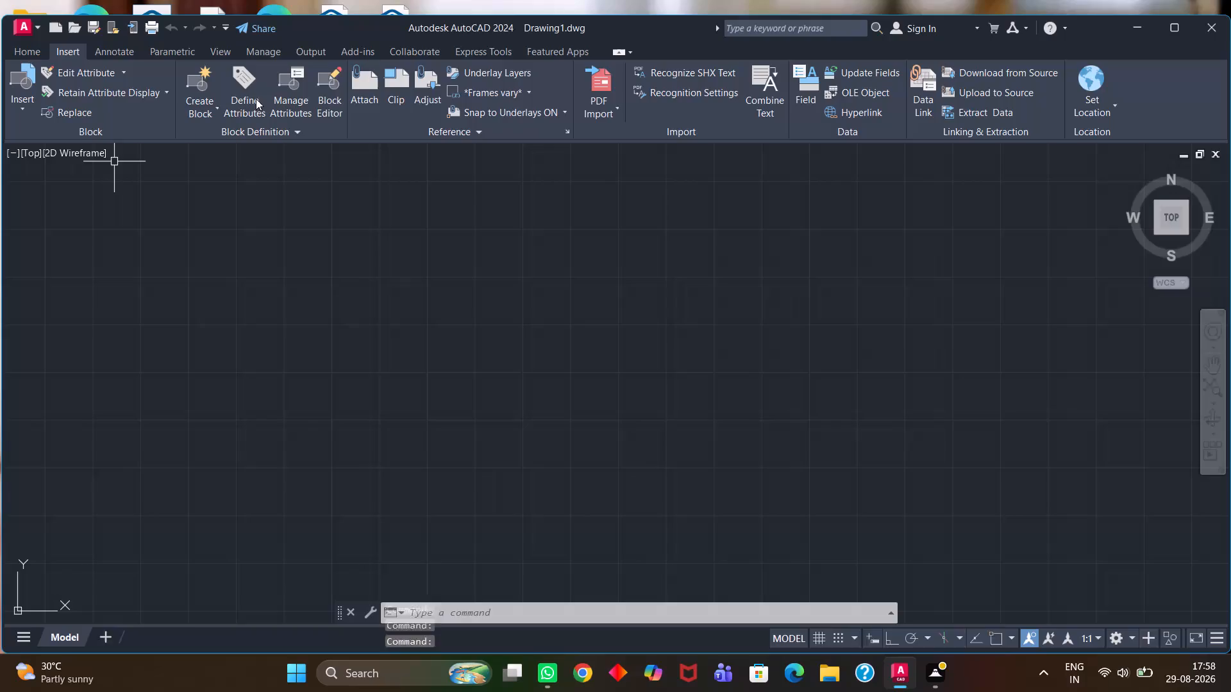
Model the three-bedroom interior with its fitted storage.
Import the PDF floor plan 29-8-2026 (2) into the drawing with the default import settings.
left_click(601, 110)
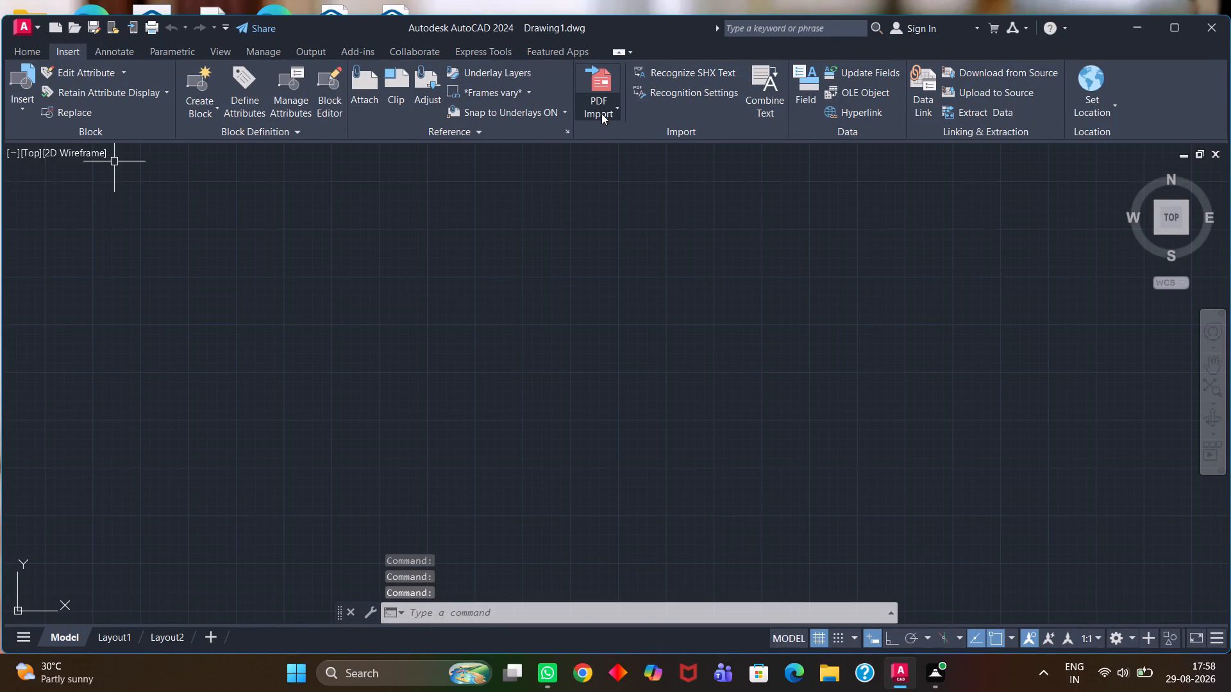
left_click(601, 140)
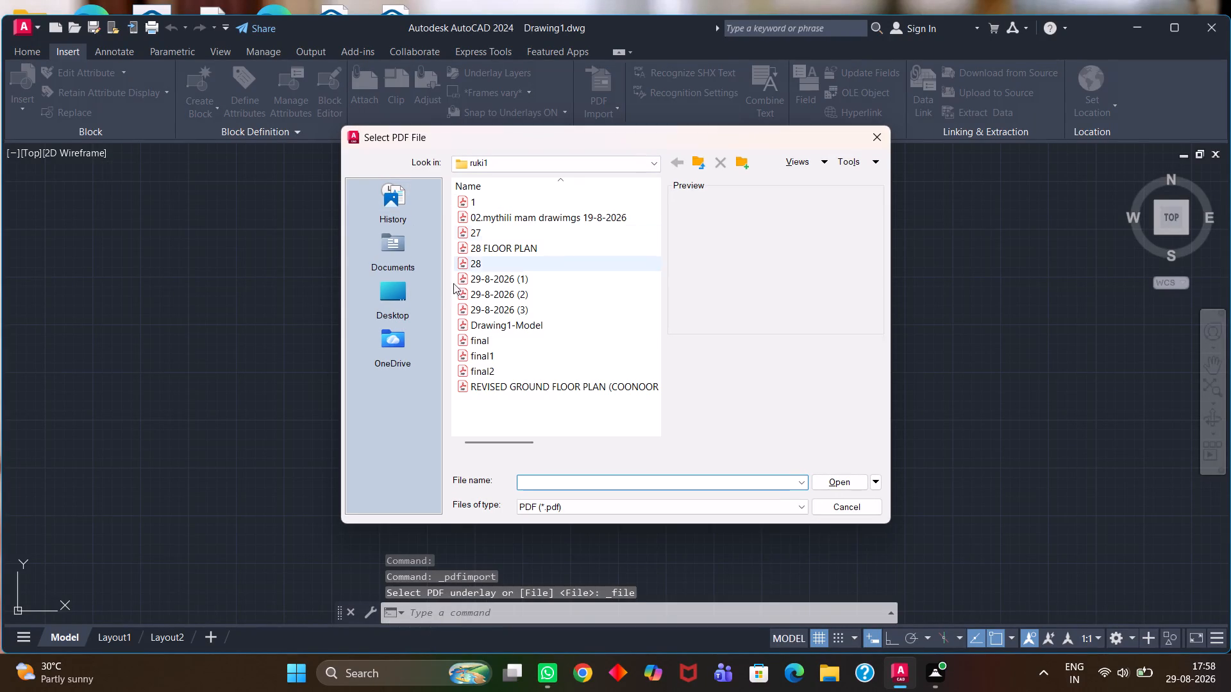
left_click(510, 293)
left_click(844, 483)
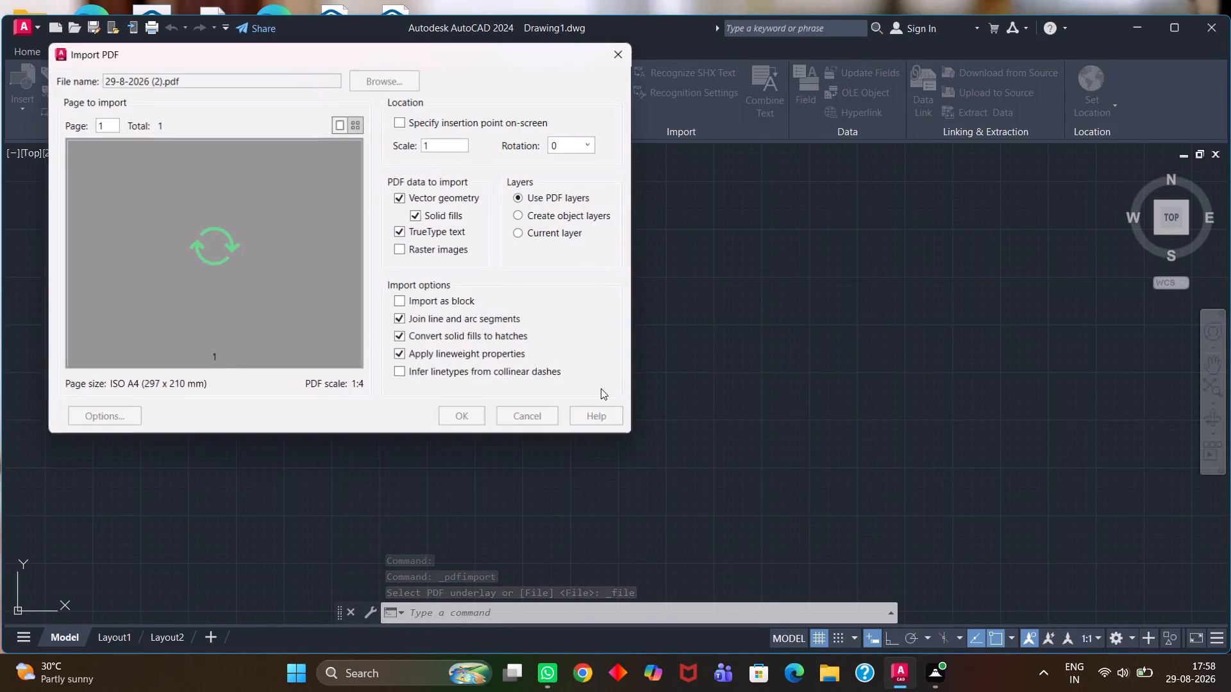
left_click(468, 422)
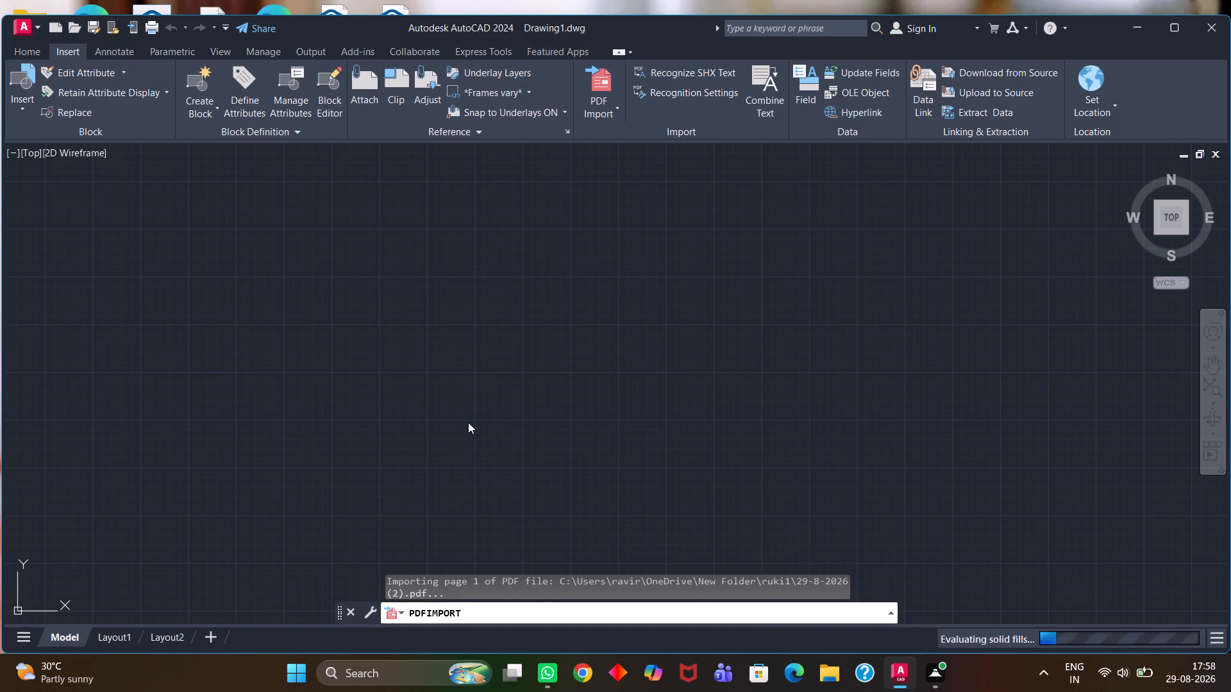
scroll(473, 335, "down", 1)
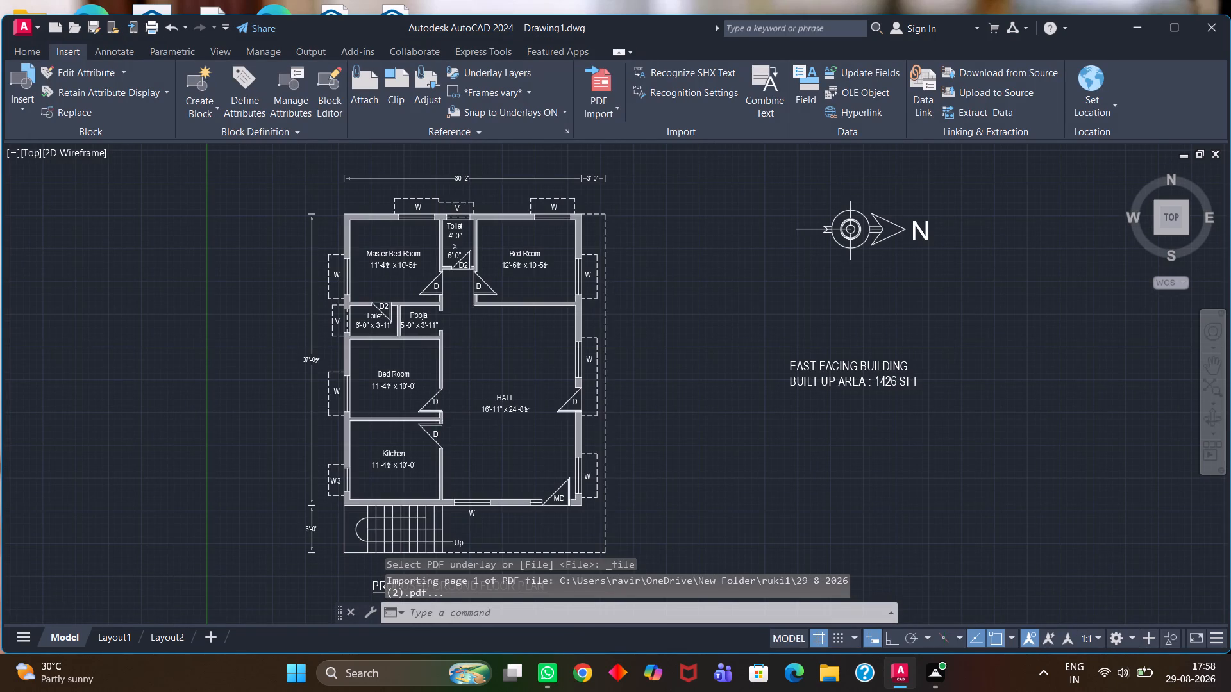
scroll(473, 335, "up", 1)
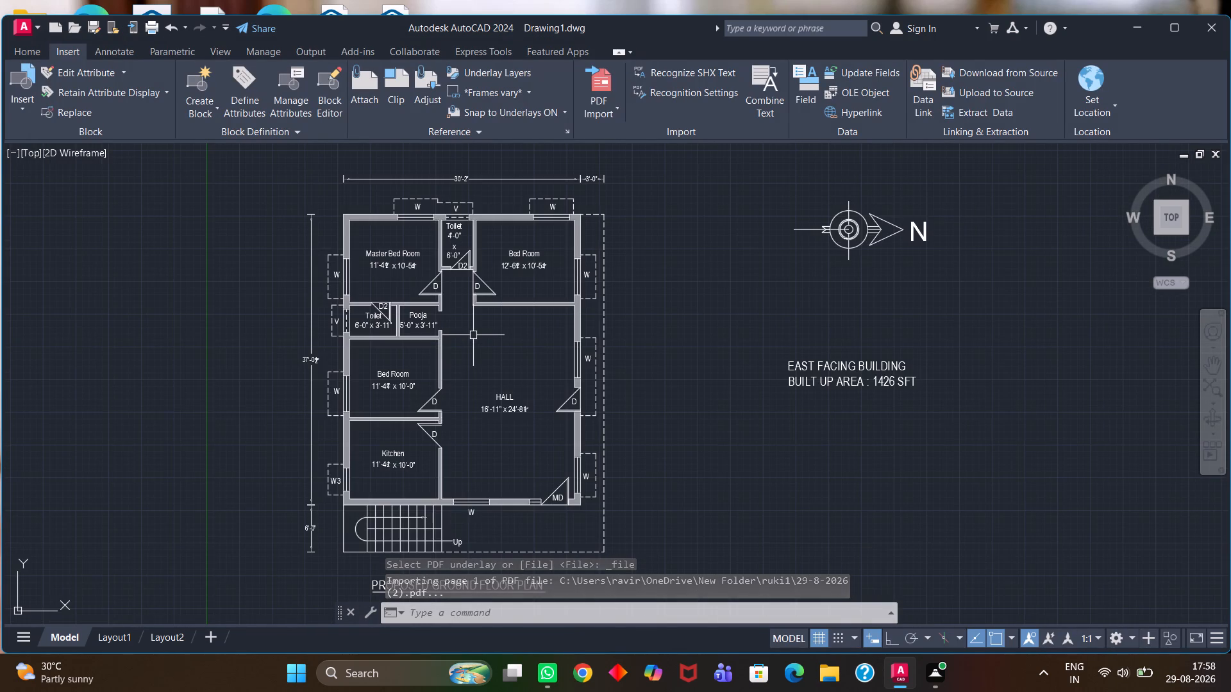
Start saving the drawing and look through the Documents, Desktop and History locations for a suitable destination folder.
key("ctrl+s")
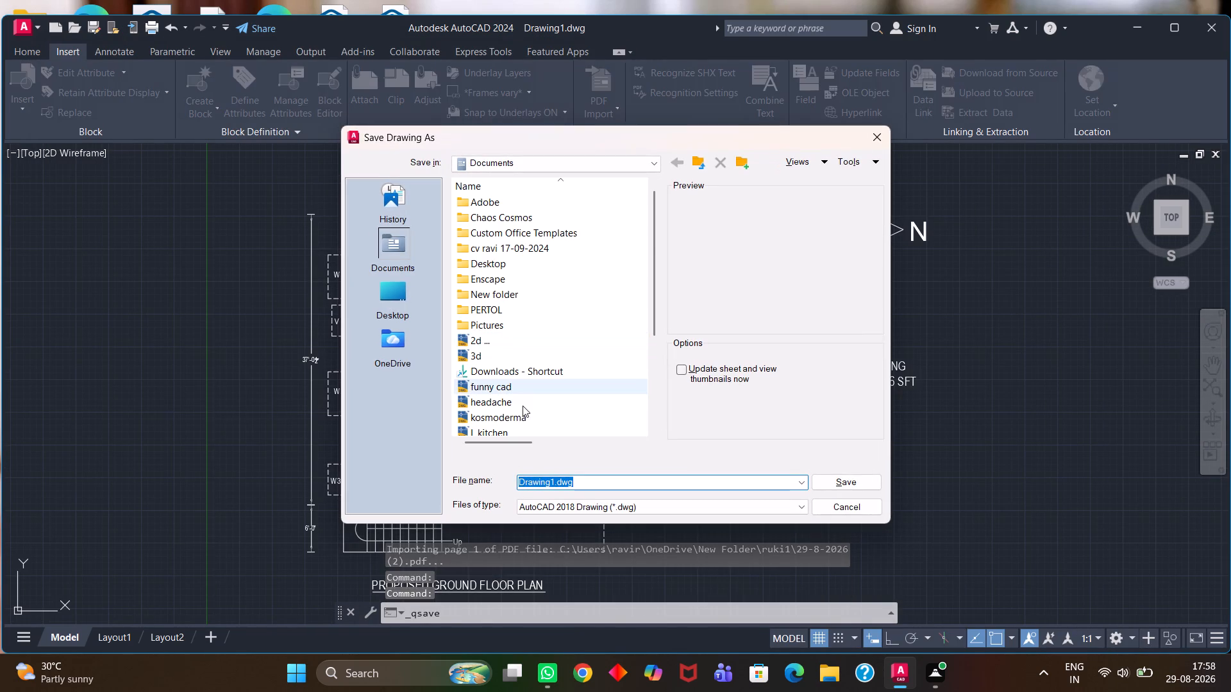
scroll(470, 363, "down", 2)
scroll(405, 326, "down", 5)
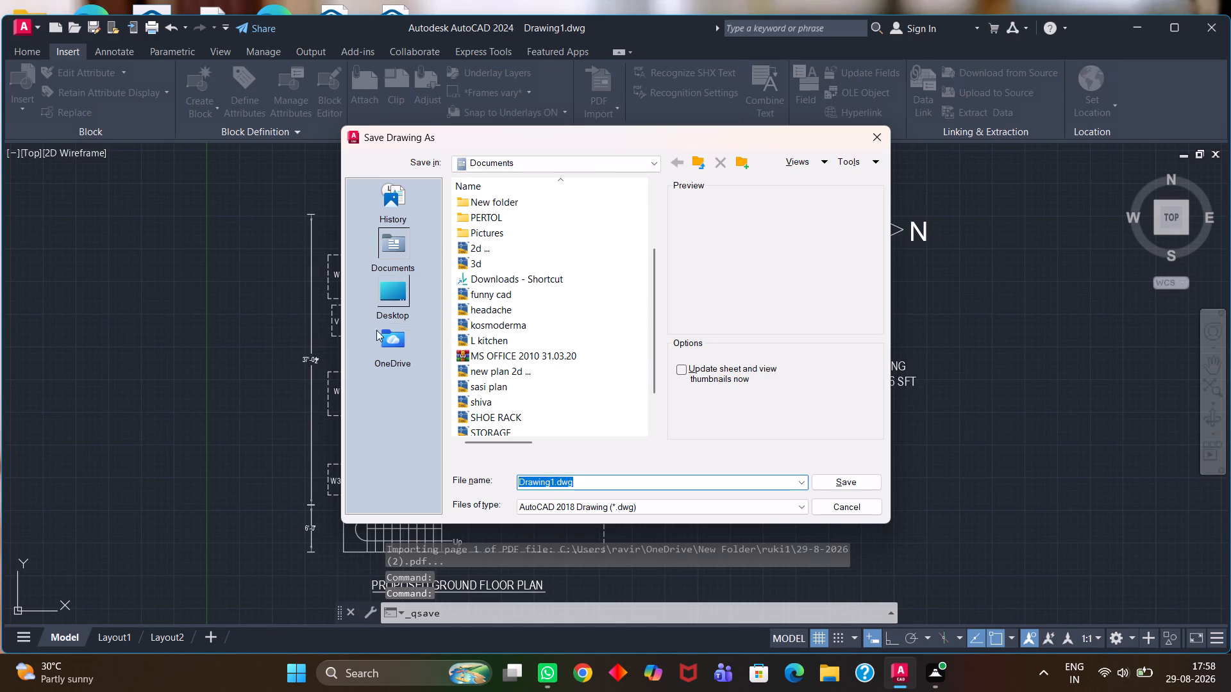
scroll(496, 245, "up", 2)
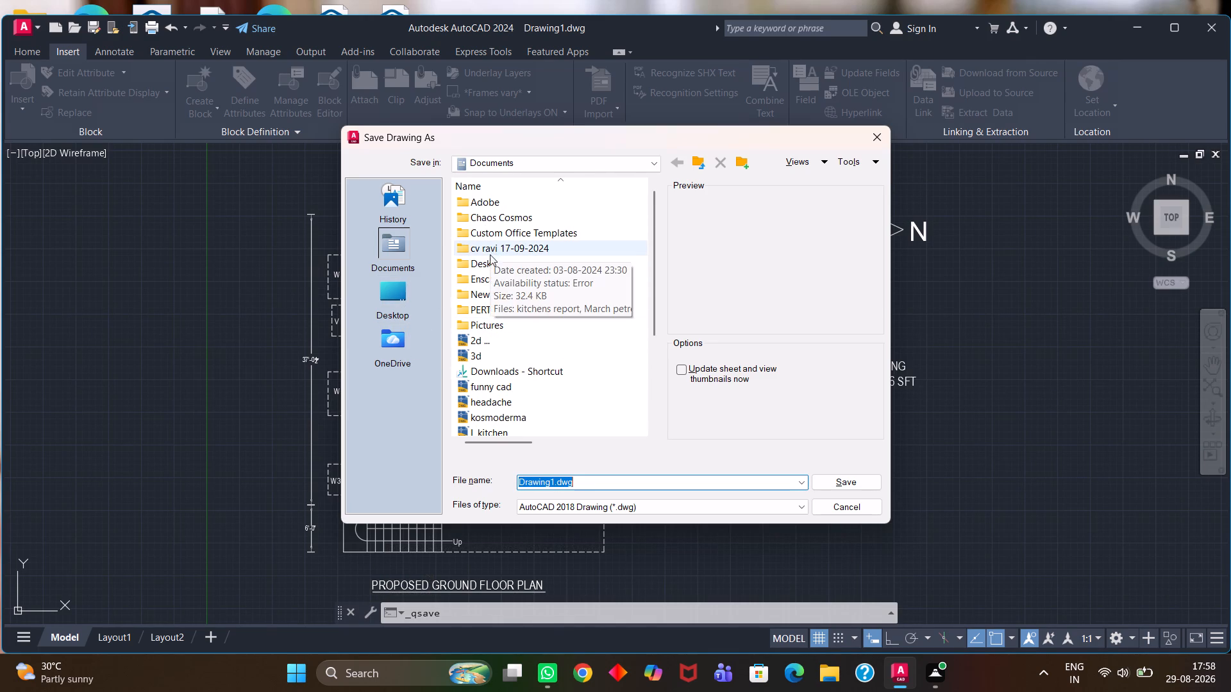
scroll(492, 287, "down", 4)
scroll(485, 404, "up", 4)
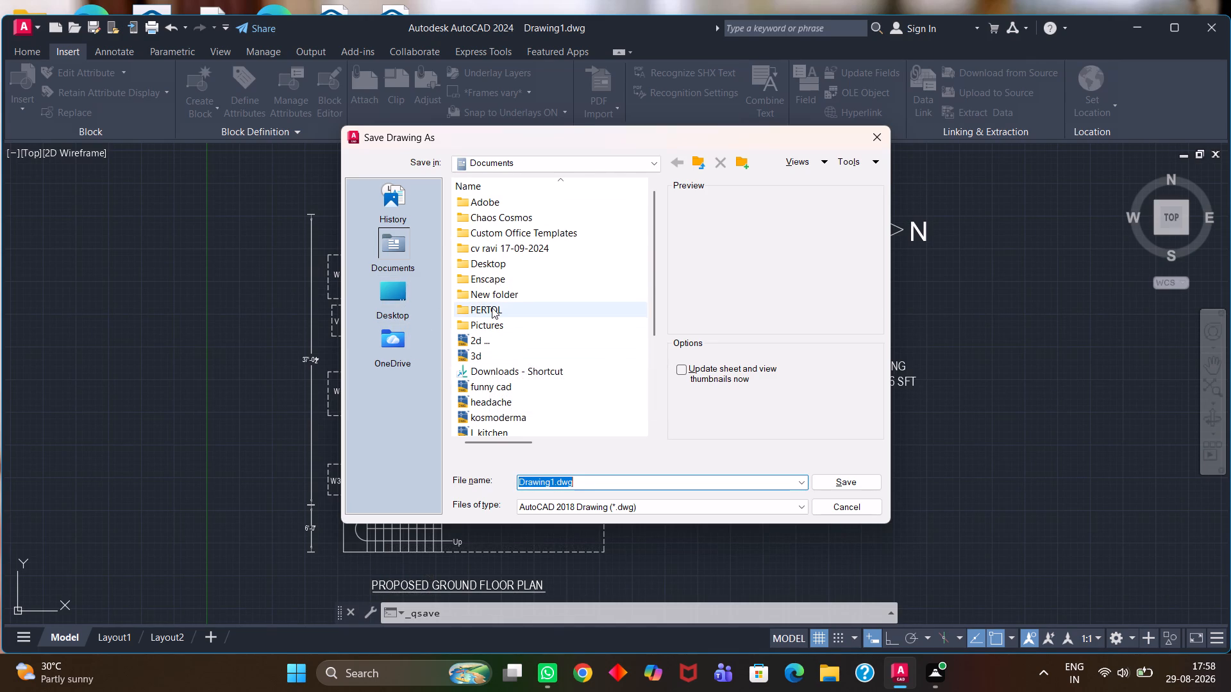
scroll(492, 308, "up", 3)
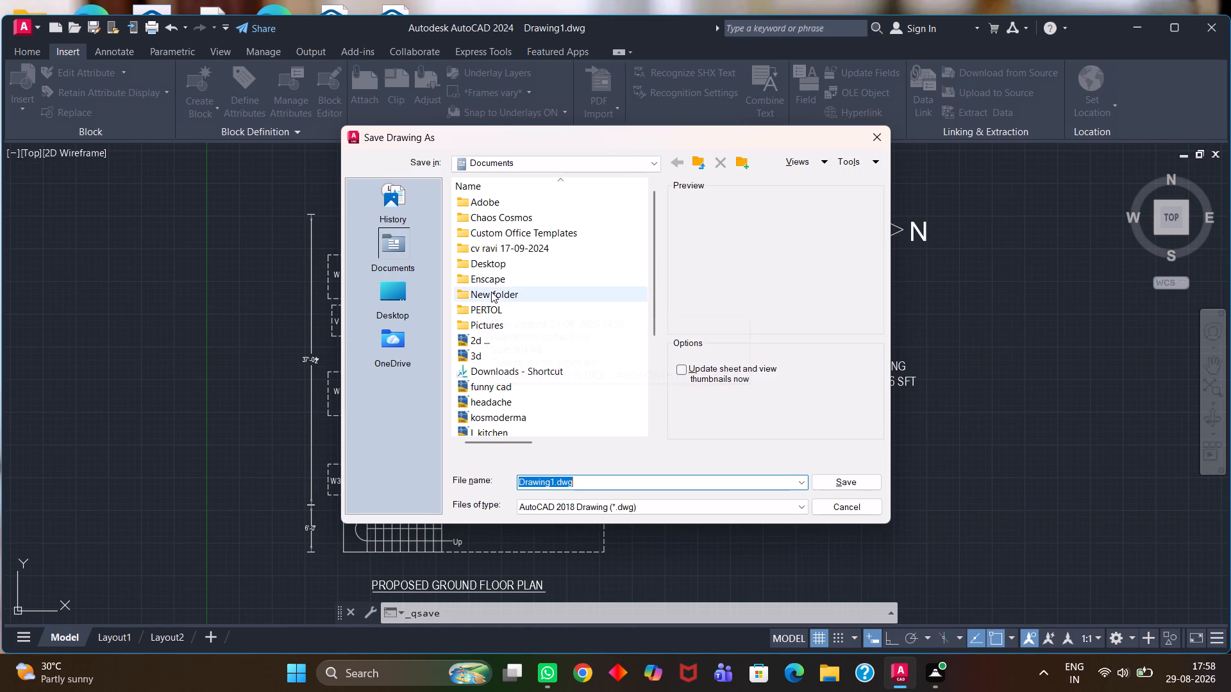
double_click(491, 292)
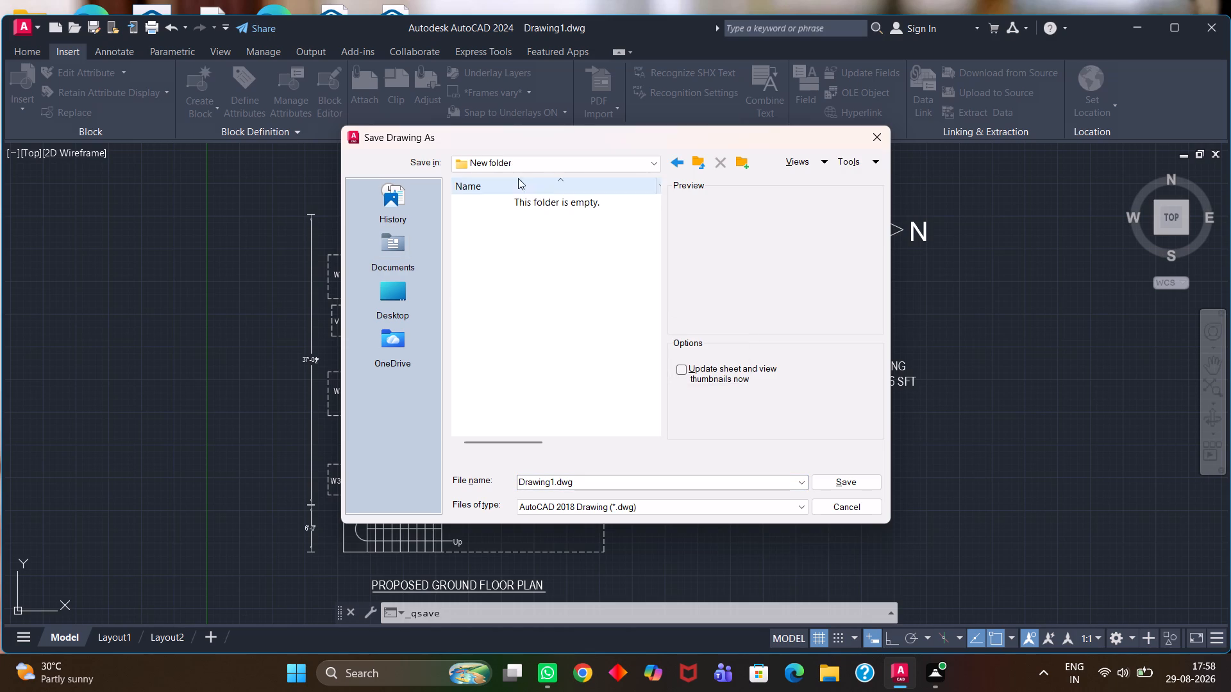
left_click(646, 166)
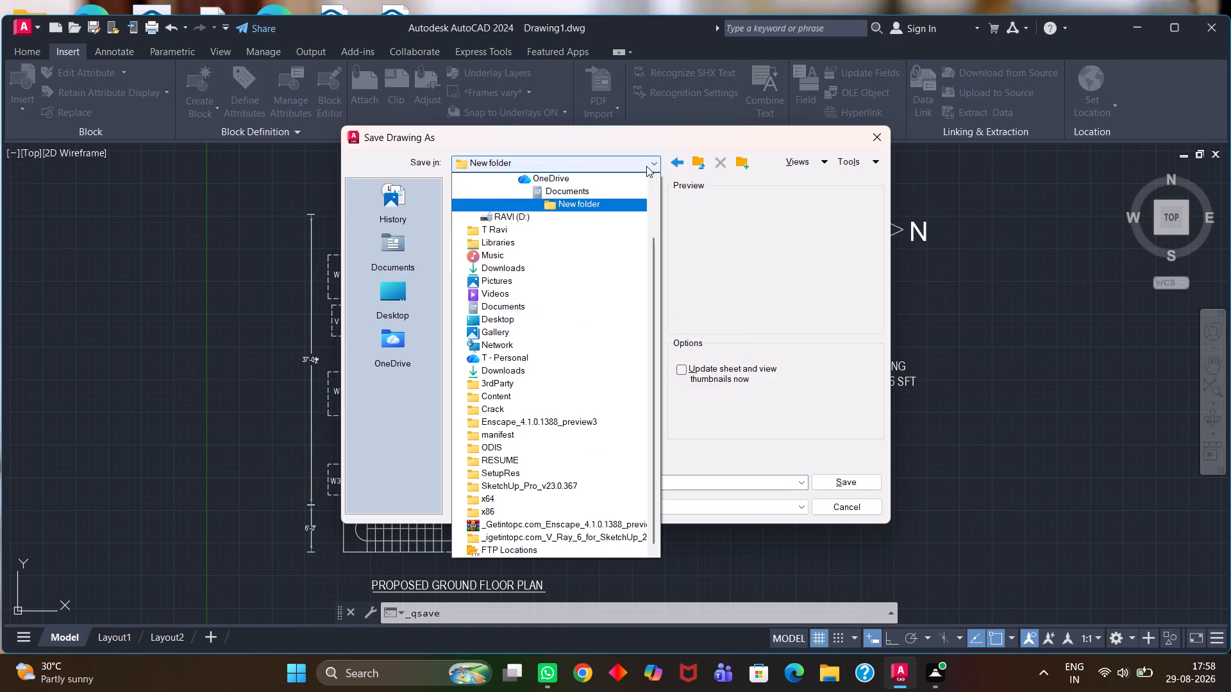
left_click(714, 255)
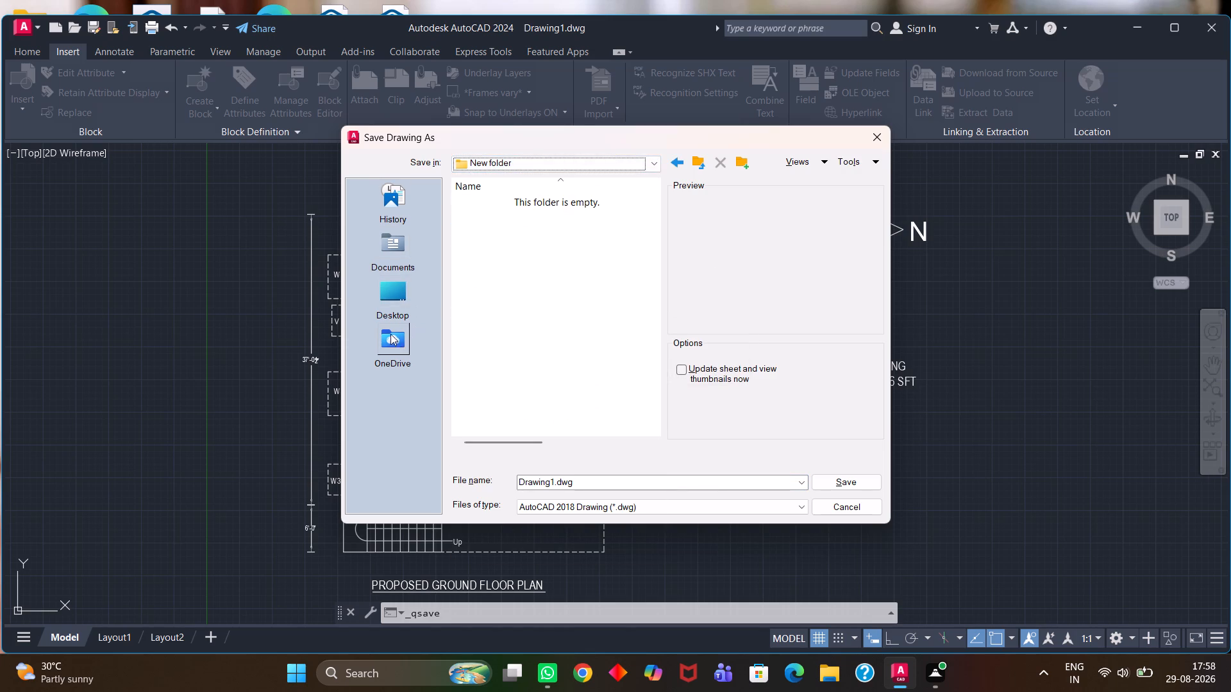
left_click(386, 333)
left_click(398, 248)
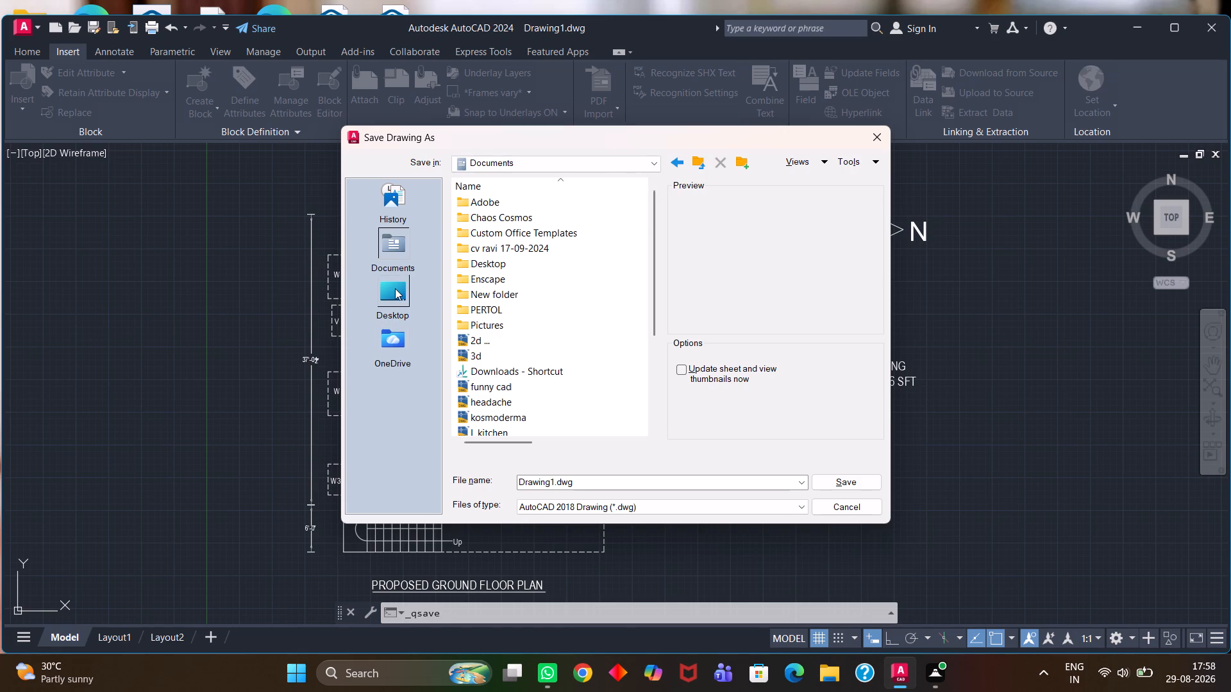
left_click(395, 288)
left_click(390, 249)
left_click(387, 288)
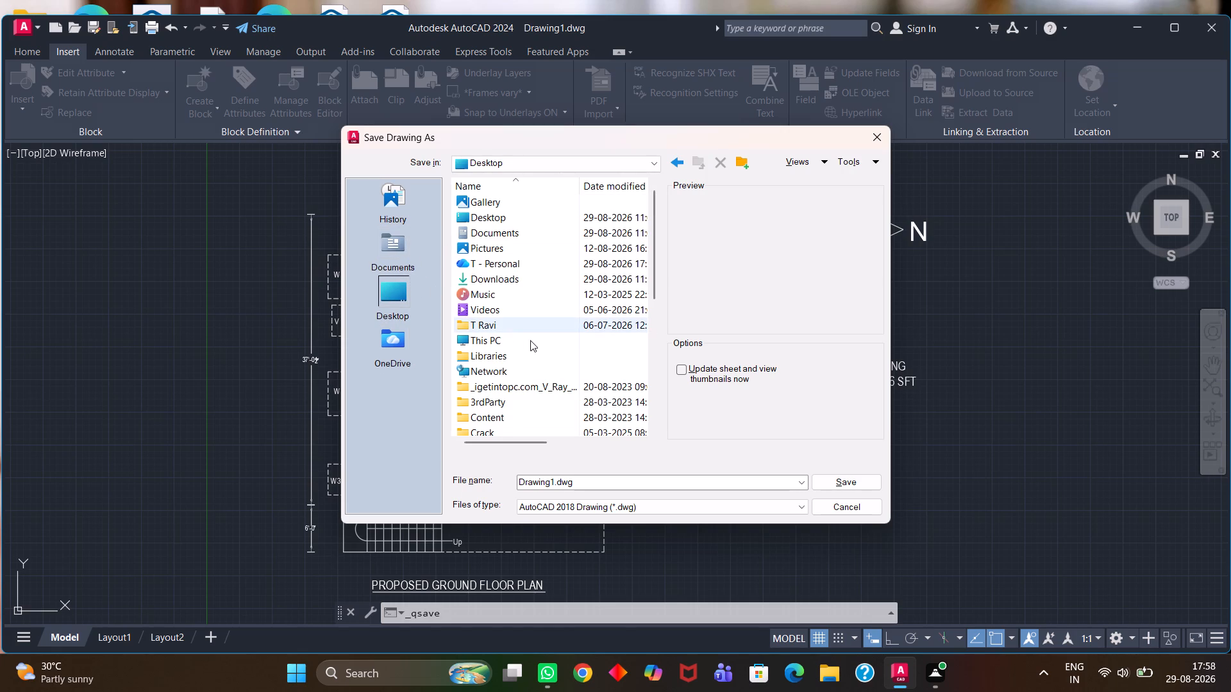
scroll(530, 340, "down", 6)
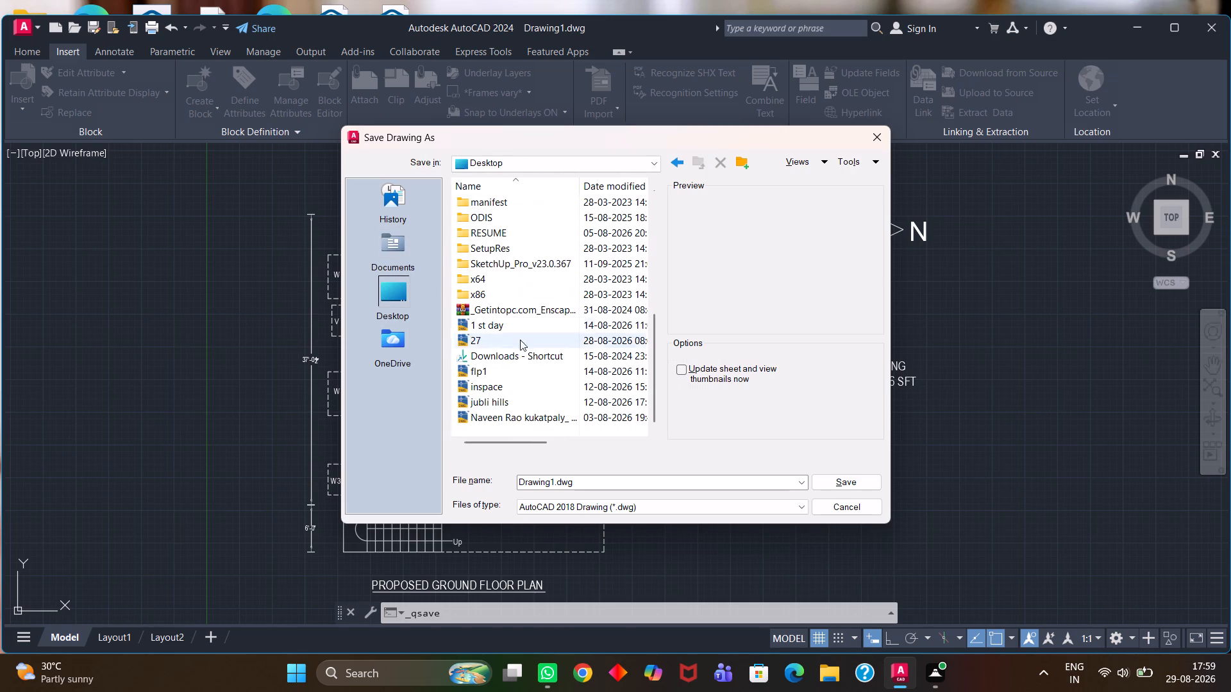
left_click(394, 186)
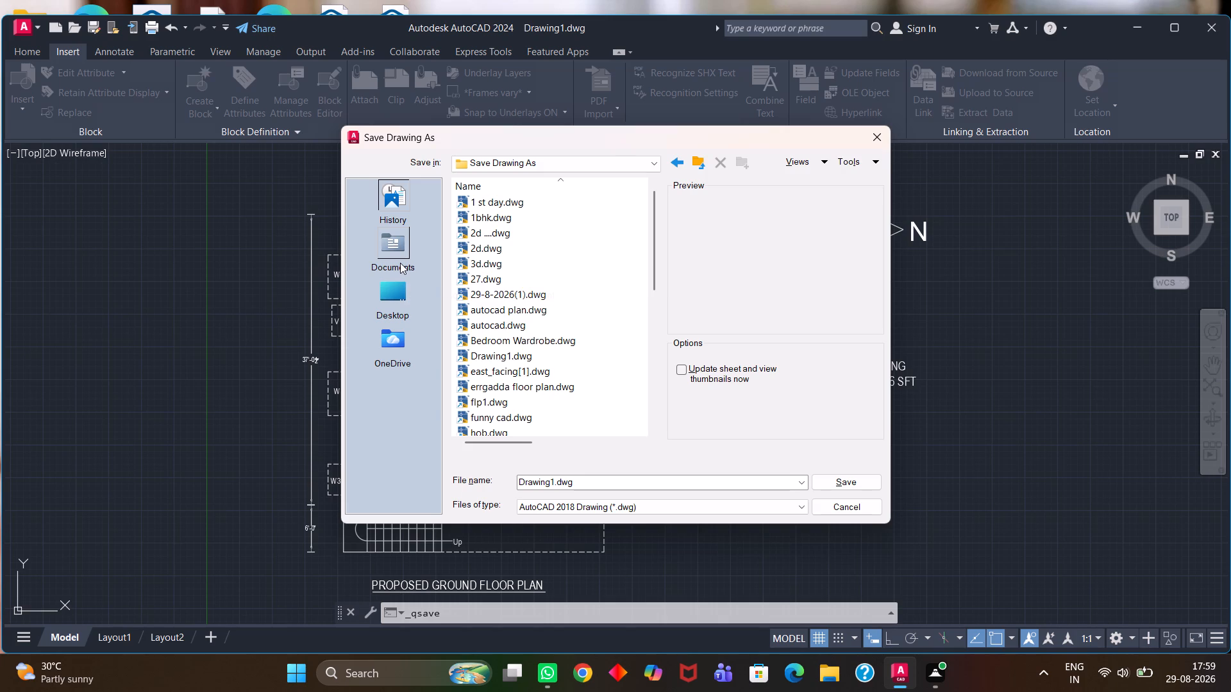
scroll(524, 269, "down", 5)
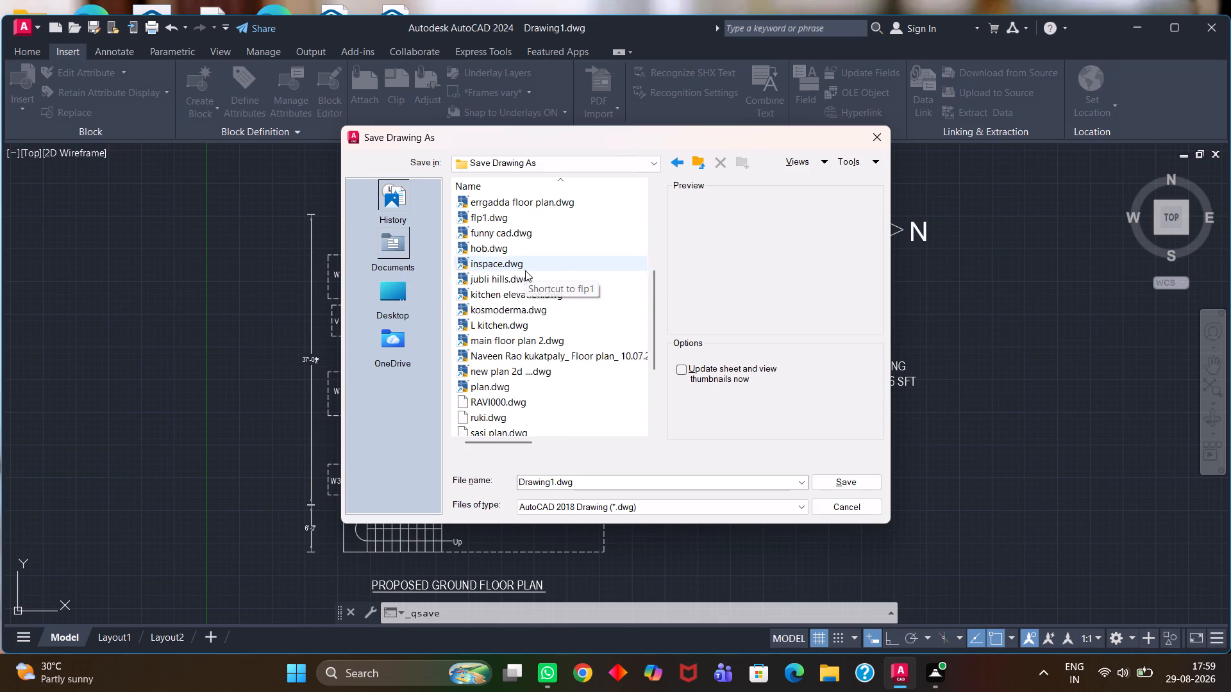
scroll(525, 270, "down", 1)
left_click(389, 247)
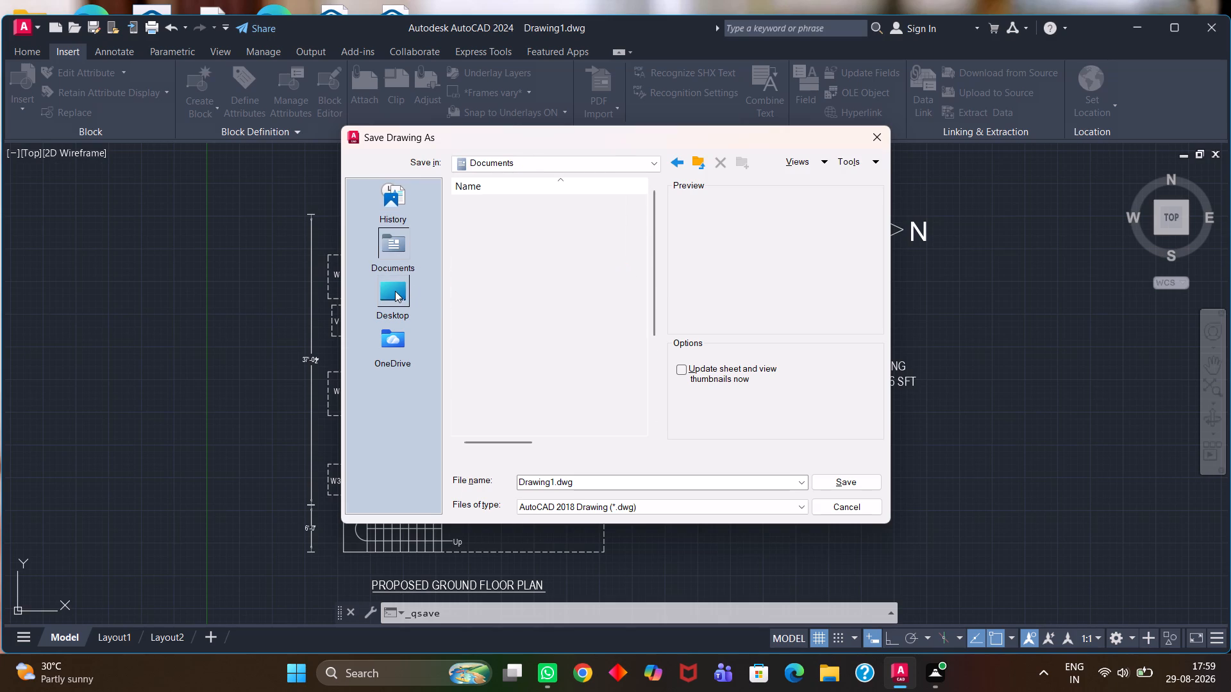
double_click(491, 298)
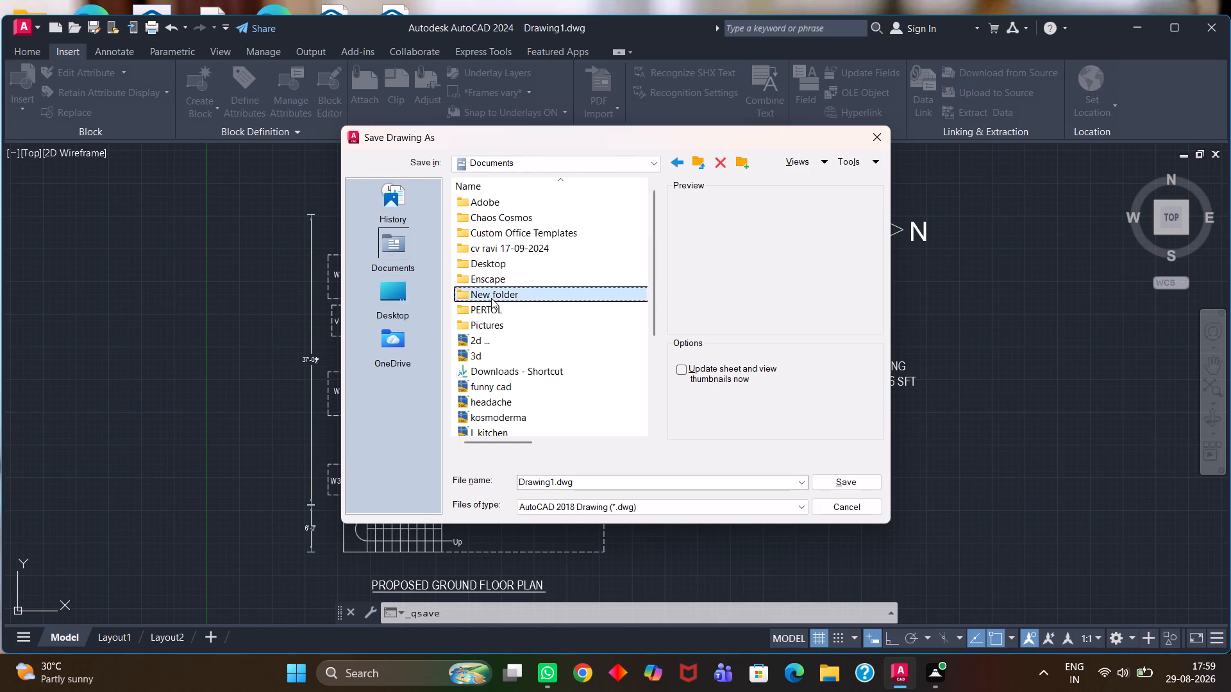
left_click(399, 281)
Save the drawing as 29 cad in the ruki folder inside OneDrive's New Folder.
left_click(395, 346)
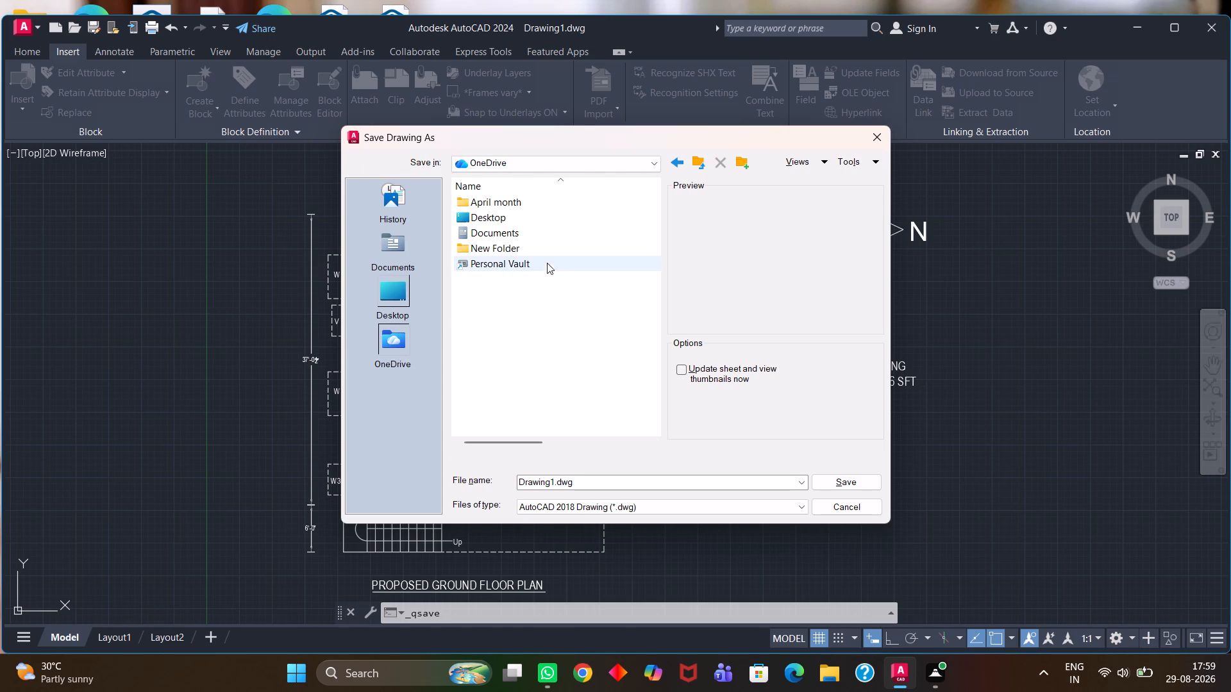
double_click(522, 249)
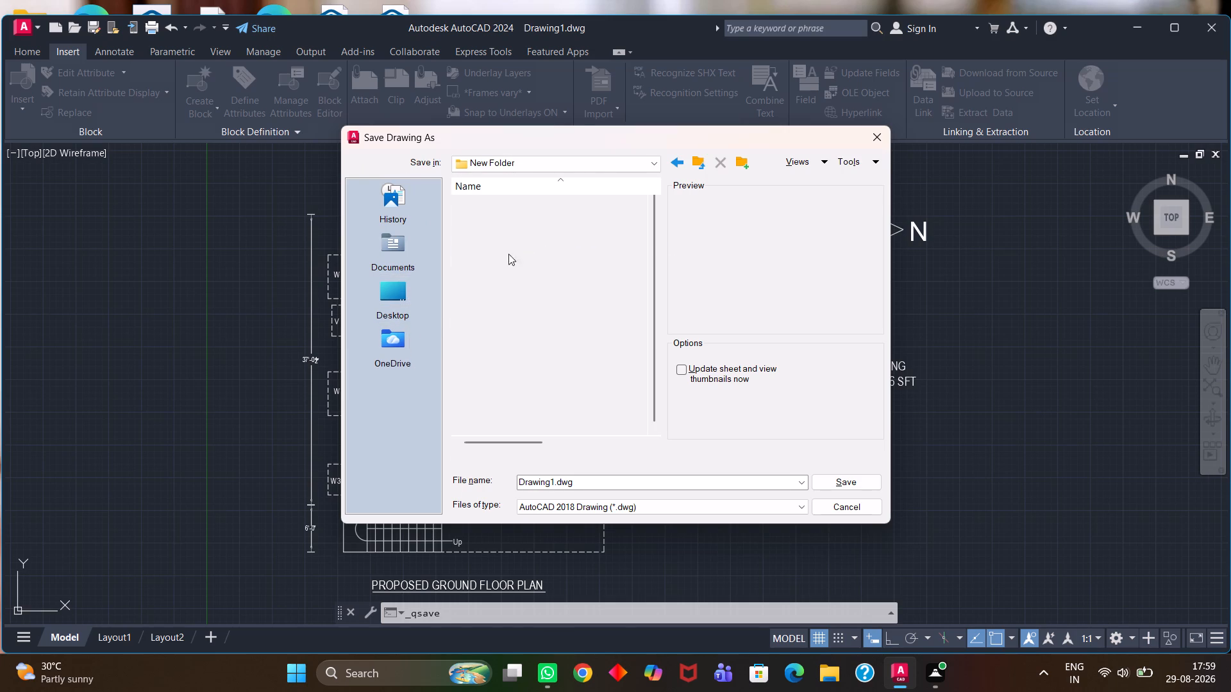
double_click(490, 233)
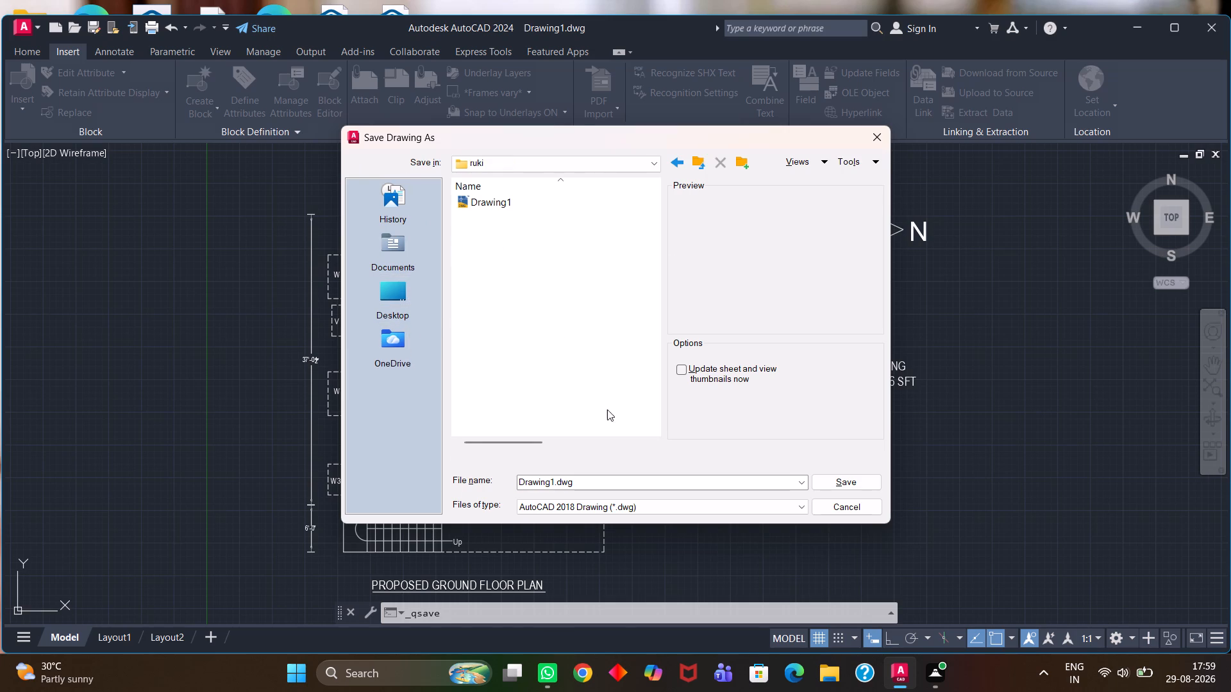
scroll(597, 390, "down", 1)
scroll(471, 289, "down", 2)
scroll(502, 310, "up", 6)
left_click(641, 474)
left_click(587, 490)
left_click(578, 482)
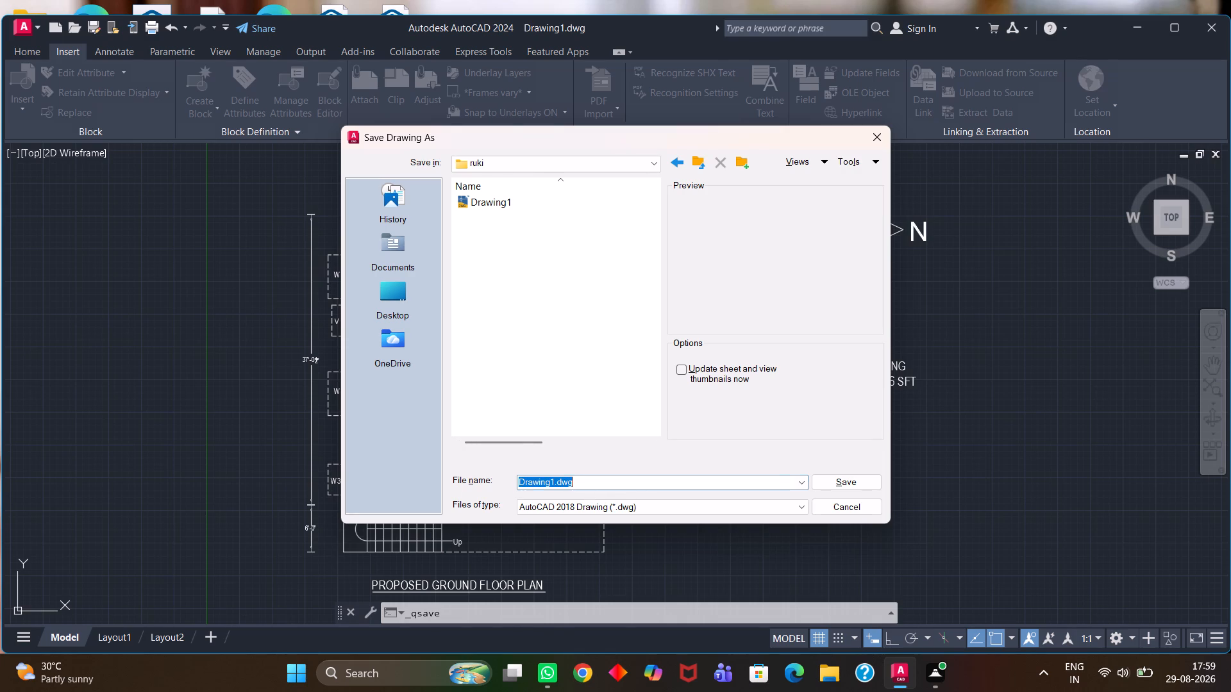
key("BackSpace")
type("28")
key("space")
type("c")
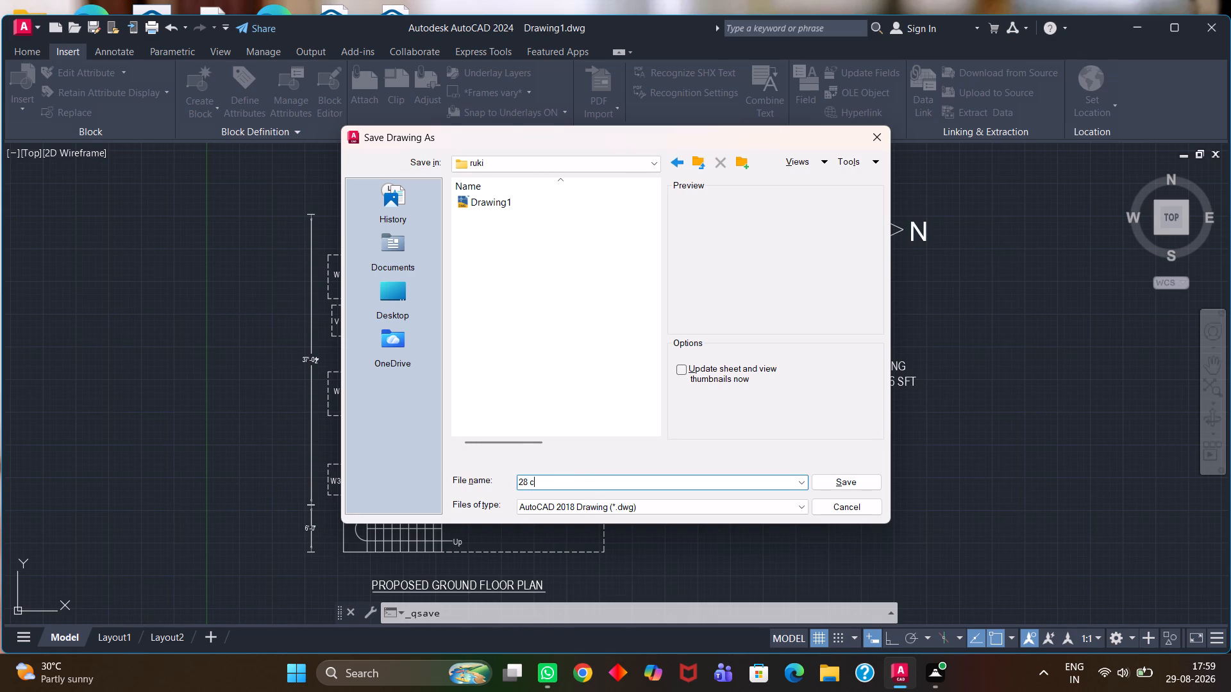
key("BackSpace")
key("BackSpace")
key("BackSpace")
key("BackSpace")
type("29")
key("space")
type("cad")
key("space")
left_click(848, 478)
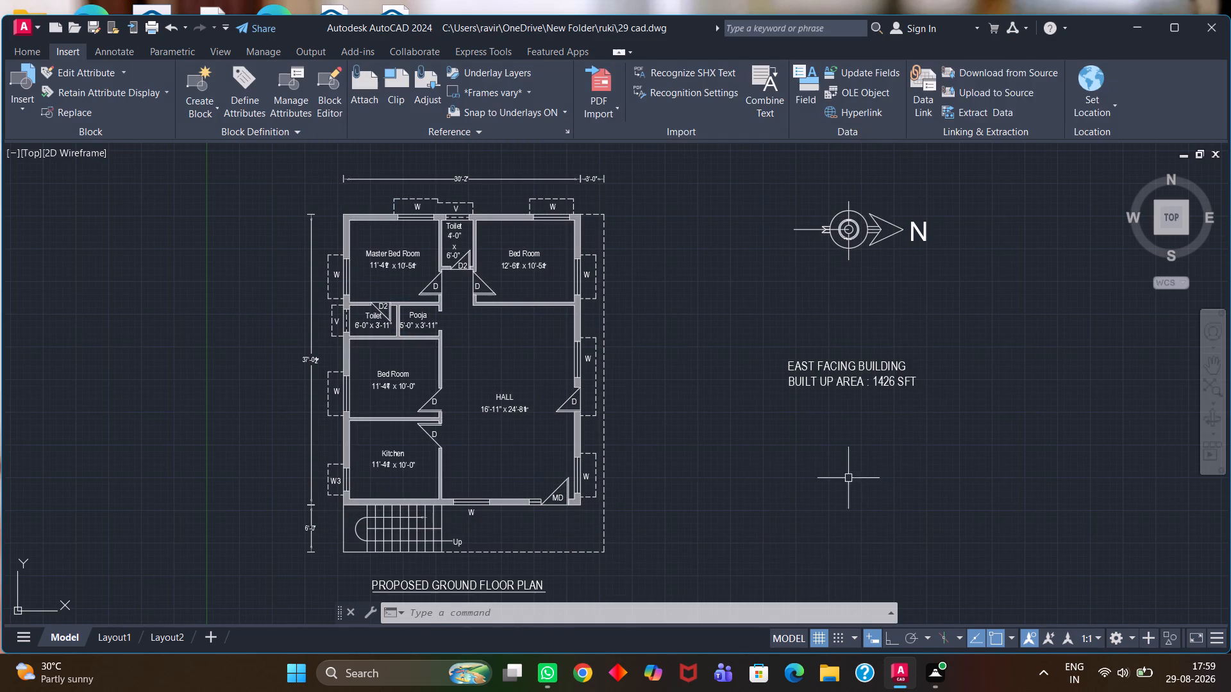
Search the computer for SketchUp and launch SketchUp 2023.
middle_click_drag(487, 382, 532, 404)
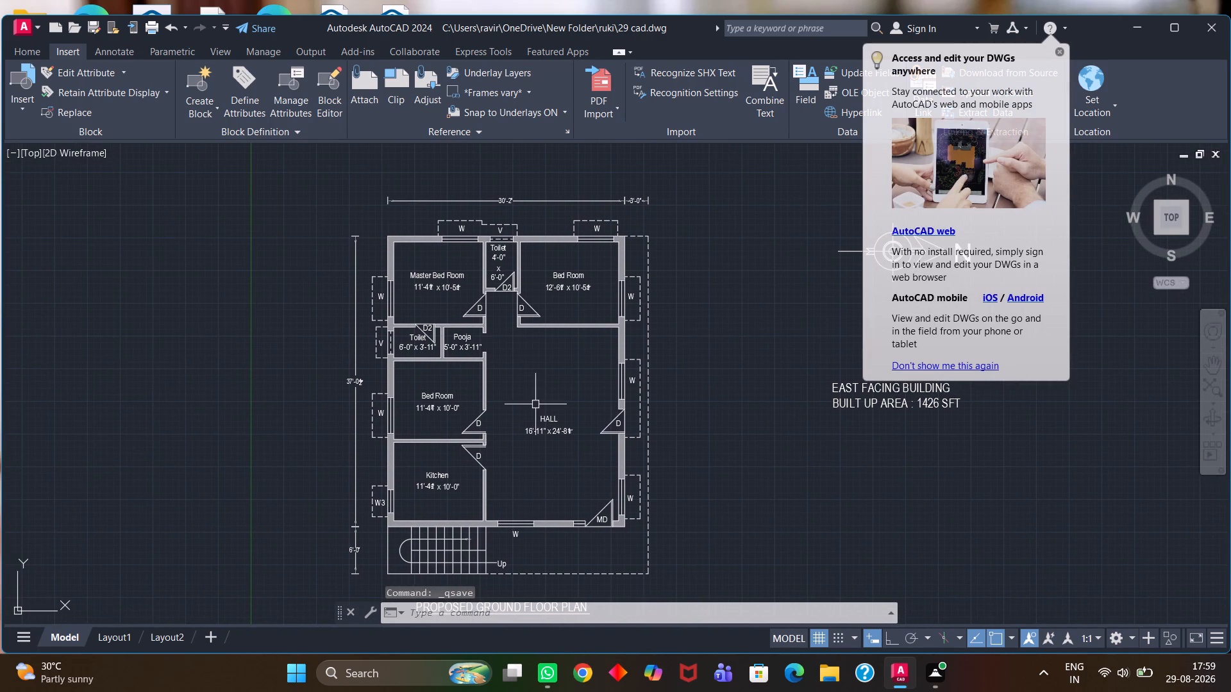
left_click(391, 688)
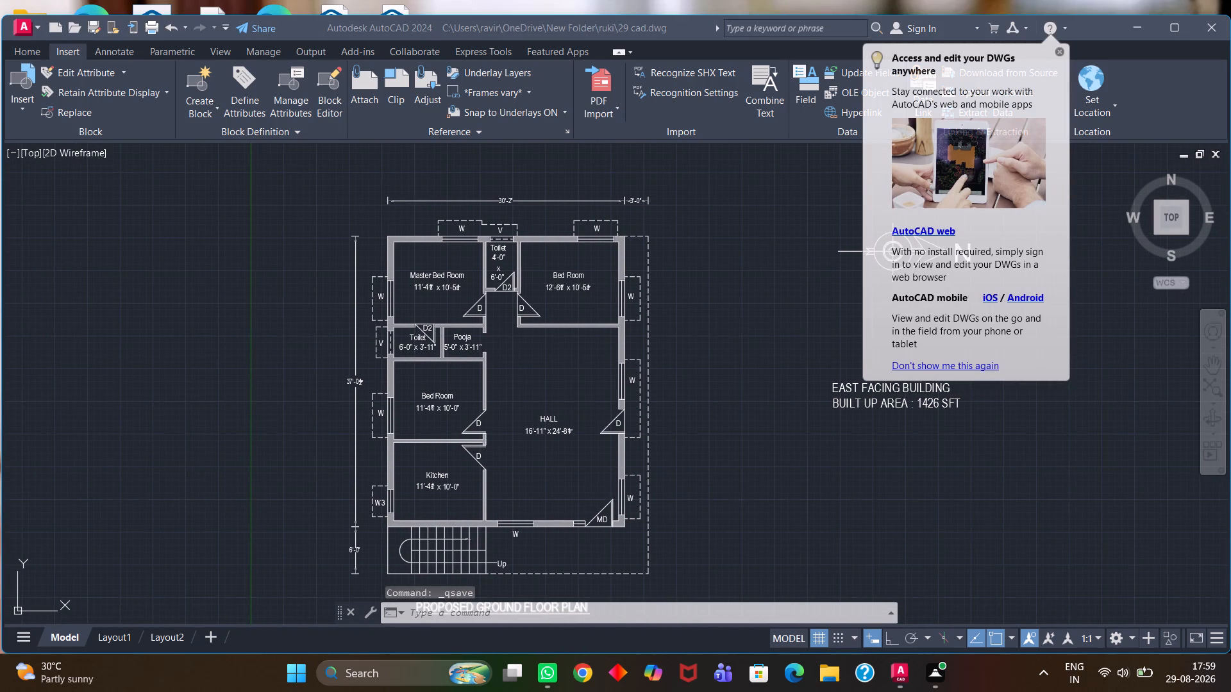
left_click(394, 676)
type("sketc")
double_click(503, 174)
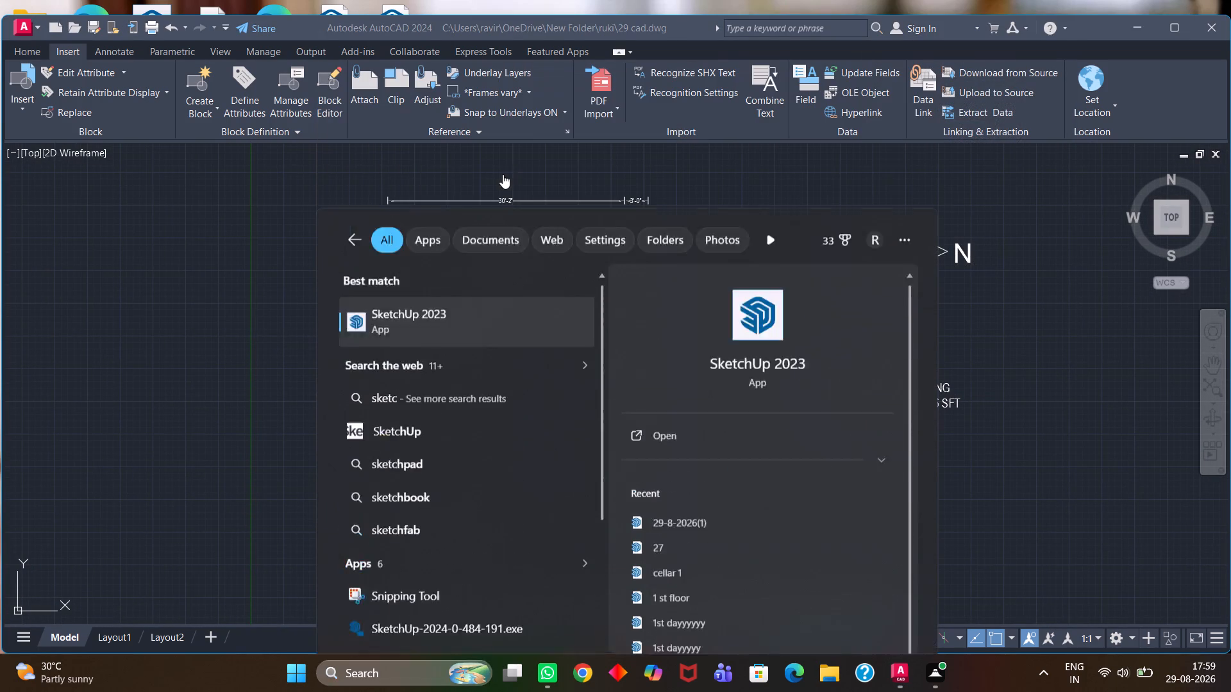
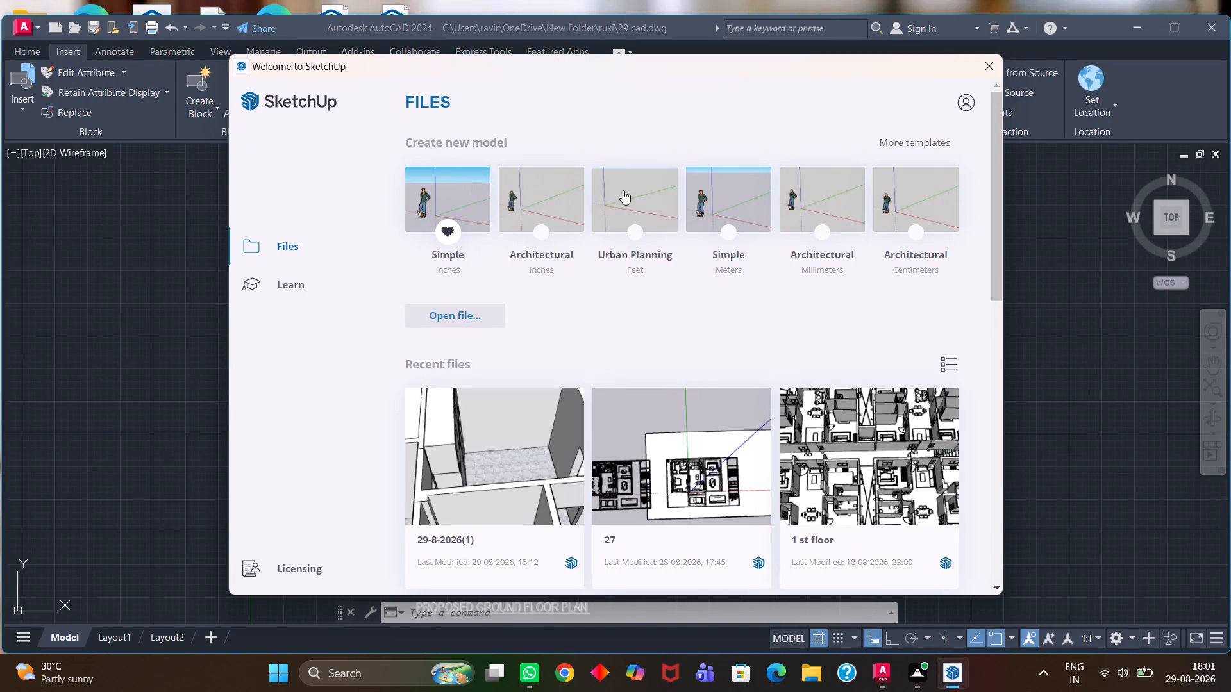
Create a new SketchUp model from the Simple template in inches.
left_click(458, 216)
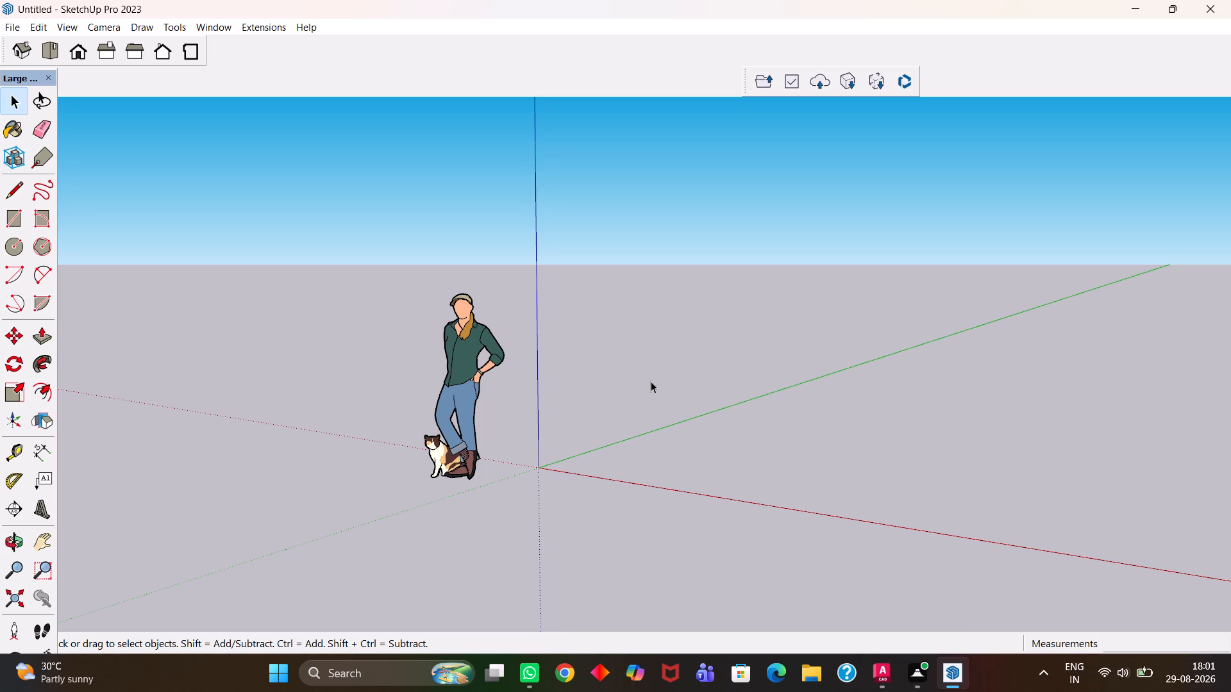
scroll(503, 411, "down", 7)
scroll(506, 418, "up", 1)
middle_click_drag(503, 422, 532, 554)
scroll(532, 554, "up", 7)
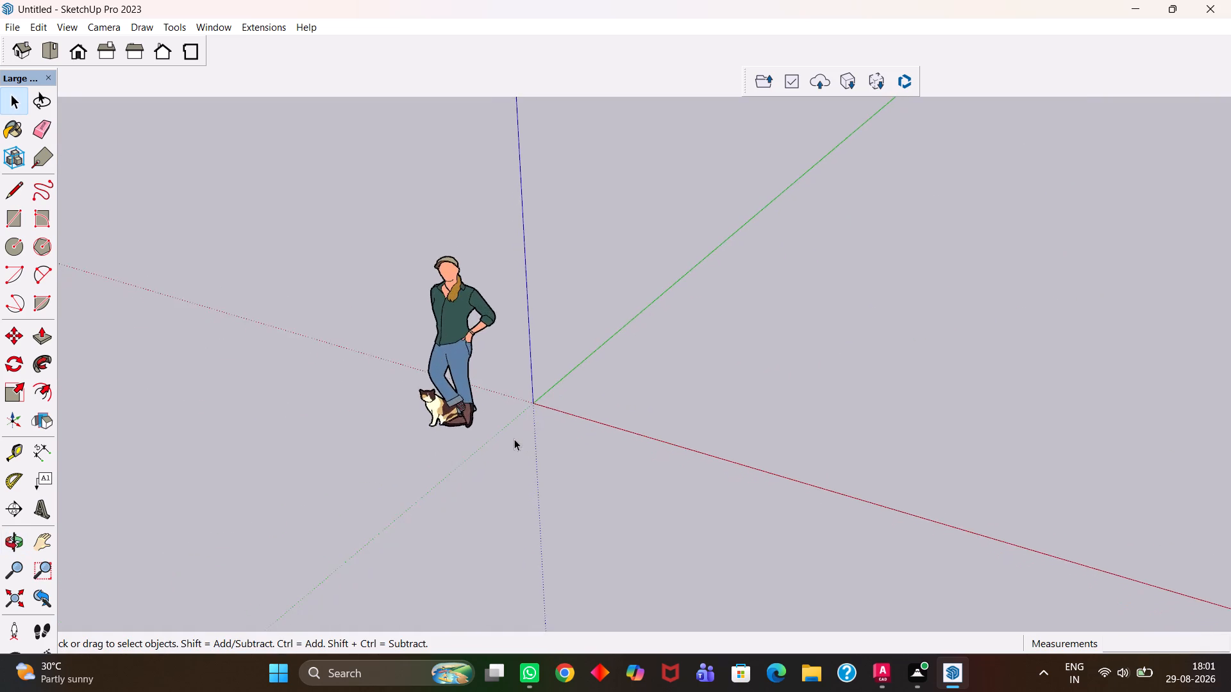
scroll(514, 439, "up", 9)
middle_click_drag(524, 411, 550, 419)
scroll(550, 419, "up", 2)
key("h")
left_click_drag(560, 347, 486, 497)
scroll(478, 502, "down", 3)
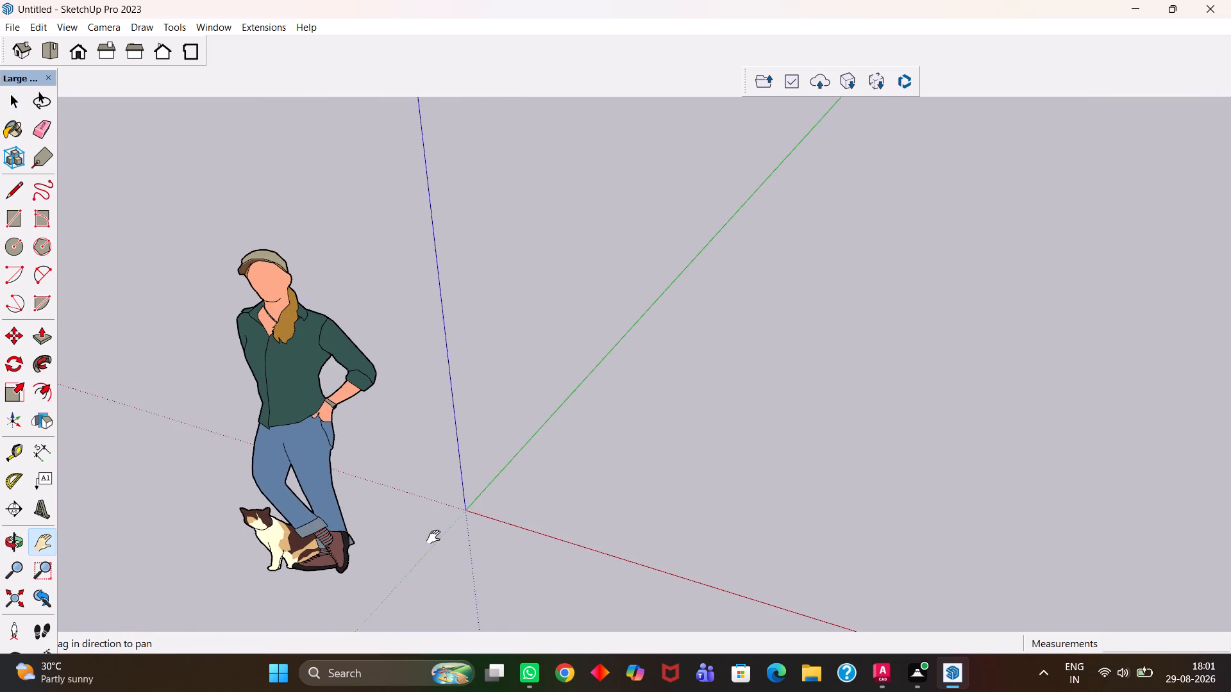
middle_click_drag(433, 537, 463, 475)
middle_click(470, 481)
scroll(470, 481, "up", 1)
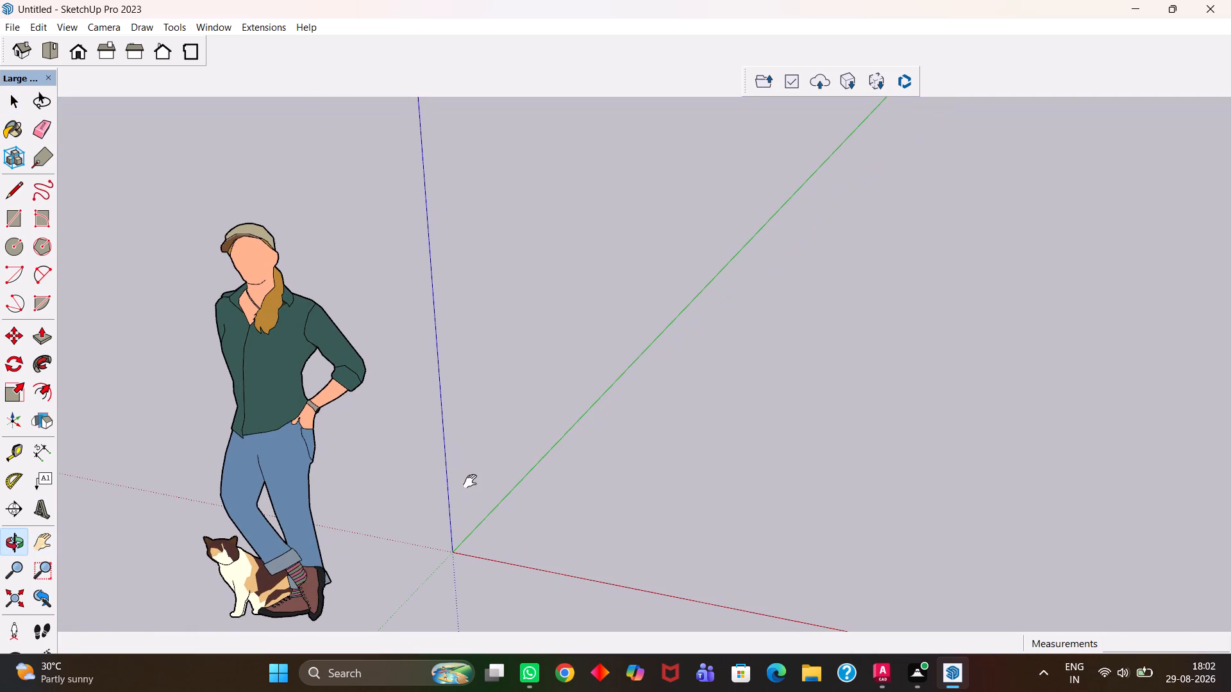
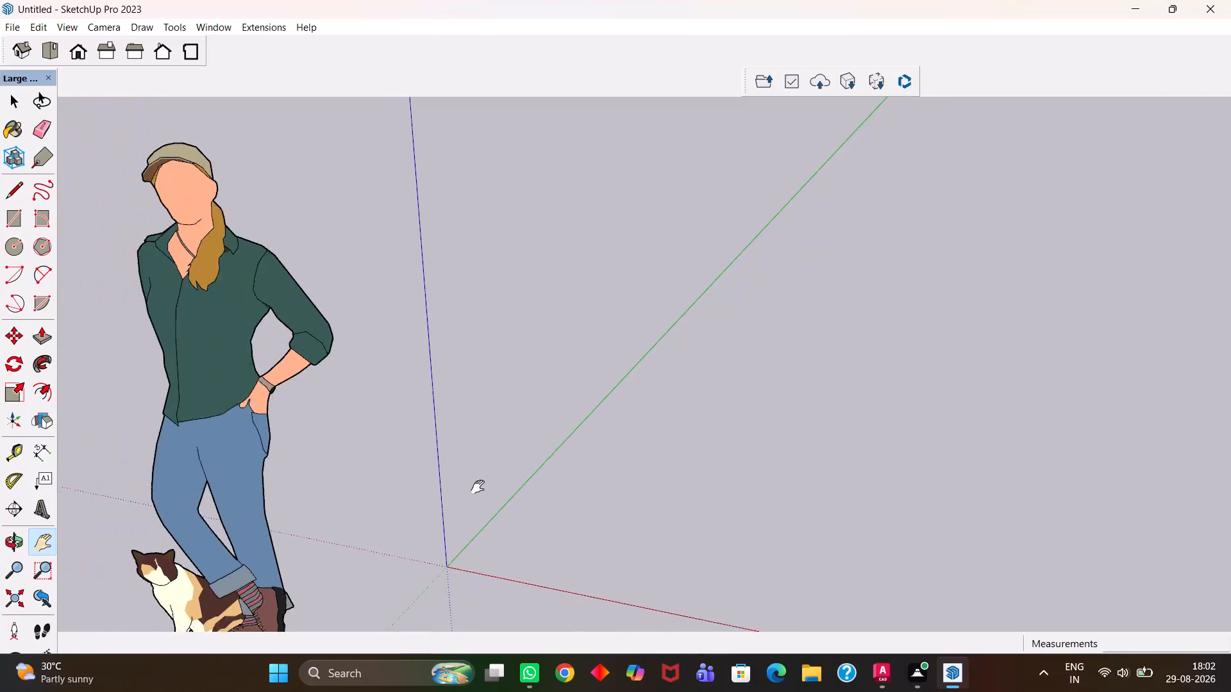
Import the DWG drawing "29 cad" from the ruki folder into the model.
middle_click_drag(417, 482, 467, 468)
scroll(445, 481, "up", 1)
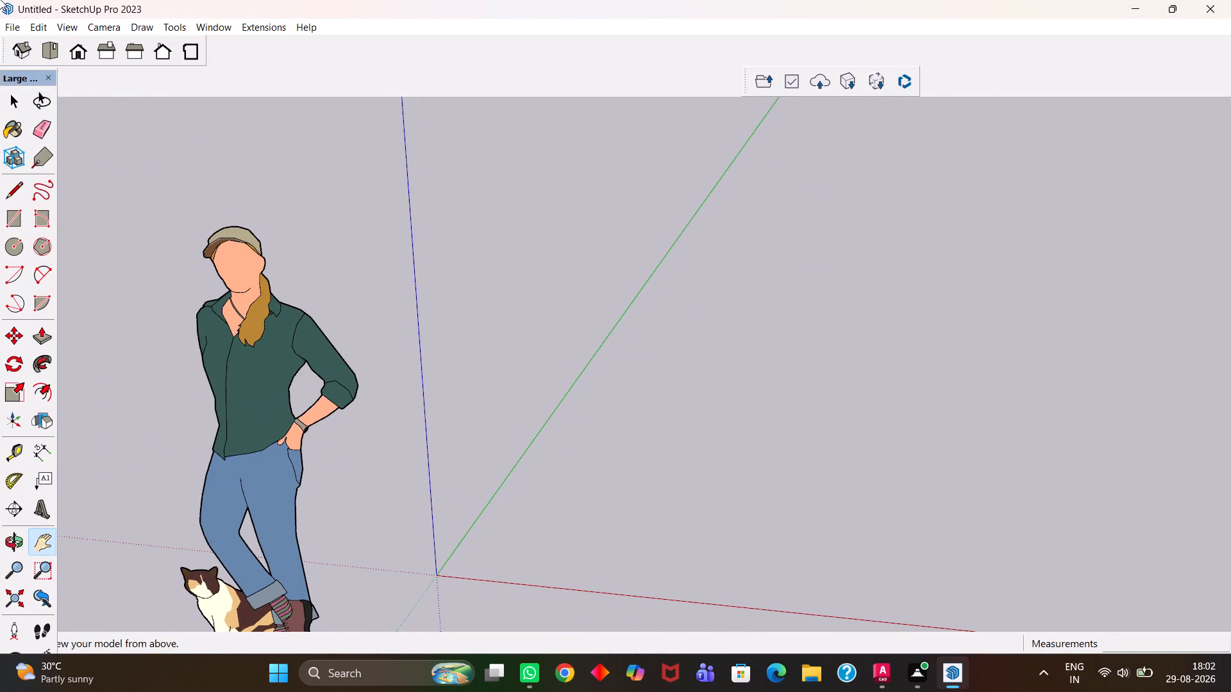
left_click(15, 31)
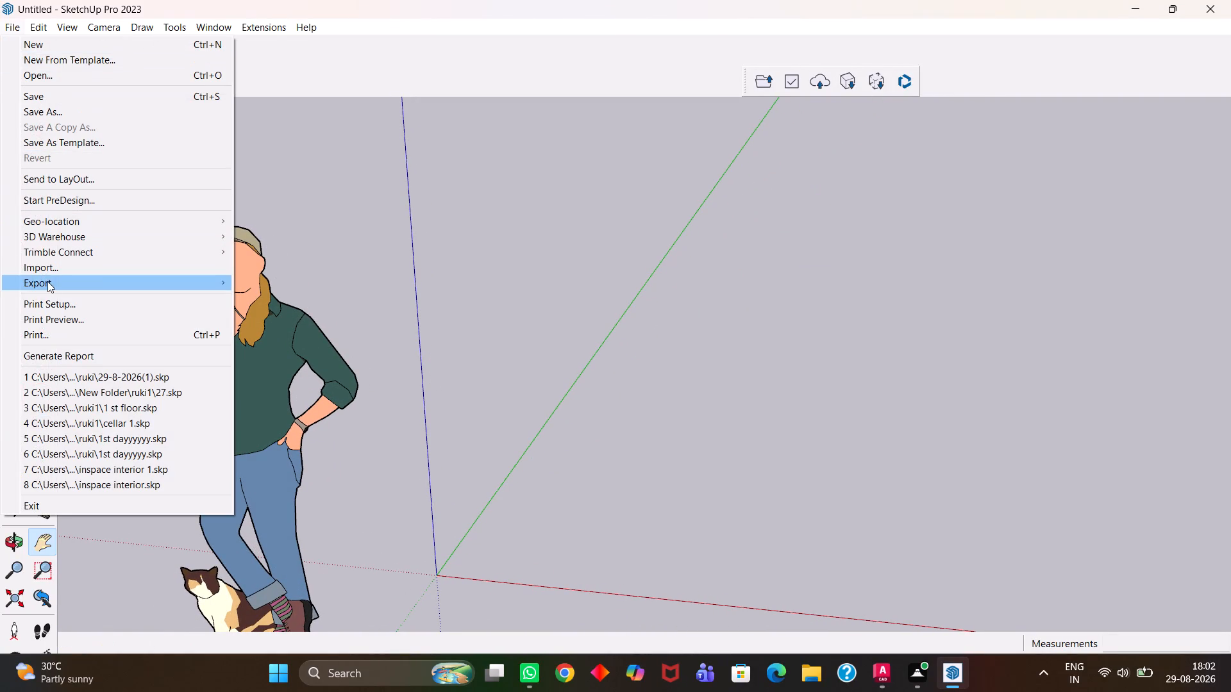
left_click(44, 268)
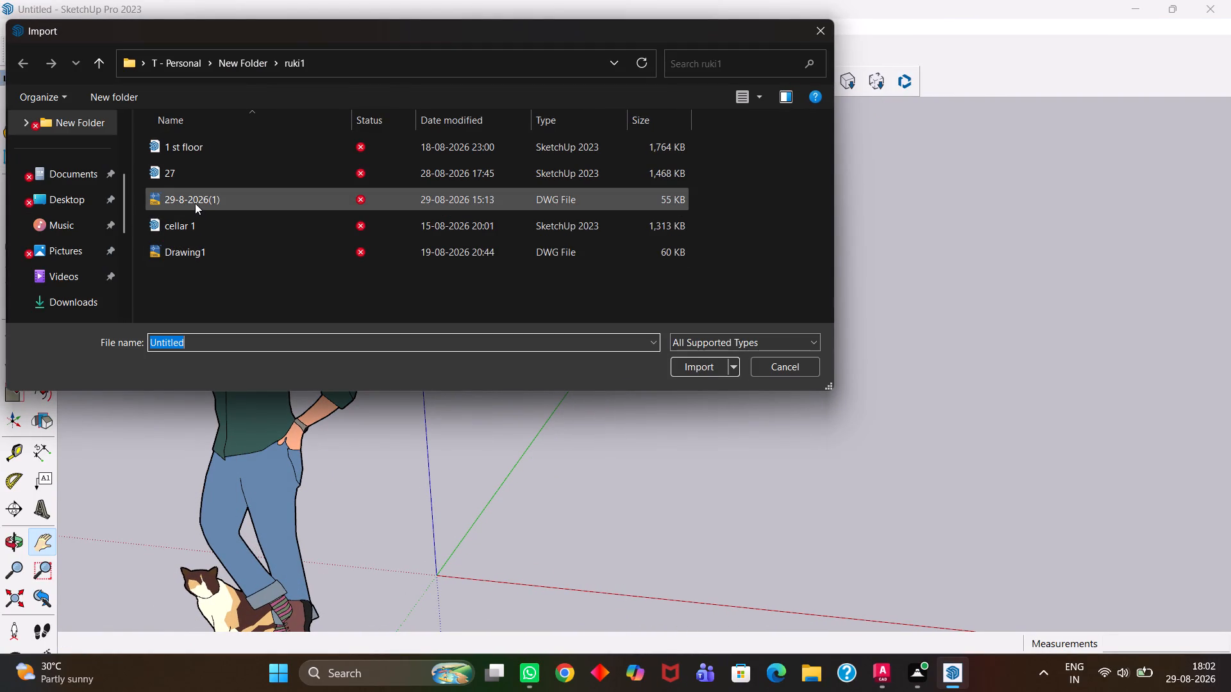
left_click(82, 276)
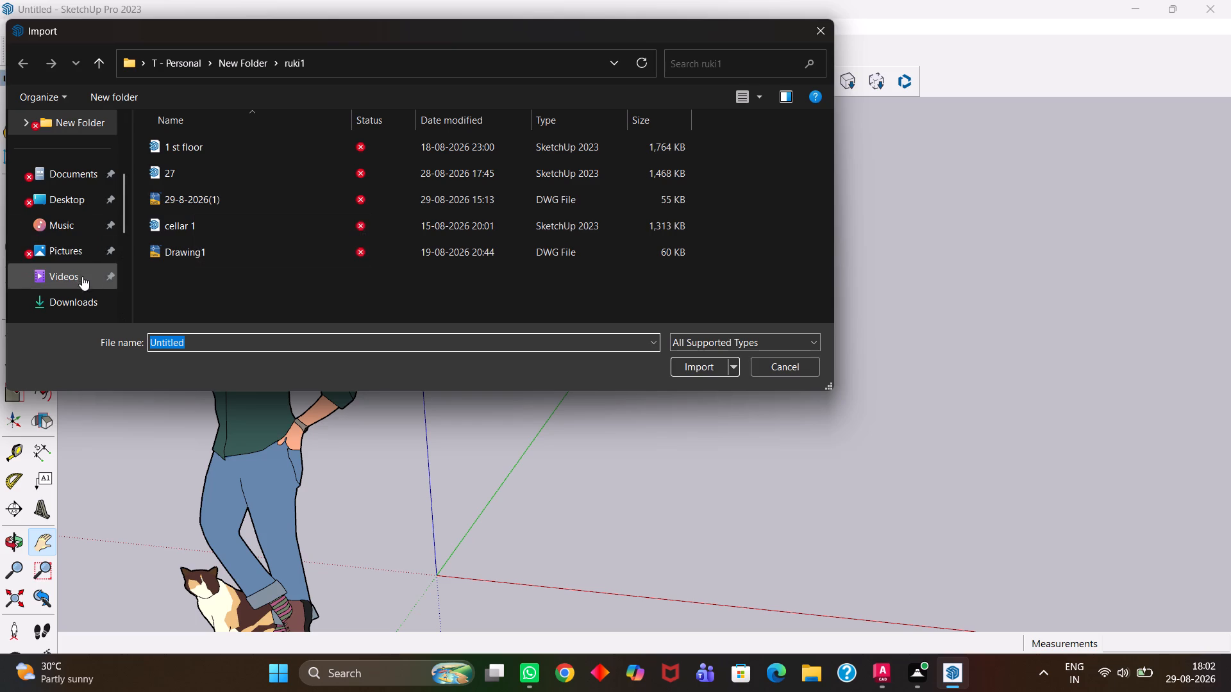
scroll(71, 233, "down", 2)
left_click(74, 225)
left_click(67, 197)
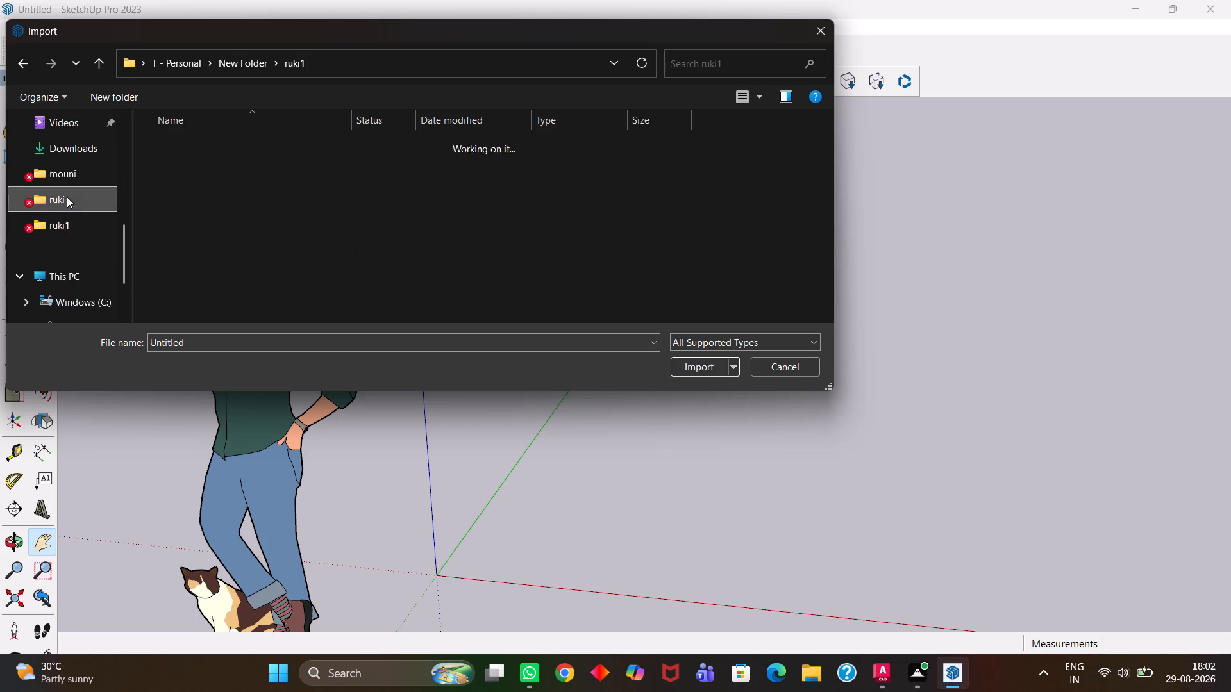
scroll(212, 199, "down", 1)
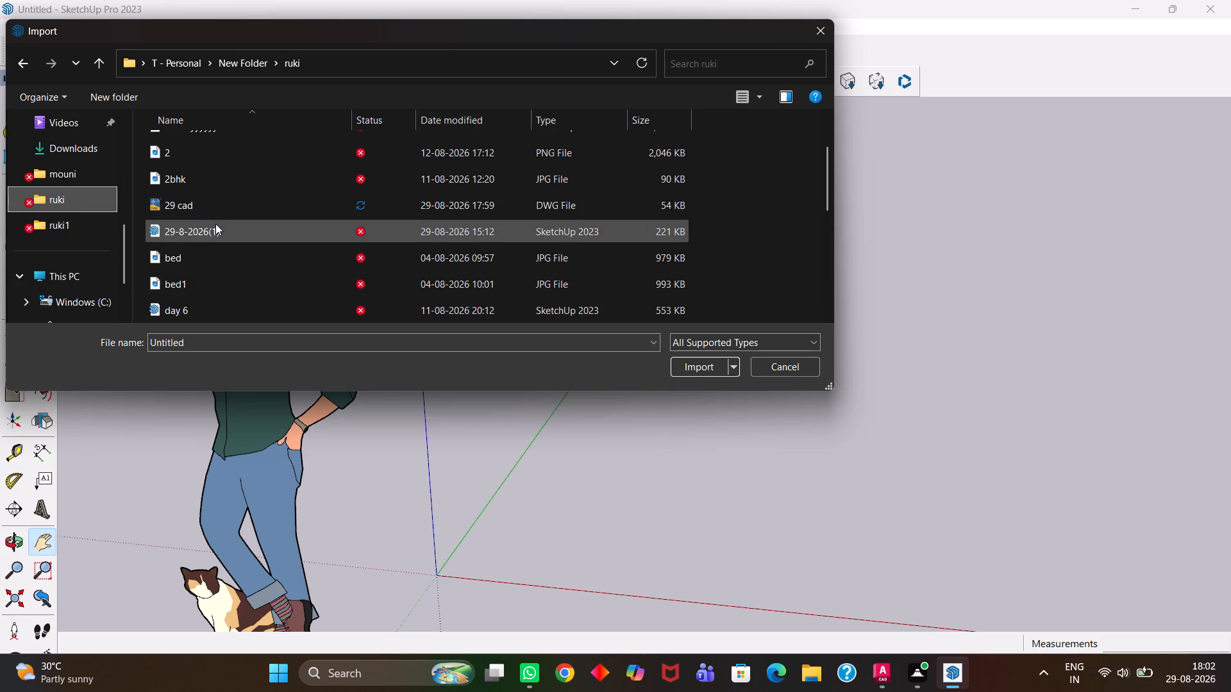
scroll(236, 216, "down", 1)
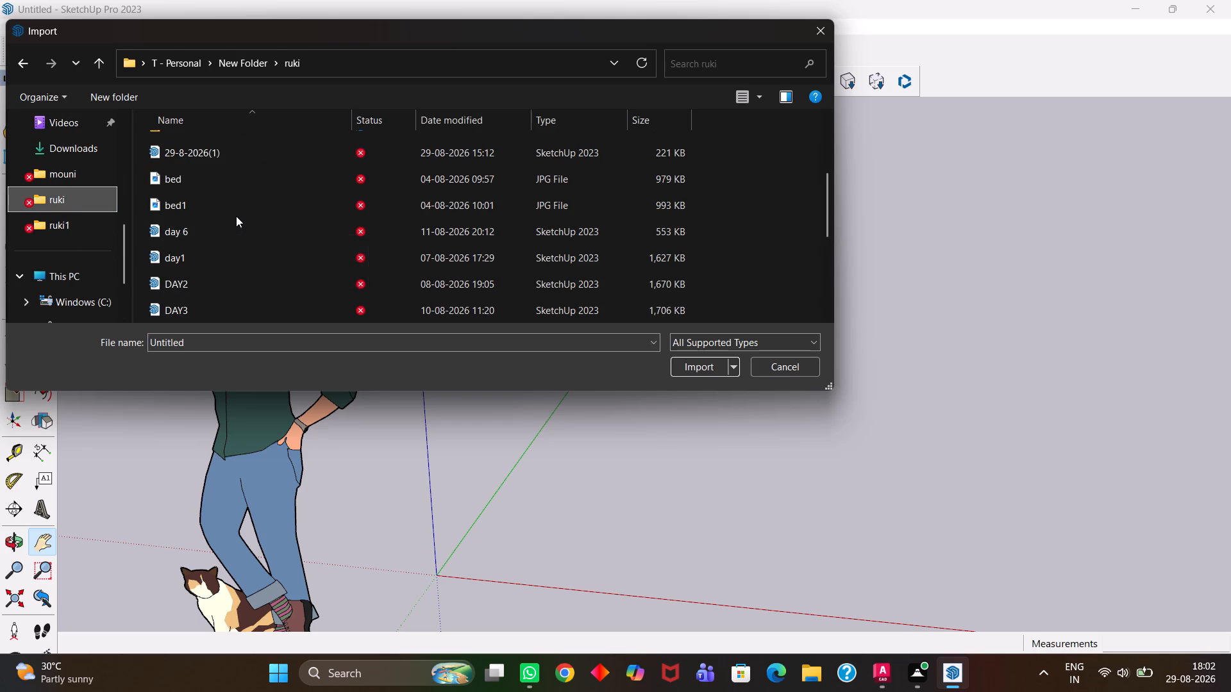
scroll(236, 216, "down", 5)
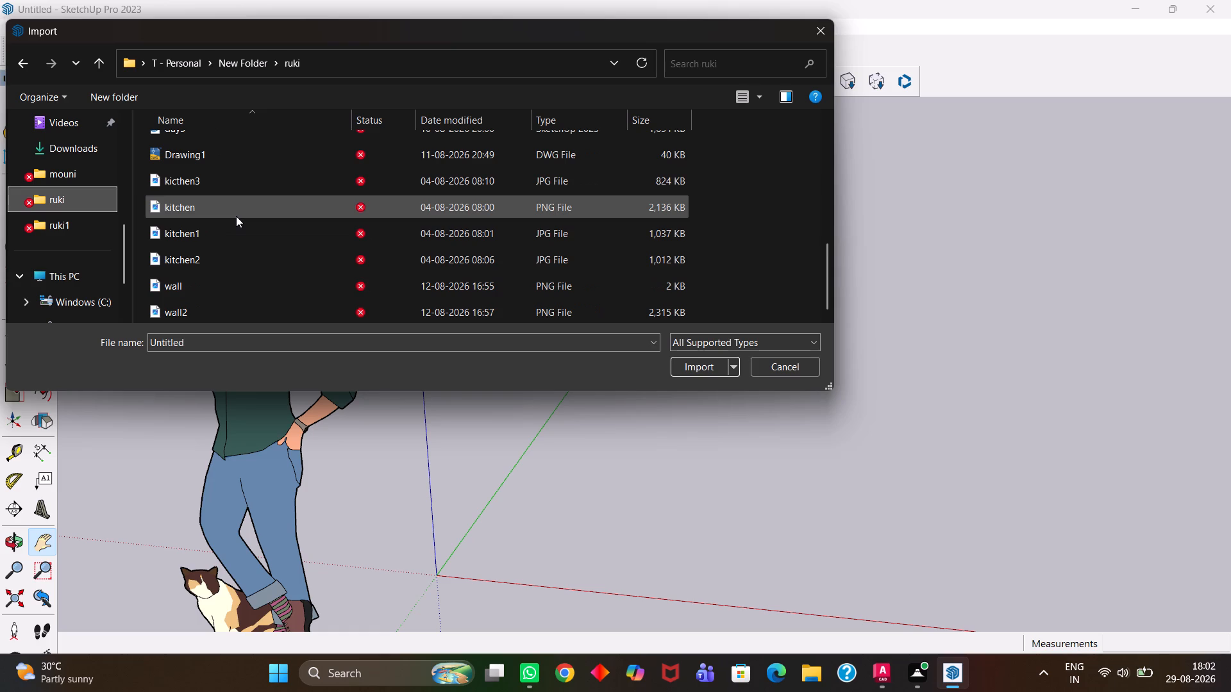
scroll(228, 258, "up", 1)
scroll(228, 258, "down", 2)
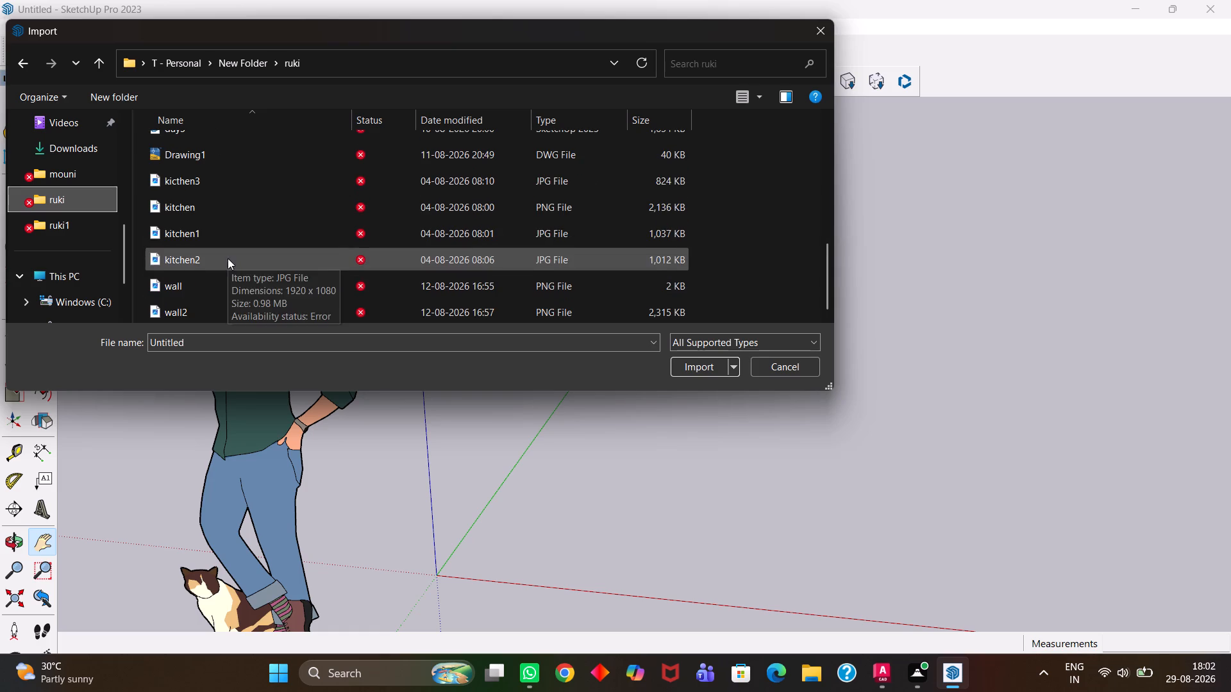
scroll(227, 275, "down", 3)
scroll(183, 279, "up", 1)
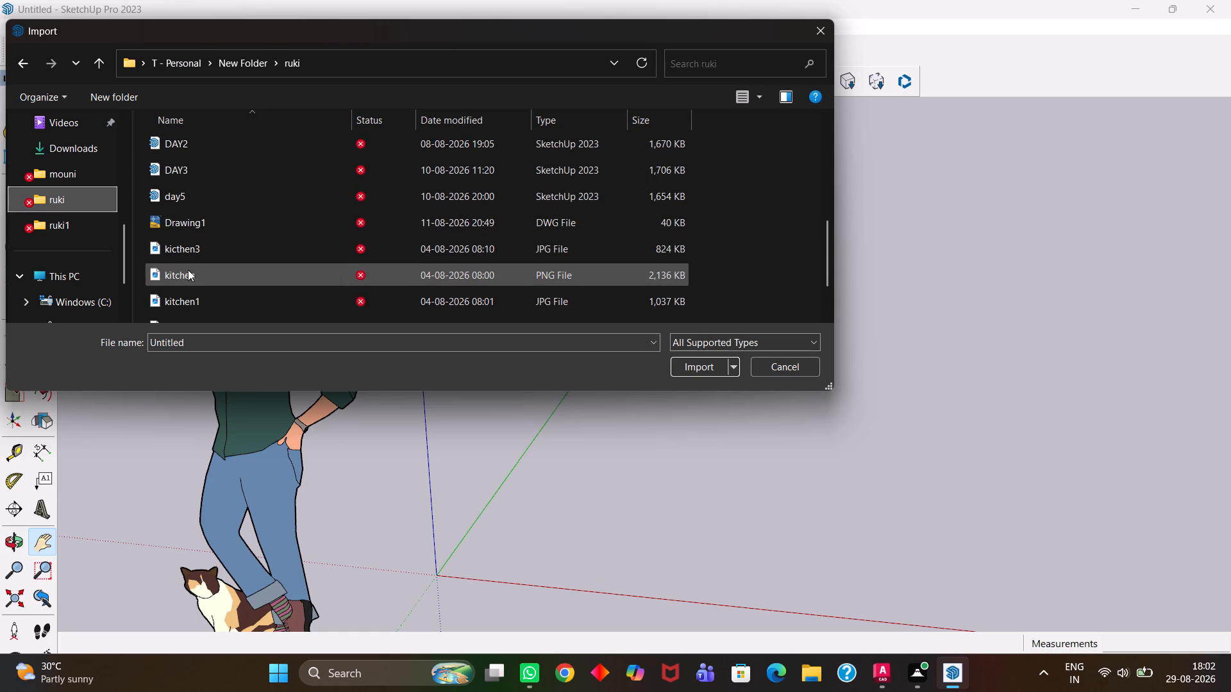
scroll(201, 235, "down", 3)
scroll(201, 235, "up", 2)
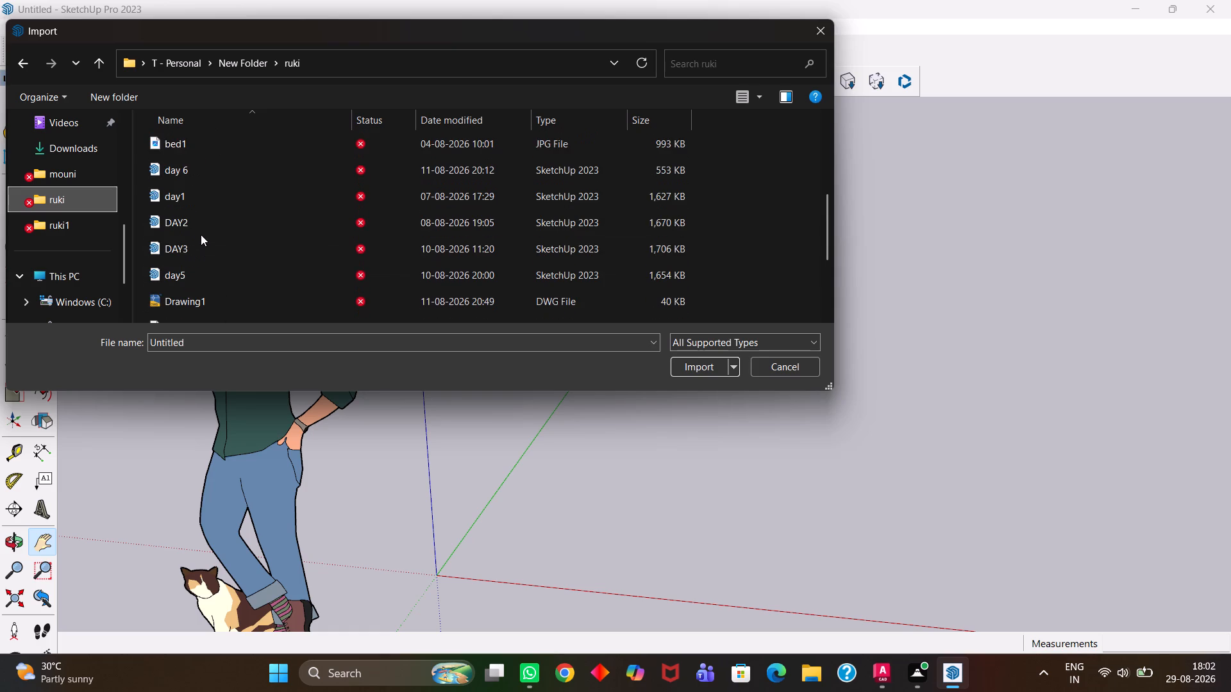
scroll(201, 235, "up", 1)
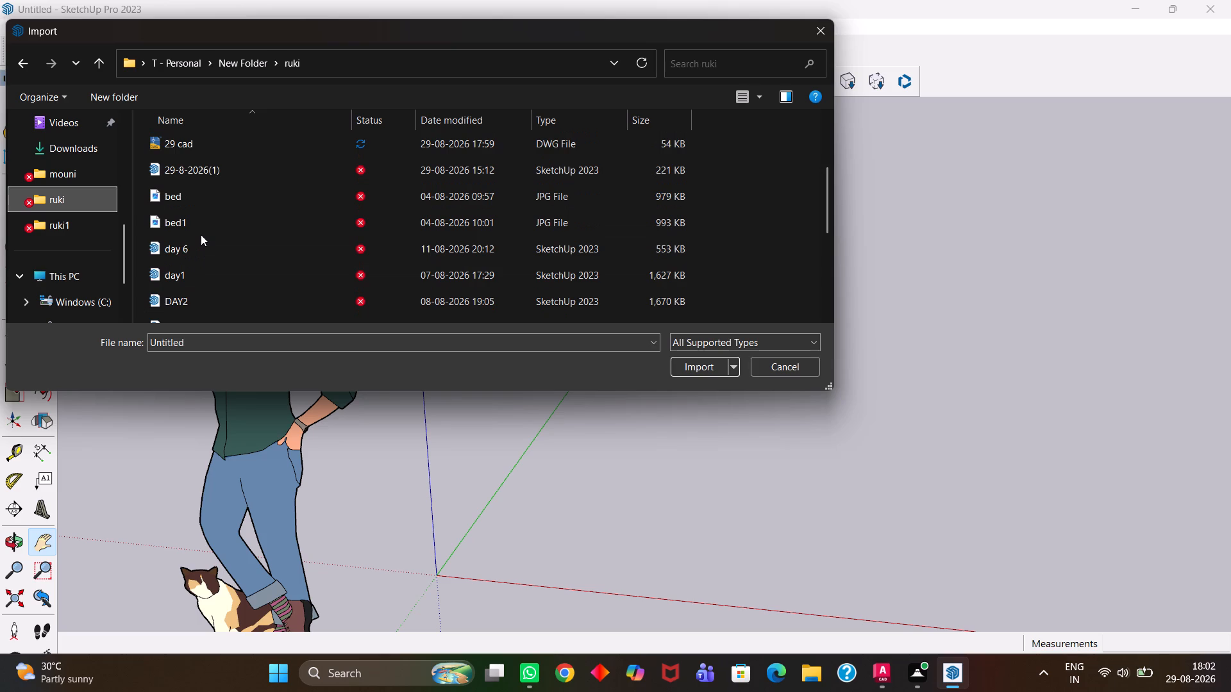
scroll(201, 235, "up", 4)
left_click(44, 234)
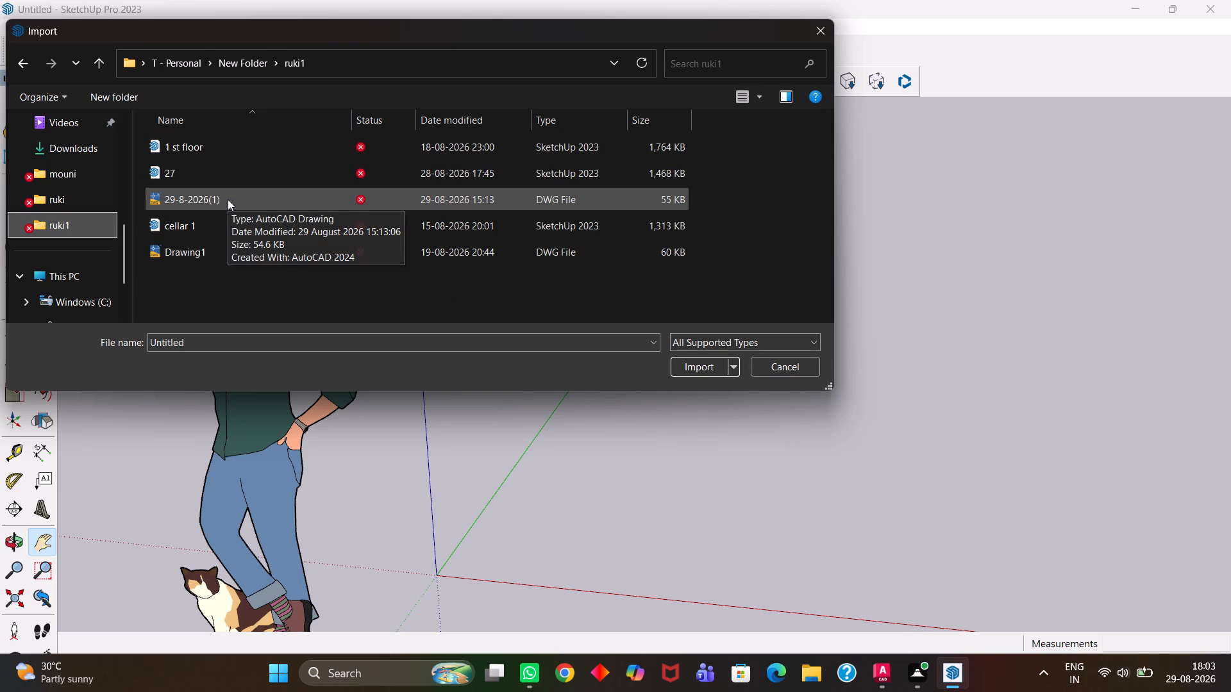
left_click(81, 193)
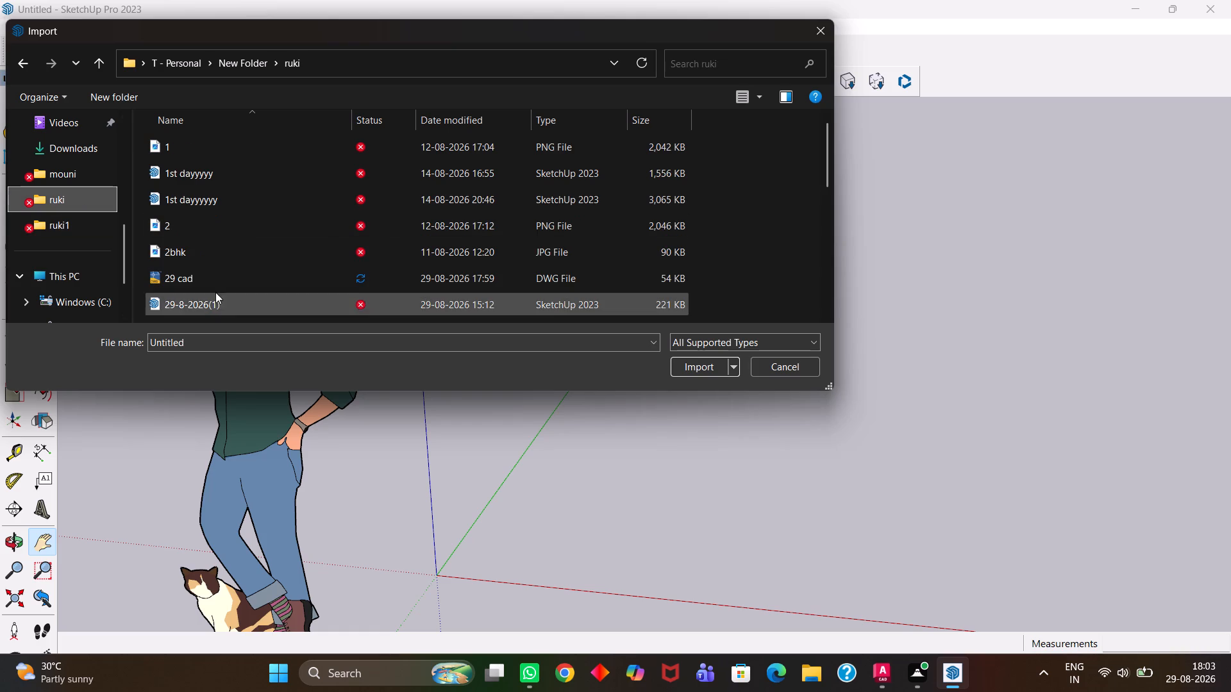
left_click(215, 279)
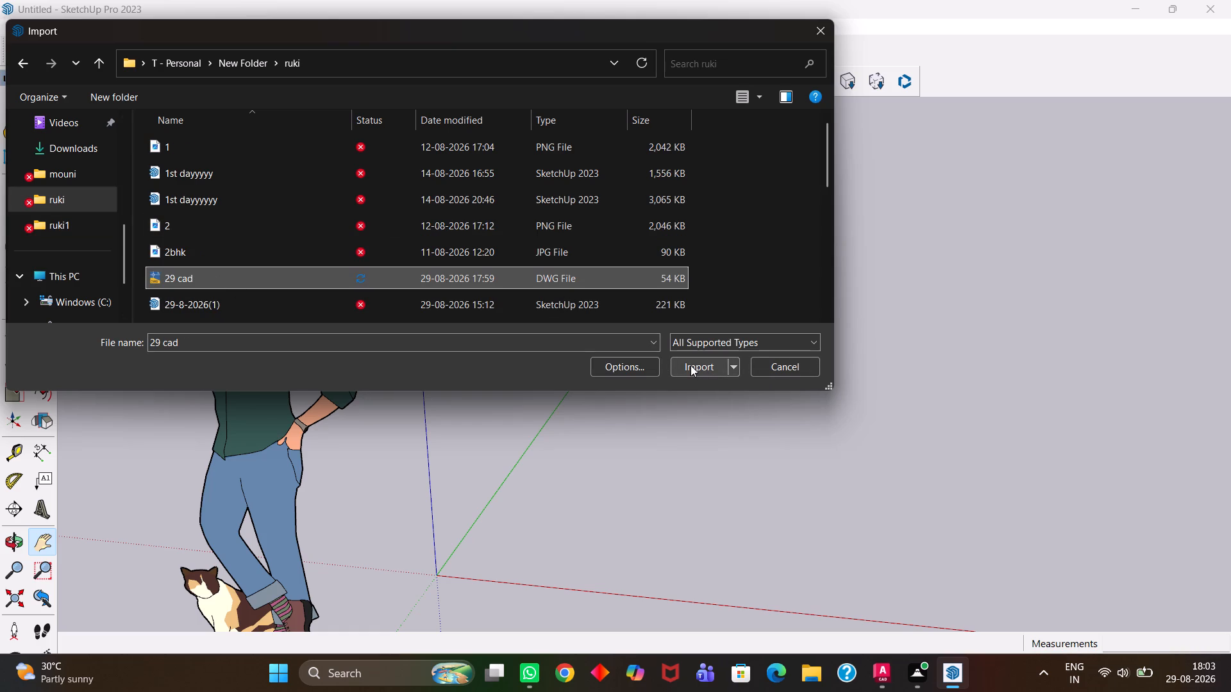
left_click(691, 365)
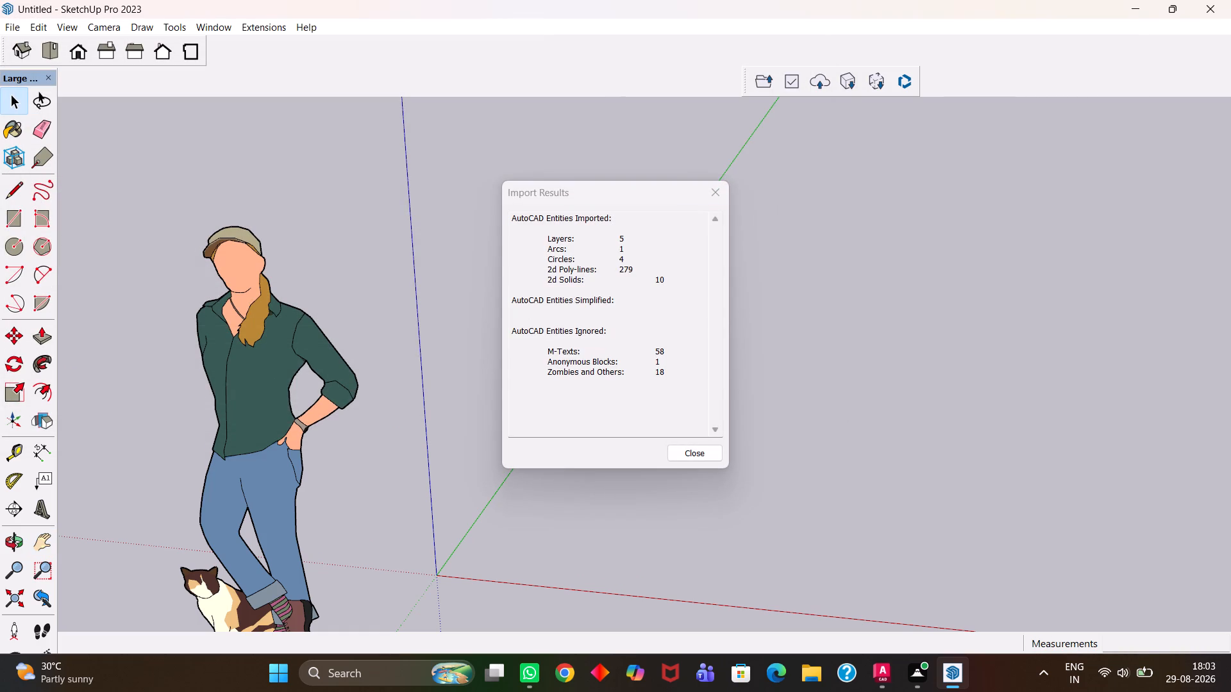
left_click(699, 455)
Examine the imported floor plan's rooms, openings and staircase, and its placement relative to the model axes.
scroll(439, 390, "down", 12)
middle_click_drag(390, 367, 390, 381)
middle_click_drag(434, 516, 448, 553)
scroll(448, 553, "up", 9)
middle_click_drag(394, 290, 446, 538)
scroll(393, 536, "up", 1)
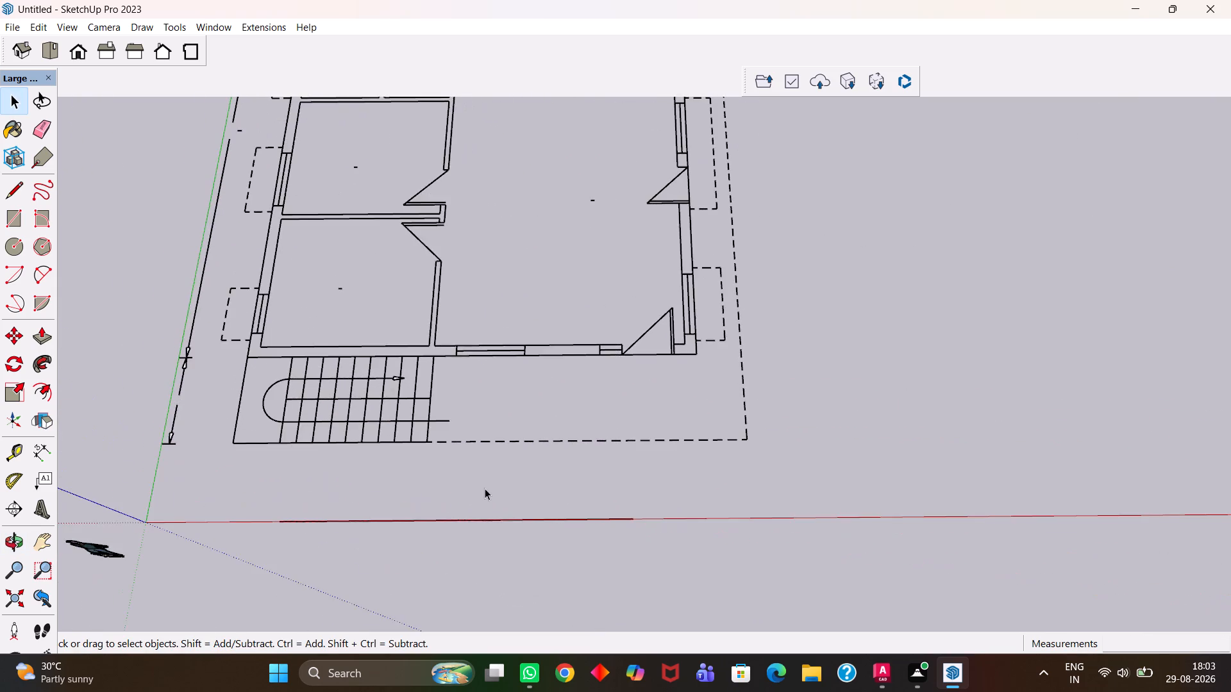
scroll(483, 486, "up", 1)
scroll(479, 481, "down", 5)
middle_click(482, 490)
key("h")
scroll(464, 456, "up", 1)
left_click_drag(442, 374, 491, 509)
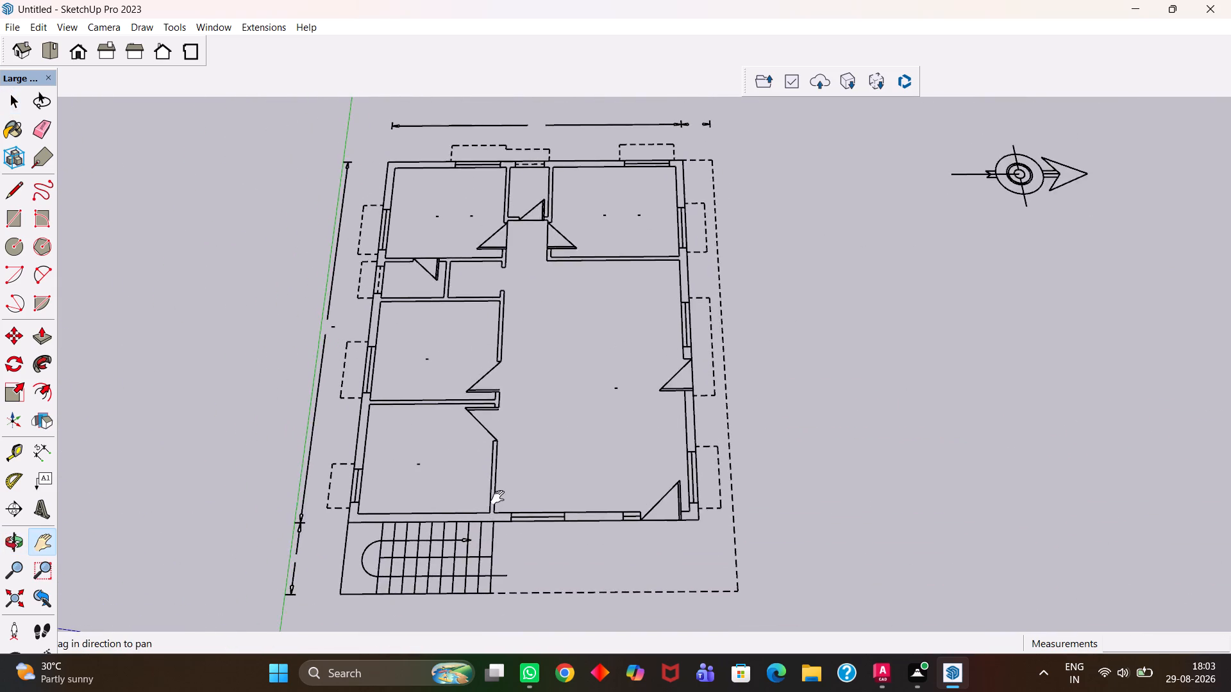
scroll(498, 497, "down", 7)
middle_click(492, 430)
scroll(492, 430, "up", 4)
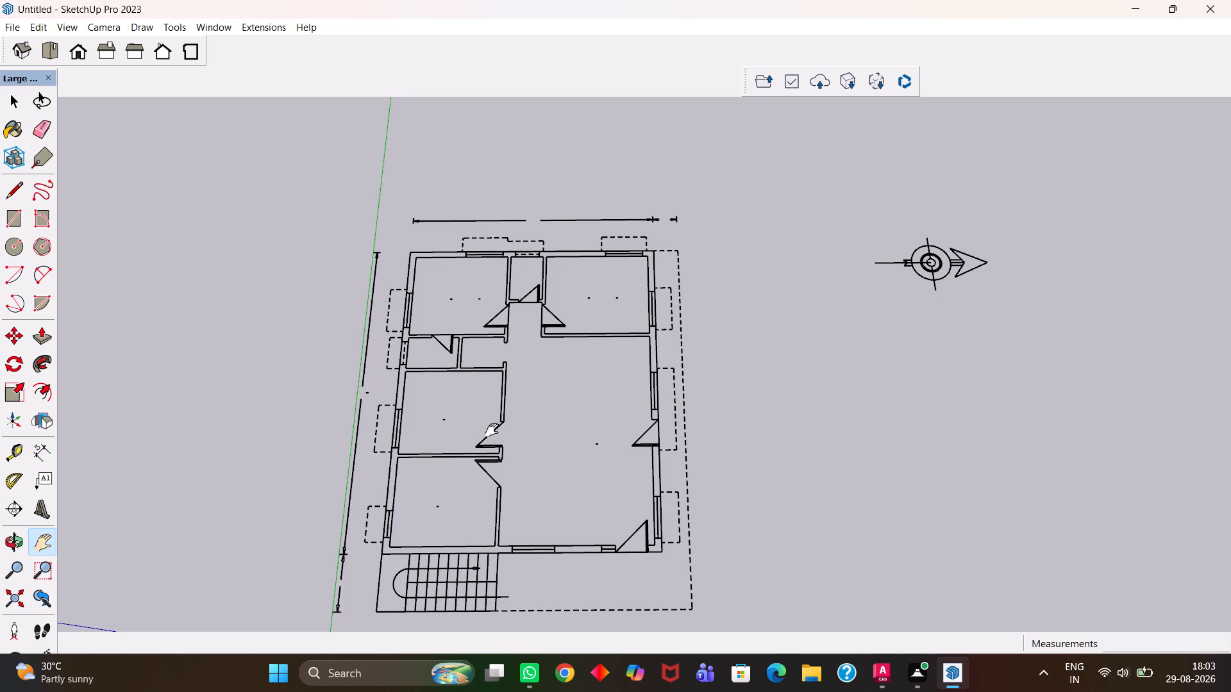
key("h")
scroll(494, 471, "up", 2)
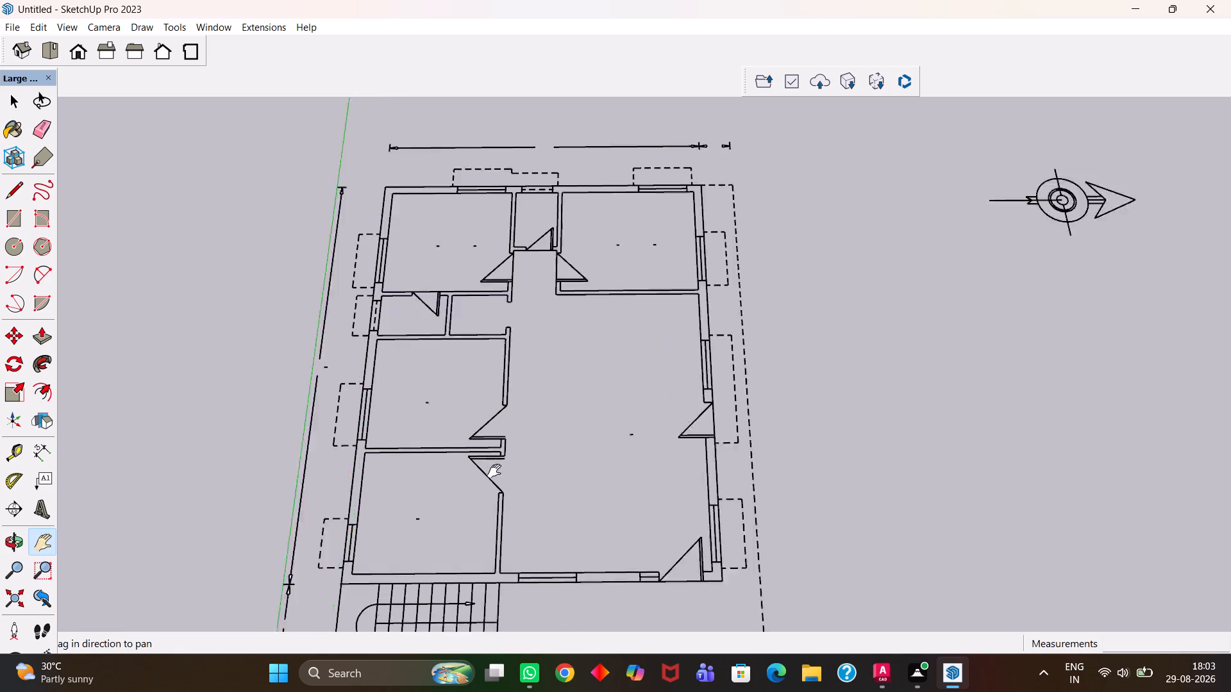
scroll(494, 471, "up", 9)
scroll(519, 456, "down", 18)
left_click_drag(521, 490, 537, 386)
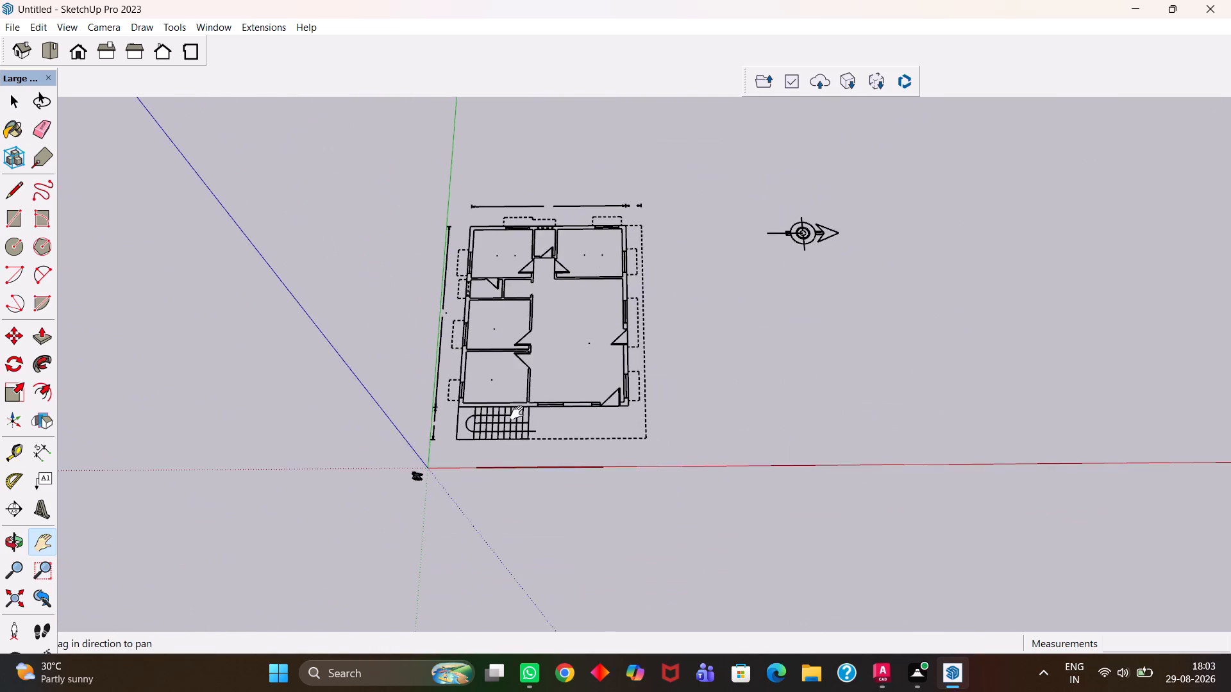
Draw a ground rectangle of about 120' by 103' 6" from the origin, covering the floor plan and north arrow.
scroll(465, 458, "up", 11)
middle_click_drag(466, 459, 424, 465)
scroll(435, 468, "up", 3)
key("r")
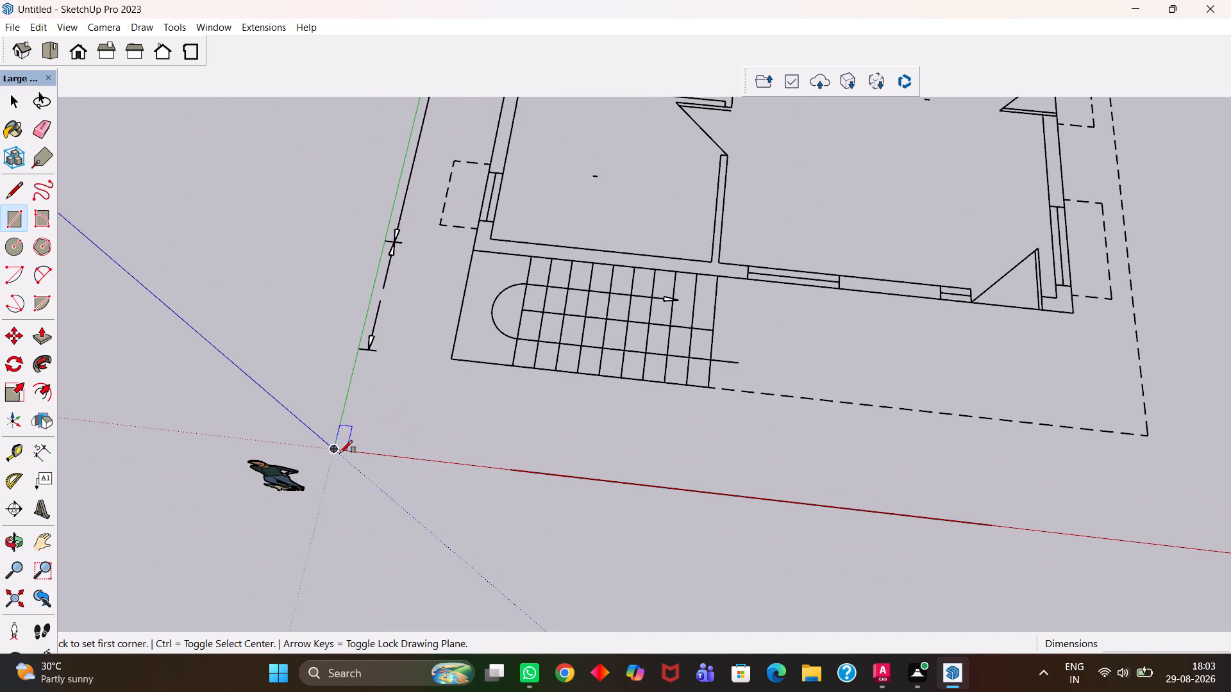
left_click(339, 453)
scroll(629, 386, "down", 12)
key("h")
left_click_drag(823, 268, 545, 492)
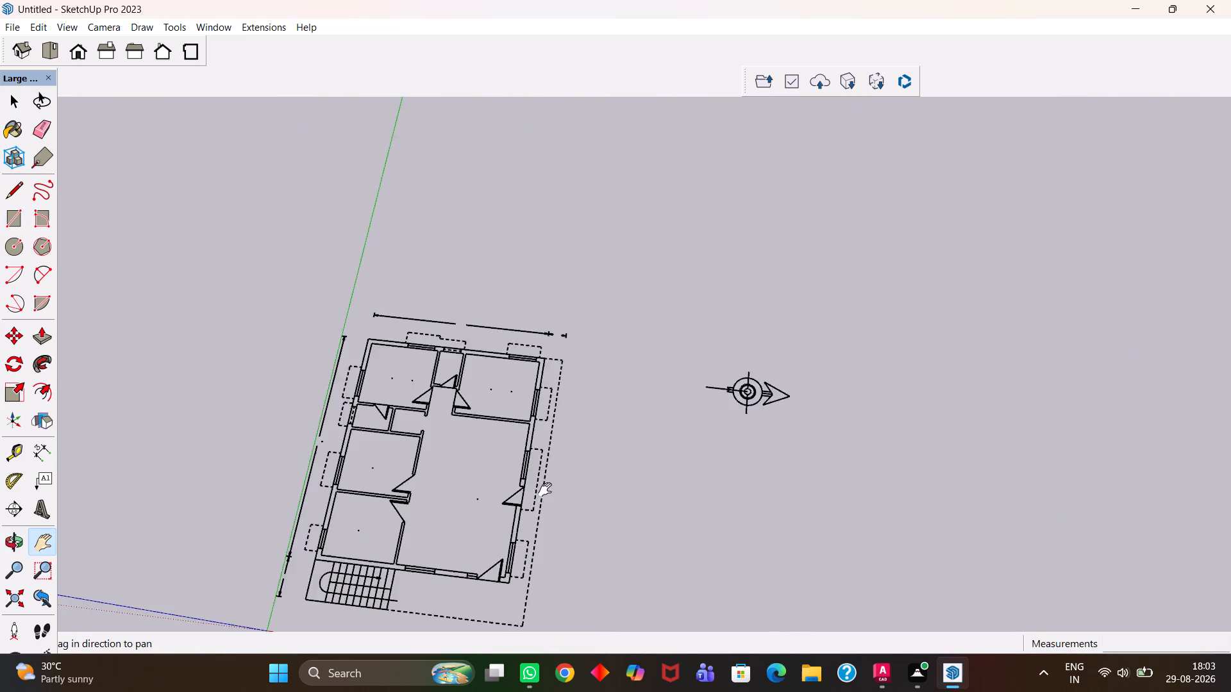
scroll(544, 485, "down", 6)
scroll(555, 434, "up", 1)
middle_click_drag(555, 434, 584, 445)
scroll(590, 444, "up", 1)
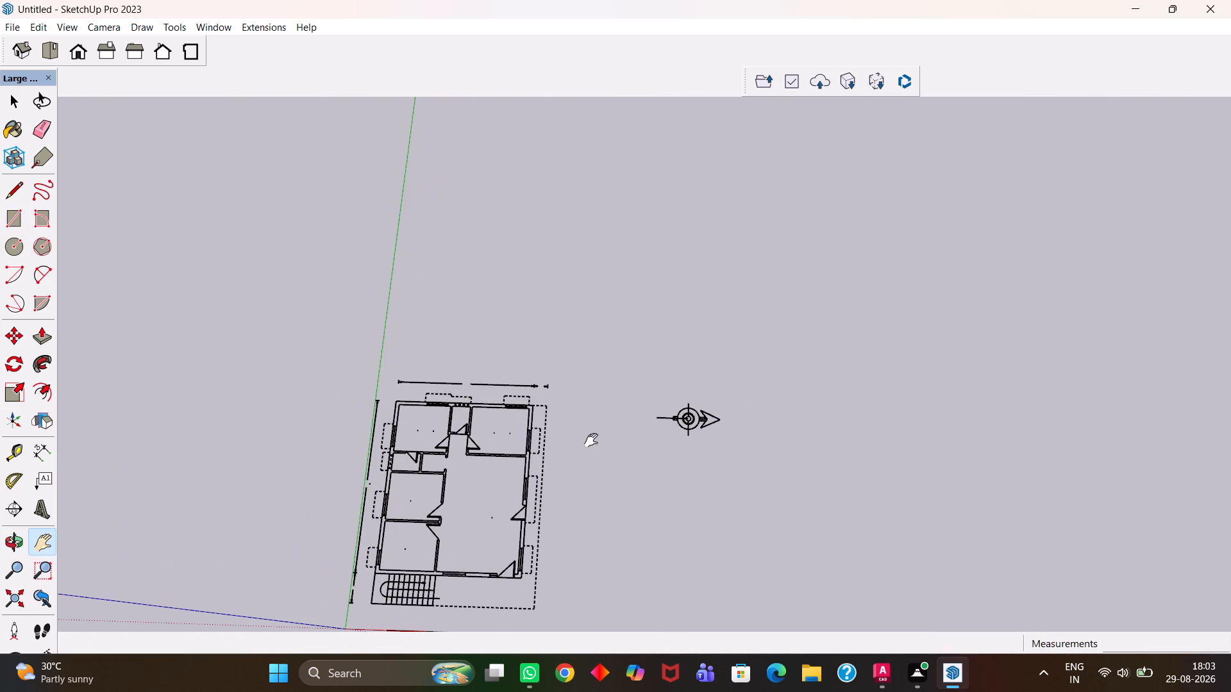
key("Escape")
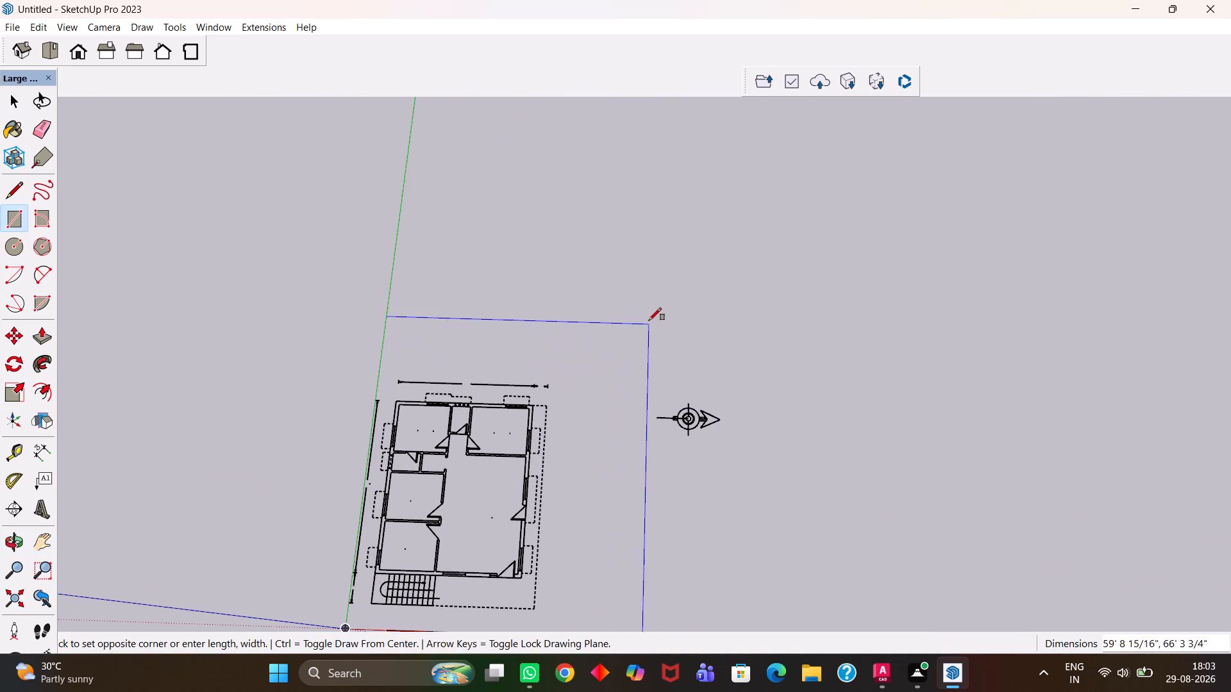
left_click(903, 195)
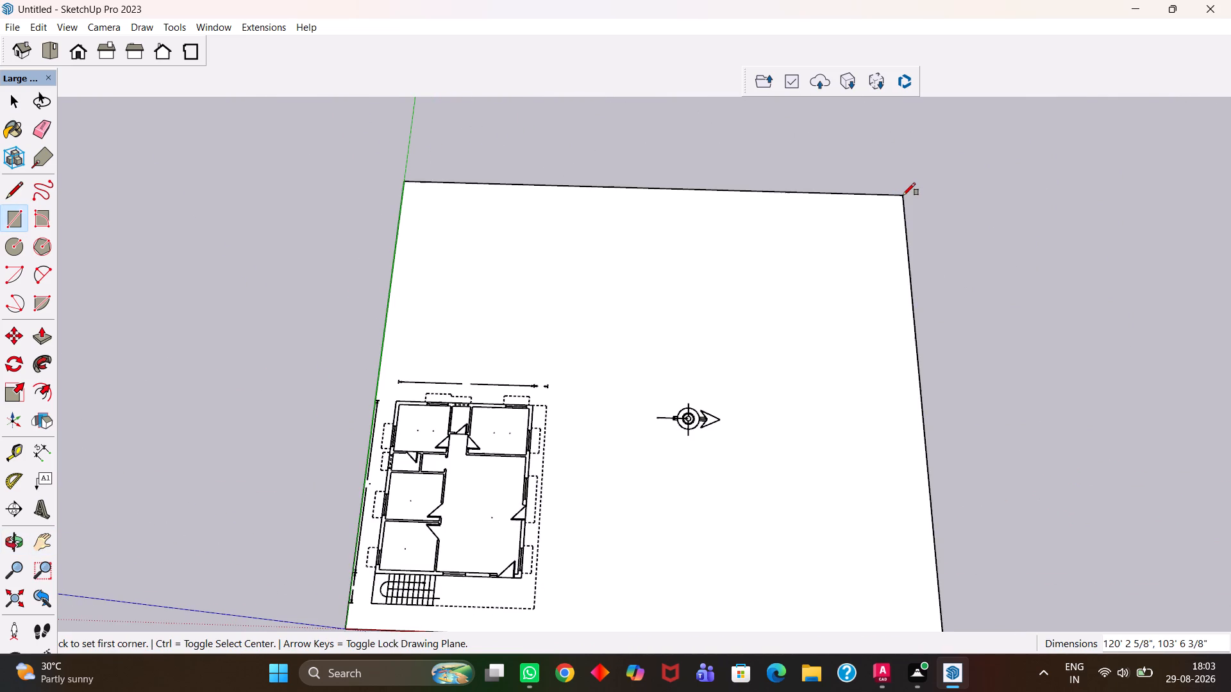
Inspect the floor plan lines on the new rectangle, from the staircase area up to the full room layout.
key("h")
scroll(580, 504, "up", 9)
left_click_drag(449, 501, 676, 346)
scroll(656, 361, "down", 6)
scroll(527, 414, "up", 2)
middle_click_drag(522, 424, 542, 446)
scroll(524, 430, "up", 8)
left_click_drag(554, 501, 553, 444)
scroll(552, 444, "up", 4)
scroll(552, 444, "down", 3)
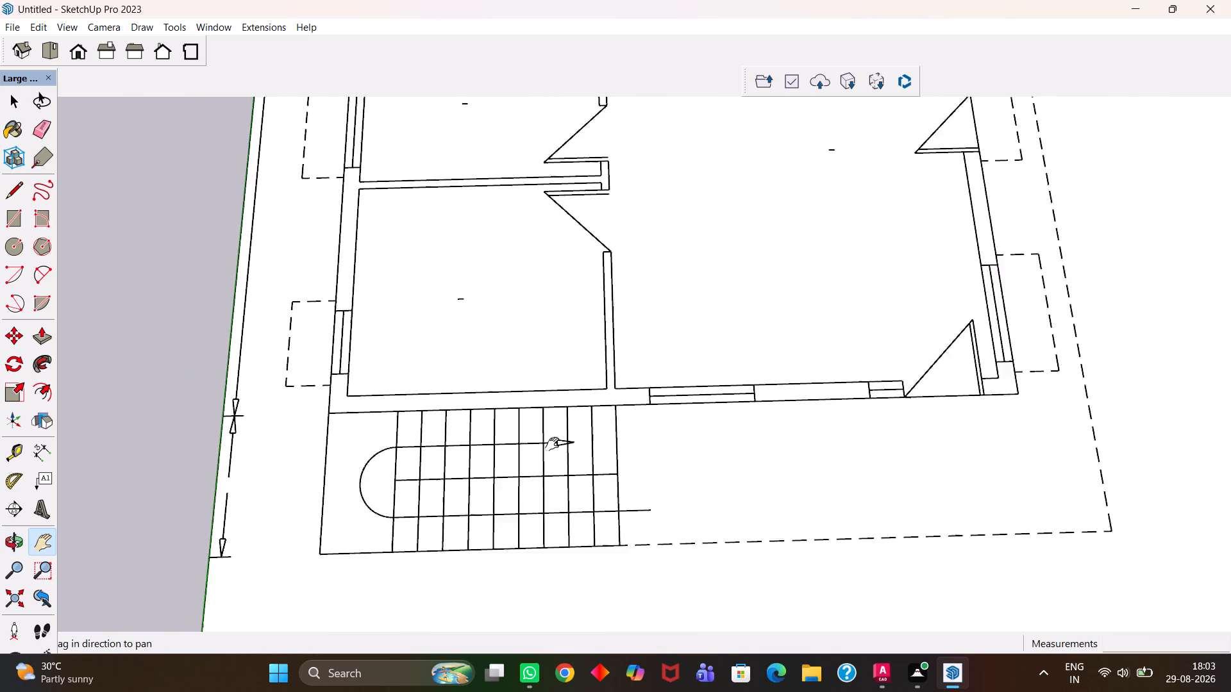
scroll(552, 444, "down", 2)
middle_click_drag(569, 476, 564, 429)
scroll(553, 453, "up", 6)
scroll(564, 429, "down", 7)
left_click_drag(560, 401, 560, 403)
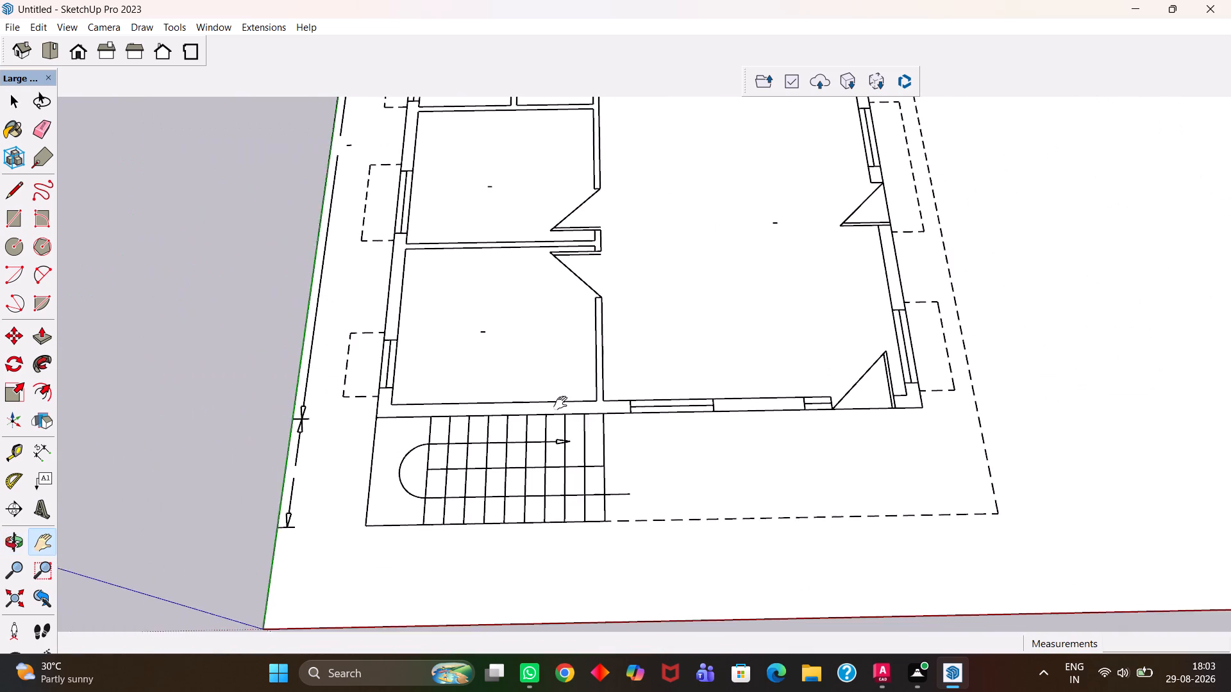
left_click_drag(560, 403, 561, 491)
scroll(551, 479, "down", 6)
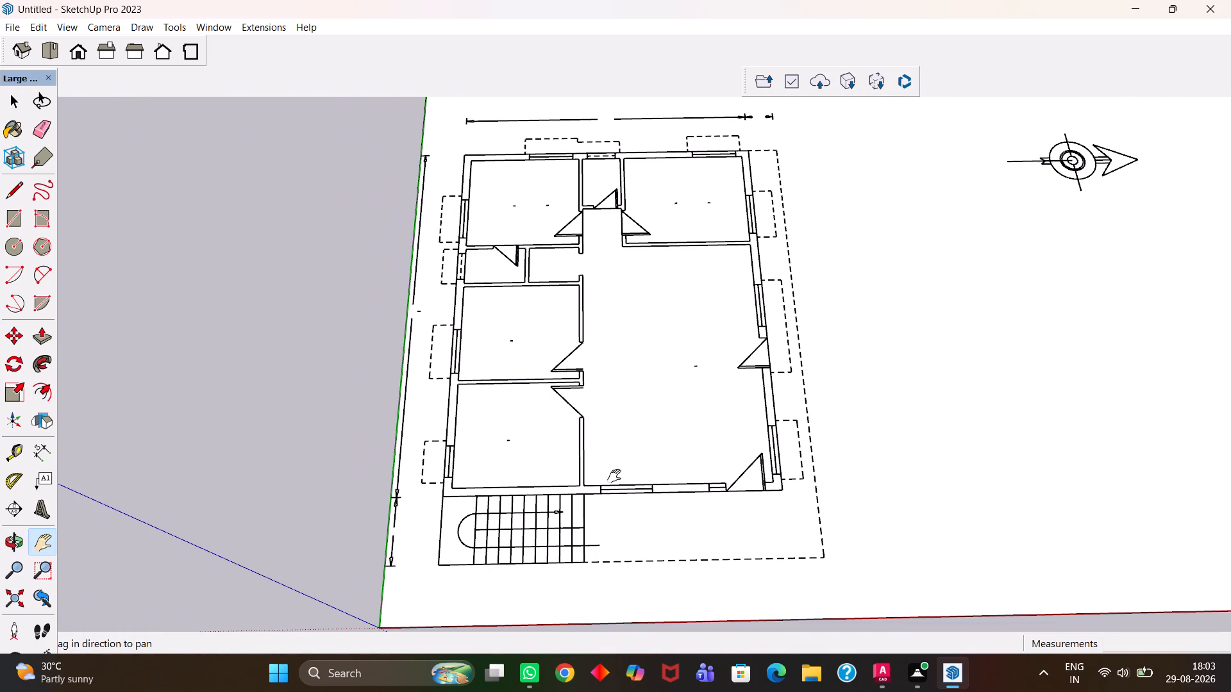
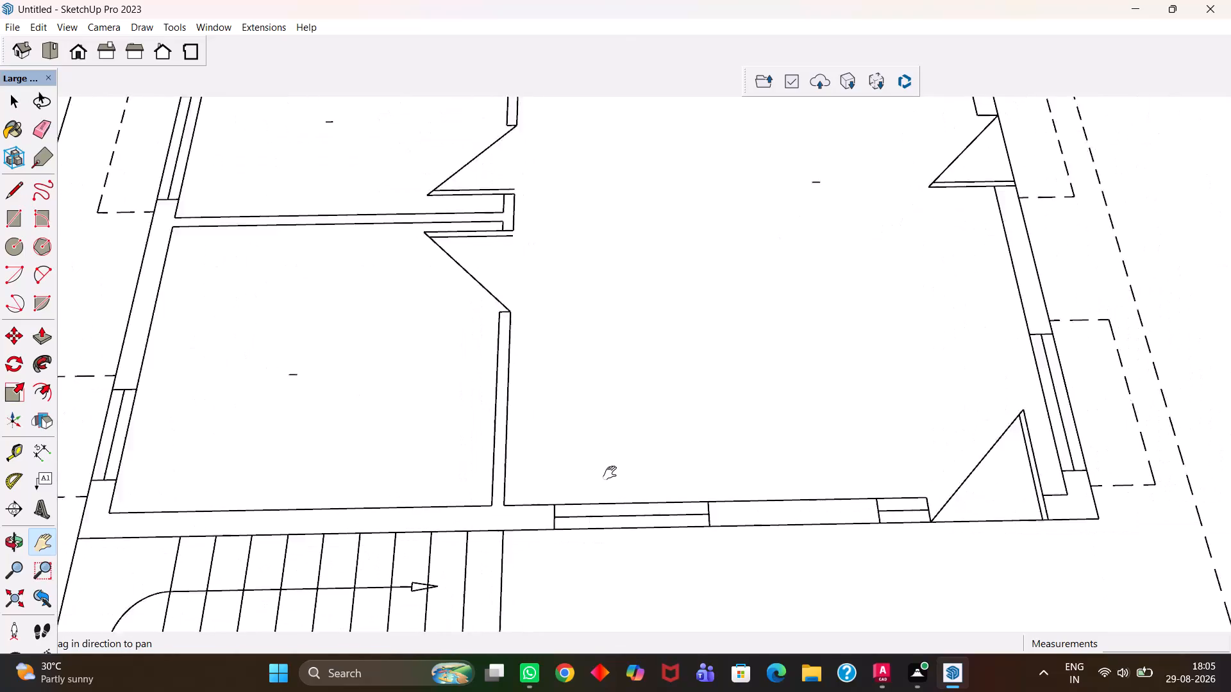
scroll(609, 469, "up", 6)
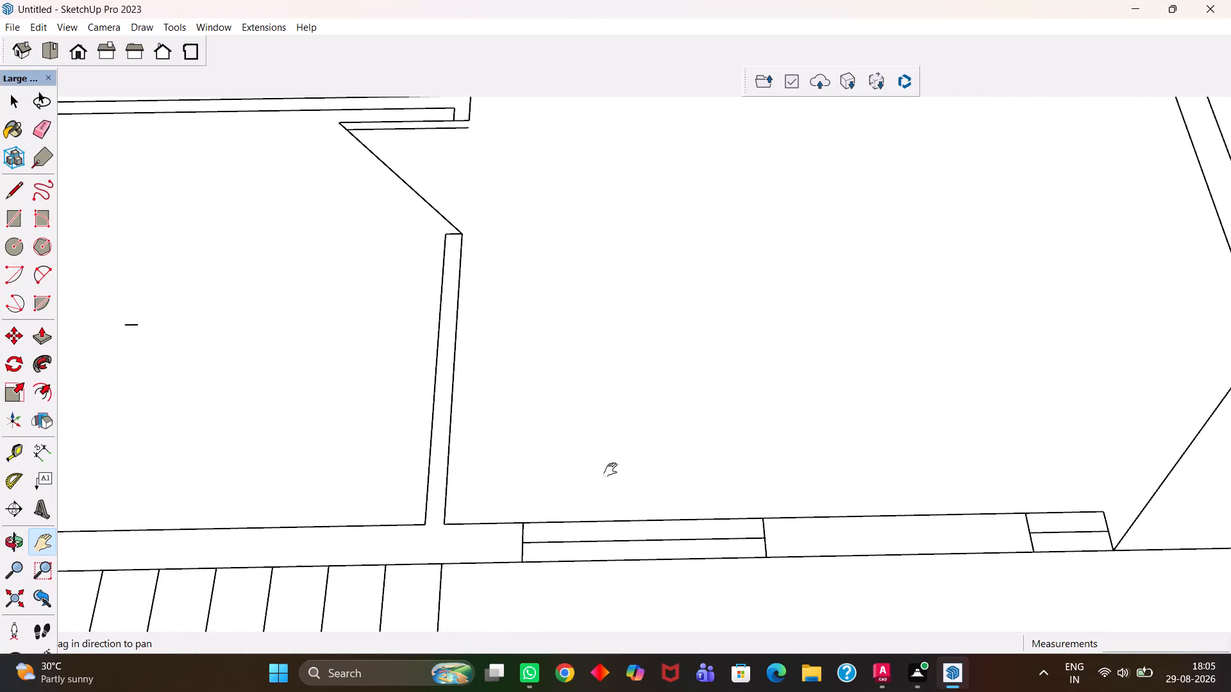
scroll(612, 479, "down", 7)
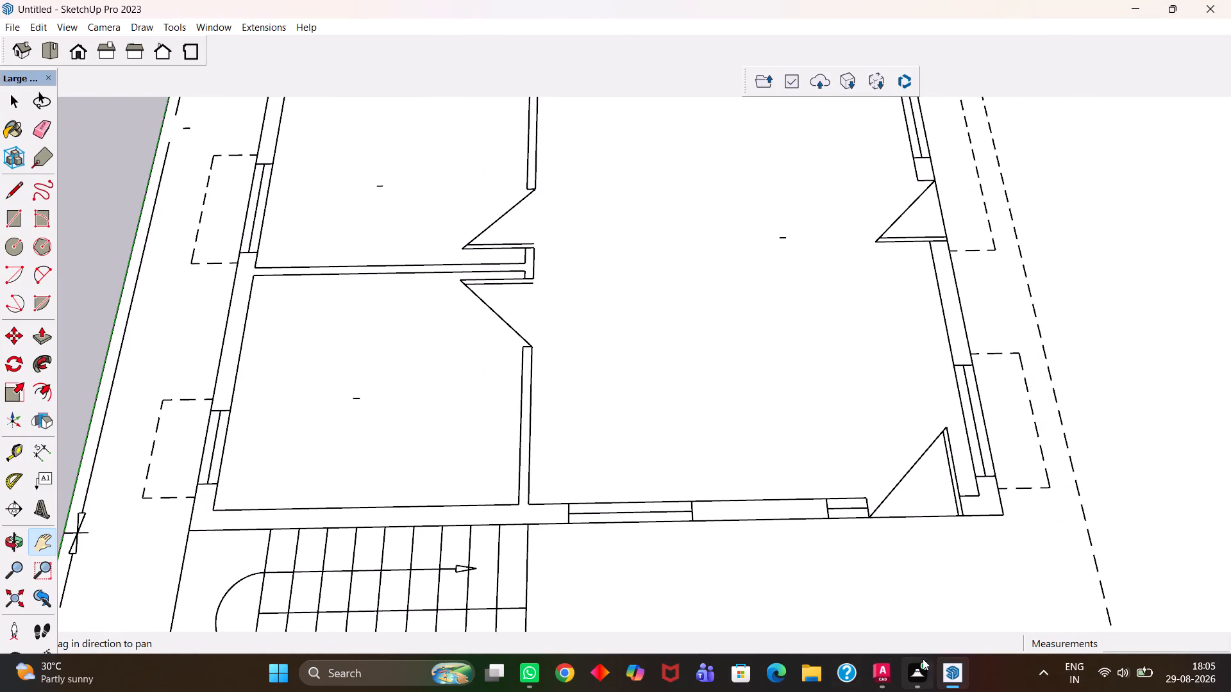
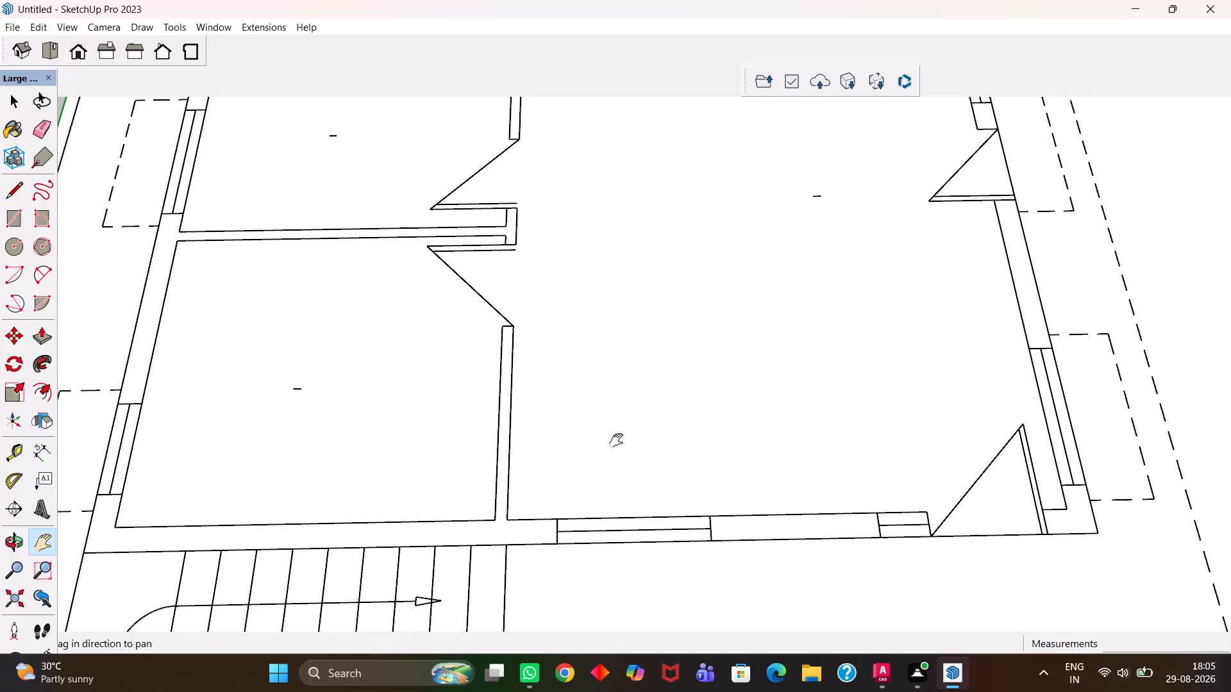
Examine the imported floor plan, checking the rooms, door and window openings, and the staircase area.
scroll(616, 440, "up", 1)
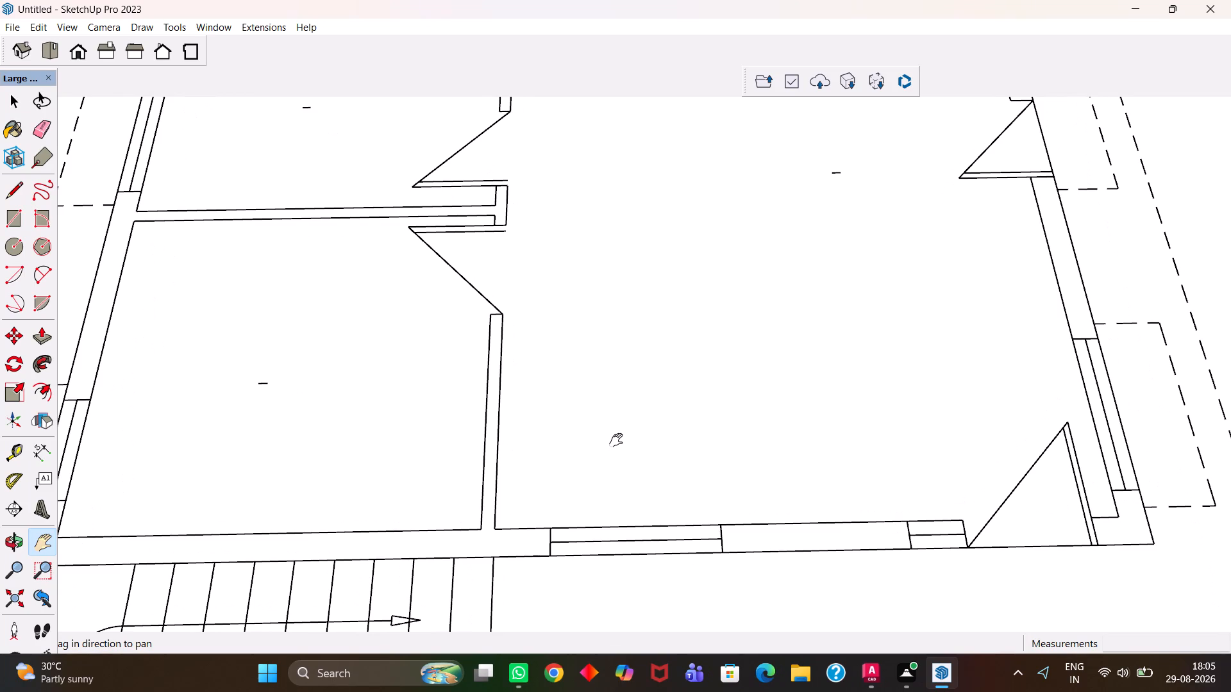
scroll(616, 440, "up", 8)
scroll(616, 440, "down", 2)
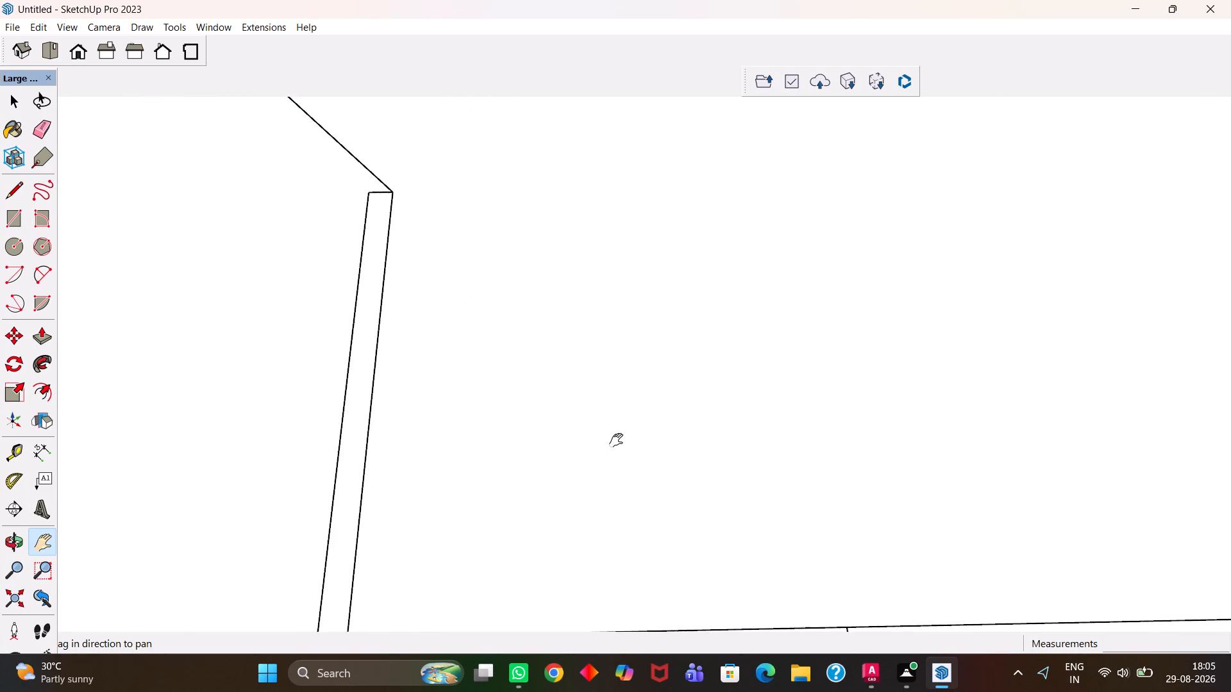
scroll(616, 440, "down", 18)
left_click_drag(645, 359, 641, 424)
left_click_drag(635, 443, 555, 359)
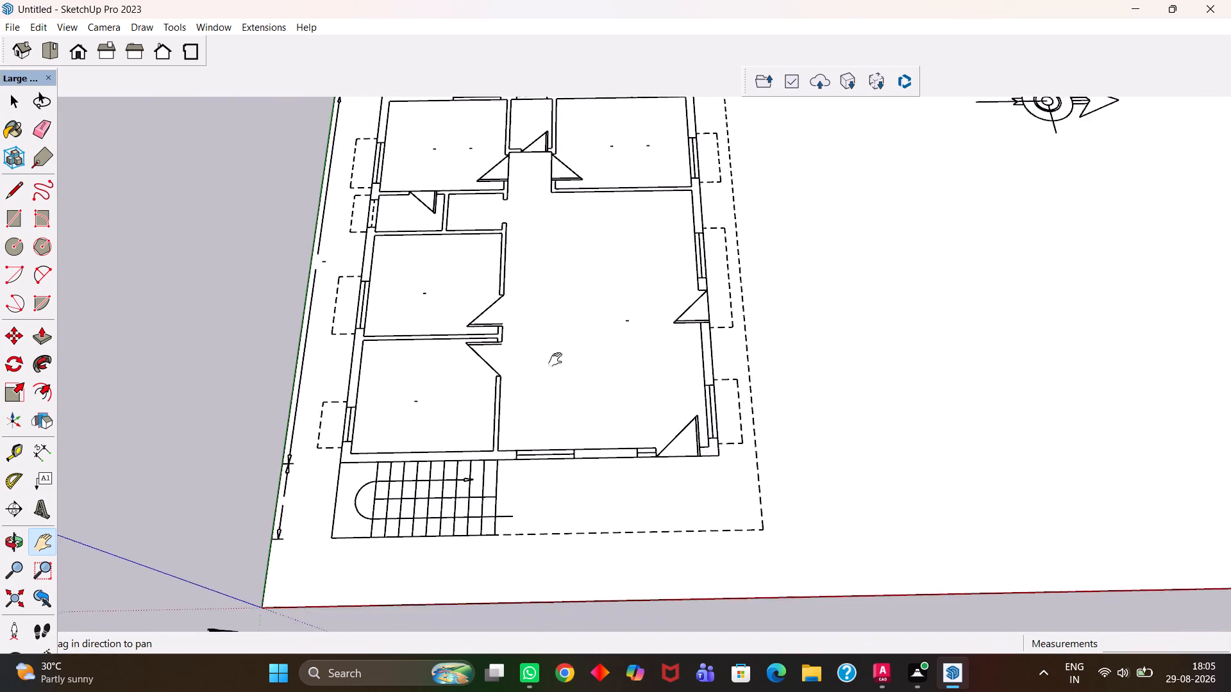
left_click_drag(555, 359, 530, 381)
scroll(515, 407, "down", 4)
left_click_drag(540, 367, 494, 423)
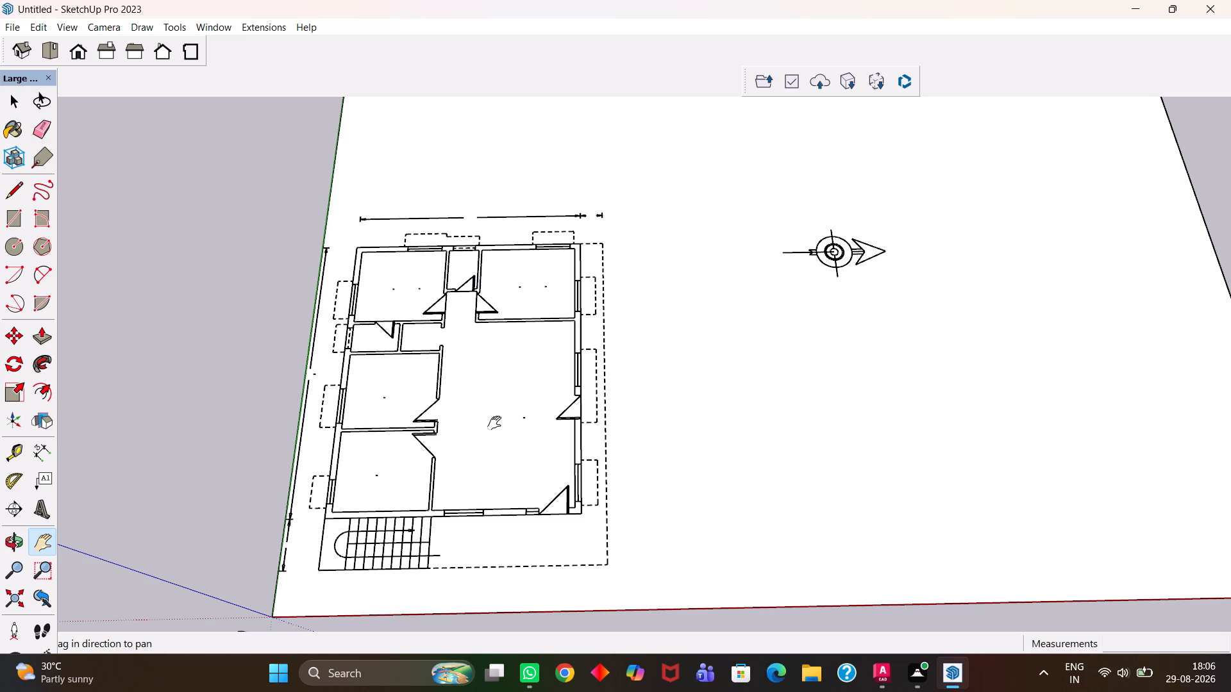
scroll(494, 423, "up", 2)
scroll(465, 432, "down", 1)
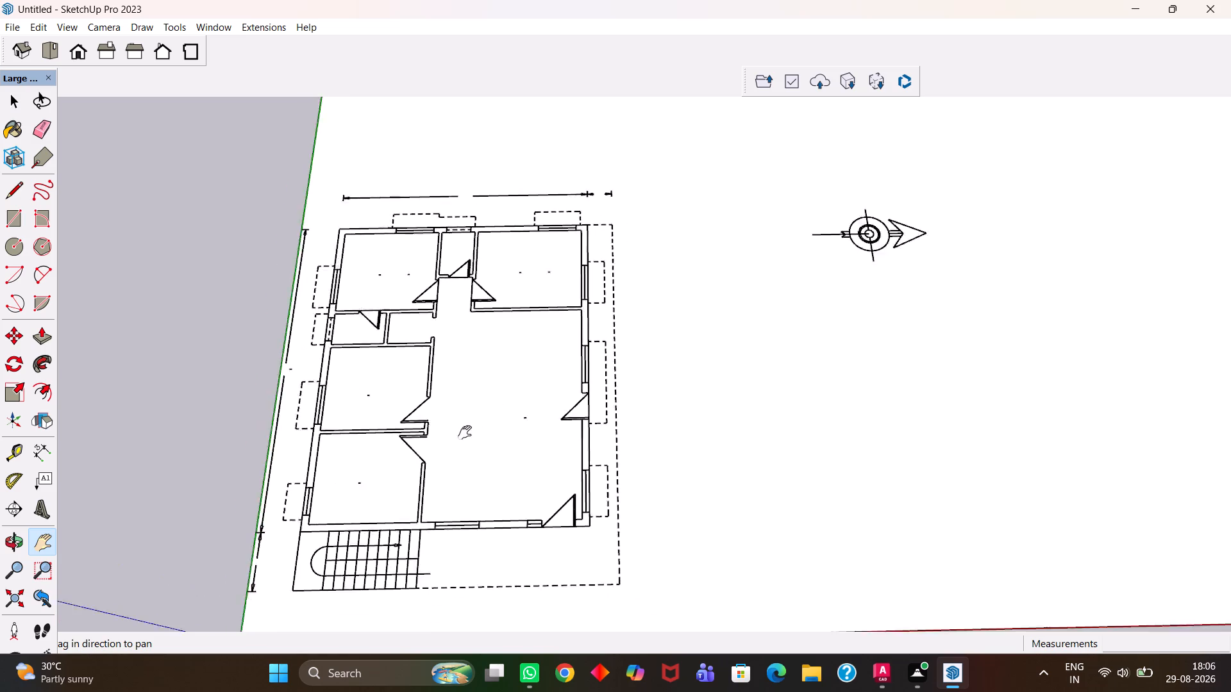
scroll(465, 432, "down", 9)
scroll(506, 390, "up", 9)
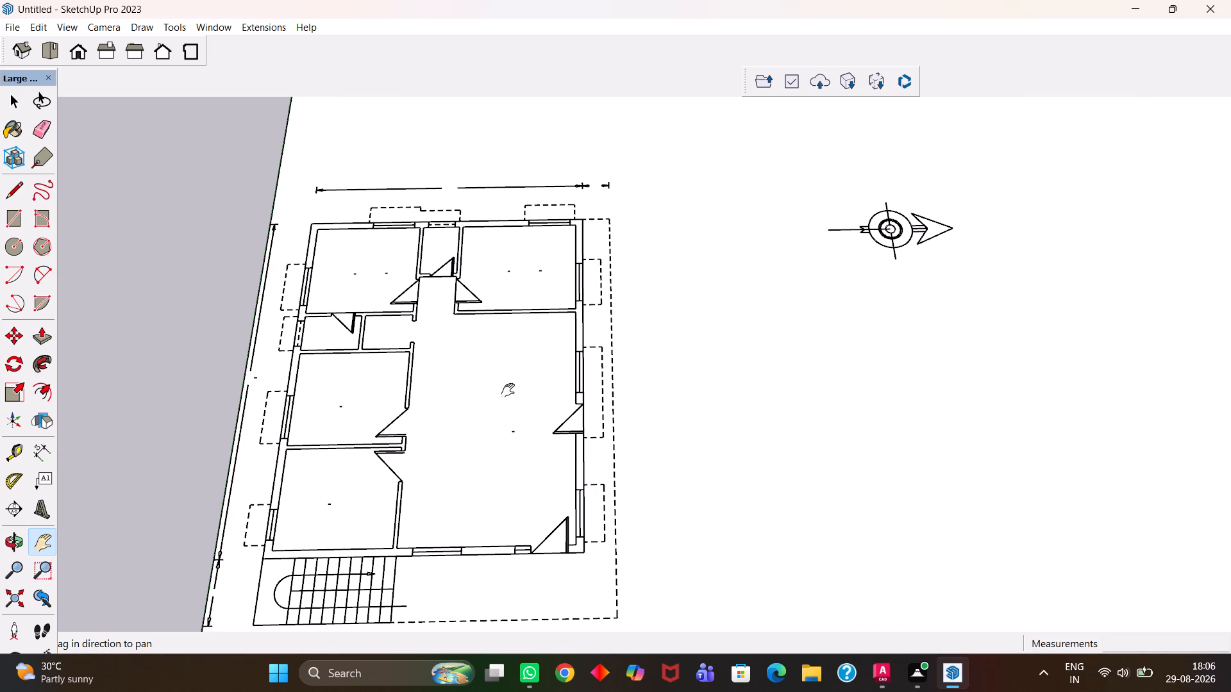
scroll(508, 390, "up", 5)
scroll(508, 390, "down", 7)
key("h")
scroll(508, 393, "up", 6)
left_click_drag(465, 431, 489, 351)
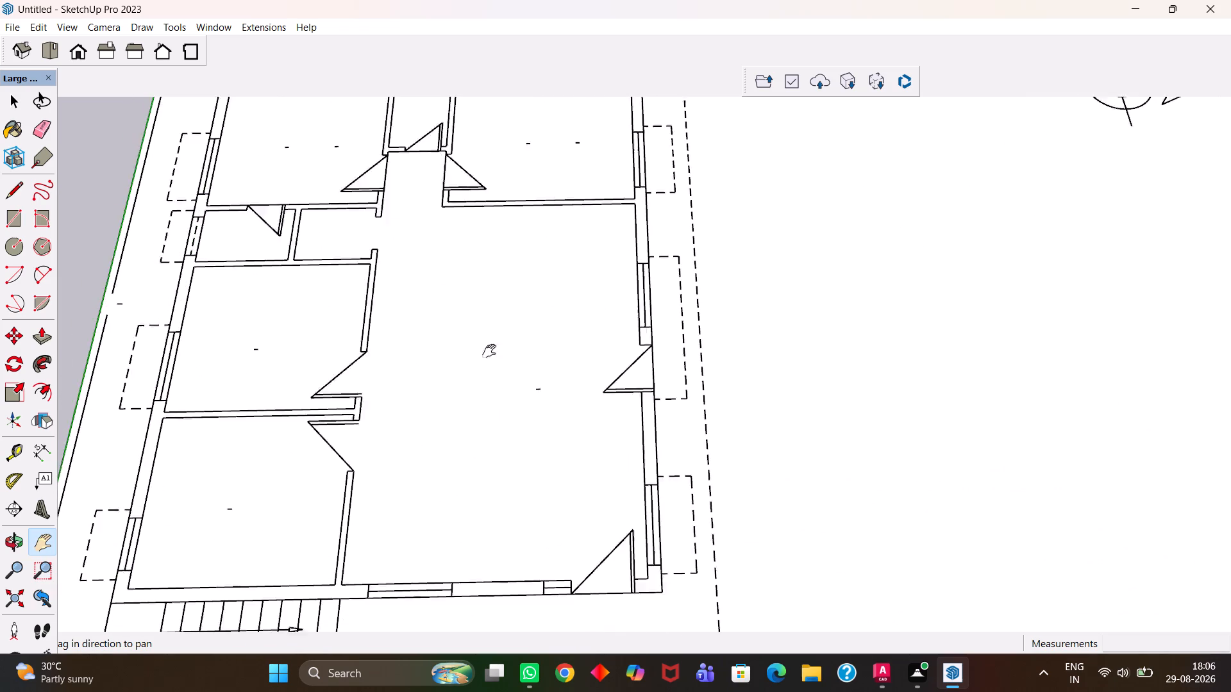
left_click_drag(489, 351, 499, 316)
scroll(494, 368, "down", 5)
scroll(463, 436, "up", 7)
left_click_drag(427, 457, 464, 433)
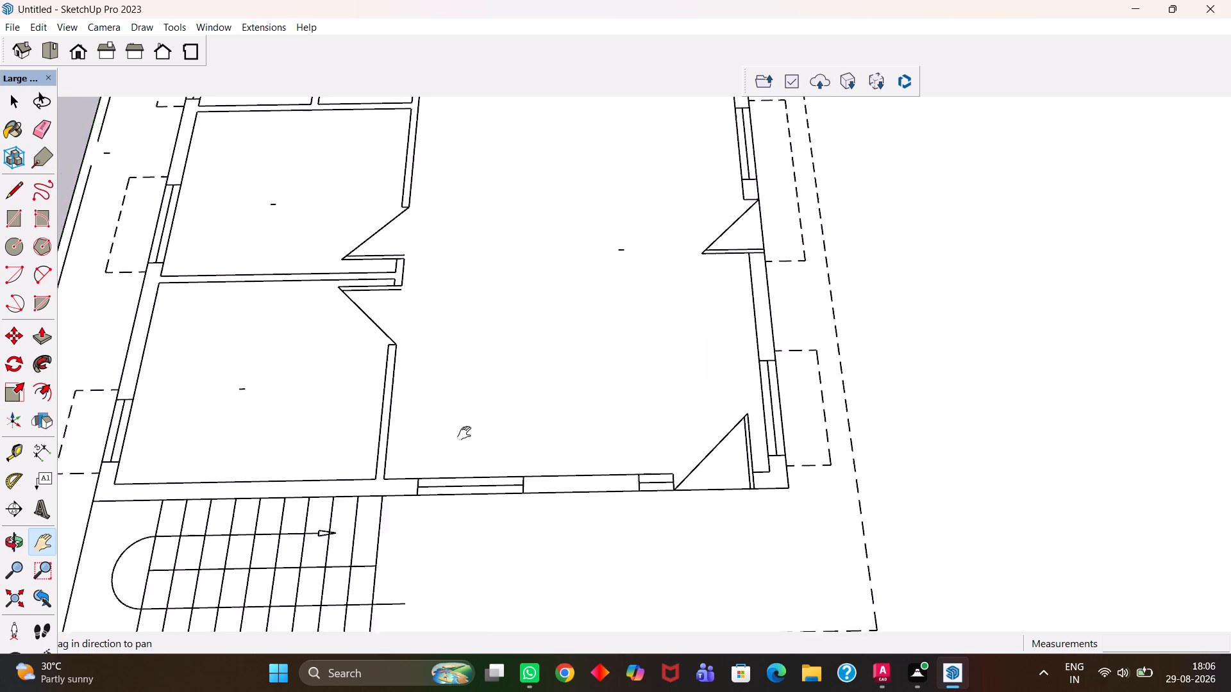
left_click_drag(464, 433, 499, 414)
scroll(548, 459, "up", 4)
middle_click_drag(561, 466, 571, 474)
scroll(567, 471, "up", 1)
key("h")
scroll(683, 450, "down", 6)
left_click_drag(784, 470, 589, 512)
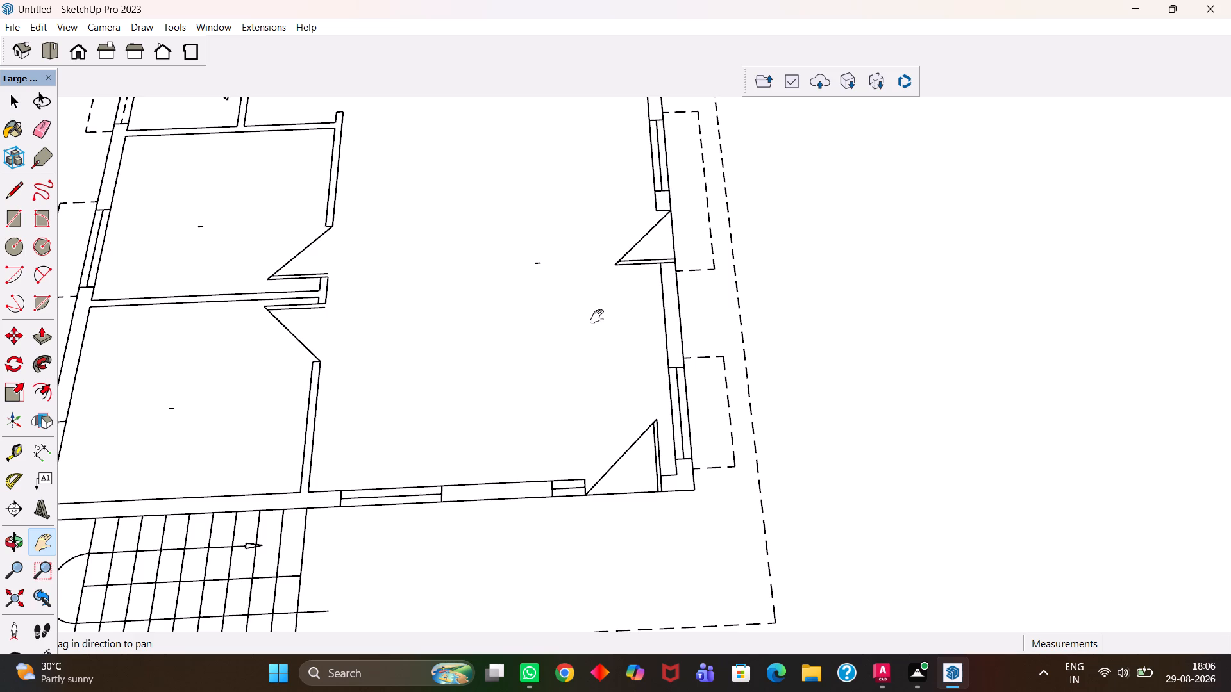
scroll(539, 324, "down", 5)
scroll(539, 324, "up", 1)
scroll(536, 333, "down", 9)
scroll(512, 375, "up", 2)
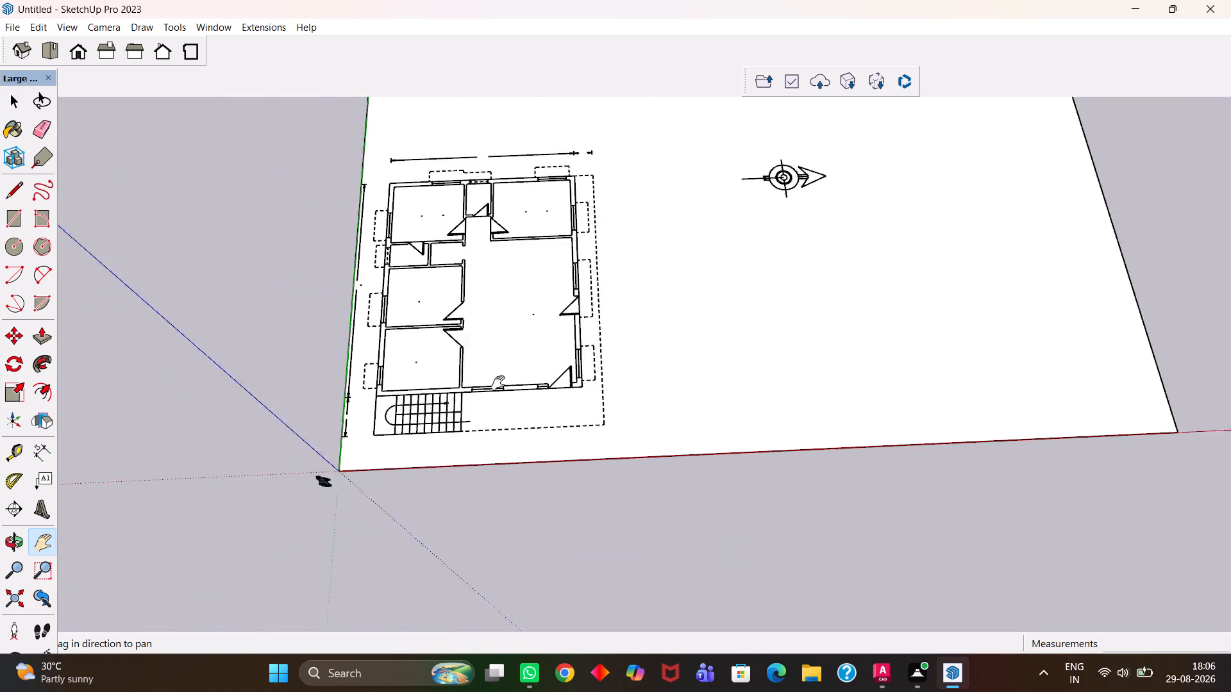
Draw a rectangle about 13' by 9" over the wall beside the staircase, from the room's inner corner to the window opening.
scroll(498, 383, "up", 9)
left_click_drag(339, 409, 608, 381)
scroll(497, 362, "up", 7)
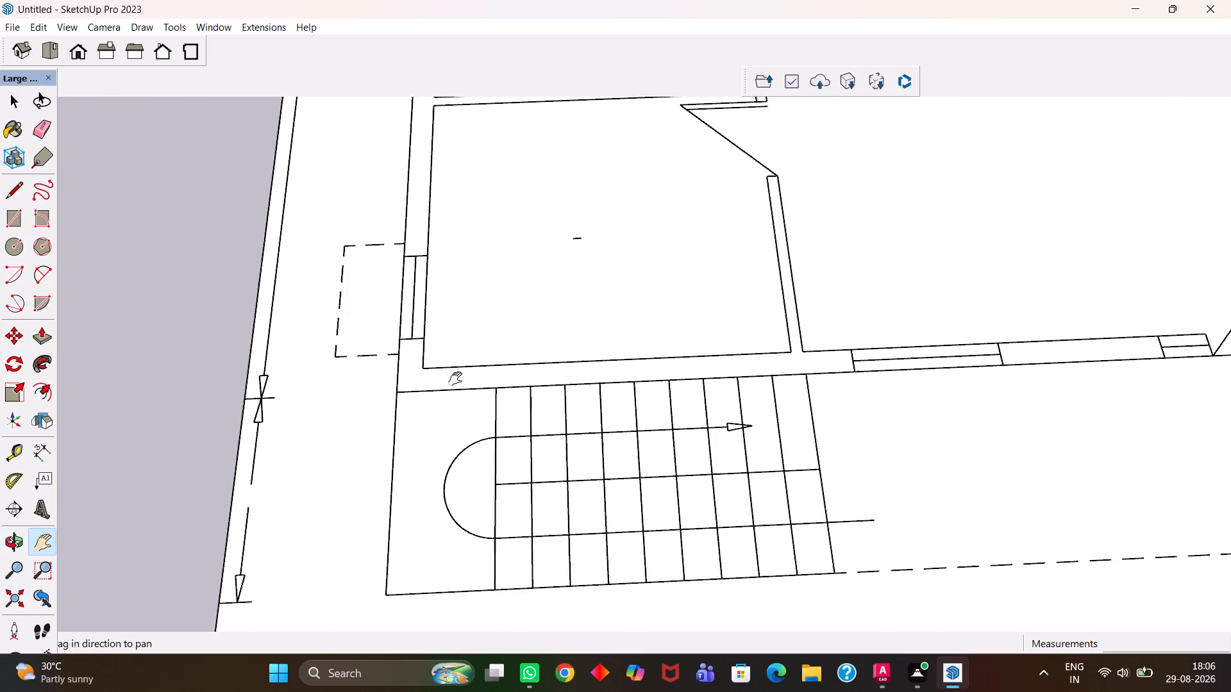
scroll(455, 379, "up", 1)
key("r")
scroll(448, 381, "up", 1)
left_click(412, 364)
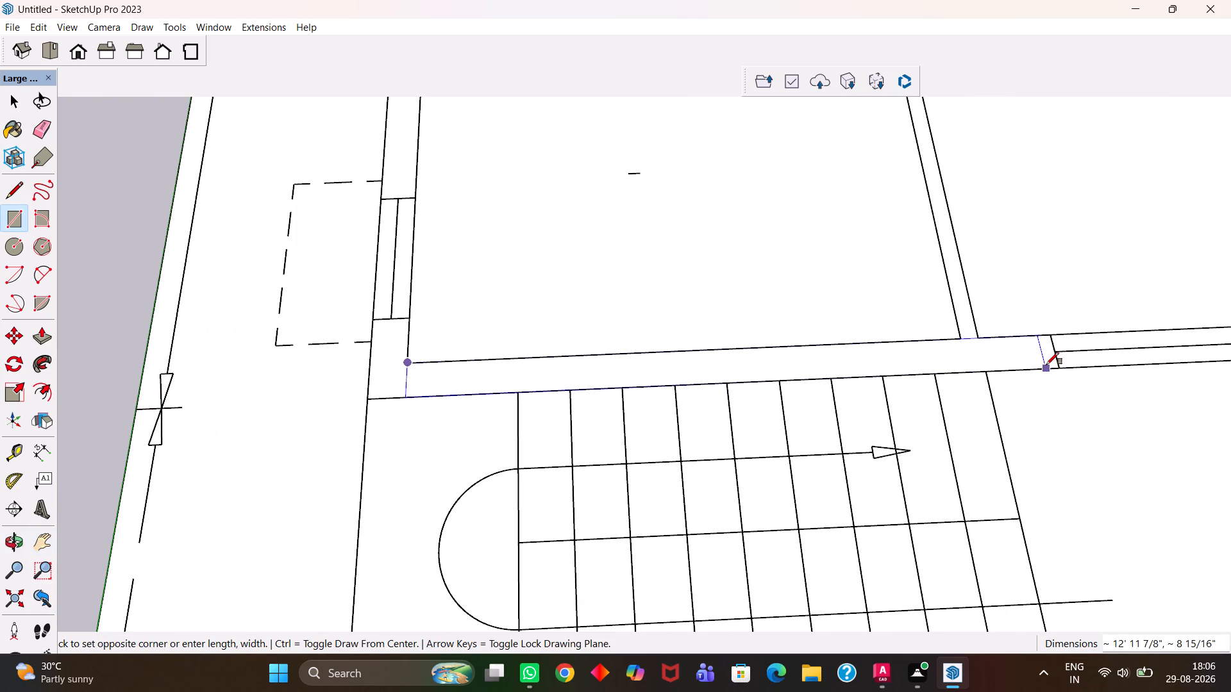
left_click(1057, 367)
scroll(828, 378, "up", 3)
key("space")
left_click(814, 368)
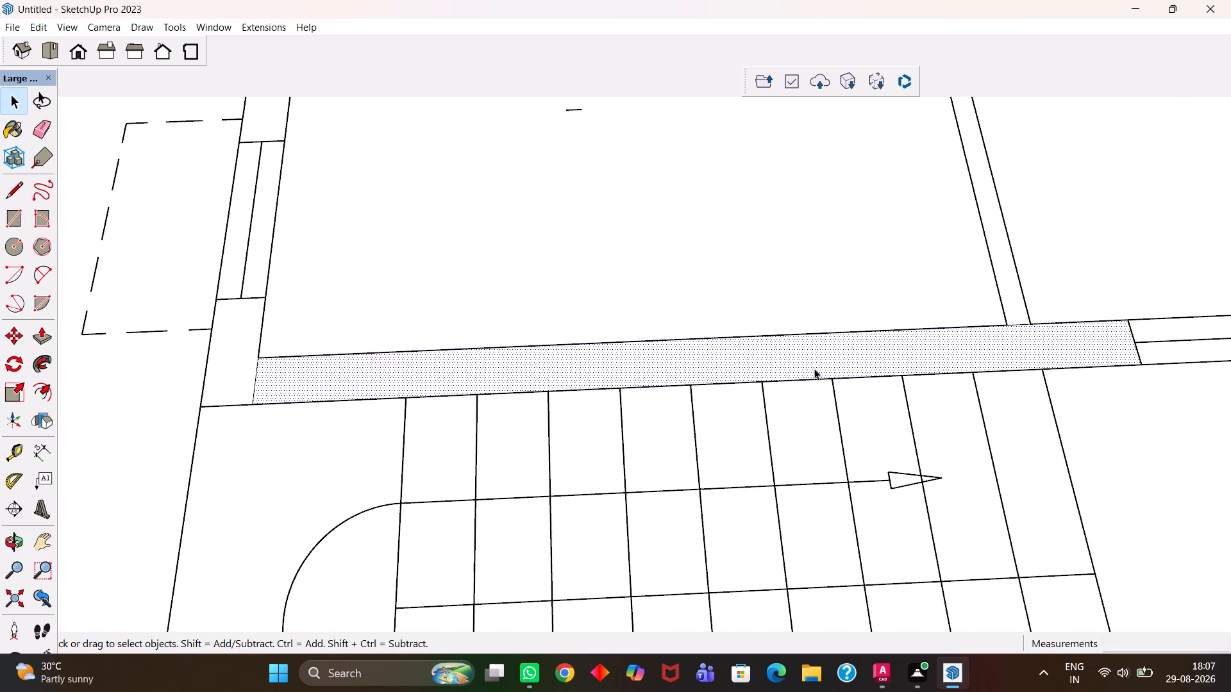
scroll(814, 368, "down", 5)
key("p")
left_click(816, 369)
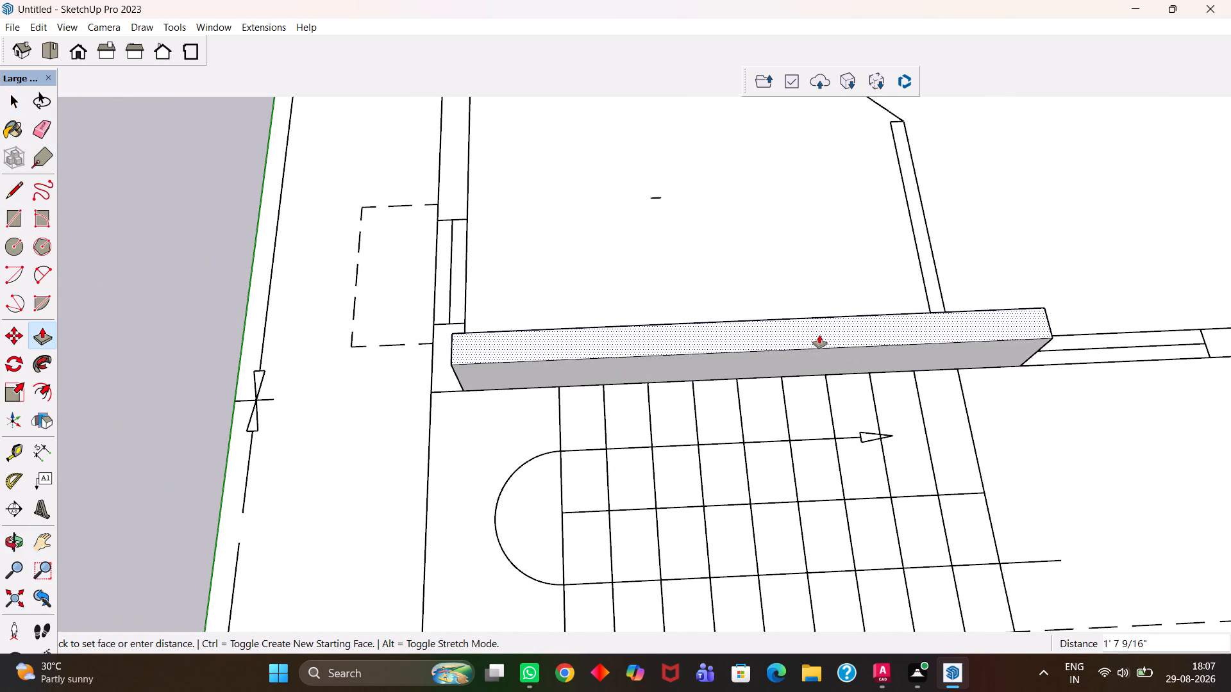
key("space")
Make a group from the wall rectangle's face and its edges.
scroll(821, 344, "up", 2)
double_click(819, 369)
right_click(819, 369)
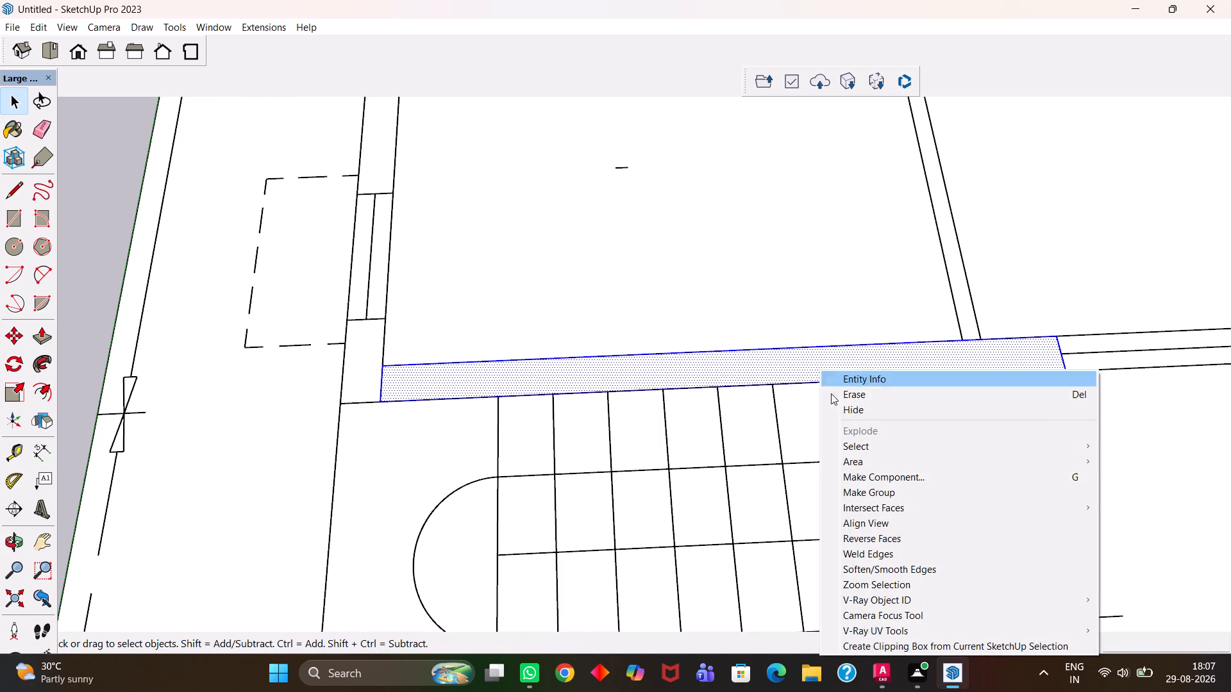
left_click(864, 493)
Open the wall group for editing and extrude its face up 10'.
scroll(796, 393, "up", 4)
double_click(785, 359)
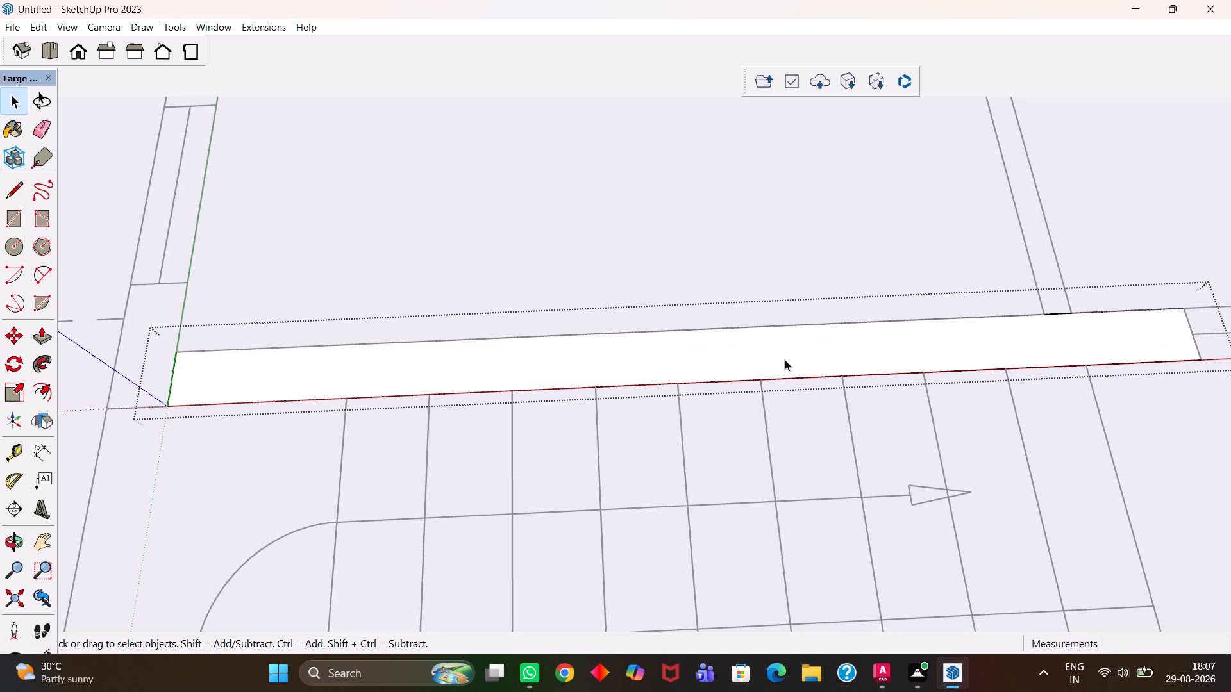
left_click(780, 350)
key("p")
left_click(780, 350)
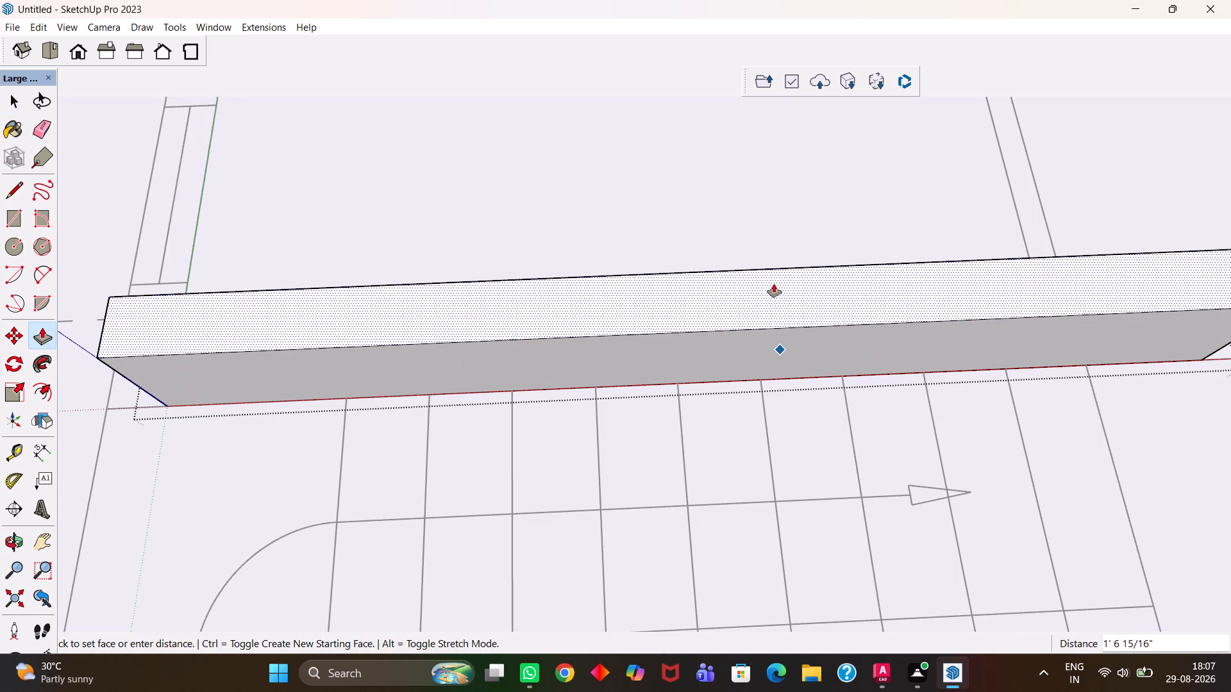
type("10'")
key("Return")
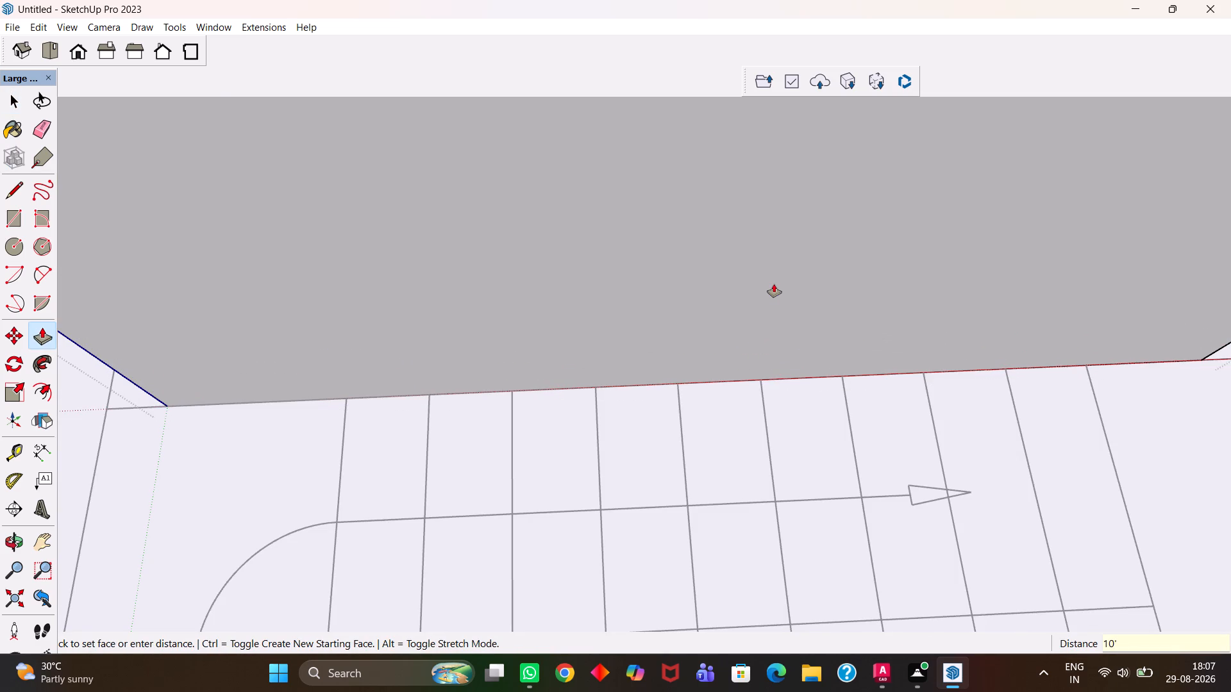
Extend the wall's end face to the building's outer corner on the plan, using Push/Pull with a new starting face.
key("h")
scroll(773, 286, "down", 20)
scroll(773, 286, "down", 2)
scroll(555, 374, "up", 8)
middle_click_drag(533, 370, 605, 357)
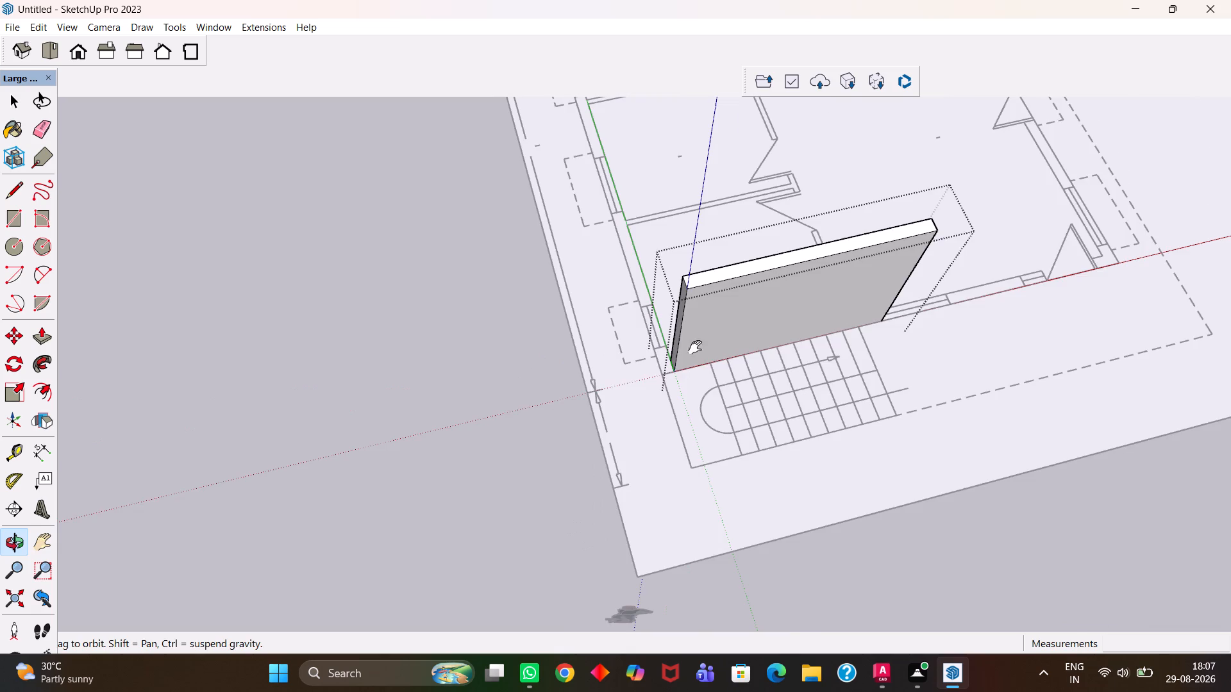
scroll(695, 347, "up", 5)
middle_click_drag(684, 349, 723, 343)
middle_click_drag(673, 375, 798, 343)
scroll(699, 372, "up", 10)
key("h")
left_click_drag(585, 371, 663, 386)
middle_click_drag(677, 402, 691, 393)
scroll(677, 402, "up", 3)
key("space")
left_click(721, 361)
key("p")
left_click(721, 361)
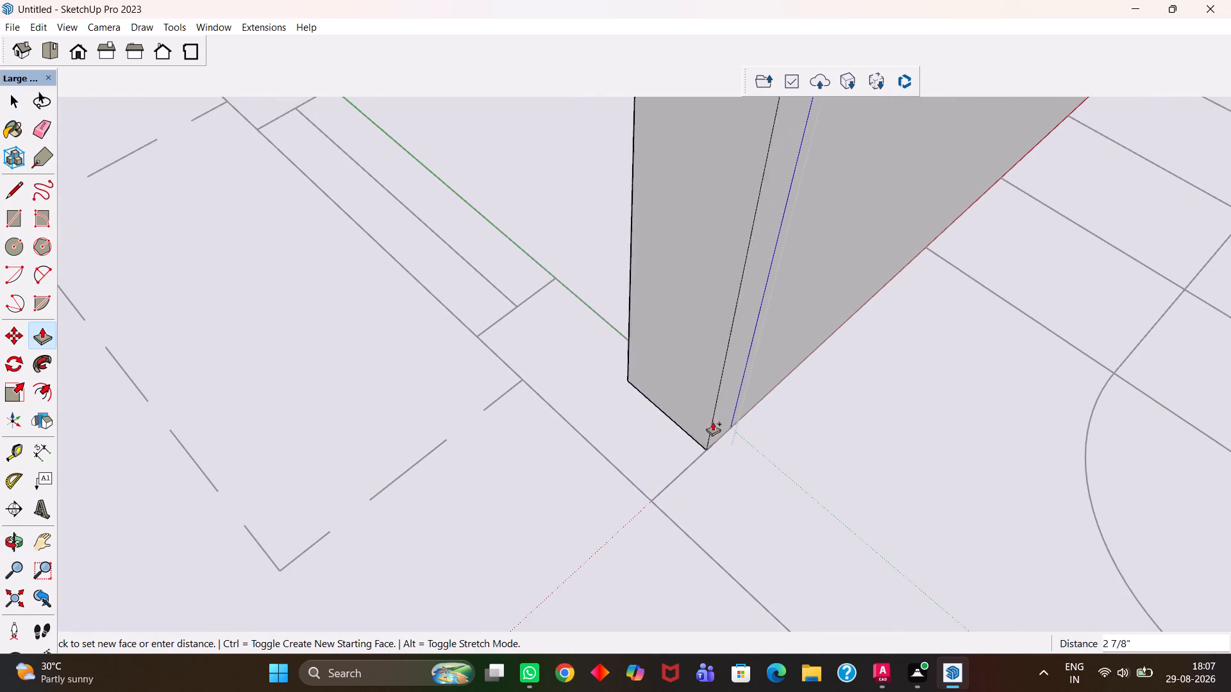
left_click(655, 504)
Push/Pull the inner face of the corner block about 1' 1/4" along the side wall to the window opening's edge.
scroll(652, 493, "down", 6)
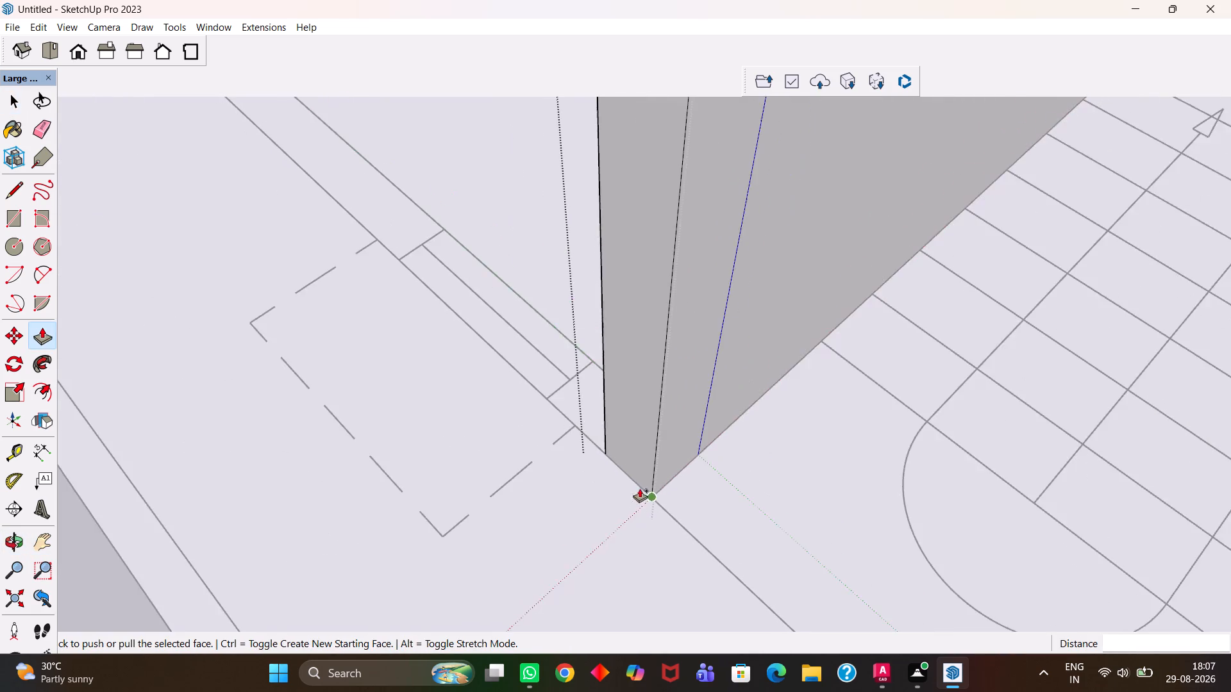
middle_click_drag(541, 461, 910, 470)
scroll(546, 462, "up", 1)
middle_click_drag(658, 452, 816, 459)
key("h")
scroll(816, 459, "up", 4)
middle_click_drag(605, 366, 719, 349)
scroll(619, 371, "up", 1)
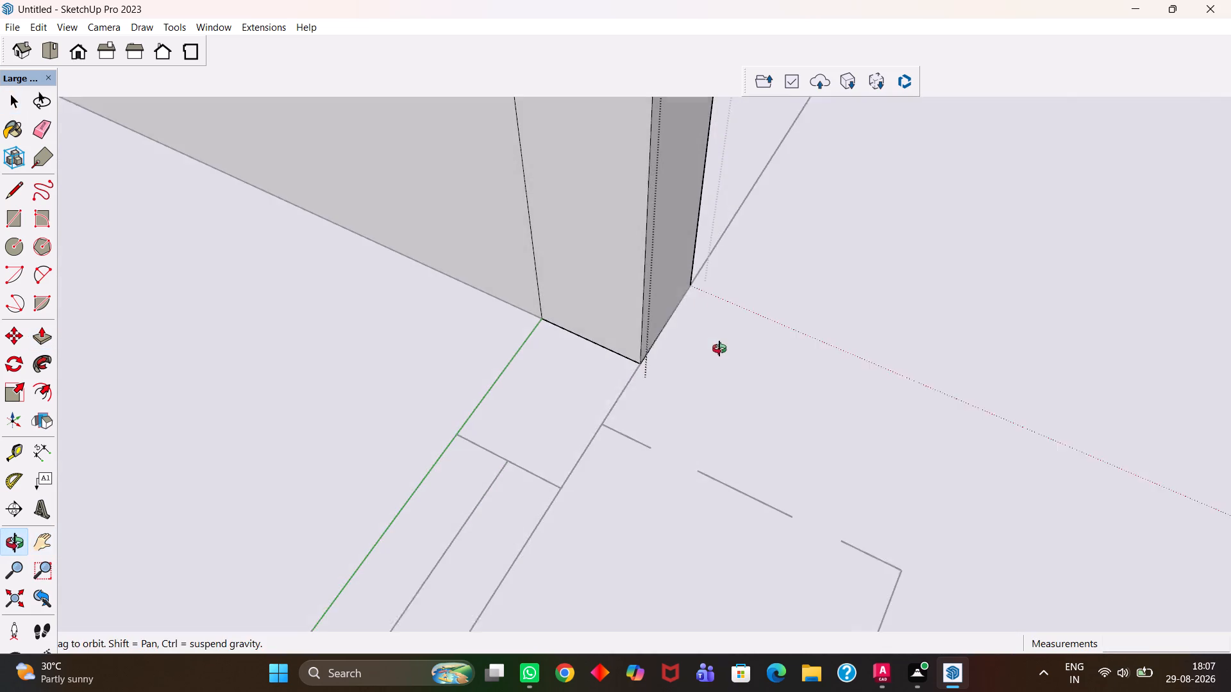
middle_click_drag(719, 349, 723, 347)
left_click_drag(600, 324, 669, 391)
scroll(655, 416, "down", 4)
middle_click_drag(644, 424, 664, 389)
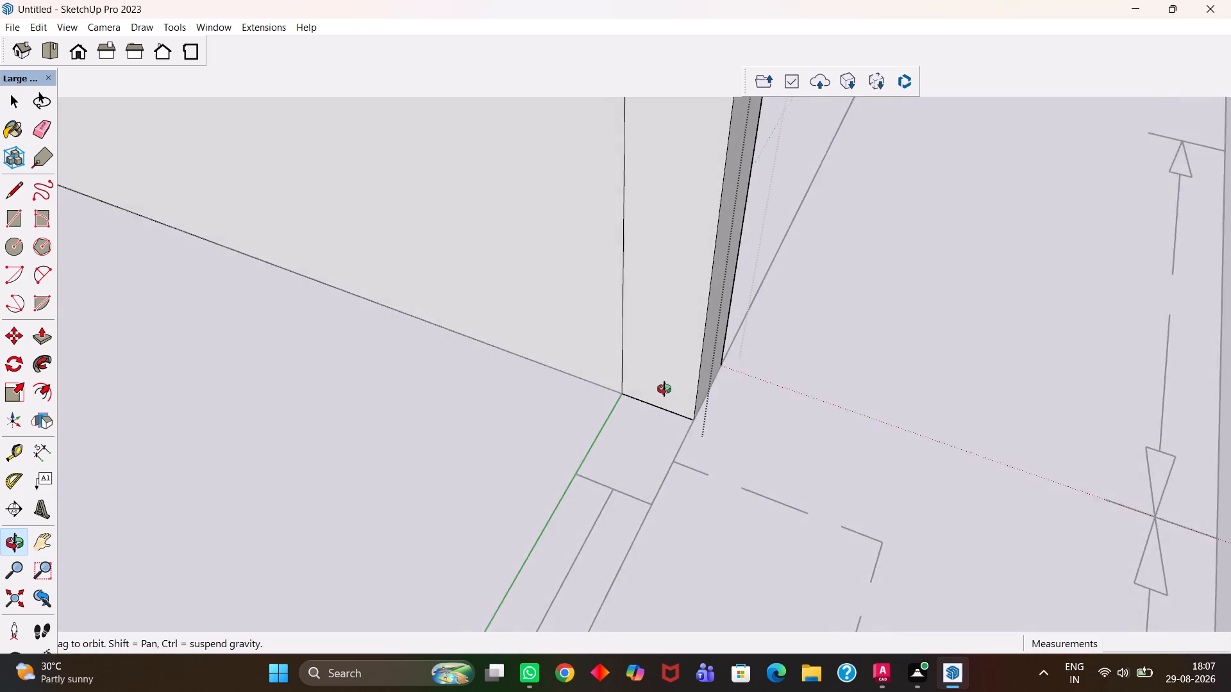
scroll(664, 389, "up", 1)
middle_click_drag(664, 389, 678, 387)
scroll(678, 387, "up", 5)
key("h")
left_click_drag(669, 399, 673, 358)
middle_click_drag(682, 392, 651, 407)
key("space")
scroll(653, 365, "up", 1)
left_click(680, 333)
scroll(680, 333, "down", 3)
key("p")
left_click(686, 339)
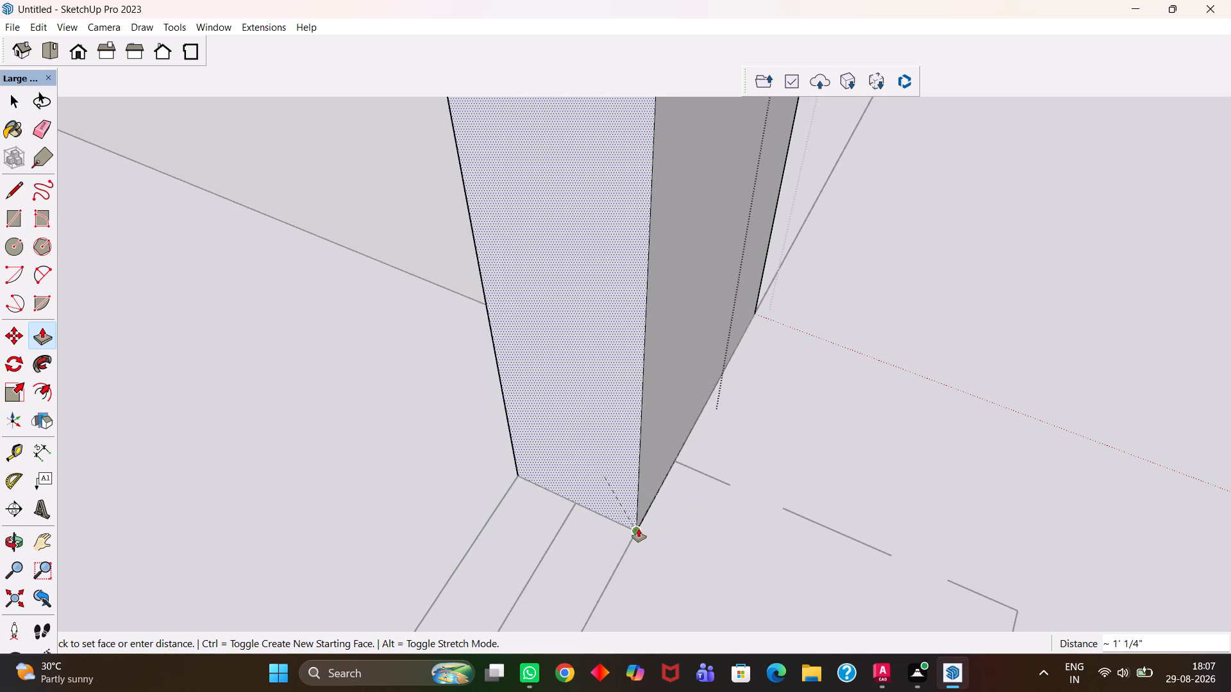
left_click(639, 529)
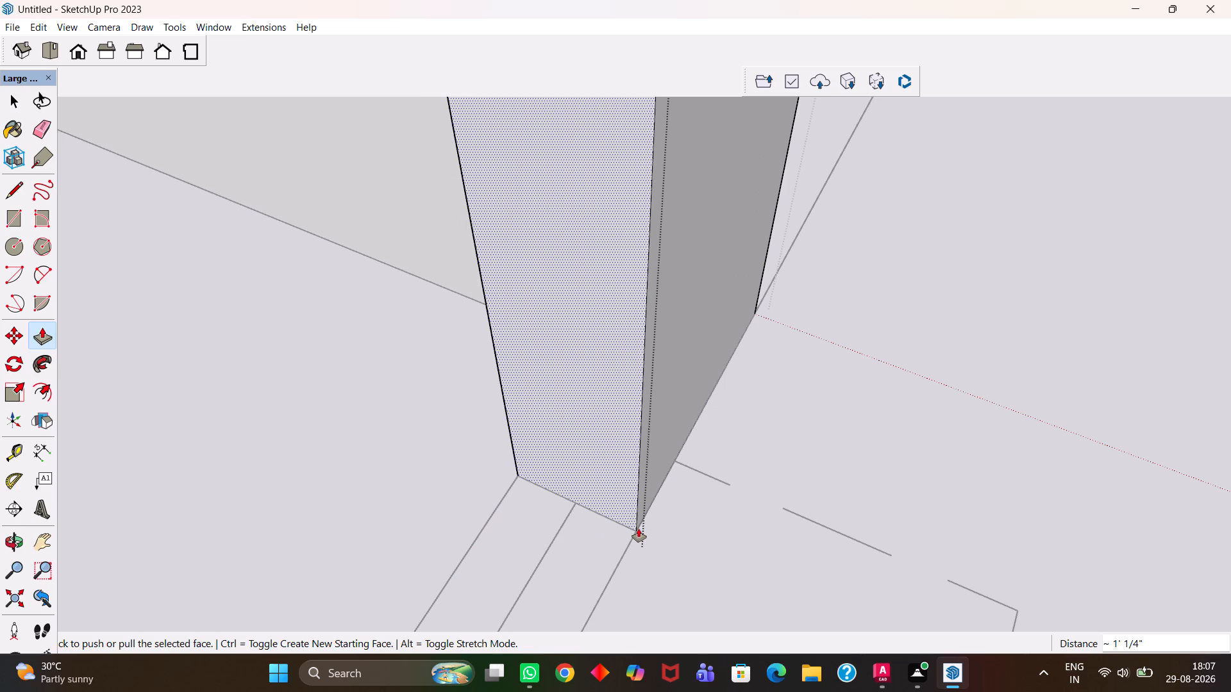
Add guide lines on the stair-side wall's end face at the window opening, along its base edge and 3' above it.
scroll(579, 498, "down", 4)
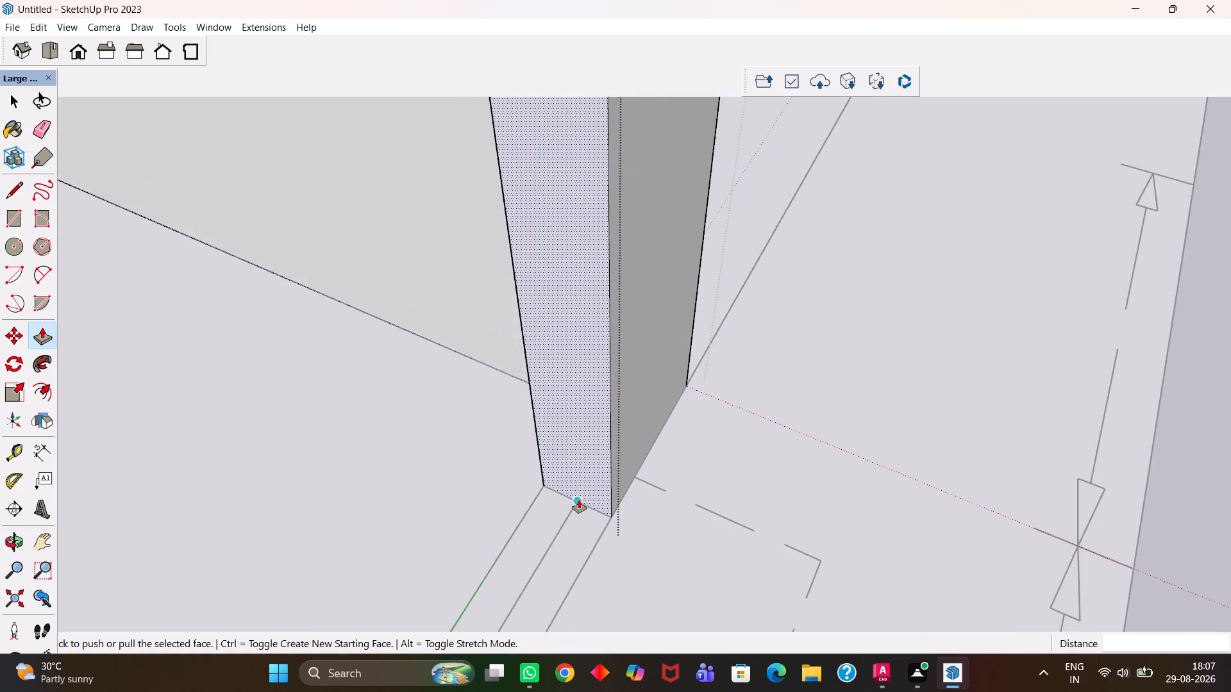
scroll(579, 500, "down", 17)
scroll(578, 514, "up", 4)
middle_click_drag(571, 515, 615, 523)
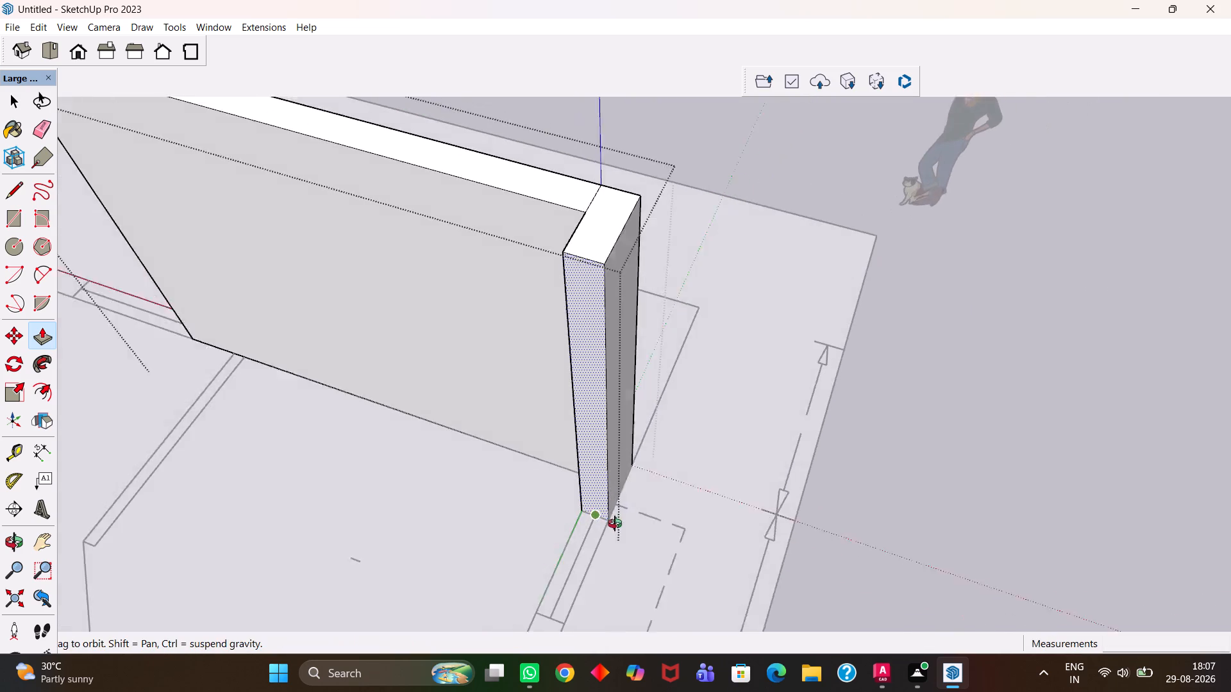
middle_click_drag(615, 523, 625, 523)
scroll(624, 523, "up", 3)
key("h")
scroll(626, 523, "down", 10)
middle_click_drag(501, 463, 651, 513)
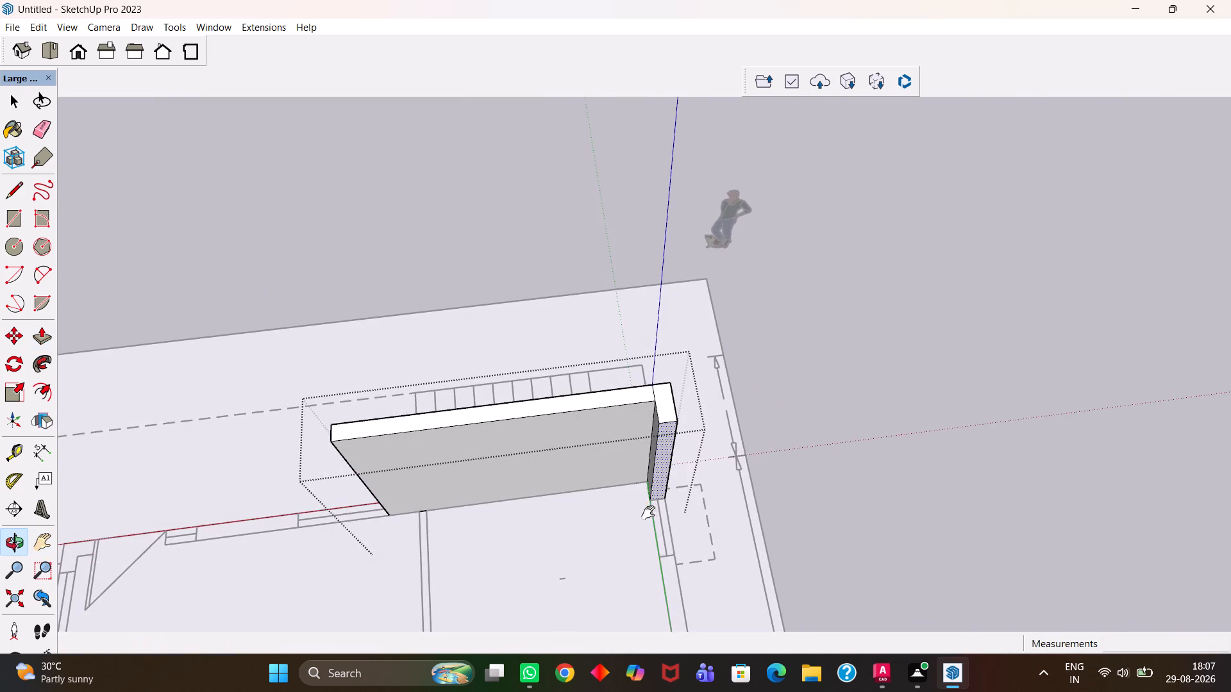
left_click_drag(431, 490, 757, 457)
scroll(662, 450, "up", 11)
scroll(678, 490, "down", 8)
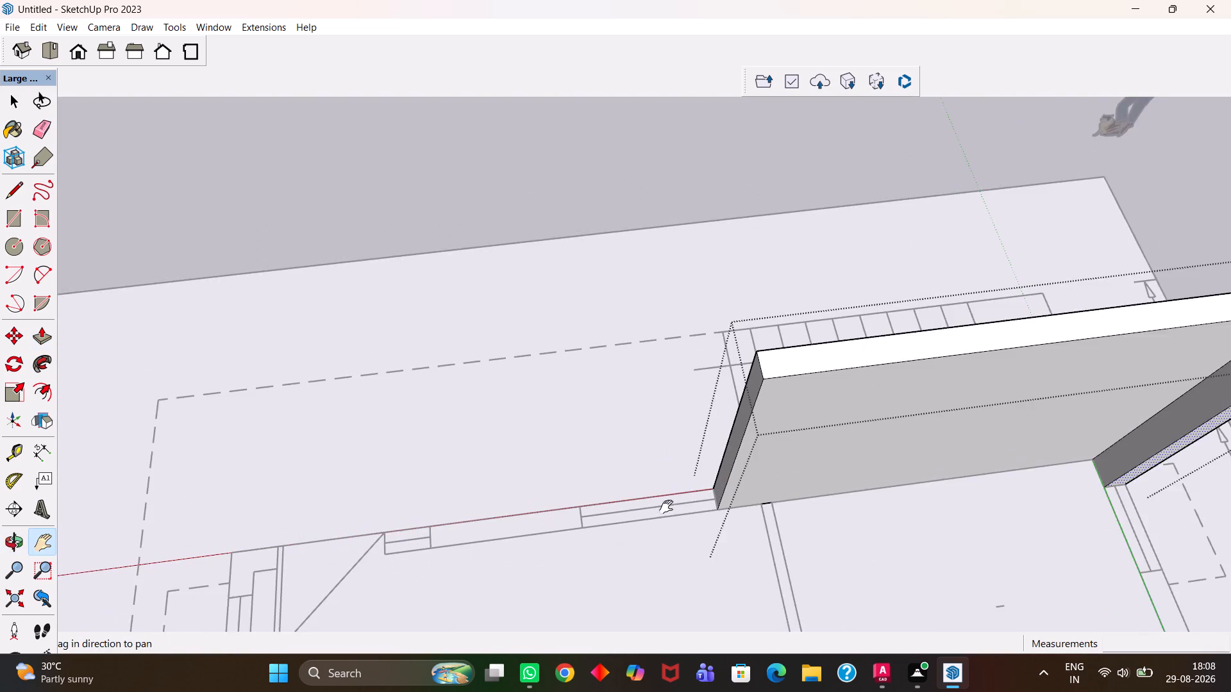
middle_click_drag(666, 507, 867, 459)
scroll(666, 507, "up", 2)
left_click_drag(821, 376, 738, 568)
middle_click_drag(673, 572, 707, 527)
scroll(707, 527, "up", 4)
scroll(707, 527, "down", 5)
left_click_drag(739, 562, 697, 488)
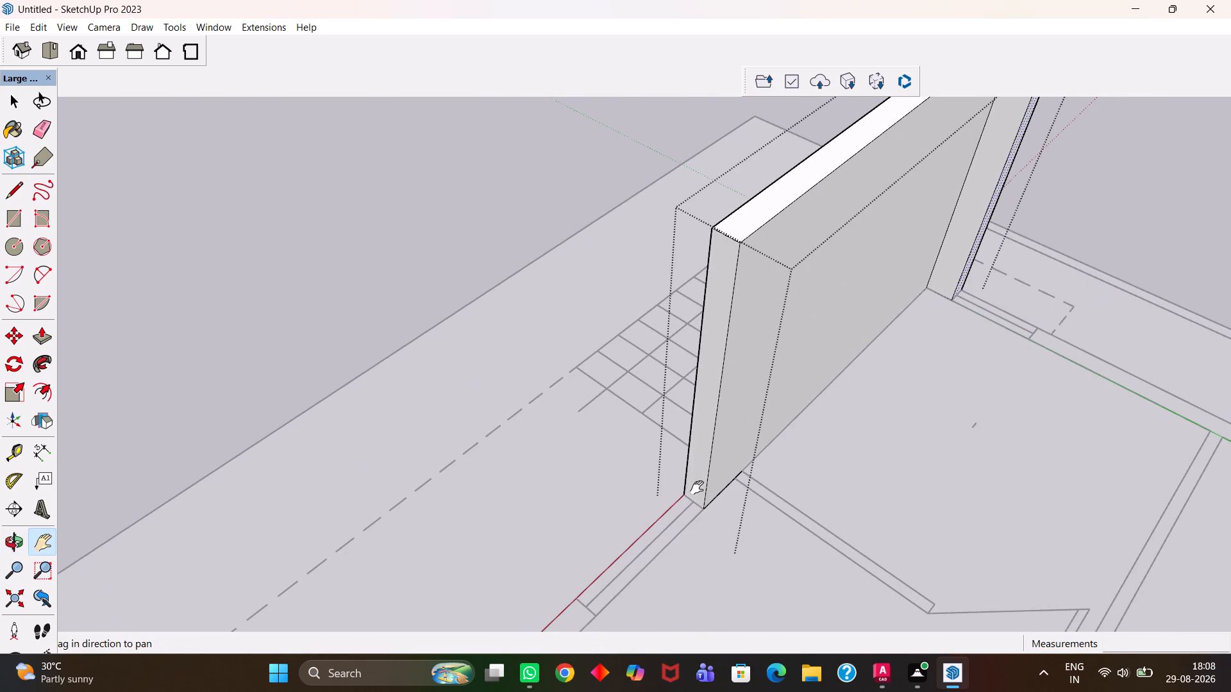
scroll(690, 502, "up", 8)
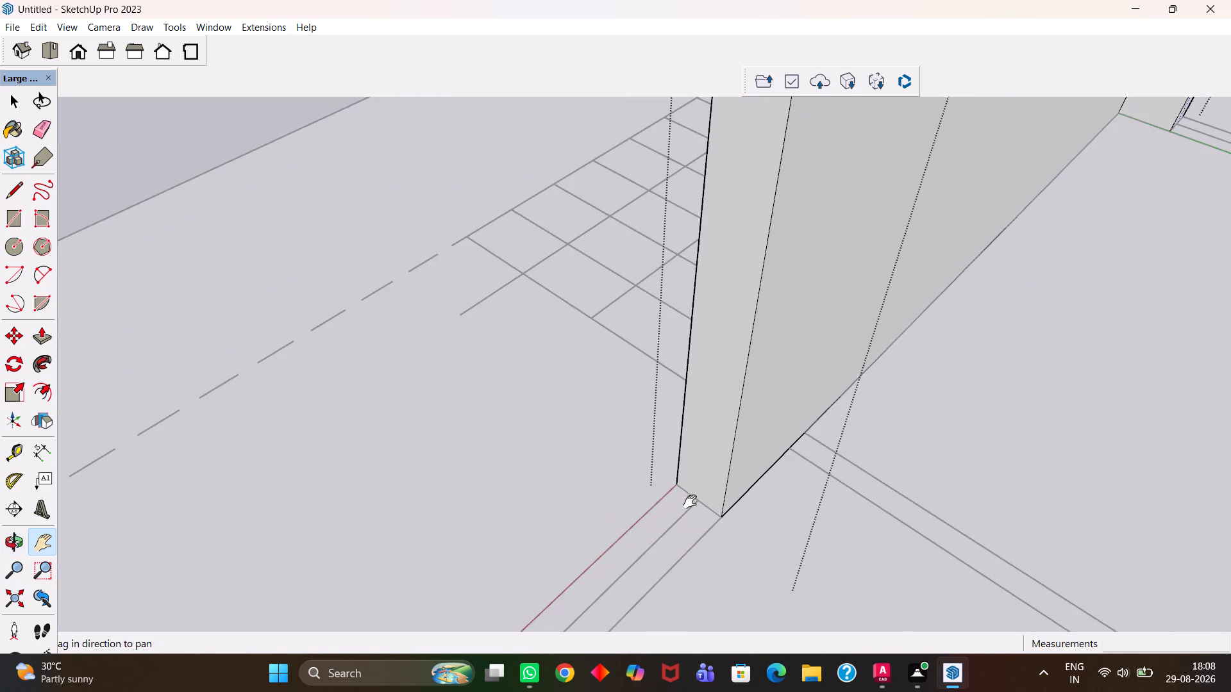
key("t")
double_click(689, 495)
left_click(689, 490)
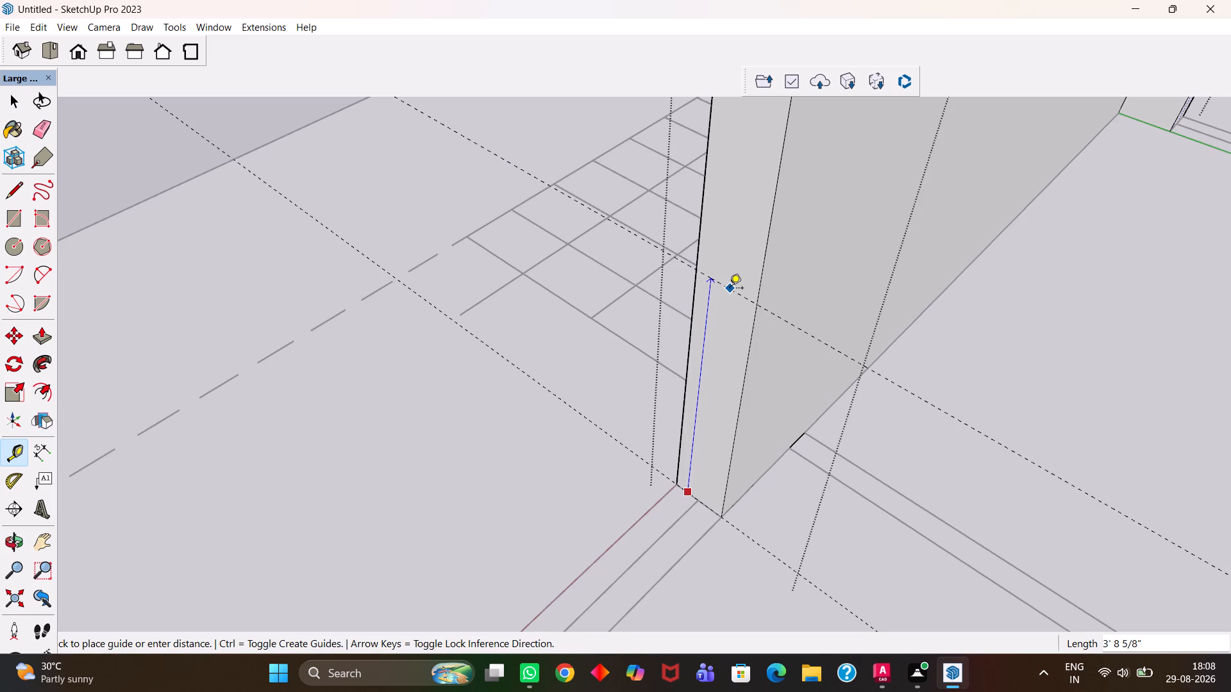
scroll(701, 413, "down", 4)
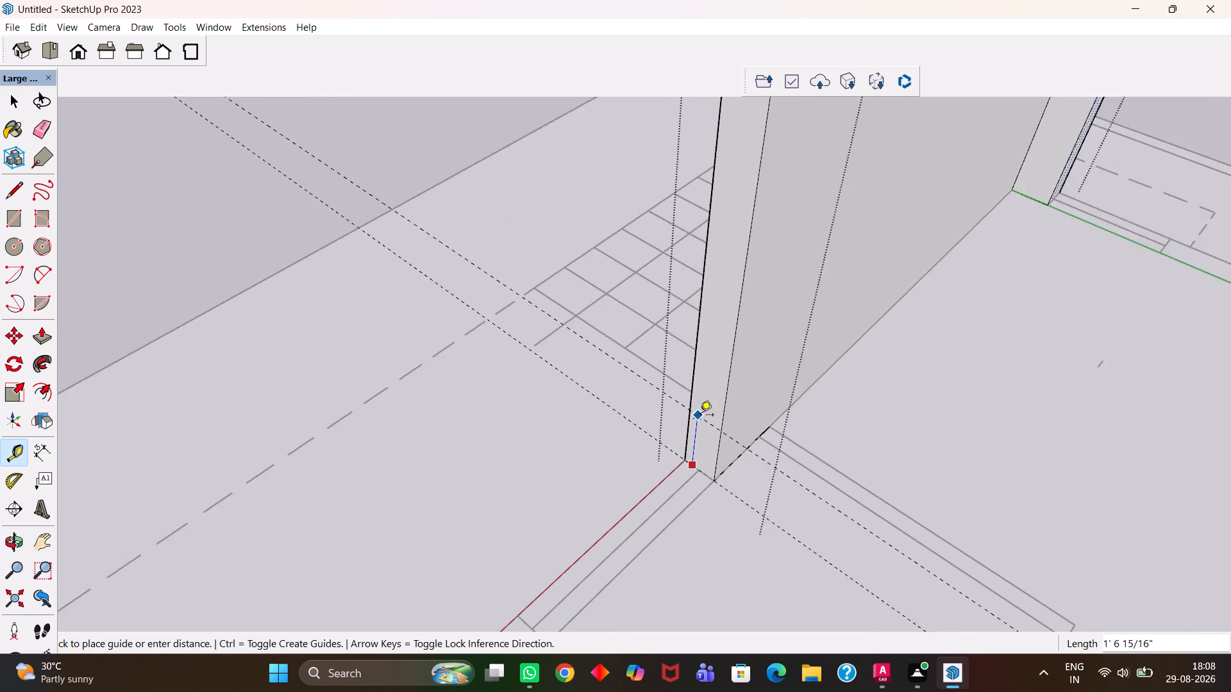
scroll(700, 416, "down", 5)
scroll(704, 356, "up", 3)
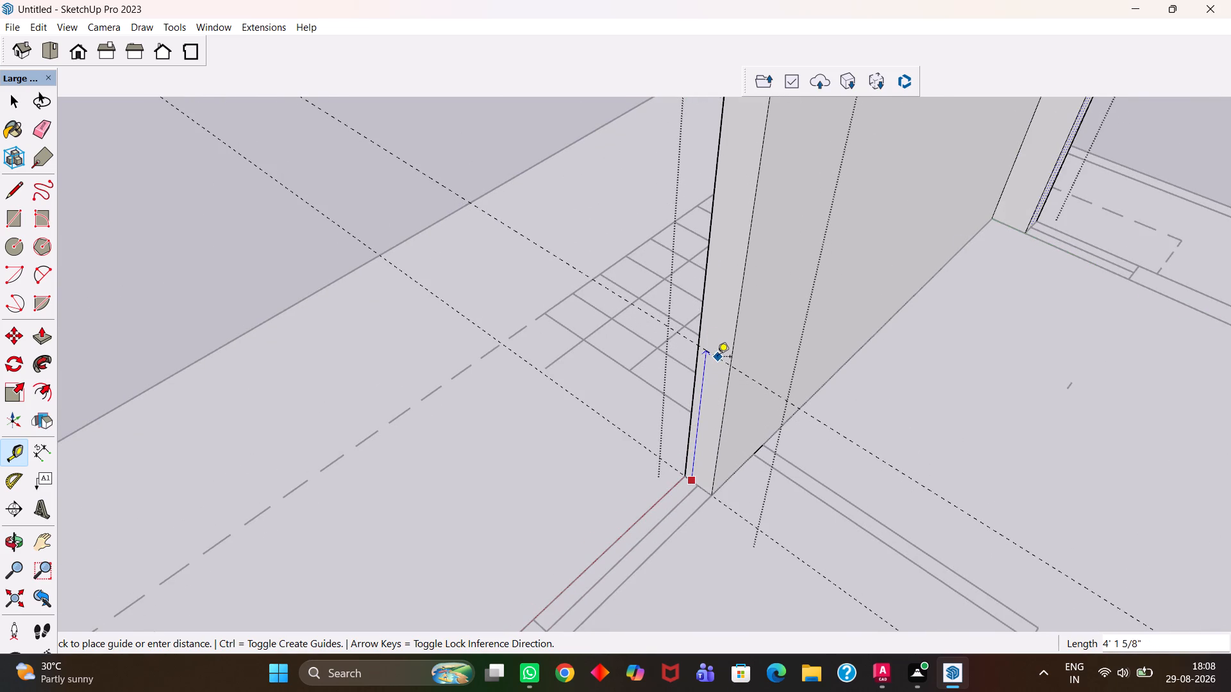
type("3'")
key("Return")
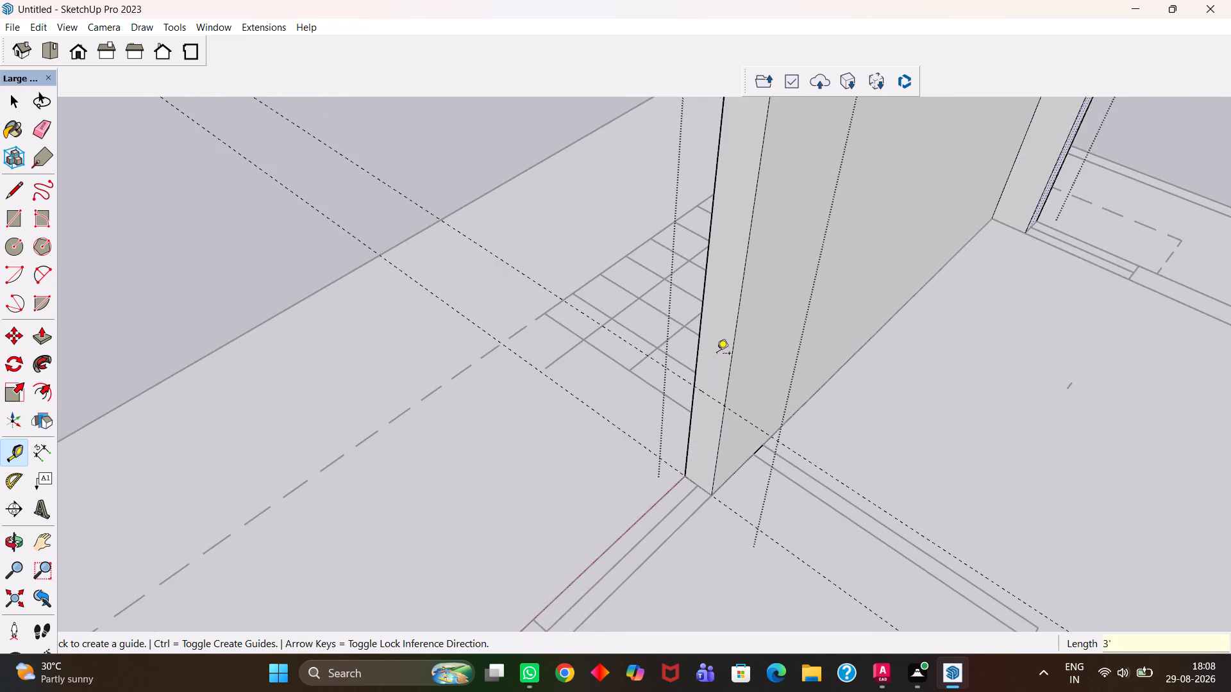
Add a guide line 4' below the top edge of the stair-side wall's end face.
scroll(717, 349, "down", 4)
key("h")
left_click_drag(719, 316, 692, 418)
scroll(685, 390, "up", 1)
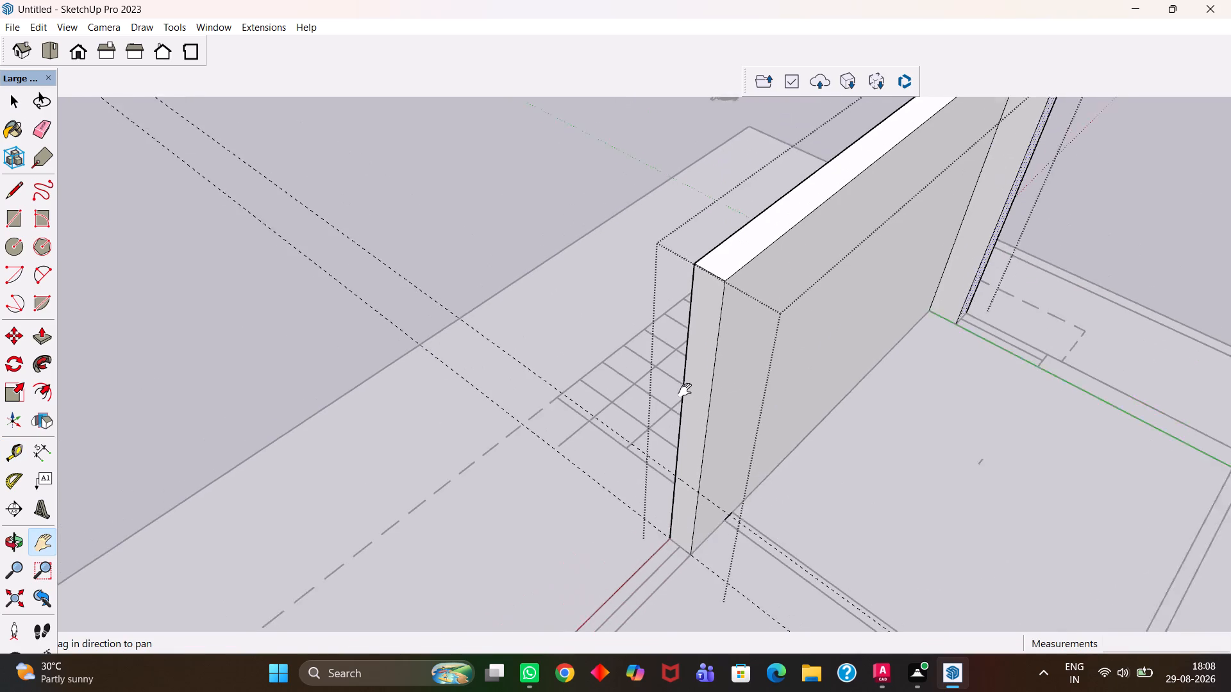
scroll(685, 390, "up", 2)
key("t")
left_click(714, 236)
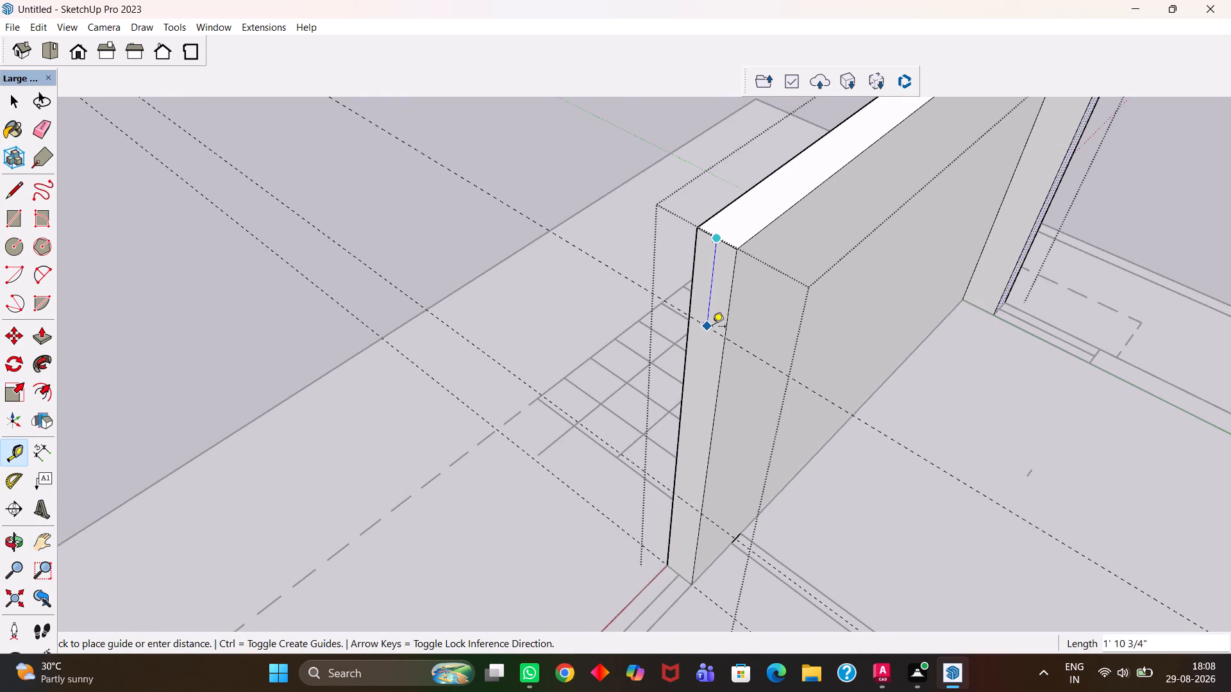
type("4'")
key("Return")
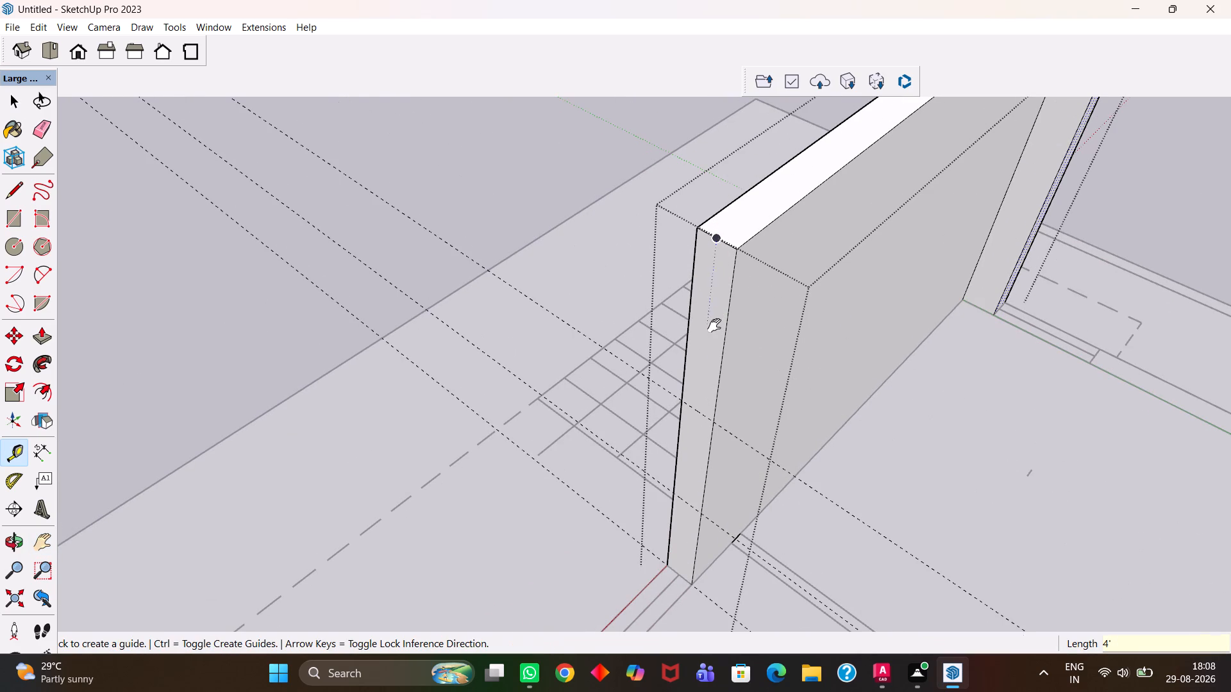
Draw a rectangle across the full thickness of the wall's end face, between the upper and lower window guides.
key("h")
scroll(710, 453, "up", 8)
left_click_drag(669, 467, 703, 388)
middle_click(710, 418)
scroll(714, 420, "up", 1)
key("space")
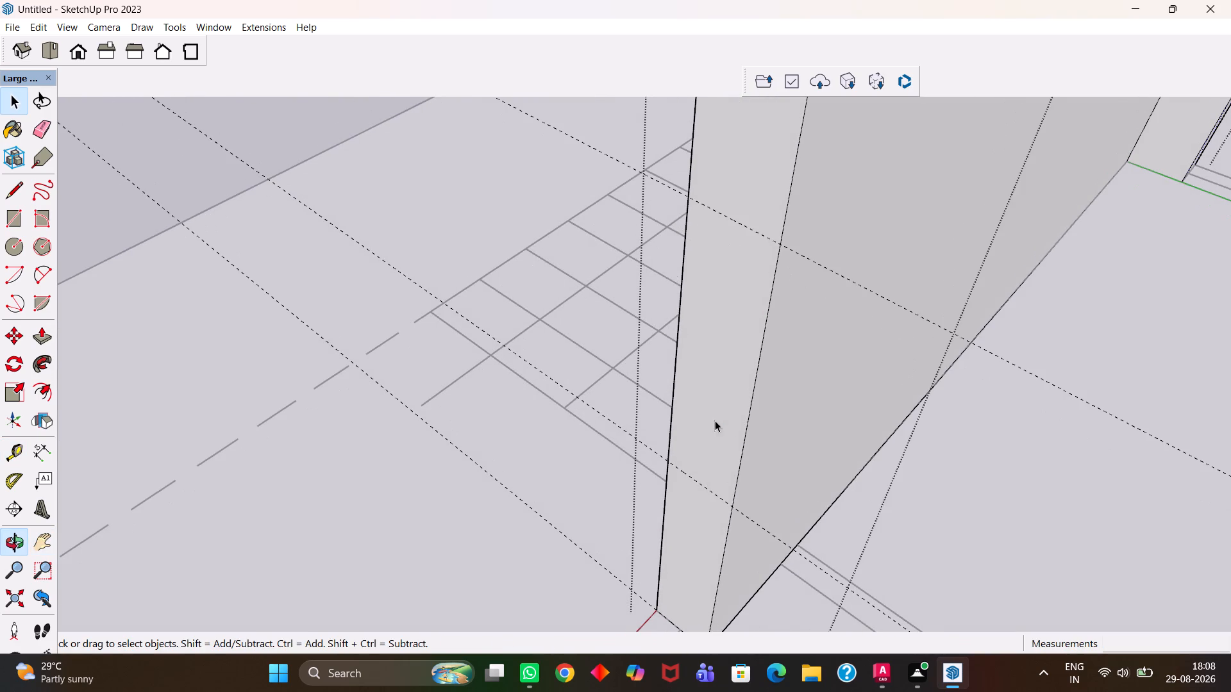
left_click(721, 403)
left_click(721, 403)
left_click(719, 401)
key("r")
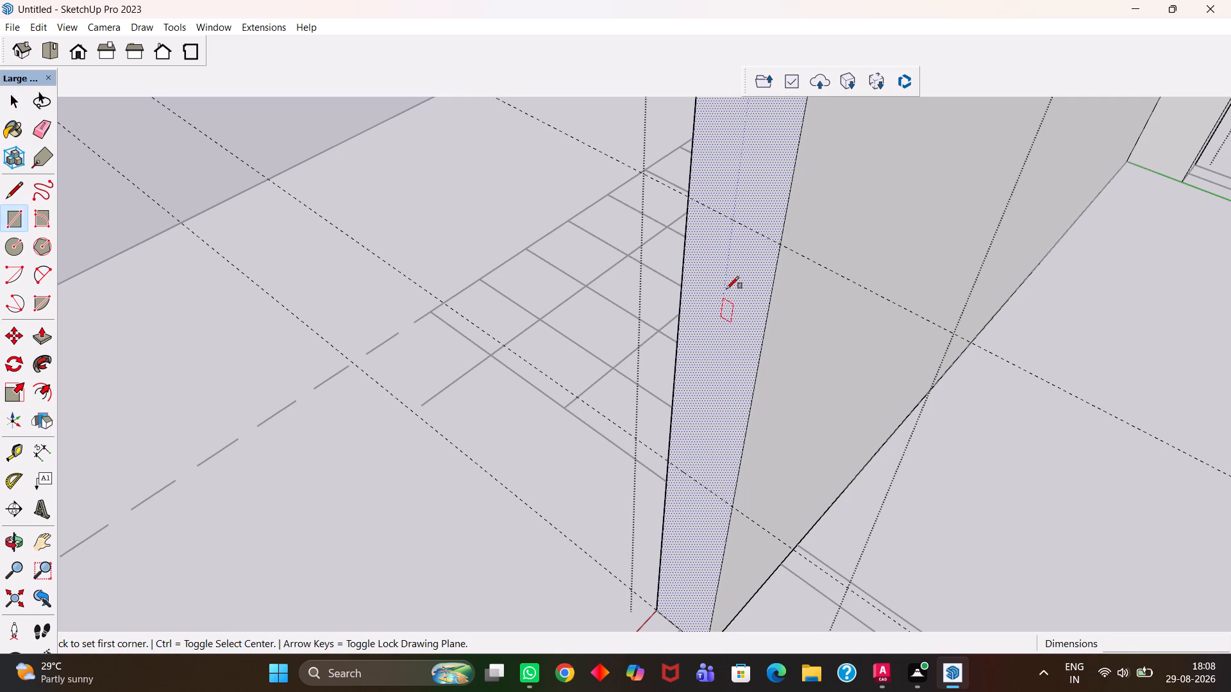
left_click(688, 196)
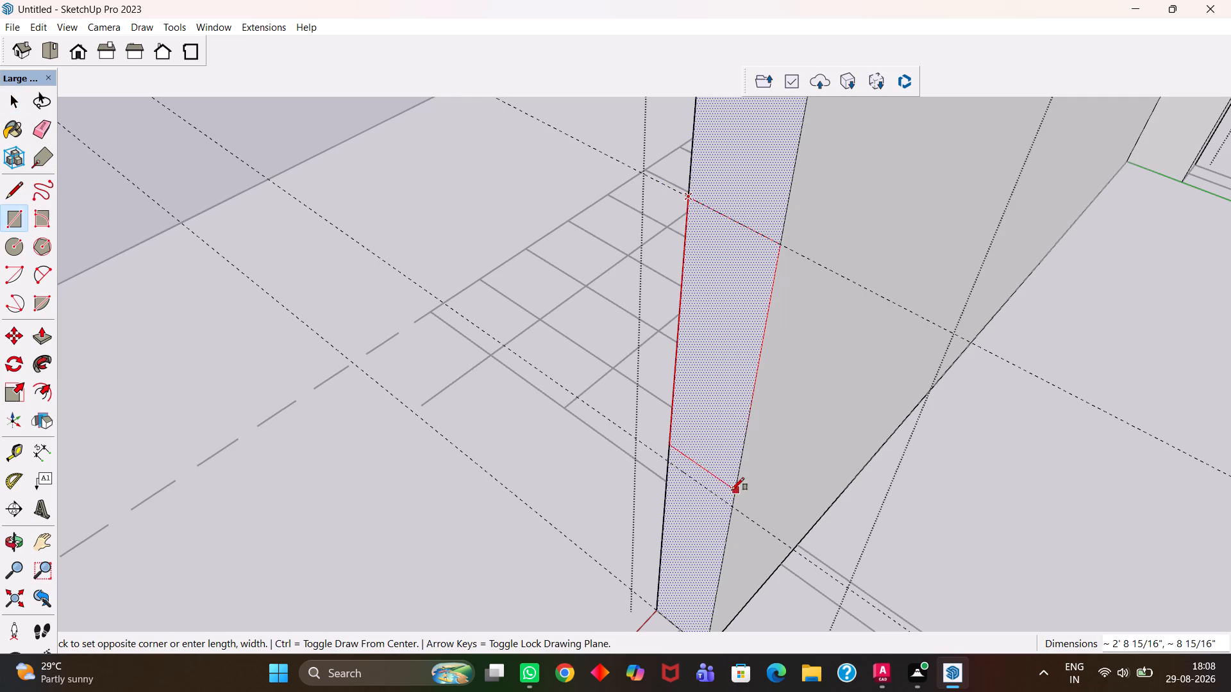
left_click(732, 504)
Push/Pull the end face below the window rectangle about 4' 9 7/8" along the plan to form the sill wall.
key("h")
scroll(732, 504, "down", 6)
left_click_drag(729, 517, 767, 401)
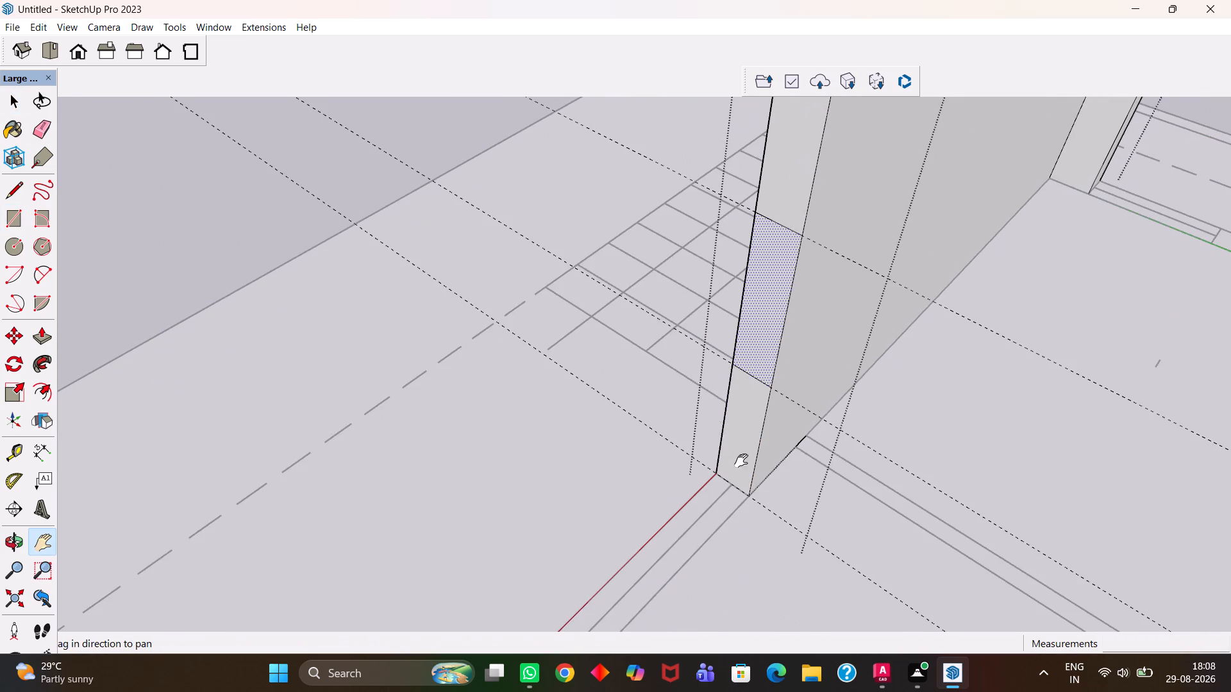
scroll(739, 461, "up", 1)
scroll(739, 461, "down", 10)
key("h")
middle_click_drag(751, 495, 672, 479)
scroll(667, 477, "up", 5)
key("space")
left_click(707, 463)
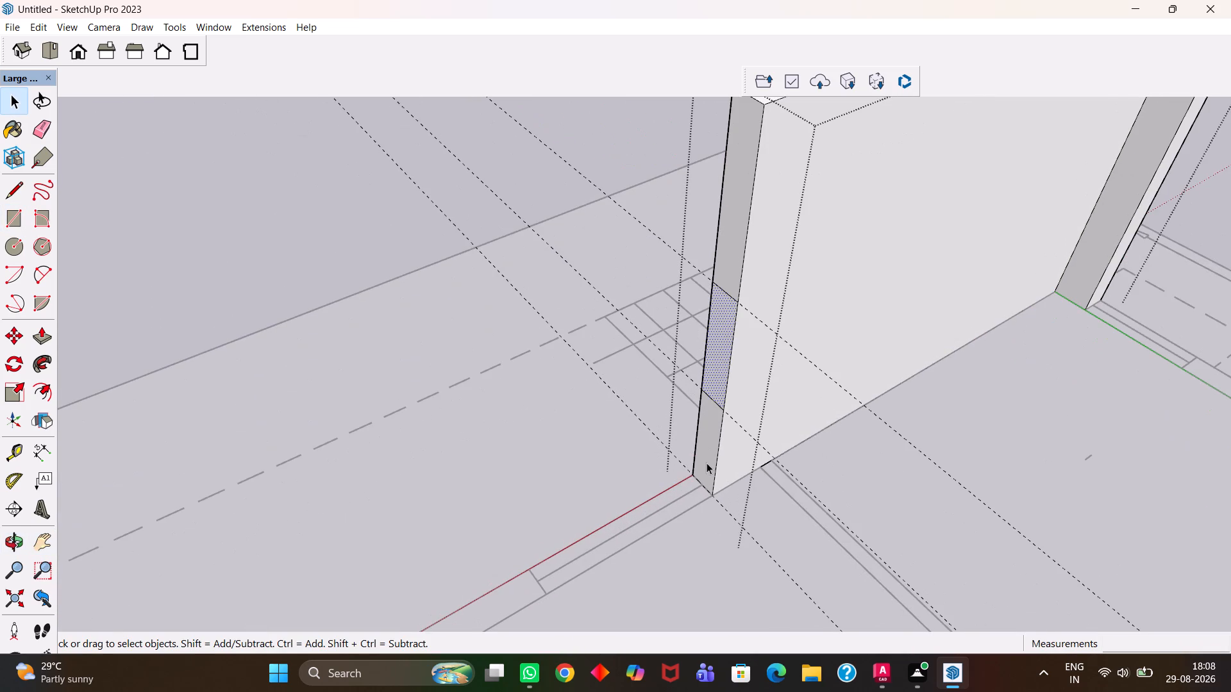
key("p")
left_click(707, 463)
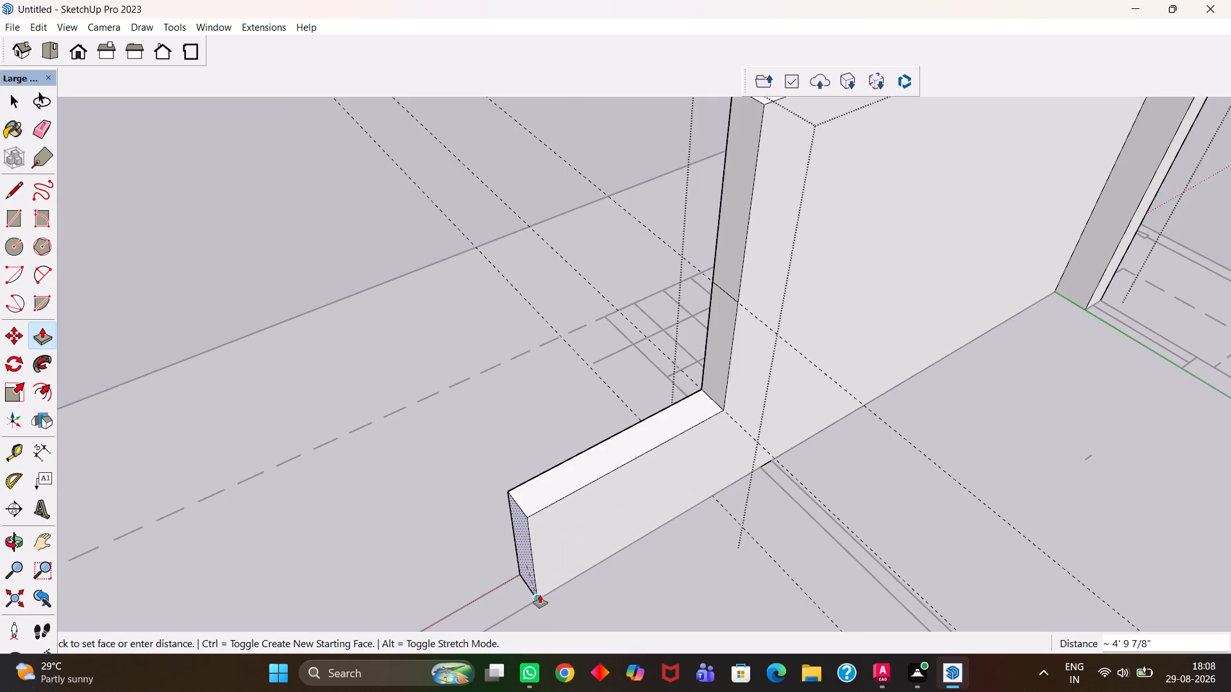
left_click(540, 595)
Push/Pull the end face above the window rectangle about 4' 9 7/8", flush with the sill wall's end.
scroll(548, 591, "down", 5)
key("space")
left_click(662, 380)
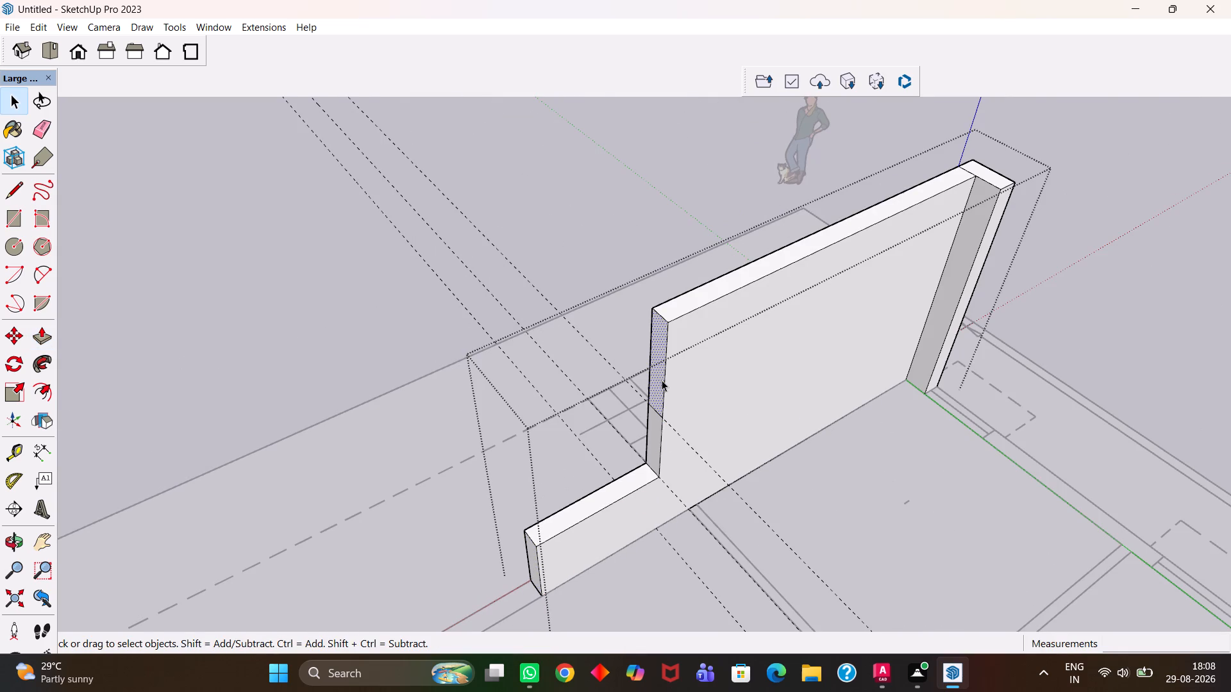
key("p")
left_click(662, 380)
left_click(533, 552)
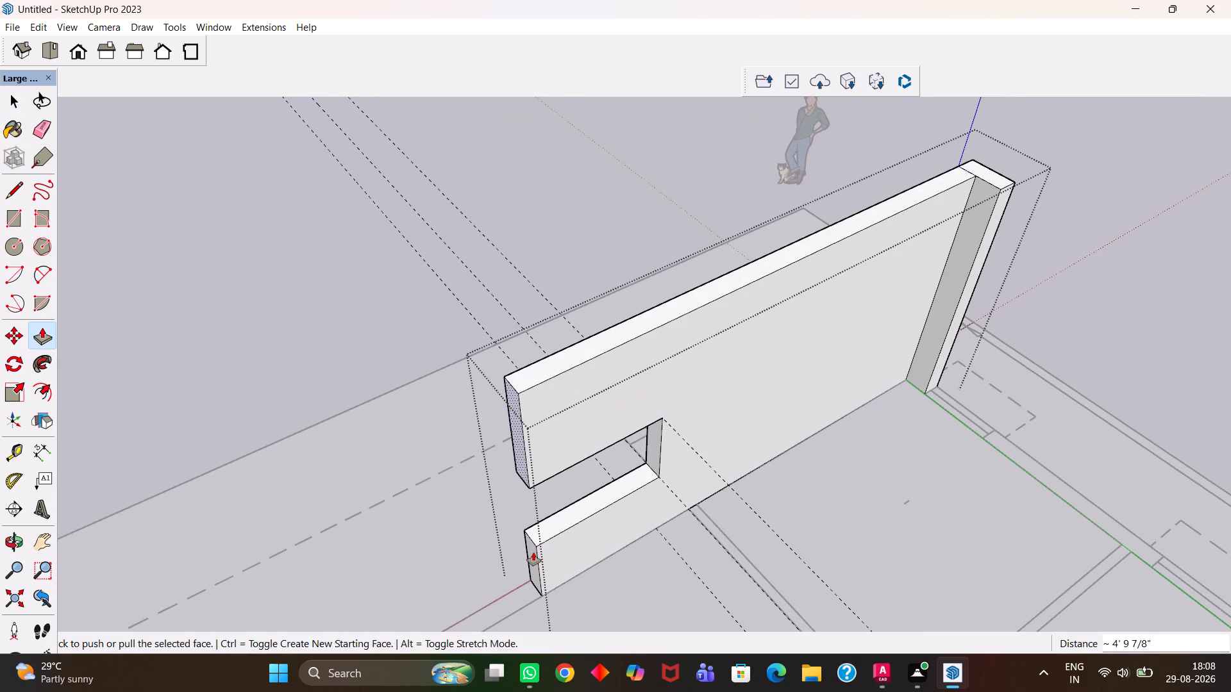
Push/Pull the sill wall's end face as a new section along the plan, up to the edge of the next opening.
key("h")
scroll(533, 552, "down", 6)
middle_click_drag(551, 541, 489, 554)
scroll(489, 554, "up", 3)
key("h")
left_click_drag(470, 564, 633, 457)
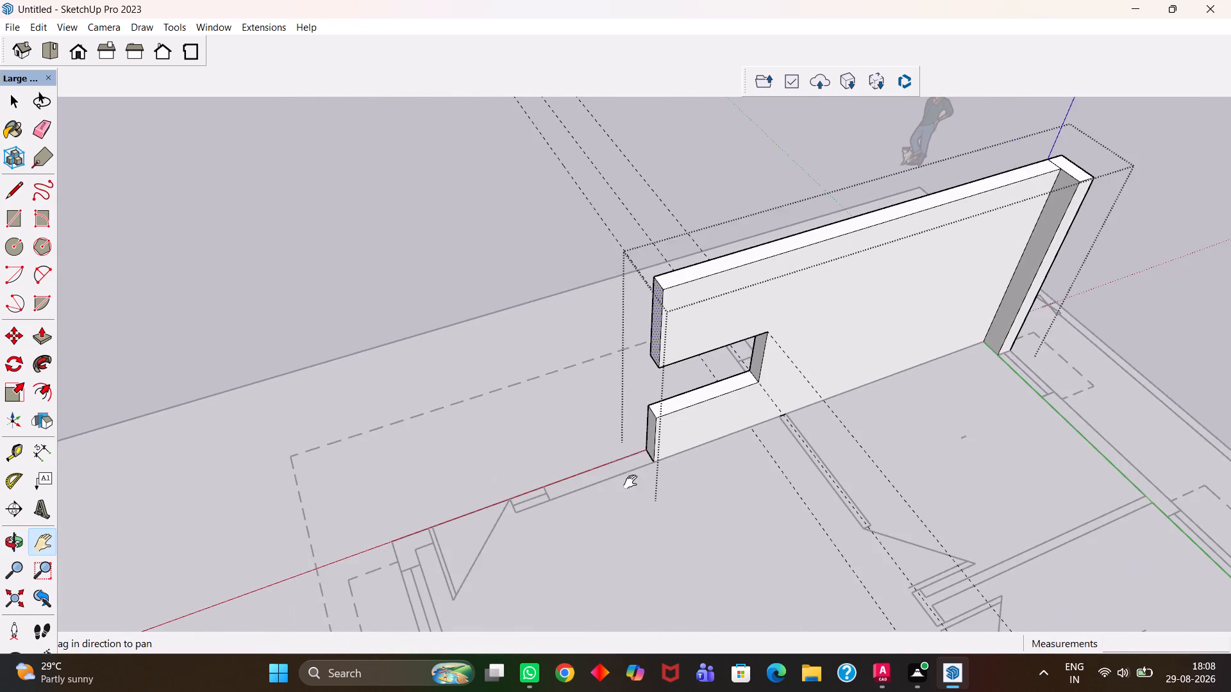
middle_click(617, 492)
middle_click(613, 494)
scroll(612, 495, "up", 3)
key("space")
left_click(639, 450)
left_click(666, 430)
left_click(670, 429)
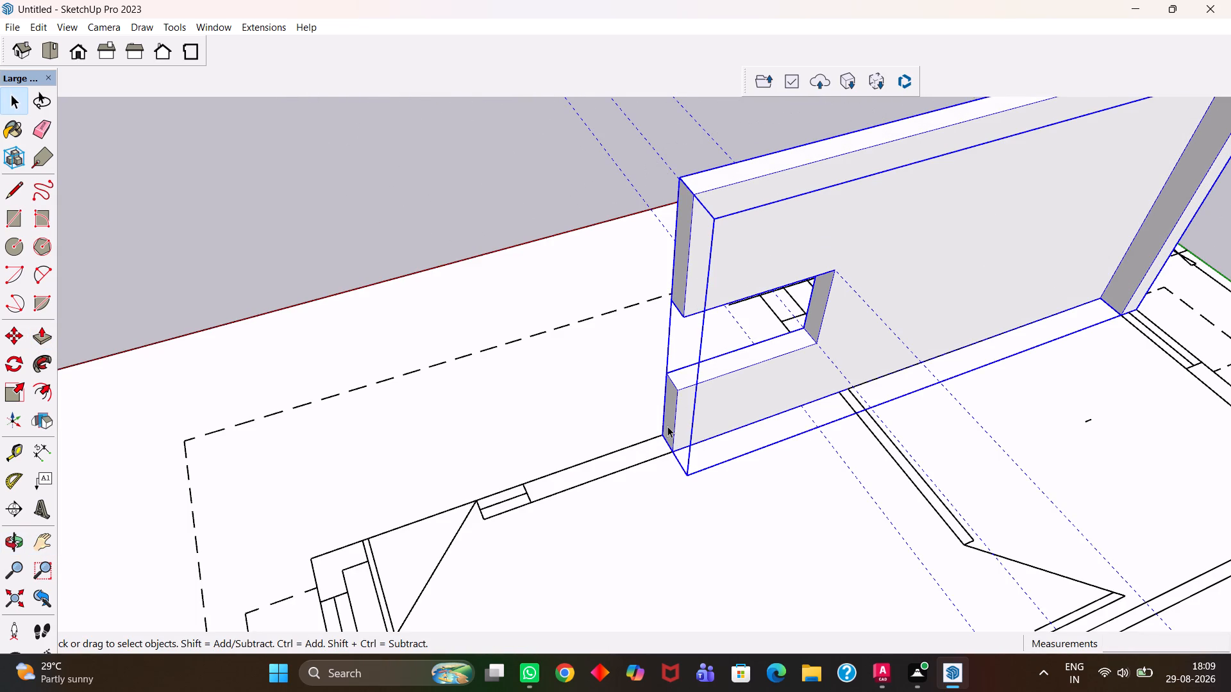
left_click(666, 426)
double_click(670, 424)
left_click(669, 417)
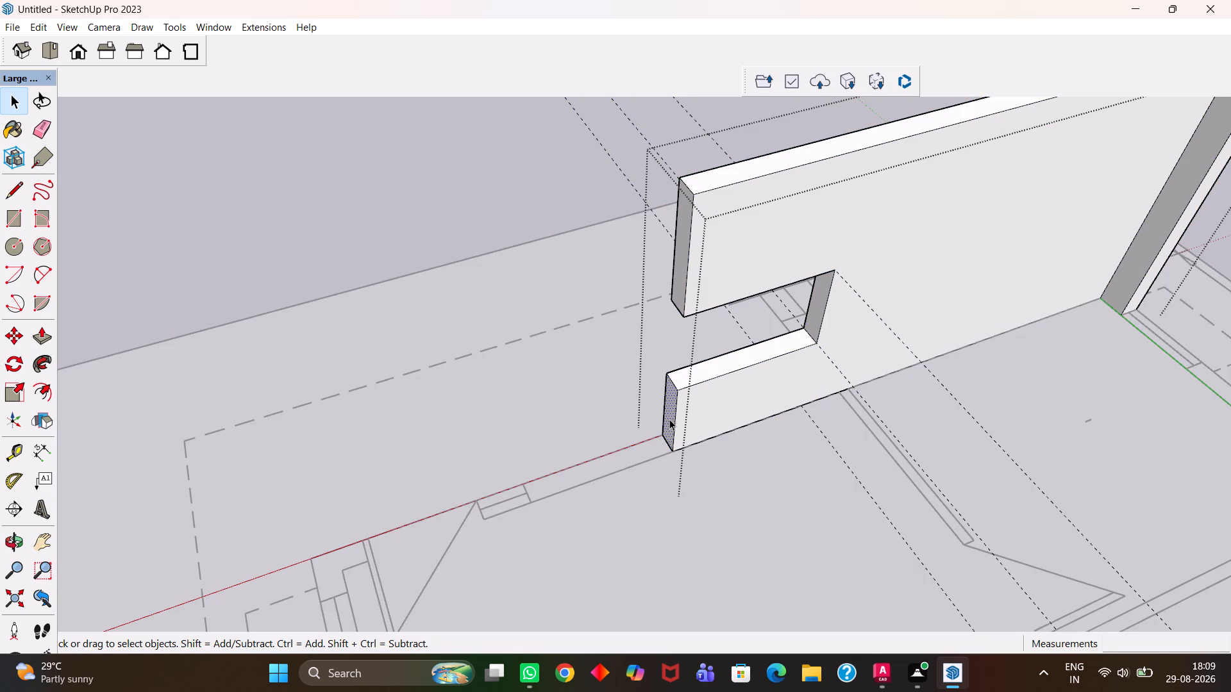
key("p")
left_click(669, 419)
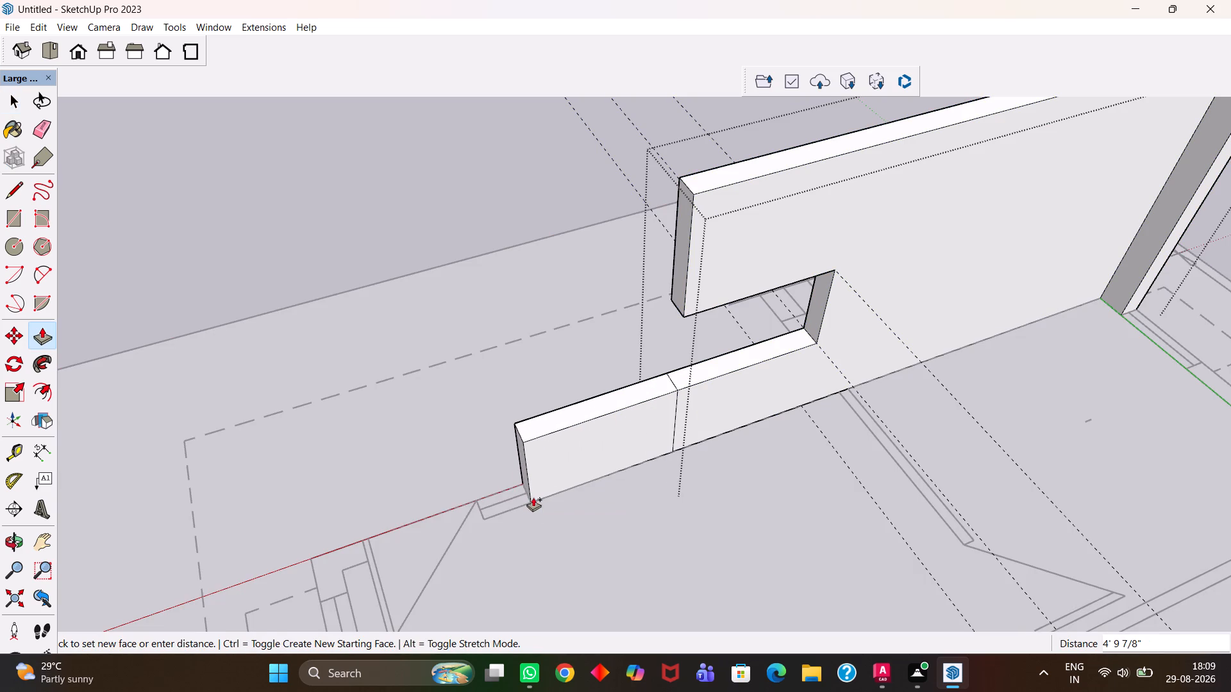
left_click(533, 498)
Push/Pull the new section's top face up 7', level with the top of the existing wall.
key("space")
left_click(572, 414)
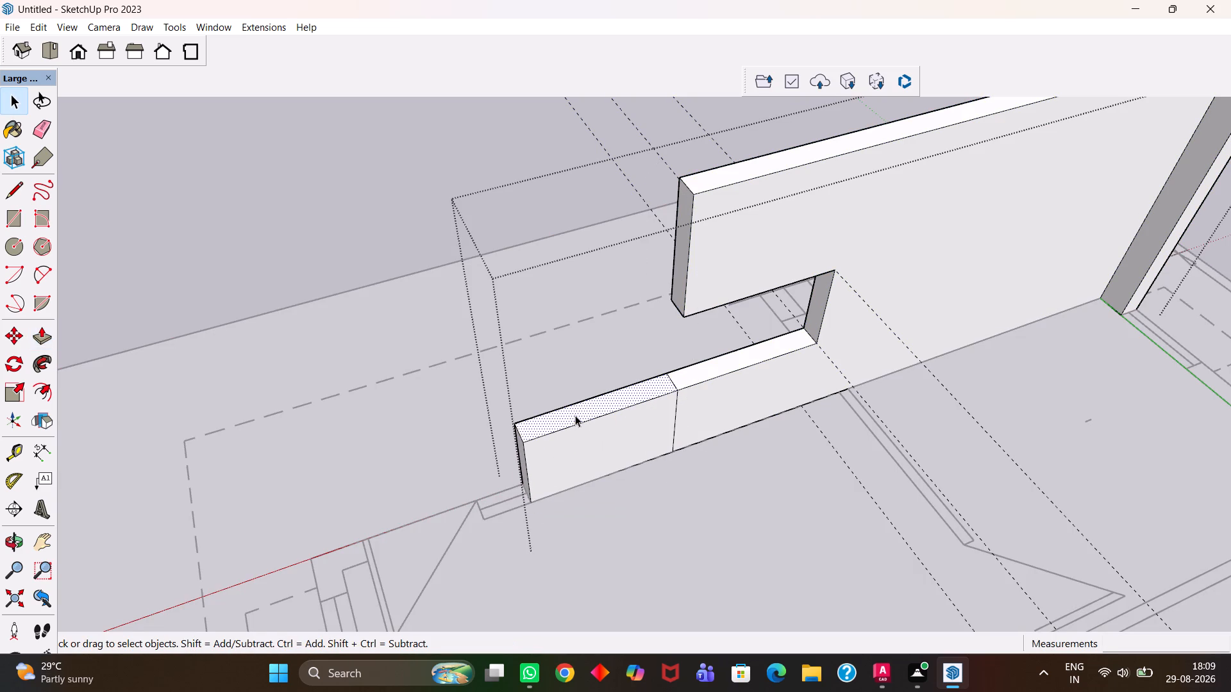
key("p")
left_click(575, 415)
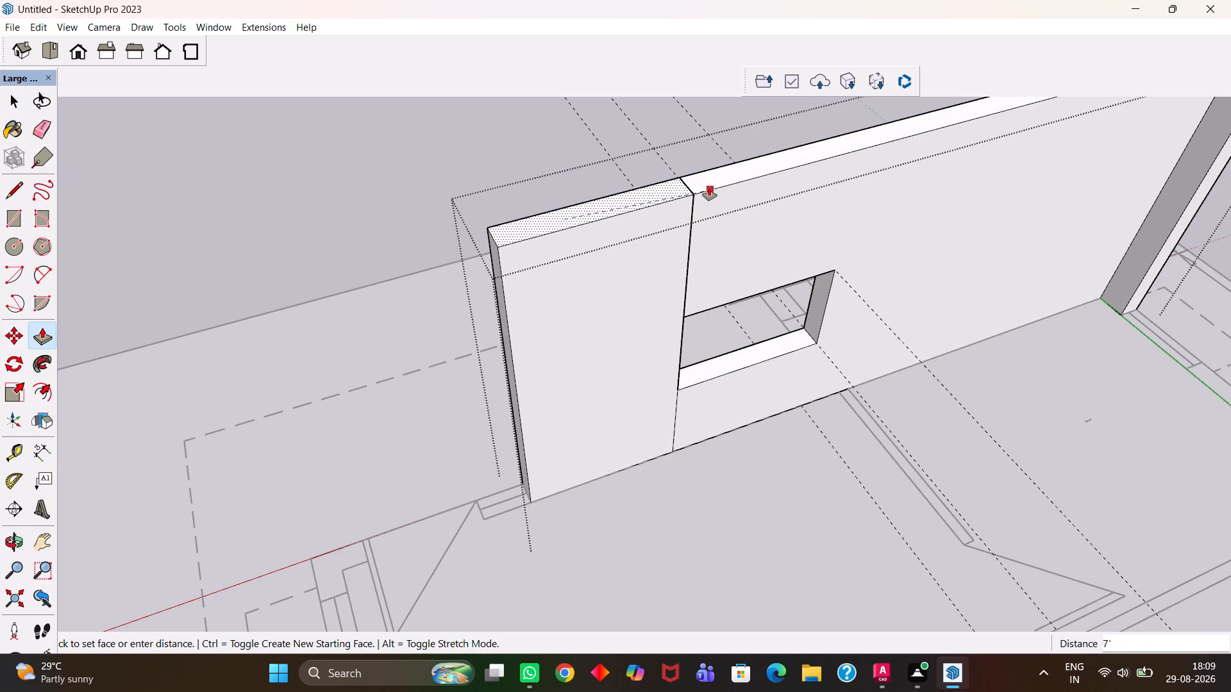
left_click(709, 187)
Erase the seam edges between the new section and the existing wall, on the inner face and the top.
key("h")
scroll(705, 218, "down", 4)
middle_click_drag(680, 278, 580, 299)
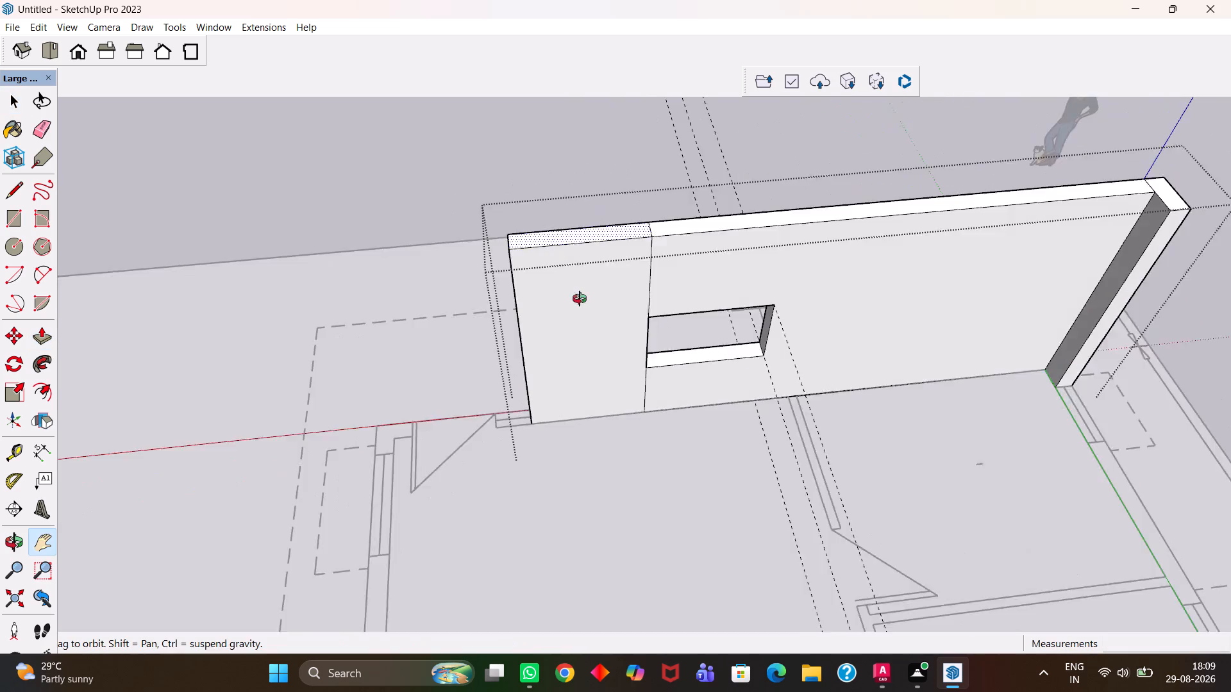
middle_click_drag(580, 299, 587, 342)
scroll(587, 342, "up", 7)
middle_click_drag(639, 339, 636, 305)
scroll(639, 332, "up", 1)
key("e")
left_click_drag(708, 304, 722, 315)
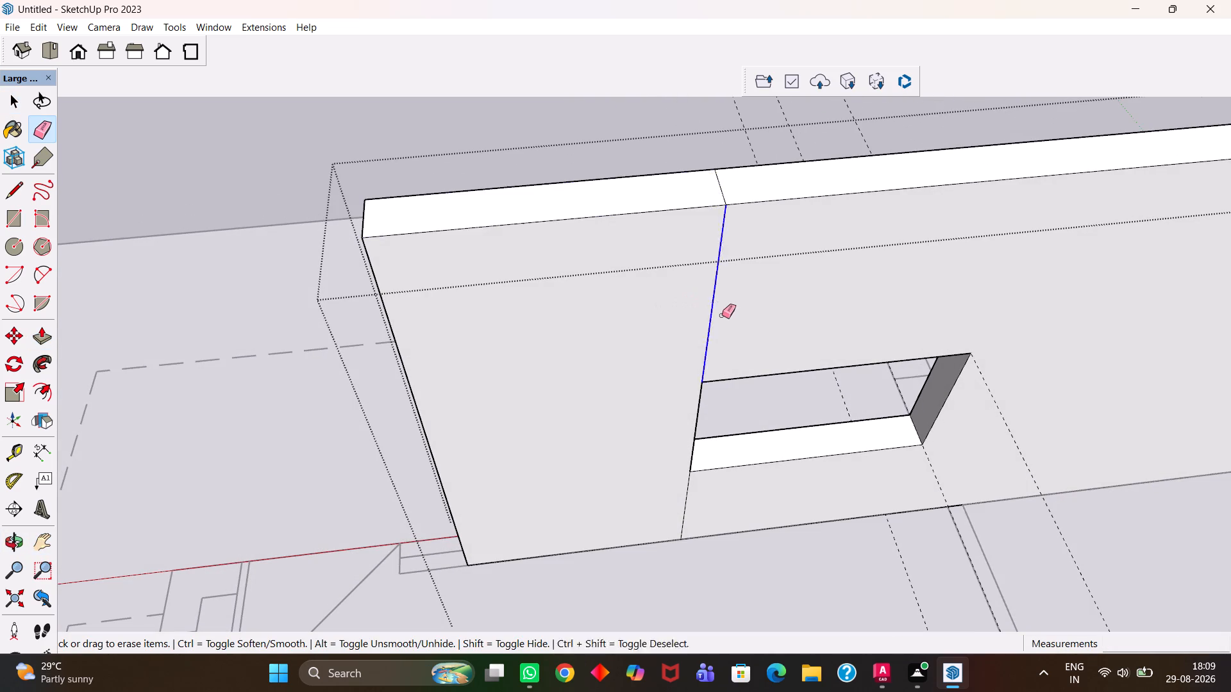
left_click_drag(722, 315, 723, 315)
scroll(703, 311, "down", 3)
left_click_drag(694, 476, 659, 456)
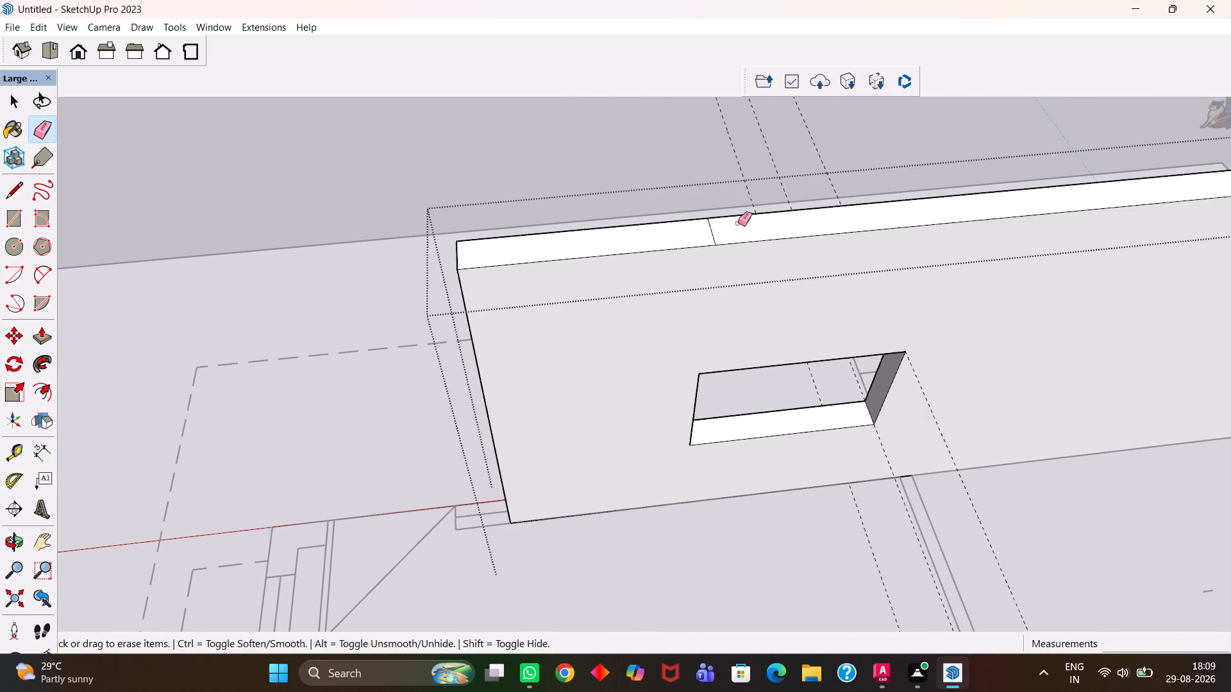
left_click_drag(721, 232, 691, 231)
scroll(580, 298, "down", 11)
scroll(603, 347, "up", 5)
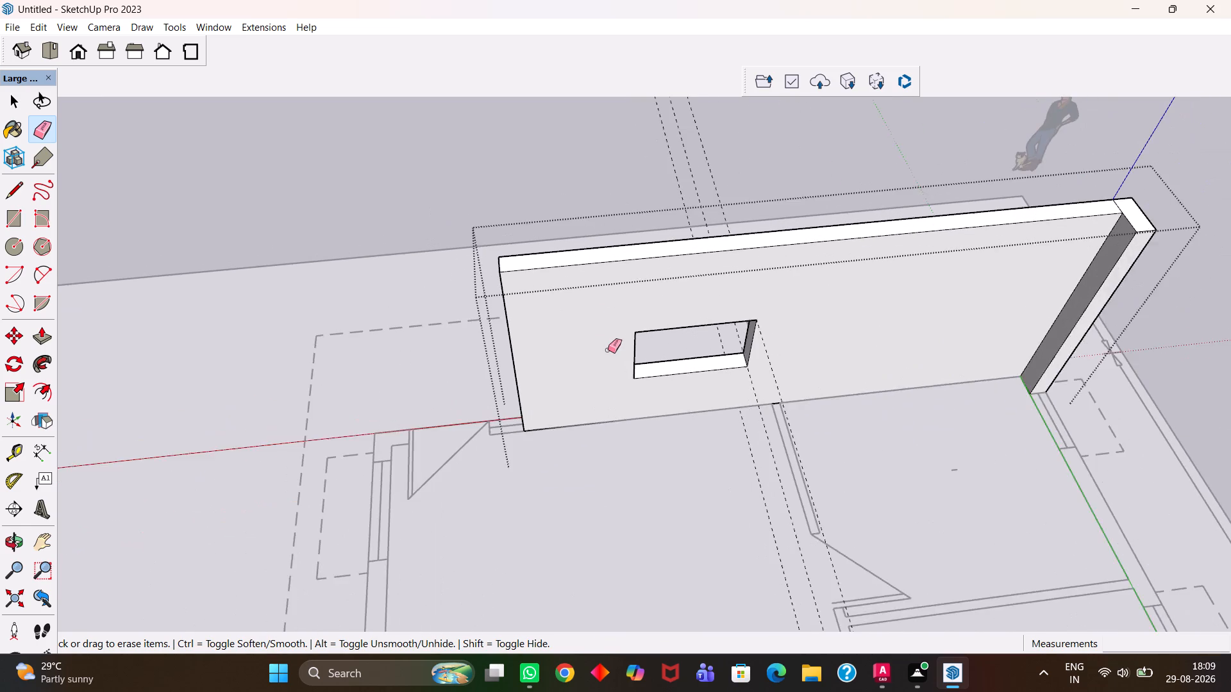
Open the floor plan group for editing and draw a rectangle over the outer side wall segment between its first two windows.
scroll(682, 365, "up", 4)
key("h")
left_click_drag(835, 361, 583, 365)
scroll(664, 378, "down", 5)
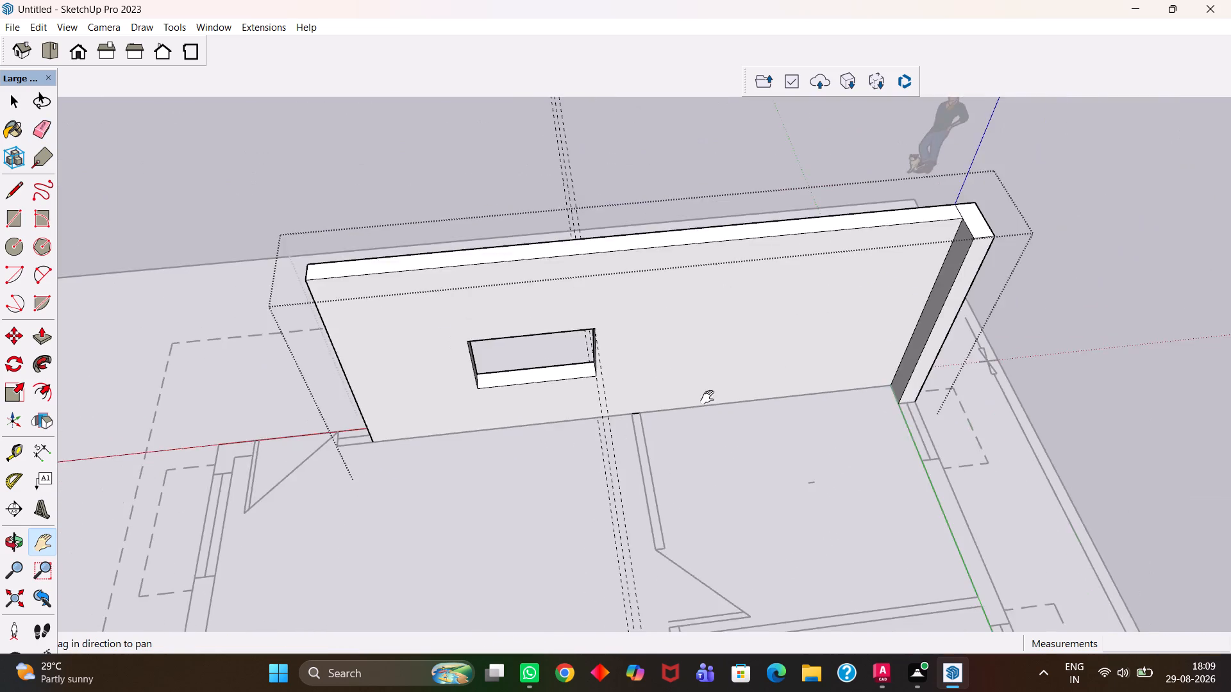
left_click_drag(917, 431, 748, 402)
scroll(749, 403, "up", 6)
scroll(749, 403, "down", 13)
scroll(712, 422, "up", 1)
middle_click_drag(710, 425, 855, 449)
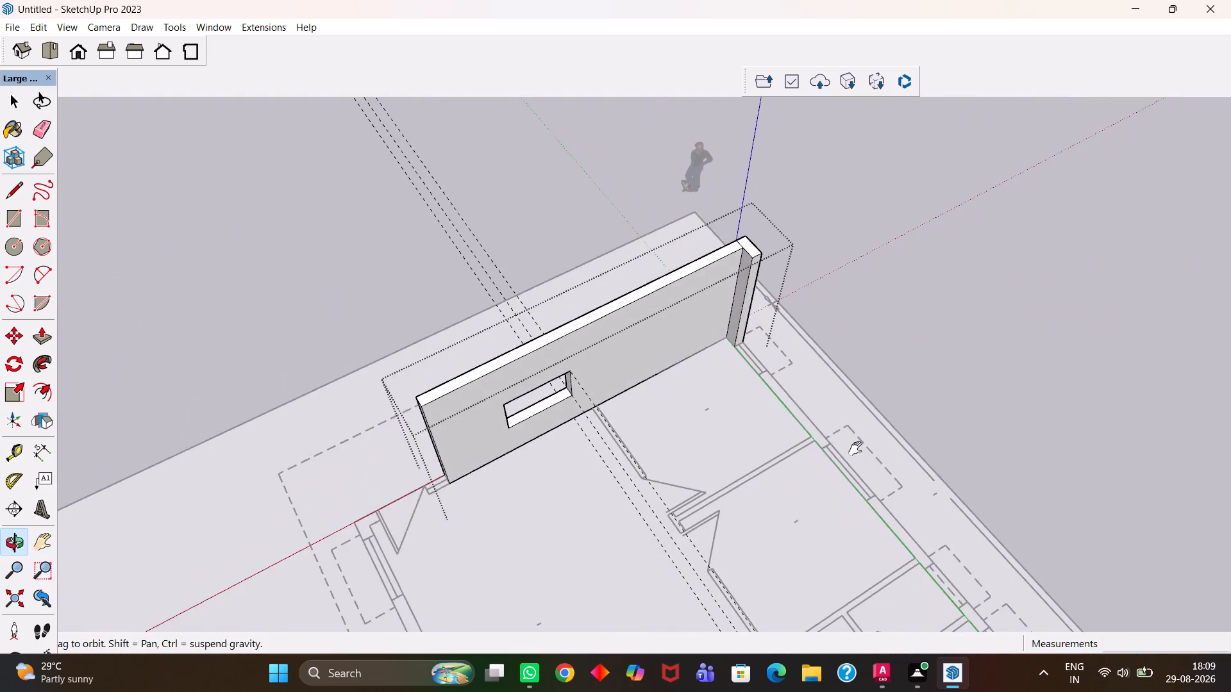
middle_click_drag(855, 449, 855, 449)
scroll(857, 449, "up", 1)
left_click_drag(796, 390, 634, 377)
middle_click_drag(570, 391, 785, 408)
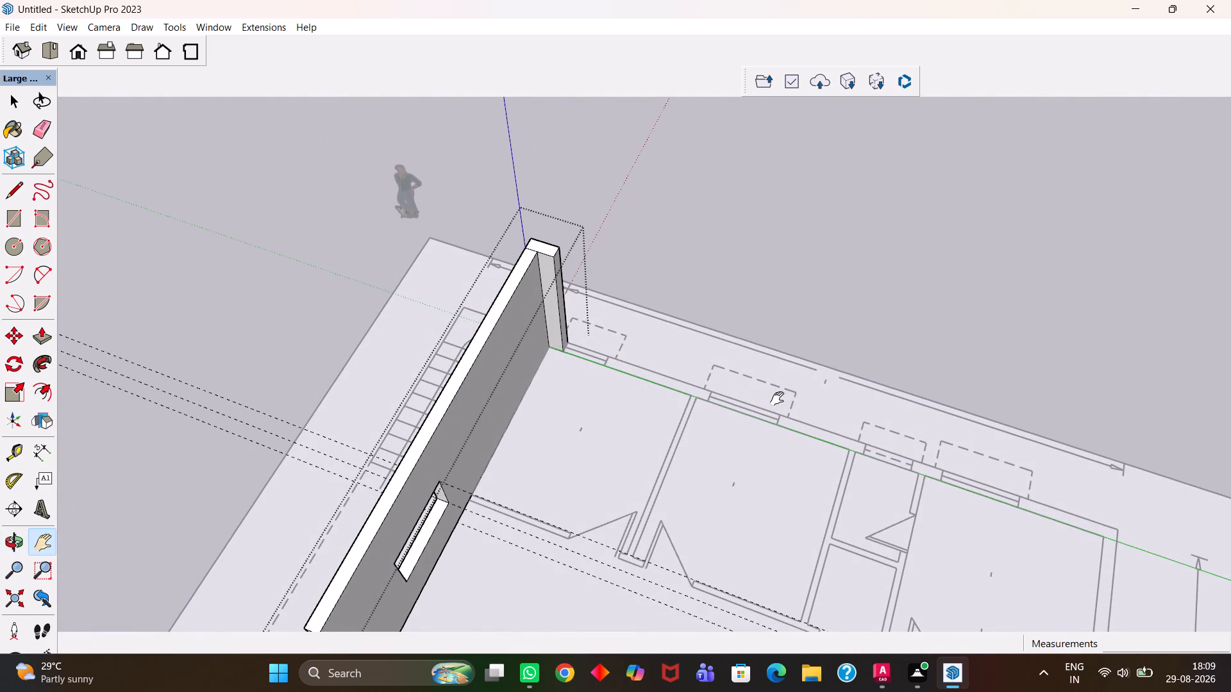
scroll(777, 399, "up", 8)
middle_click_drag(690, 393, 862, 415)
left_click_drag(408, 397, 549, 424)
scroll(560, 439, "up", 4)
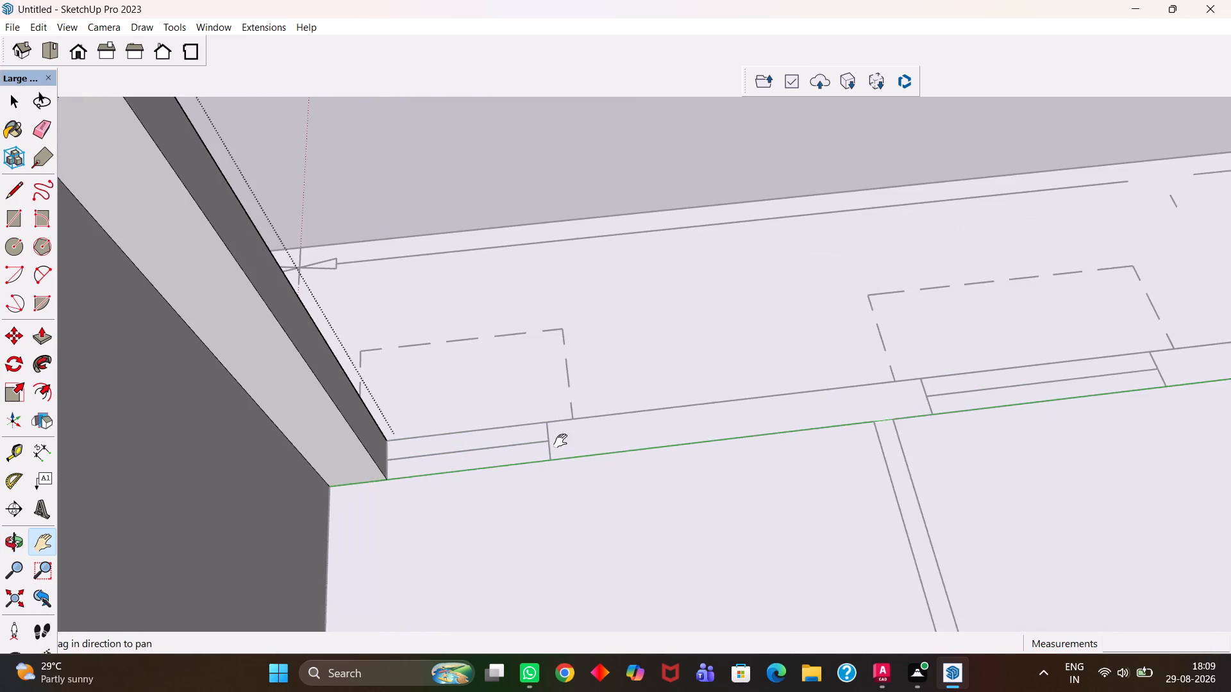
left_click_drag(639, 444, 574, 454)
scroll(571, 453, "down", 3)
key("space")
double_click(605, 180)
scroll(548, 441, "up", 4)
left_click(550, 447)
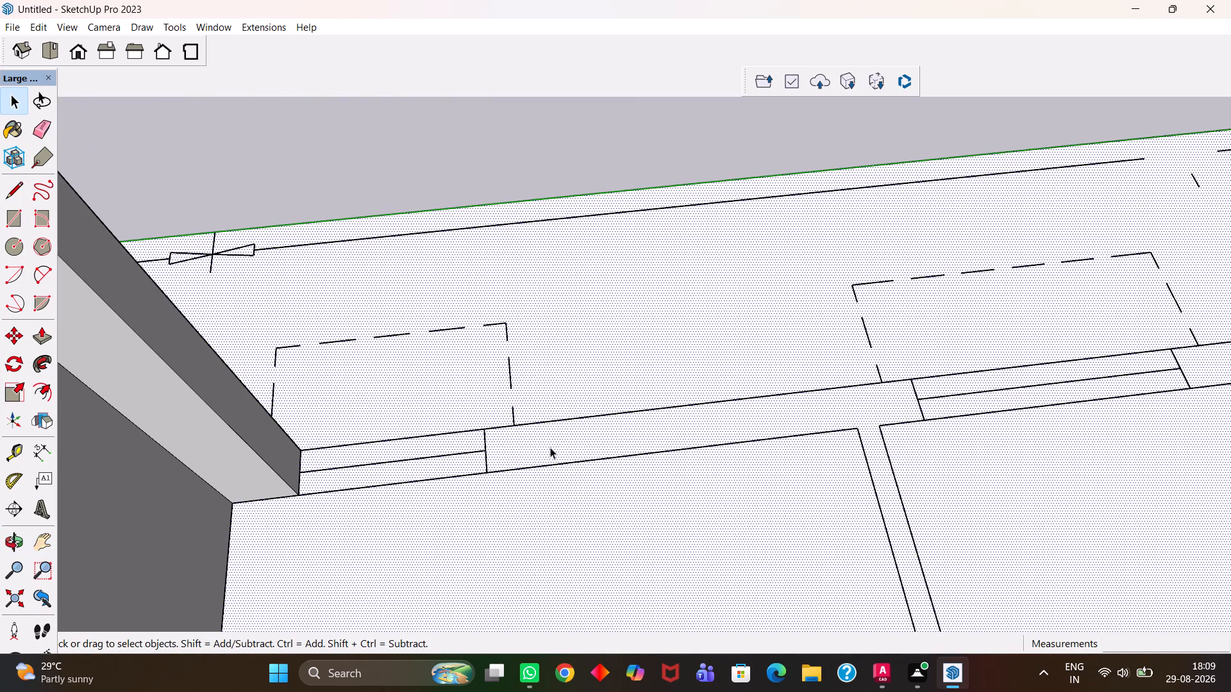
scroll(550, 447, "up", 2)
key("r")
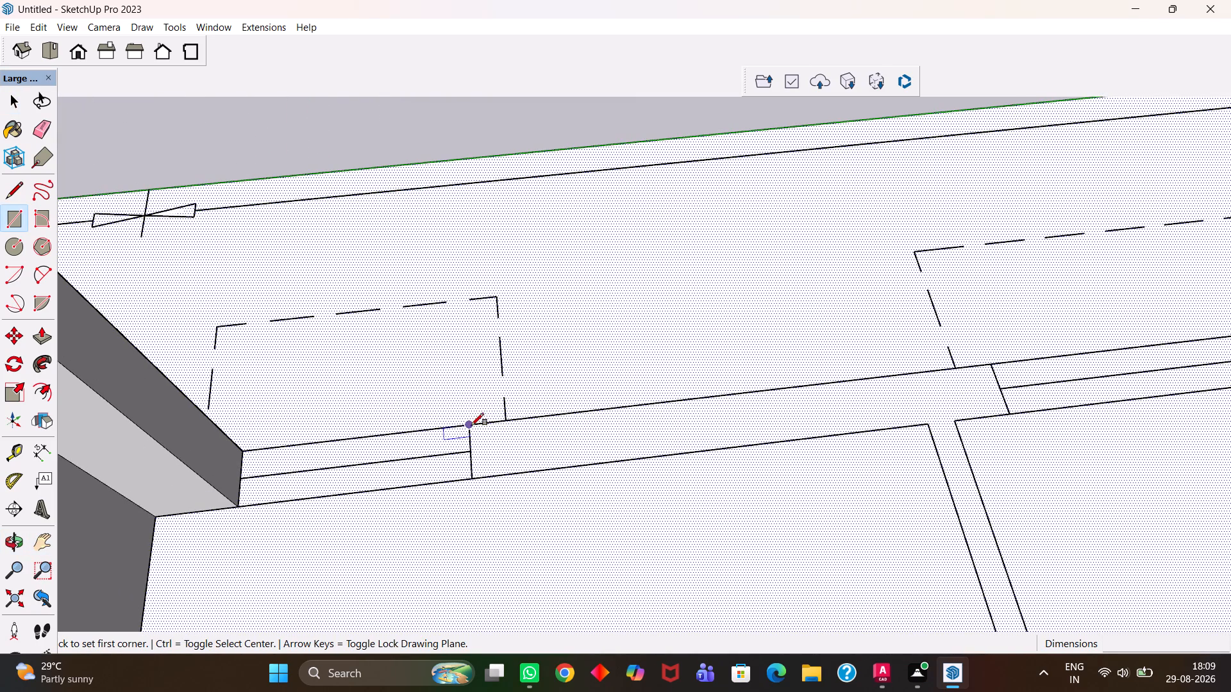
left_click(471, 425)
left_click(1014, 411)
Push/Pull the side wall rectangle up to the top of the existing corner wall.
scroll(933, 413, "down", 4)
key("space")
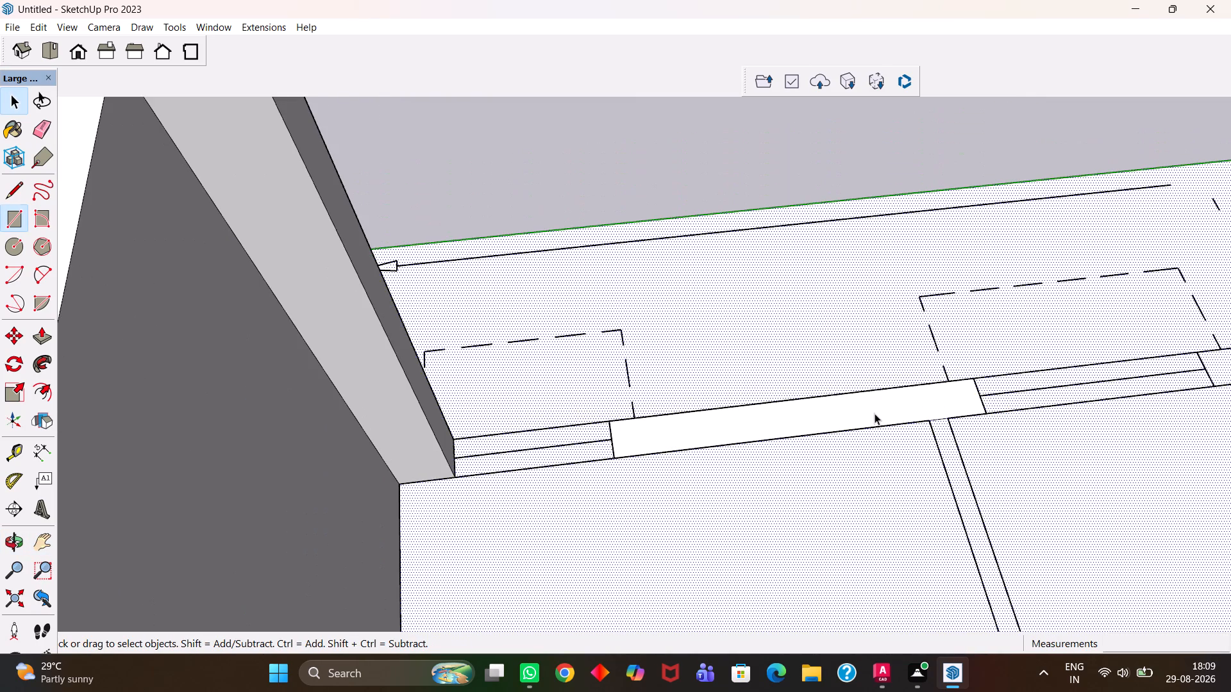
left_click(875, 413)
scroll(875, 413, "down", 4)
scroll(875, 413, "up", 2)
key("p")
left_click(863, 418)
scroll(594, 387, "down", 4)
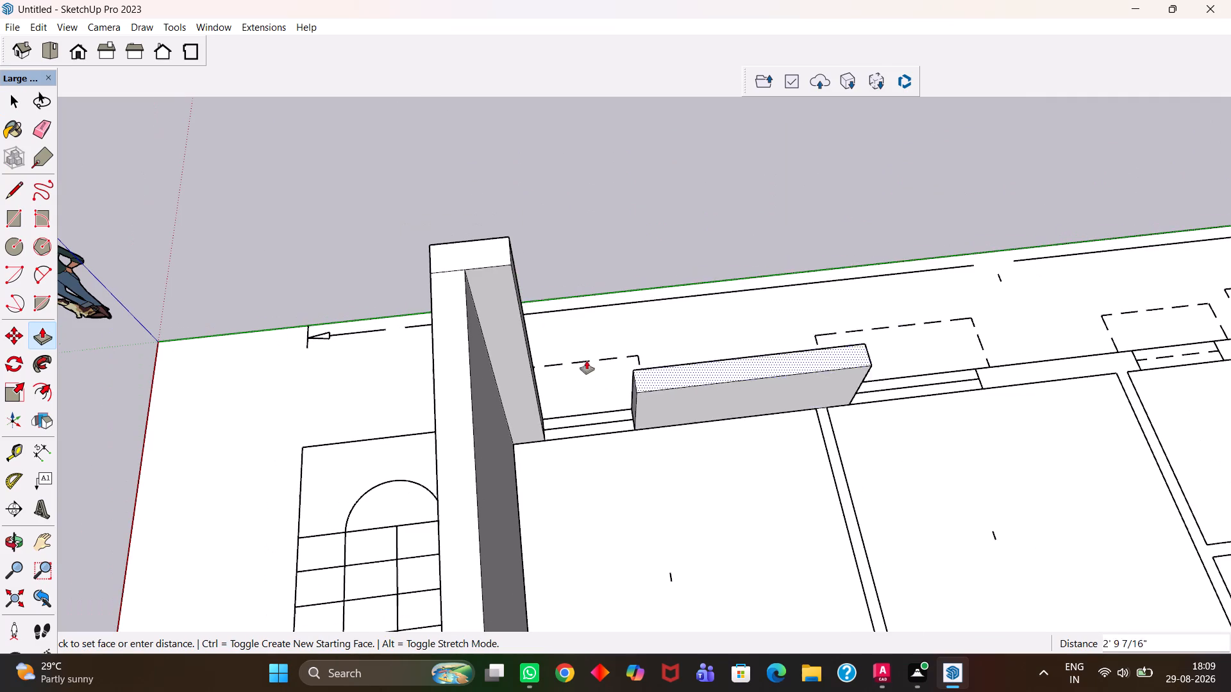
left_click(511, 270)
Draw a rectangle about 11' 4 1/2" by 4 3/8" over the interior partition from the new side wall to the door jambs.
key("h")
left_click_drag(879, 456, 732, 397)
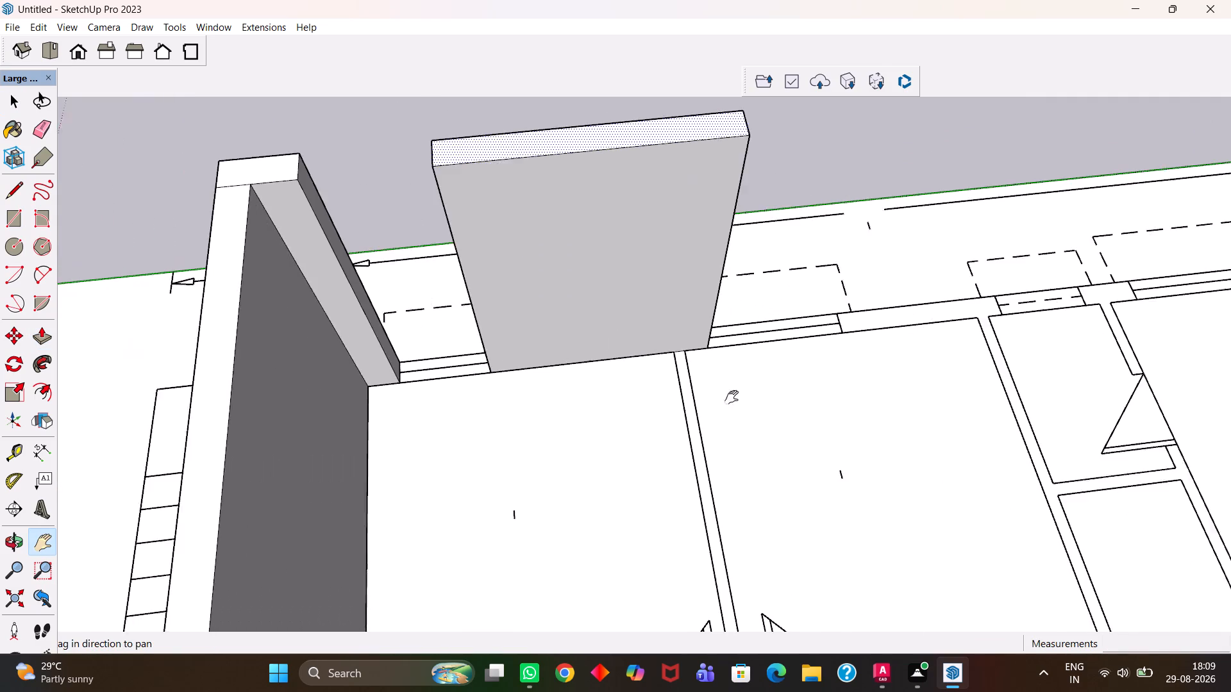
left_click_drag(732, 397, 727, 395)
scroll(691, 370, "up", 4)
key("space")
left_click(665, 349)
scroll(665, 349, "down", 6)
middle_click_drag(611, 380, 943, 442)
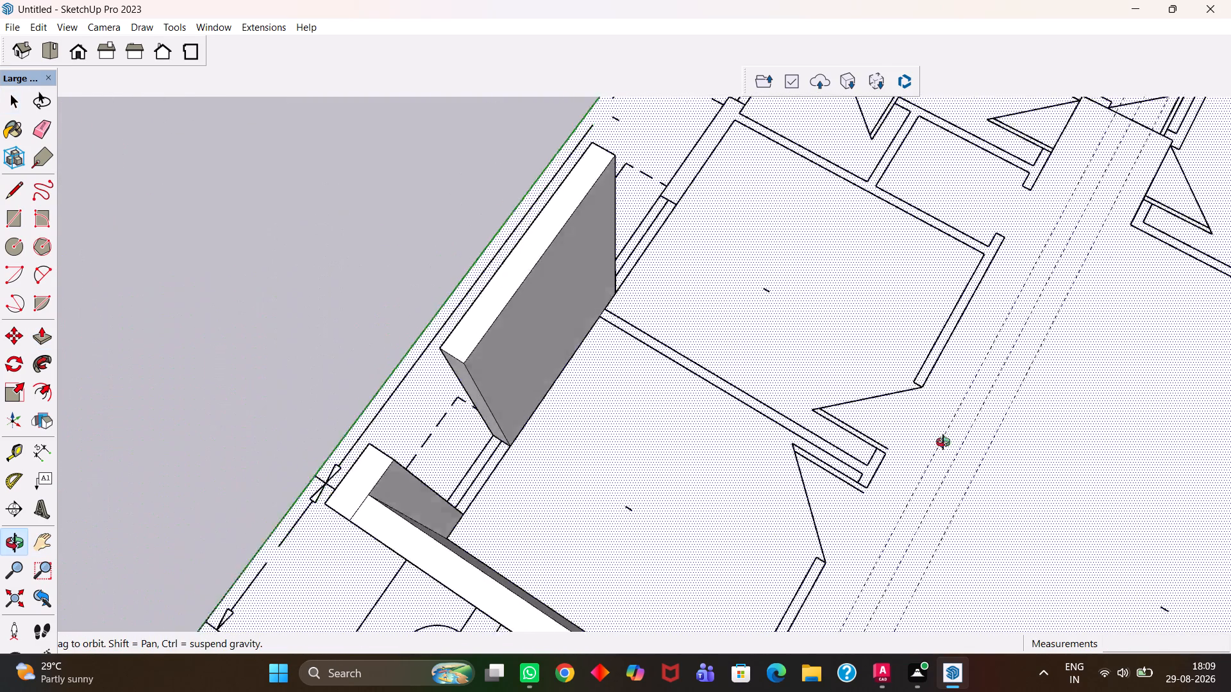
middle_click_drag(943, 442, 969, 442)
scroll(690, 388, "up", 3)
middle_click_drag(663, 384, 752, 406)
scroll(752, 406, "up", 3)
key("h")
left_click_drag(753, 355, 658, 377)
middle_click_drag(600, 402, 620, 411)
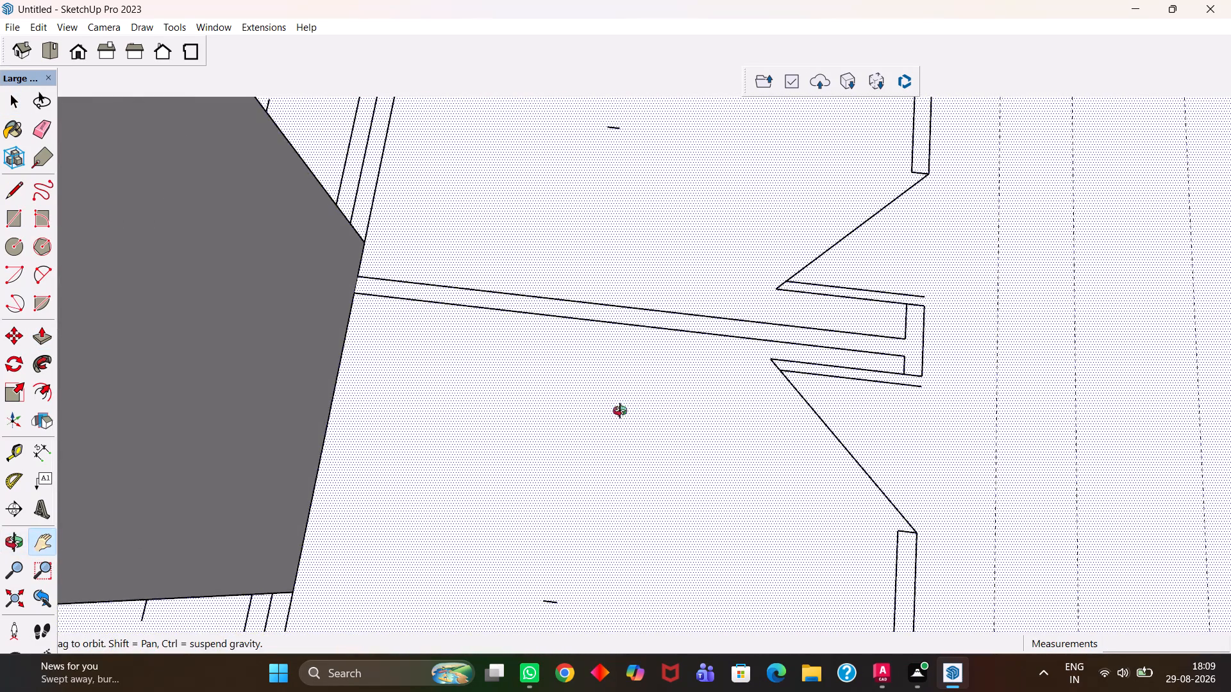
middle_click_drag(620, 411, 673, 376)
scroll(648, 360, "up", 1)
left_click_drag(639, 355, 687, 397)
middle_click(694, 402)
scroll(694, 402, "up", 1)
key("r")
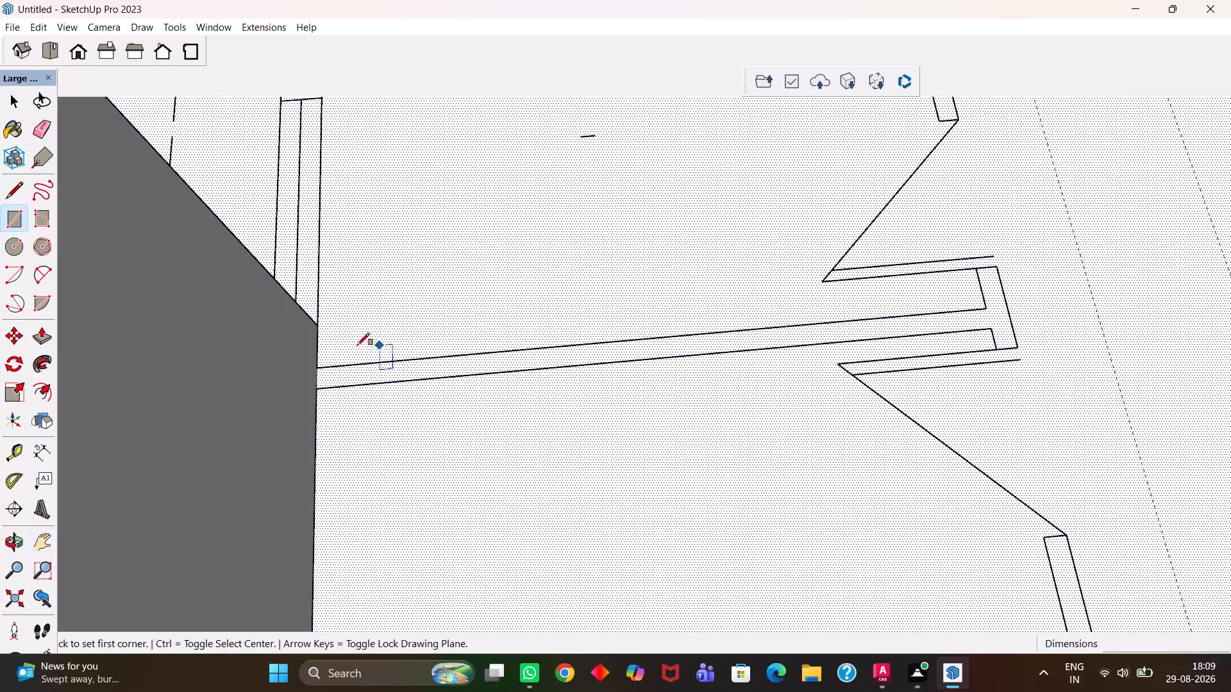
left_click(321, 368)
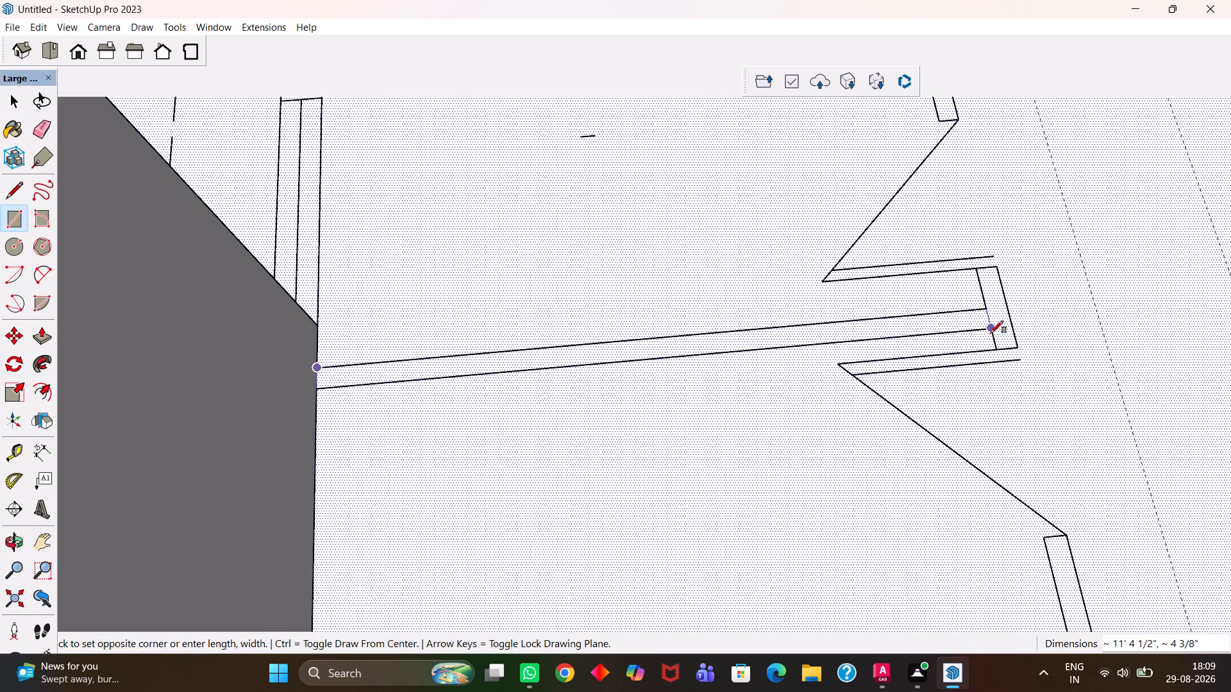
left_click(991, 333)
Push/Pull the interior partition rectangle up 10' to the top of the side wall.
key("space")
left_click(859, 333)
scroll(859, 333, "down", 4)
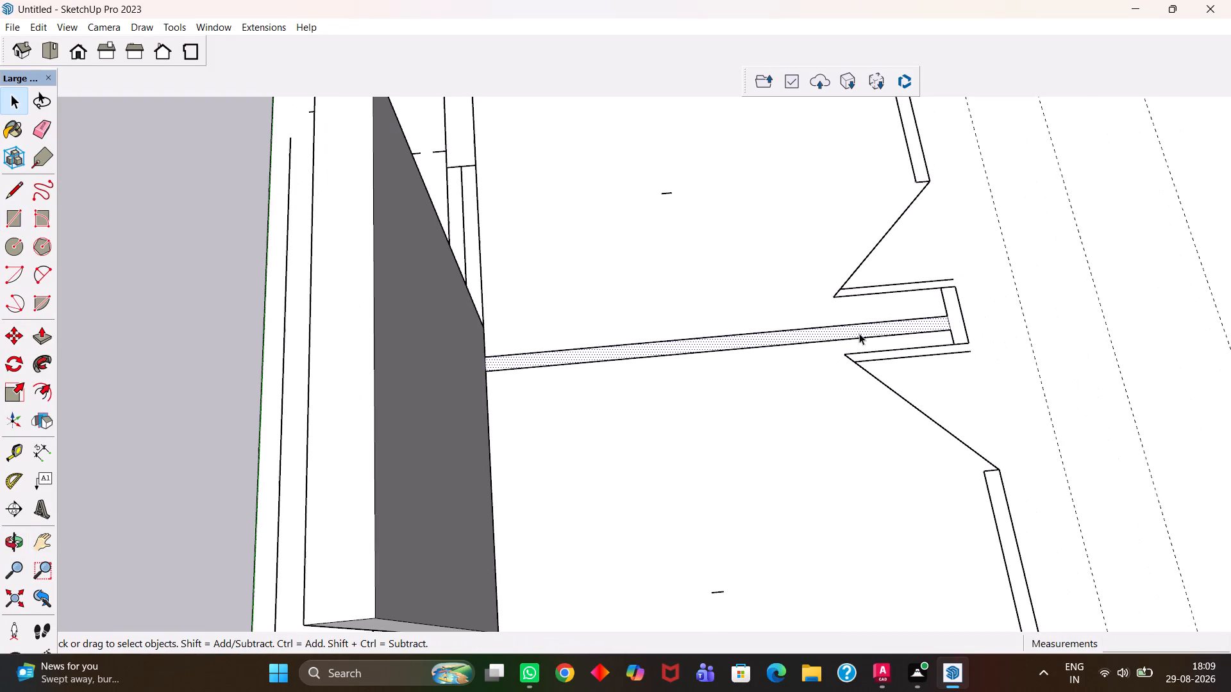
key("p")
left_click(853, 332)
left_click(372, 307)
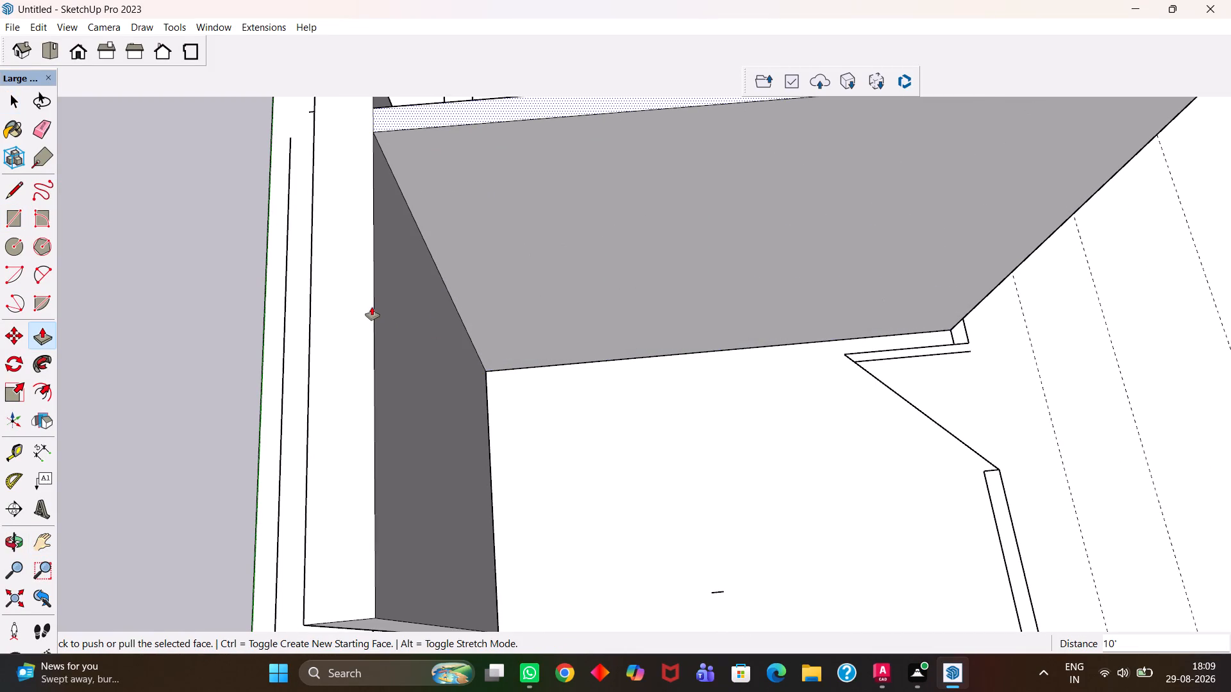
Push/Pull the partition's free end face, as a new section, out to the outer line of the cross wall on the plan.
scroll(385, 320, "down", 6)
key("h")
left_click_drag(795, 346, 706, 411)
scroll(730, 400, "up", 4)
middle_click_drag(738, 404, 403, 361)
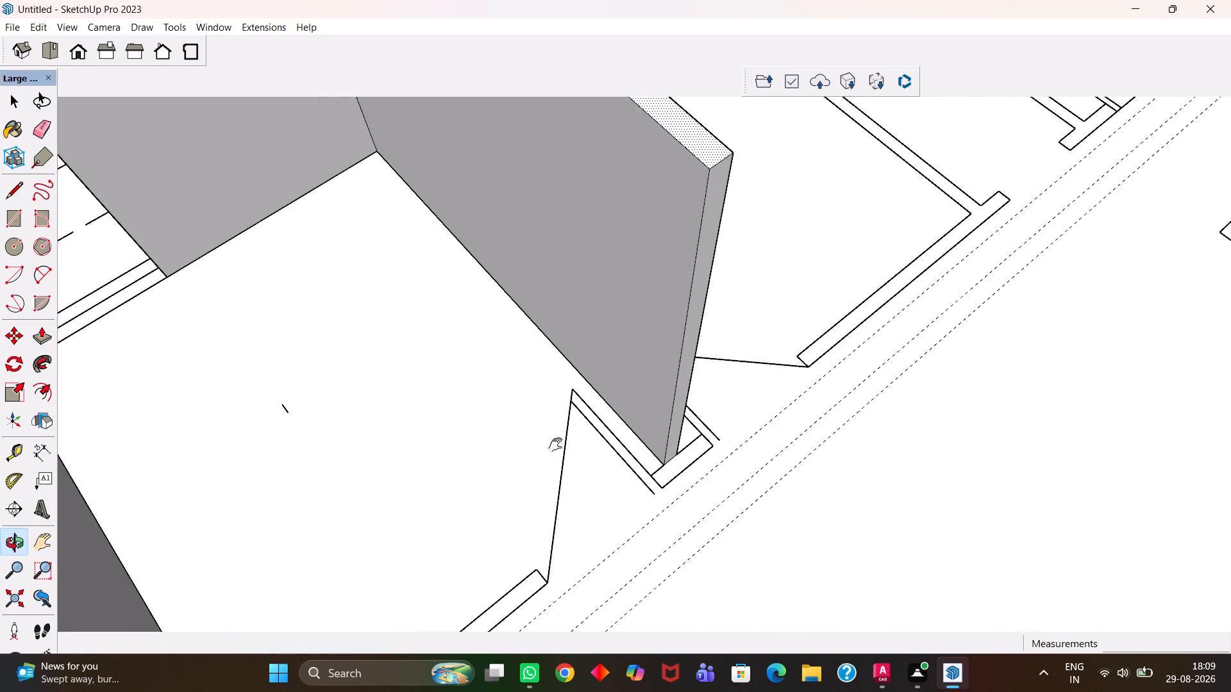
scroll(648, 481, "up", 10)
middle_click_drag(722, 475, 630, 439)
scroll(630, 439, "up", 3)
key("space")
left_click(676, 443)
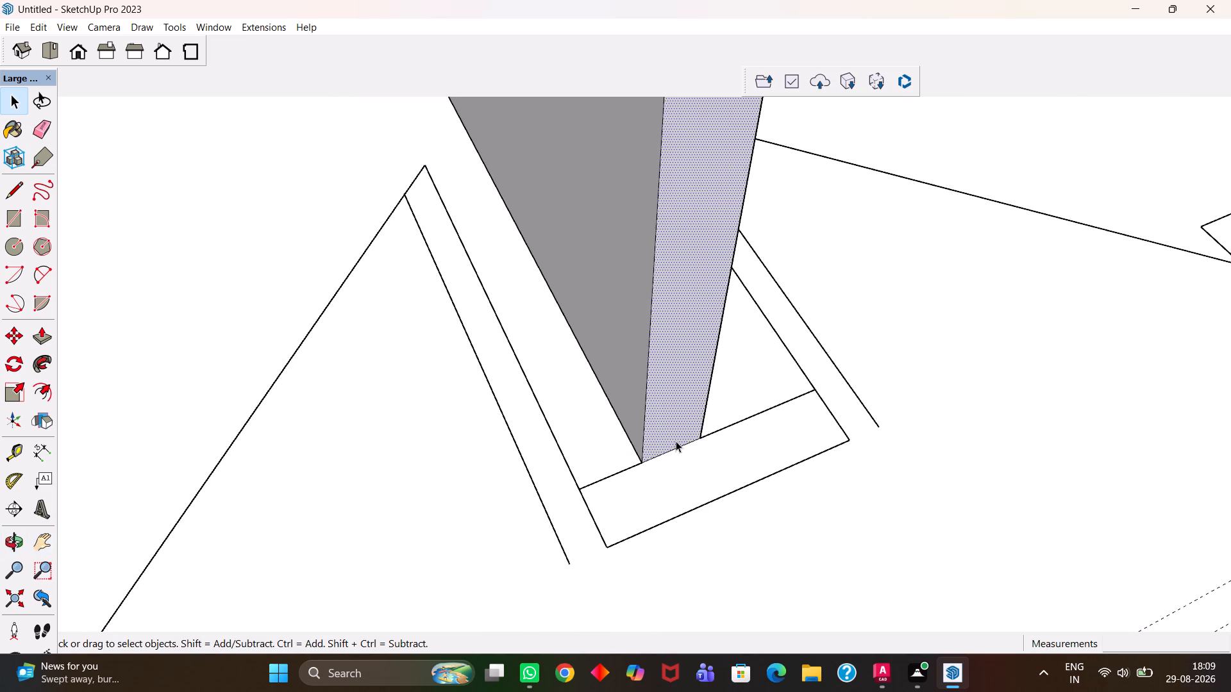
key("p")
left_click(675, 436)
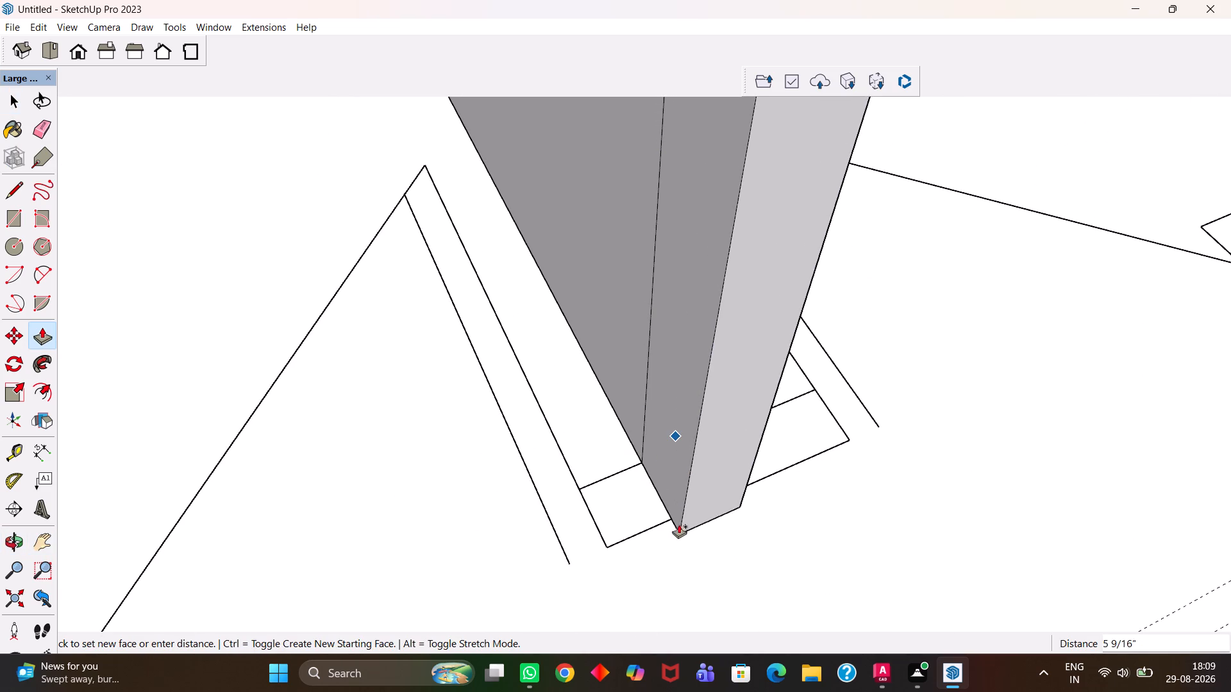
left_click(668, 521)
Push/Pull both sides of the new end section to the plan's jamb corners, about 4 15/16" one way and 9 1/8" the other.
key("space")
left_click(667, 470)
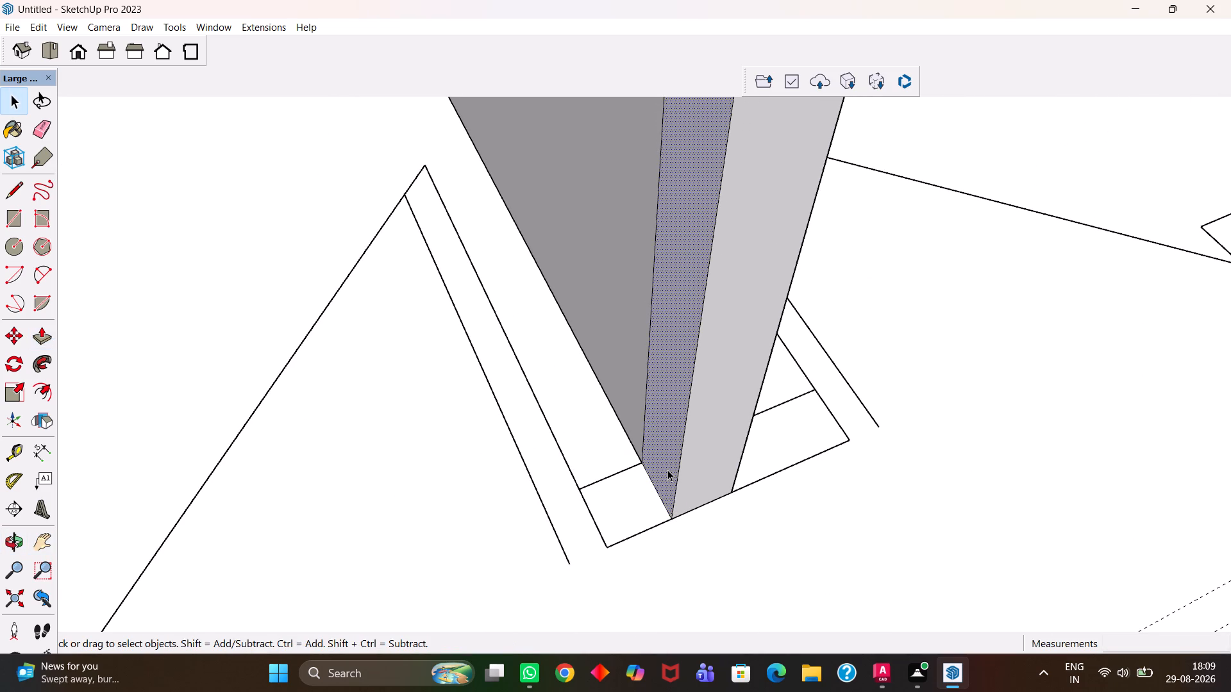
key("p")
left_click(667, 470)
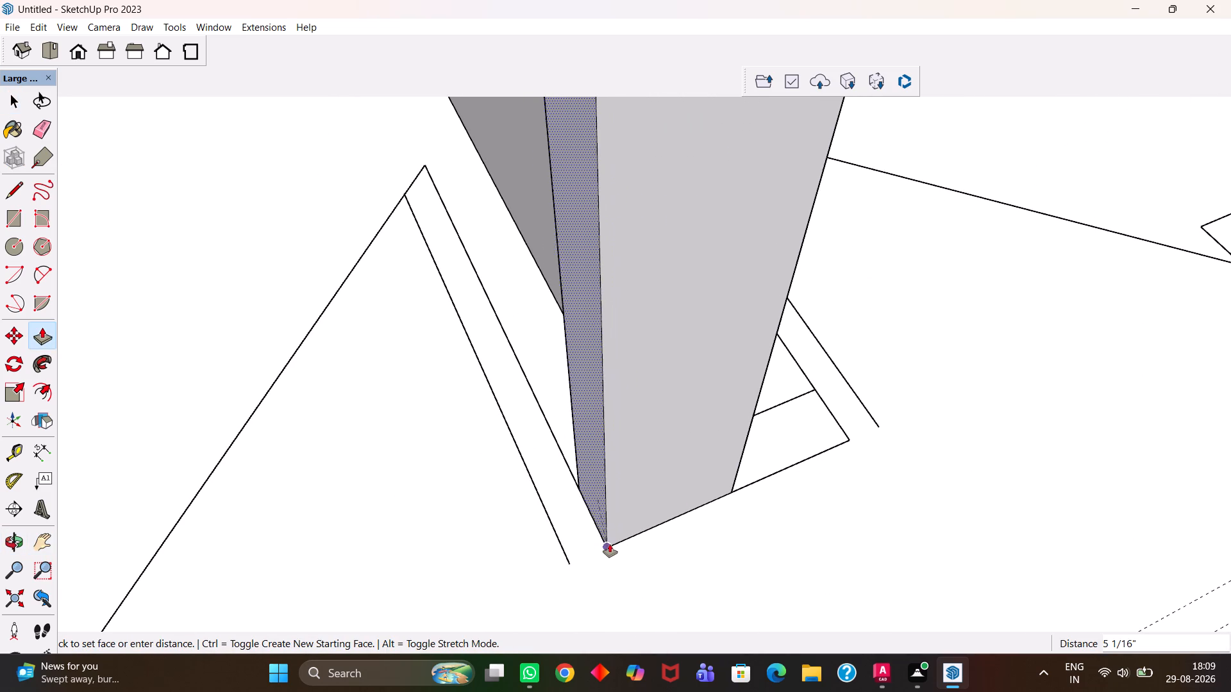
left_click(610, 545)
middle_click_drag(771, 502, 388, 455)
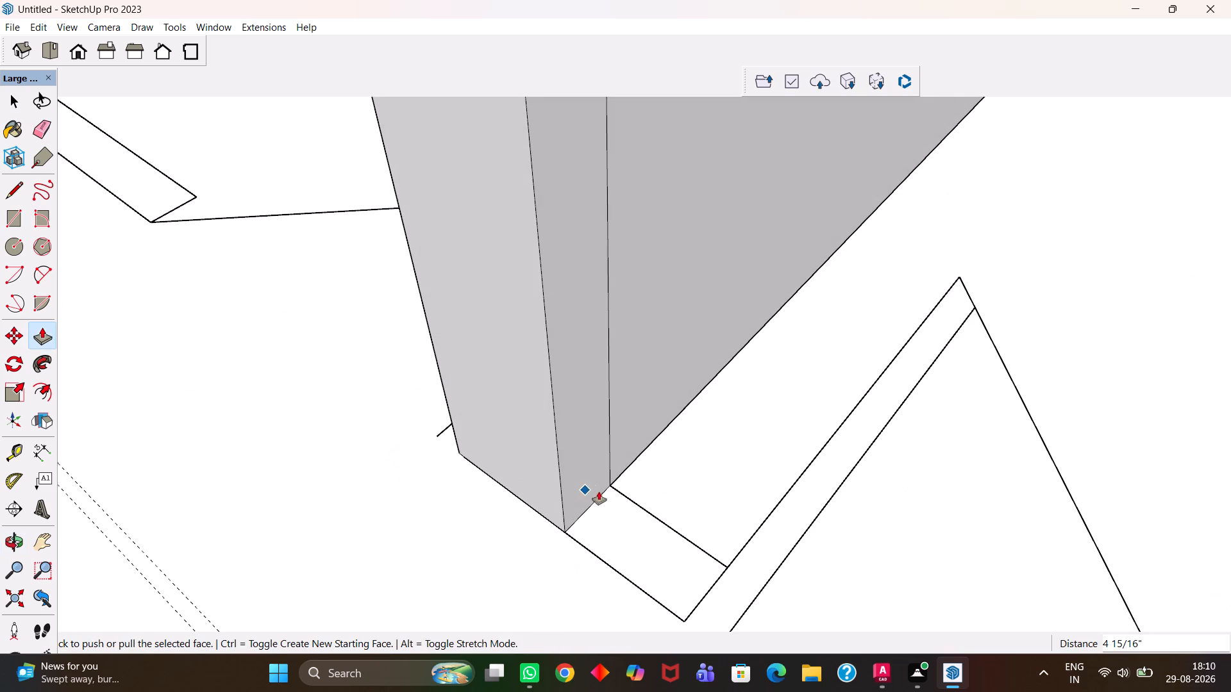
key("space")
left_click(578, 480)
key("p")
left_click(578, 480)
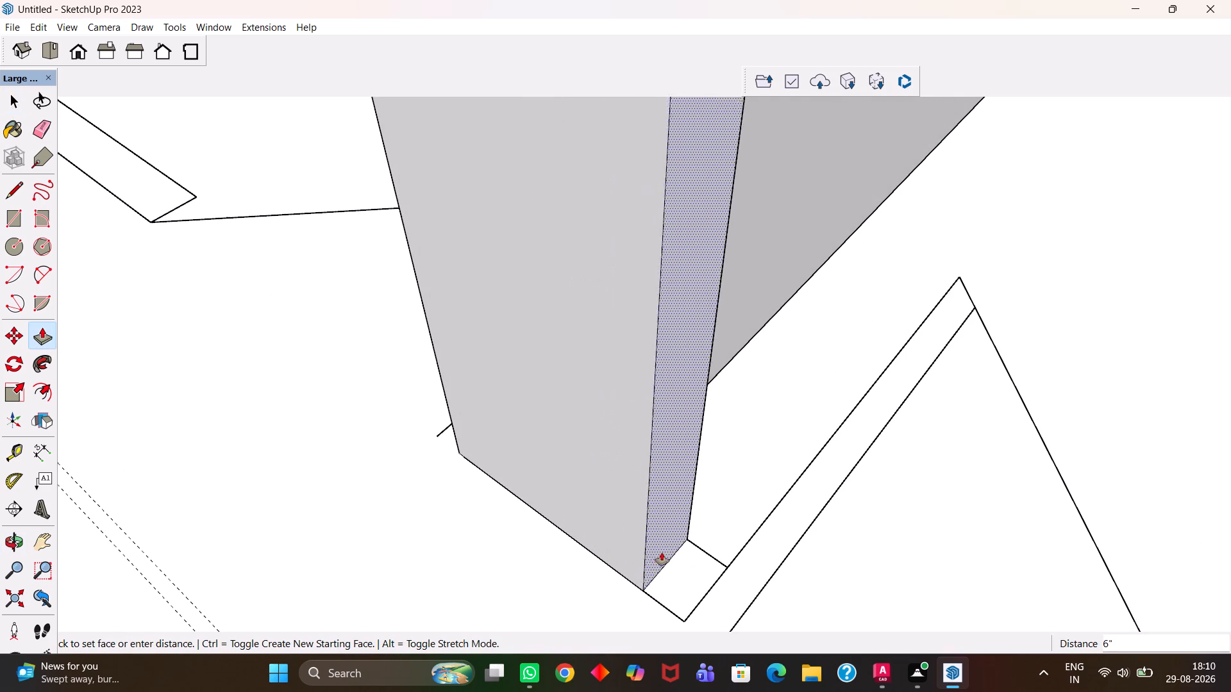
left_click(812, 462)
Place a guide 3' above the bottom edge of the side wall's end face, beside the second window.
key("h")
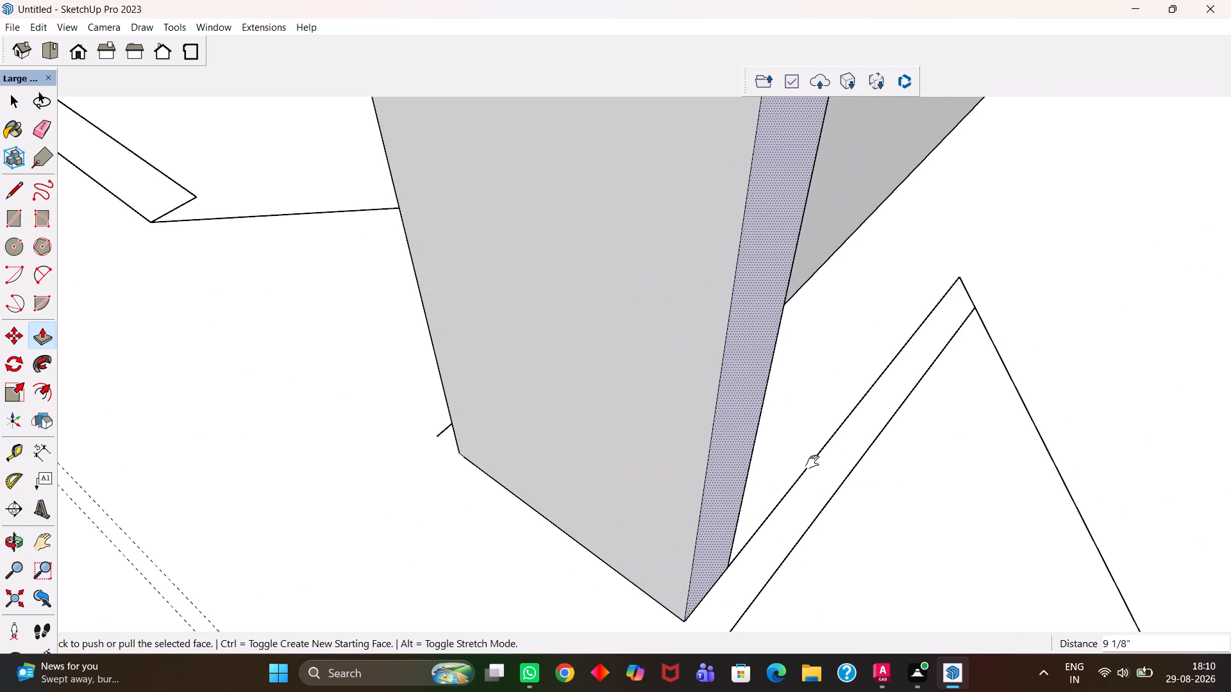
scroll(806, 470, "down", 18)
scroll(784, 474, "down", 12)
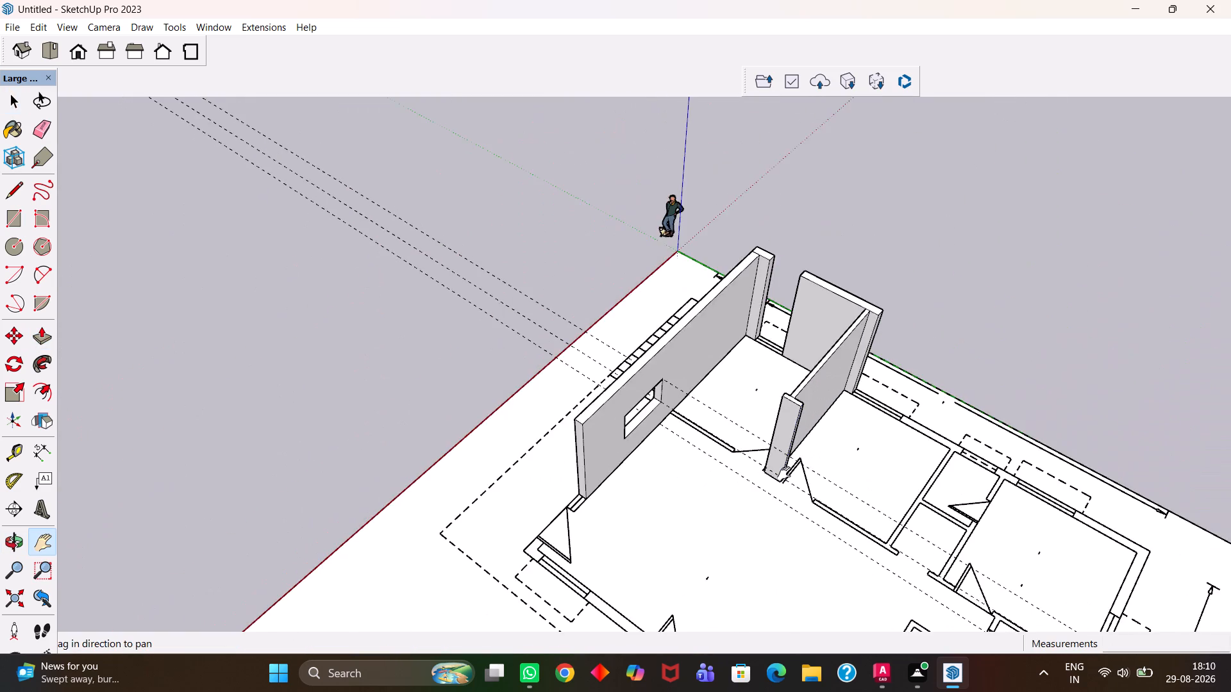
scroll(784, 474, "down", 11)
key("h")
scroll(804, 446, "up", 3)
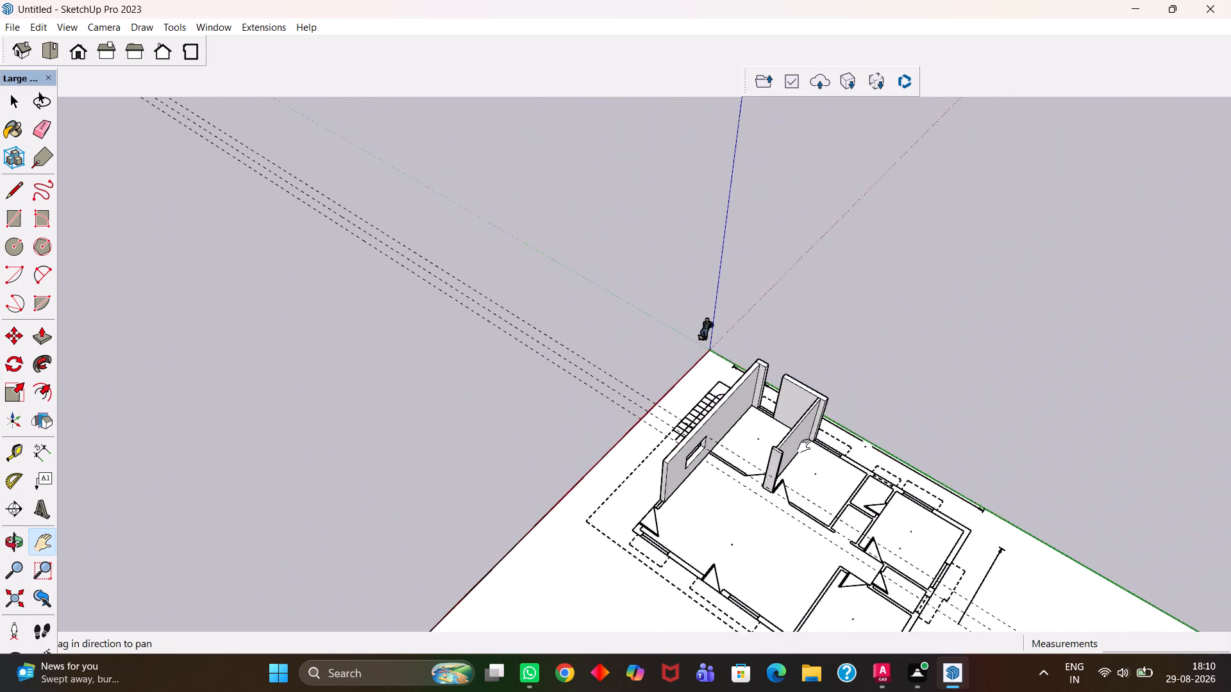
scroll(804, 446, "up", 18)
middle_click_drag(717, 468, 637, 469)
scroll(688, 479, "up", 1)
scroll(753, 432, "up", 3)
middle_click(814, 451)
scroll(712, 448, "up", 2)
key("t")
scroll(749, 436, "up", 4)
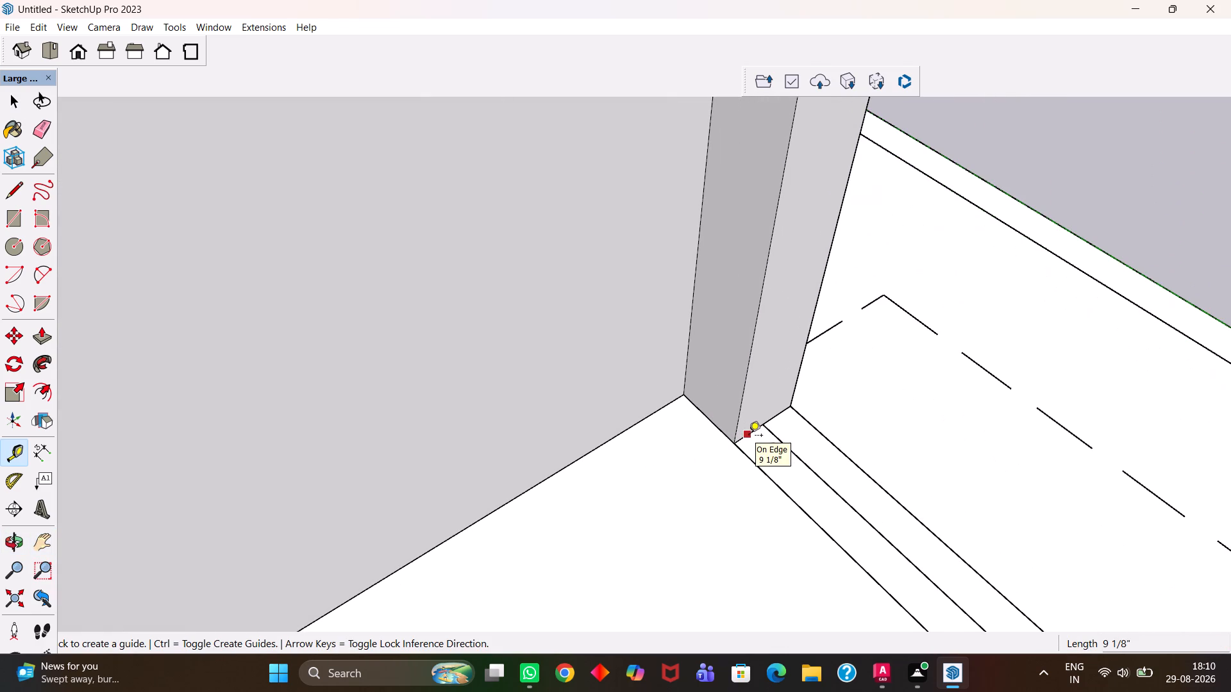
left_click(749, 436)
type("3'")
key("Return")
Place a second guide 4' above the sill guide on the side wall's end face.
key("h")
scroll(738, 338, "down", 6)
left_click_drag(833, 210, 728, 411)
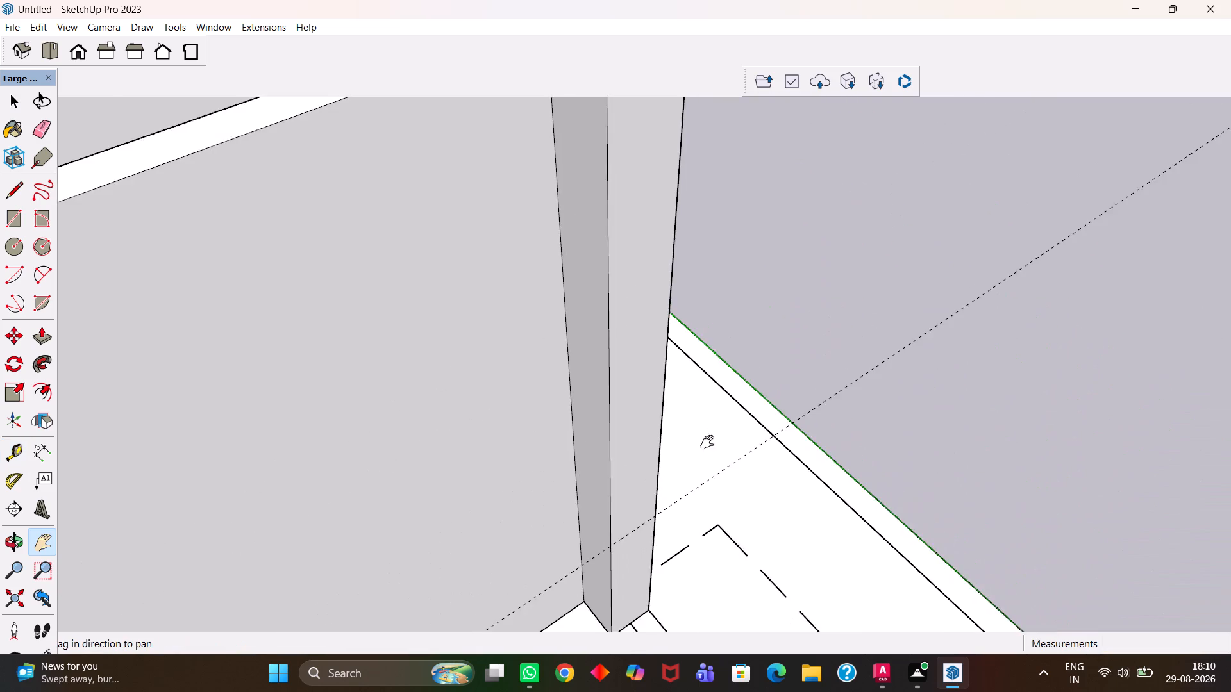
middle_click_drag(671, 484, 621, 463)
left_click_drag(594, 470, 701, 441)
scroll(701, 454, "down", 3)
key("t")
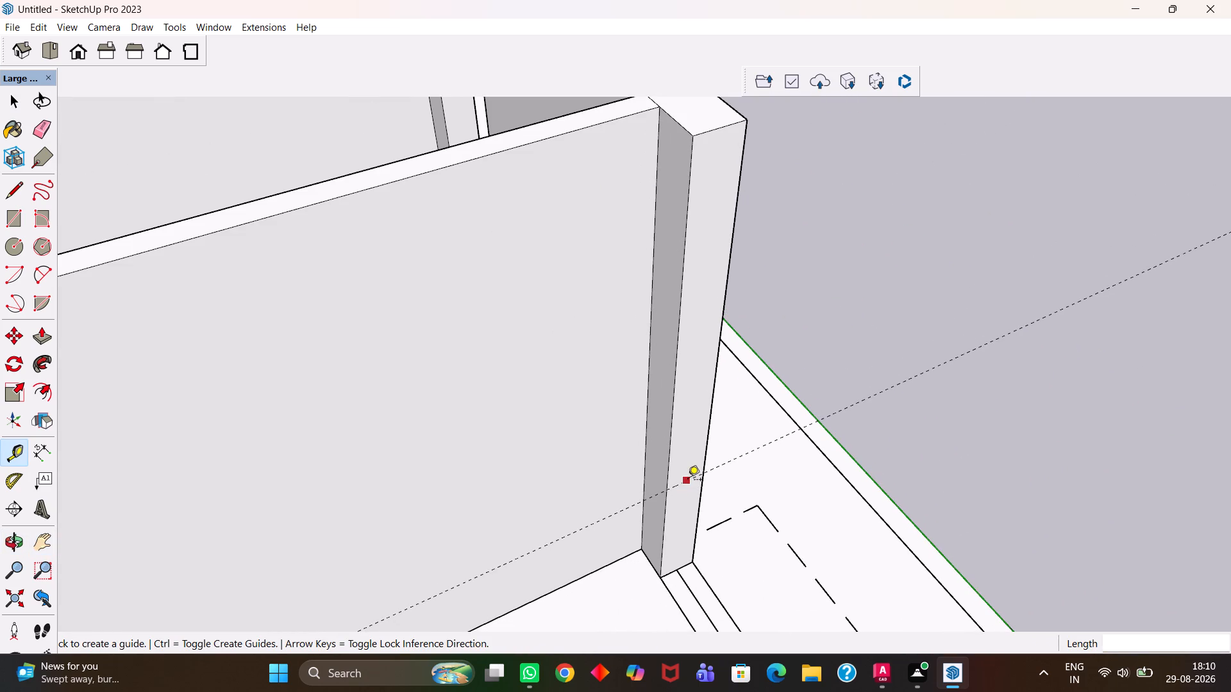
left_click(688, 481)
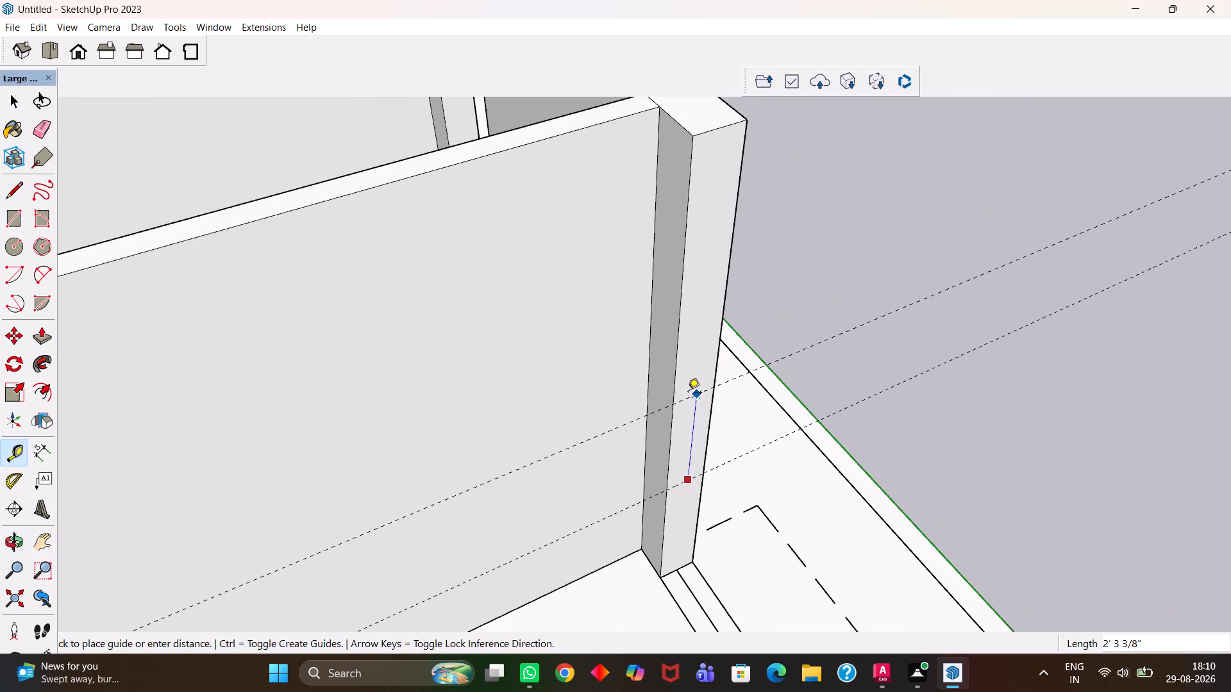
type("4'")
key("Return")
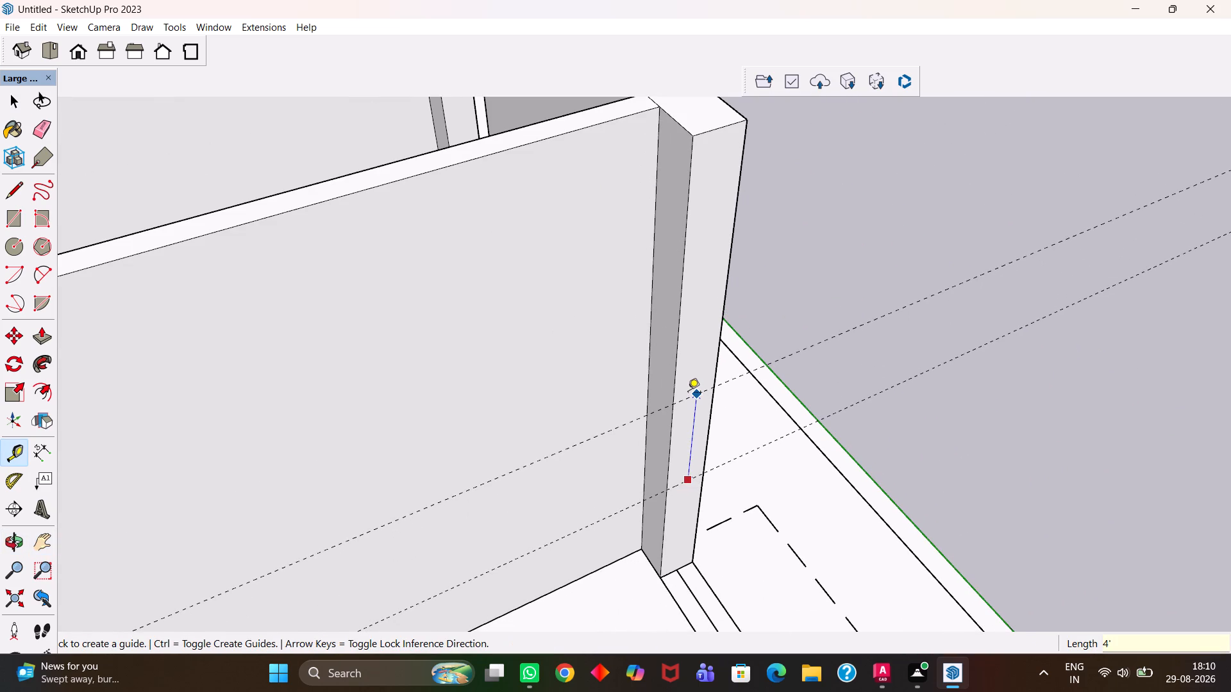
Draw a 4' by 9 1/8" rectangle between the two guides on the side wall's end face.
key("space")
scroll(741, 390, "up", 2)
double_click(673, 383)
left_click(672, 382)
key("r")
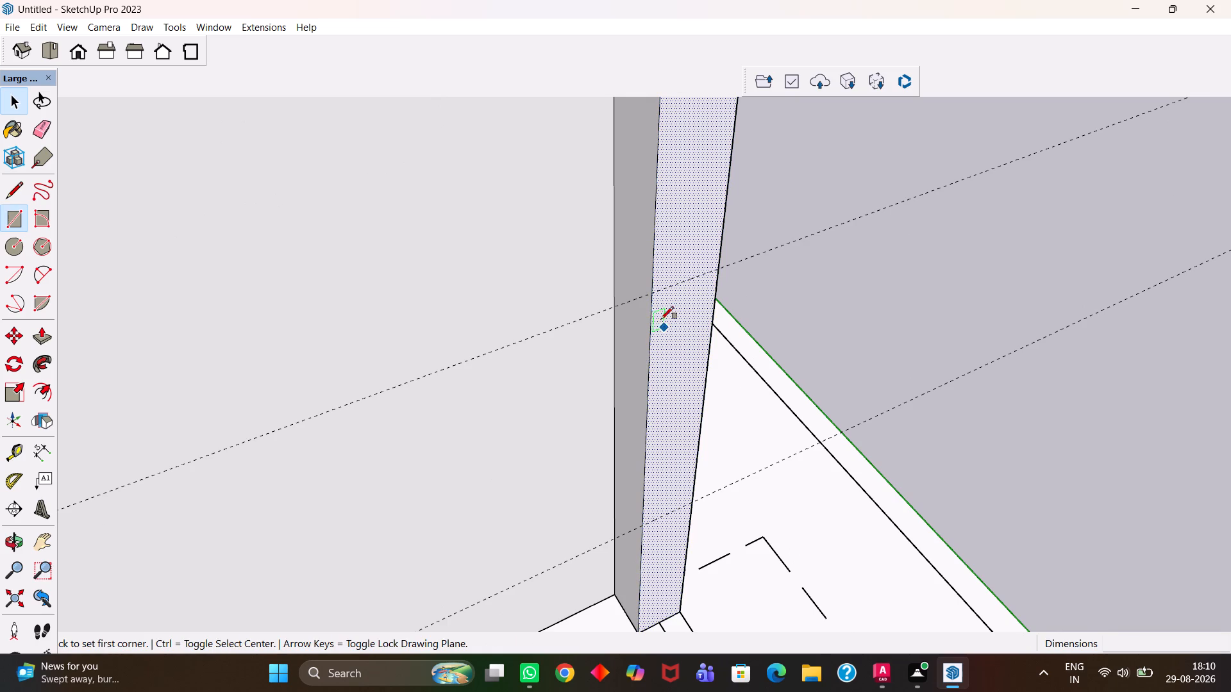
left_click(653, 293)
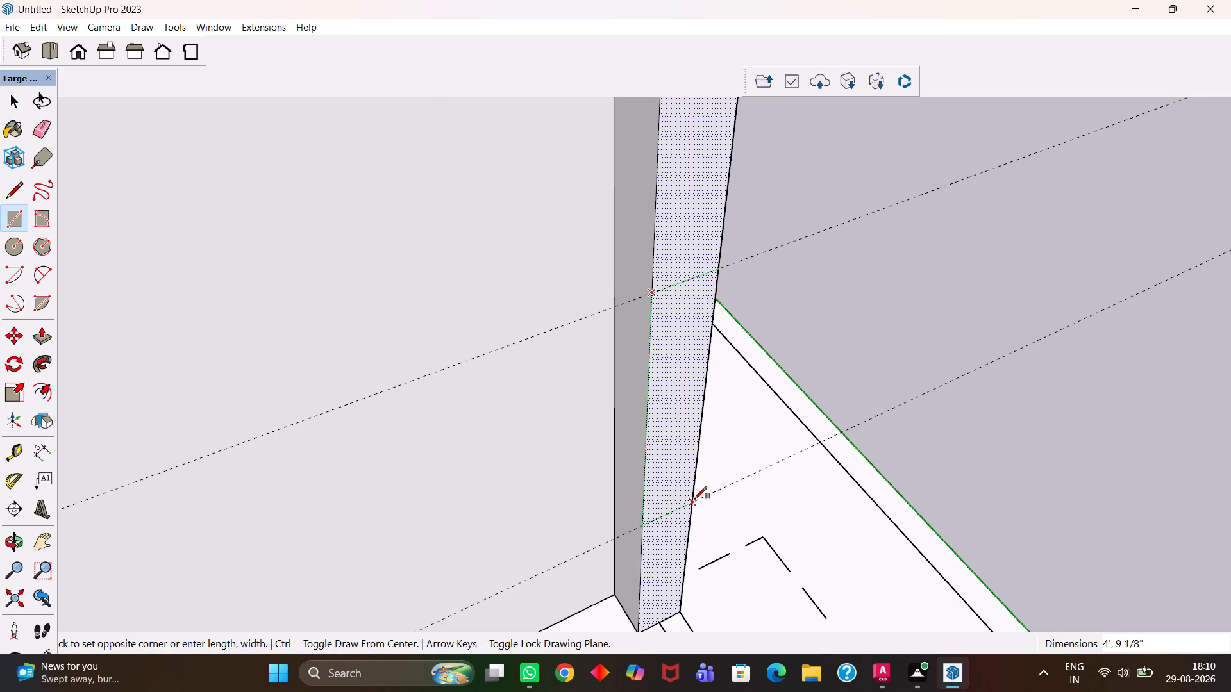
left_click(694, 499)
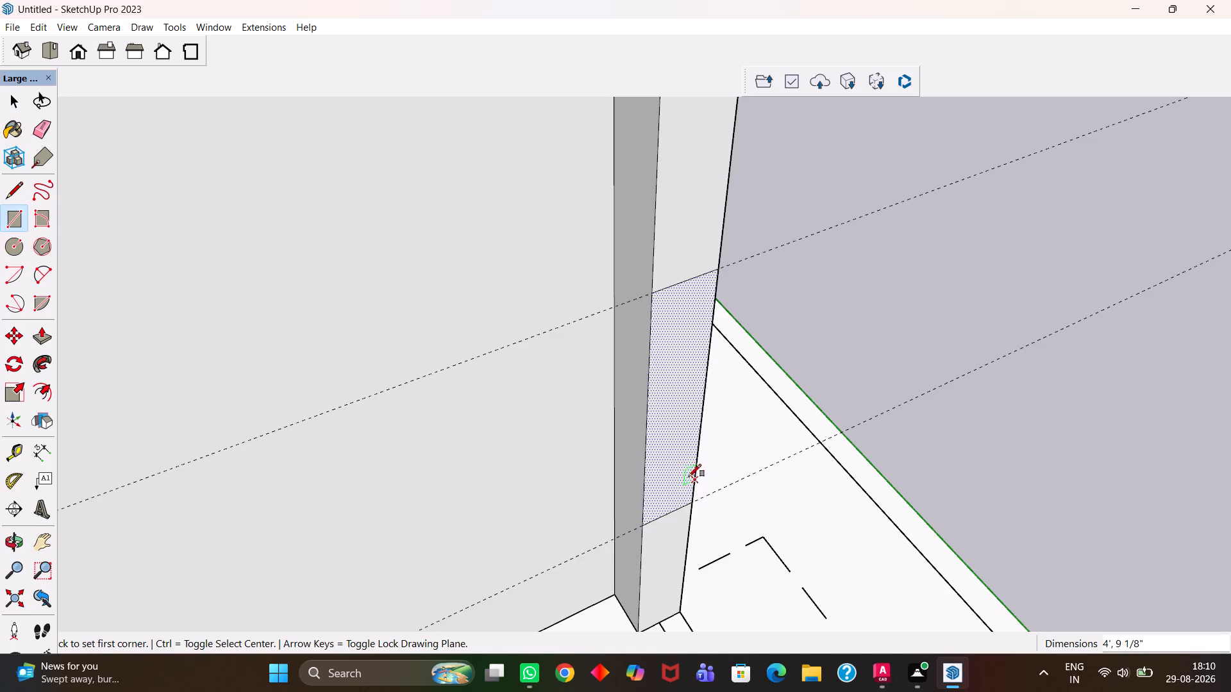
Push/Pull the end face below the window rectangle about 4' 6 15/16" to the far window jamb on the plan.
scroll(689, 476, "down", 5)
key("h")
left_click_drag(693, 517, 672, 439)
key("space")
left_click(651, 456)
scroll(651, 456, "down", 4)
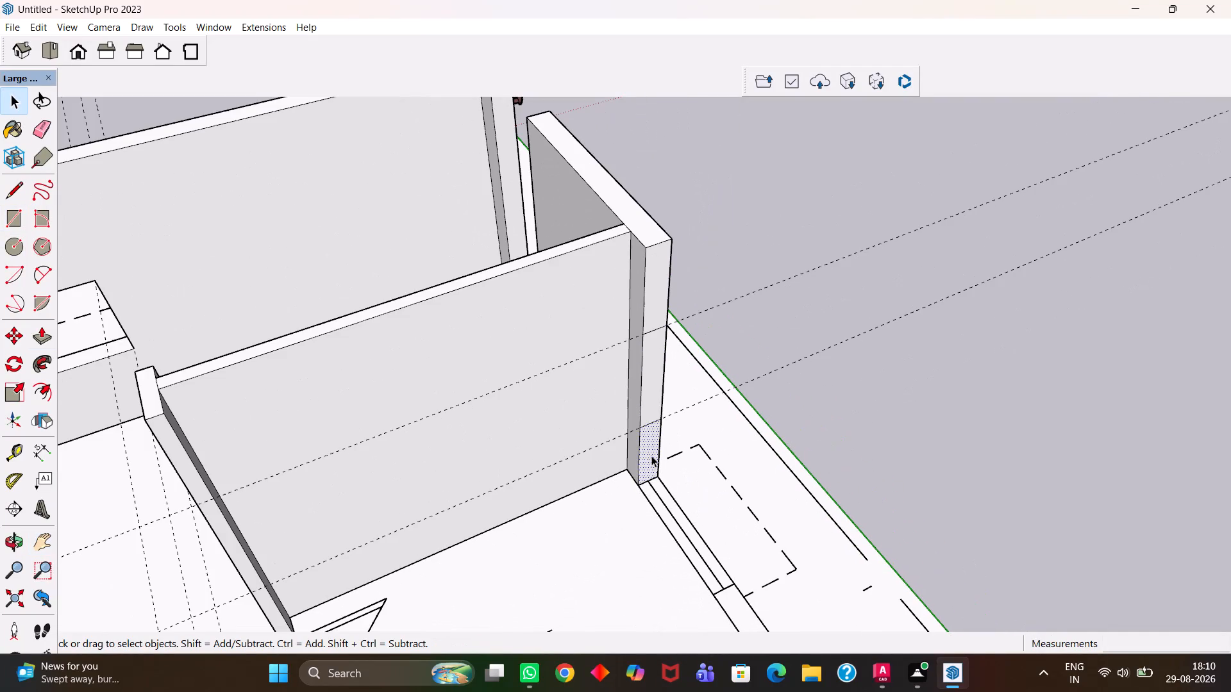
key("p")
left_click(651, 456)
left_click(712, 597)
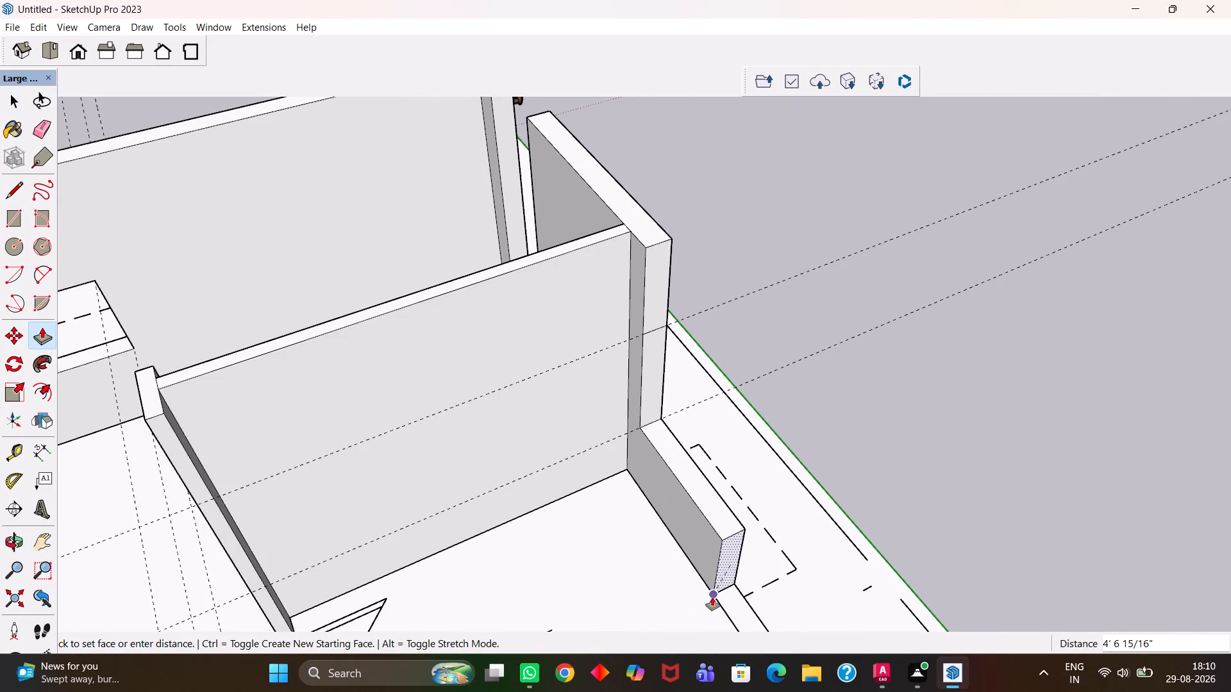
Push/Pull the end face above the window rectangle out to line up with the end of the sill wall.
key("h")
left_click_drag(688, 401, 674, 440)
key("space")
left_click(635, 354)
key("p")
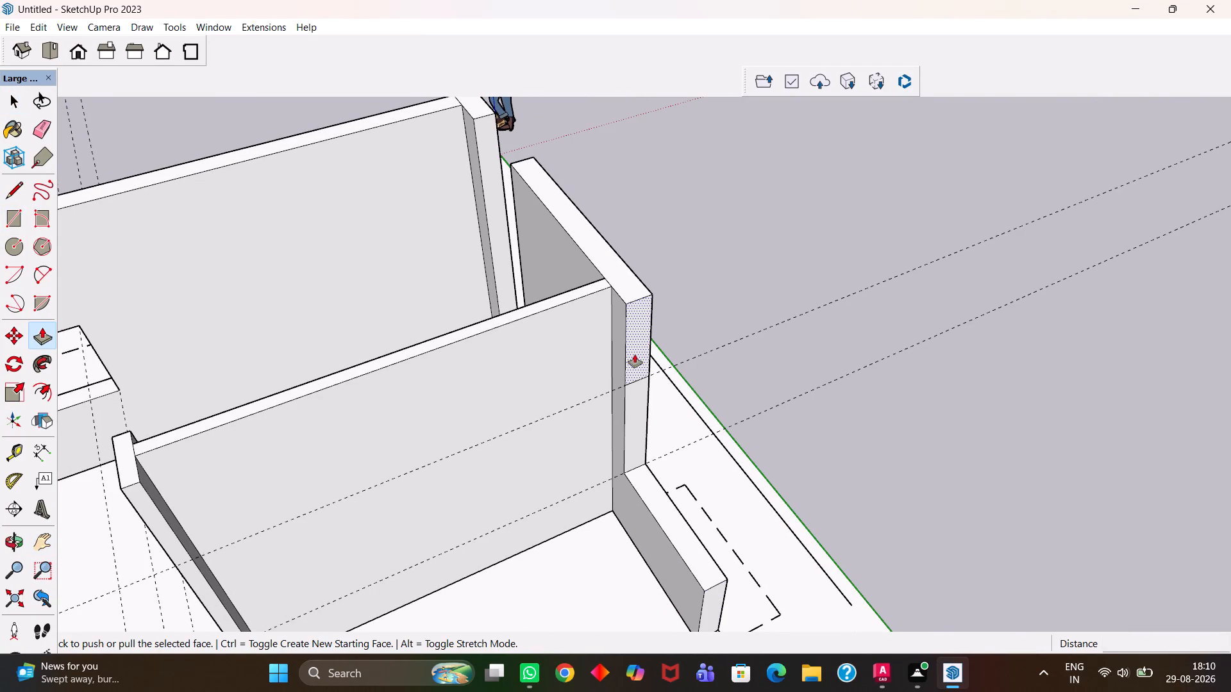
left_click(638, 373)
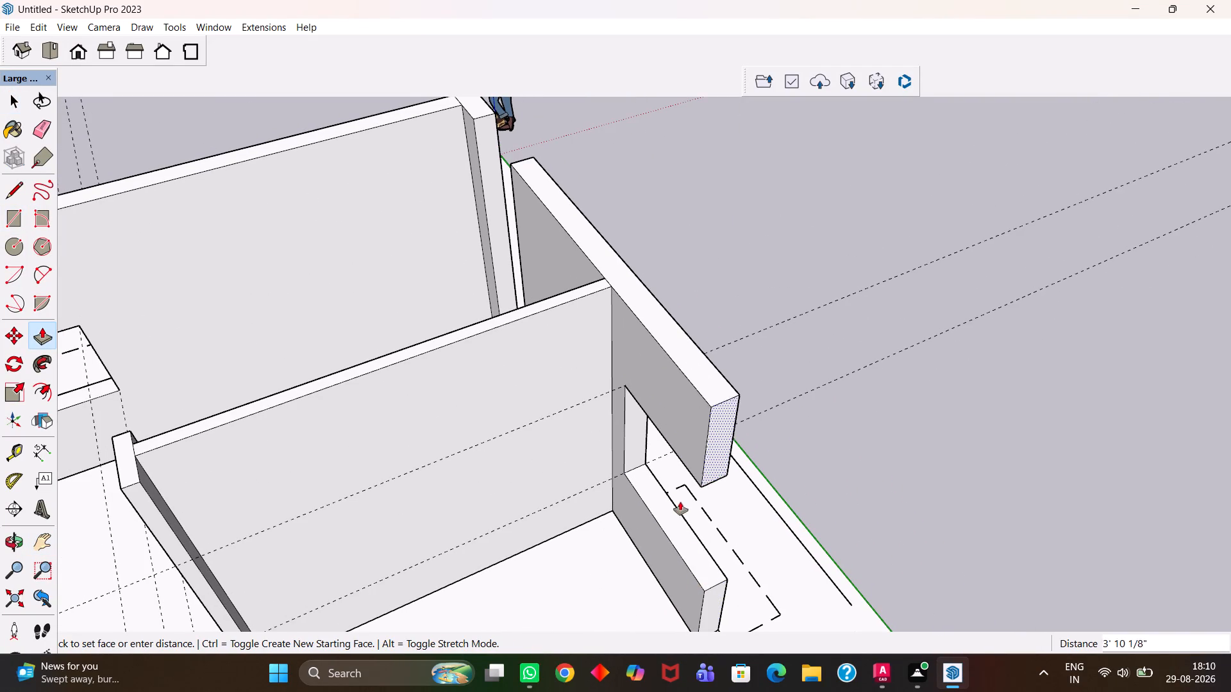
left_click(708, 594)
Examine the new window opening and the adjoining walls from the room side.
key("h")
scroll(692, 504, "down", 6)
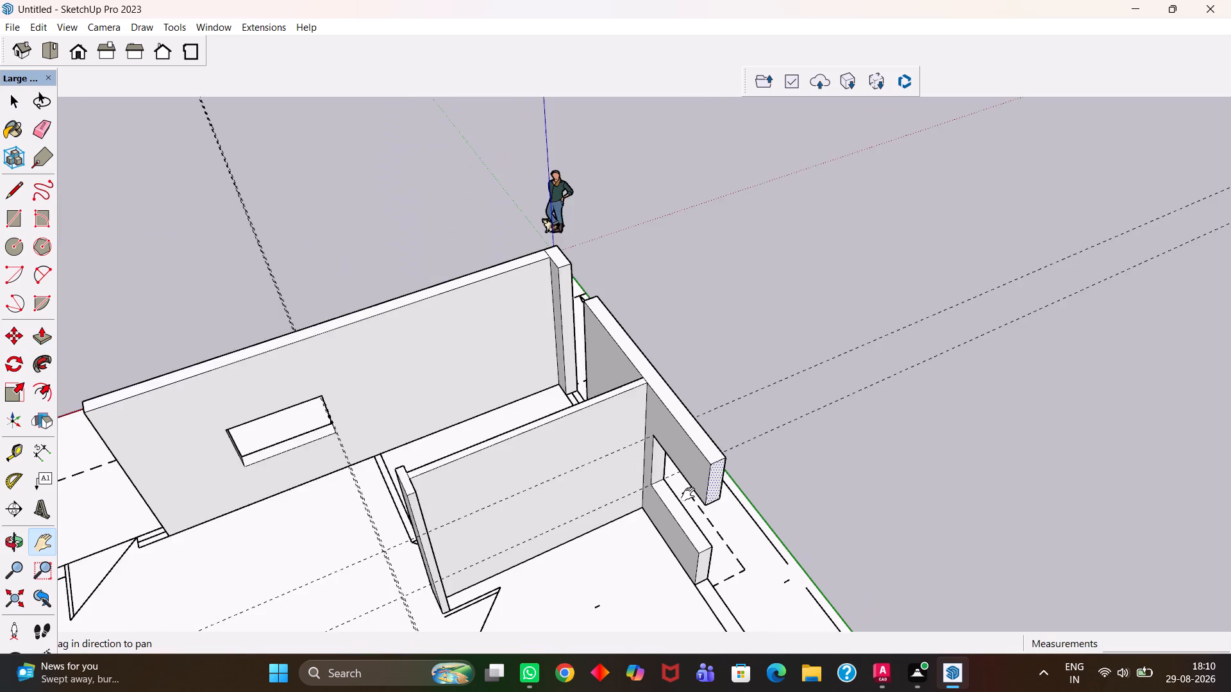
middle_click_drag(652, 474, 861, 545)
scroll(852, 532, "up", 1)
scroll(720, 479, "up", 2)
middle_click_drag(635, 450, 766, 484)
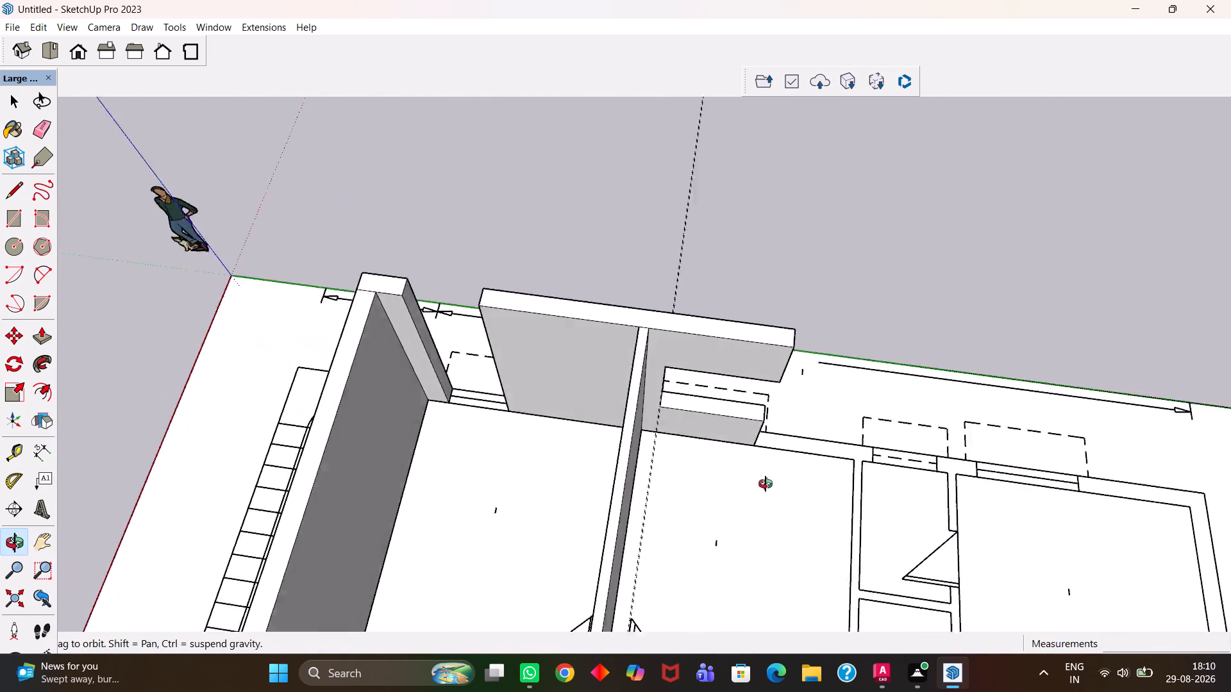
middle_click_drag(766, 484, 777, 467)
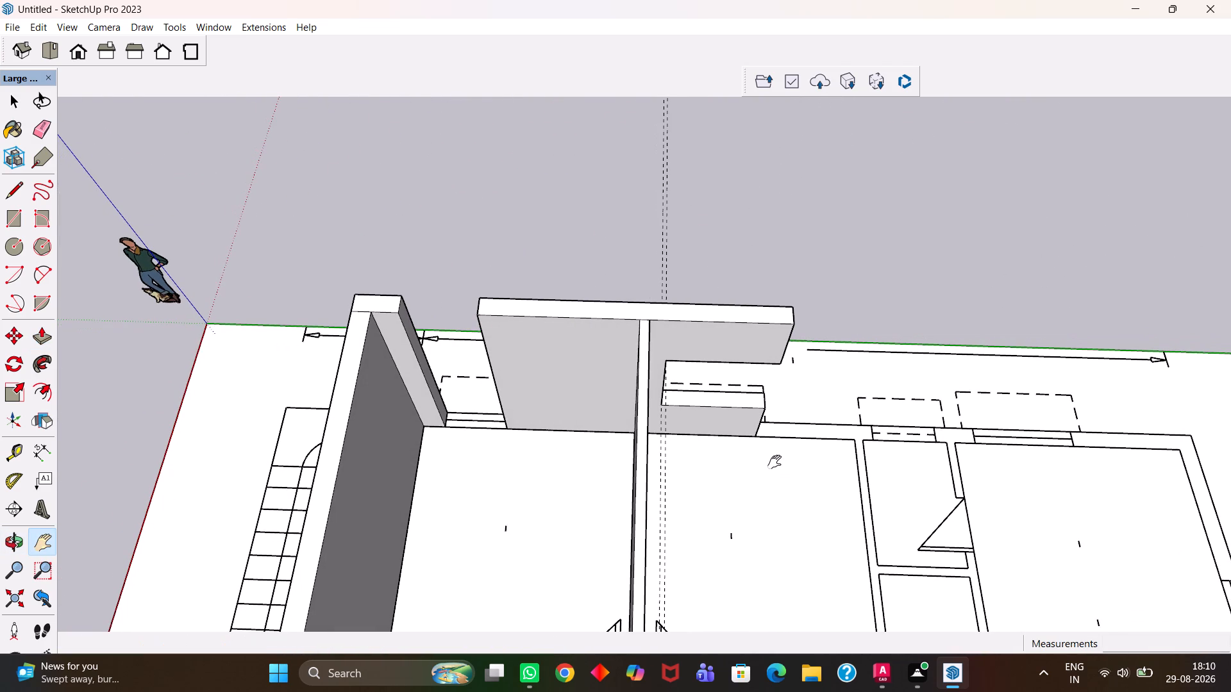
scroll(692, 462, "up", 5)
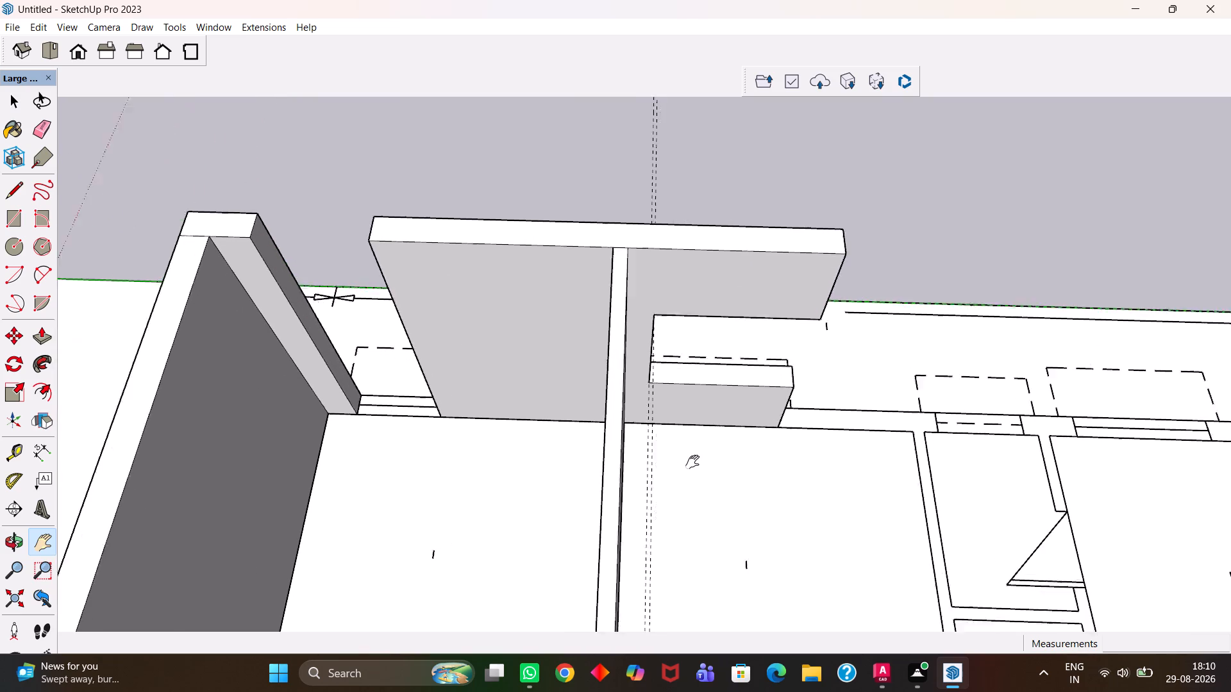
scroll(692, 462, "up", 1)
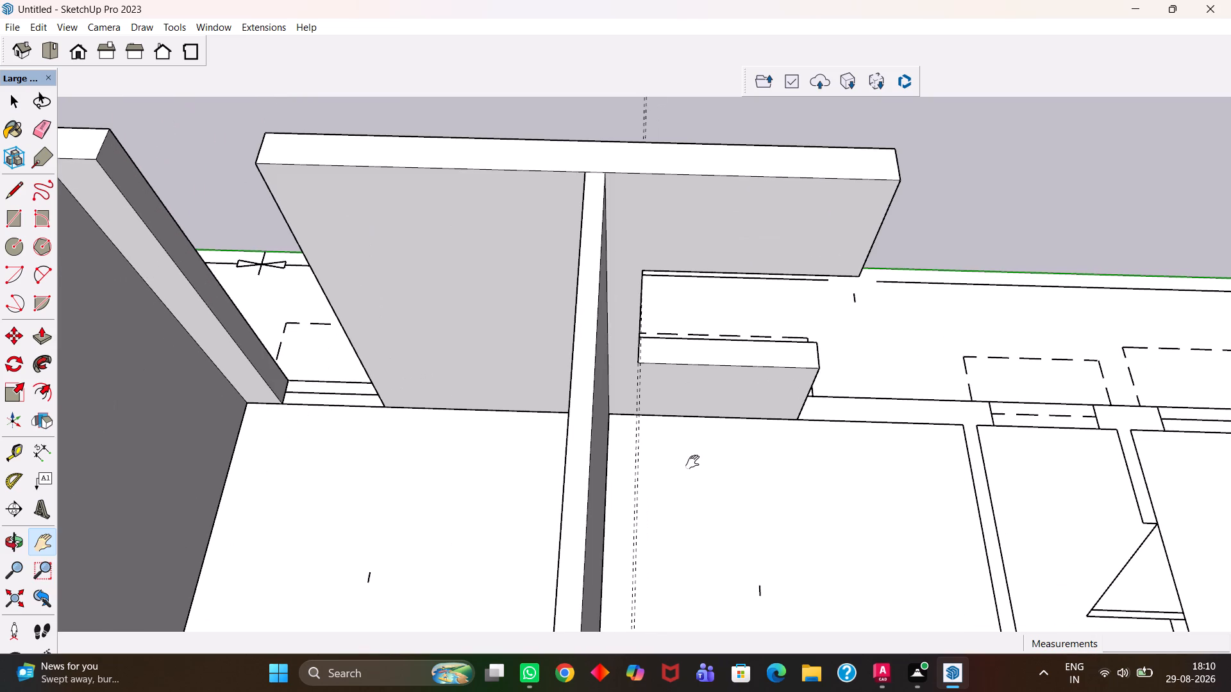
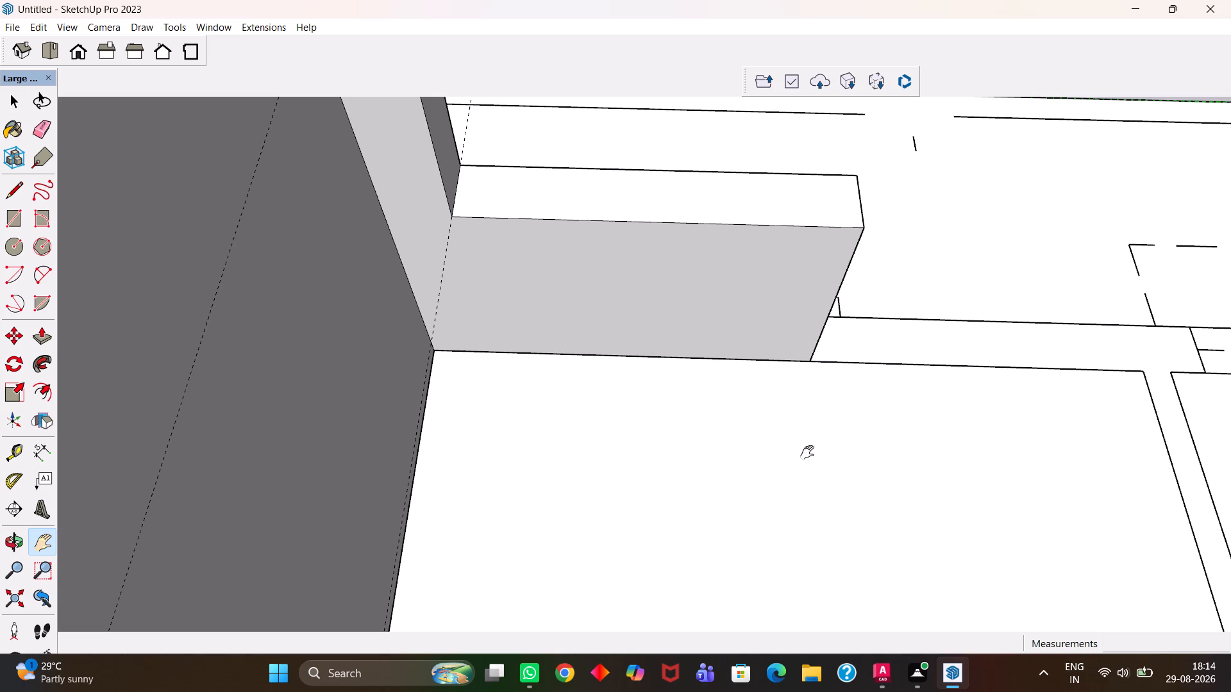
Examine the base of the sill wall below the window opening where its end meets the wall lines on the plan.
scroll(807, 452, "up", 3)
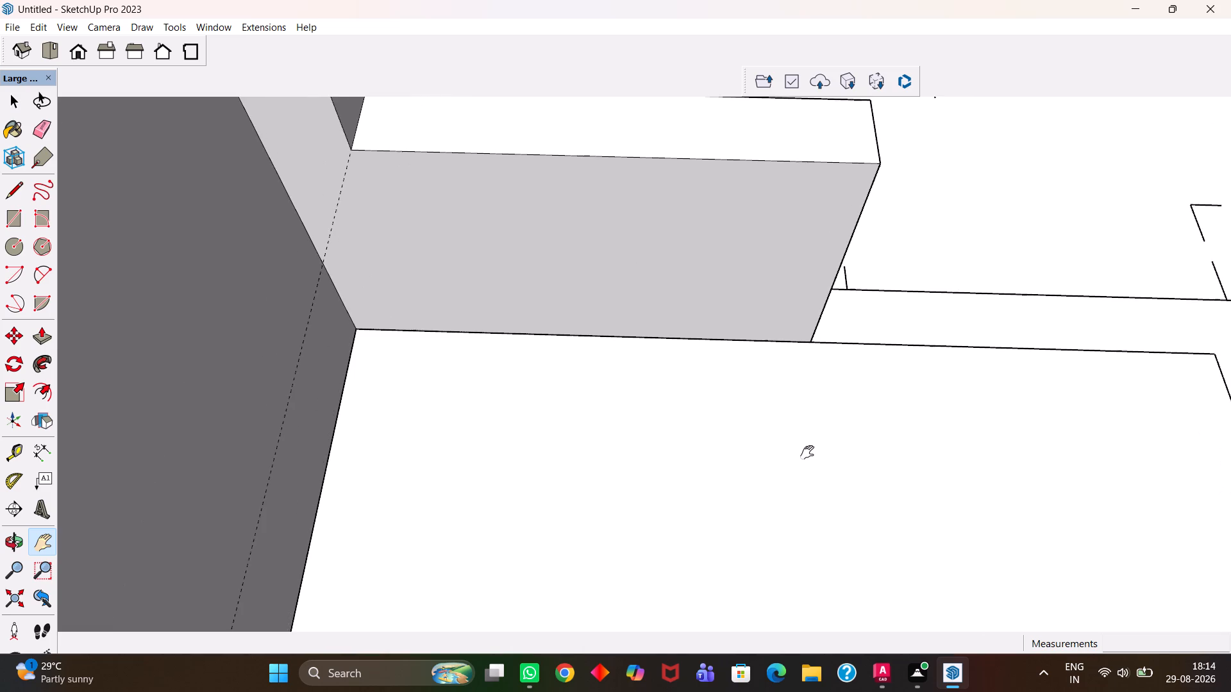
scroll(807, 452, "up", 5)
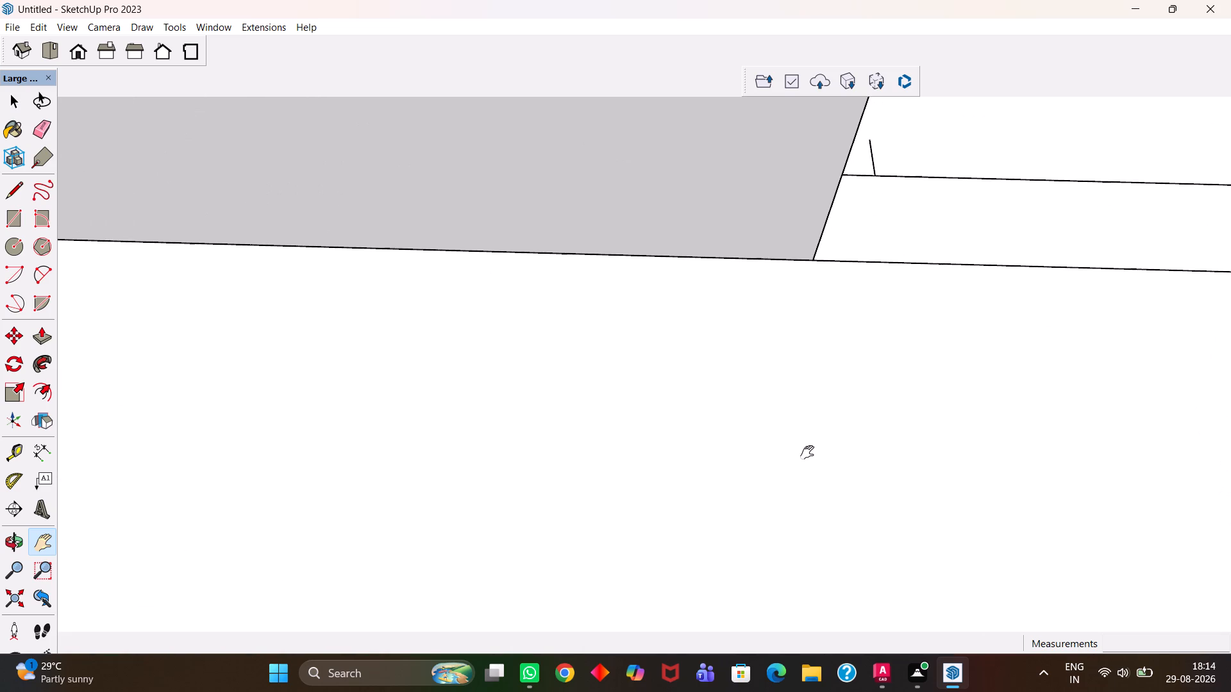
scroll(807, 452, "up", 1)
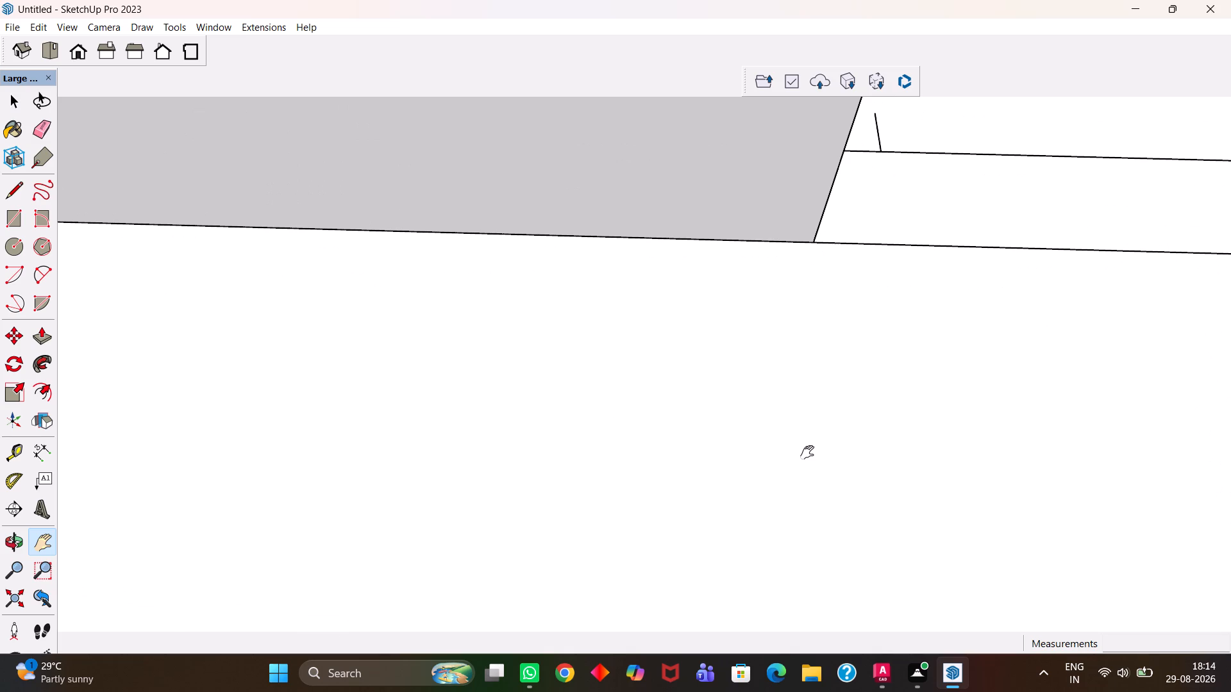
scroll(807, 452, "up", 3)
scroll(807, 452, "down", 5)
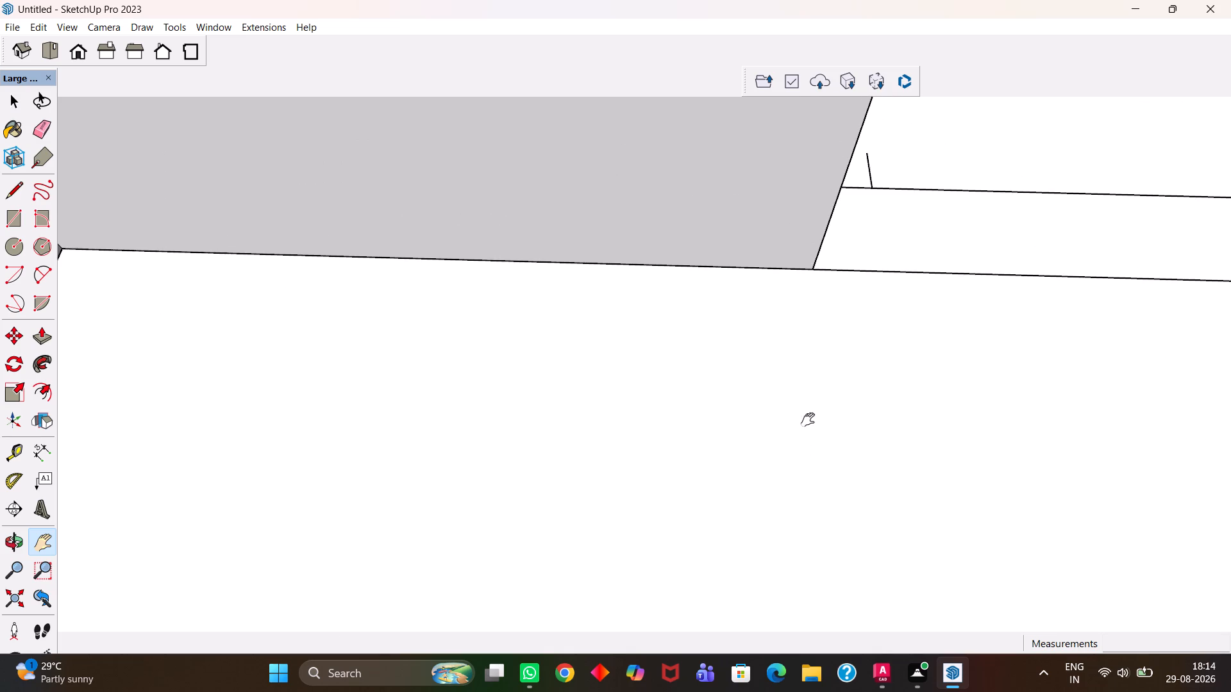
scroll(805, 429, "down", 6)
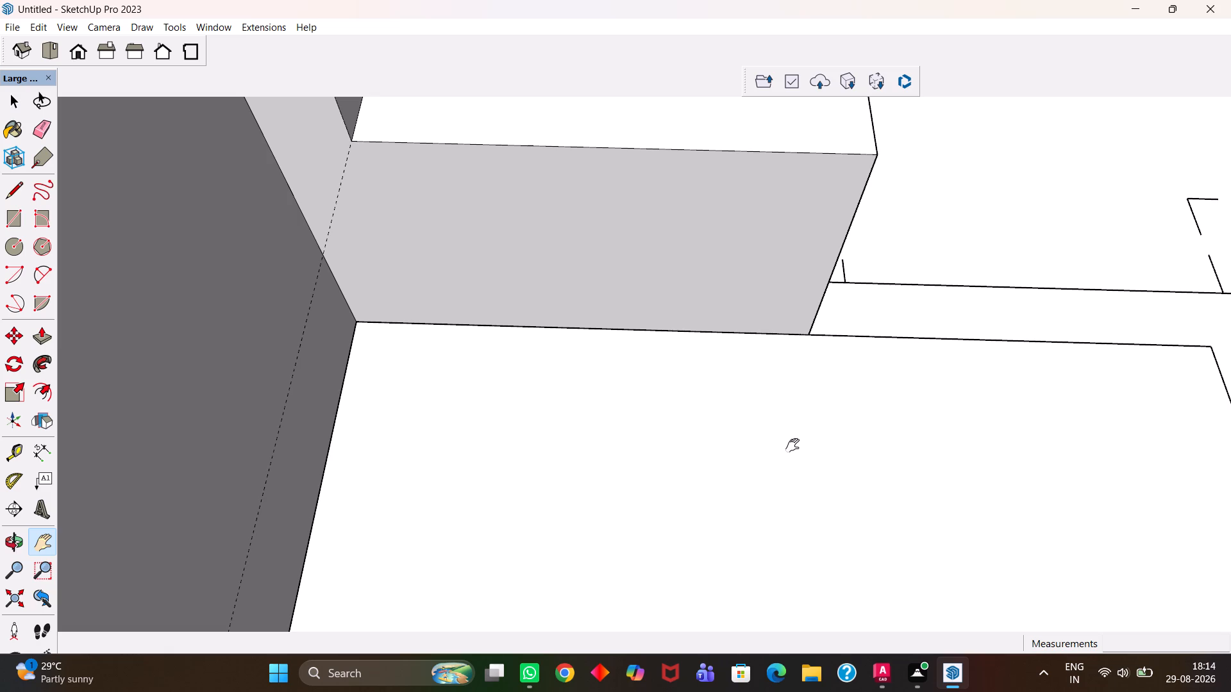
scroll(792, 445, "up", 2)
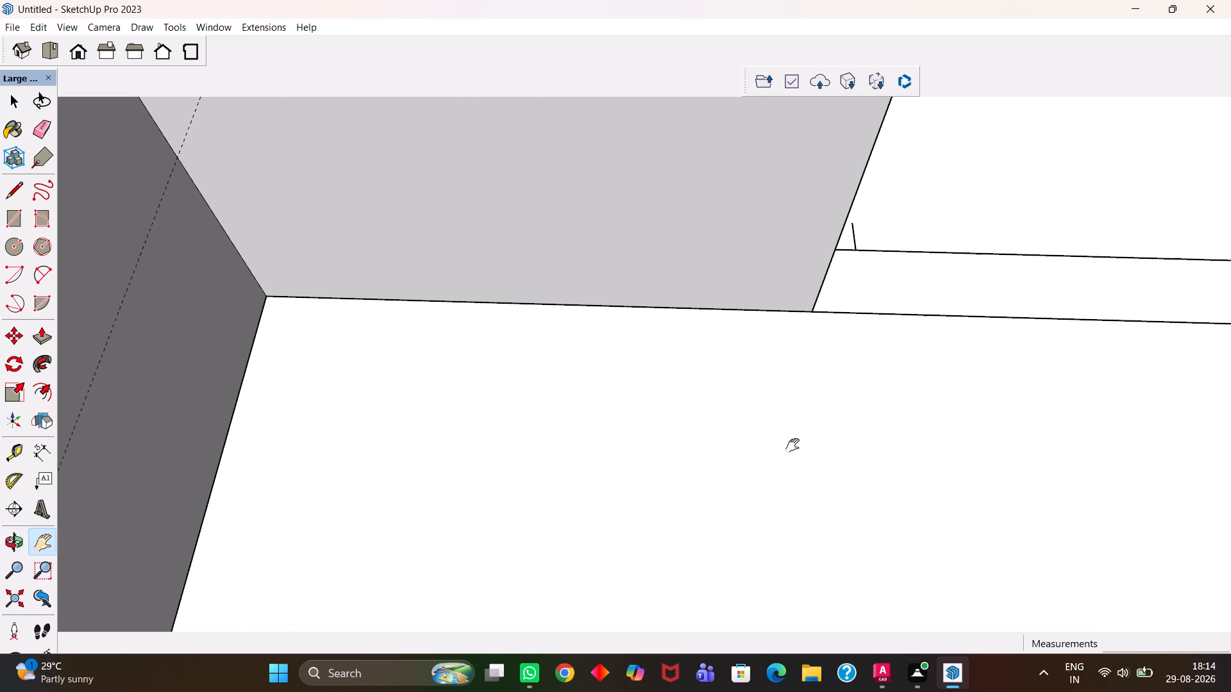
scroll(792, 445, "up", 1)
scroll(792, 445, "down", 2)
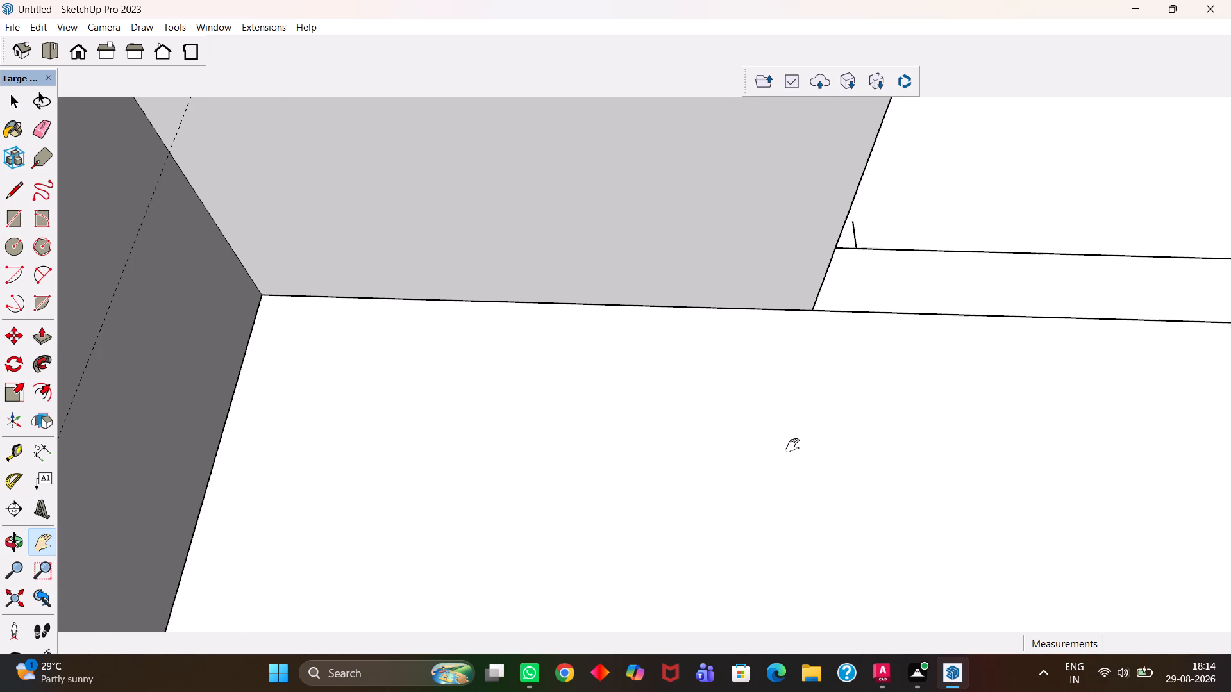
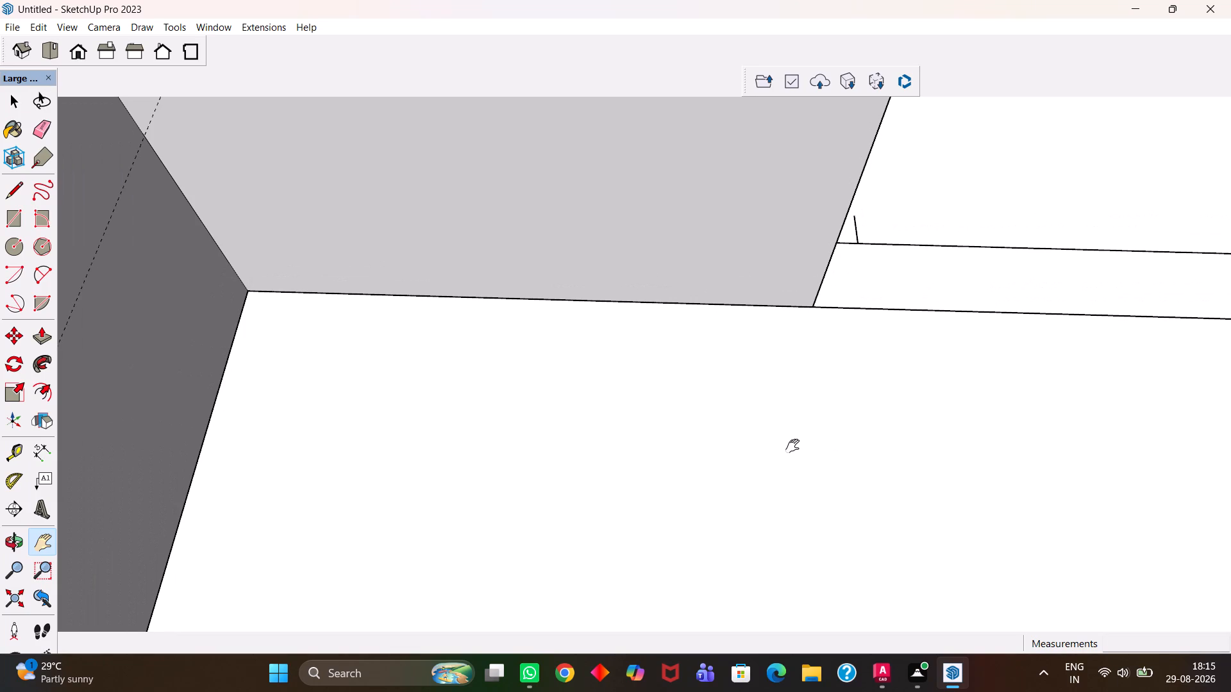
Draw a rectangle over the outer wall strip on the plan, from the sill wall's end to the next window opening.
scroll(804, 440, "up", 6)
scroll(755, 383, "down", 7)
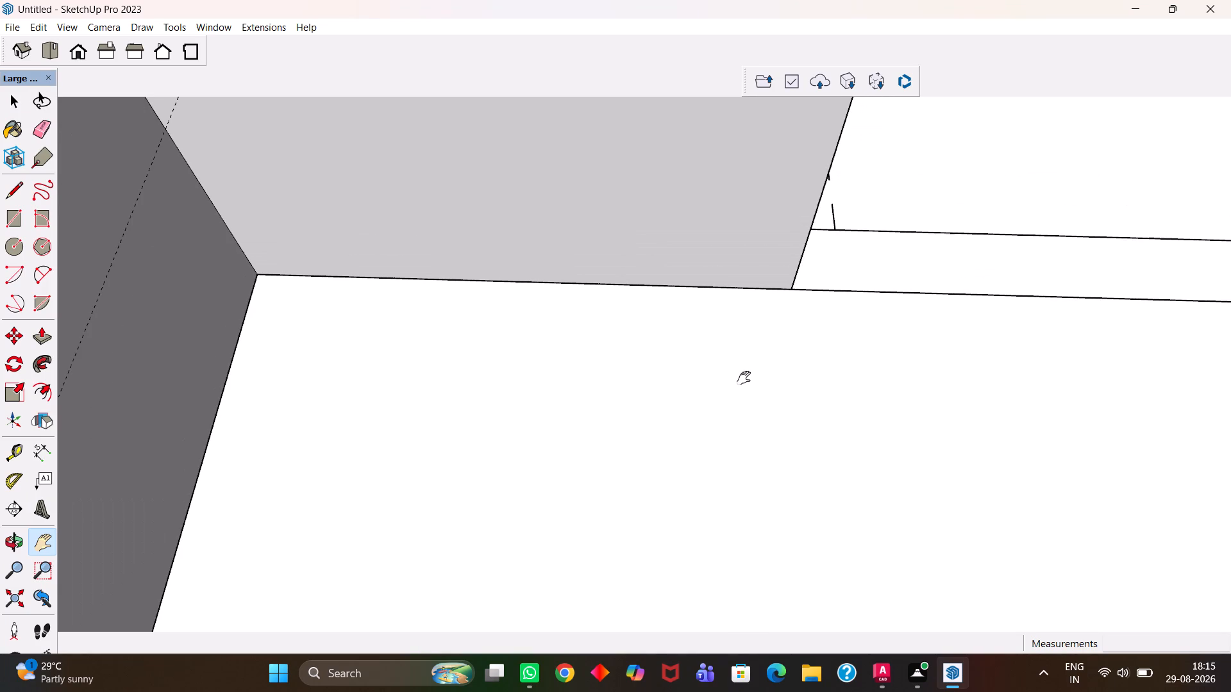
scroll(754, 382, "down", 2)
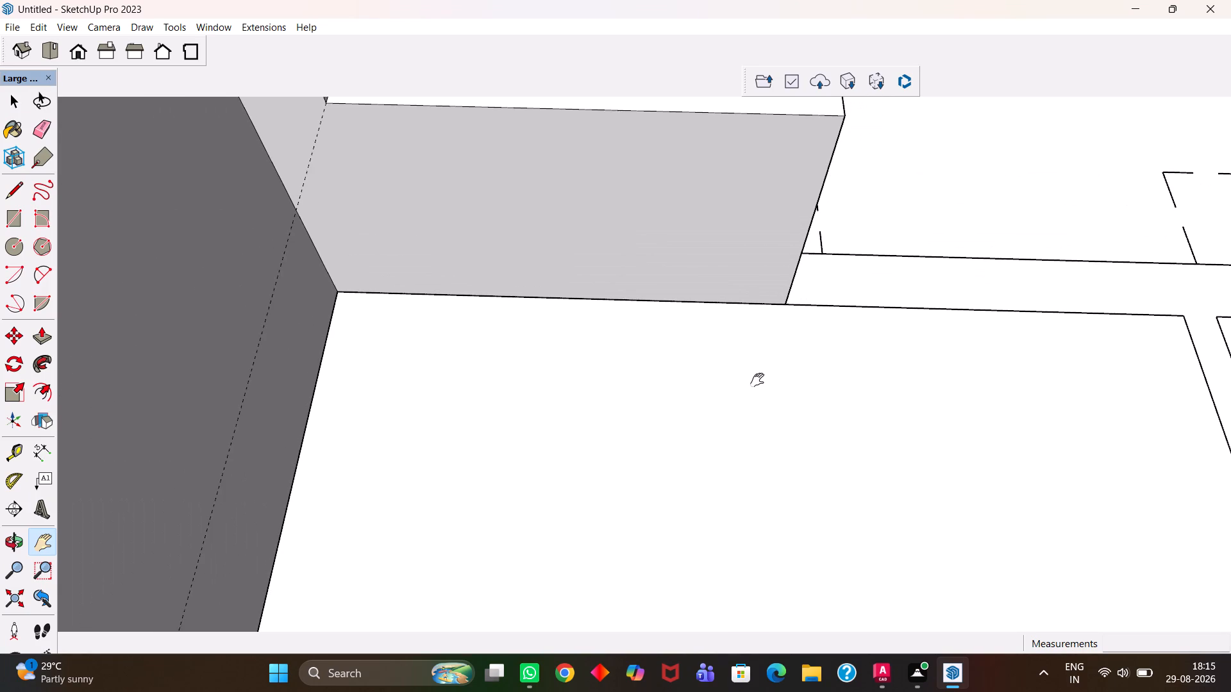
scroll(760, 378, "down", 9)
left_click_drag(847, 326, 602, 488)
scroll(515, 453, "up", 9)
scroll(540, 498, "down", 6)
middle_click_drag(595, 525, 610, 537)
key("h")
scroll(614, 538, "up", 2)
scroll(615, 536, "down", 4)
key("space")
left_click_drag(642, 527, 587, 511)
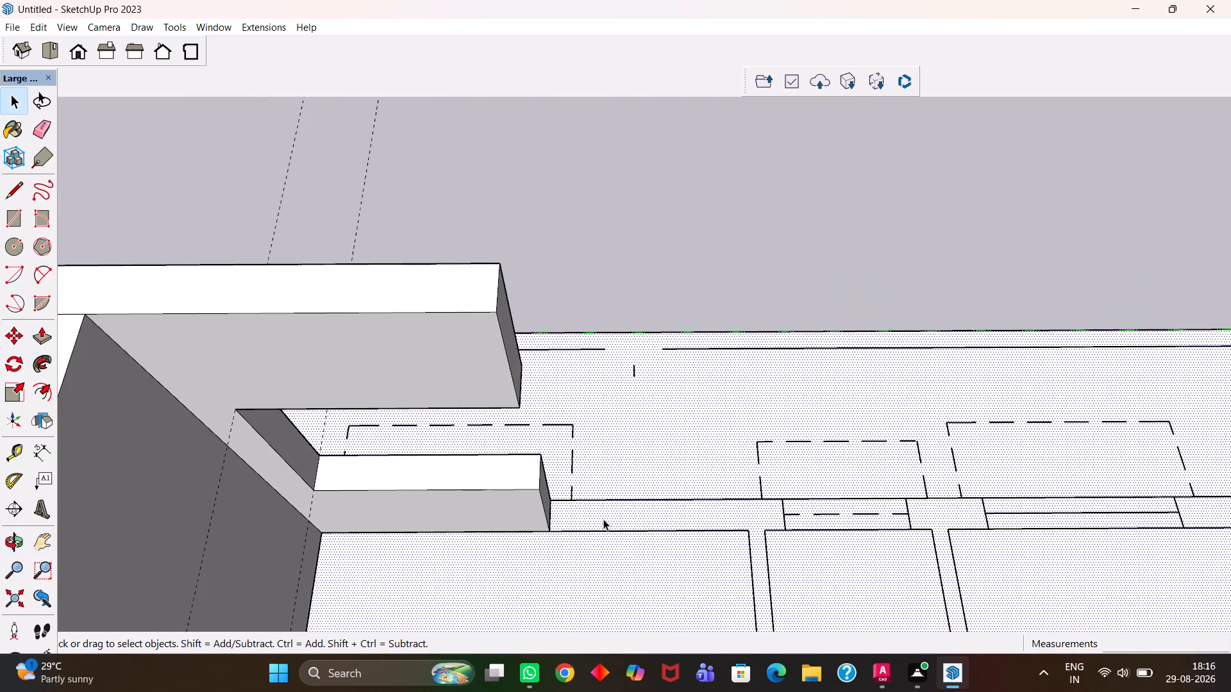
left_click(632, 516)
scroll(619, 515, "up", 4)
key("r")
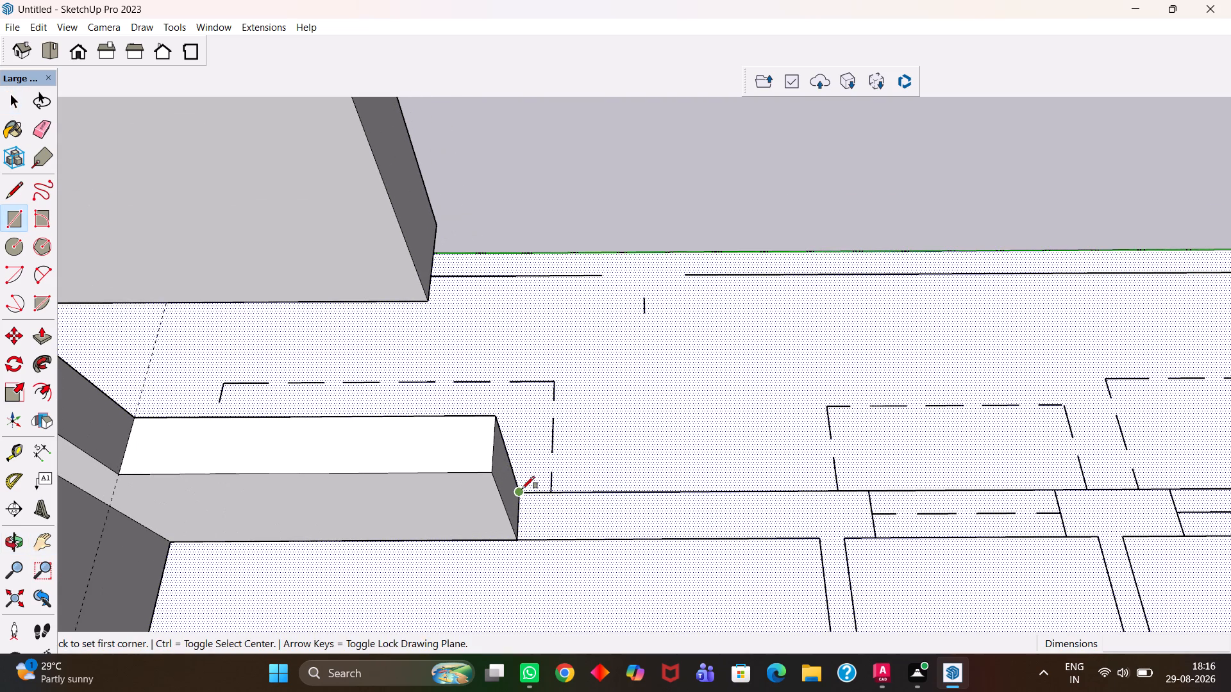
left_click(522, 489)
left_click(876, 536)
key("space")
Push/Pull the new outer wall strip up level with the top of the adjoining full-height wall.
scroll(746, 525, "down", 3)
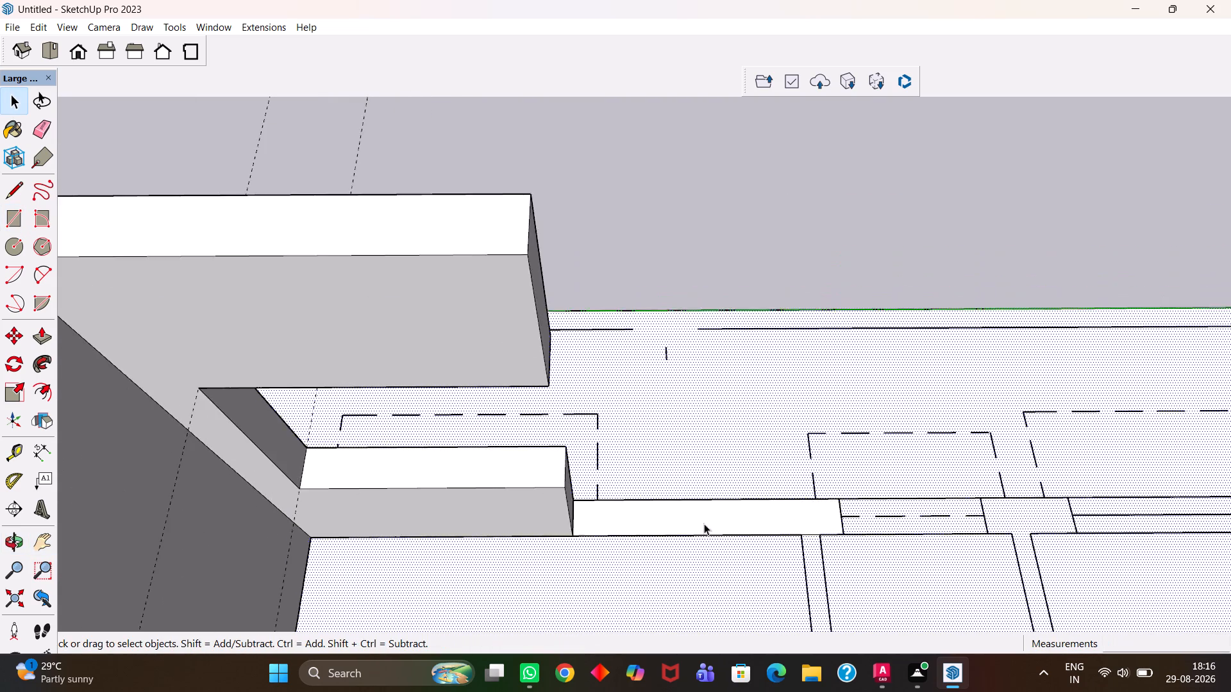
scroll(704, 523, "down", 3)
left_click(674, 524)
key("p")
left_click(675, 527)
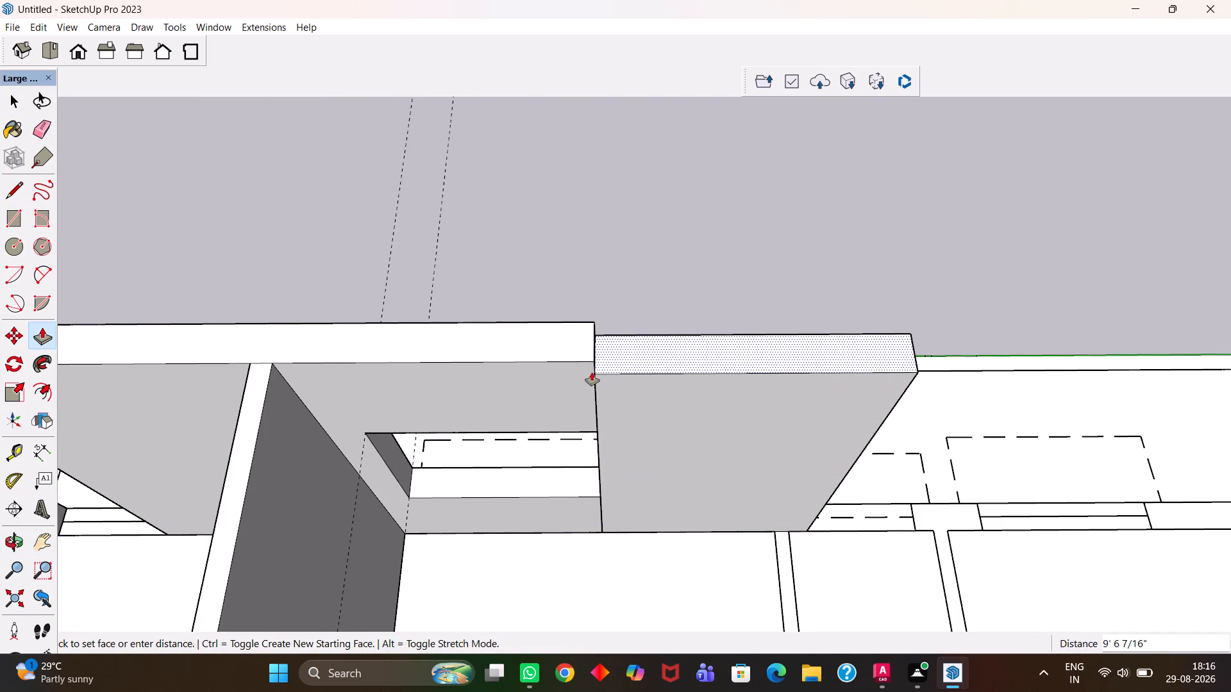
left_click(590, 359)
Draw a rectangle about 11' 4 1/2" by 4 9/16" over the partition strip running inward from the new outer wall.
key("h")
scroll(594, 368, "down", 7)
left_click_drag(732, 472, 673, 434)
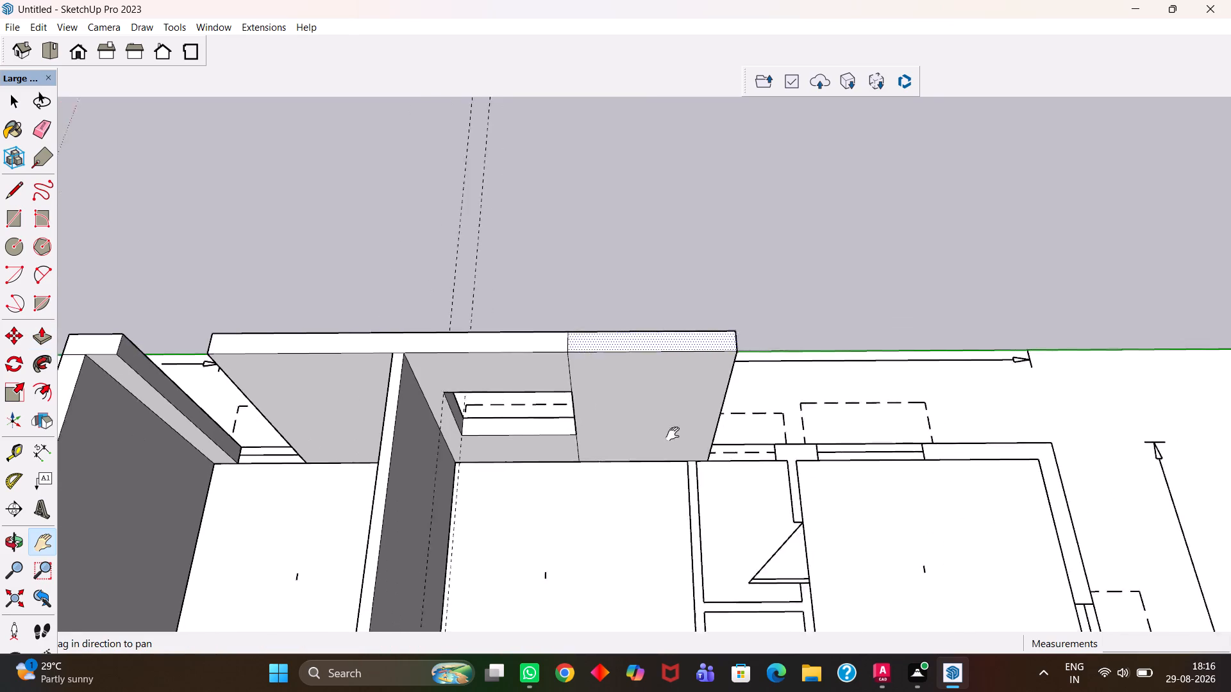
left_click_drag(673, 434, 639, 396)
scroll(632, 418, "up", 18)
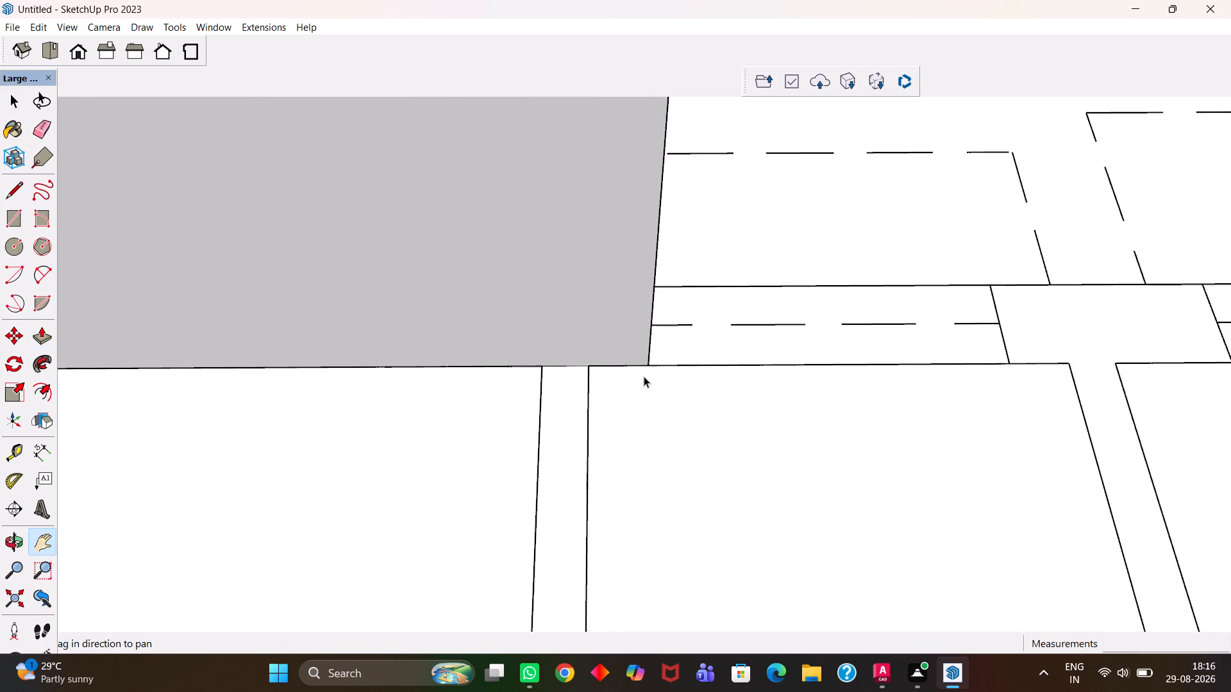
key("space")
scroll(644, 376, "up", 2)
left_click(646, 358)
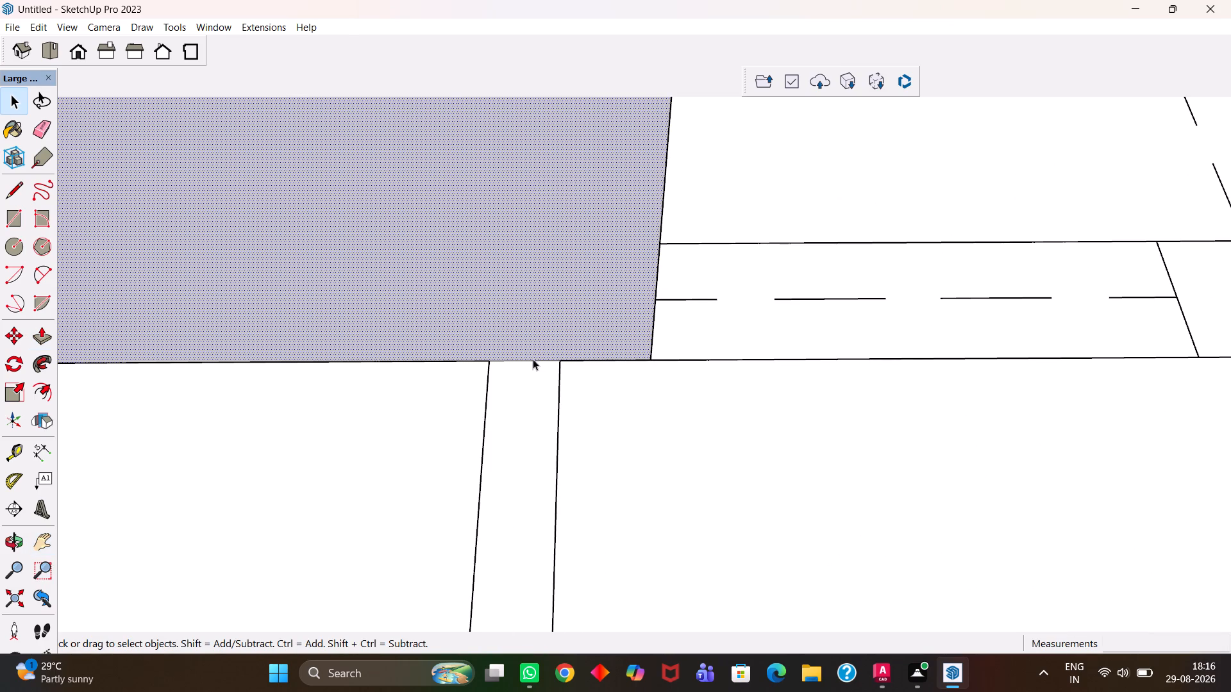
left_click(539, 387)
scroll(536, 391, "down", 5)
middle_click_drag(530, 413, 545, 420)
scroll(530, 413, "up", 1)
scroll(545, 420, "down", 8)
key("h")
left_click_drag(548, 491, 558, 460)
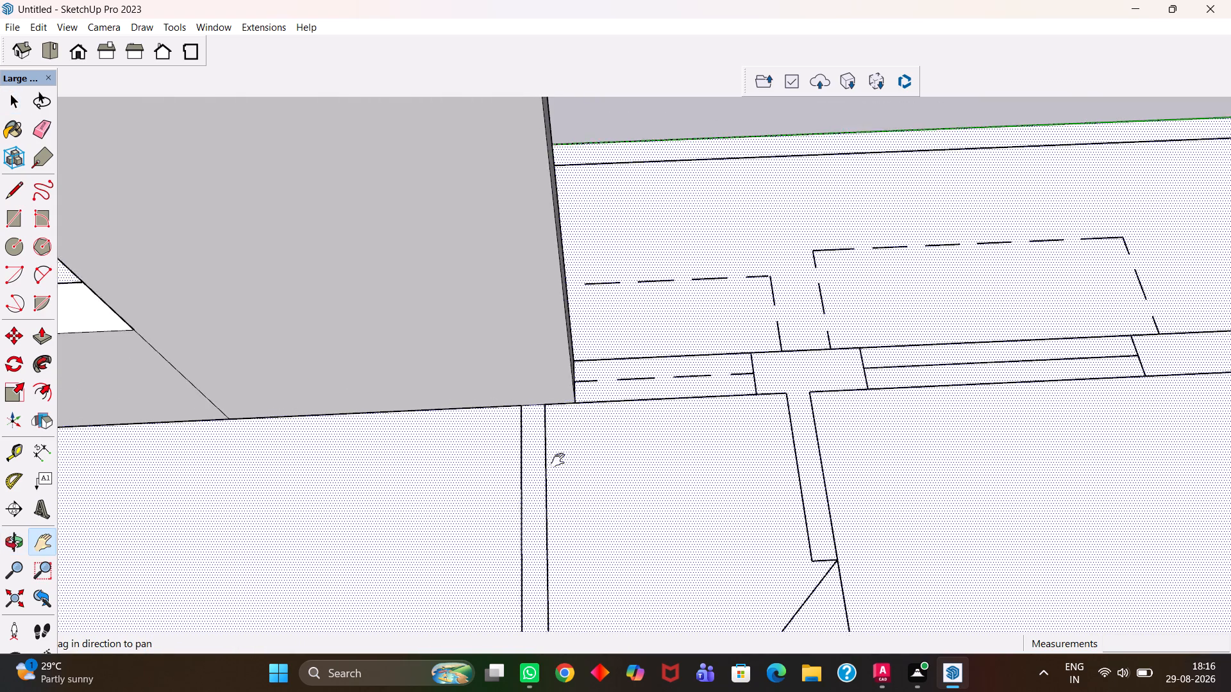
left_click_drag(558, 460, 576, 373)
scroll(510, 381, "down", 4)
scroll(420, 398, "down", 2)
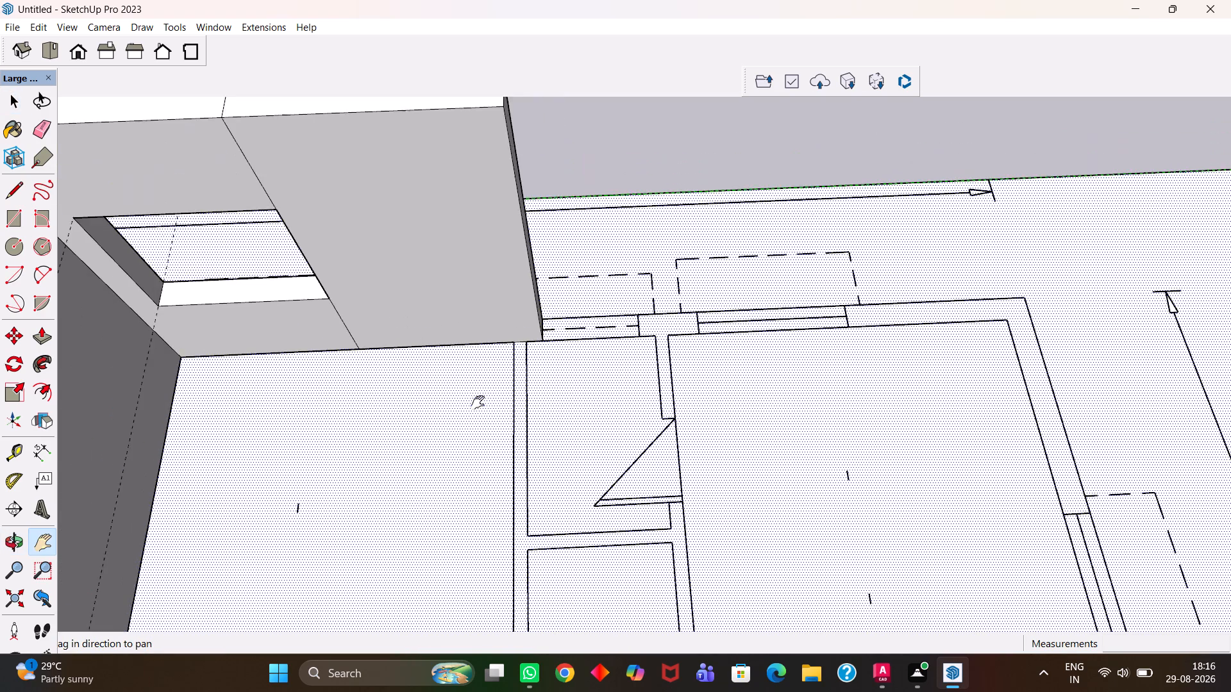
scroll(478, 402, "down", 4)
middle_click_drag(378, 407, 803, 379)
scroll(496, 457, "up", 5)
left_click_drag(695, 505, 474, 361)
middle_click_drag(420, 406, 473, 435)
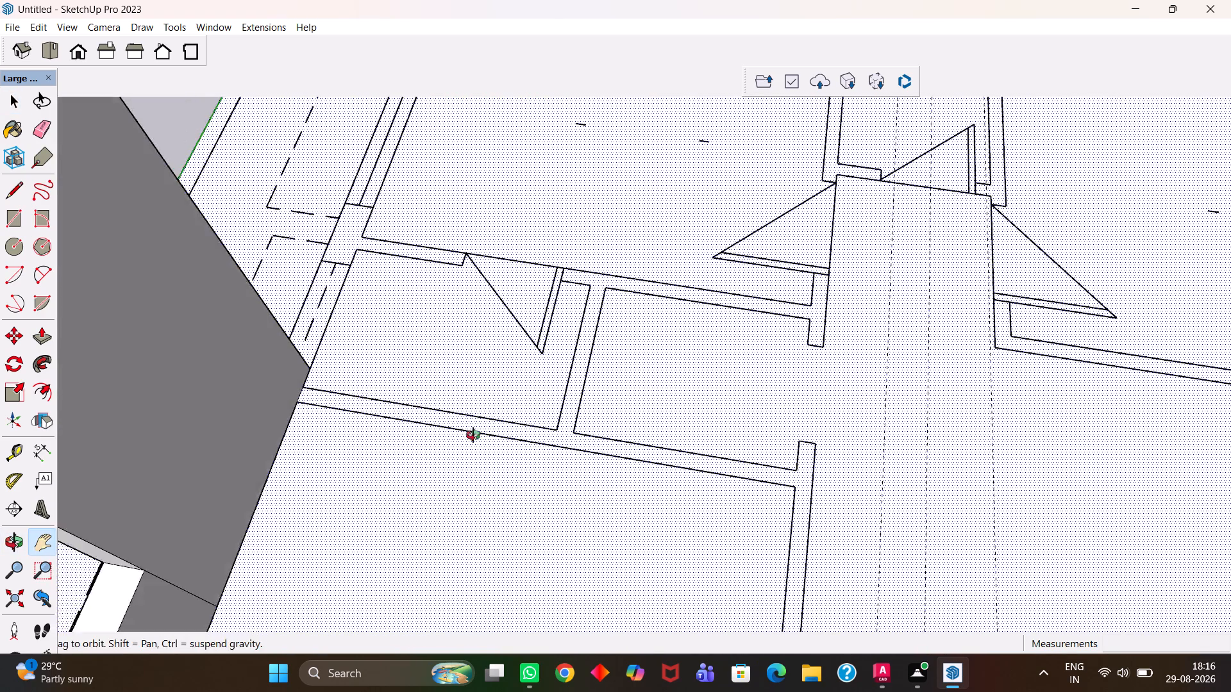
middle_click_drag(473, 435, 548, 420)
scroll(534, 423, "up", 5)
key("r")
left_click(157, 493)
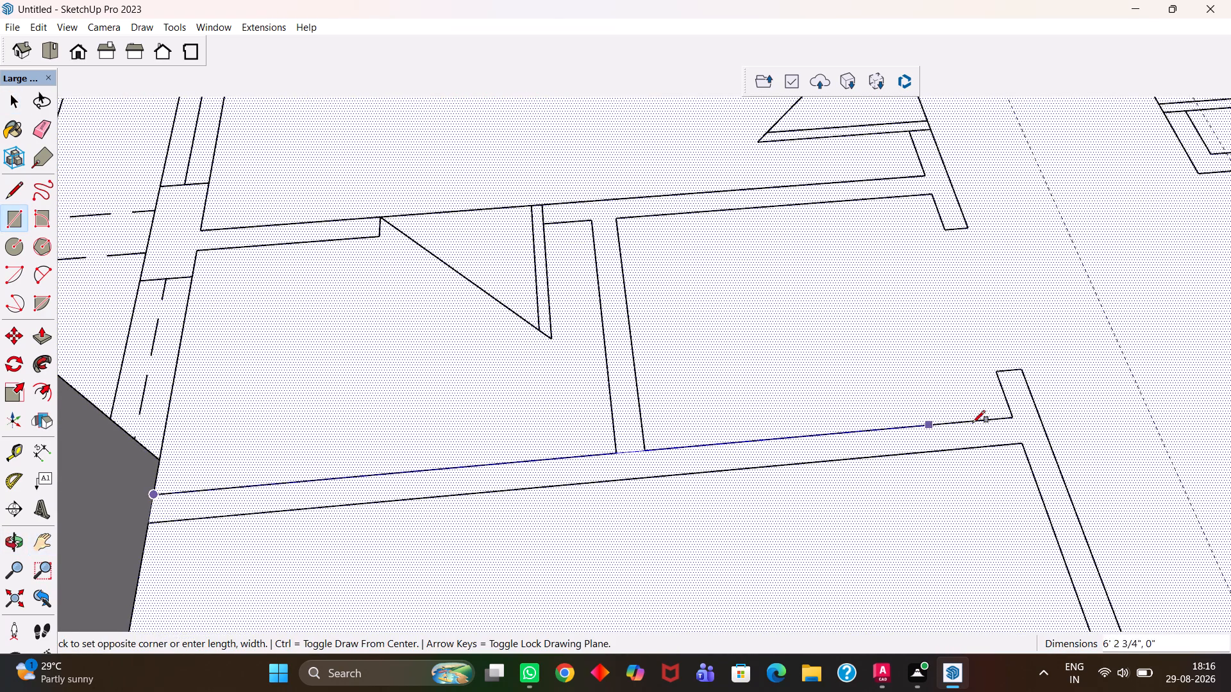
left_click(1022, 443)
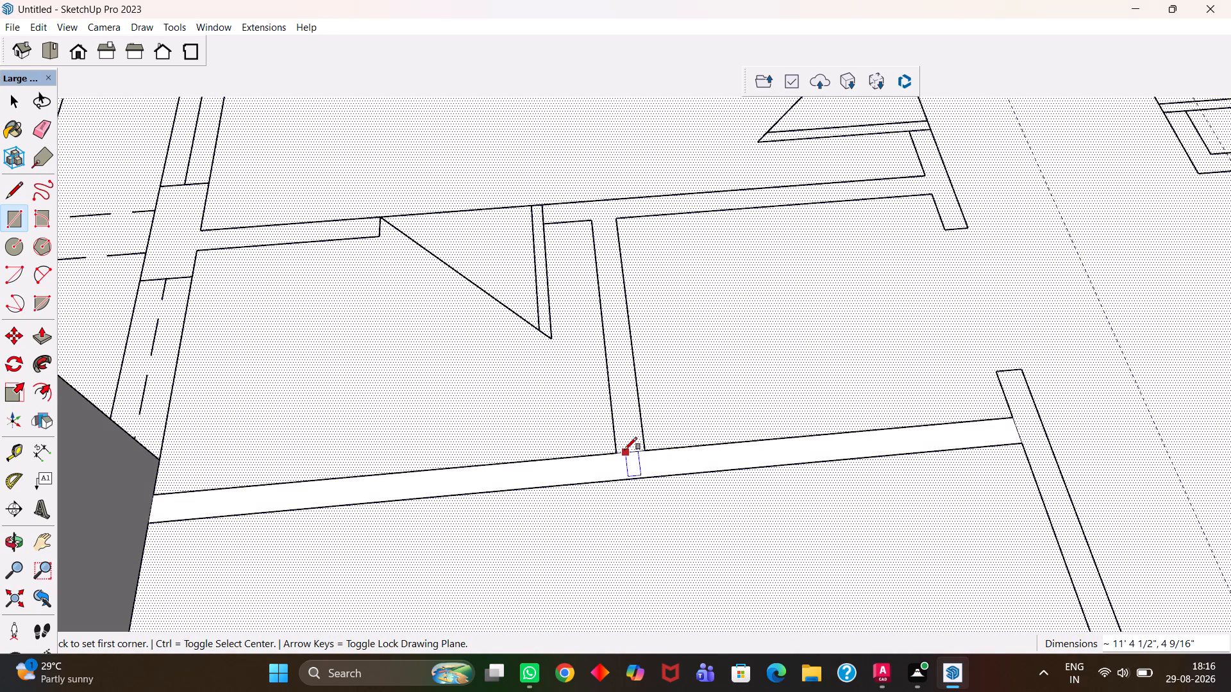
Draw a rectangle about 3' 11 1/16" by 4 9/16" over the short cross partition branching off the long partition.
left_click(620, 451)
left_click(619, 221)
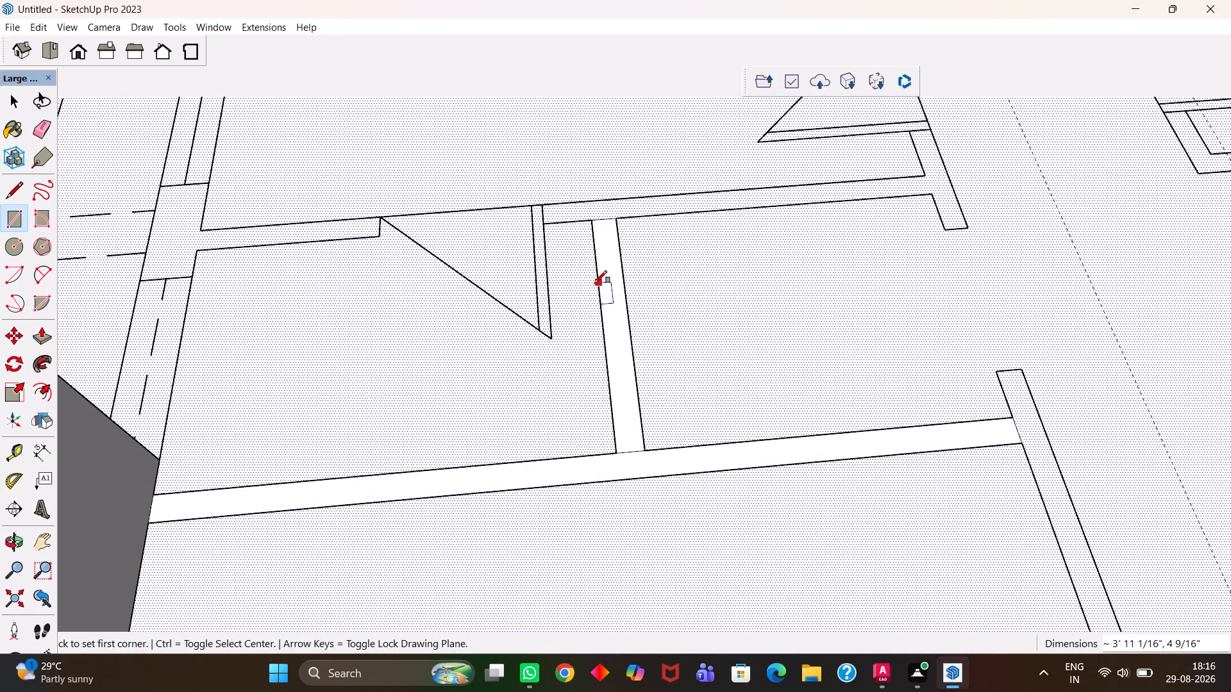
key("space")
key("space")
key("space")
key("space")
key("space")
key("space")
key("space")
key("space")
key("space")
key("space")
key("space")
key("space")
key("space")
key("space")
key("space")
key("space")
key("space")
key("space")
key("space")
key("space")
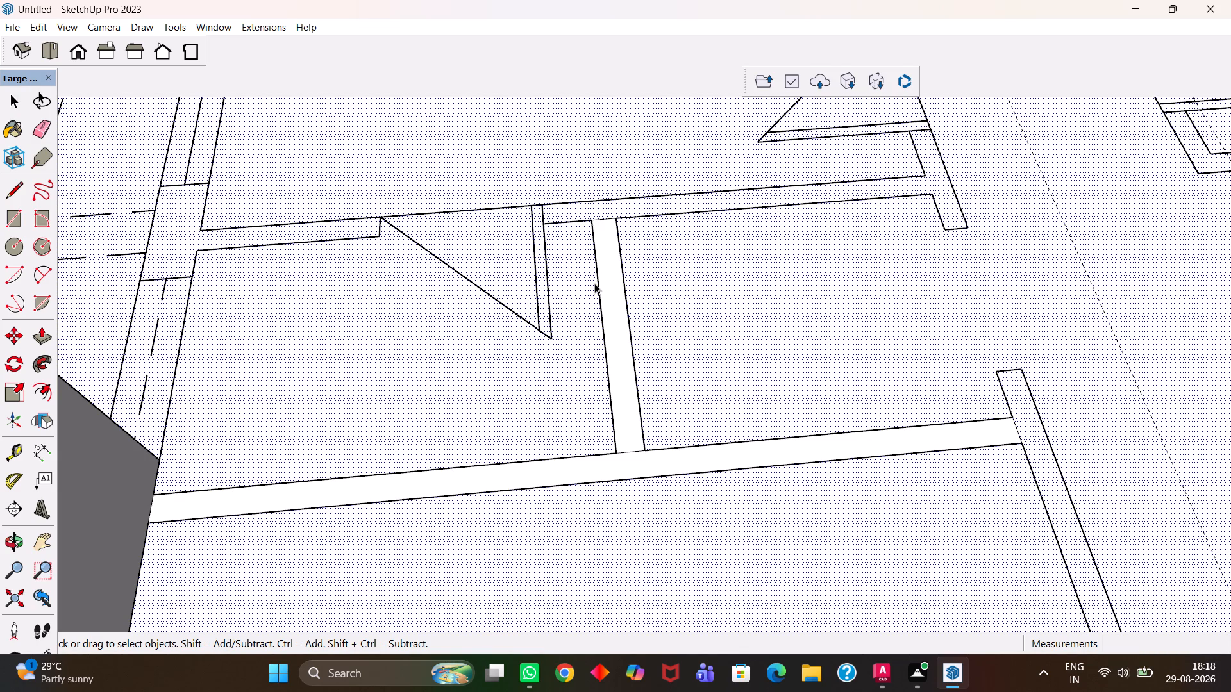
Erase the edge dividing the long partition from the short cross partition so they form one T-shaped face.
scroll(604, 301, "up", 9)
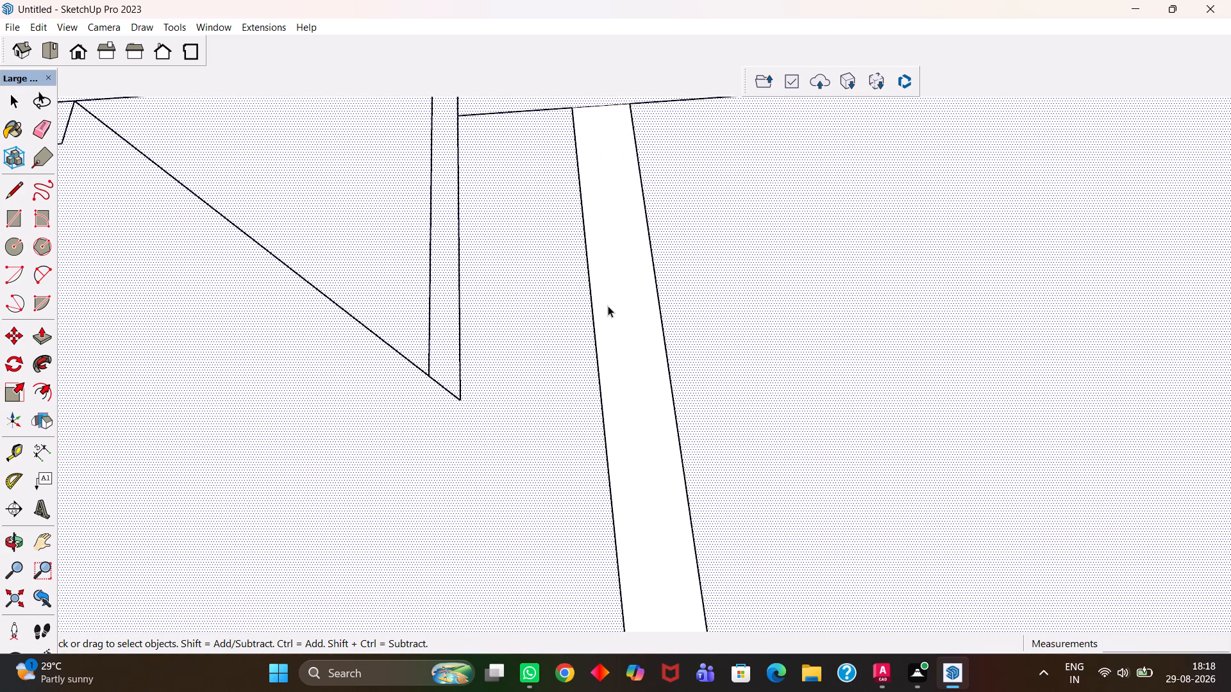
scroll(612, 313, "down", 20)
key("h")
scroll(646, 434, "up", 8)
middle_click_drag(646, 437, 630, 440)
left_click_drag(364, 391, 411, 431)
scroll(412, 431, "down", 9)
key("h")
left_click_drag(628, 385, 576, 420)
scroll(517, 460, "up", 9)
key("space")
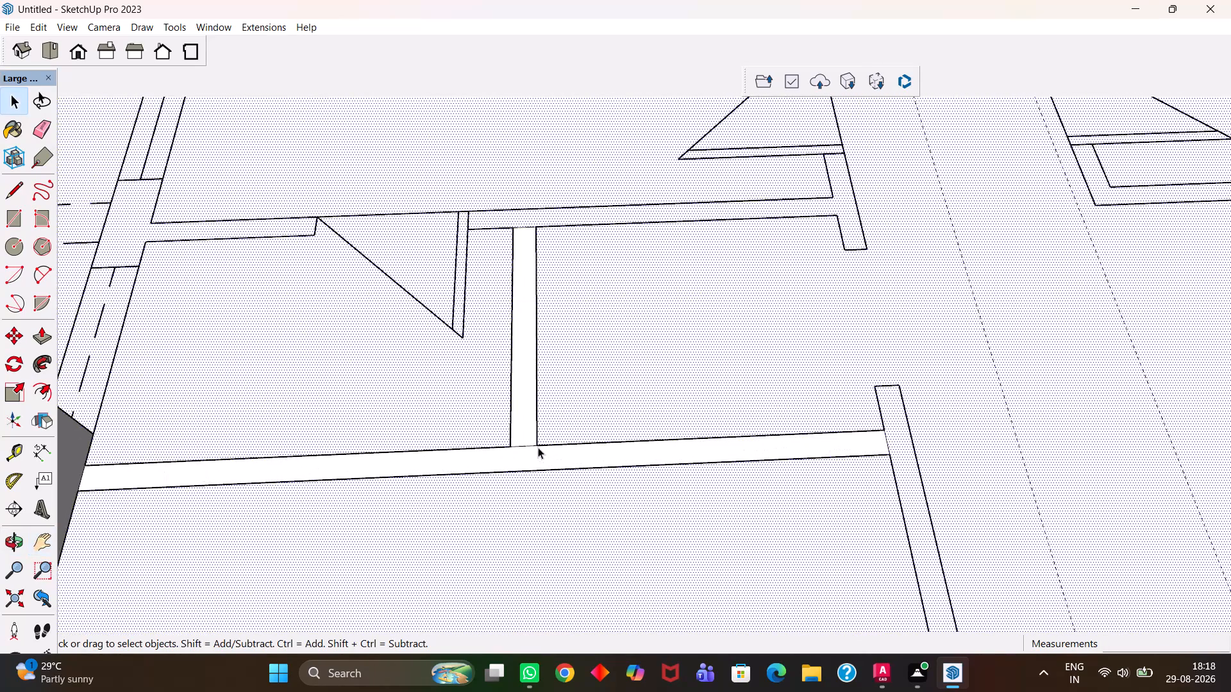
scroll(521, 444, "up", 5)
key("e")
left_click_drag(524, 431, 525, 455)
scroll(525, 454, "down", 4)
key("space")
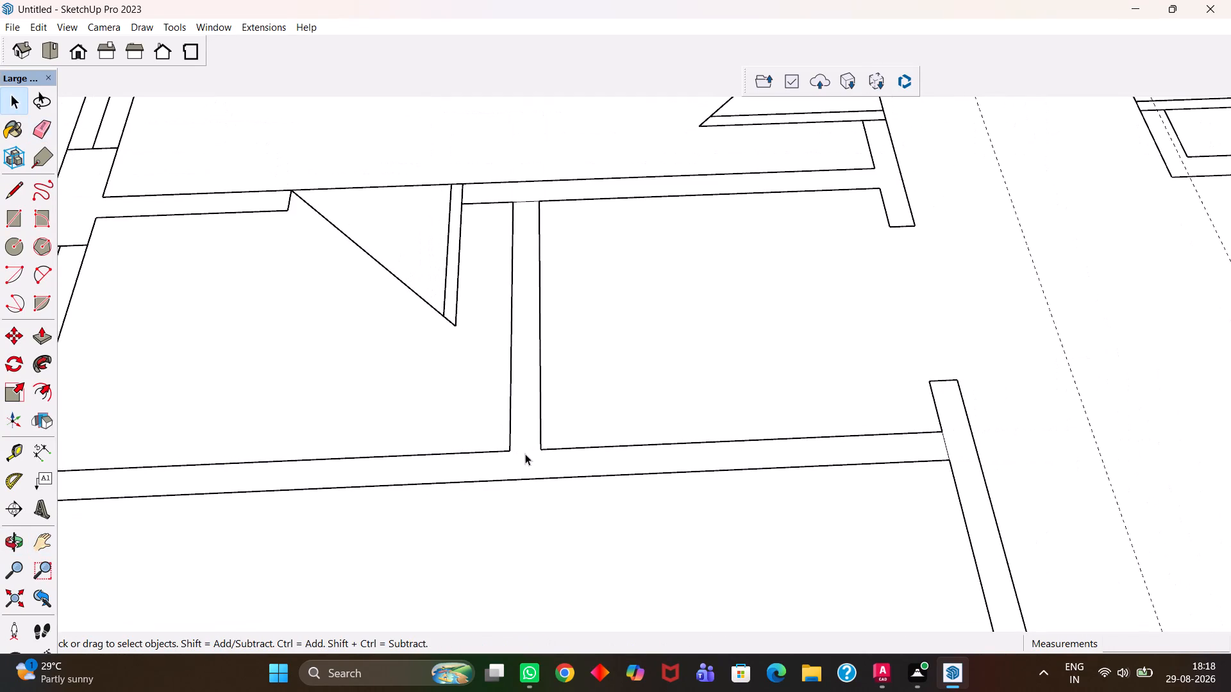
Push/Pull the T-shaped partition face up 10', level with the top of the outer wall.
left_click(525, 454)
scroll(525, 454, "down", 8)
key("p")
left_click(525, 454)
scroll(426, 438, "down", 6)
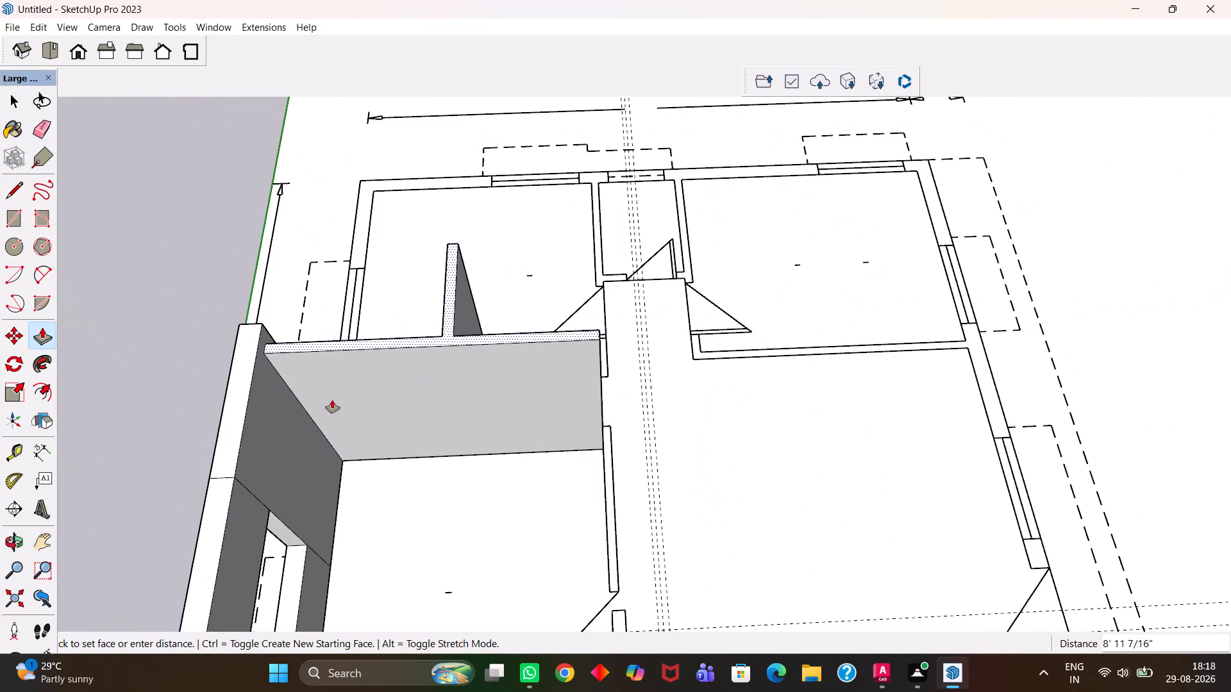
left_click(245, 352)
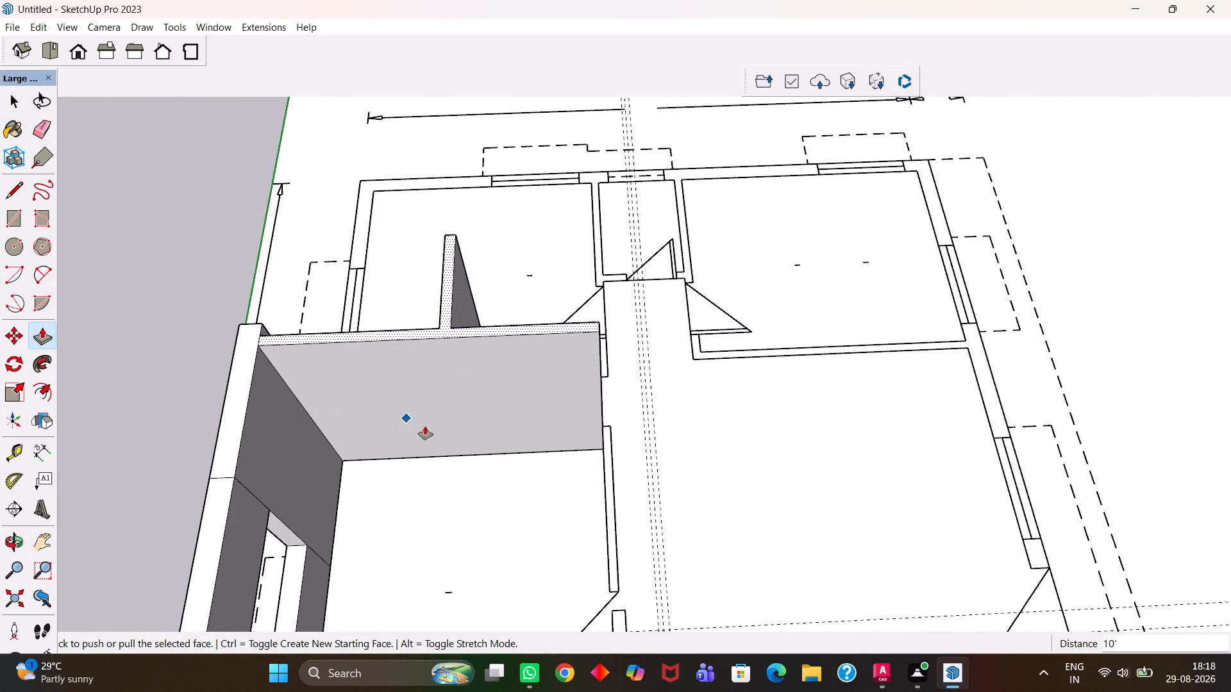
Draw a rectangle over the wall strip crossing the long partition's inner end, from the door jamb to the strip's free end.
key("h")
scroll(547, 508, "up", 8)
middle_click_drag(677, 449, 278, 403)
scroll(278, 403, "up", 1)
scroll(610, 419, "down", 5)
scroll(634, 440, "up", 3)
middle_click_drag(634, 440, 405, 442)
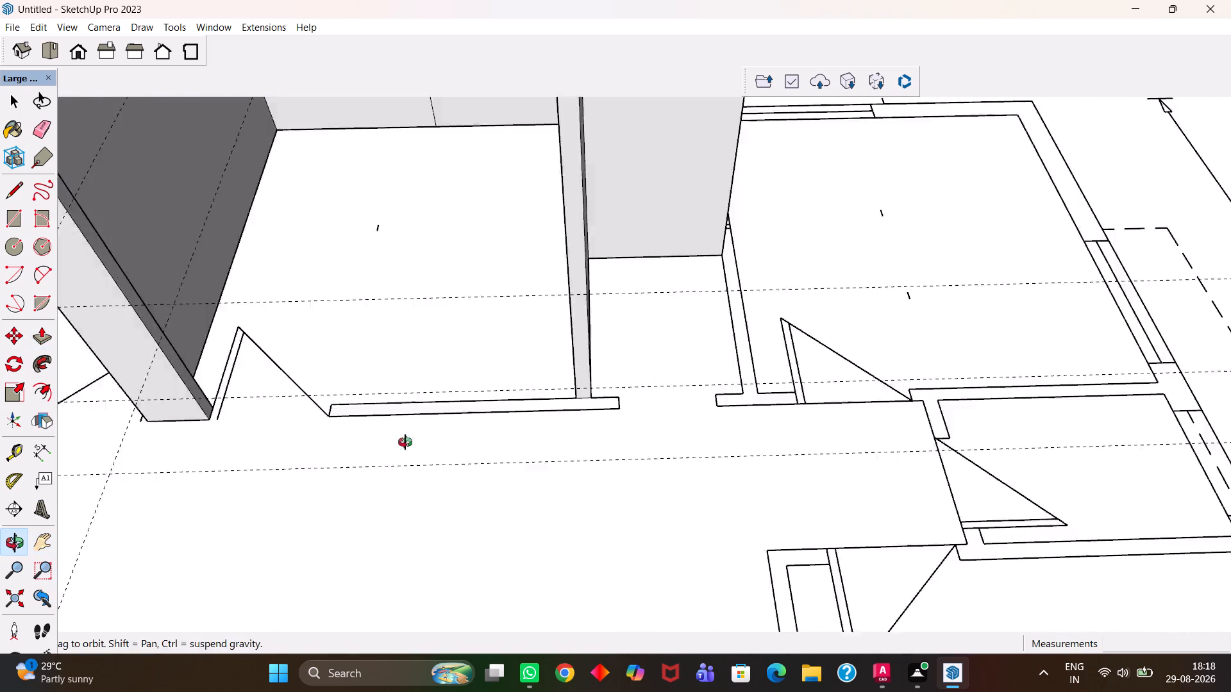
middle_click_drag(405, 442, 381, 443)
scroll(405, 442, "up", 7)
middle_click_drag(453, 359, 570, 461)
scroll(539, 415, "up", 1)
left_click_drag(467, 384, 630, 402)
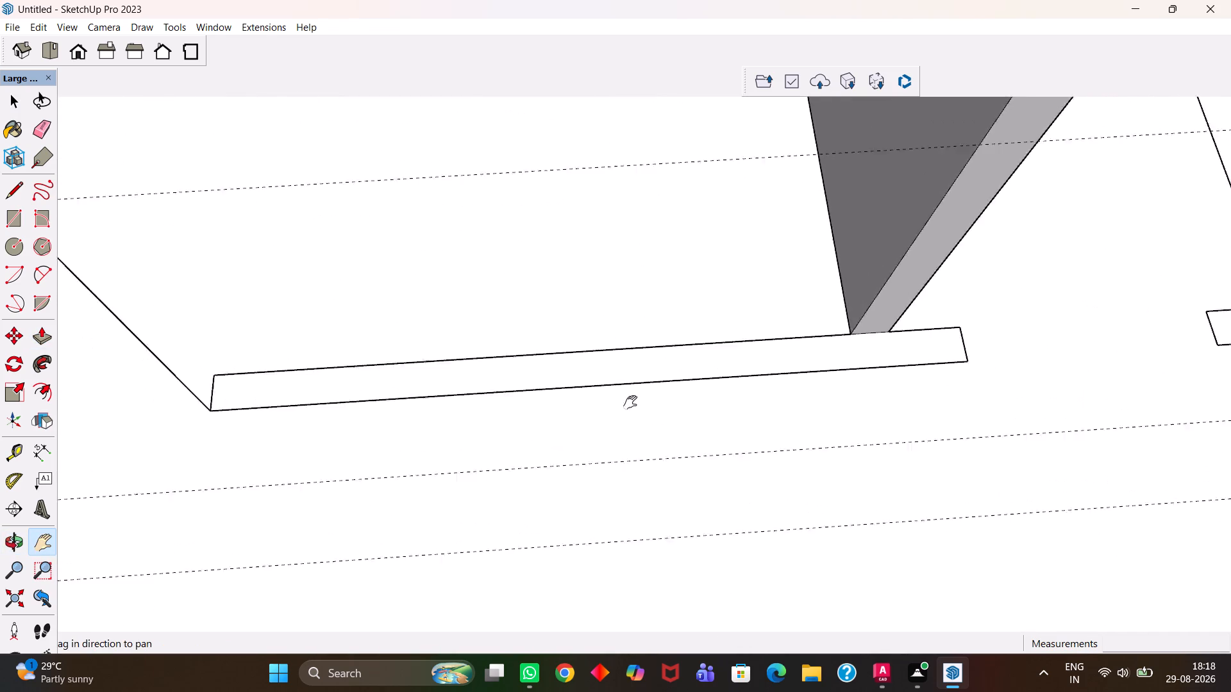
left_click_drag(630, 402, 657, 404)
middle_click_drag(654, 418, 632, 425)
left_click_drag(676, 398, 591, 403)
scroll(591, 403, "up", 3)
key("r")
scroll(575, 407, "down", 5)
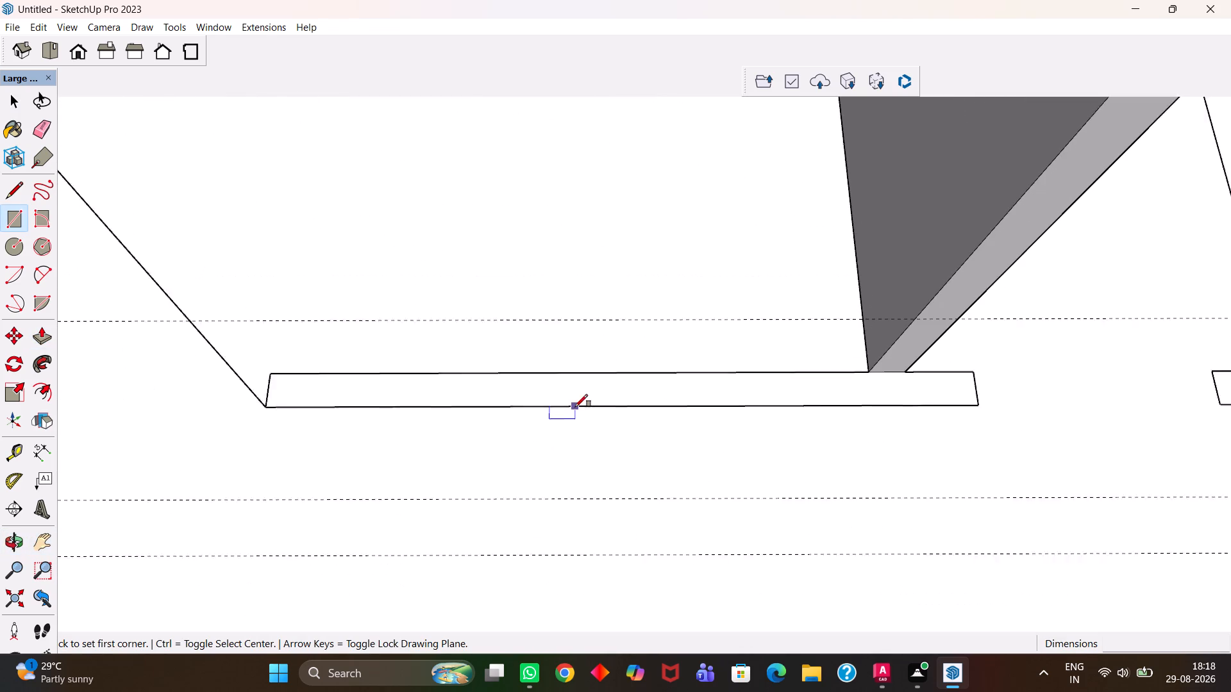
left_click(300, 377)
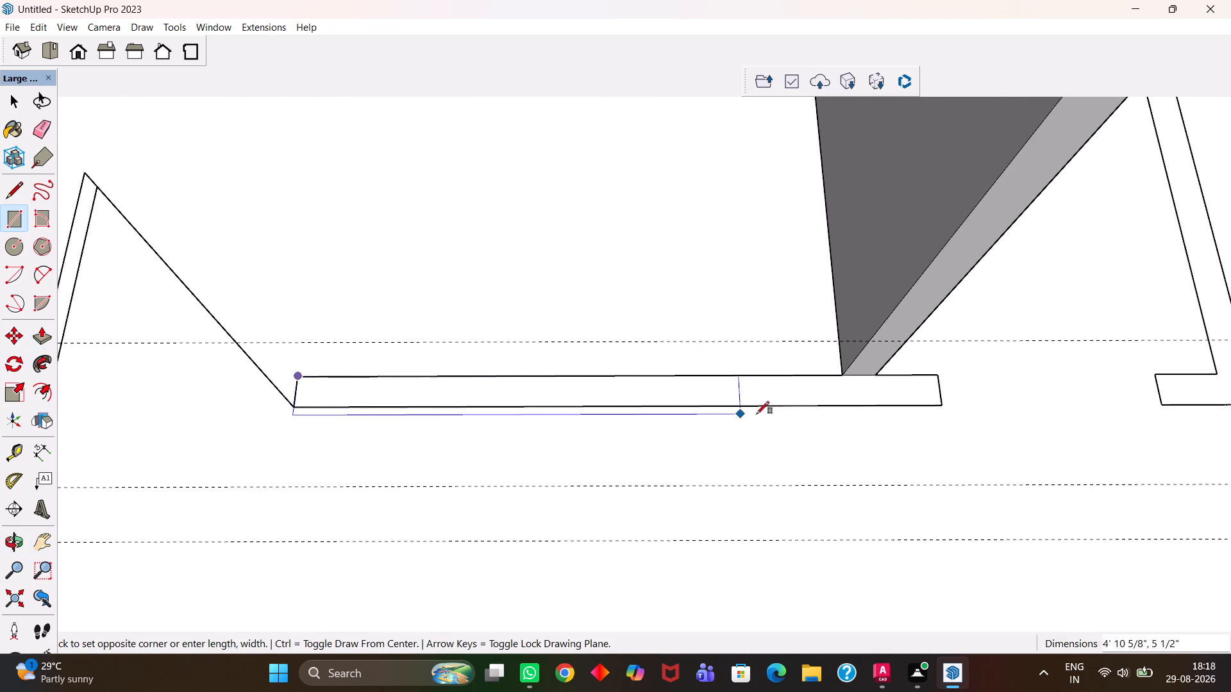
left_click(941, 406)
Push/Pull the wall strip at the partition's inner end up level with the top of the raised partition.
key("h")
left_click_drag(887, 393, 689, 402)
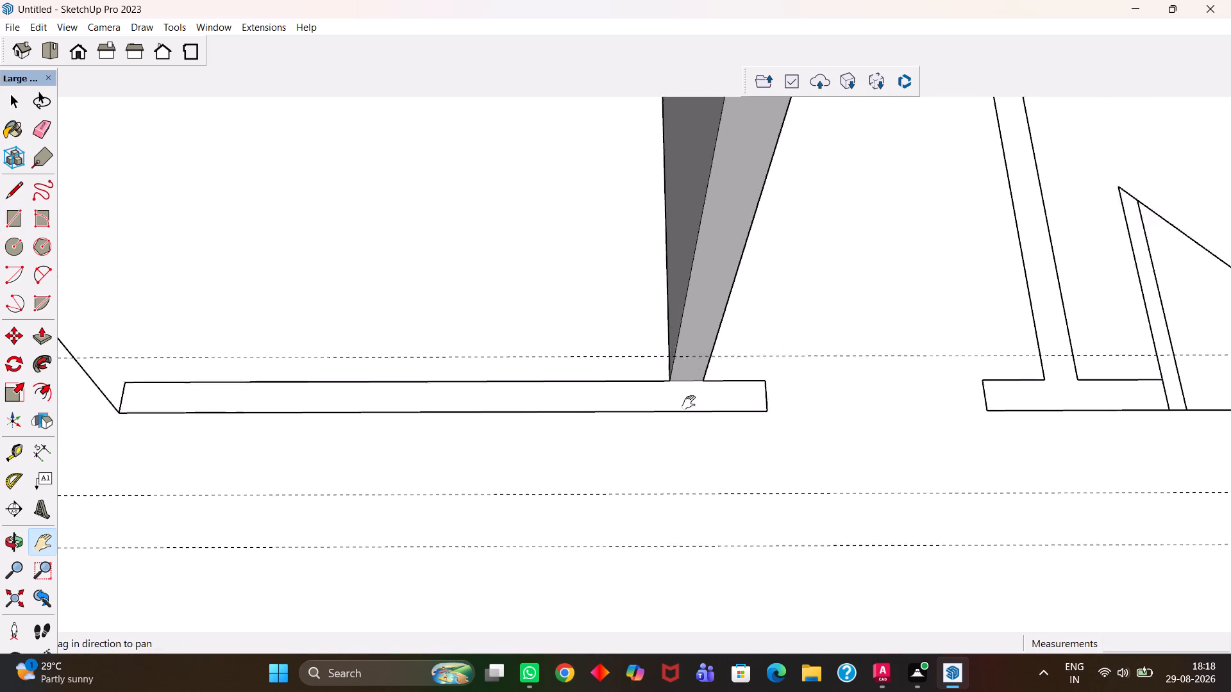
left_click_drag(689, 402, 688, 402)
key("space")
left_click(681, 405)
scroll(681, 405, "down", 9)
key("p")
left_click(681, 406)
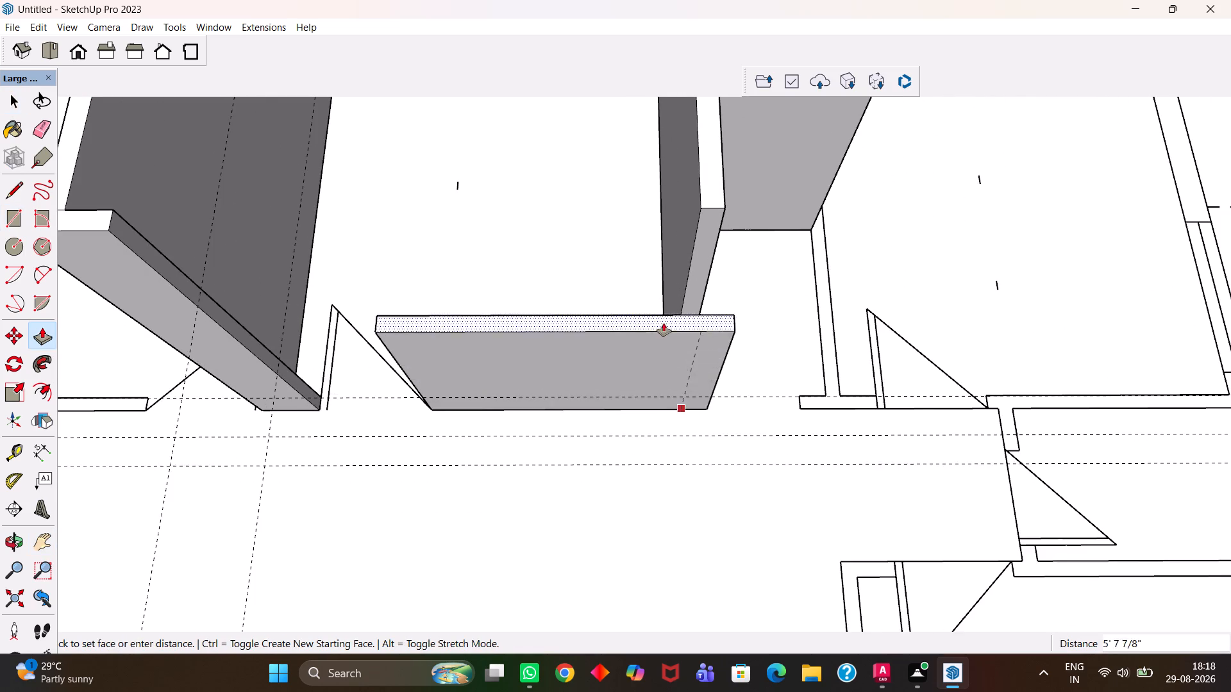
scroll(666, 319, "down", 5)
scroll(582, 232, "down", 9)
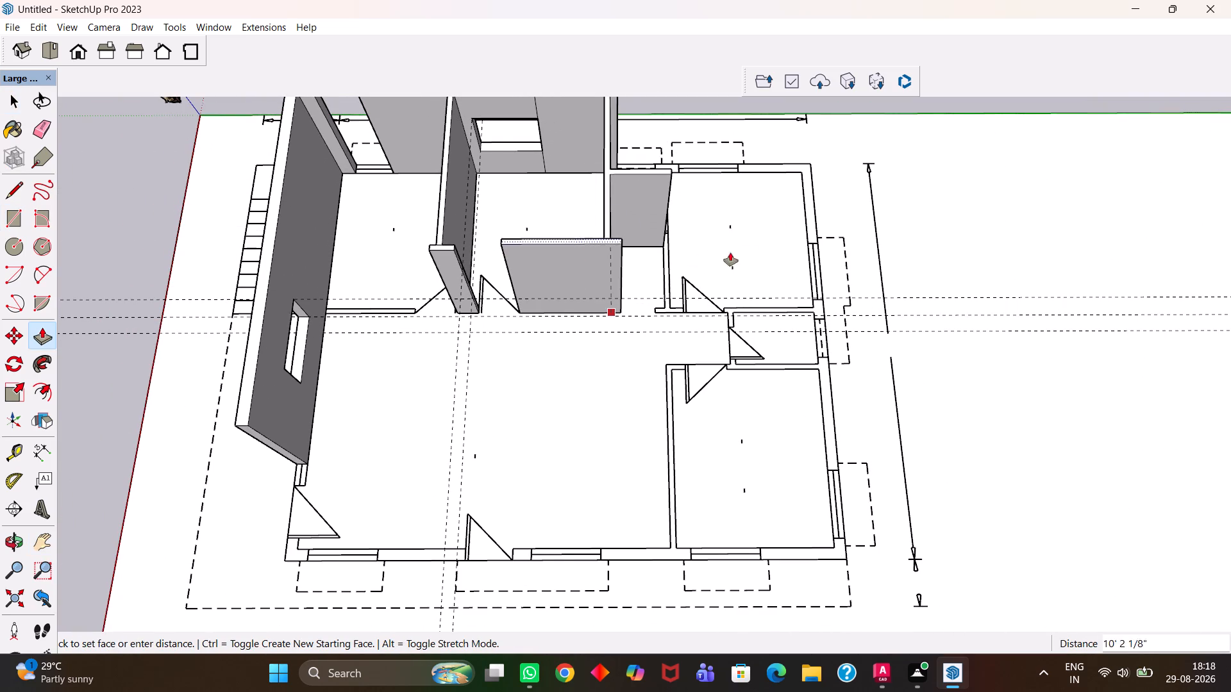
scroll(524, 255, "down", 3)
middle_click_drag(533, 261, 932, 258)
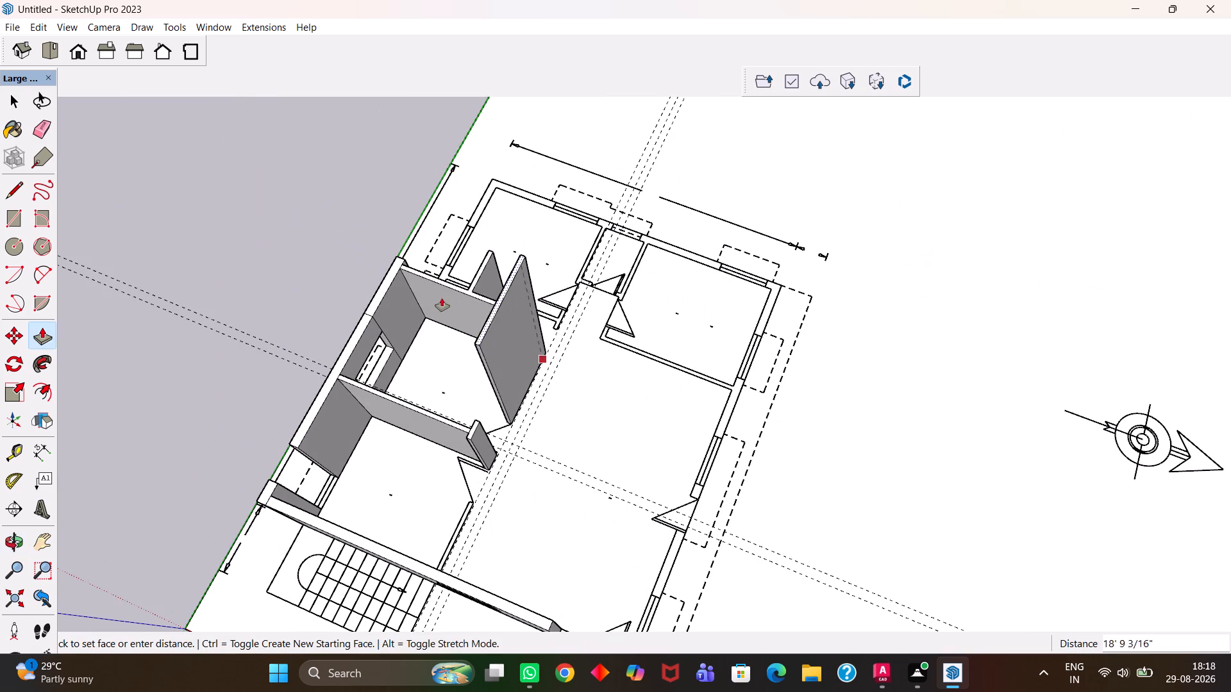
left_click(434, 284)
Inspect the raised partitions from several sides and examine the flat wall outlines around the adjoining room's door openings.
key("h")
scroll(512, 343, "up", 10)
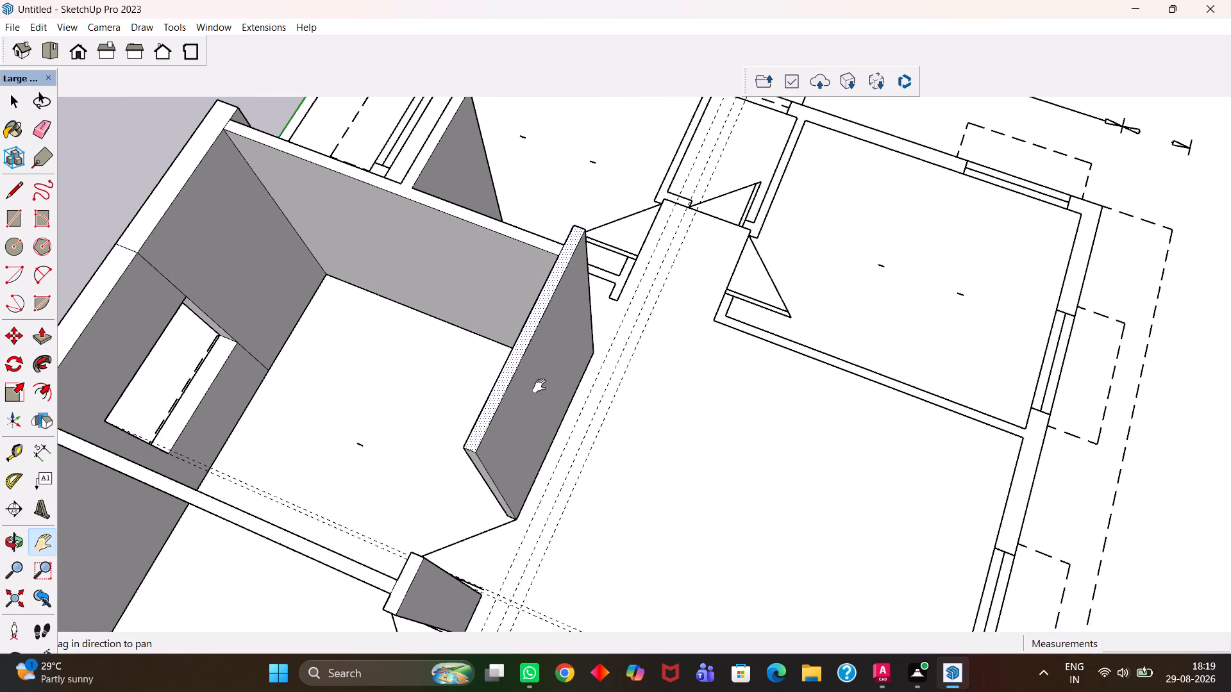
scroll(539, 386, "up", 4)
scroll(575, 424, "up", 1)
middle_click_drag(569, 426, 455, 411)
key("h")
scroll(455, 411, "down", 15)
middle_click_drag(583, 468, 392, 445)
scroll(583, 468, "up", 1)
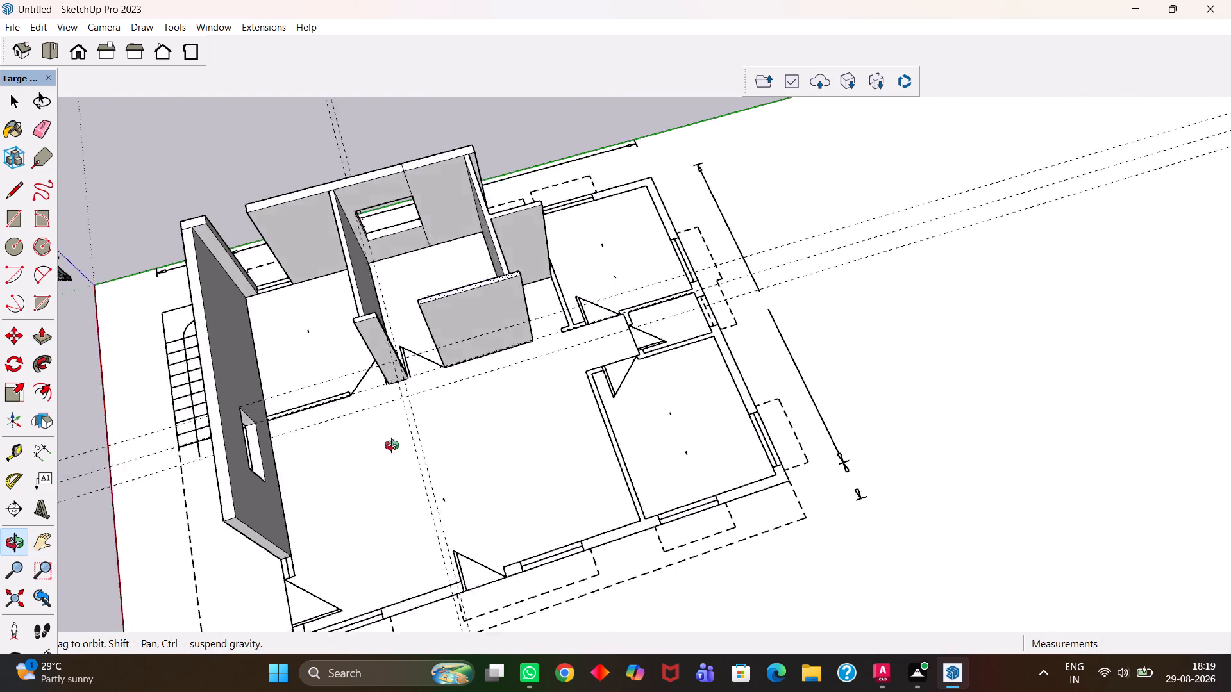
middle_click_drag(392, 445, 381, 424)
scroll(391, 404, "up", 10)
scroll(394, 358, "down", 8)
key("h")
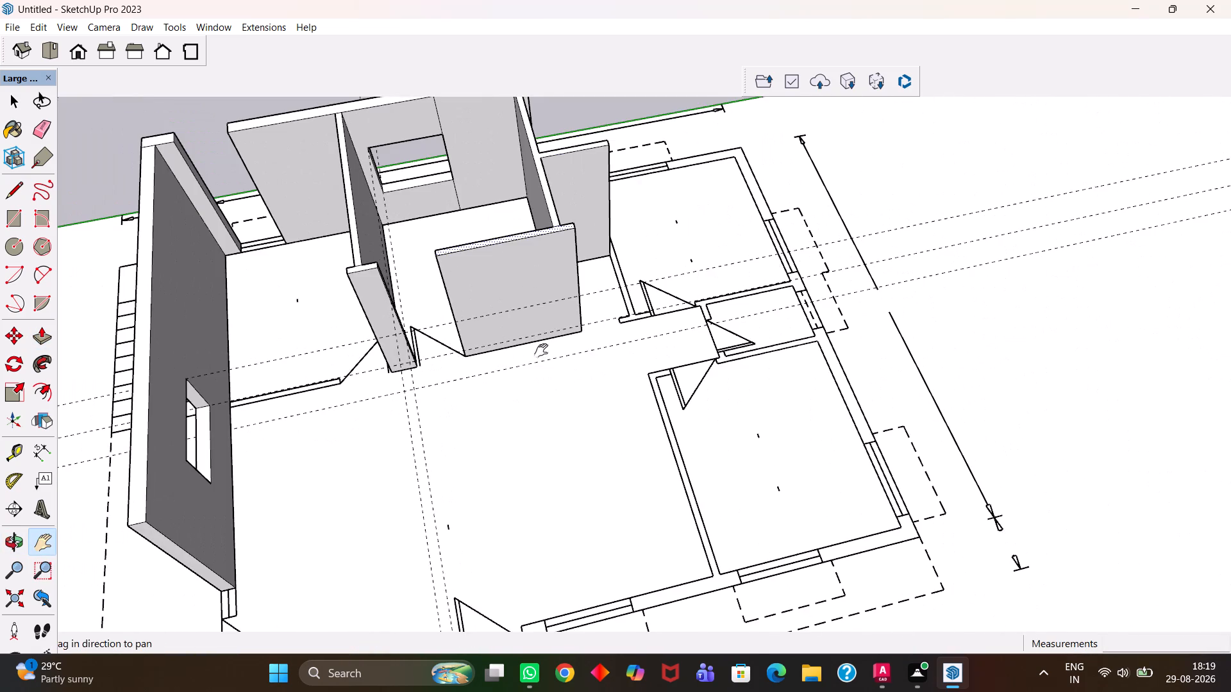
left_click_drag(541, 353, 434, 515)
scroll(476, 342, "up", 6)
scroll(575, 400, "up", 4)
middle_click_drag(564, 415, 356, 455)
middle_click_drag(711, 334, 249, 422)
scroll(685, 350, "up", 1)
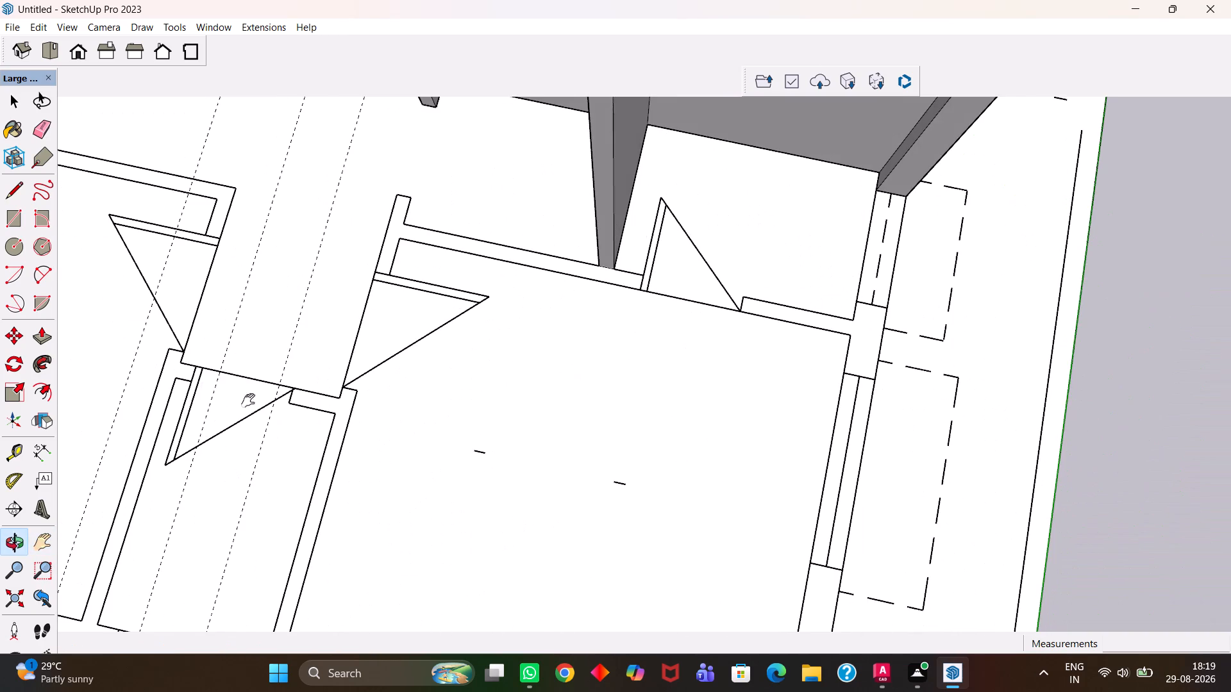
left_click_drag(558, 344, 389, 461)
scroll(482, 393, "up", 5)
scroll(587, 418, "down", 7)
key("h")
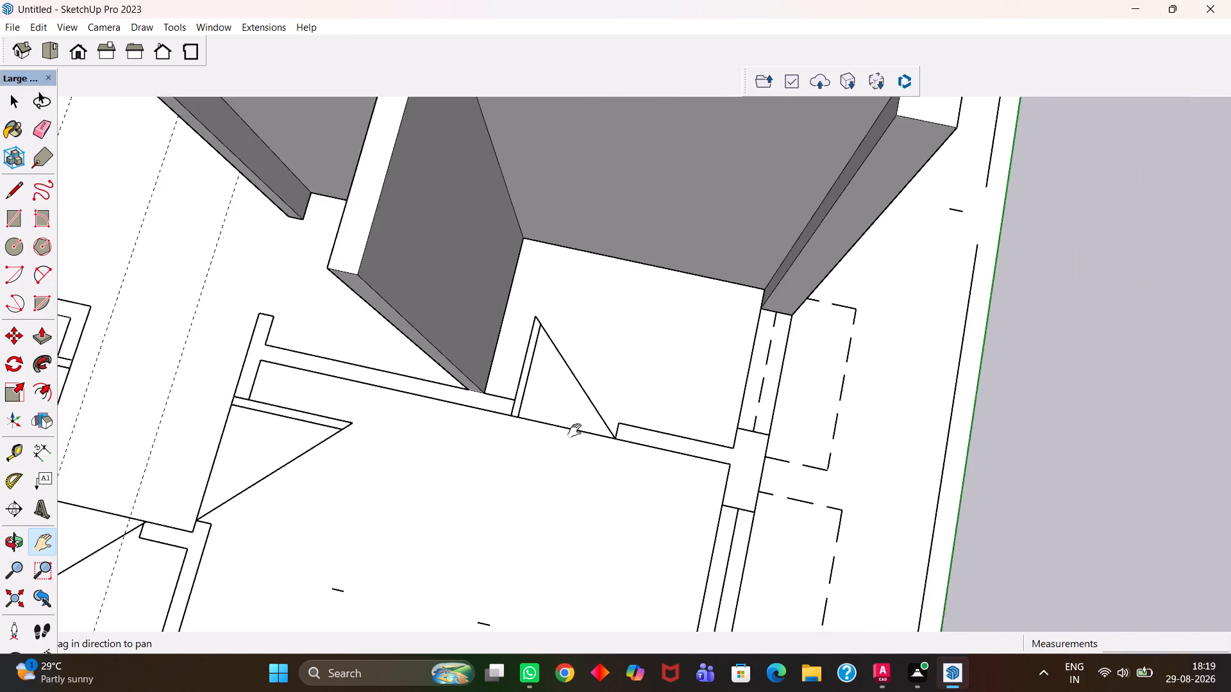
scroll(574, 431, "down", 4)
scroll(523, 483, "up", 1)
middle_click_drag(507, 484, 625, 399)
scroll(625, 399, "up", 3)
middle_click(626, 399)
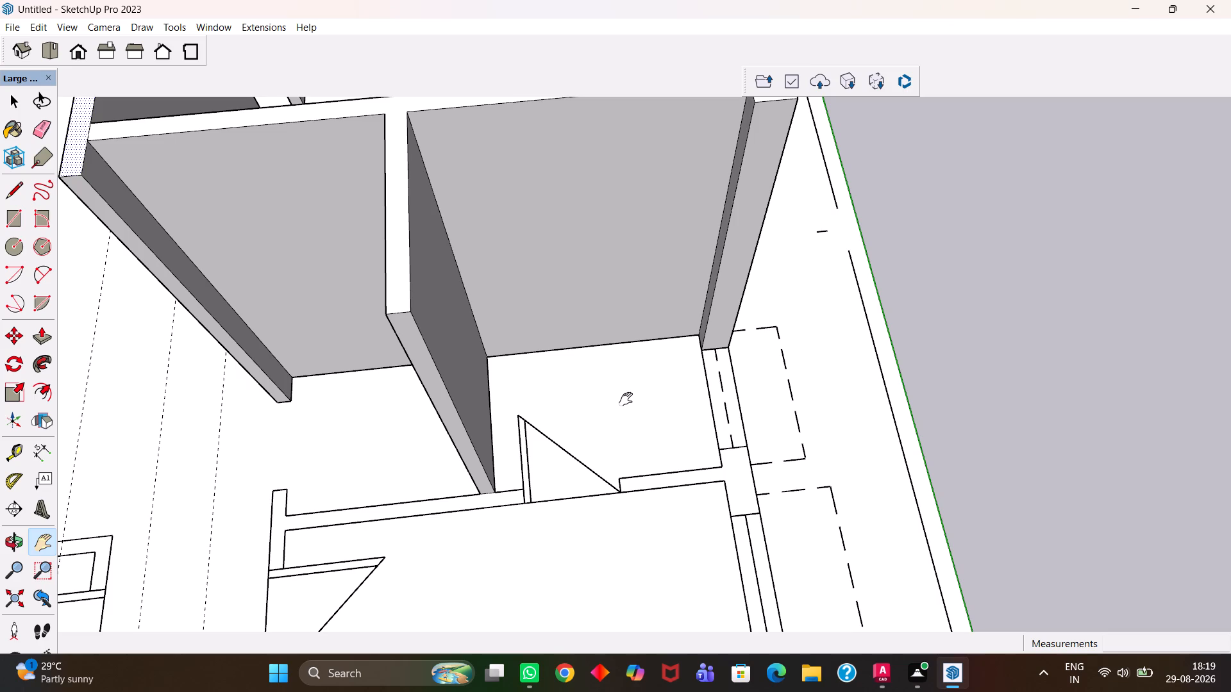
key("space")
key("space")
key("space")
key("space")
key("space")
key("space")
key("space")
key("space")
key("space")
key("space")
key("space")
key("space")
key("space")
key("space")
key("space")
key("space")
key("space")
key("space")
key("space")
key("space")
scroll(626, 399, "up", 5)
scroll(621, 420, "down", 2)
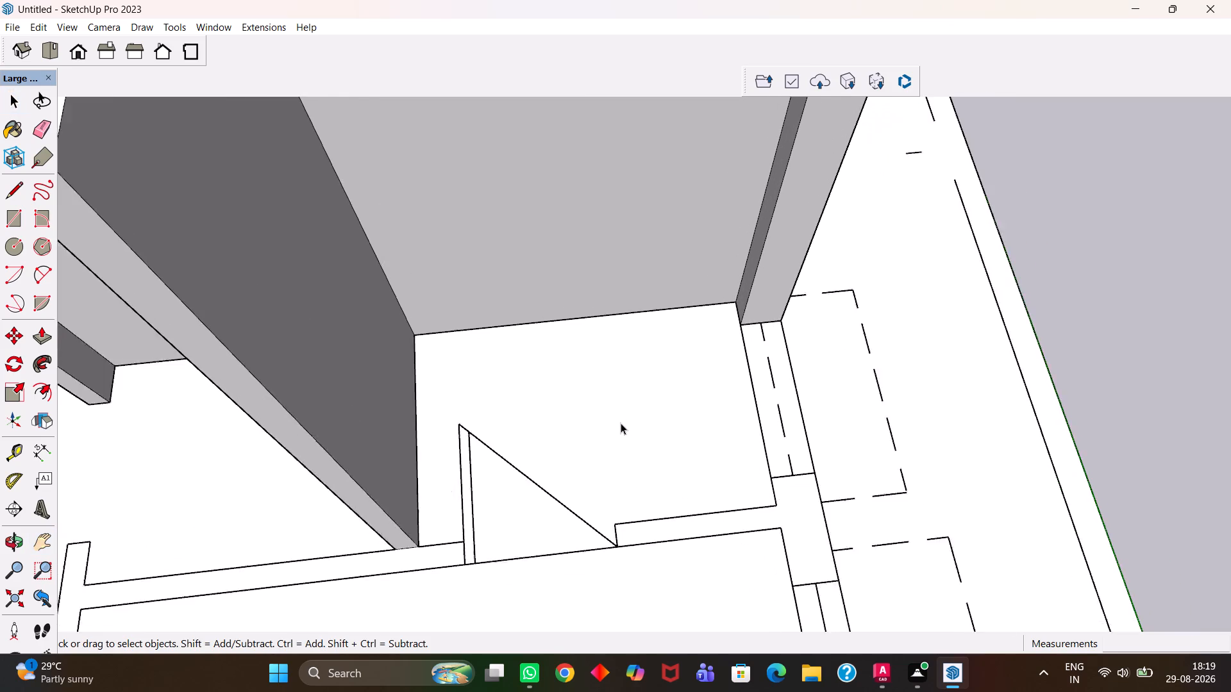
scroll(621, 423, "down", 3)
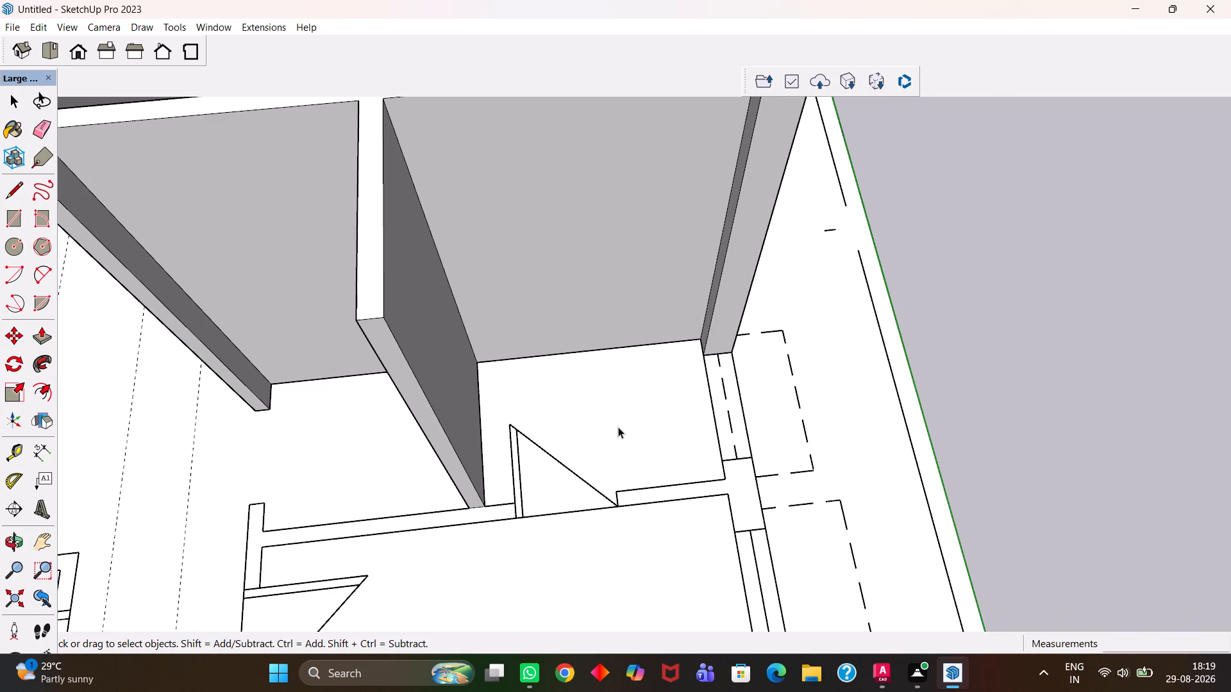
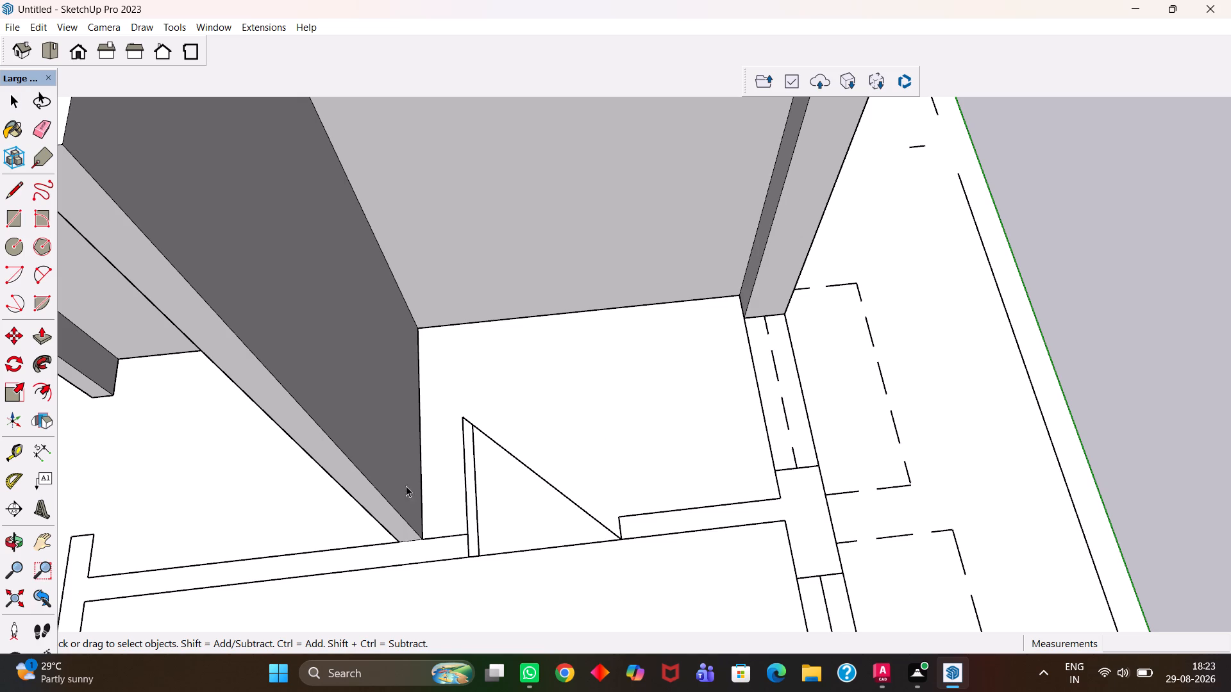
Examine the raised partitions and the flat wall outlines of the adjoining corner room from several sides.
scroll(788, 429, "up", 5)
scroll(771, 425, "down", 11)
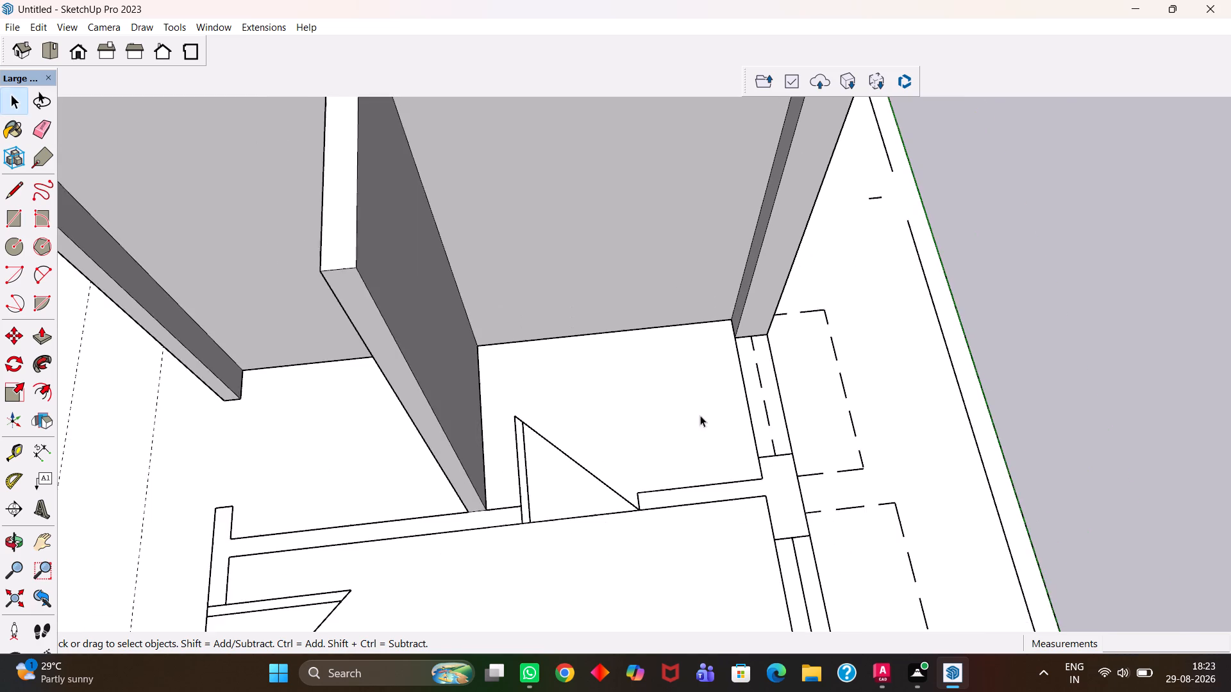
scroll(700, 415, "down", 7)
scroll(688, 493, "up", 4)
middle_click_drag(721, 493, 669, 486)
scroll(710, 492, "up", 1)
middle_click(669, 486)
scroll(669, 486, "down", 1)
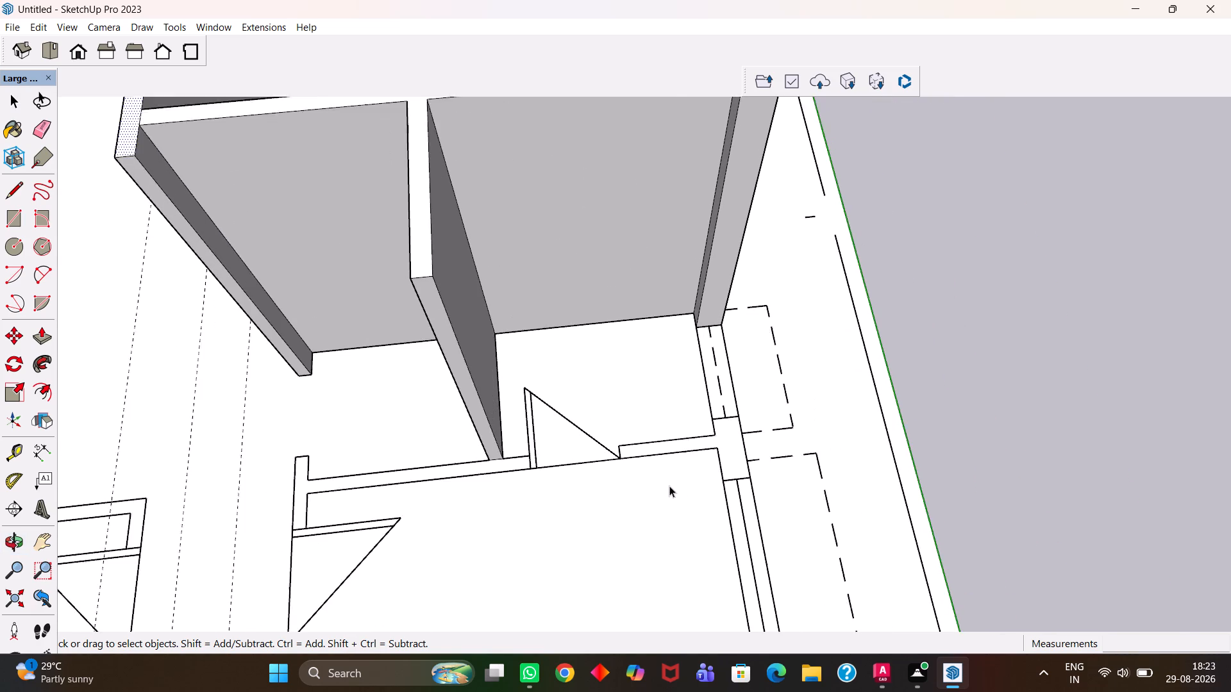
scroll(669, 486, "down", 4)
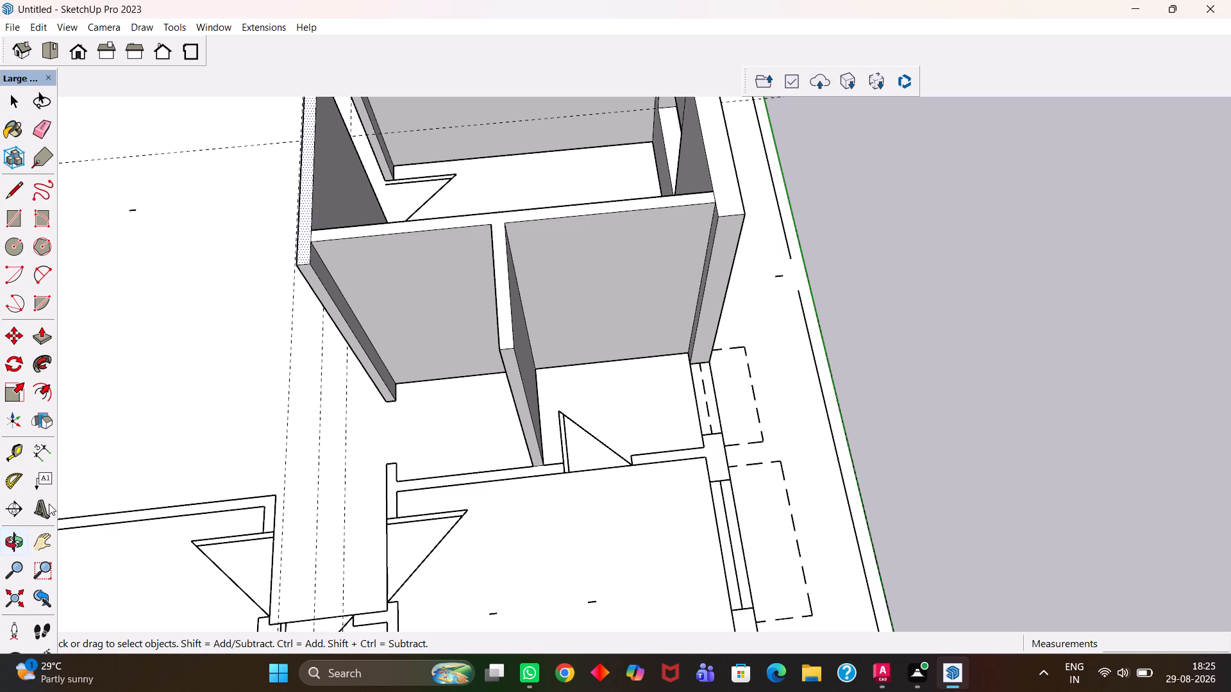
scroll(539, 447, "down", 7)
scroll(538, 447, "up", 1)
scroll(542, 436, "down", 20)
scroll(542, 436, "down", 5)
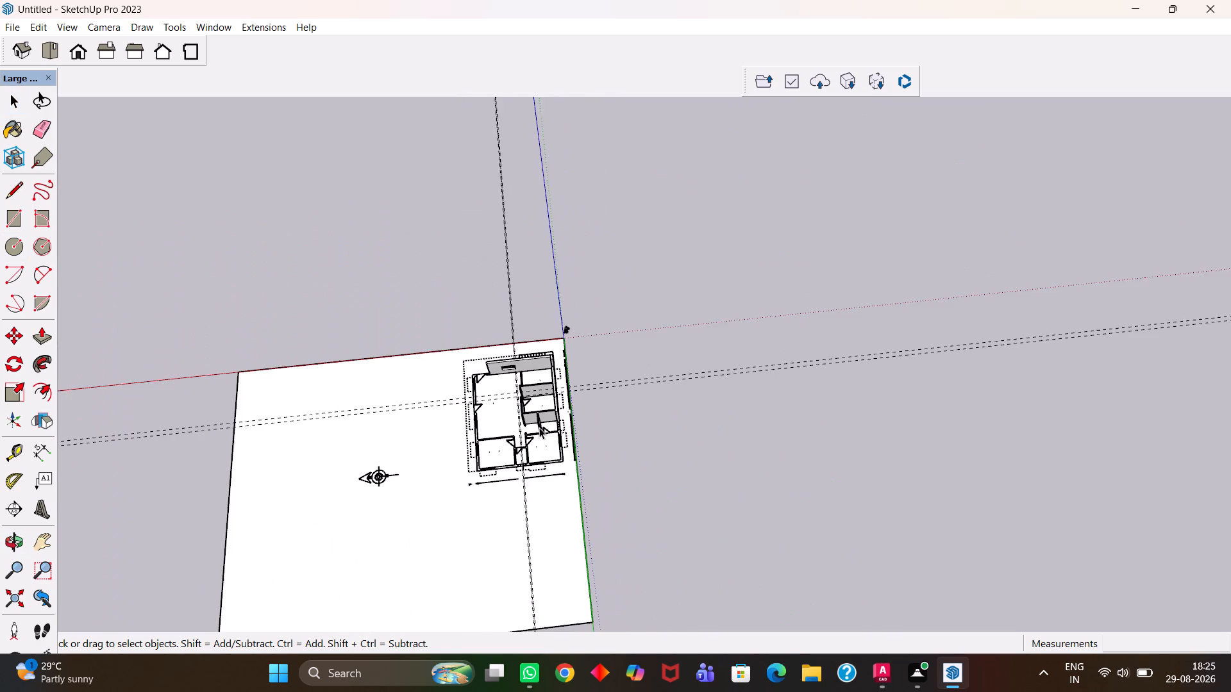
scroll(539, 427, "down", 1)
scroll(537, 427, "up", 4)
middle_click(537, 427)
scroll(537, 428, "up", 2)
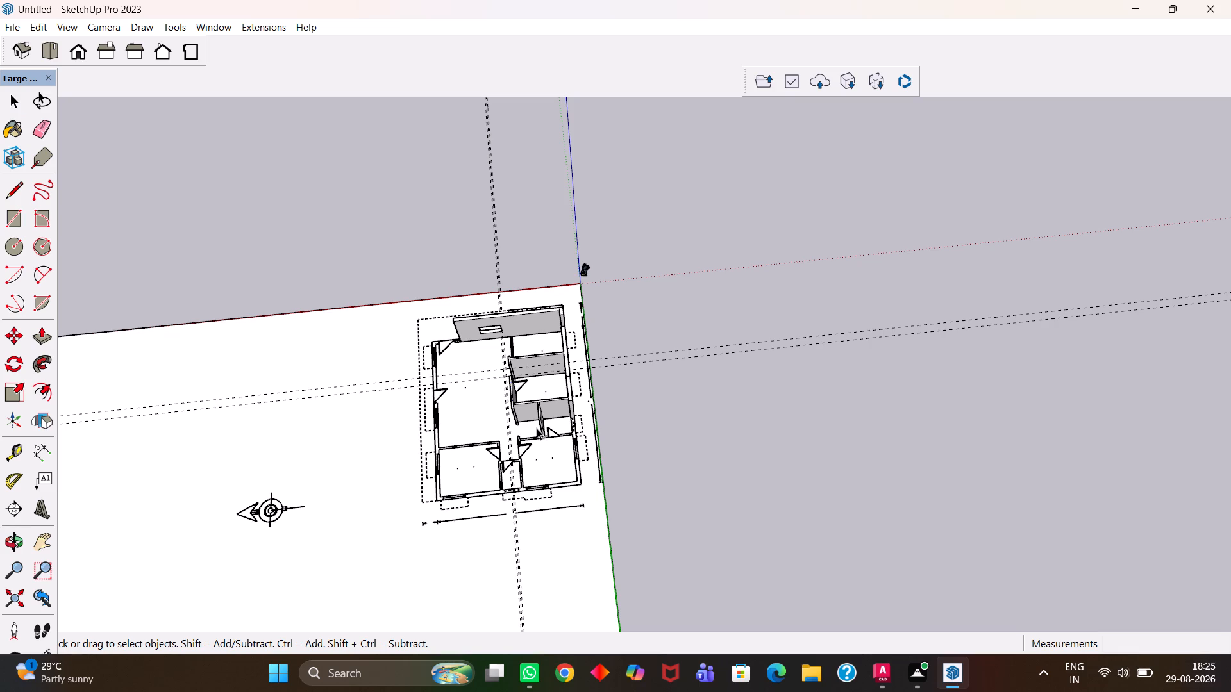
scroll(571, 349, "up", 3)
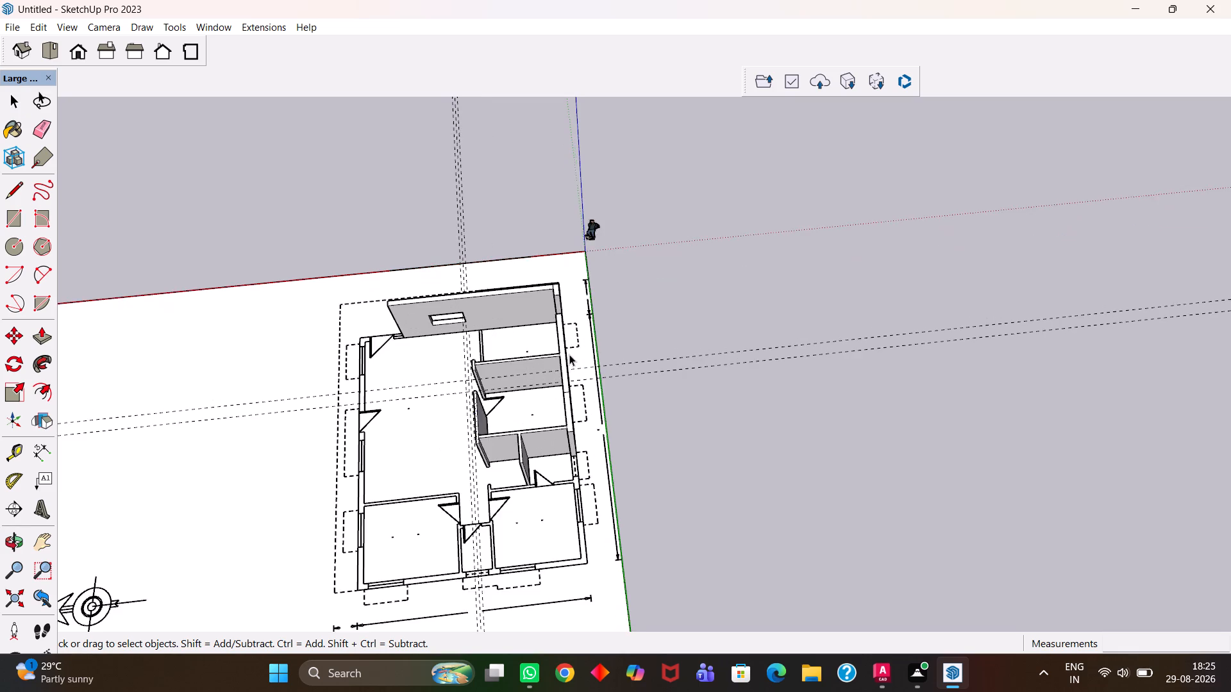
scroll(569, 354, "up", 5)
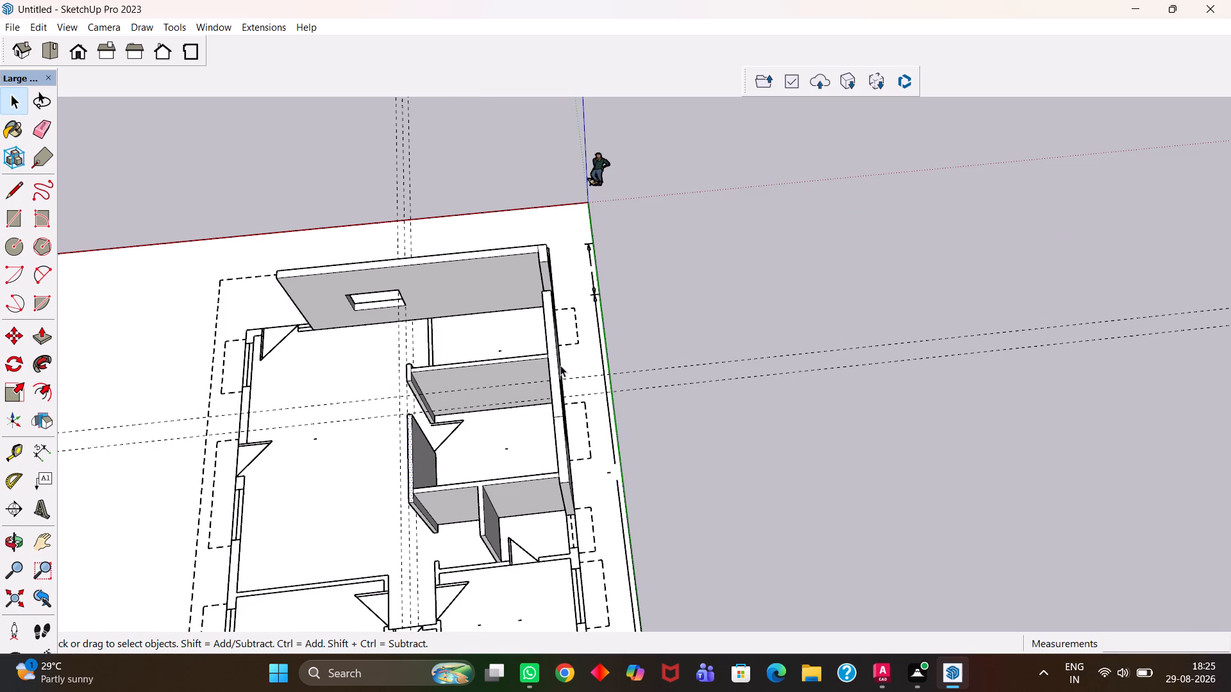
key("h")
left_click_drag(367, 357, 673, 311)
scroll(673, 311, "down", 6)
scroll(714, 404, "up", 4)
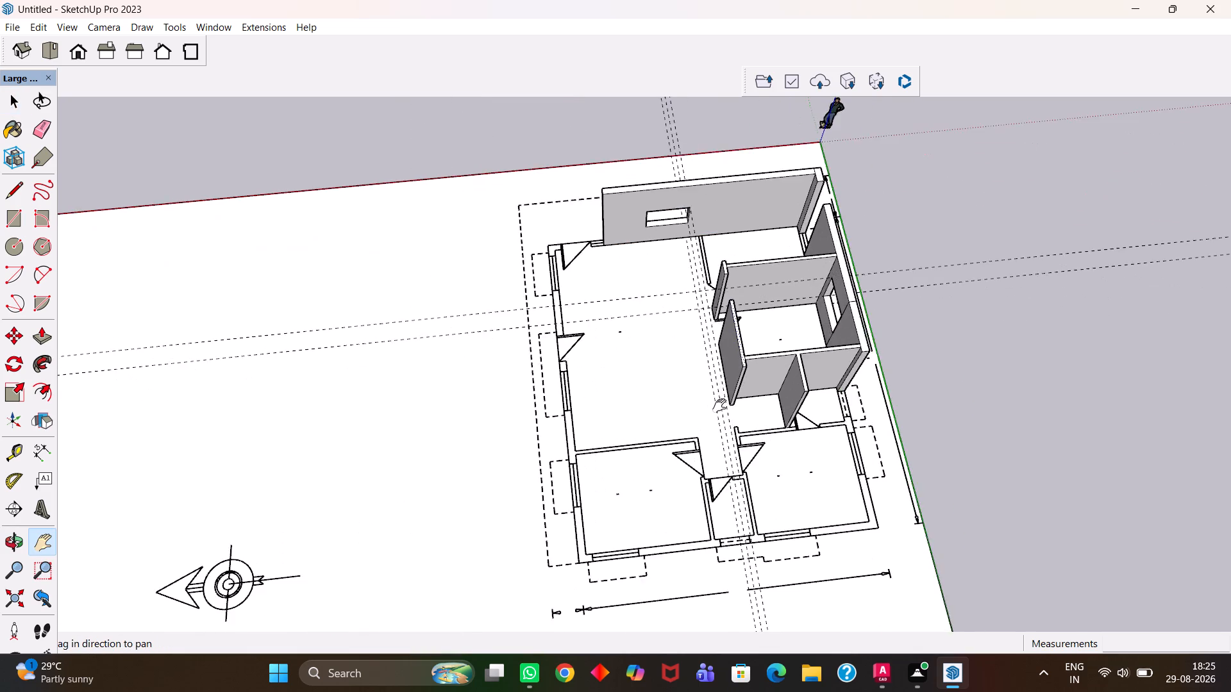
scroll(719, 406, "up", 12)
key("h")
left_click_drag(882, 411, 666, 445)
scroll(584, 445, "down", 5)
scroll(782, 456, "up", 4)
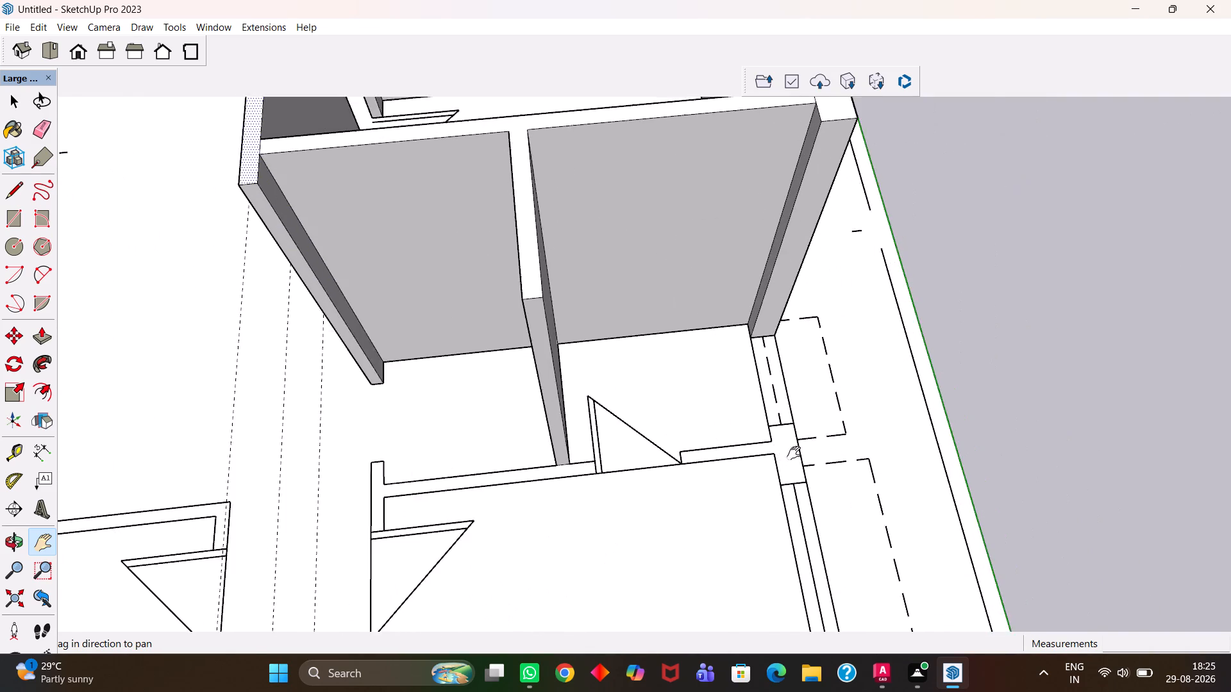
scroll(794, 453, "up", 3)
middle_click_drag(794, 453, 691, 413)
scroll(688, 413, "up", 5)
scroll(691, 413, "down", 6)
scroll(691, 413, "up", 4)
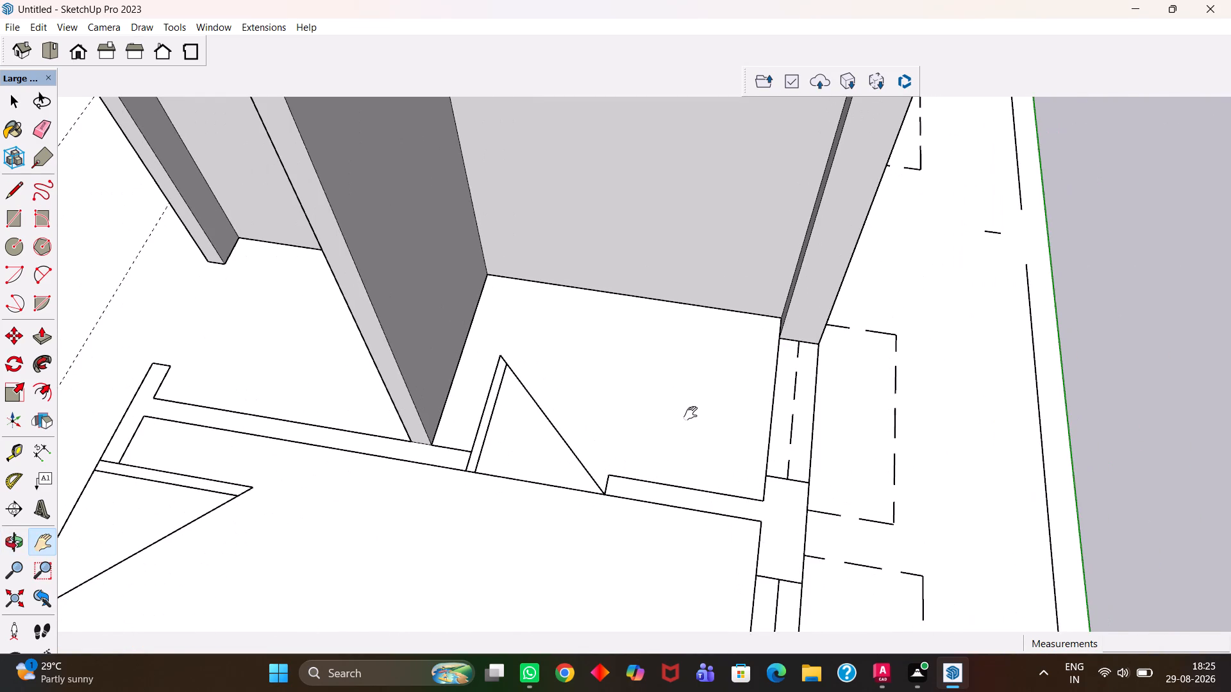
scroll(691, 413, "up", 2)
scroll(691, 414, "down", 1)
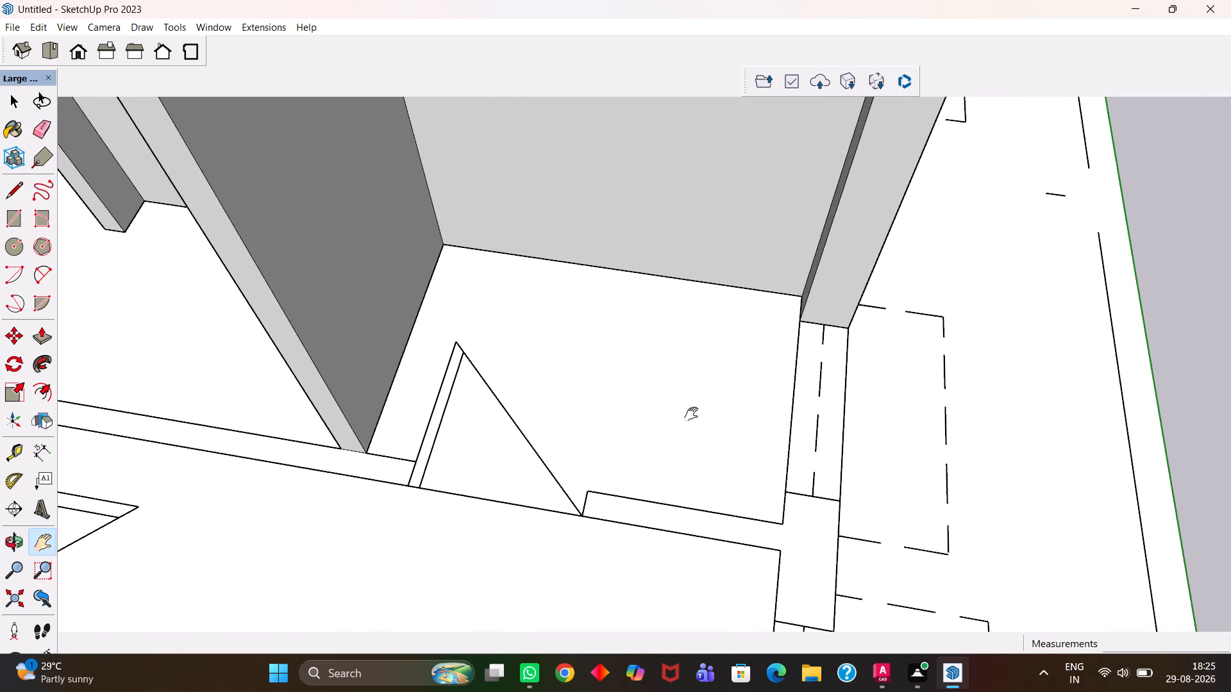
scroll(691, 414, "up", 3)
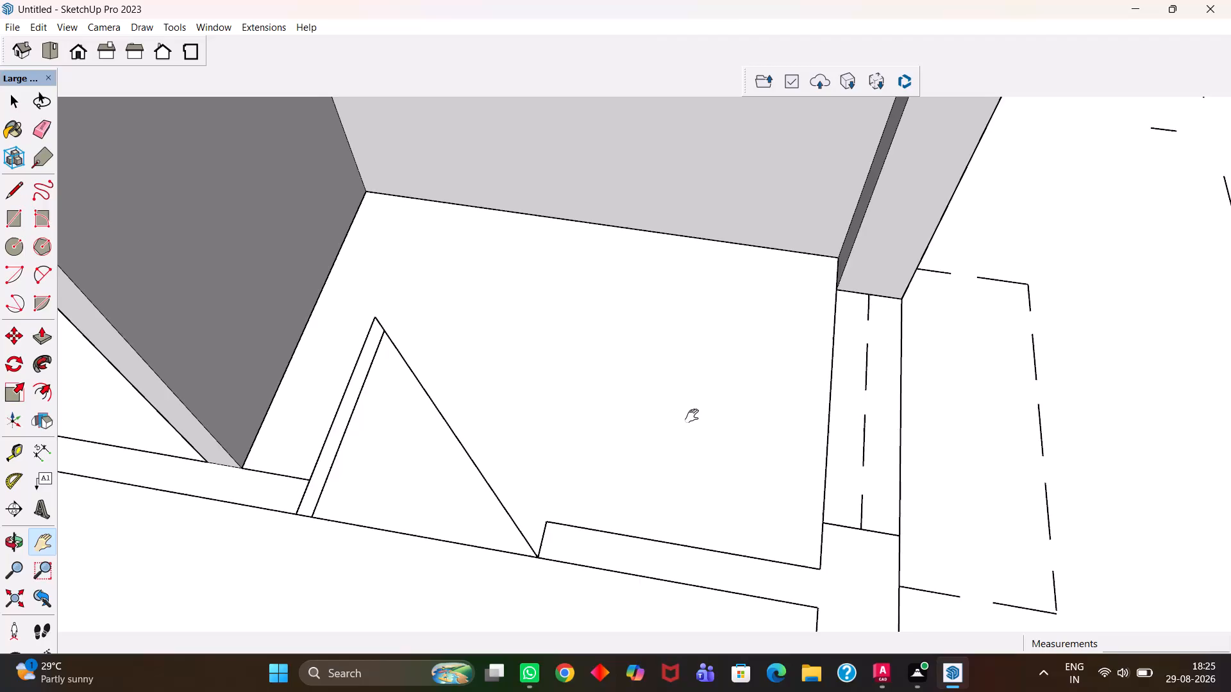
scroll(692, 416, "down", 4)
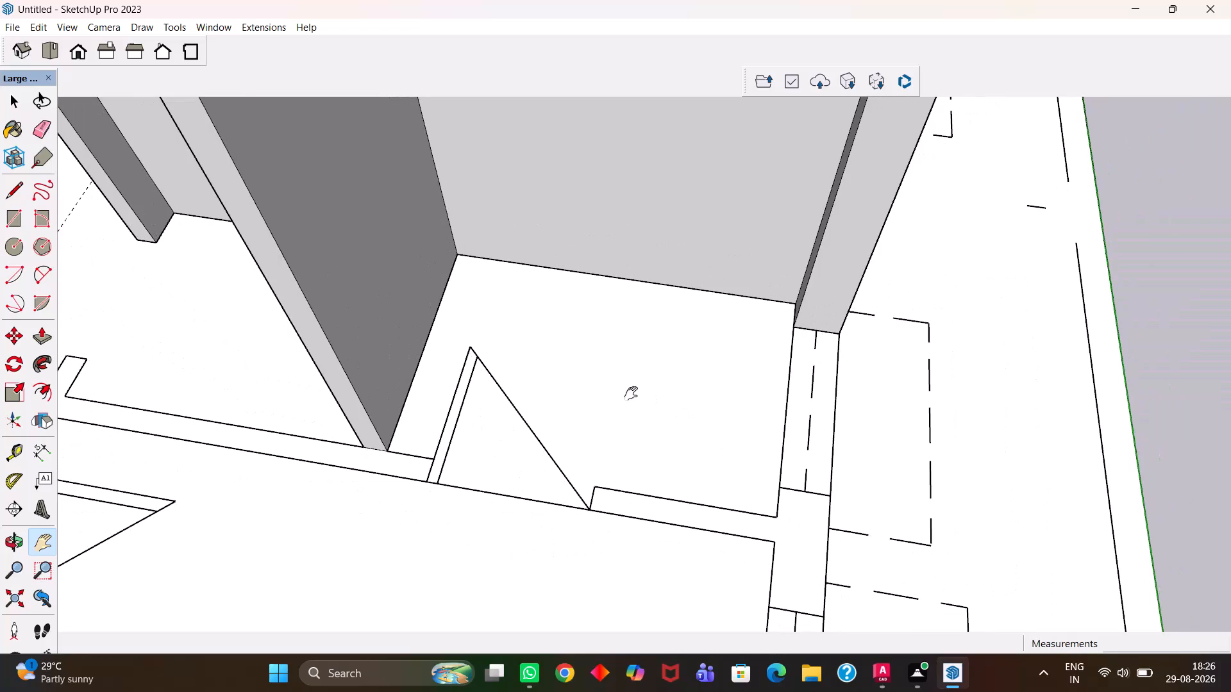
scroll(620, 402, "down", 14)
middle_click_drag(601, 395, 707, 409)
scroll(707, 409, "up", 2)
scroll(680, 383, "down", 5)
left_click_drag(507, 286, 557, 390)
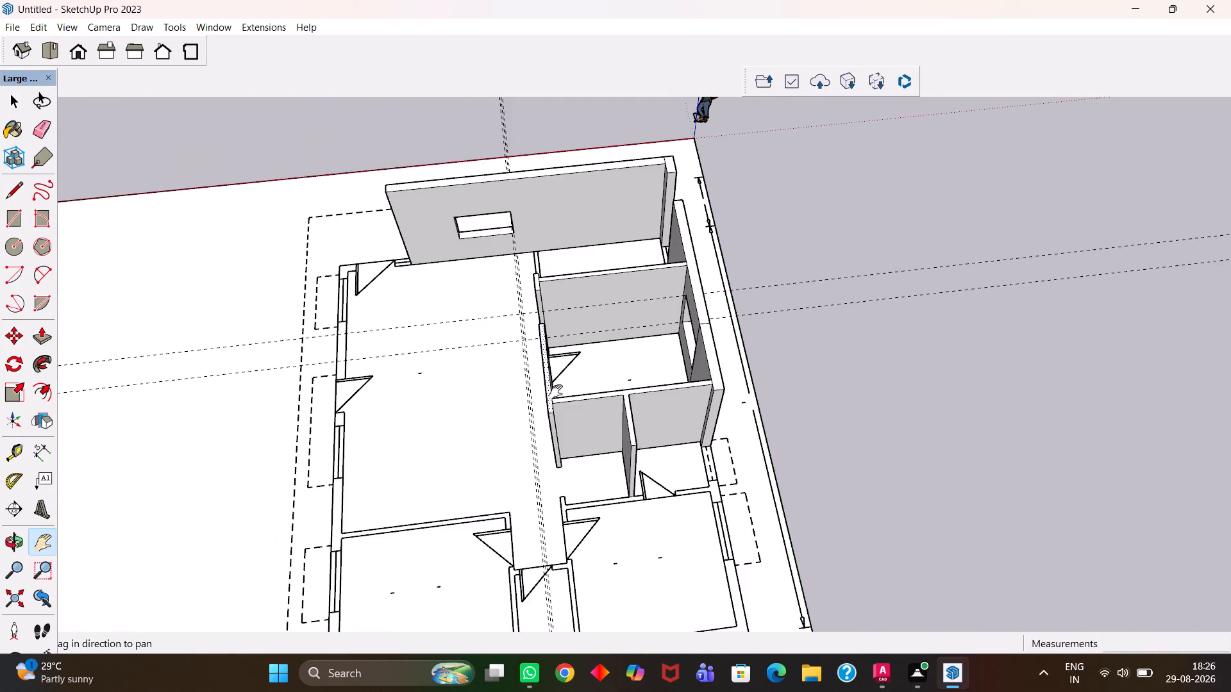
middle_click_drag(494, 432, 688, 381)
middle_click_drag(288, 295, 321, 298)
scroll(288, 295, "up", 9)
middle_click_drag(573, 408, 933, 401)
scroll(733, 374, "down", 5)
left_click_drag(815, 317, 599, 463)
scroll(624, 383, "up", 6)
middle_click_drag(631, 380, 637, 380)
left_click_drag(806, 350, 549, 466)
scroll(517, 448, "up", 10)
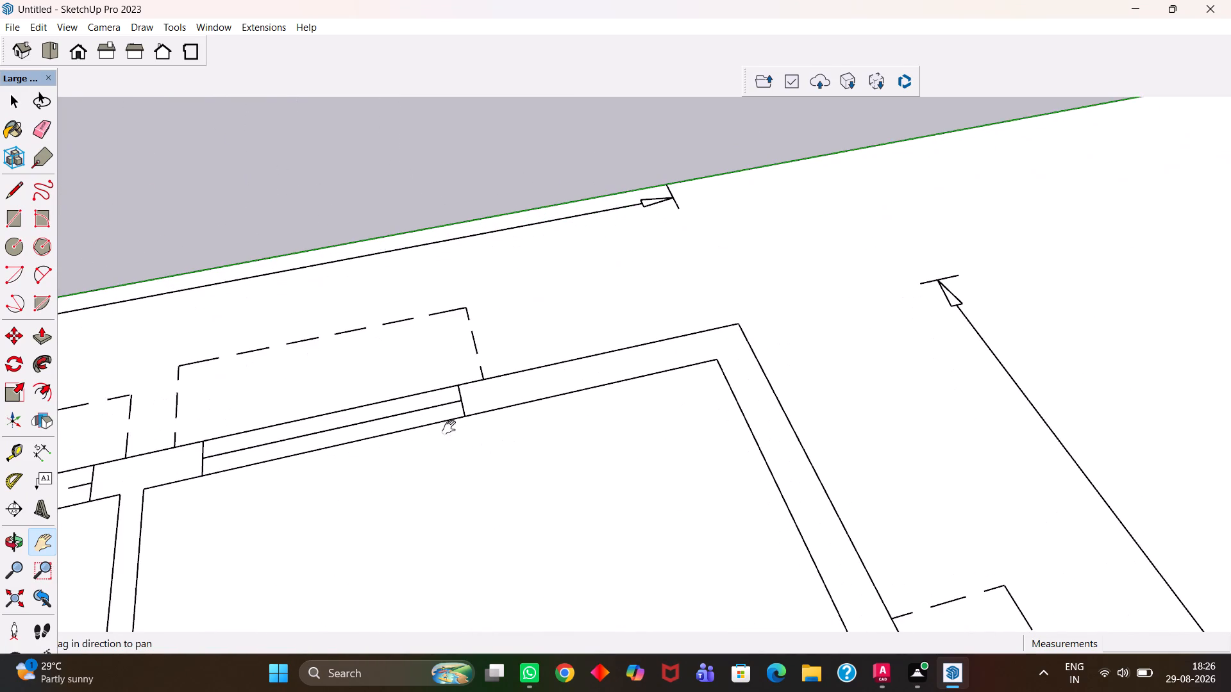
Draw a rectangle about 1' 9 7/8" by 9 1/8" over the outer wall piece between the two windows where the partition joins.
left_click_drag(426, 415, 546, 415)
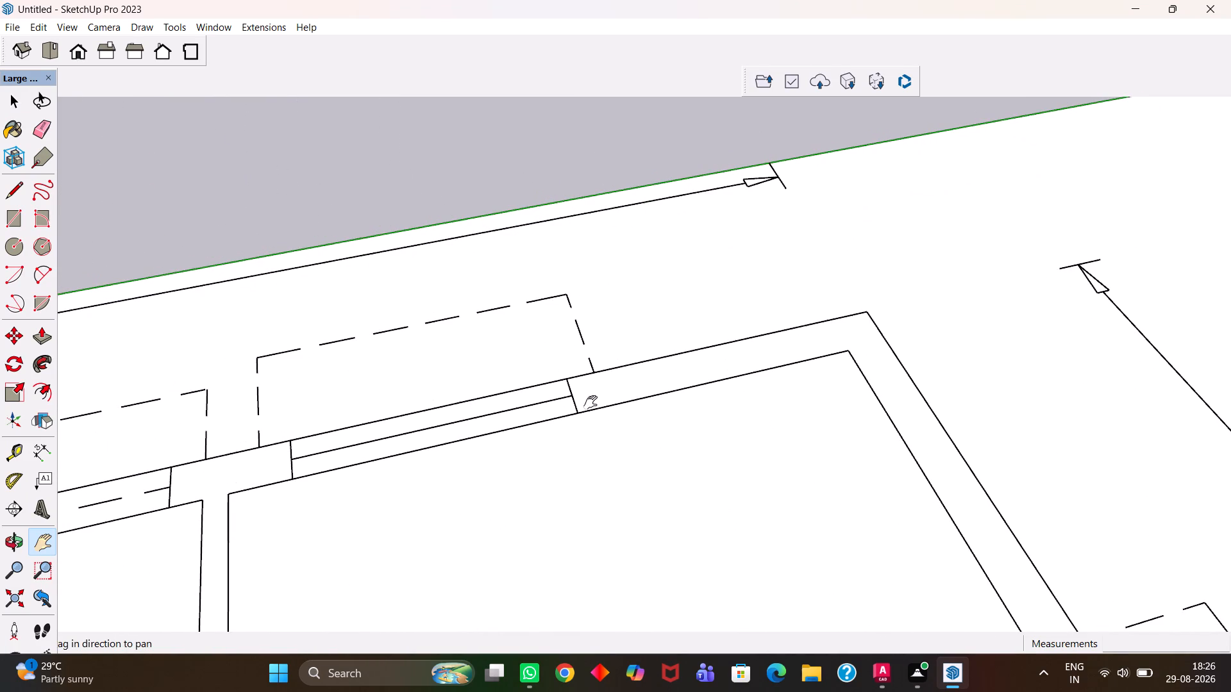
scroll(590, 402, "up", 4)
scroll(592, 409, "down", 6)
key("h")
left_click_drag(398, 453, 639, 409)
middle_click_drag(636, 418, 568, 422)
scroll(619, 422, "up", 2)
left_click_drag(673, 392, 504, 441)
scroll(328, 458, "up", 4)
left_click_drag(349, 498, 427, 422)
middle_click_drag(421, 431, 366, 533)
middle_click_drag(383, 554, 410, 575)
scroll(405, 570, "up", 1)
key("h")
scroll(408, 561, "down", 5)
middle_click_drag(421, 419, 427, 499)
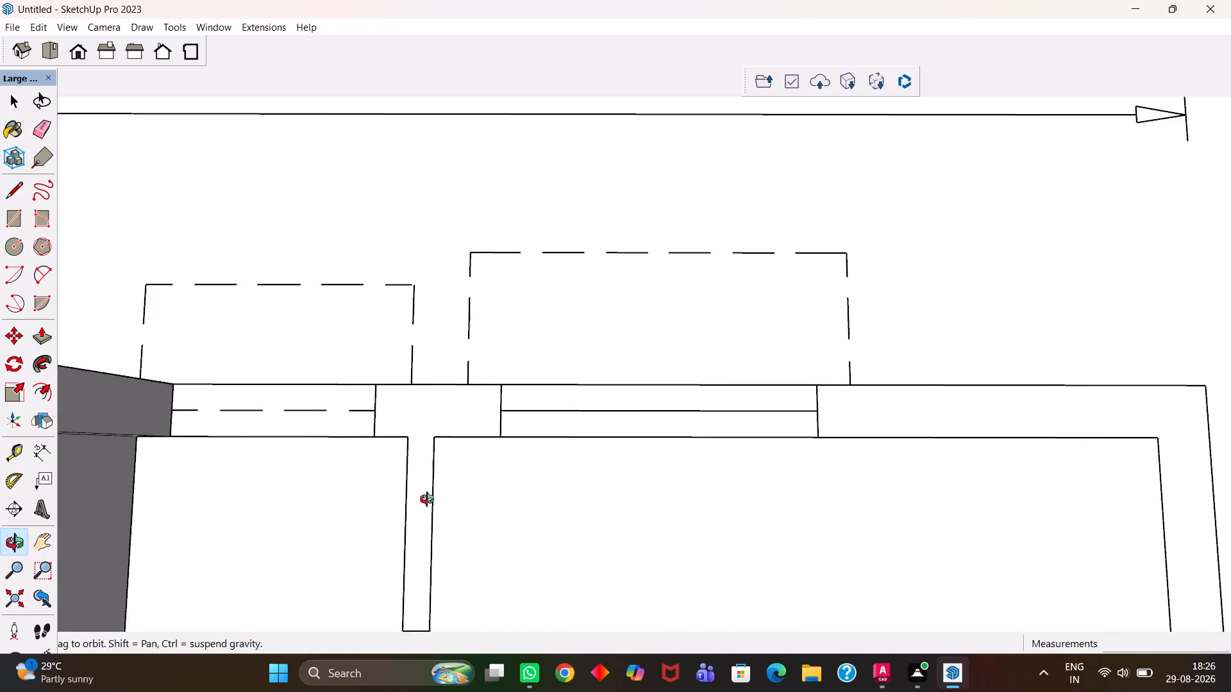
middle_click_drag(427, 499, 434, 505)
left_click_drag(450, 453, 548, 345)
scroll(533, 354, "up", 4)
key("r")
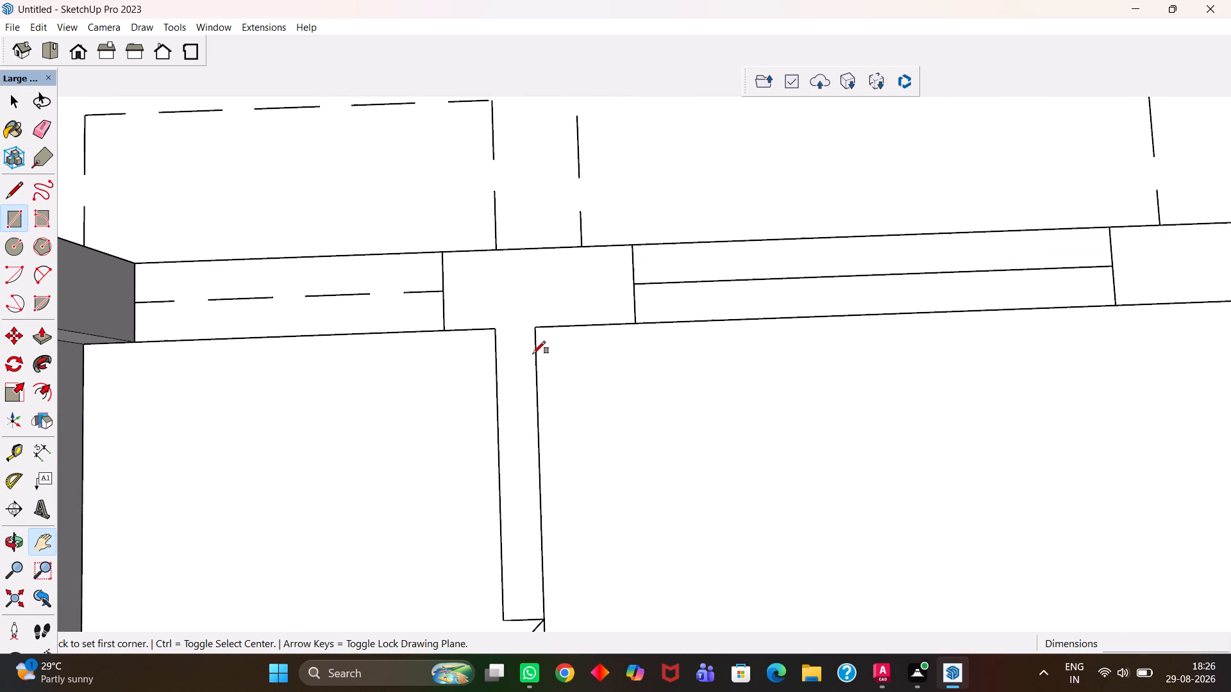
scroll(522, 338, "up", 3)
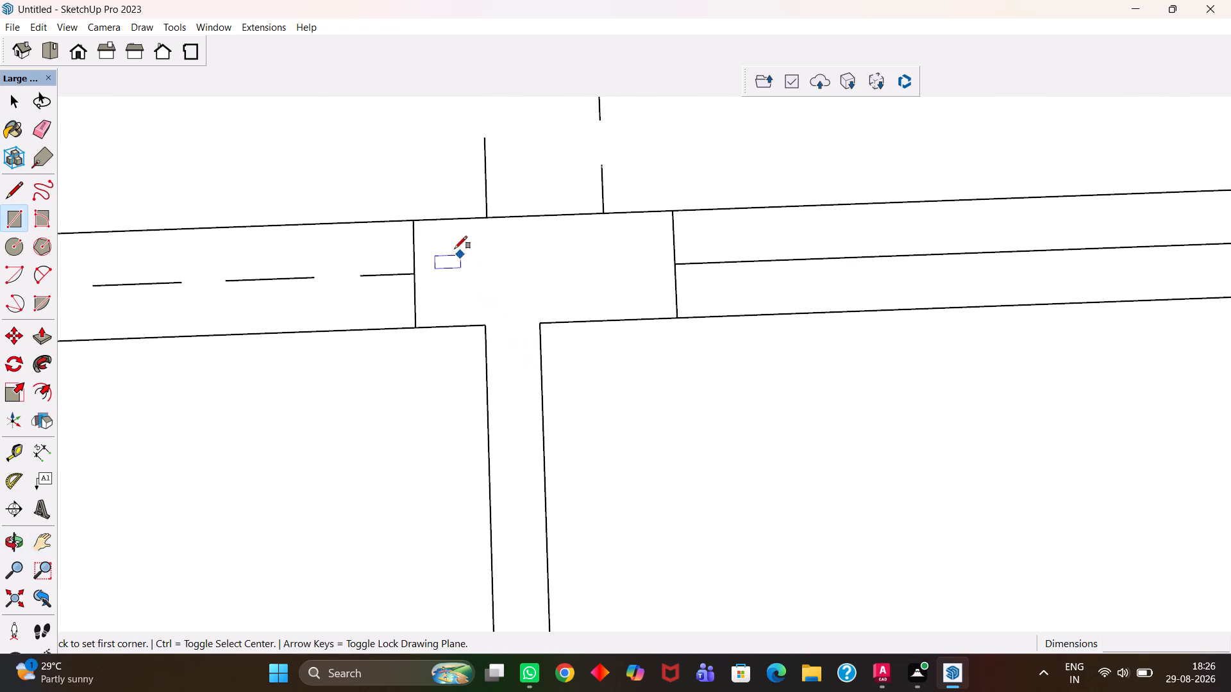
left_click(412, 221)
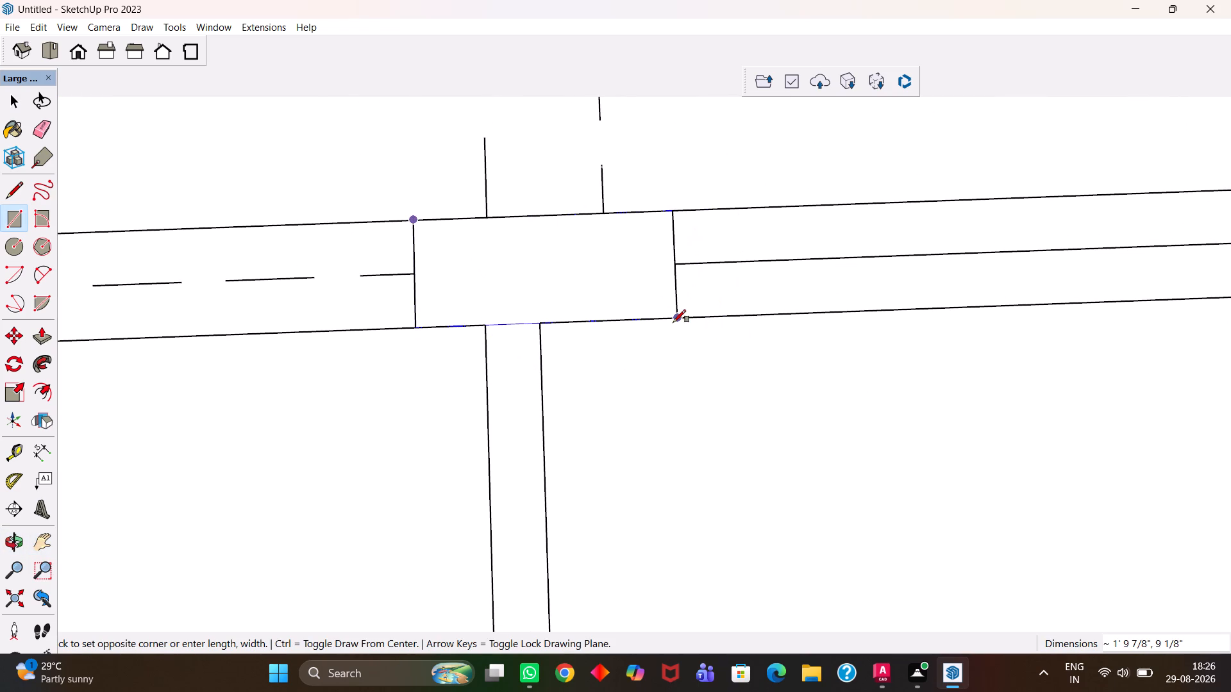
left_click(673, 322)
Draw a rectangle about 2' 8 7/8" by 4 9/16" over the partition strip from the outer wall to the door jamb.
key("h")
left_click_drag(583, 302, 696, 215)
scroll(696, 217, "down", 3)
key("r")
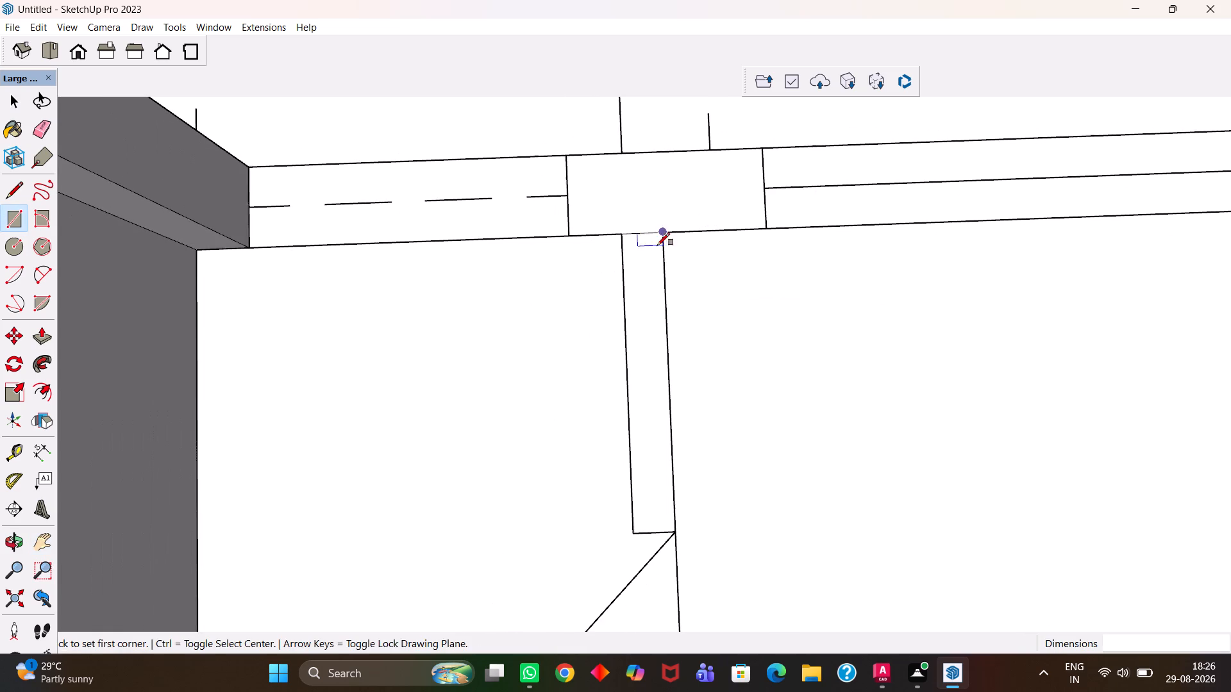
left_click(620, 233)
left_click(678, 531)
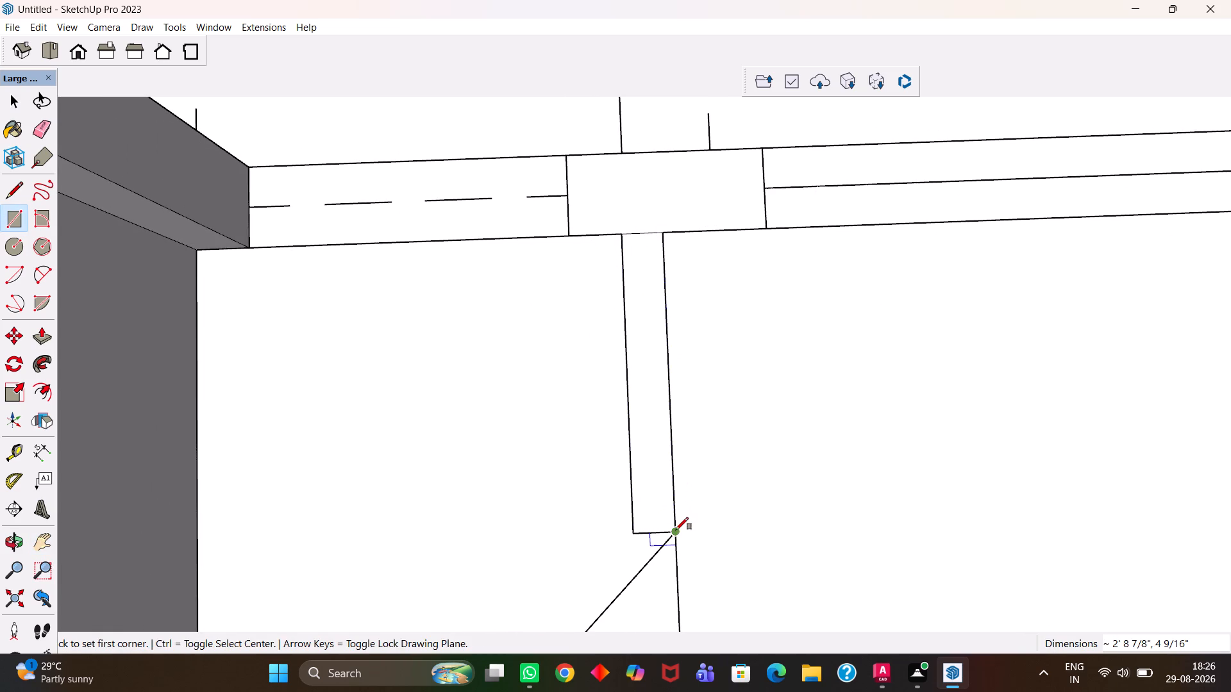
Erase the line dividing the outer wall piece from the partition strip to merge them into one T-shaped face.
scroll(676, 530, "down", 4)
key("h")
left_click_drag(712, 415, 681, 451)
scroll(585, 388, "up", 4)
key("e")
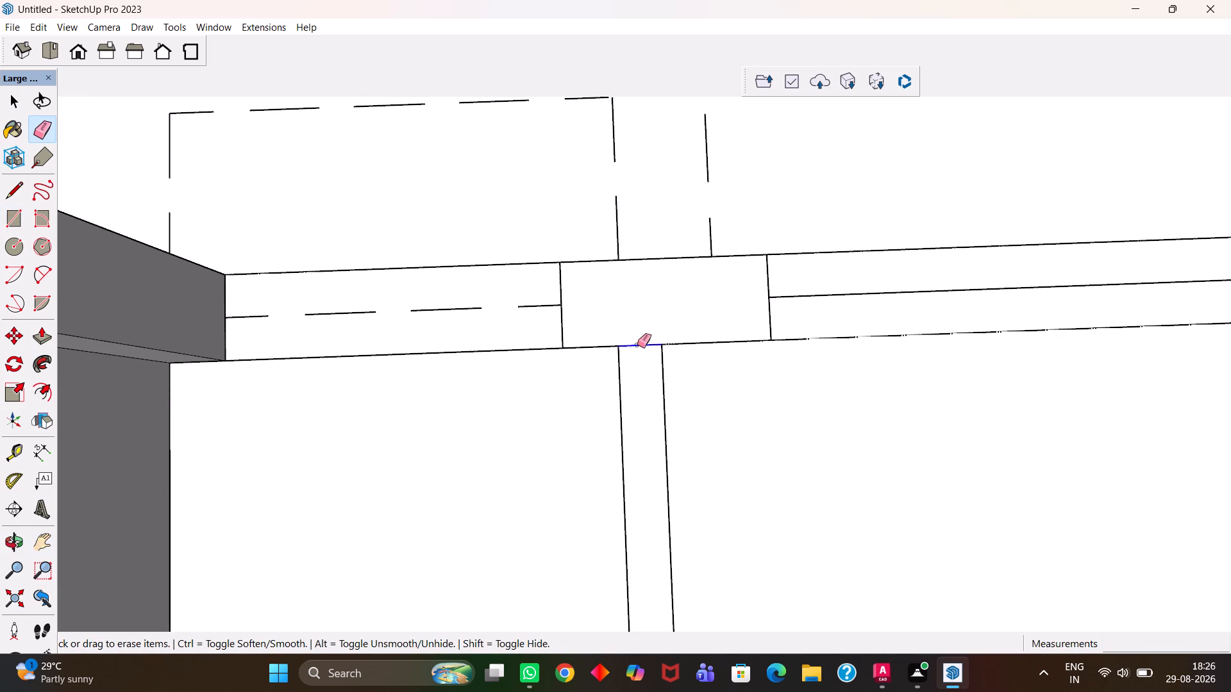
left_click(637, 345)
Push/Pull the merged T-shaped wall face up level with the top of the neighbouring raised outer wall.
key("space")
double_click(662, 305)
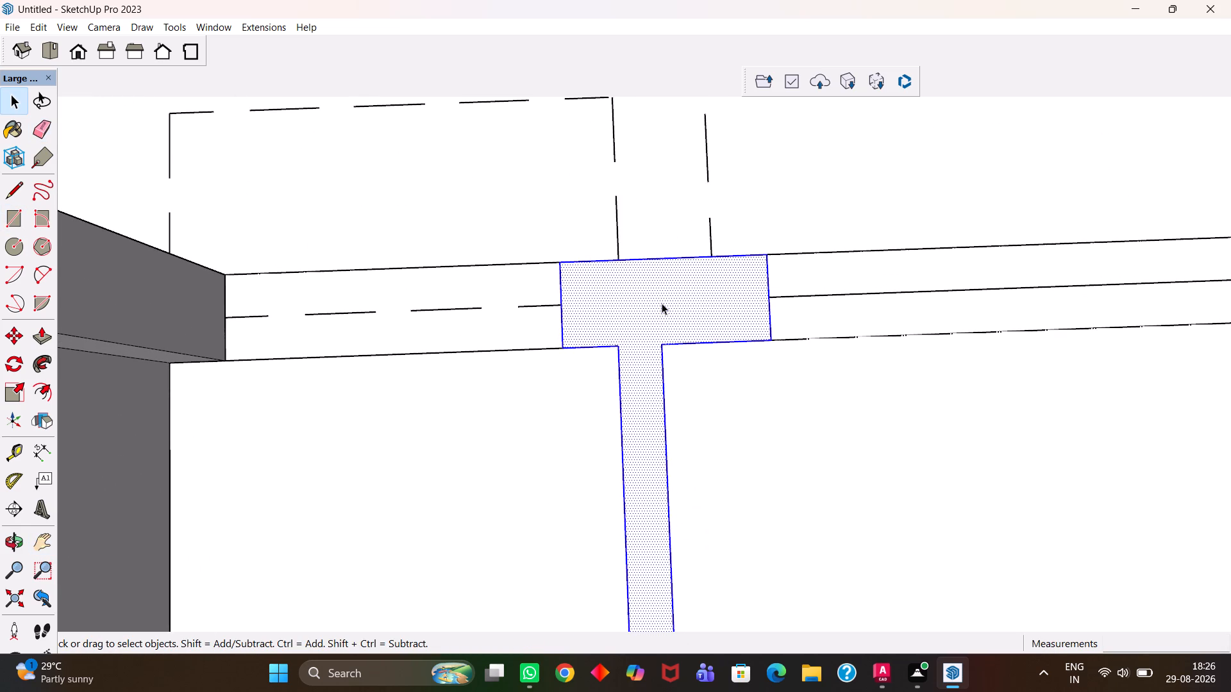
left_click(661, 295)
double_click(661, 295)
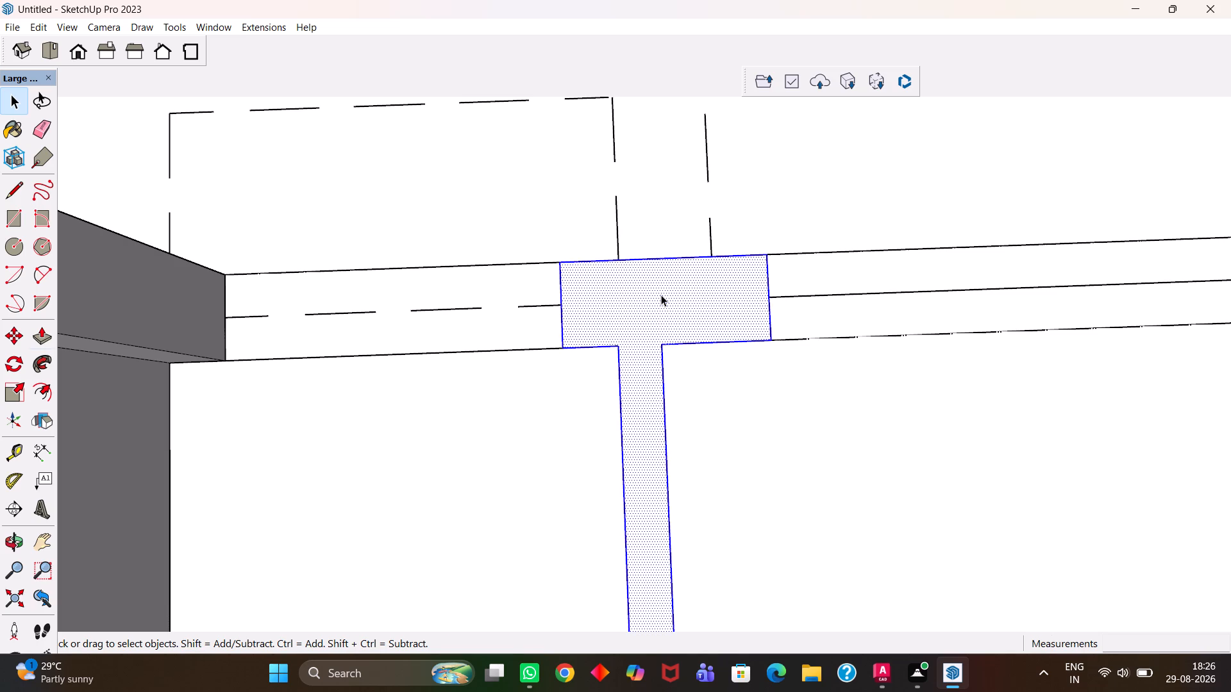
key("p")
left_click(661, 295)
scroll(562, 311, "down", 6)
scroll(503, 309, "down", 5)
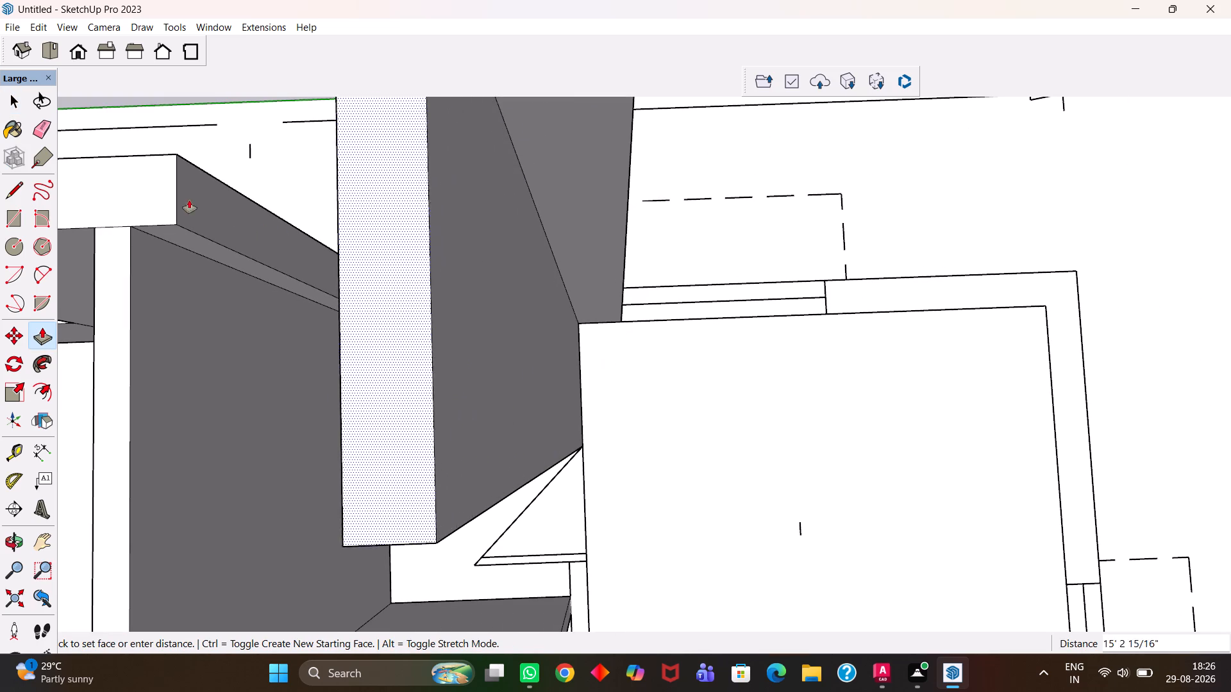
left_click(174, 195)
scroll(685, 361, "down", 5)
scroll(676, 384, "up", 5)
Draw rectangles about 5' 7 7/8" by 9 1/8" and 6' 1 3/4" by 8 15/16" over the outer wall corner's two arms, up to the window jambs.
key("h")
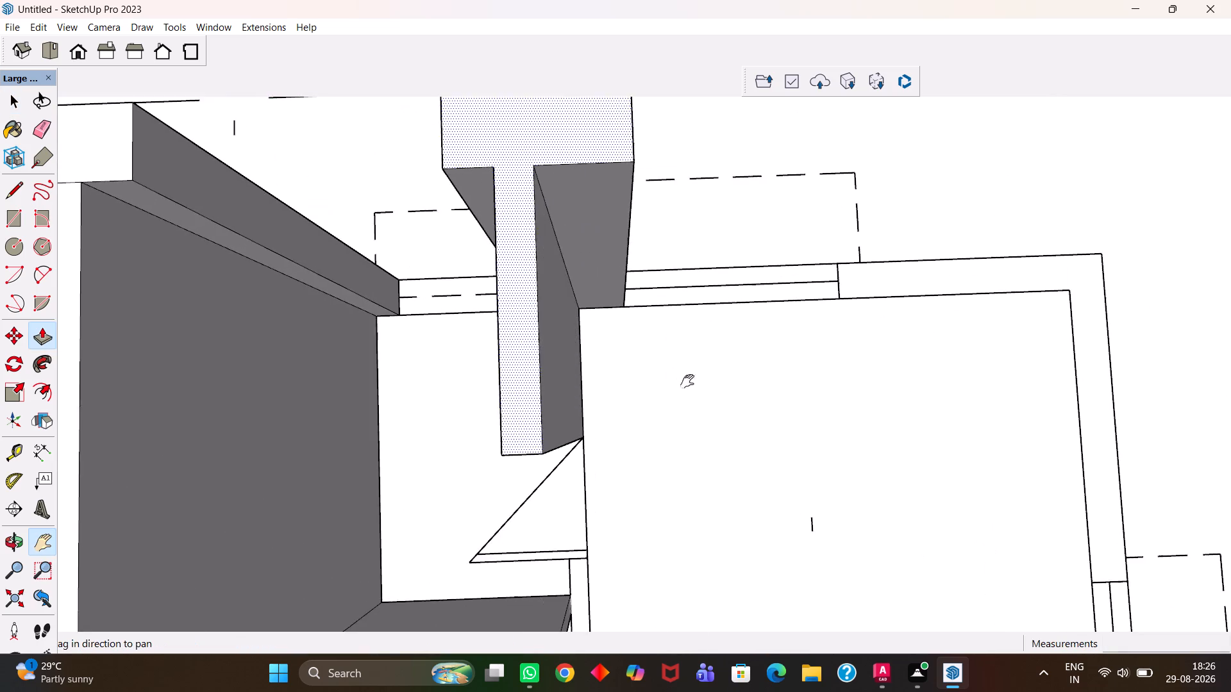
left_click_drag(832, 327, 498, 401)
scroll(584, 334, "up", 4)
scroll(560, 371, "down", 8)
scroll(546, 440, "up", 1)
middle_click_drag(546, 441, 691, 391)
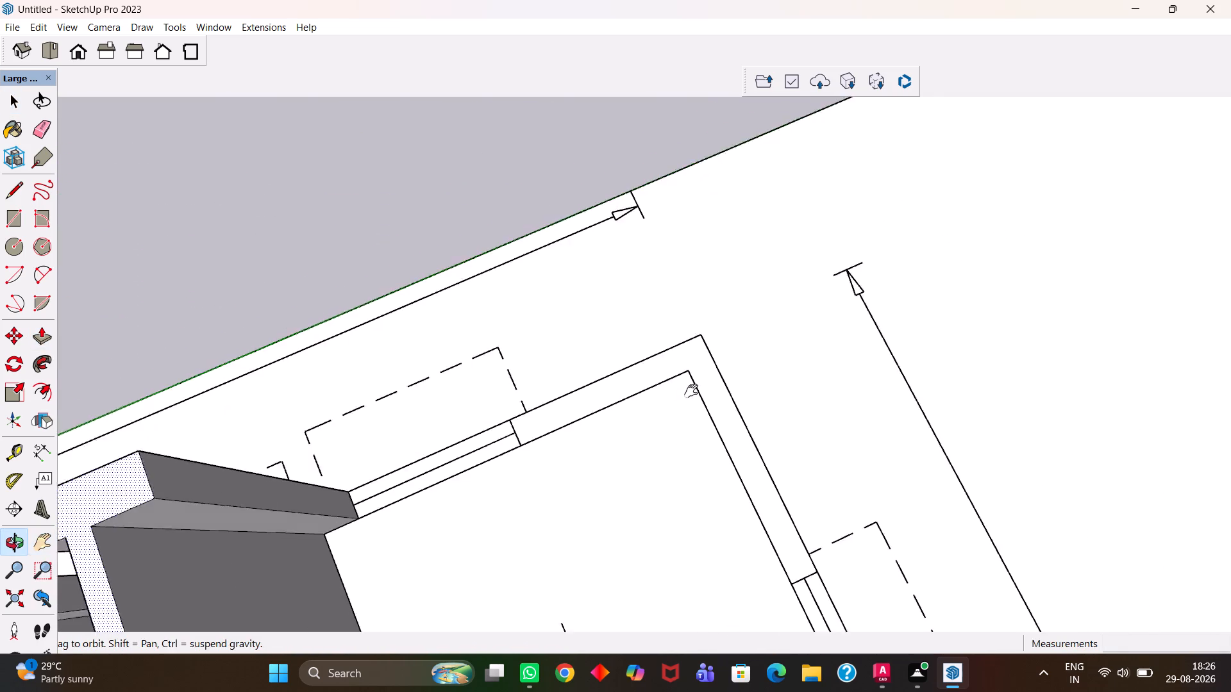
key("h")
middle_click_drag(691, 391, 691, 391)
scroll(691, 391, "up", 2)
left_click_drag(690, 415, 595, 306)
middle_click_drag(570, 413, 619, 367)
scroll(617, 367, "up", 1)
key("space")
left_click(481, 292)
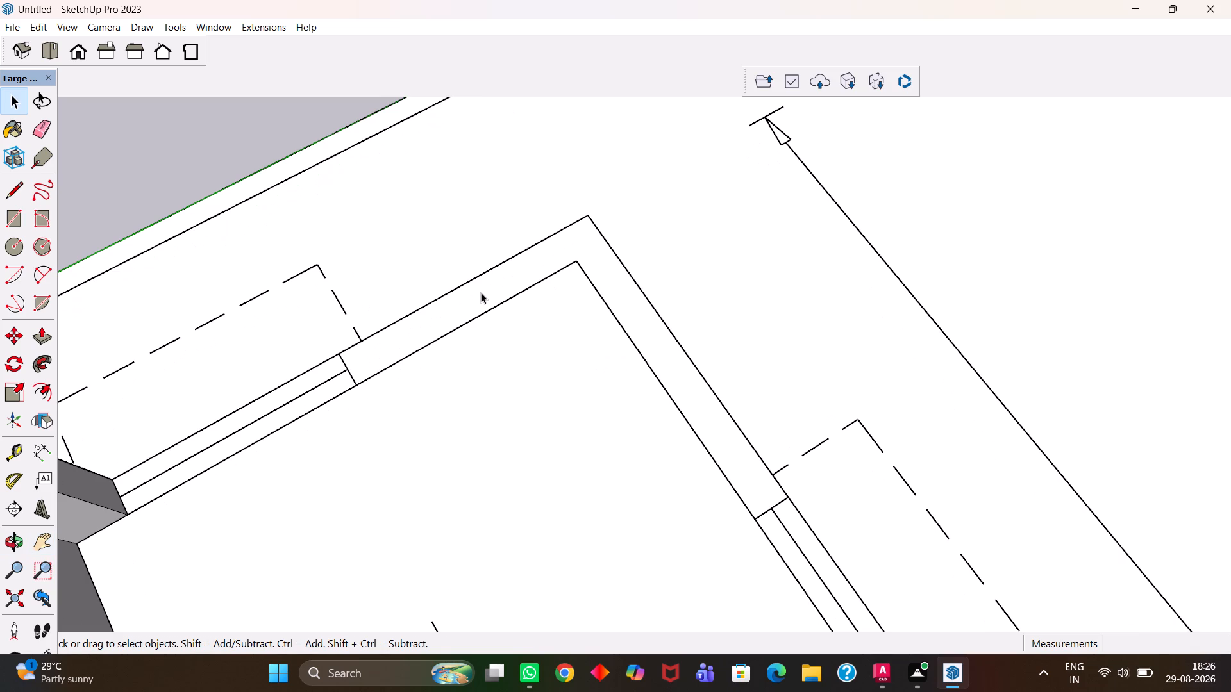
key("r")
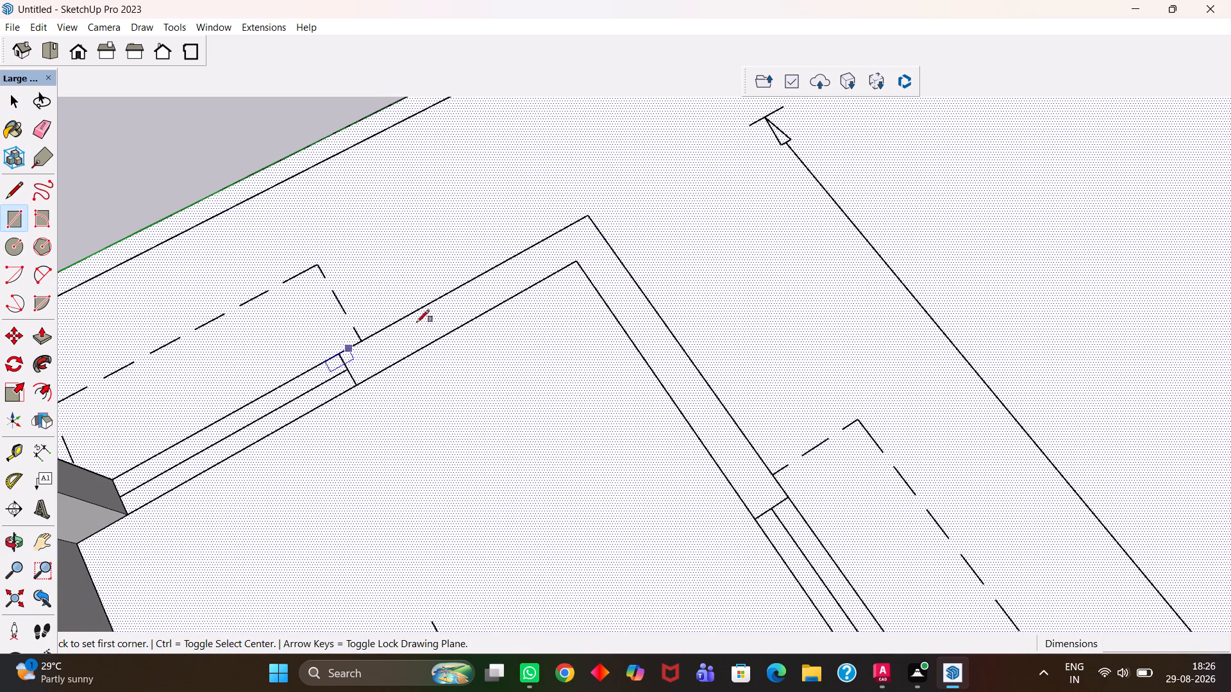
left_click(589, 217)
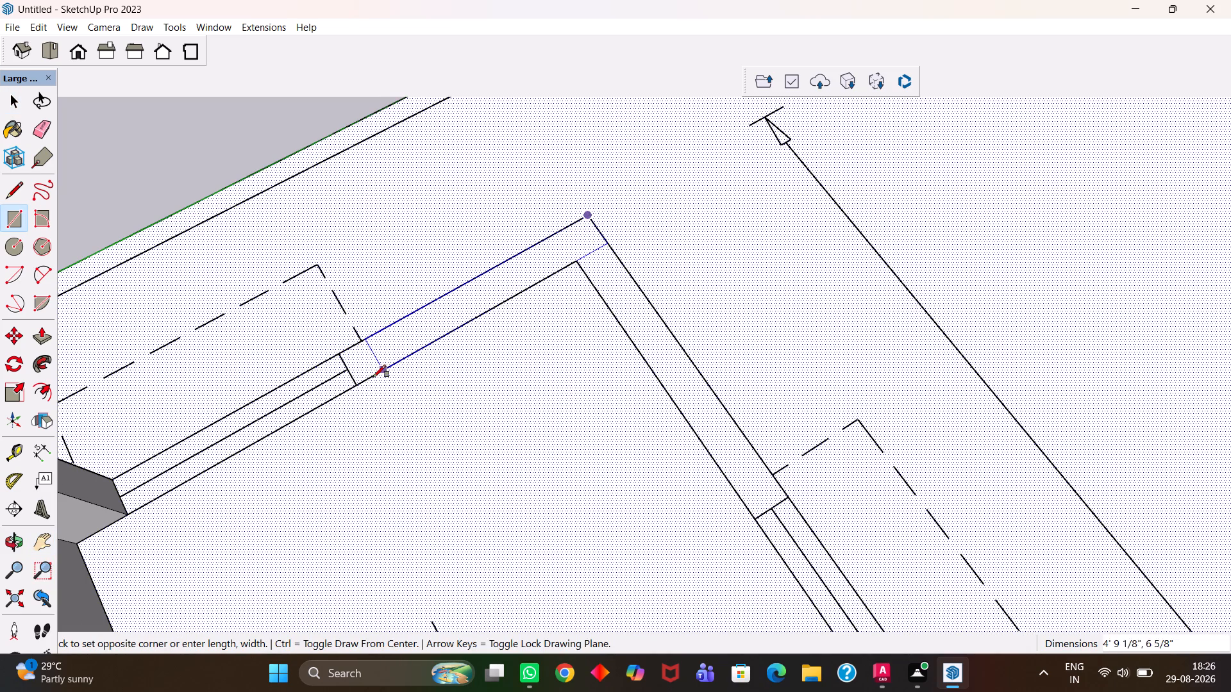
left_click(356, 383)
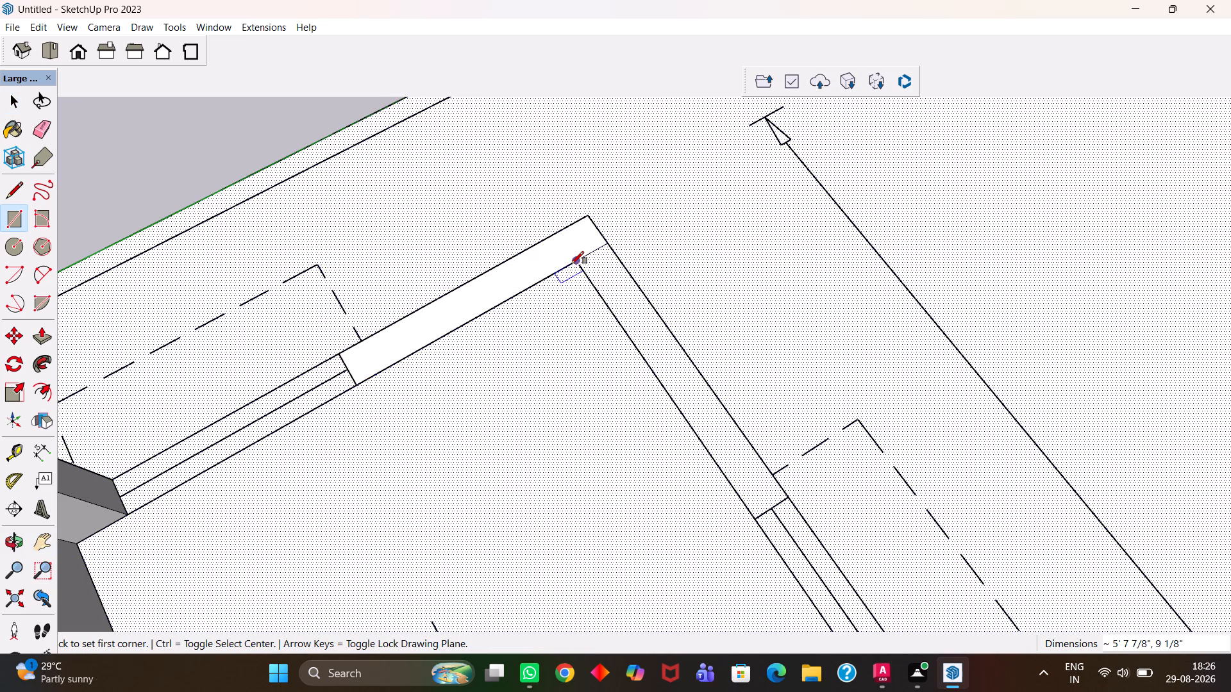
left_click(571, 264)
left_click(782, 498)
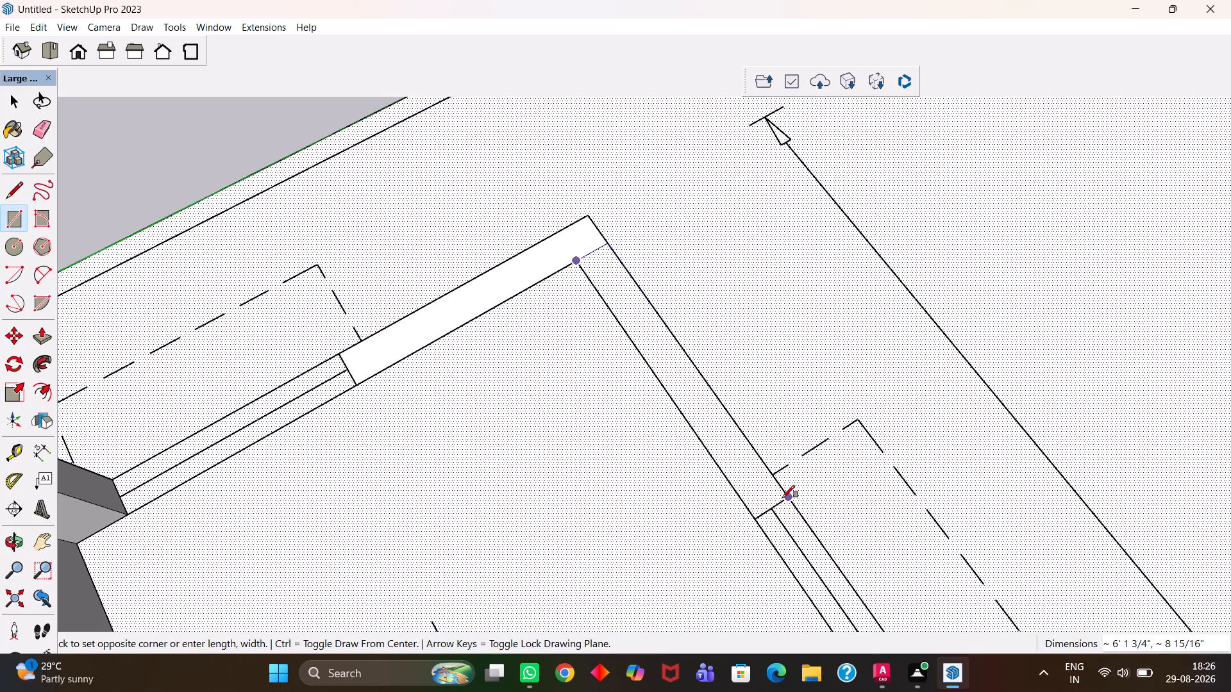
Erase the dividing line at the outer wall corner to merge both arms into one L-shaped face.
scroll(679, 327, "up", 3)
key("e")
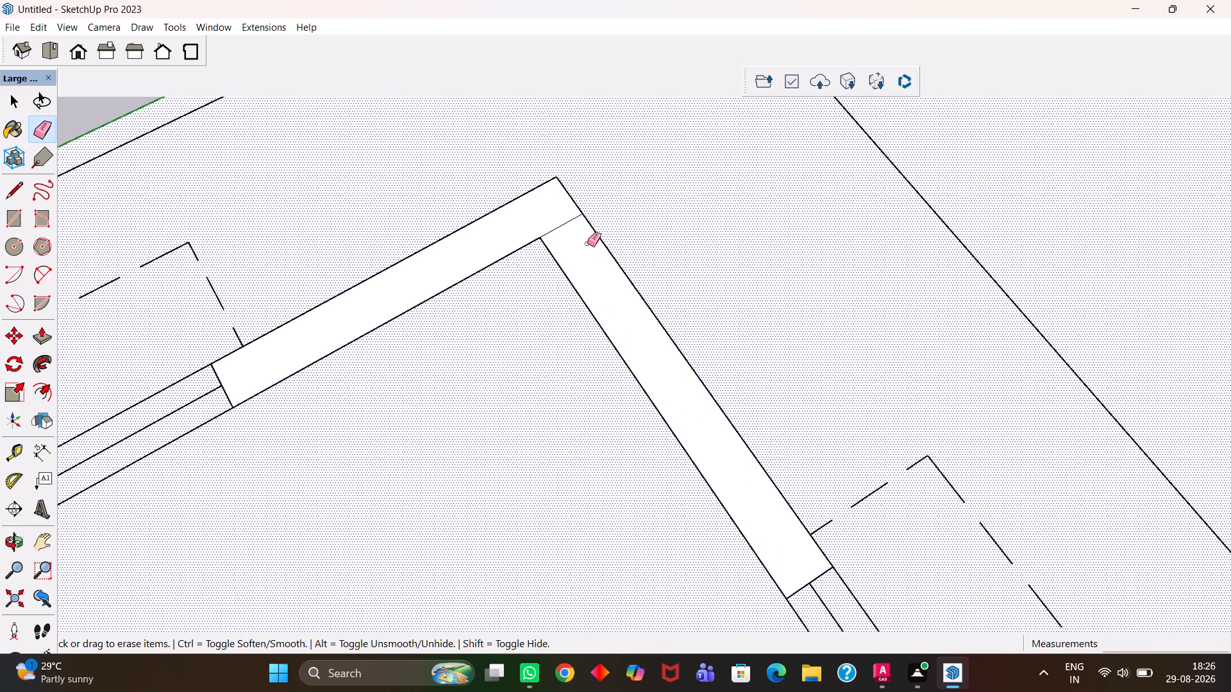
left_click_drag(560, 227, 555, 222)
scroll(573, 270, "down", 6)
key("b")
key("space")
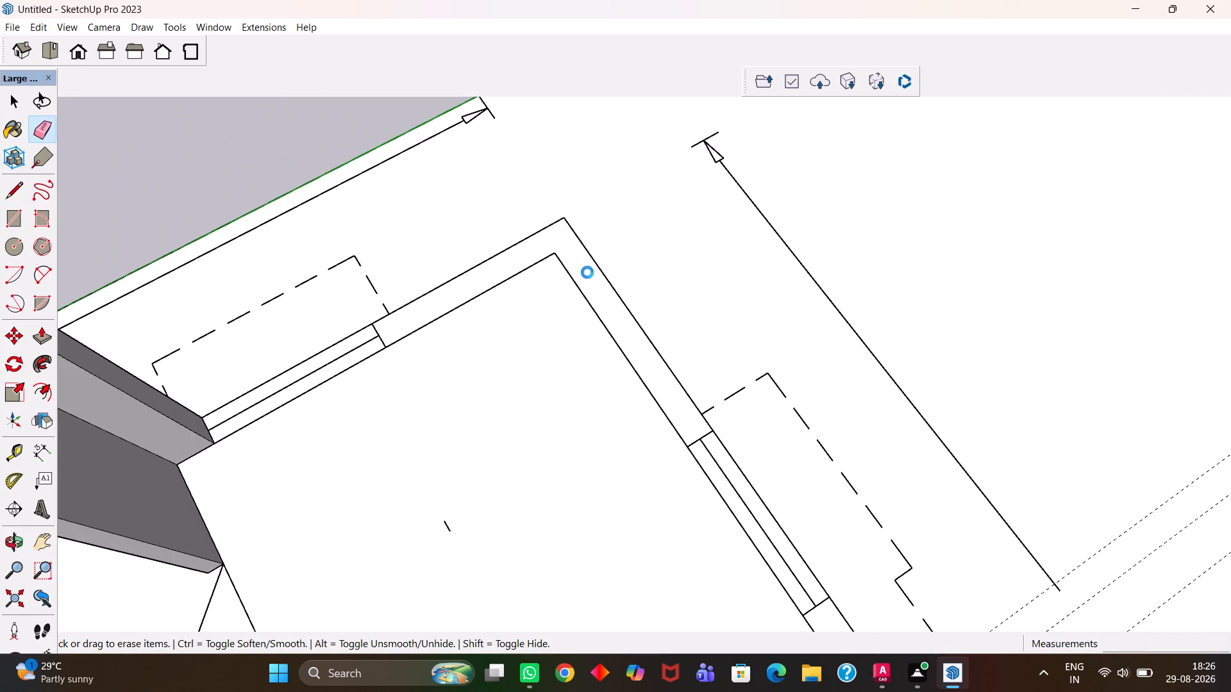
Push/Pull the L-shaped outer wall corner face up 10', level with the neighbouring raised wall.
scroll(585, 278, "up", 5)
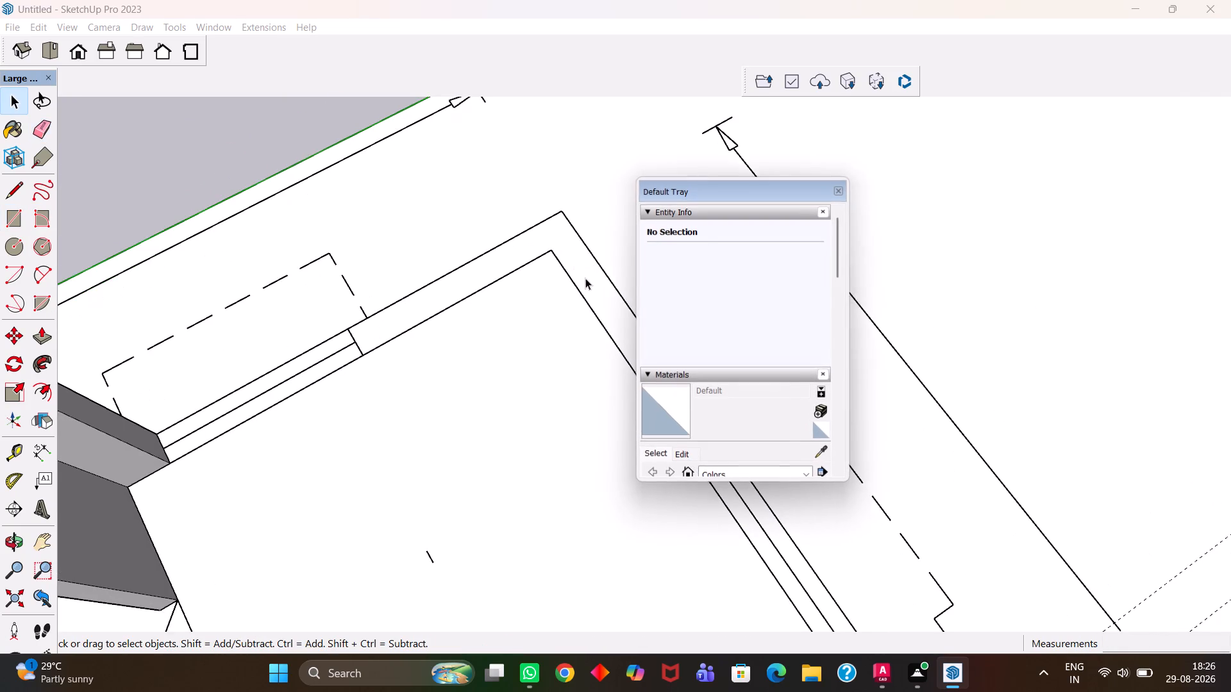
scroll(585, 278, "up", 3)
left_click(845, 185)
scroll(770, 210, "down", 5)
key("space")
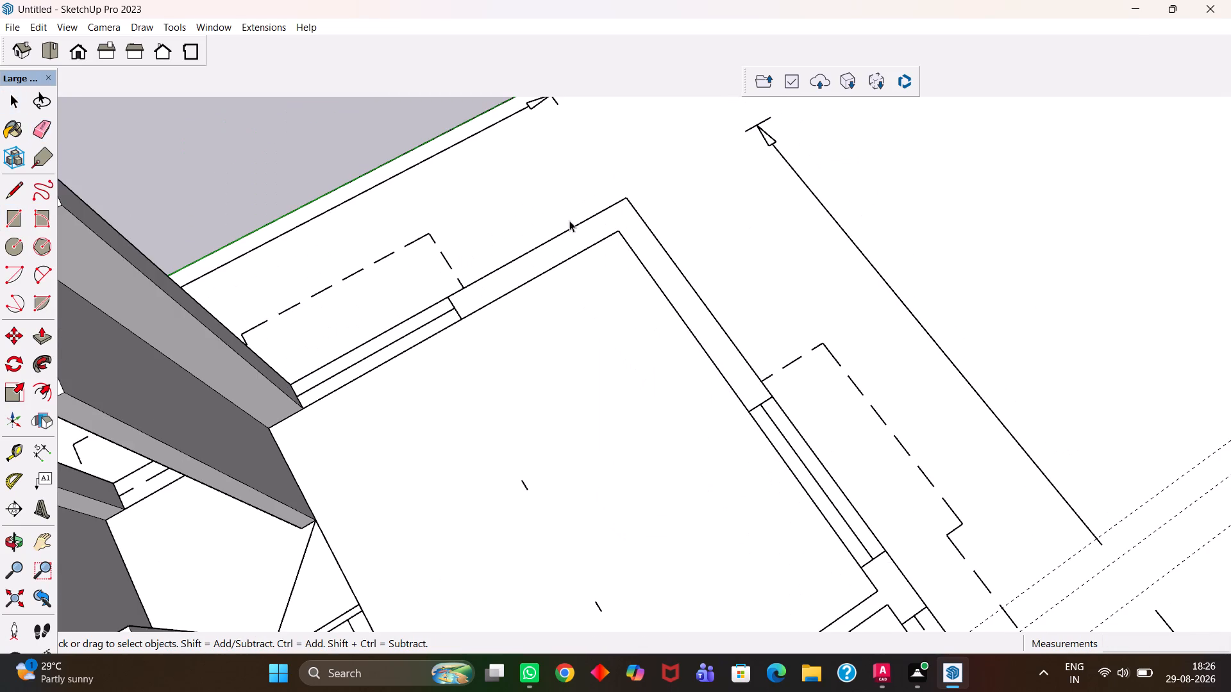
left_click(624, 226)
scroll(624, 226, "down", 7)
key("p")
left_click(623, 225)
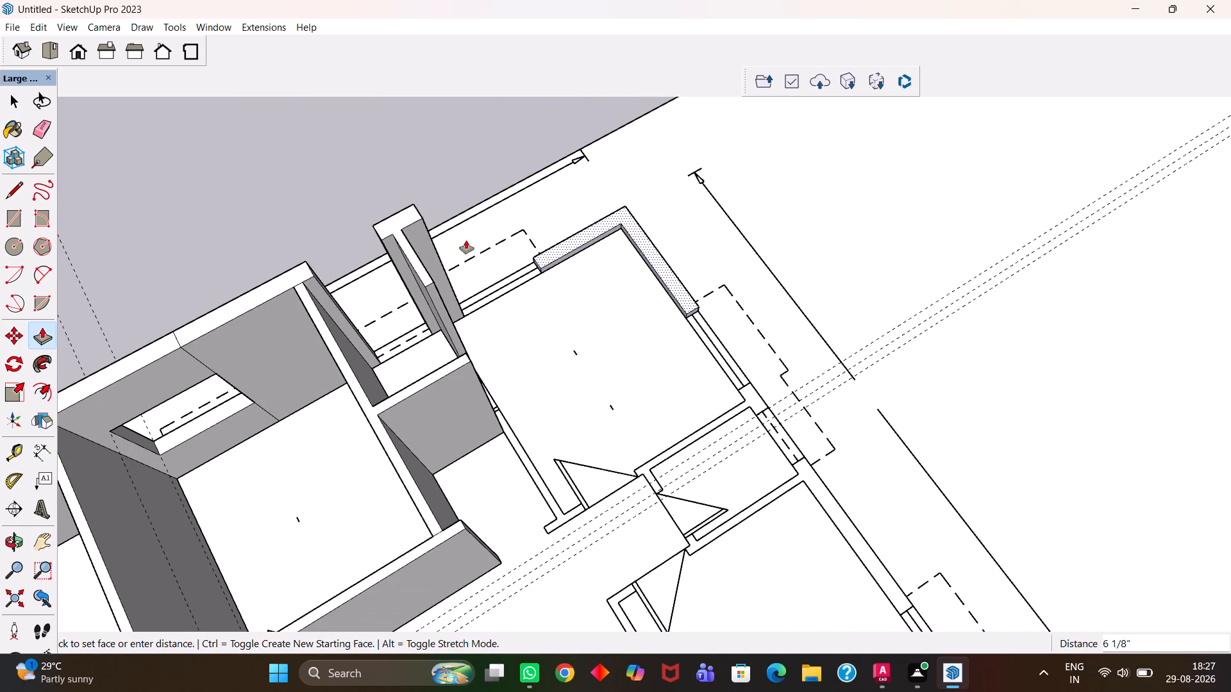
left_click(428, 282)
Examine the raised outer walls and partitions from several angles against the parts of the plan still flat.
scroll(565, 309, "up", 3)
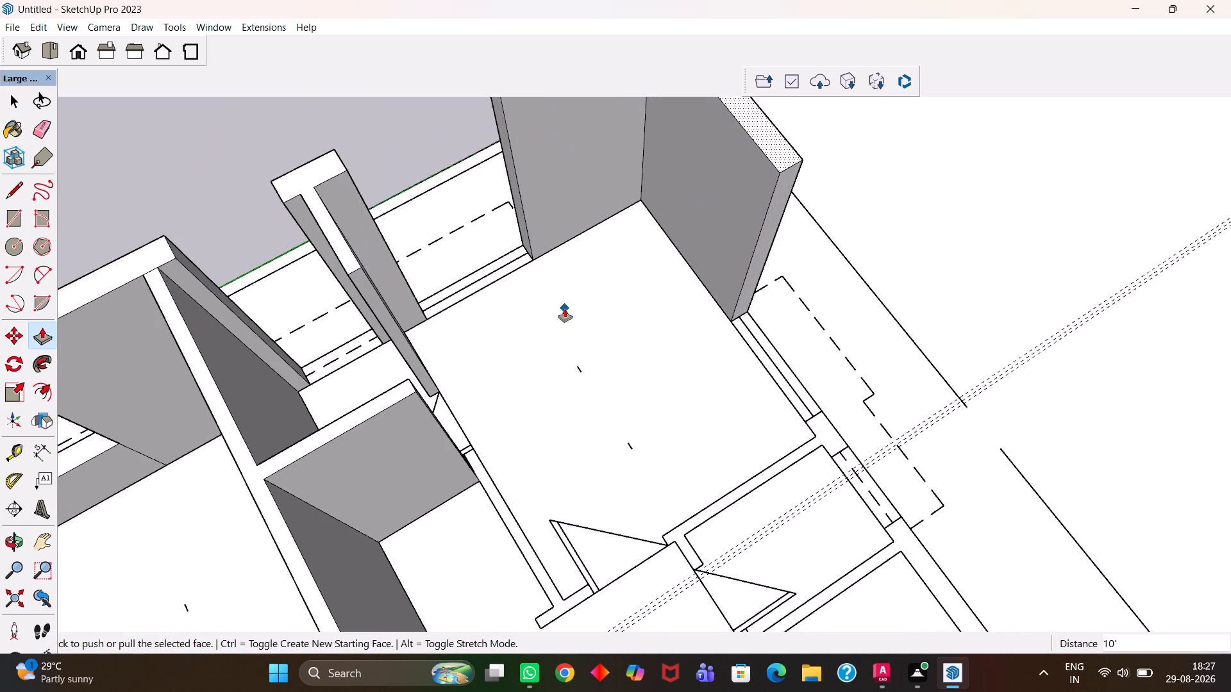
scroll(565, 309, "down", 5)
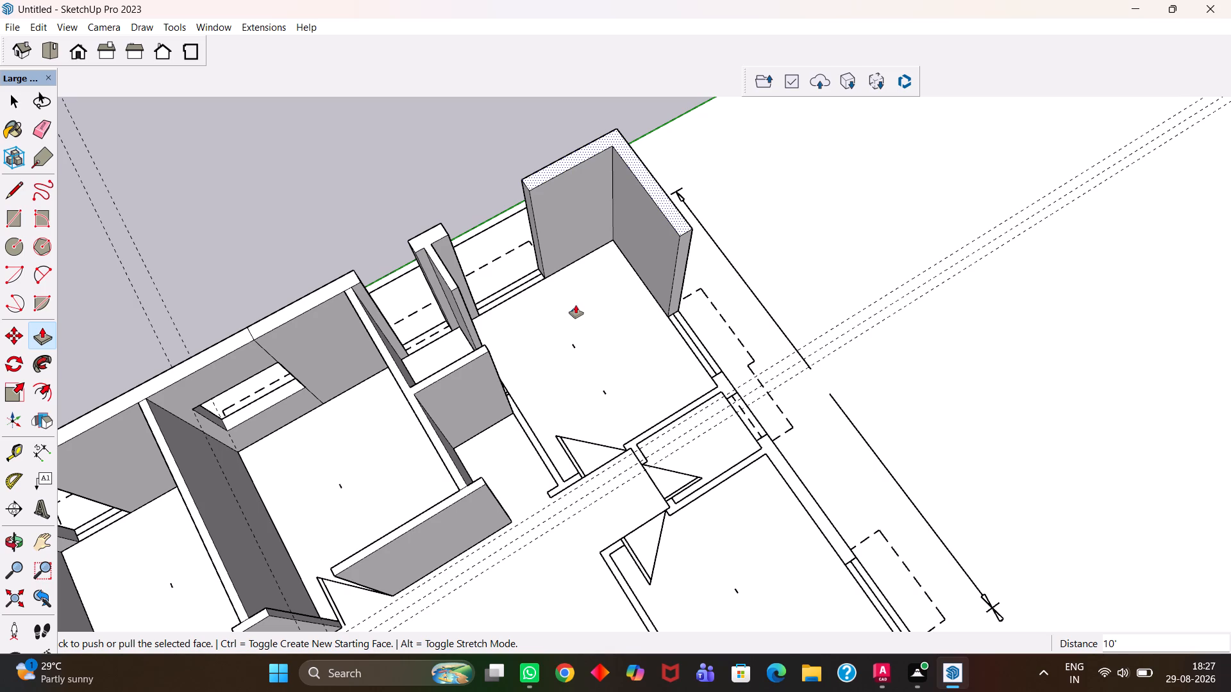
scroll(549, 380, "down", 5)
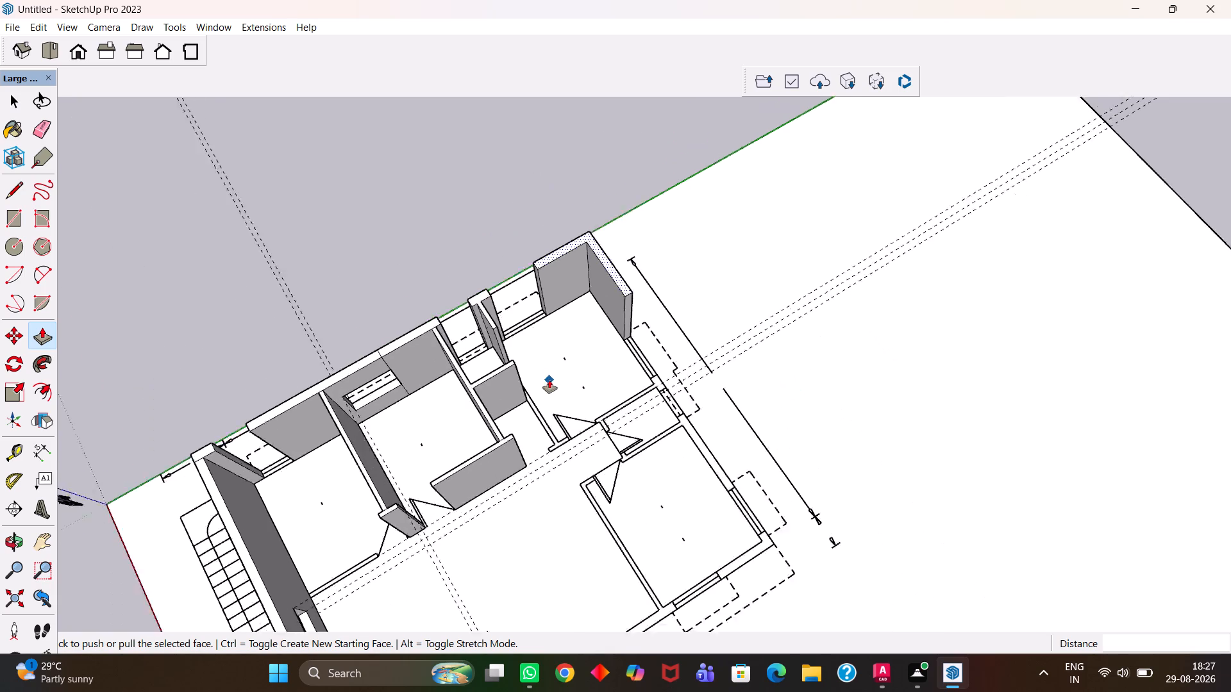
scroll(549, 380, "down", 2)
scroll(562, 414, "up", 3)
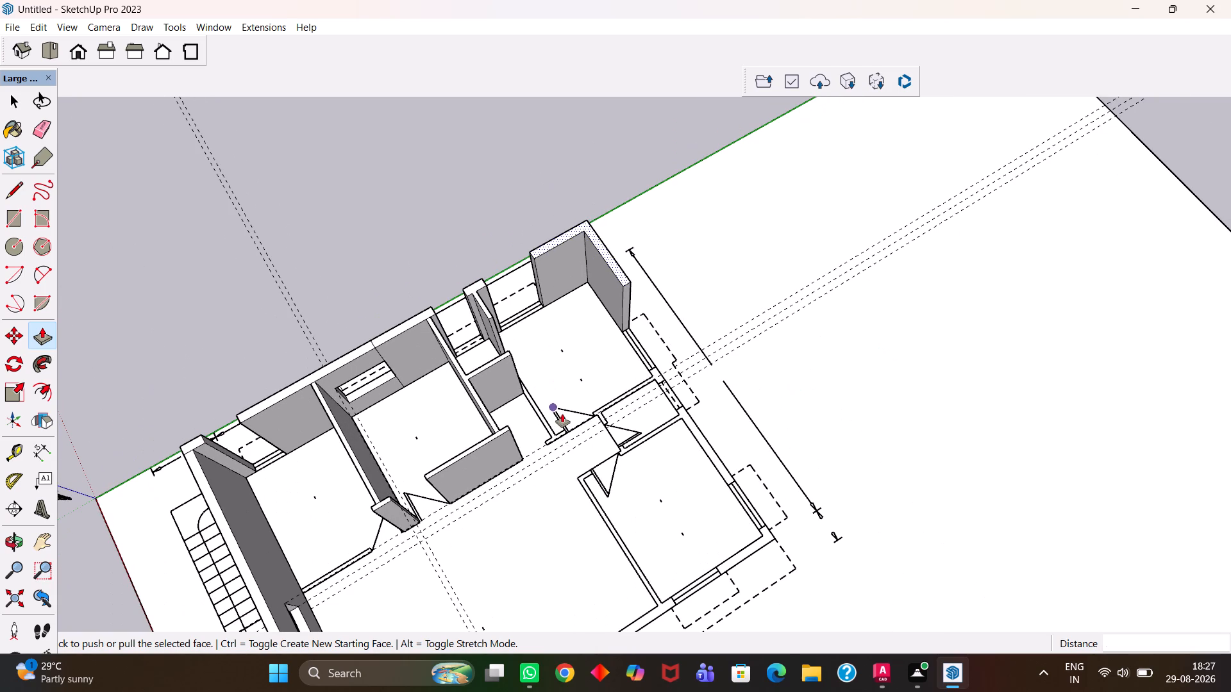
scroll(562, 414, "up", 4)
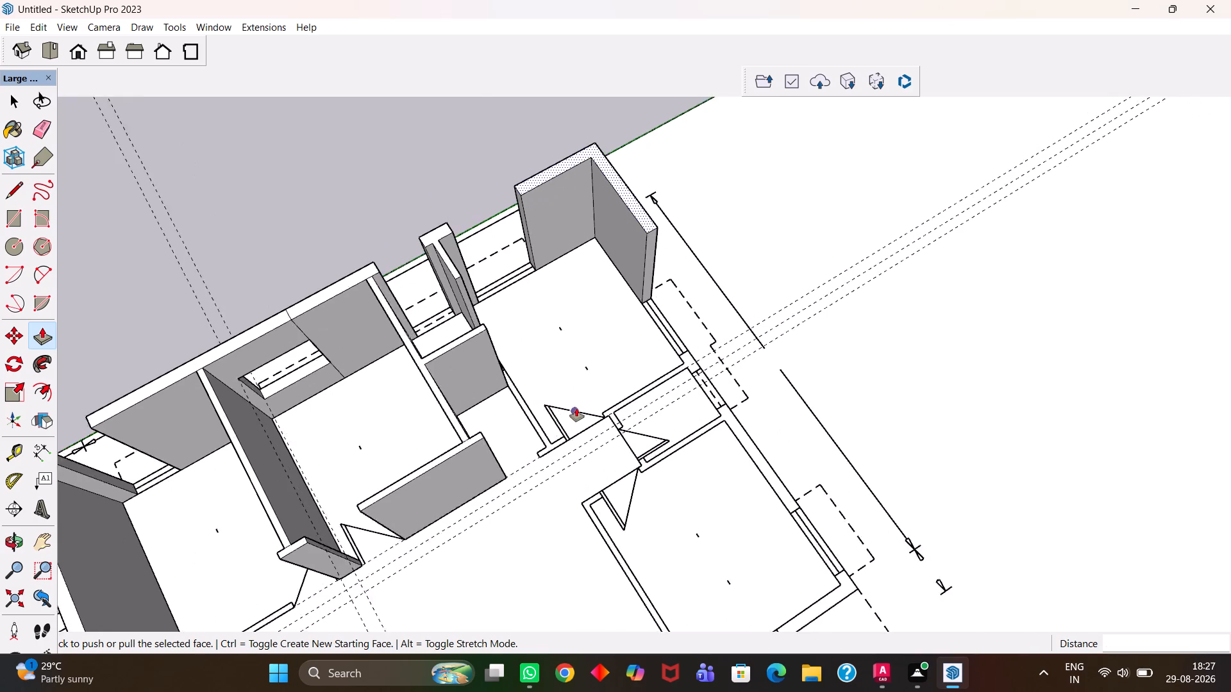
scroll(576, 408, "up", 2)
scroll(581, 398, "down", 12)
key("h")
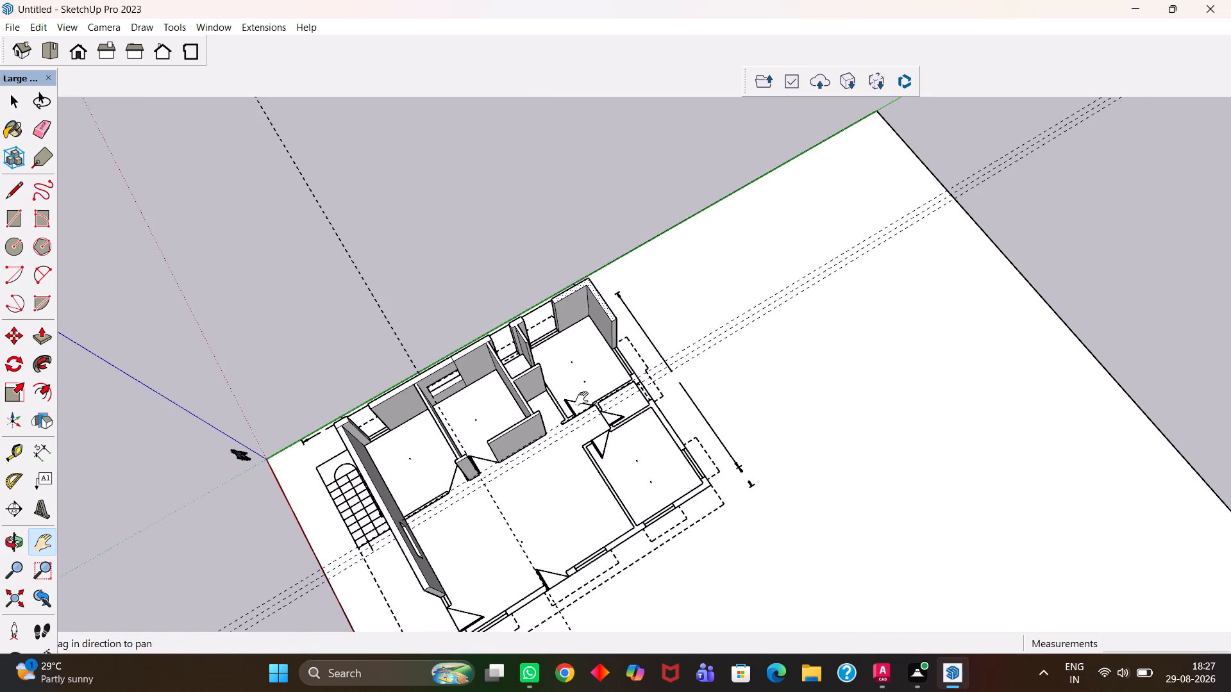
key("Return")
scroll(603, 365, "up", 11)
middle_click_drag(603, 441, 653, 286)
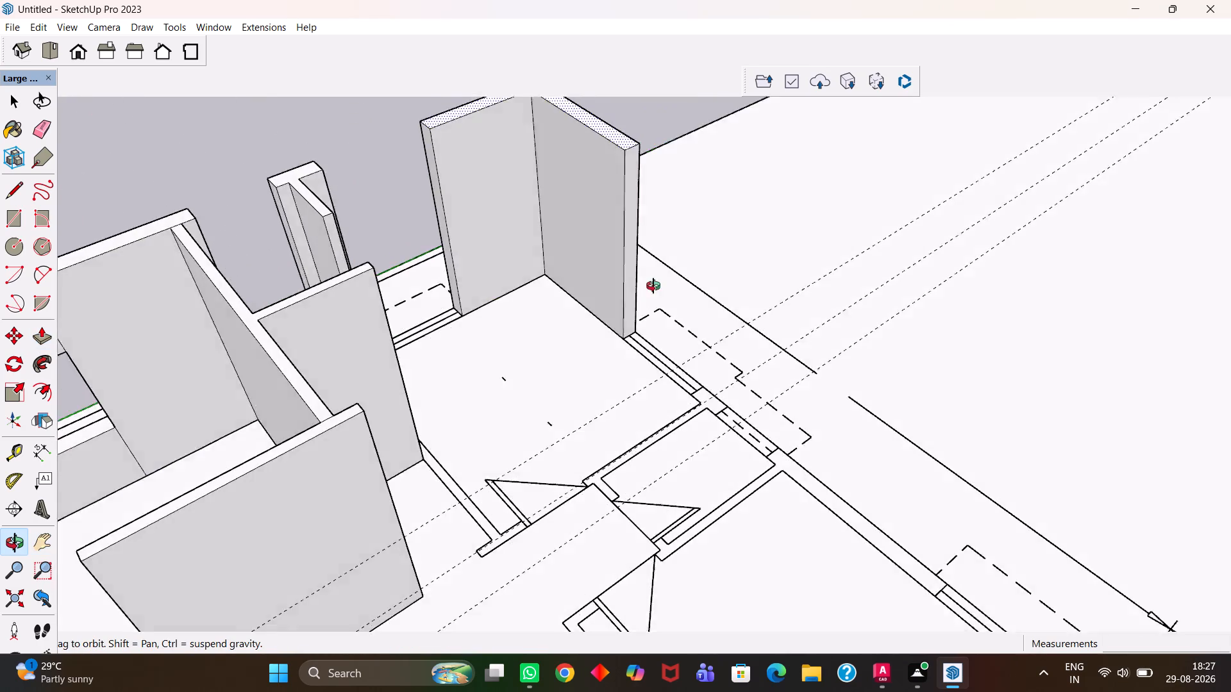
middle_click_drag(653, 286, 573, 399)
left_click_drag(439, 266, 528, 446)
scroll(564, 419, "up", 2)
middle_click_drag(604, 436, 452, 461)
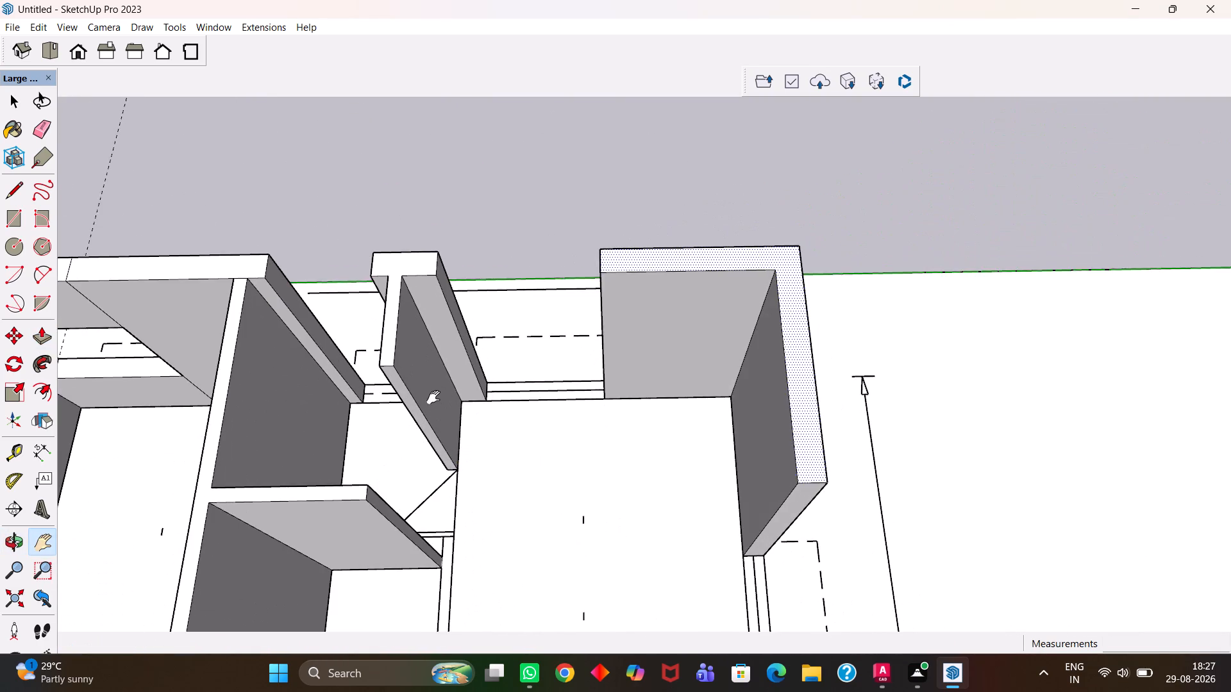
scroll(433, 397, "up", 4)
scroll(433, 397, "down", 4)
left_click_drag(435, 420, 510, 400)
middle_click_drag(548, 435, 575, 433)
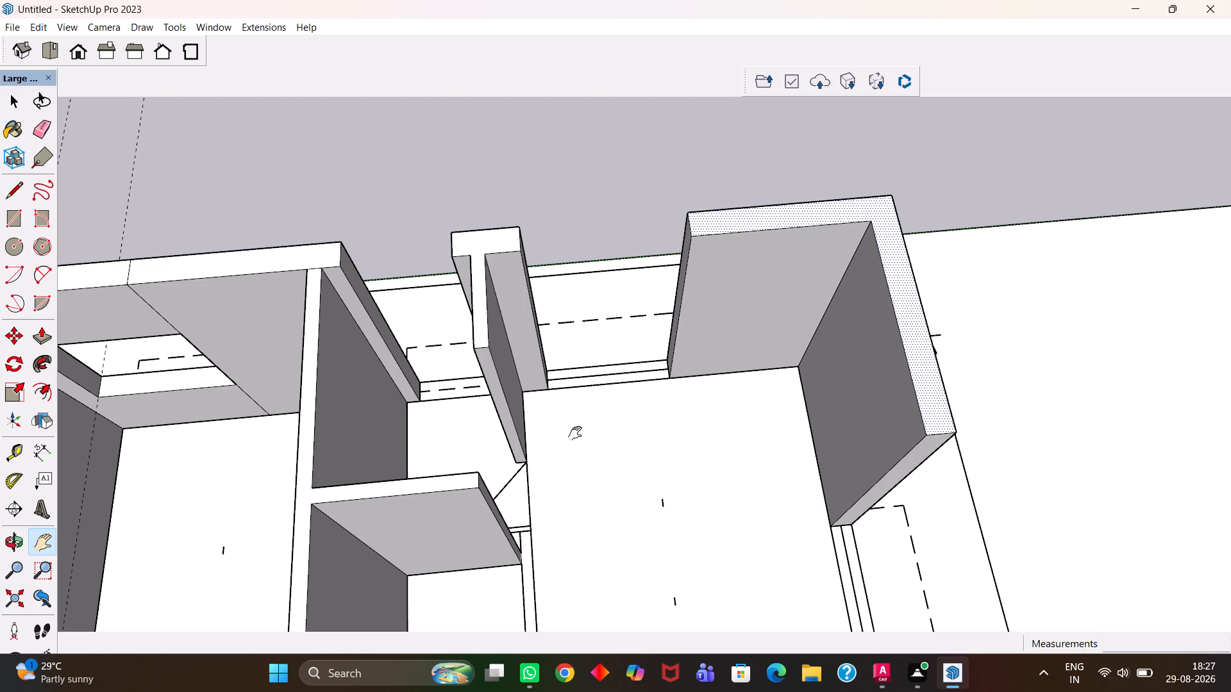
scroll(557, 413, "down", 17)
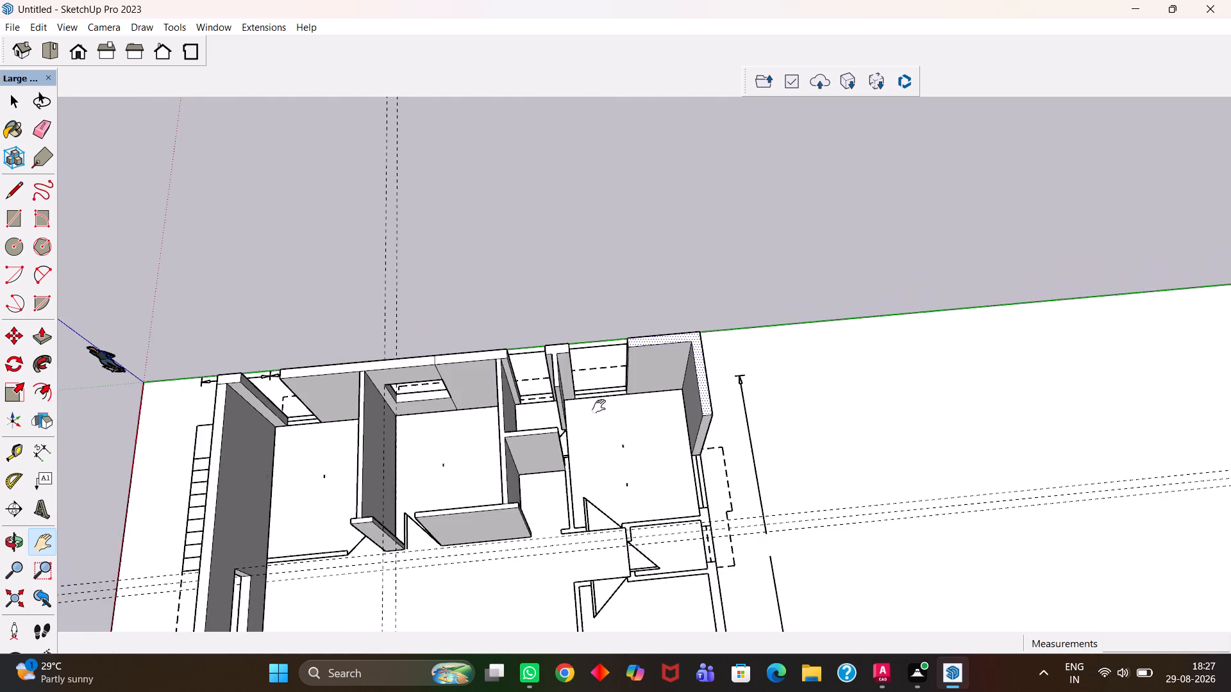
scroll(599, 406, "down", 5)
middle_click_drag(601, 475, 546, 416)
scroll(546, 416, "up", 5)
left_click_drag(470, 396, 503, 382)
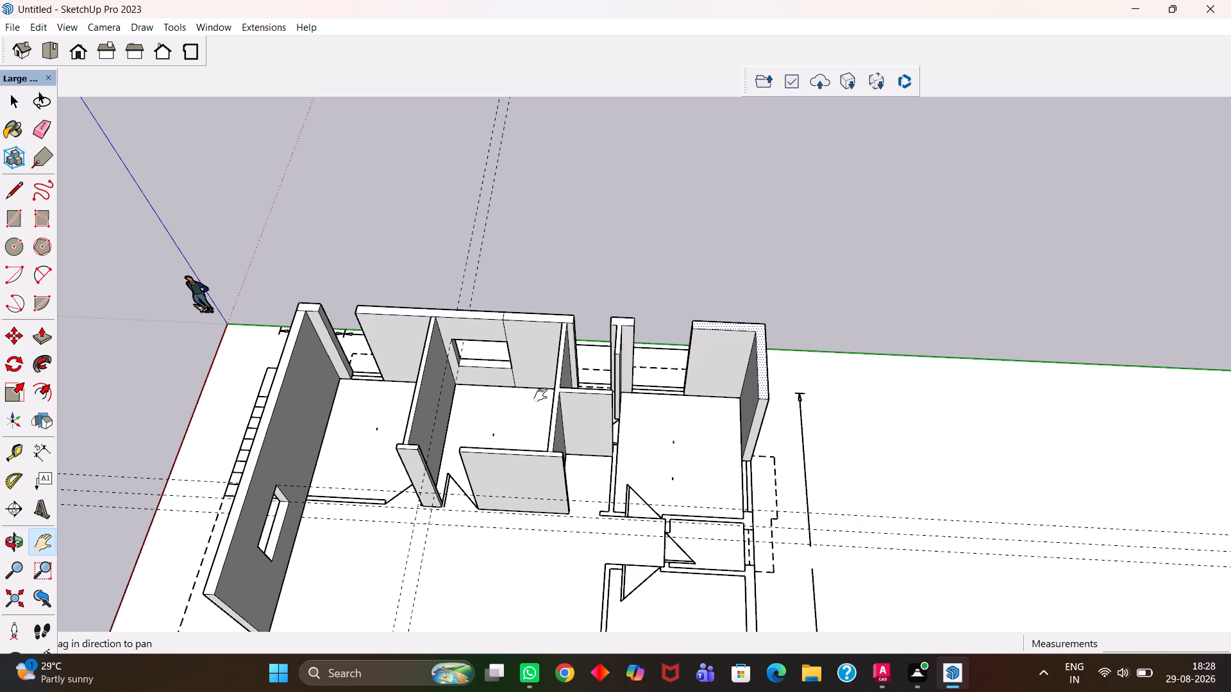
scroll(540, 362, "up", 12)
scroll(512, 459, "down", 1)
scroll(512, 459, "up", 12)
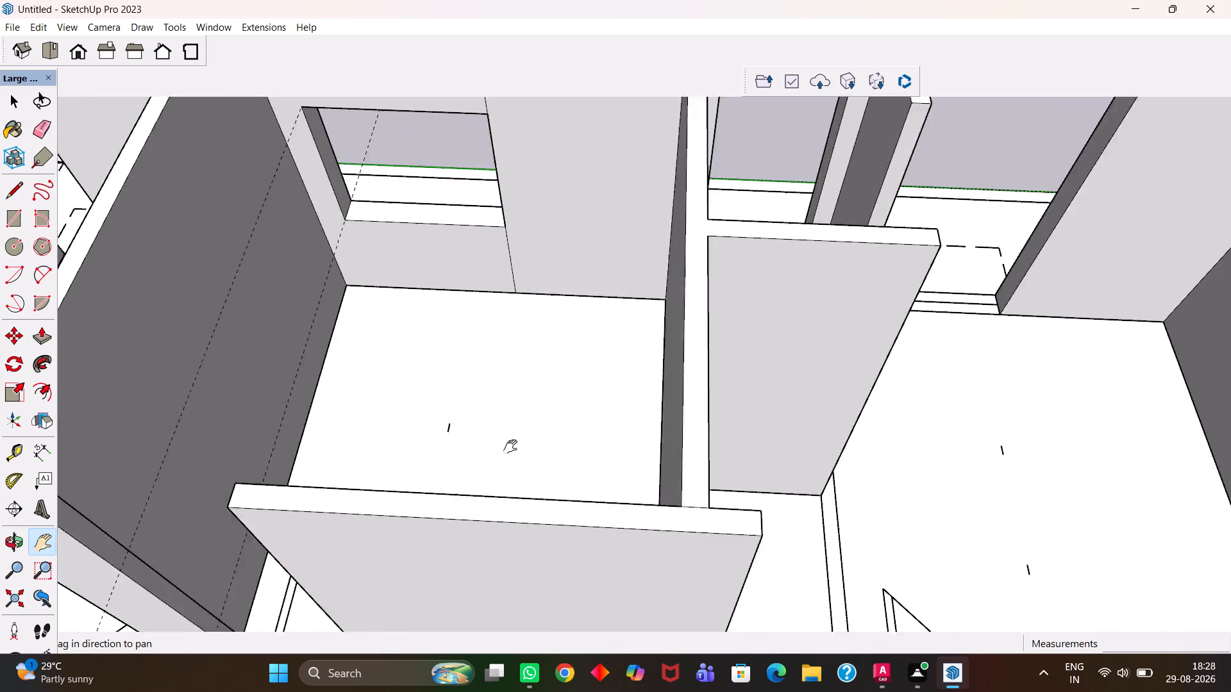
scroll(510, 447, "down", 13)
scroll(444, 408, "up", 1)
middle_click_drag(444, 415, 487, 513)
scroll(487, 515, "up", 2)
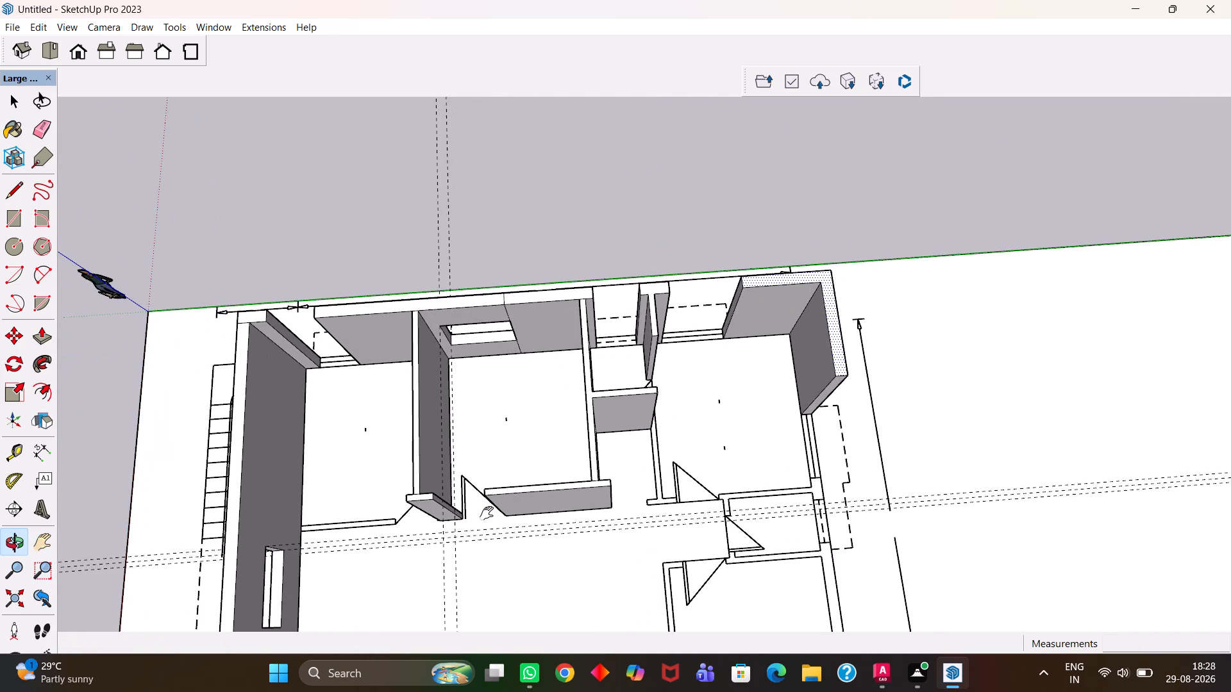
scroll(488, 513, "up", 3)
scroll(488, 513, "down", 3)
Draw a rectangle about 1' 6 7/16" by 8 15/16" over the outer wall pier between the two window openings, at the partition junction.
key("h")
left_click_drag(629, 554, 662, 416)
left_click_drag(847, 331, 645, 359)
scroll(662, 412, "up", 4)
left_click_drag(688, 405, 616, 434)
scroll(575, 408, "up", 9)
key("r")
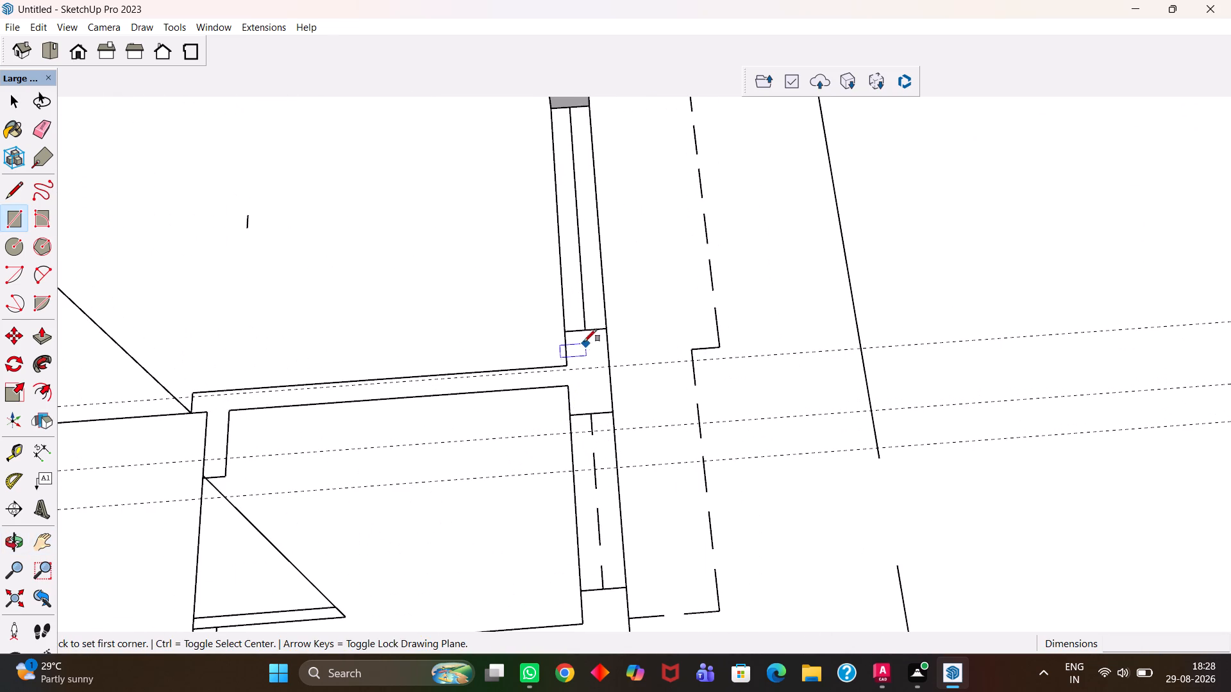
left_click(569, 334)
left_click(616, 415)
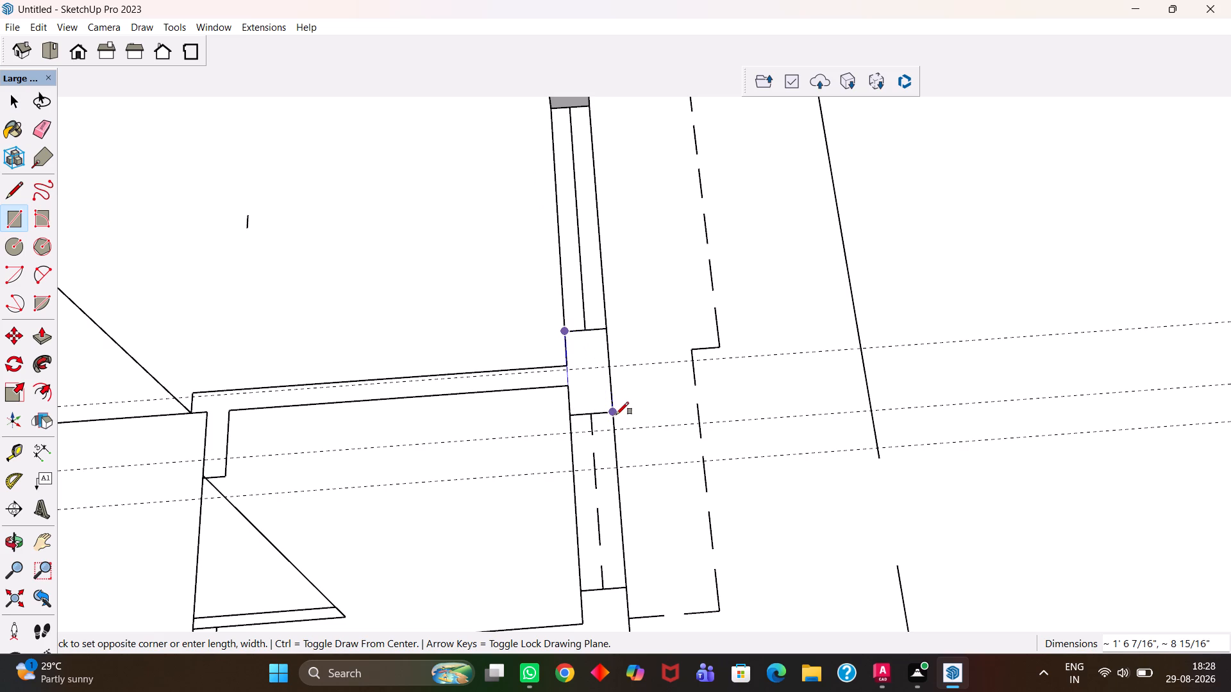
scroll(587, 388, "up", 3)
Push/Pull the outer wall pier face up level with the top of the raised partition wall.
key("space")
left_click(598, 371)
scroll(598, 371, "down", 5)
key("p")
left_click(598, 371)
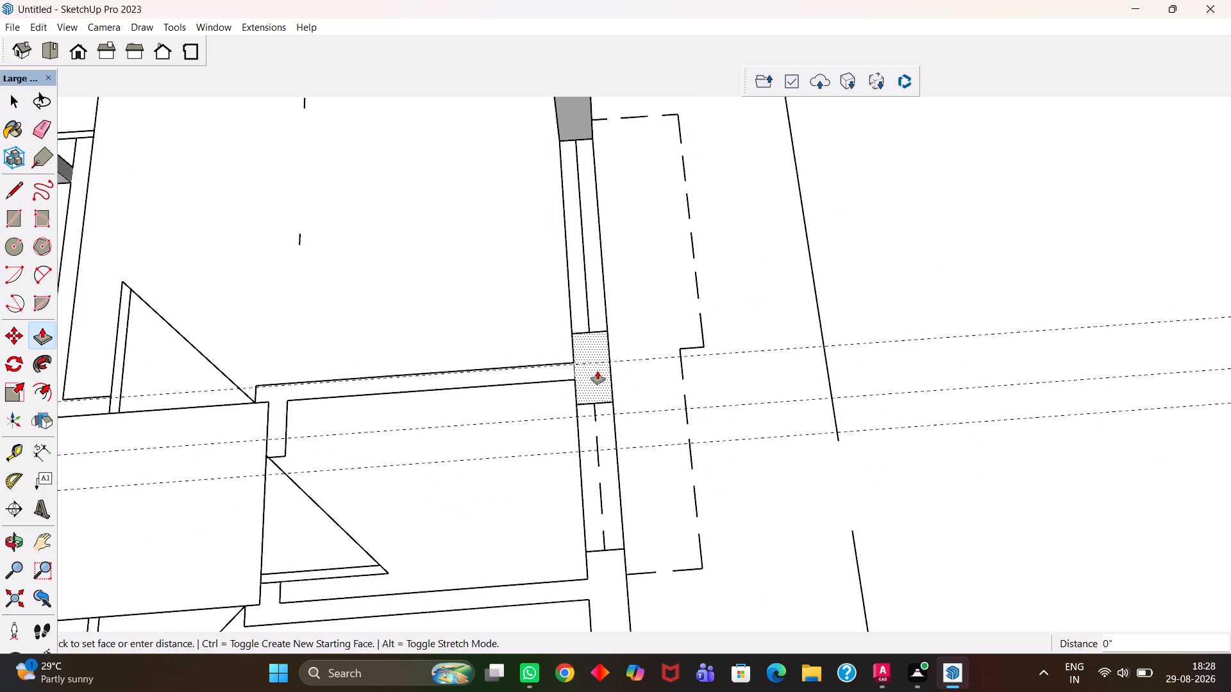
scroll(551, 340, "down", 11)
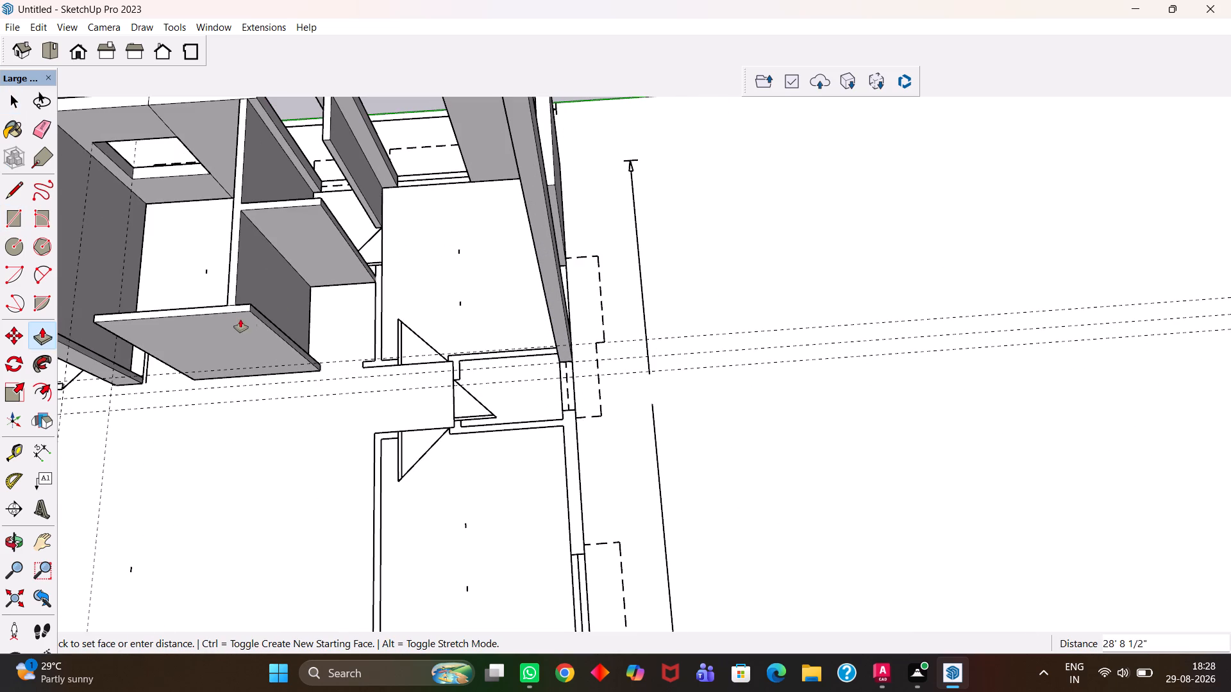
left_click(242, 309)
Examine the junction between the raised outer wall pier and the flat partition strip running to the doorways.
scroll(474, 382, "up", 10)
middle_click_drag(522, 386, 622, 391)
key("h")
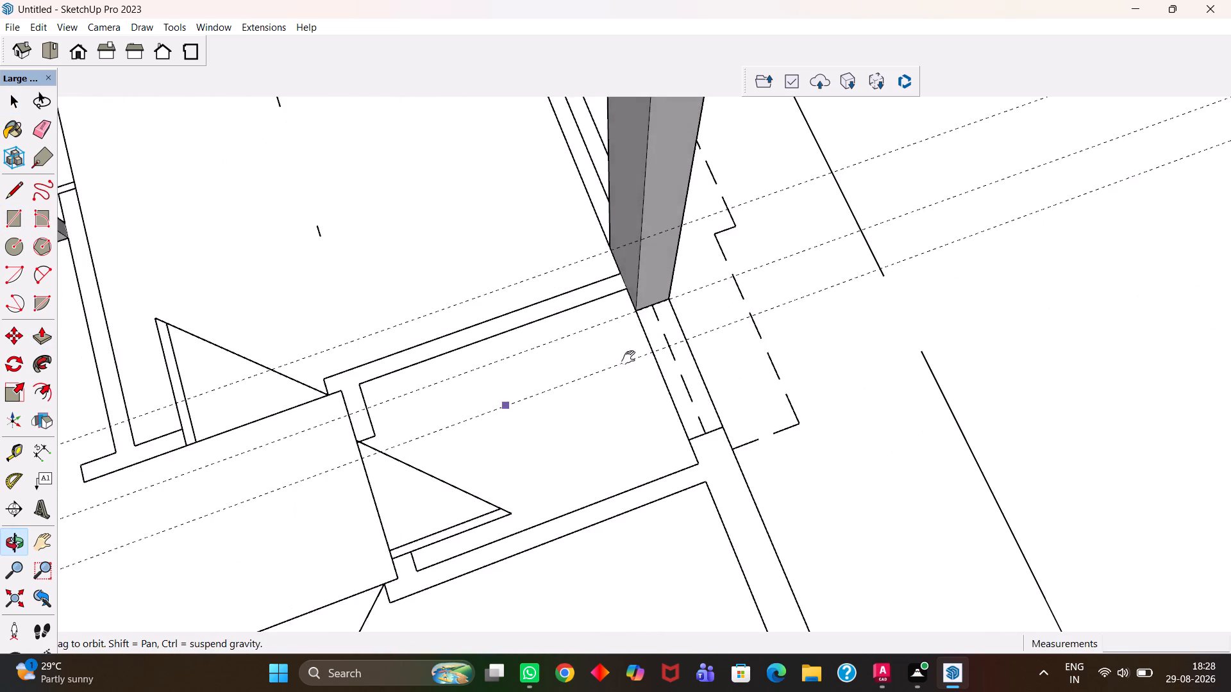
left_click_drag(596, 306, 508, 488)
middle_click_drag(496, 490, 781, 416)
scroll(777, 429, "up", 3)
left_click_drag(618, 538, 792, 317)
middle_click_drag(659, 431, 743, 397)
scroll(669, 437, "up", 4)
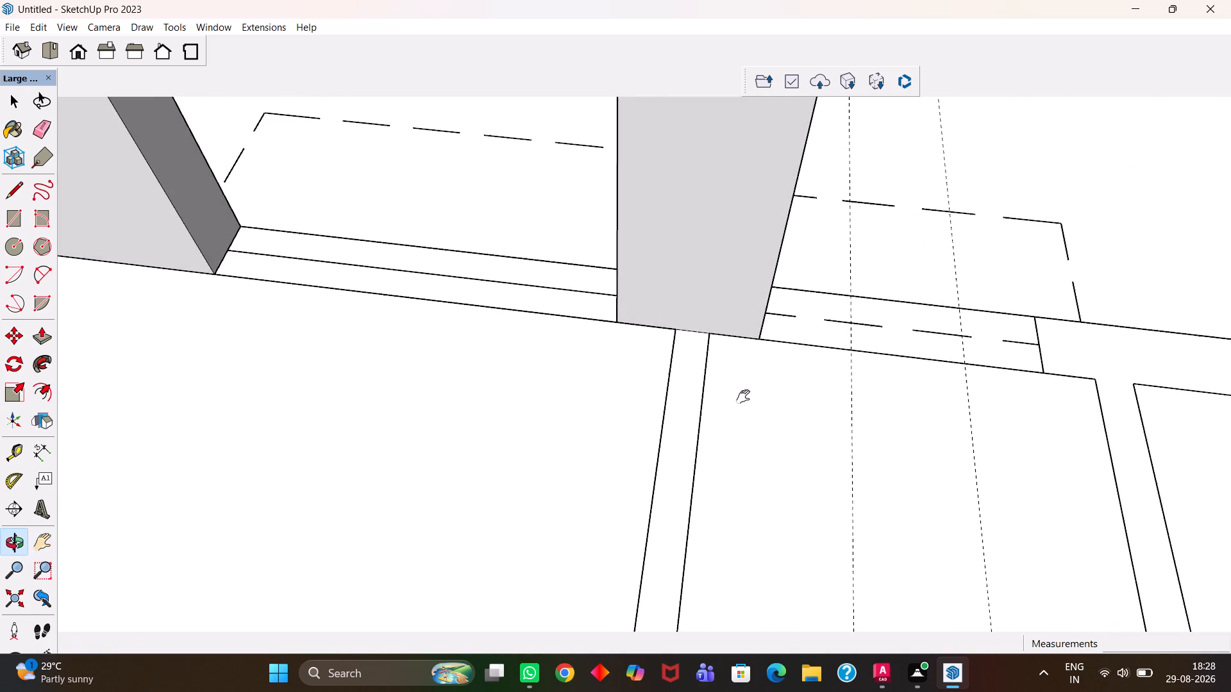
left_click_drag(721, 347, 664, 415)
middle_click_drag(603, 416, 641, 440)
scroll(638, 439, "down", 14)
key("h")
middle_click_drag(717, 459, 362, 513)
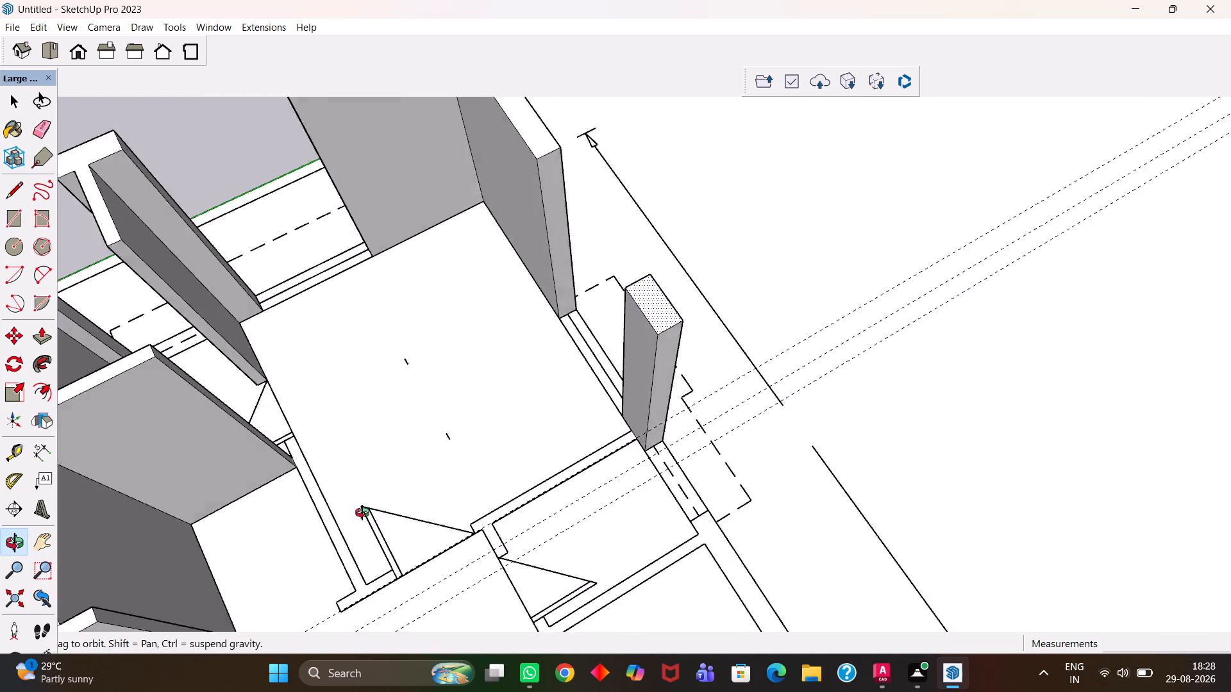
middle_click_drag(362, 513, 346, 515)
scroll(526, 507, "up", 6)
middle_click_drag(613, 504, 469, 490)
scroll(597, 504, "up", 1)
middle_click(469, 490)
scroll(469, 490, "up", 3)
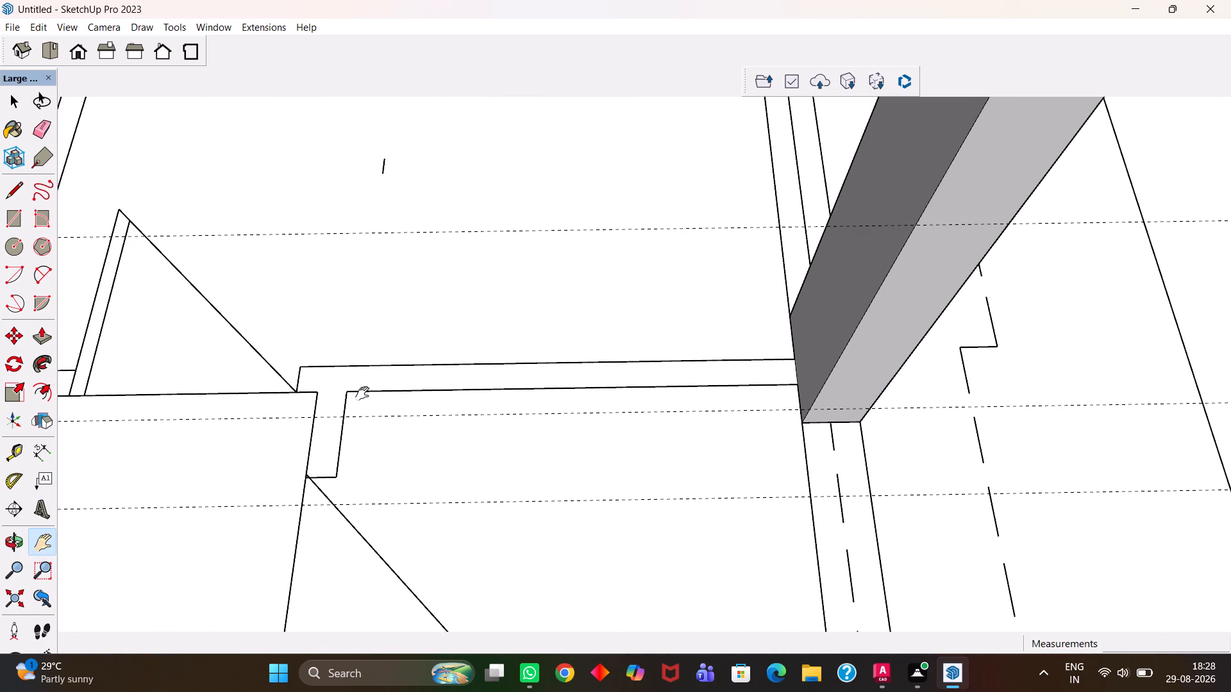
left_click_drag(403, 396, 455, 398)
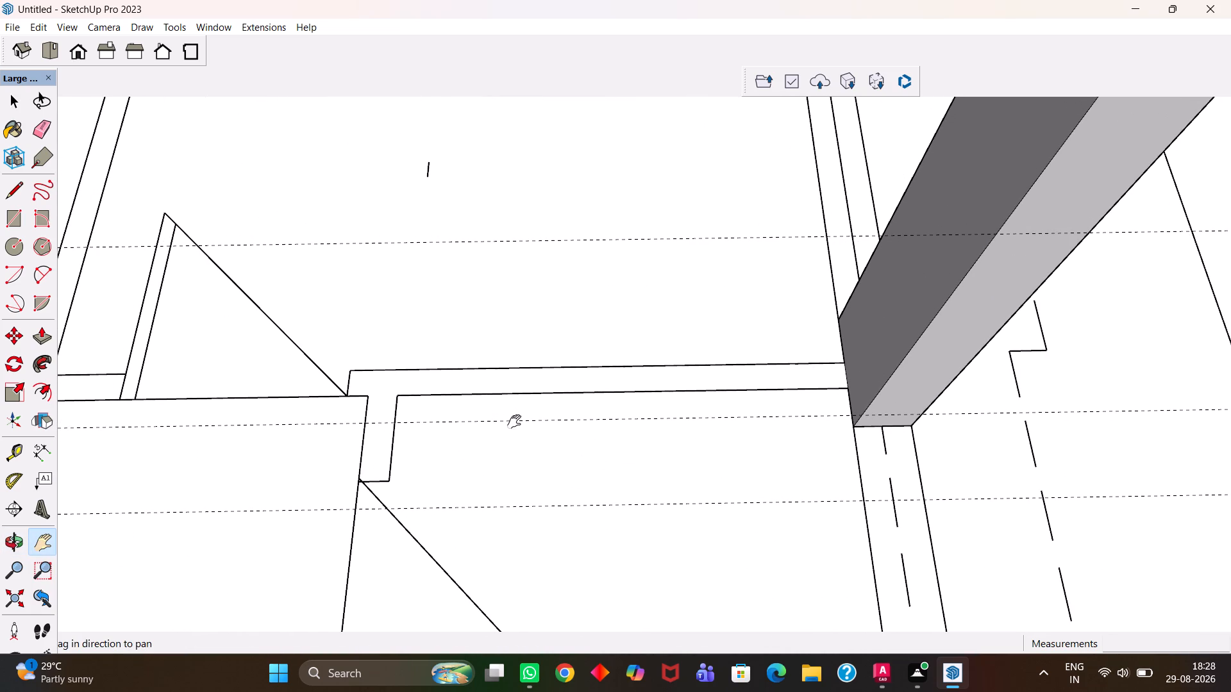
scroll(514, 422, "up", 4)
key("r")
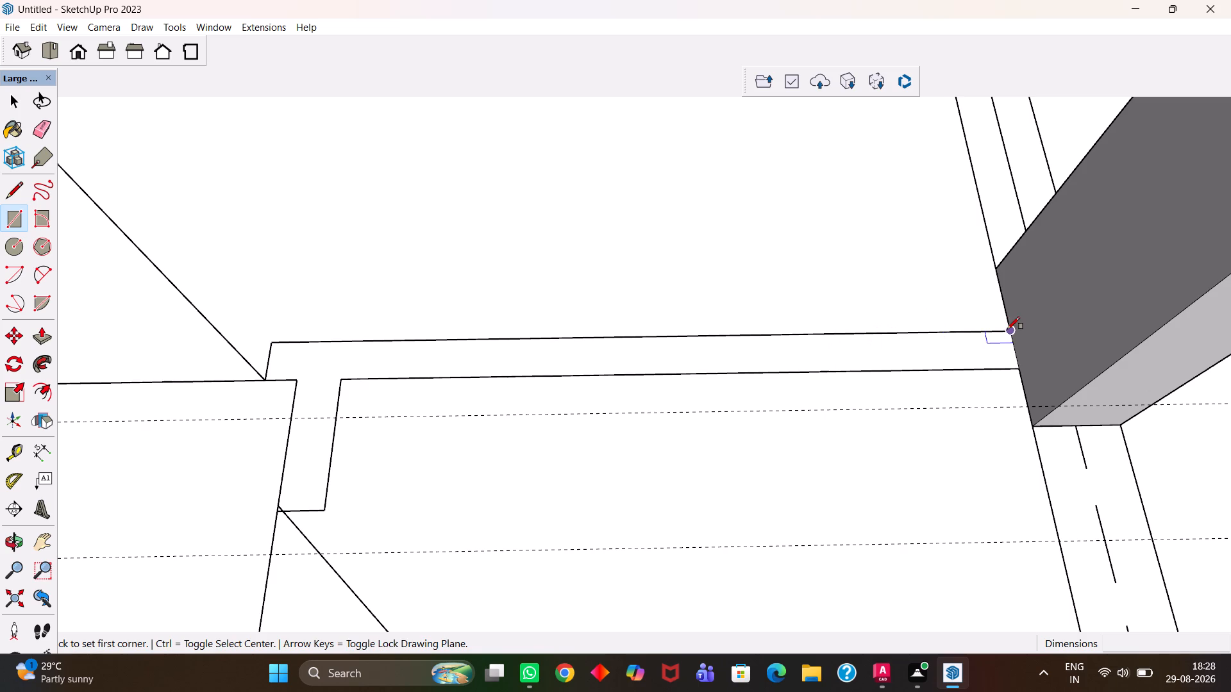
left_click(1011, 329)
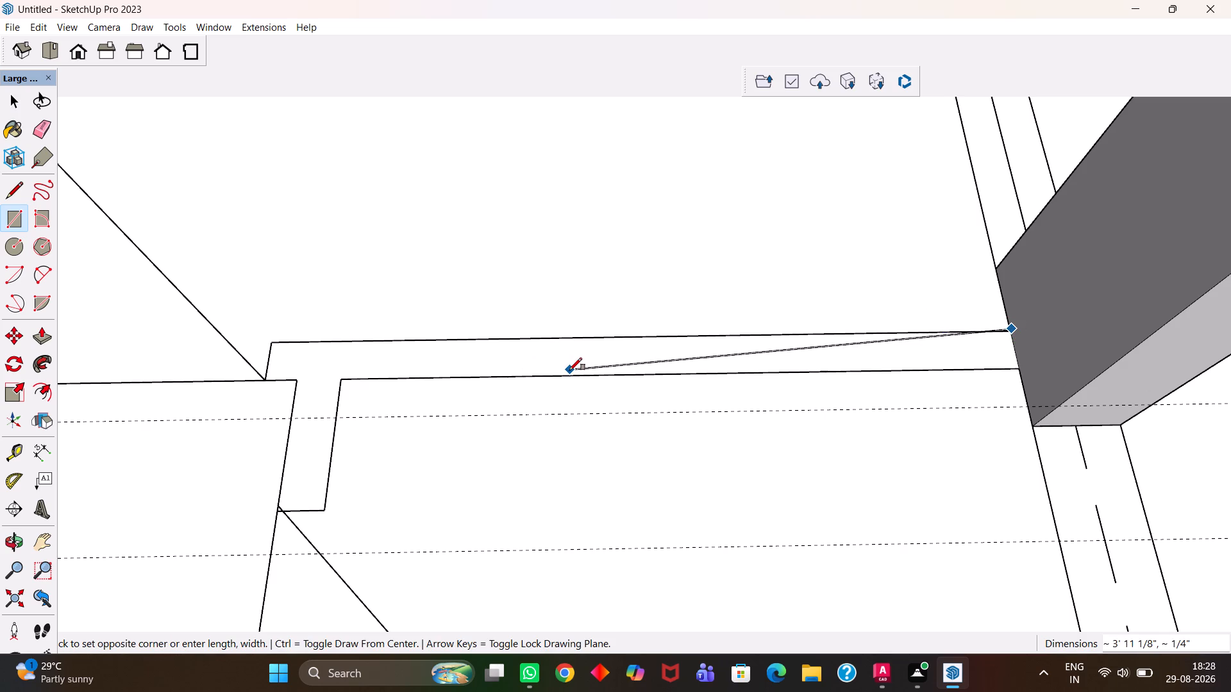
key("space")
Draw a rectangle about 5' 10 5/8" by 4 3/8" over the partition strip, from the pier to the inner corner beside the doorways.
key("r")
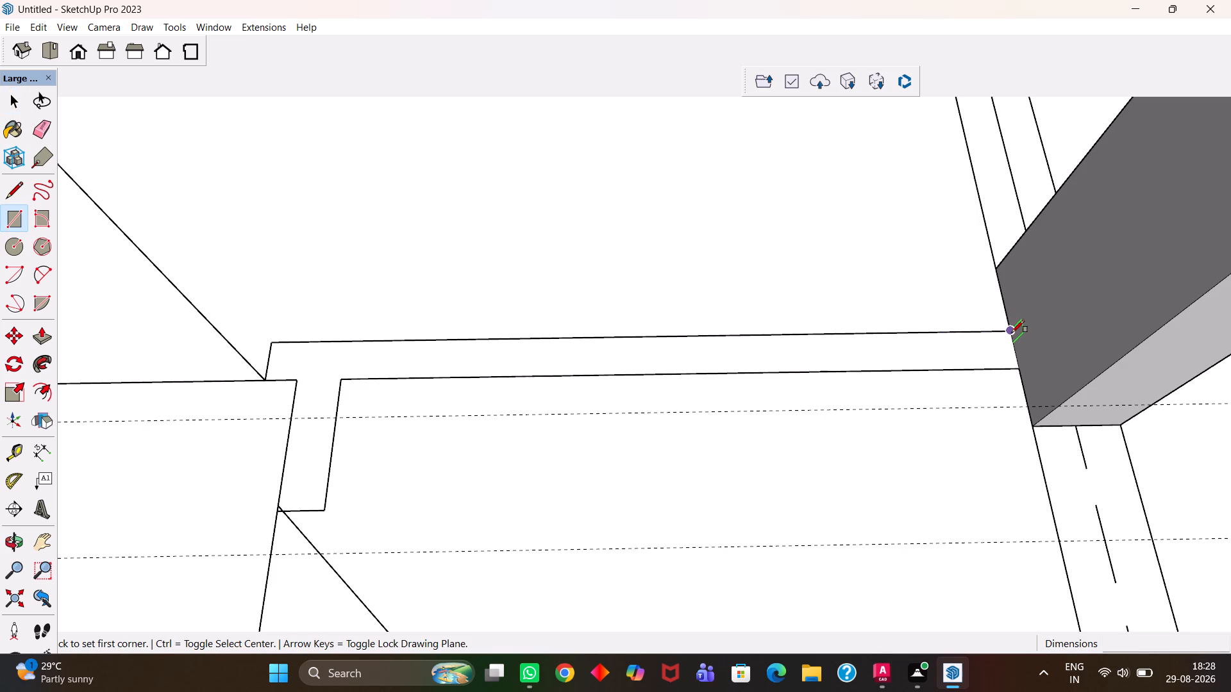
left_click(1007, 333)
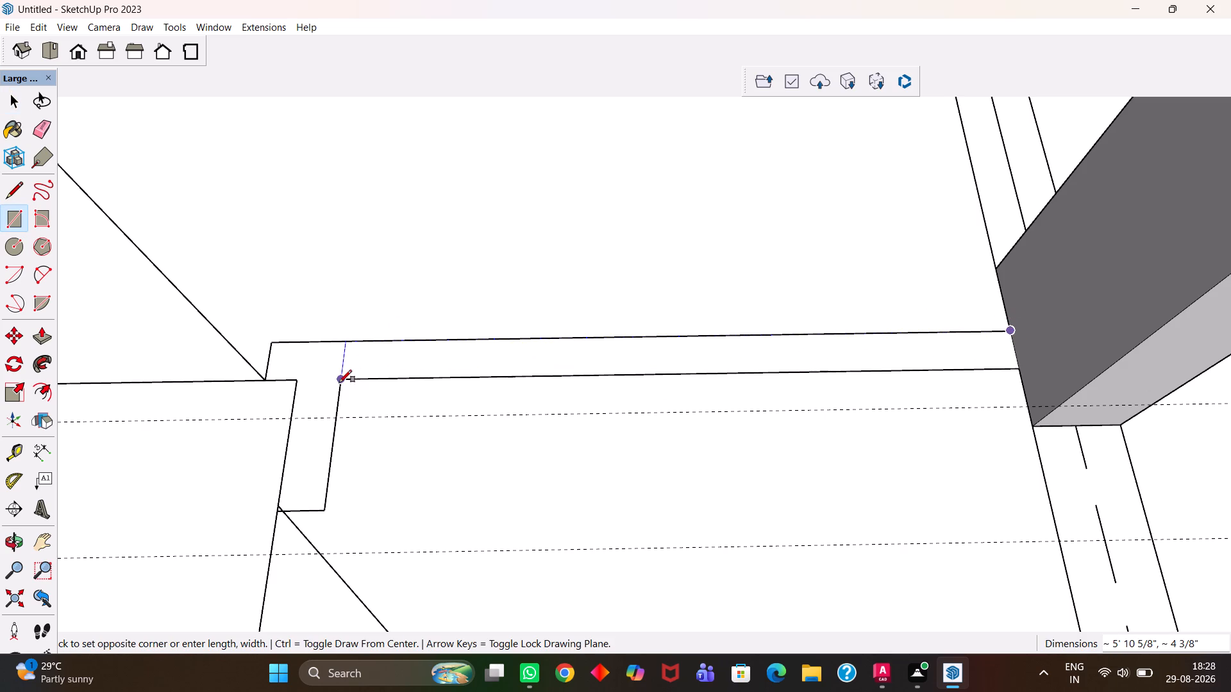
left_click(339, 383)
scroll(339, 376, "up", 3)
scroll(344, 375, "down", 5)
Push/Pull the partition strip face up level with the top of the adjoining outer wall pier.
key("space")
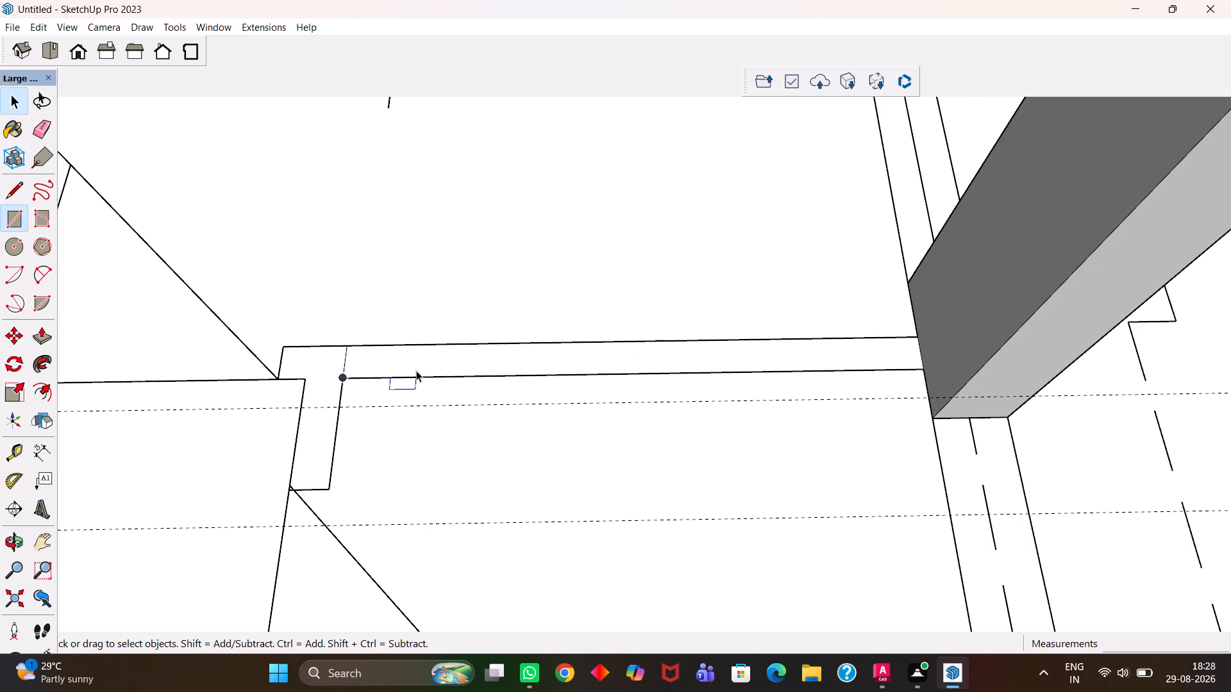
left_click(416, 368)
scroll(417, 367, "down", 9)
key("p")
left_click(419, 370)
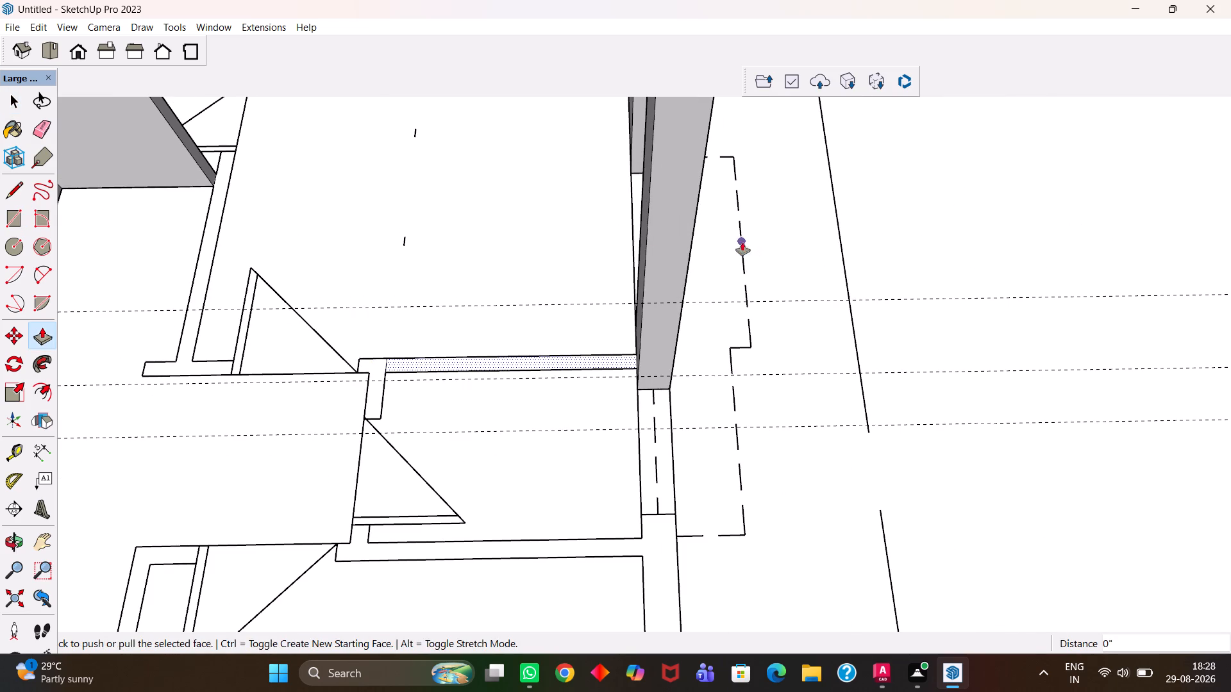
left_click(585, 361)
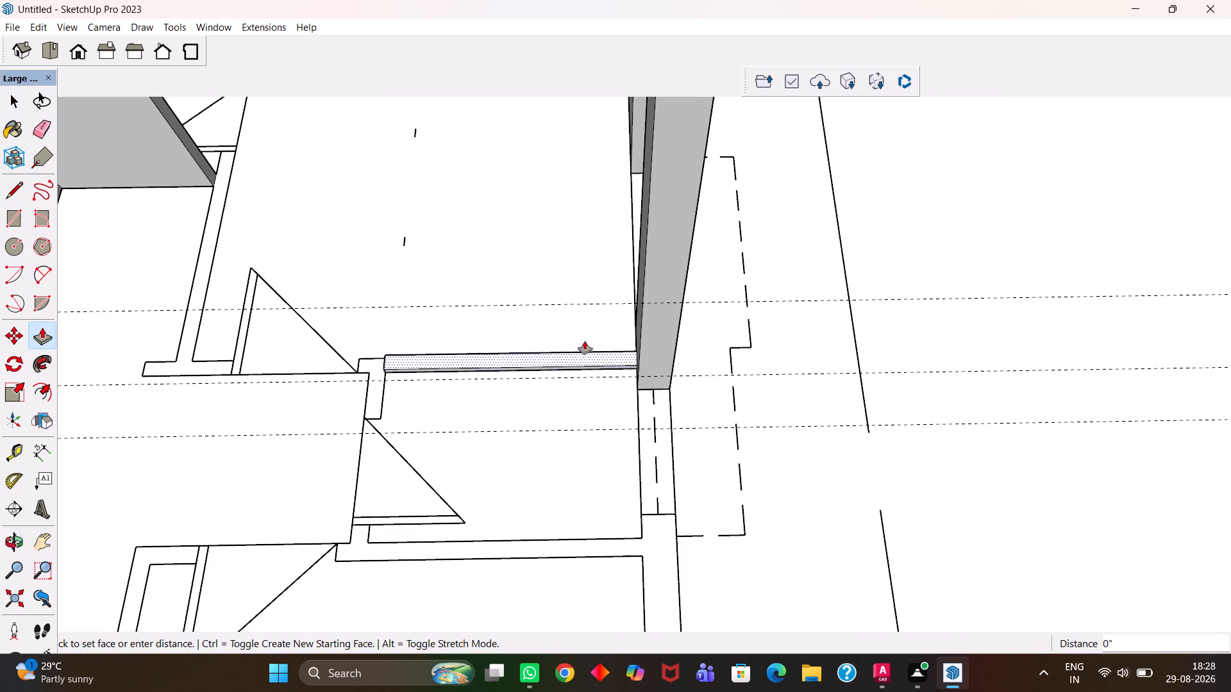
scroll(585, 340, "down", 5)
left_click(630, 215)
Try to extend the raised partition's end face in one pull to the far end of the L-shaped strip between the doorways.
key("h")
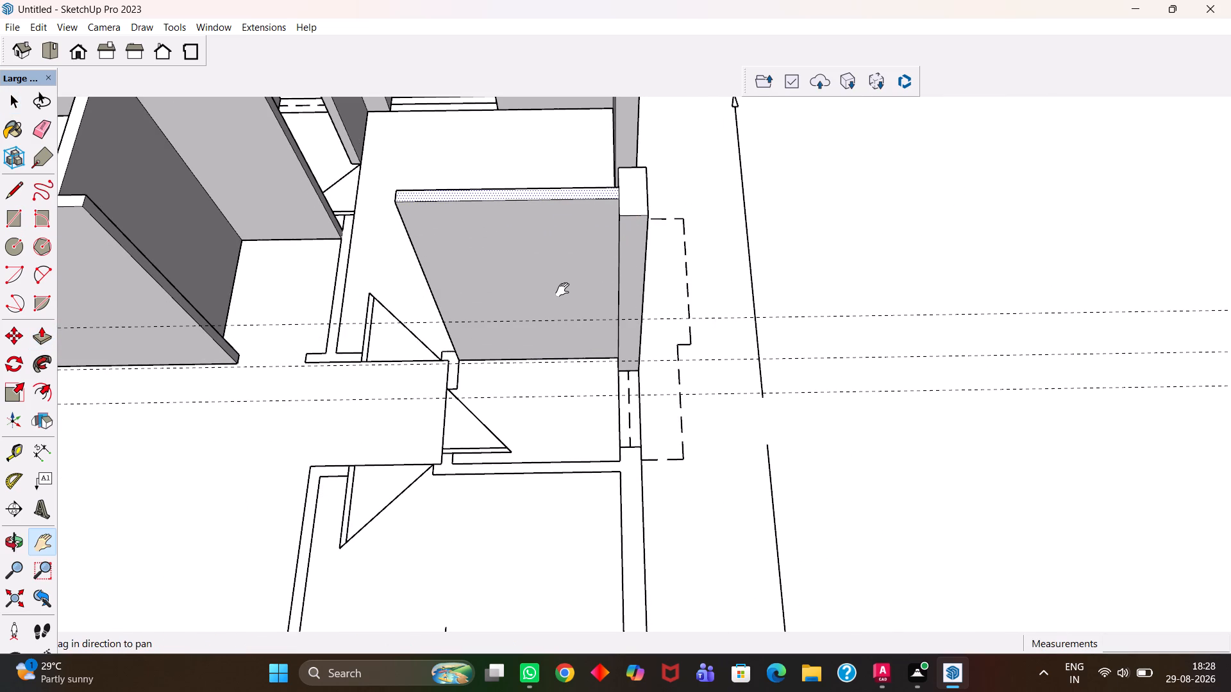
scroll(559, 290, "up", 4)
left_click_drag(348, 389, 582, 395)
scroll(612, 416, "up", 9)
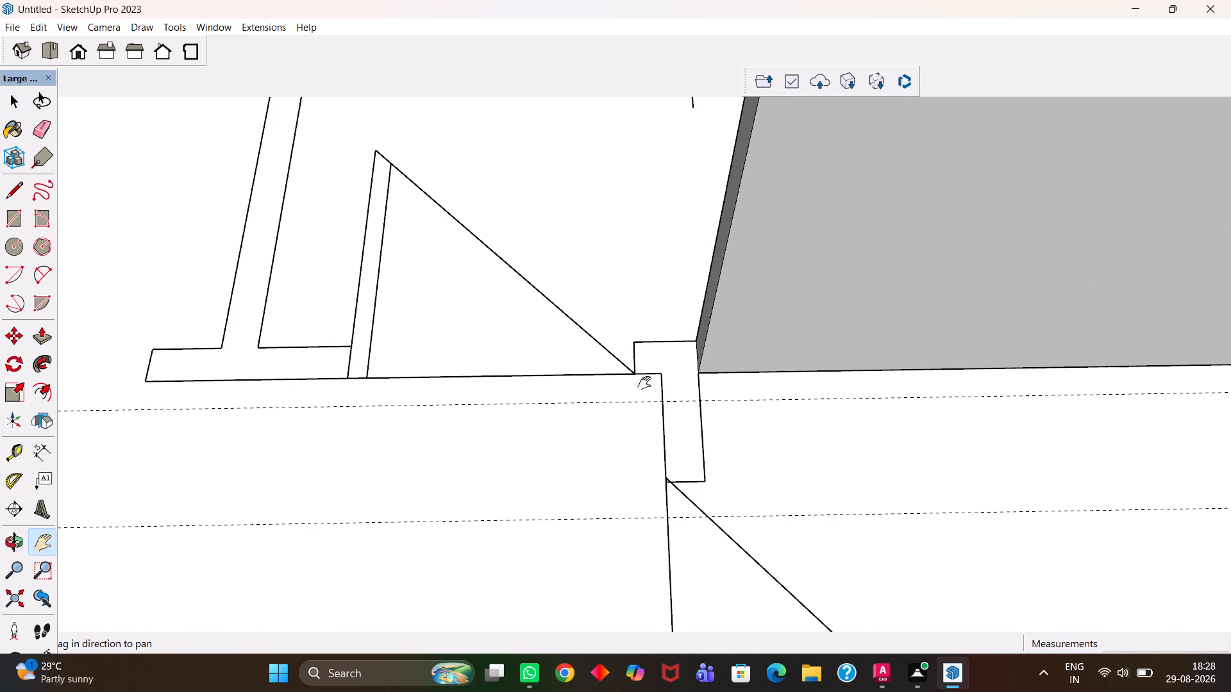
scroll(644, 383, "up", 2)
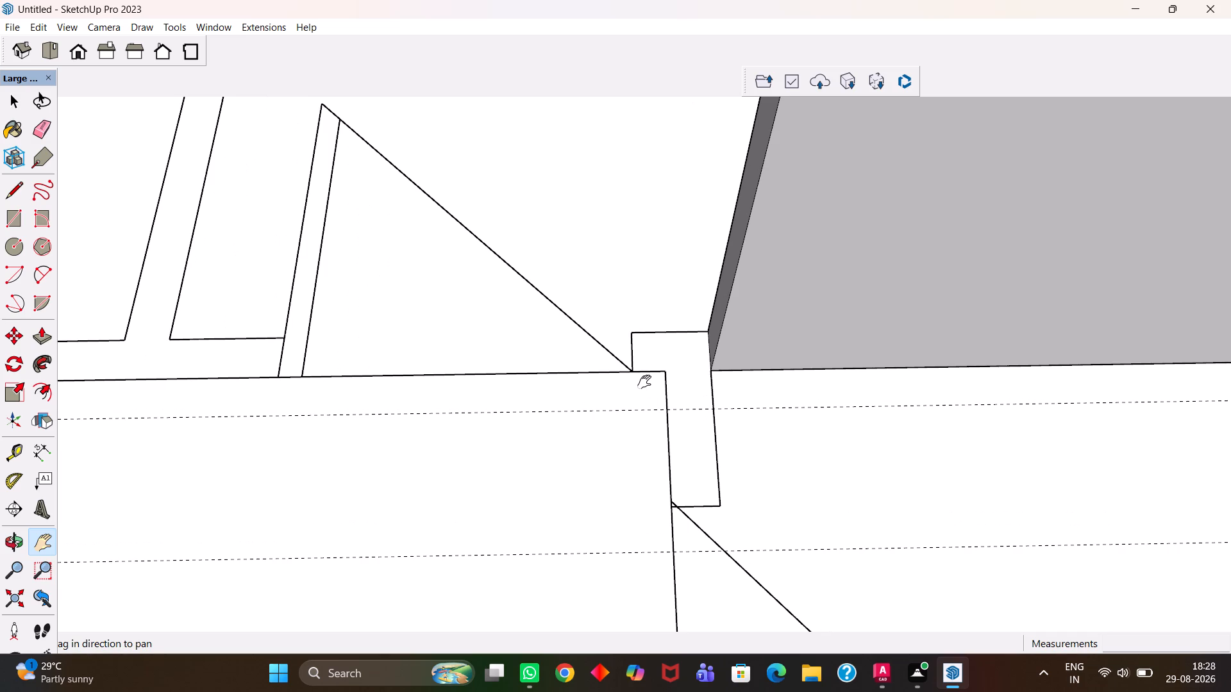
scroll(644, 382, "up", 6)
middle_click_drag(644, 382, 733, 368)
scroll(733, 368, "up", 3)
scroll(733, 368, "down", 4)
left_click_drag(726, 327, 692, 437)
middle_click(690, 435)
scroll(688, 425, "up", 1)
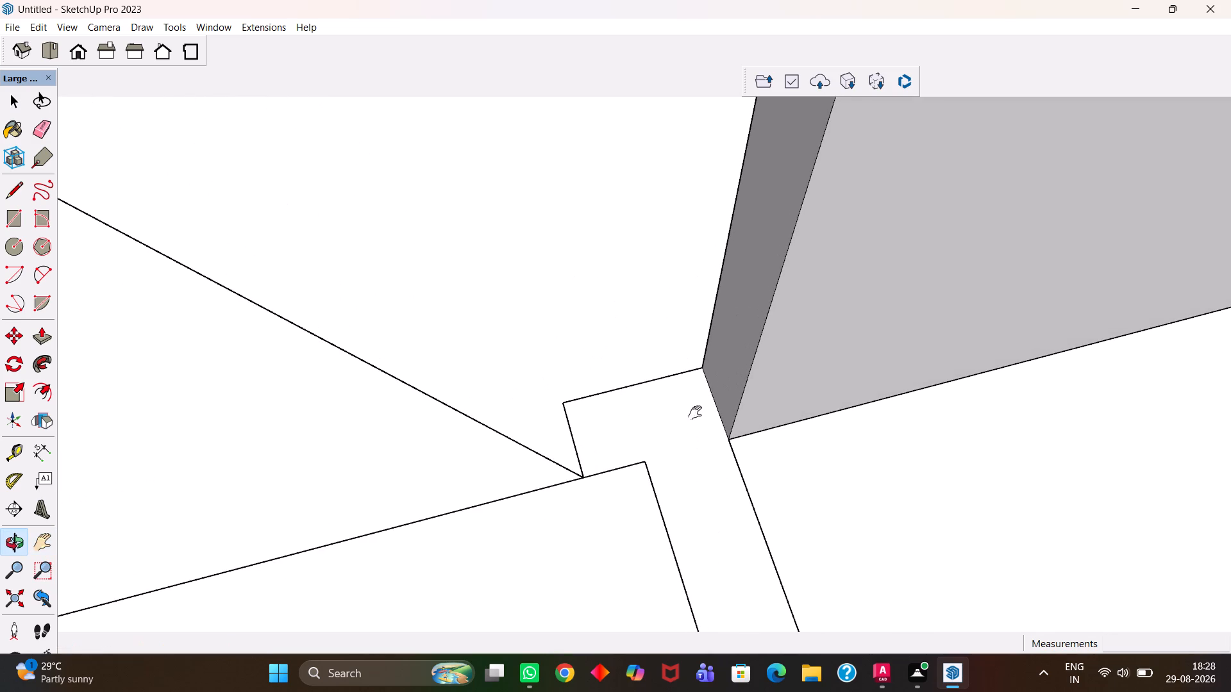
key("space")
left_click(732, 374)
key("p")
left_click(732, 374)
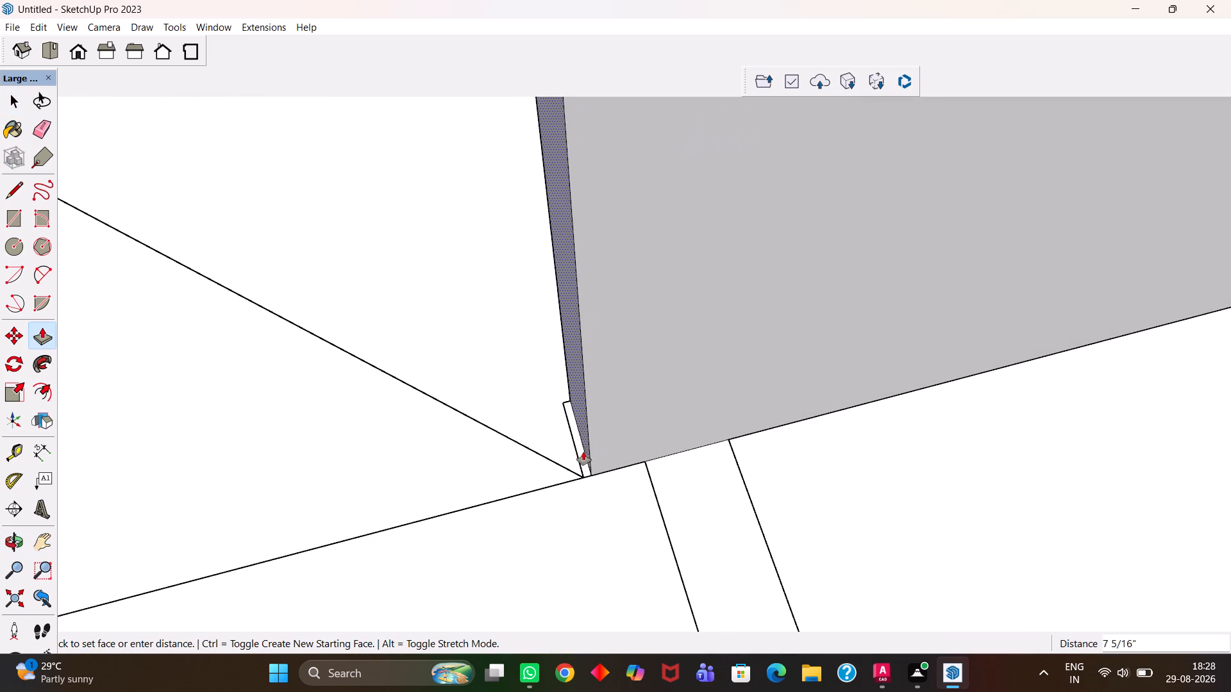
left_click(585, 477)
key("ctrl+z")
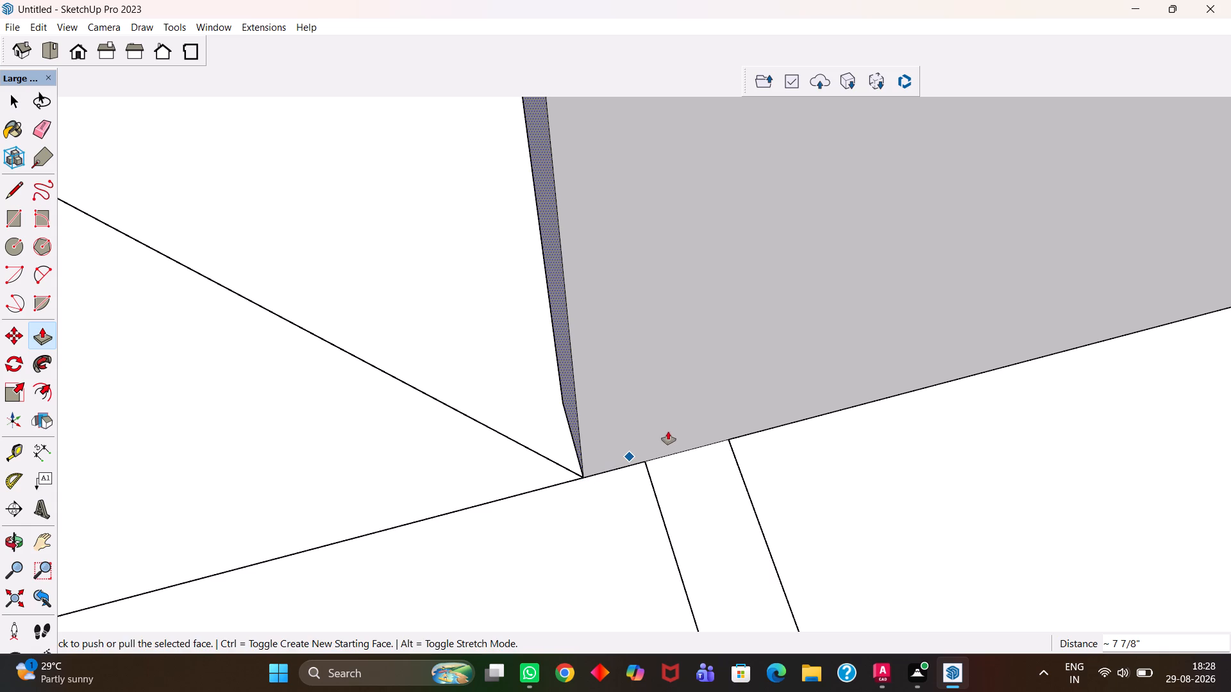
Push/Pull the partition's end face 4 9/16" to the L-shaped strip's inner corner, and about 3 5/16" further to the strip's far end.
left_click(734, 408)
left_click(649, 484)
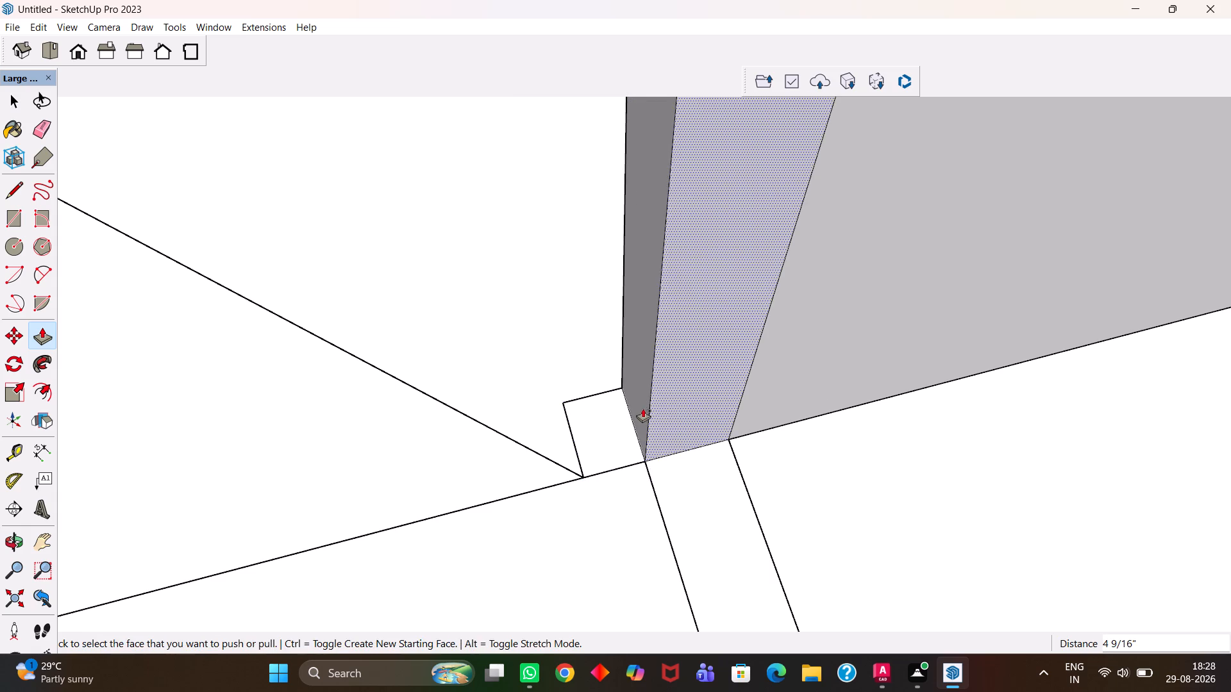
left_click(644, 408)
left_click(584, 477)
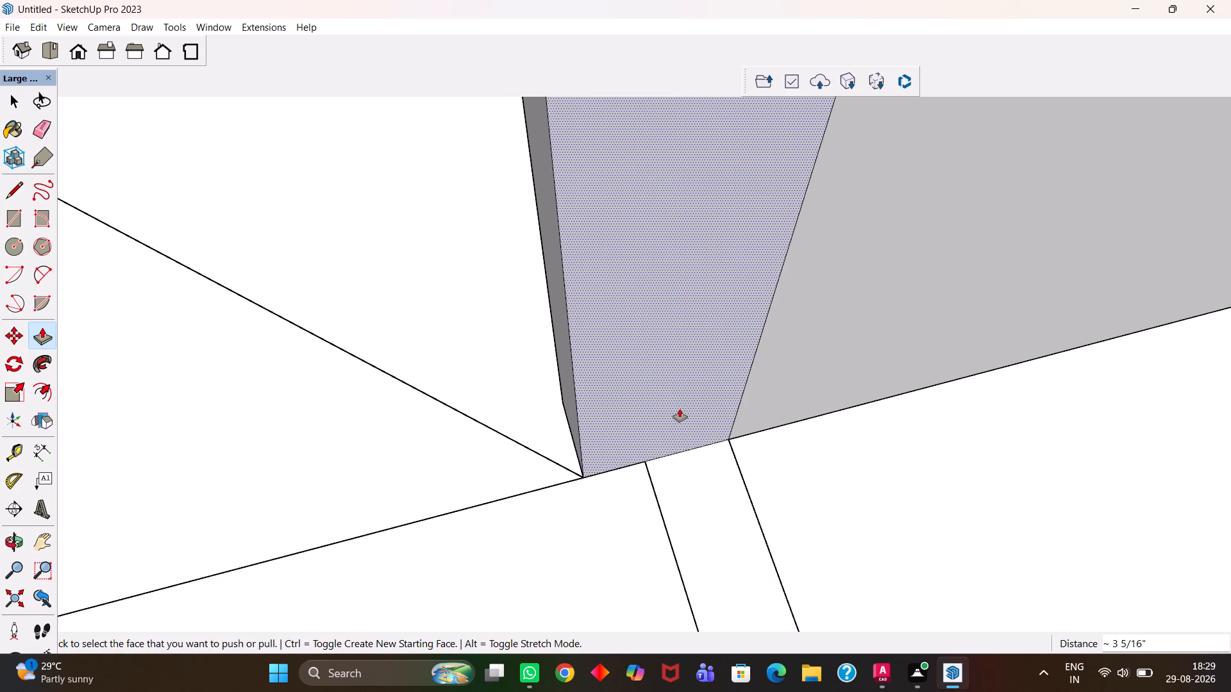
key("ctrl+z")
left_click(636, 409)
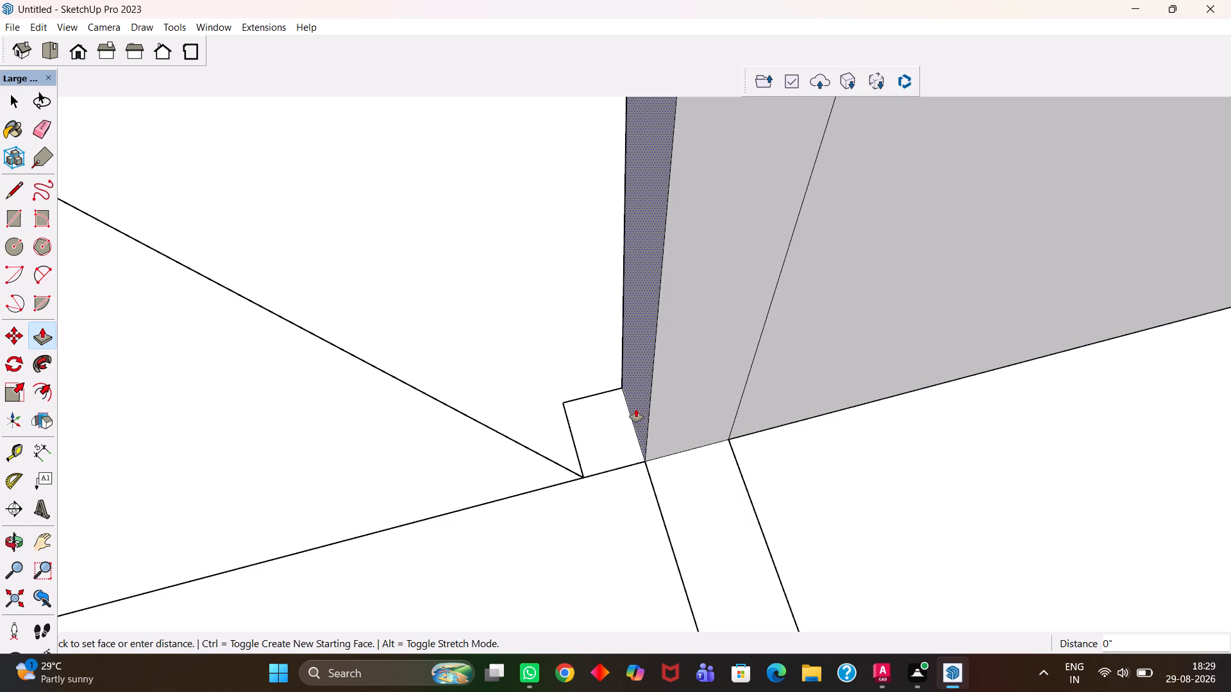
left_click(583, 476)
Push/Pull the narrow side face beside the inner corner 1' 1 7/8" along the short return strip to its end at the second doorway.
left_click(683, 410)
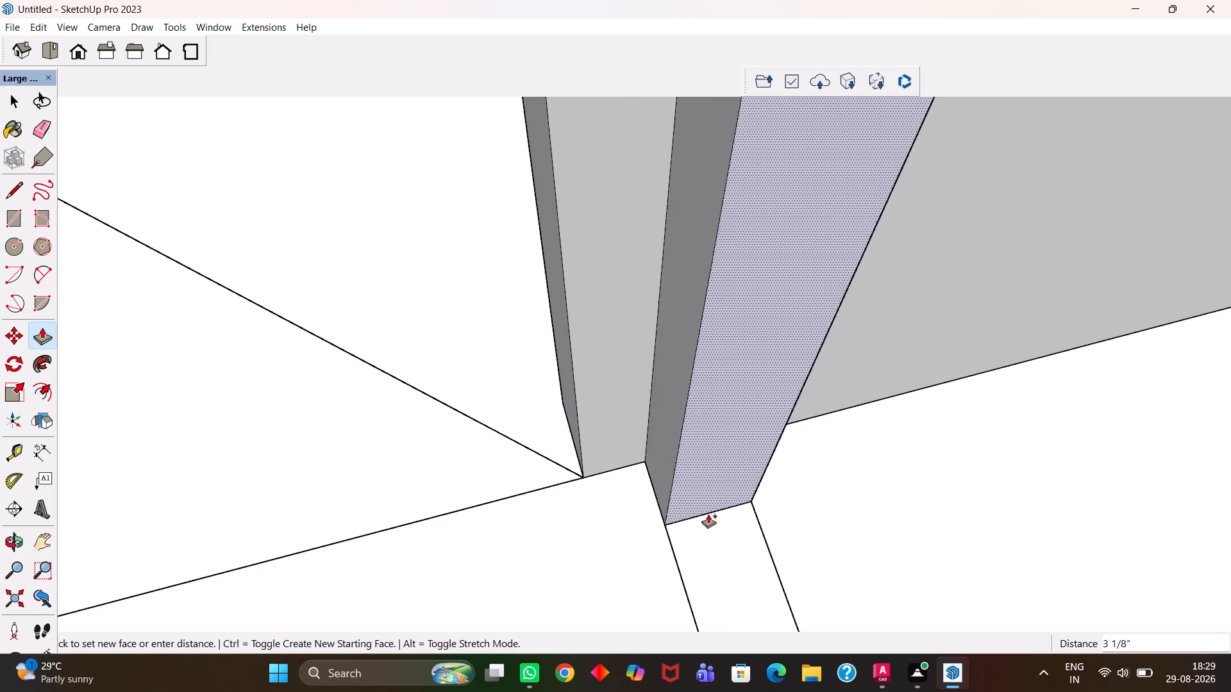
key("h")
scroll(714, 530, "down", 7)
left_click_drag(744, 578, 569, 380)
scroll(571, 449, "up", 8)
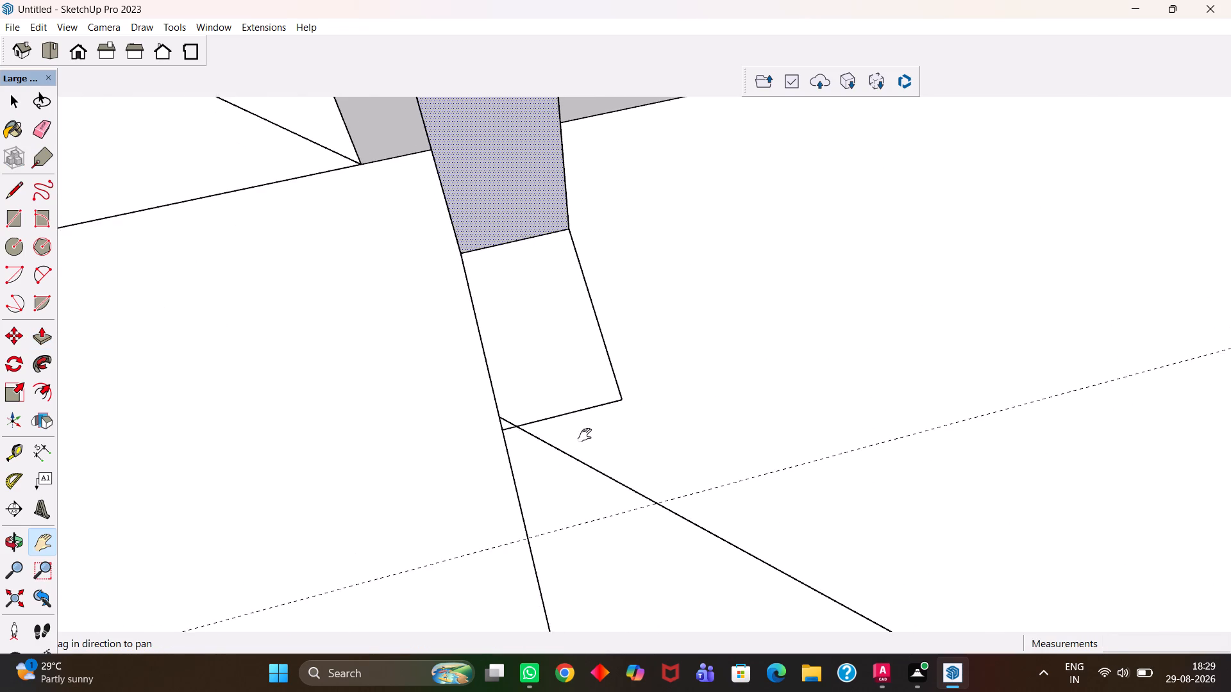
scroll(585, 435, "up", 3)
key("Escape")
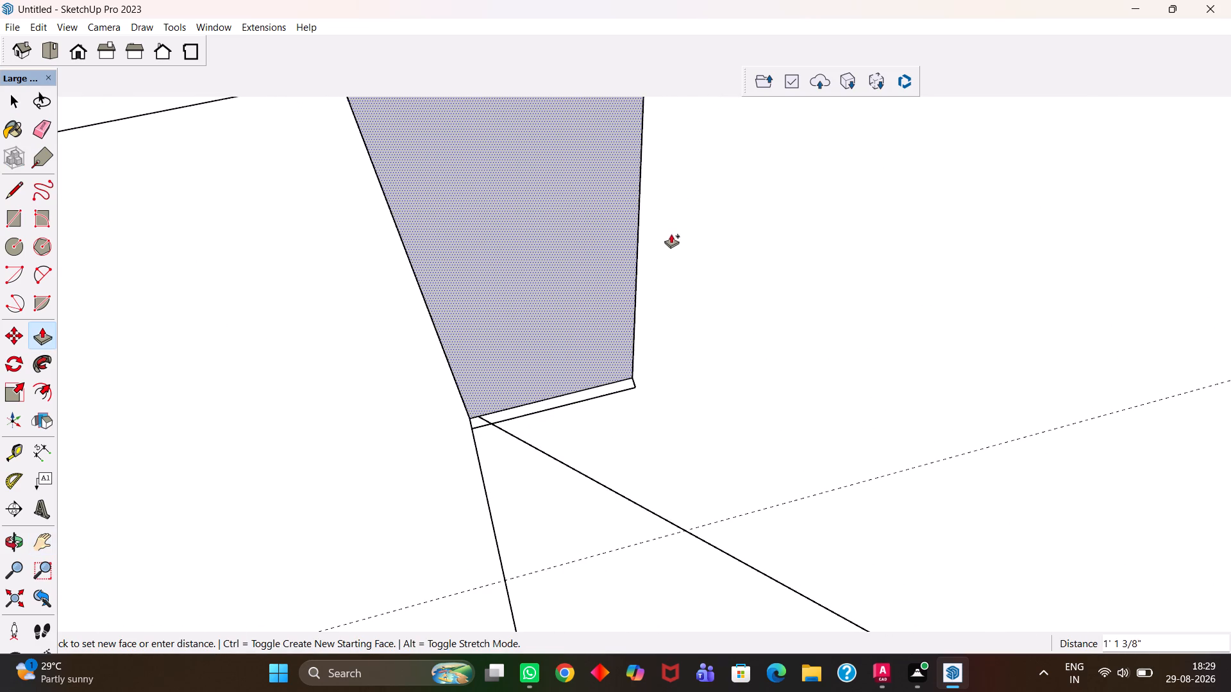
left_click(675, 244)
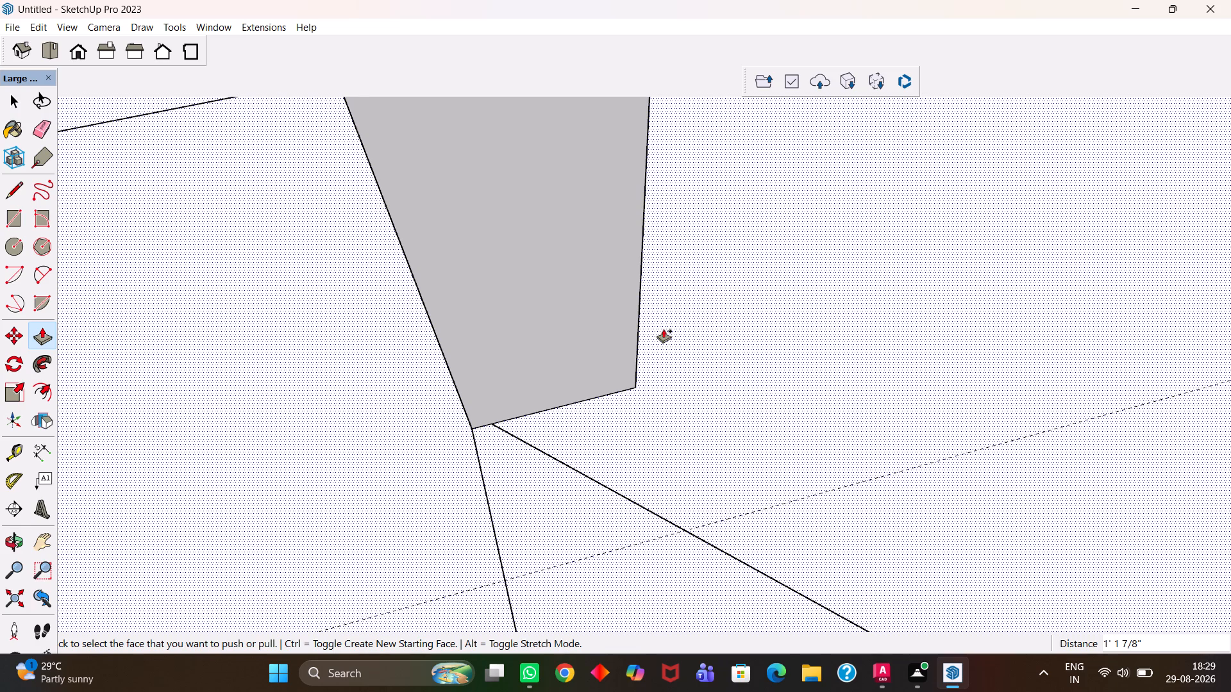
Examine the remaining flat partition strips and outer walls around the doorways and the unraised corner room.
key("h")
scroll(660, 331, "down", 20)
scroll(660, 331, "down", 3)
scroll(606, 361, "up", 1)
scroll(603, 368, "down", 13)
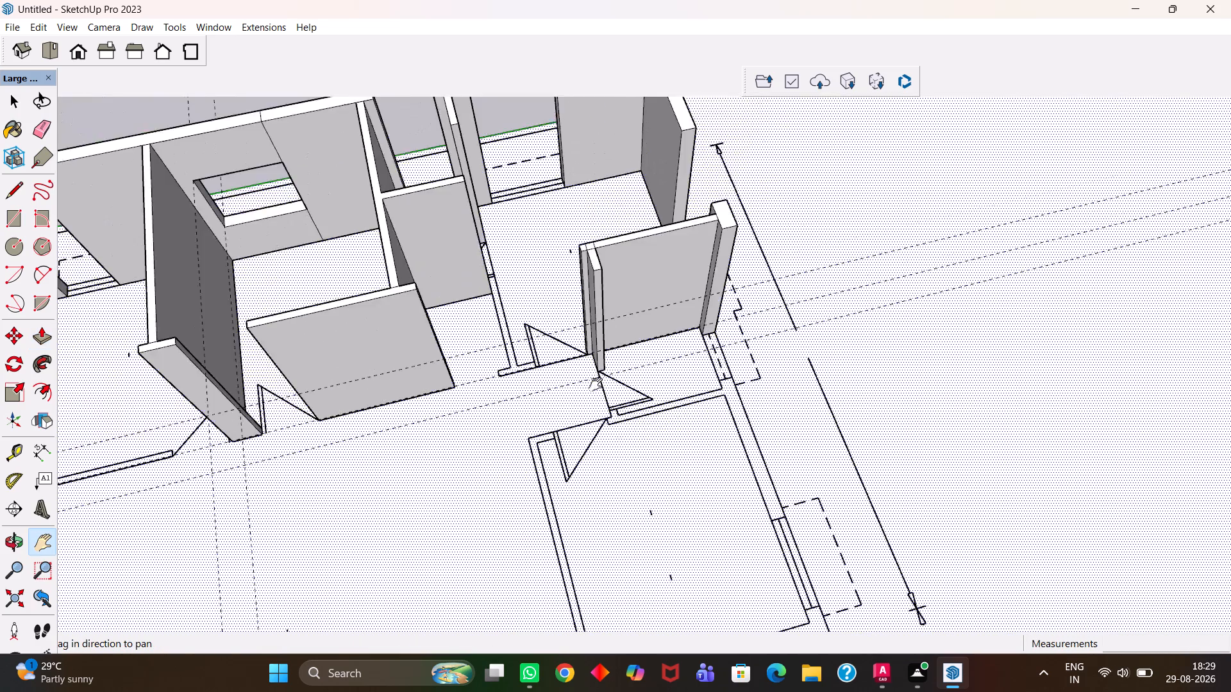
scroll(596, 384, "down", 5)
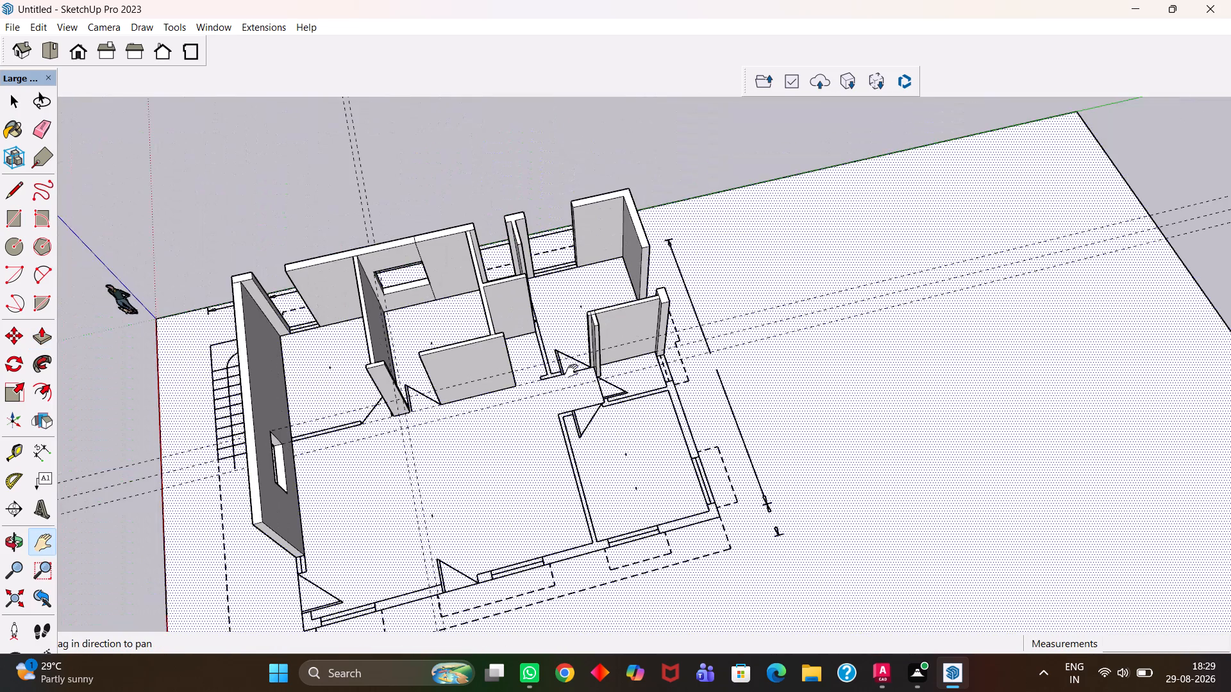
scroll(571, 370, "down", 8)
scroll(572, 375, "up", 12)
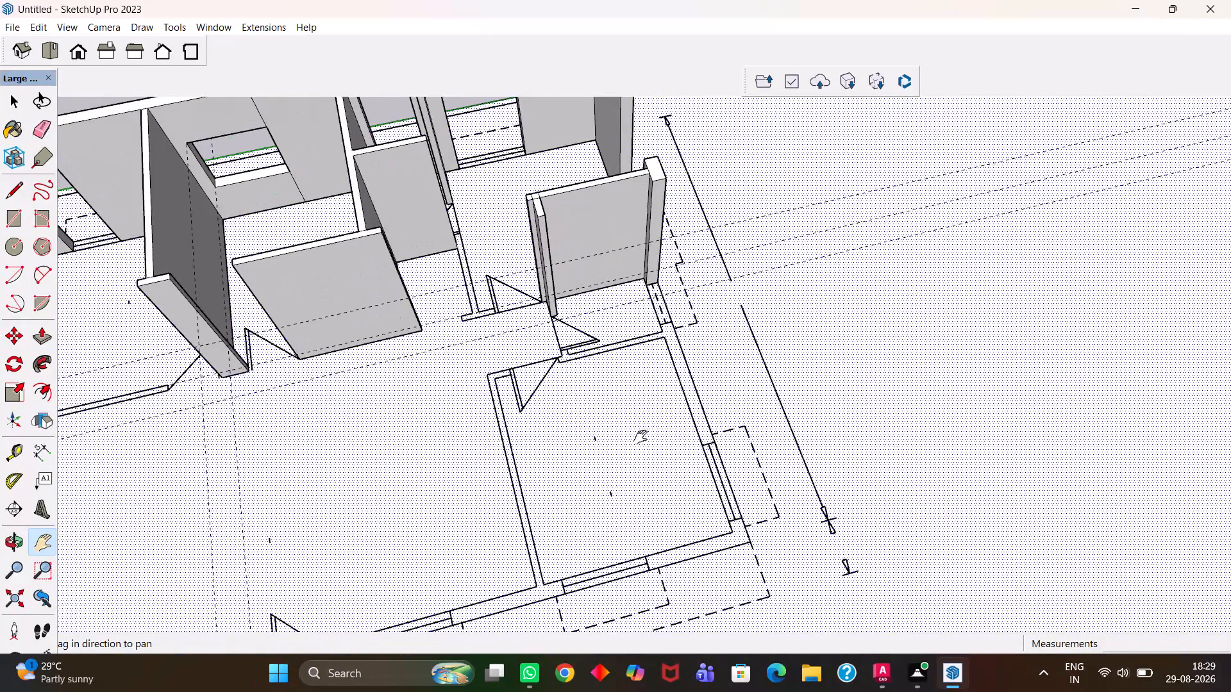
middle_click_drag(641, 437, 615, 446)
scroll(641, 437, "up", 3)
key("h")
scroll(615, 446, "down", 5)
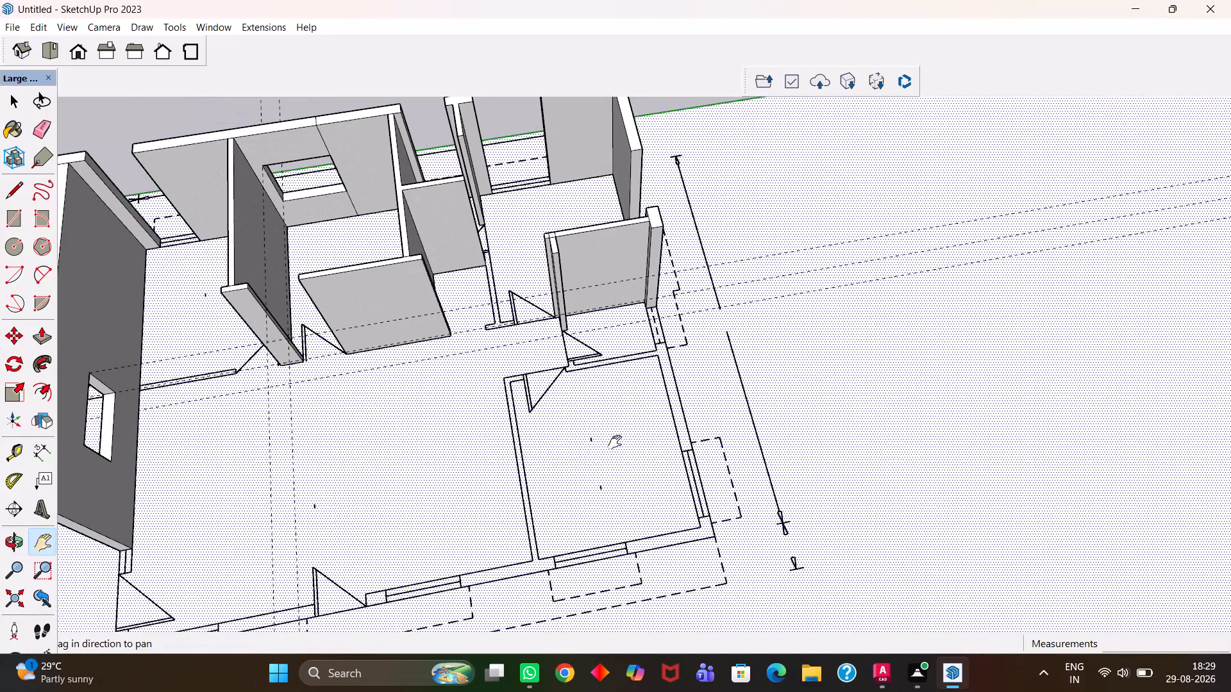
key("space")
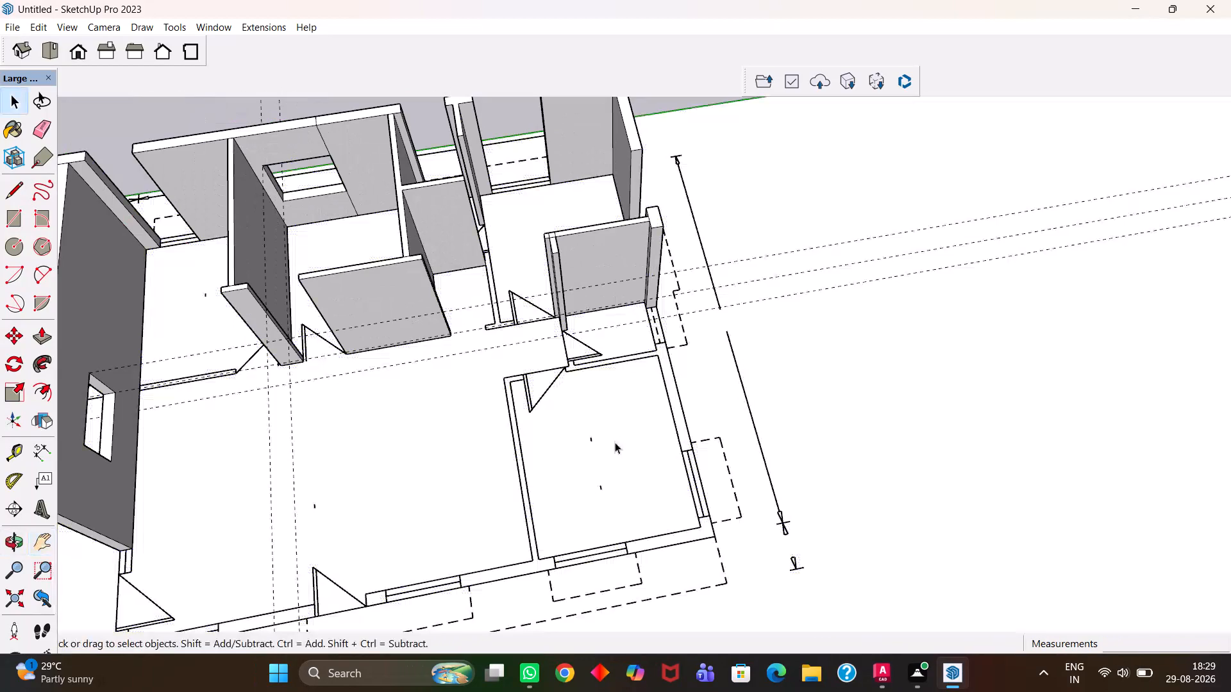
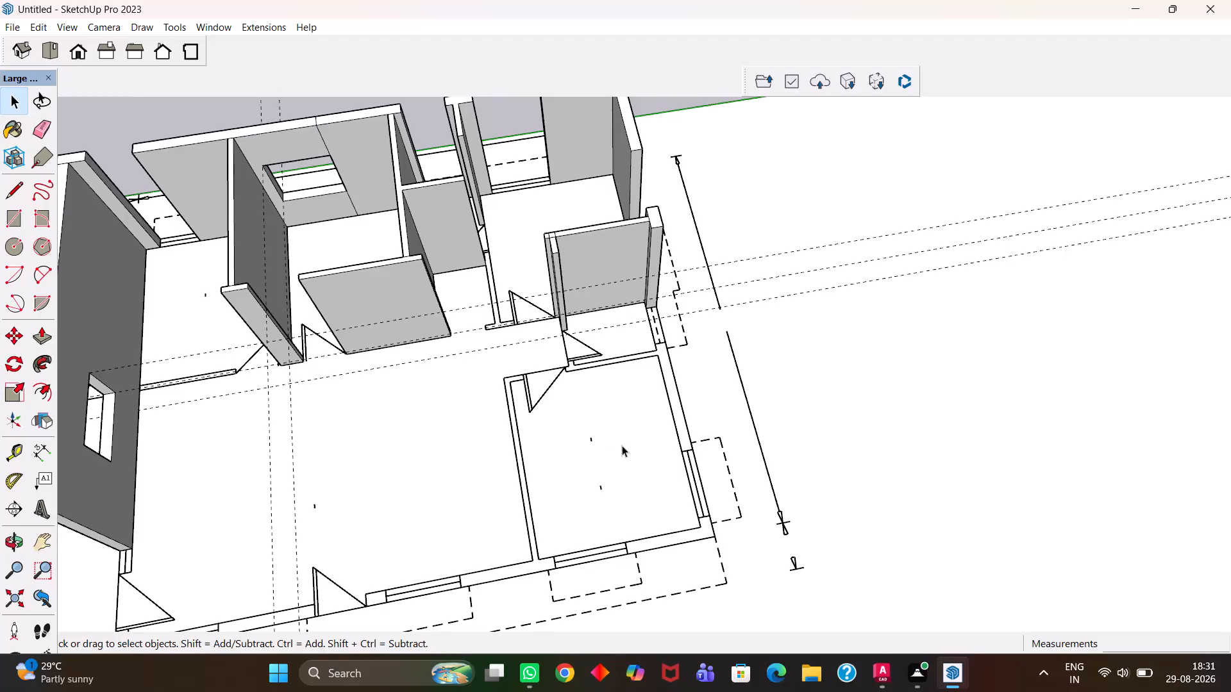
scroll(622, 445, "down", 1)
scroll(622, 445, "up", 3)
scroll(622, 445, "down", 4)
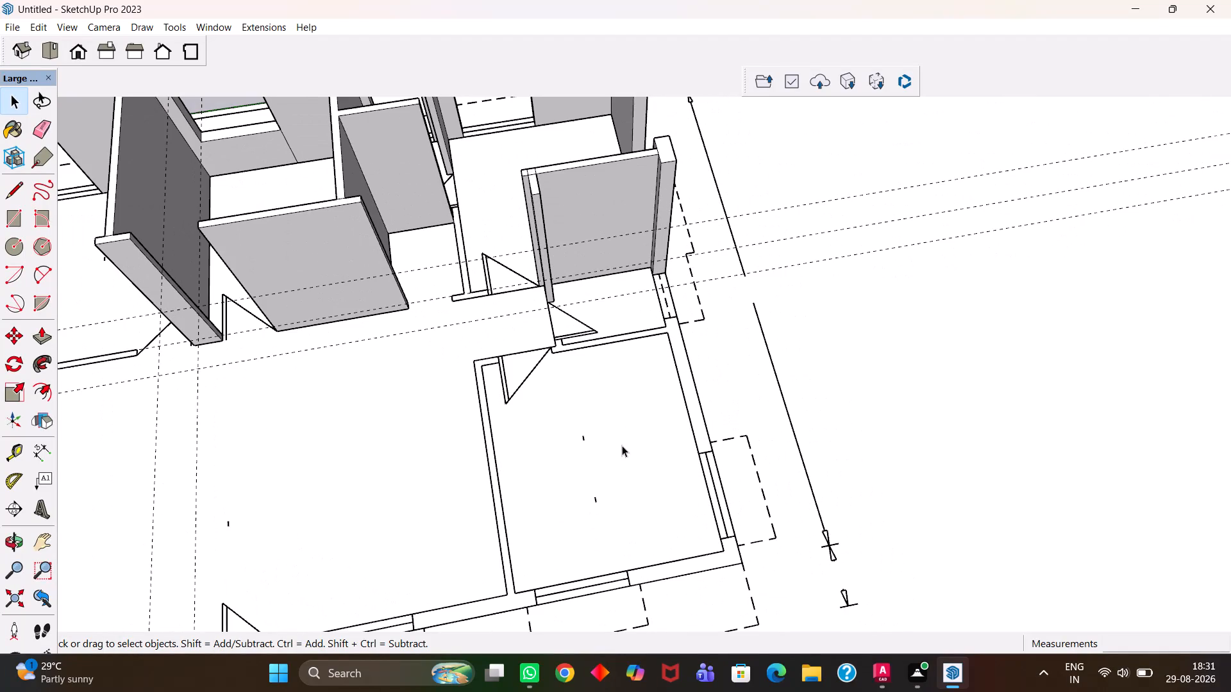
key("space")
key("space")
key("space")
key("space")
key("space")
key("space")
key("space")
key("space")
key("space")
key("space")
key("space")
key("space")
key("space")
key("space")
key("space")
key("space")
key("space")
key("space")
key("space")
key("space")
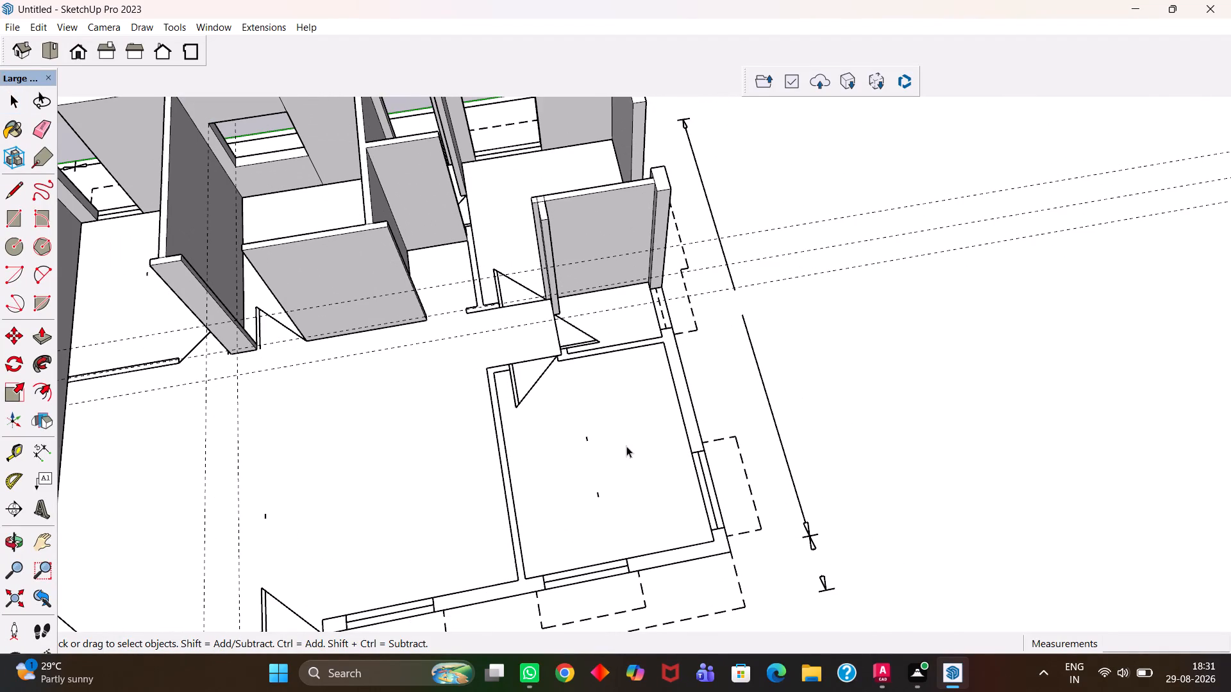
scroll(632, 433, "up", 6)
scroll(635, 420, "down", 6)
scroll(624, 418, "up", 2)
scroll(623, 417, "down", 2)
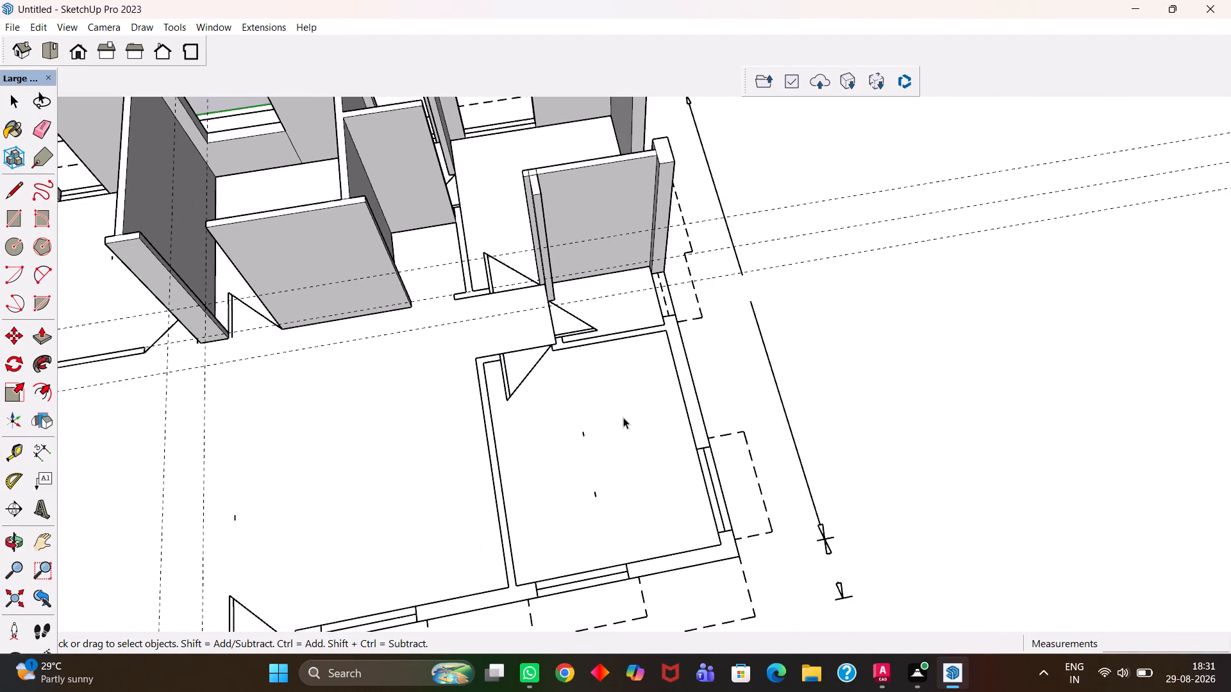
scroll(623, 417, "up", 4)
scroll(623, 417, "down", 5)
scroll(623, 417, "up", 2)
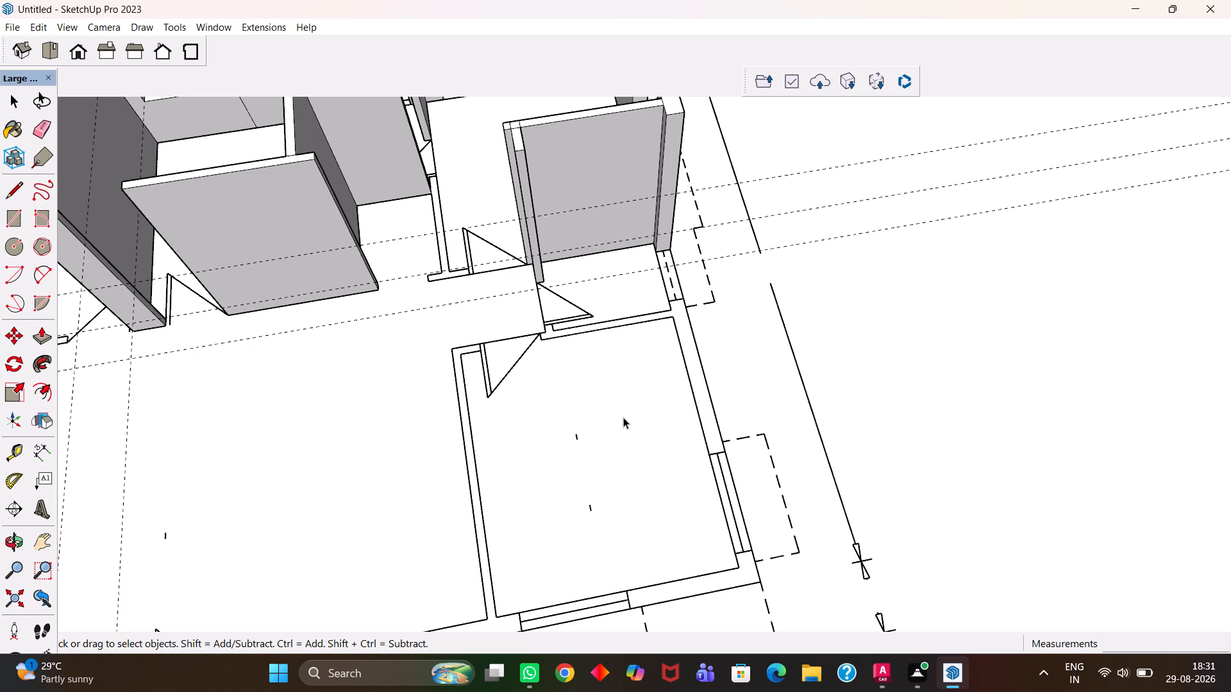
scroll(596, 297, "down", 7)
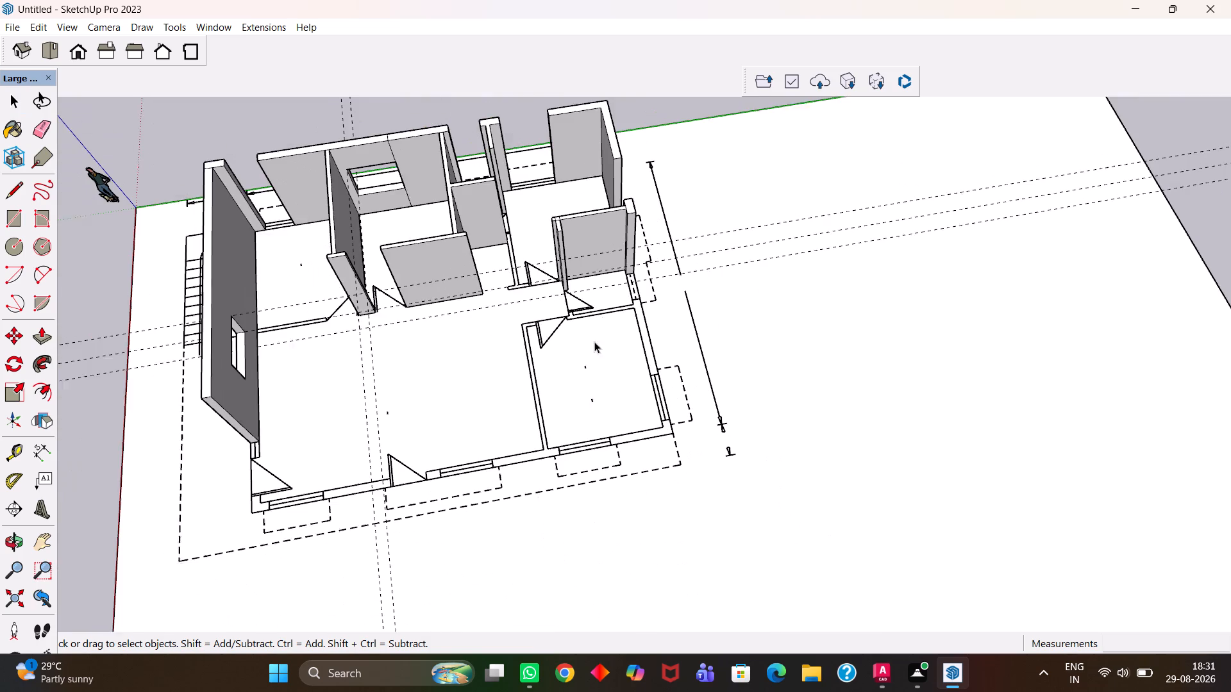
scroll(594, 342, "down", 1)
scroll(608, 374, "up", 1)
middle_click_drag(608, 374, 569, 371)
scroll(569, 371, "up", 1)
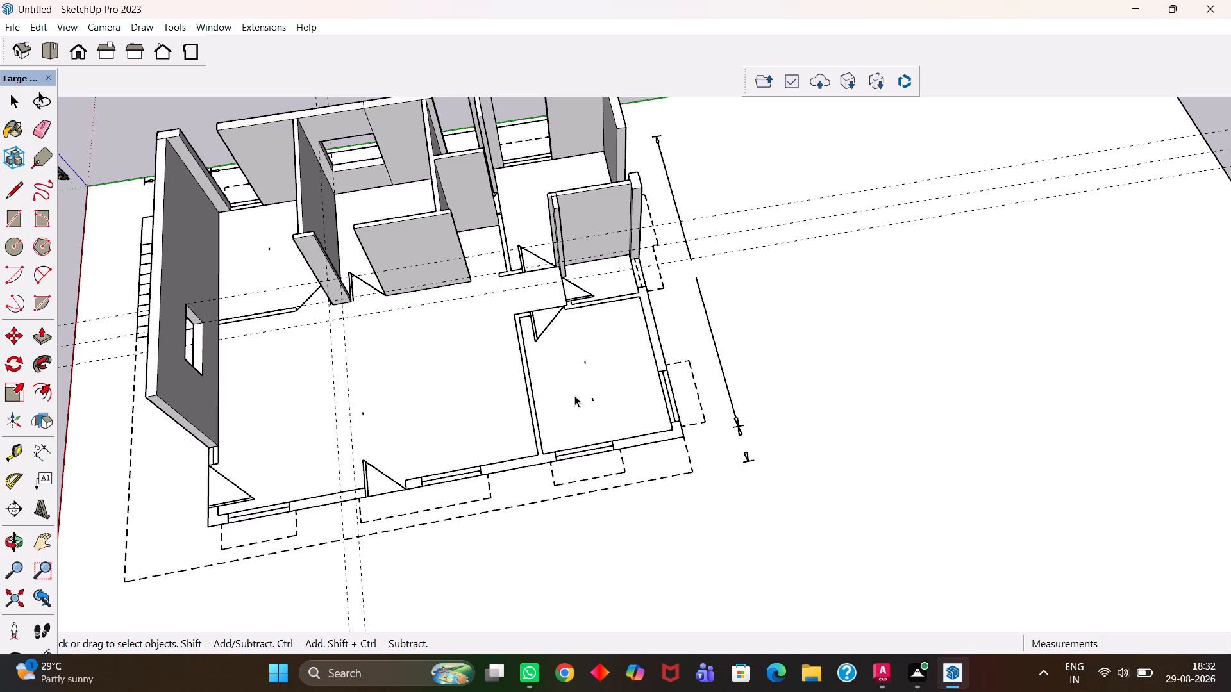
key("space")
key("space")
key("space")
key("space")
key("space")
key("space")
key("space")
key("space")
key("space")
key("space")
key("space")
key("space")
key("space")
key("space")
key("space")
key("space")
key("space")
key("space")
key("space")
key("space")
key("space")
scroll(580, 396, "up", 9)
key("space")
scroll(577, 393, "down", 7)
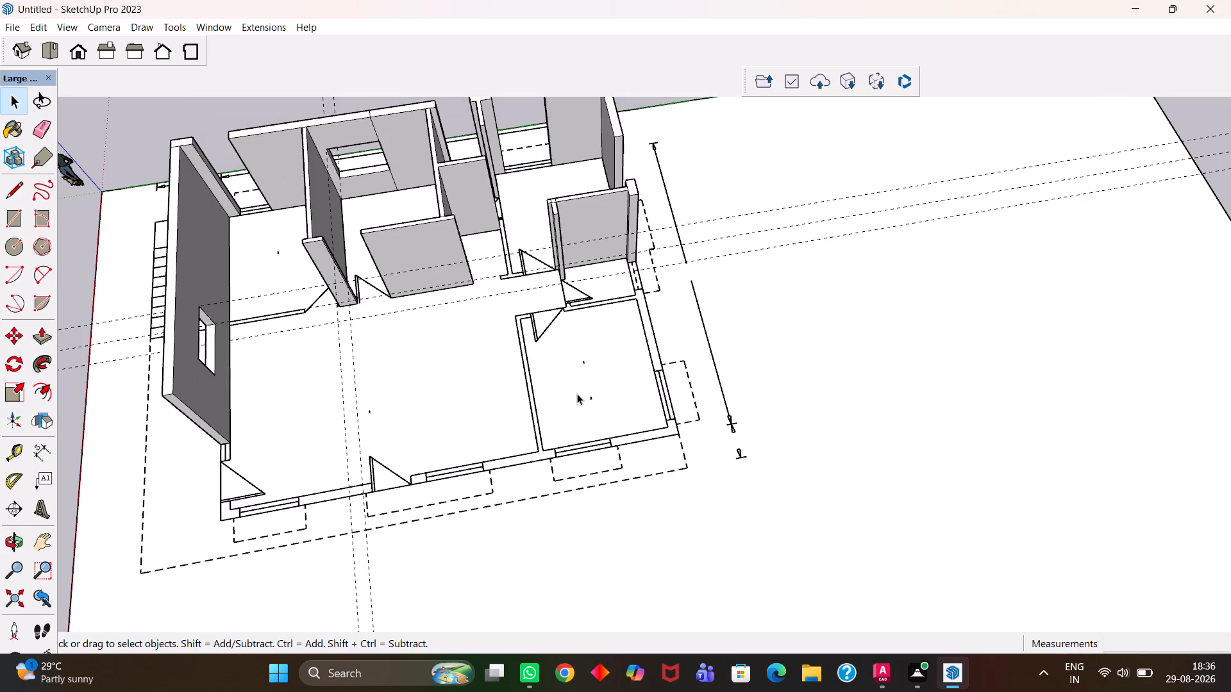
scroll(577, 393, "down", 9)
Draw a rectangle about 8' 2 3/8" by 8 15/16" over the flat outer wall strip between the two window openings beside the corner room.
key("h")
scroll(652, 362, "up", 7)
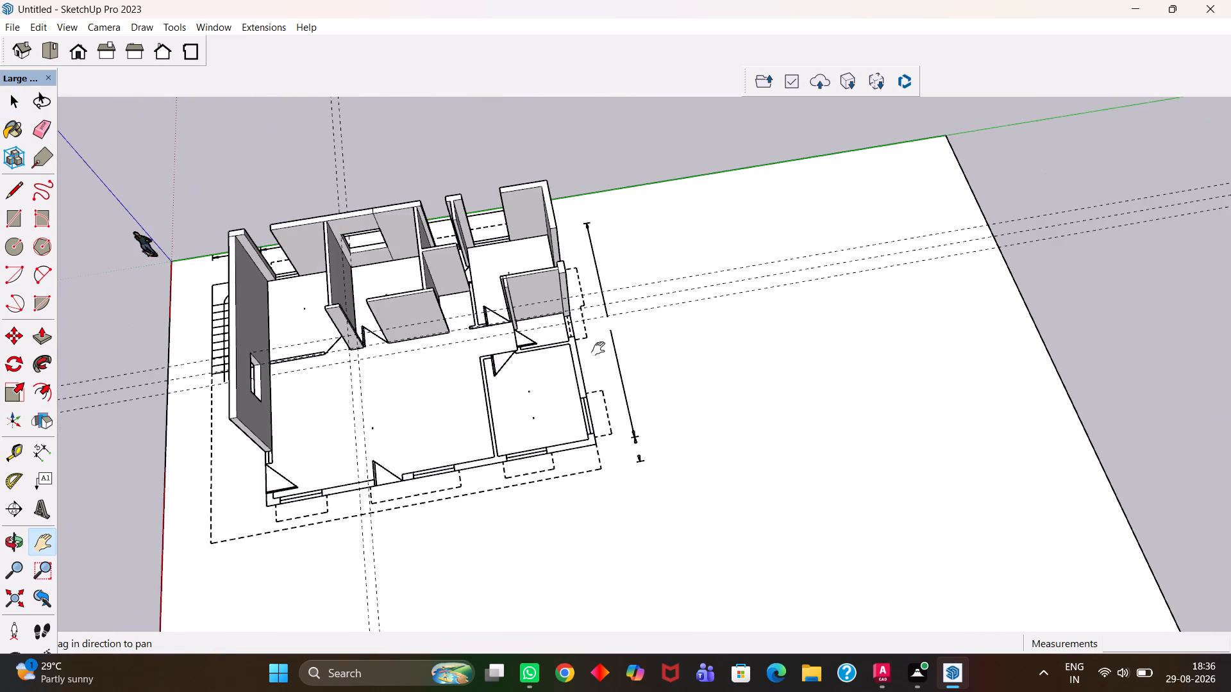
scroll(598, 349, "up", 3)
left_click_drag(529, 321, 554, 395)
scroll(563, 399, "up", 10)
middle_click_drag(513, 402, 762, 361)
scroll(764, 361, "up", 1)
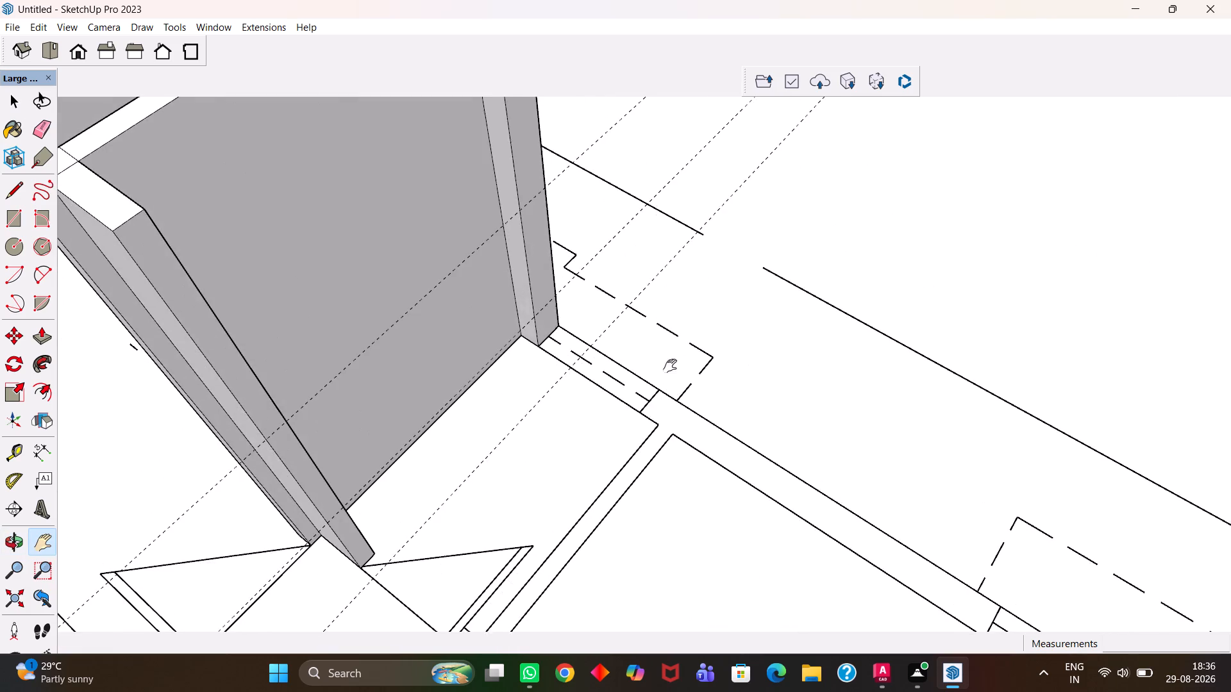
middle_click_drag(701, 422, 836, 417)
scroll(832, 417, "up", 1)
left_click_drag(786, 414, 523, 377)
middle_click_drag(483, 390, 621, 397)
scroll(621, 397, "down", 9)
left_click_drag(534, 438, 564, 321)
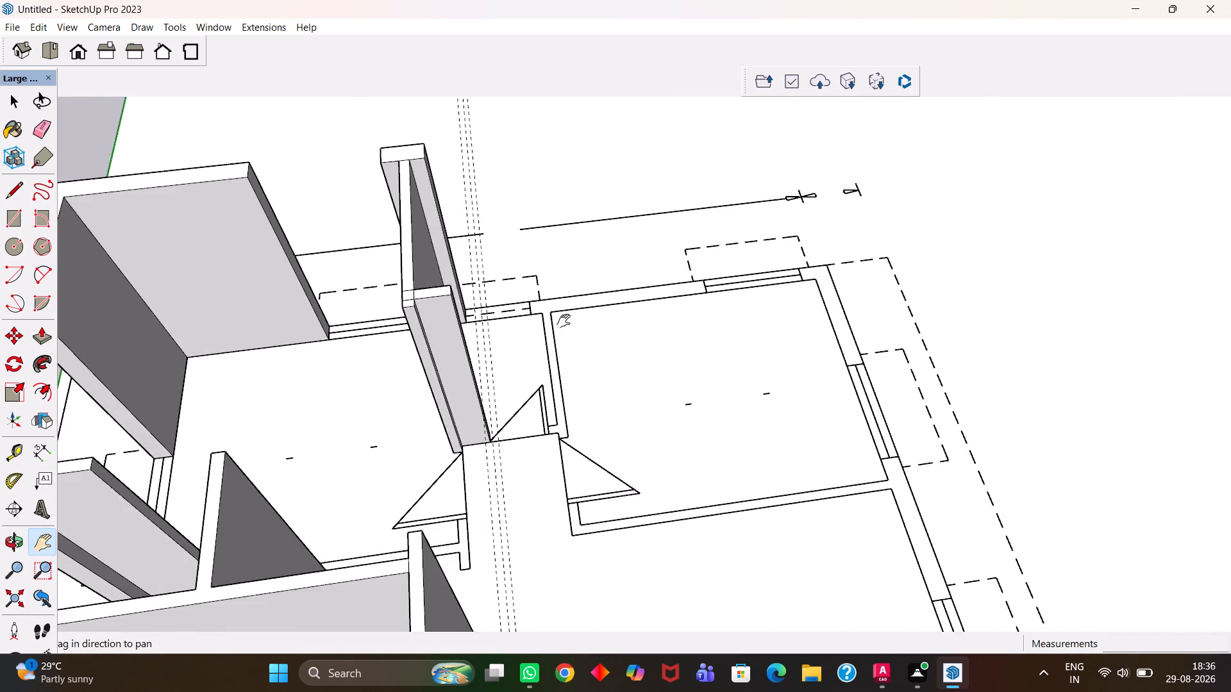
left_click_drag(564, 321, 562, 322)
scroll(565, 318, "up", 3)
middle_click_drag(565, 315, 556, 381)
scroll(556, 381, "up", 3)
left_click_drag(569, 308, 580, 403)
key("space")
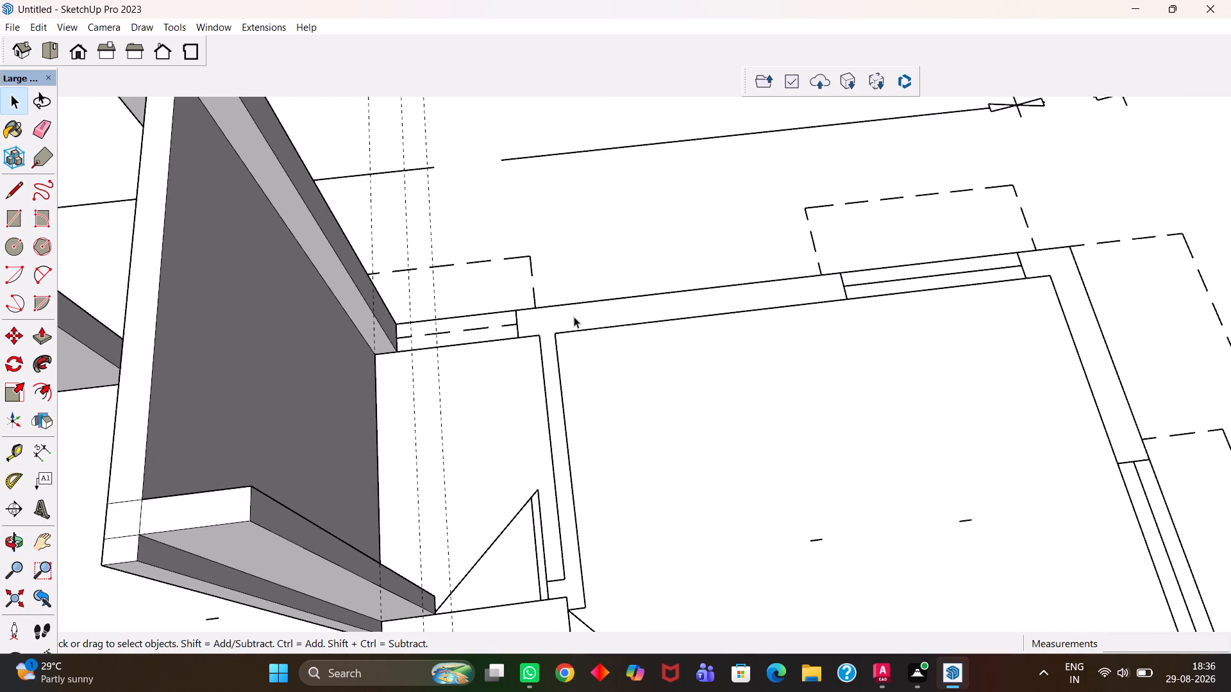
left_click(574, 315)
scroll(574, 315, "up", 2)
key("r")
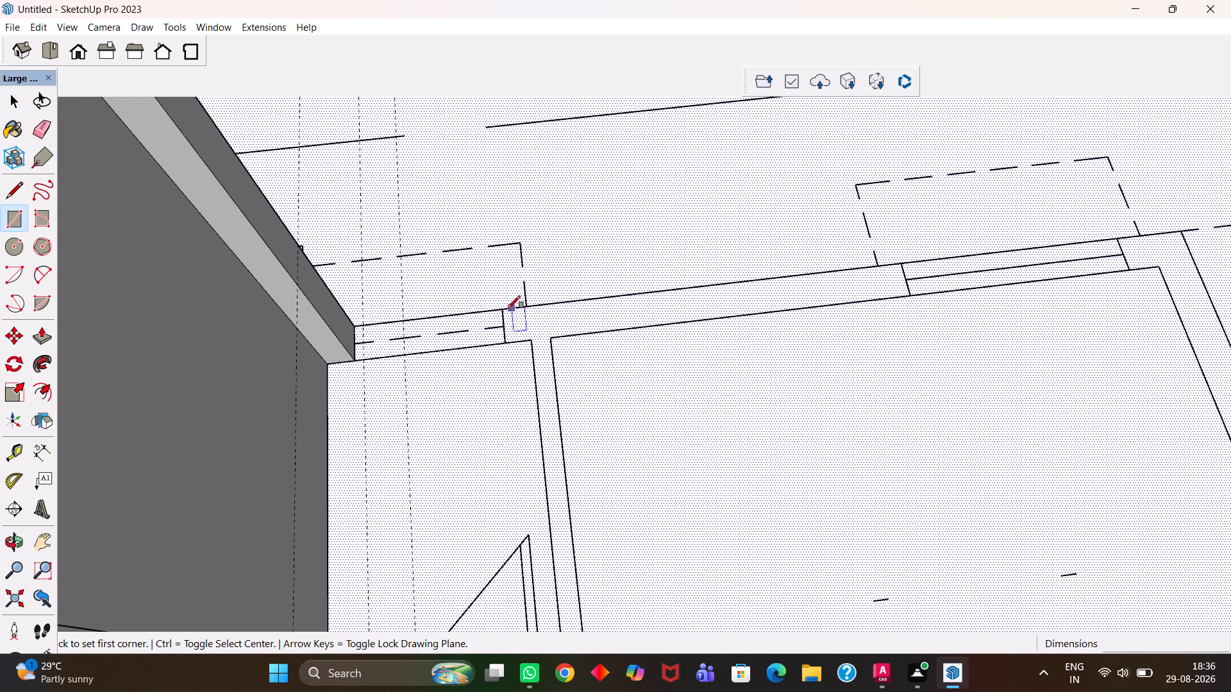
left_click(503, 308)
left_click(906, 293)
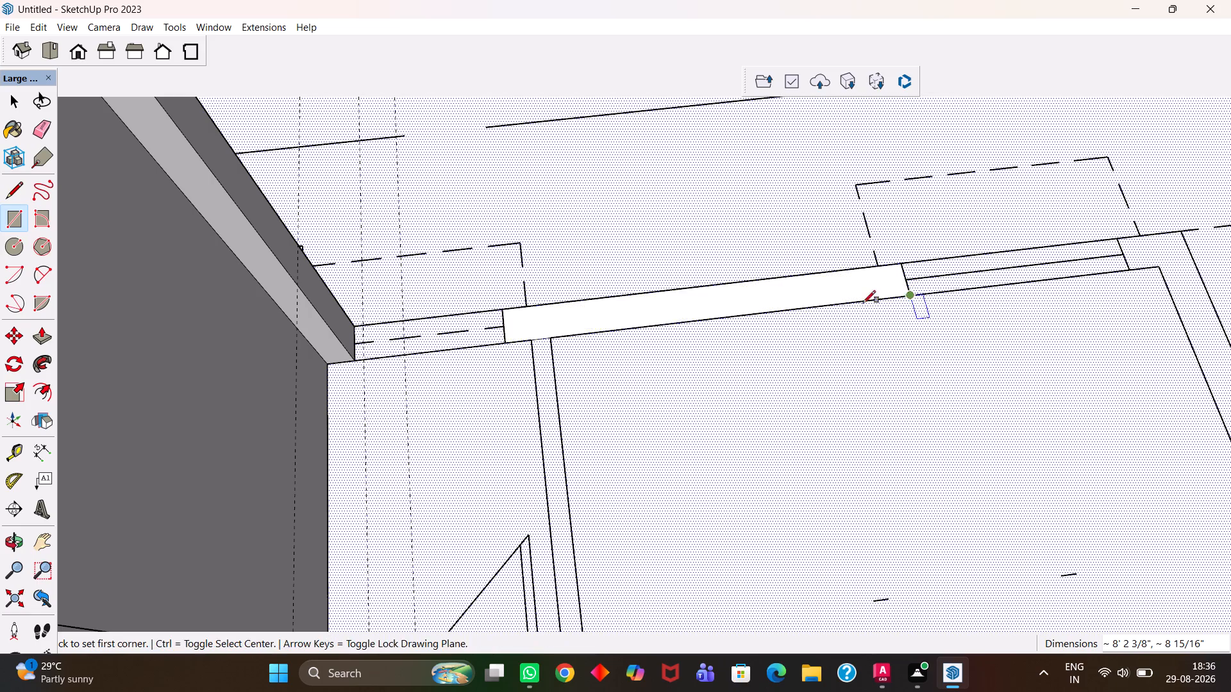
Draw rectangles over the corner room's partition strip from the outer wall to the doorways and over its short return, about 4 3/4" by 4 9/16".
left_click(528, 340)
key("h")
scroll(554, 417, "down", 5)
left_click_drag(568, 495, 560, 411)
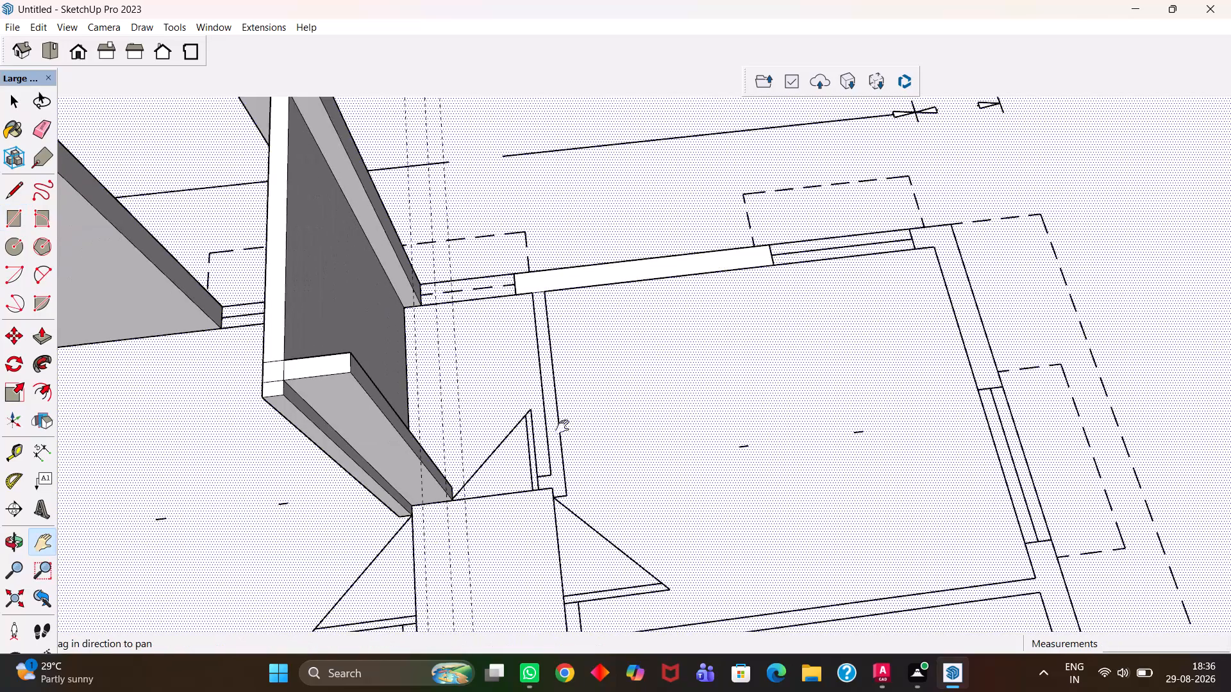
scroll(571, 488, "up", 6)
key("Escape")
left_click(562, 498)
scroll(531, 471, "up", 1)
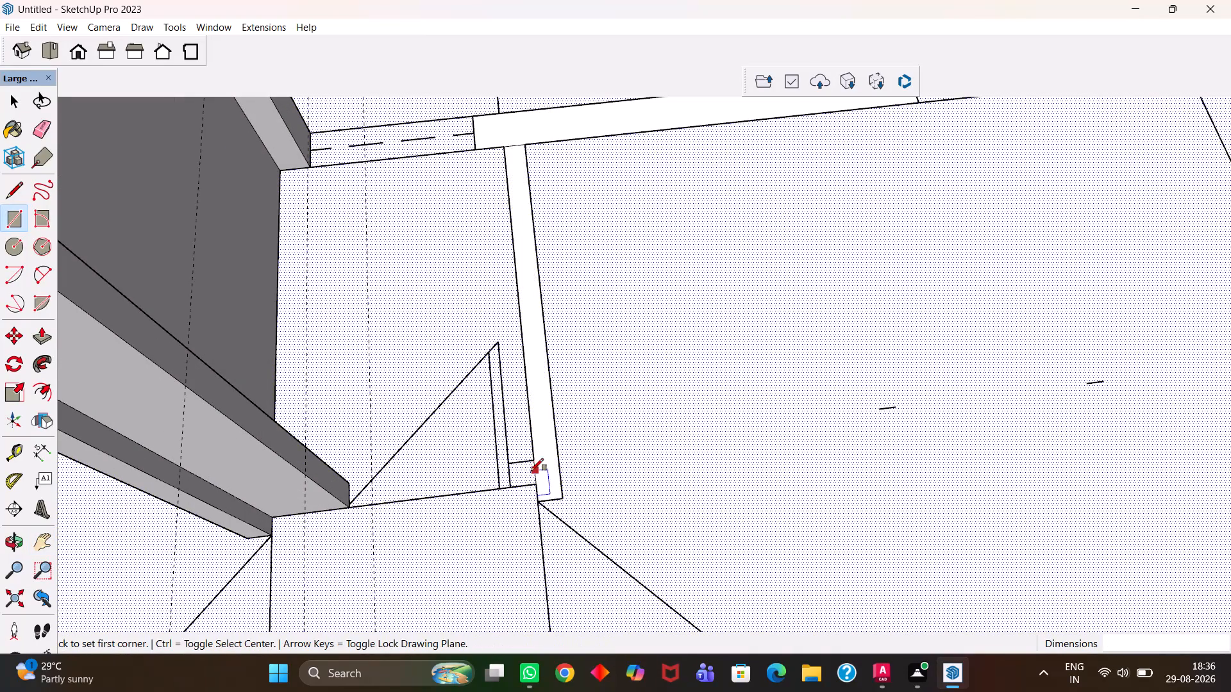
scroll(531, 471, "up", 2)
left_click(537, 461)
left_click(504, 493)
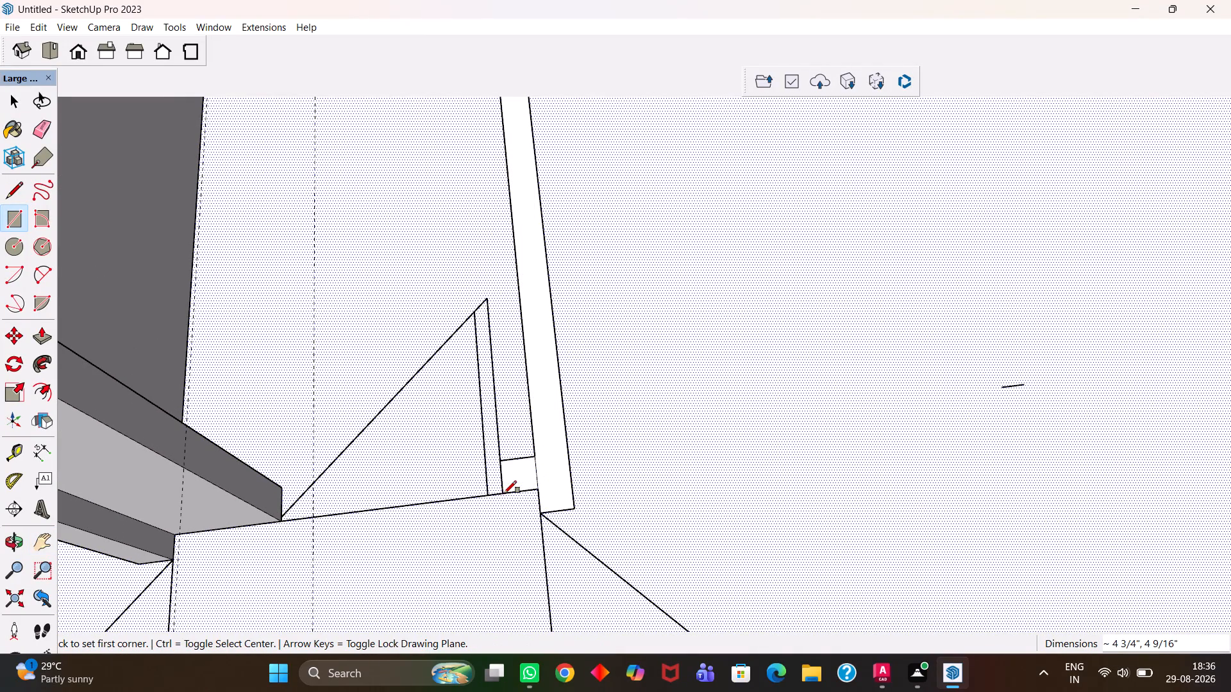
Erase the dividing edges where the corner room's partition face meets the short return and the outer wall strip.
scroll(506, 497, "up", 2)
key("e")
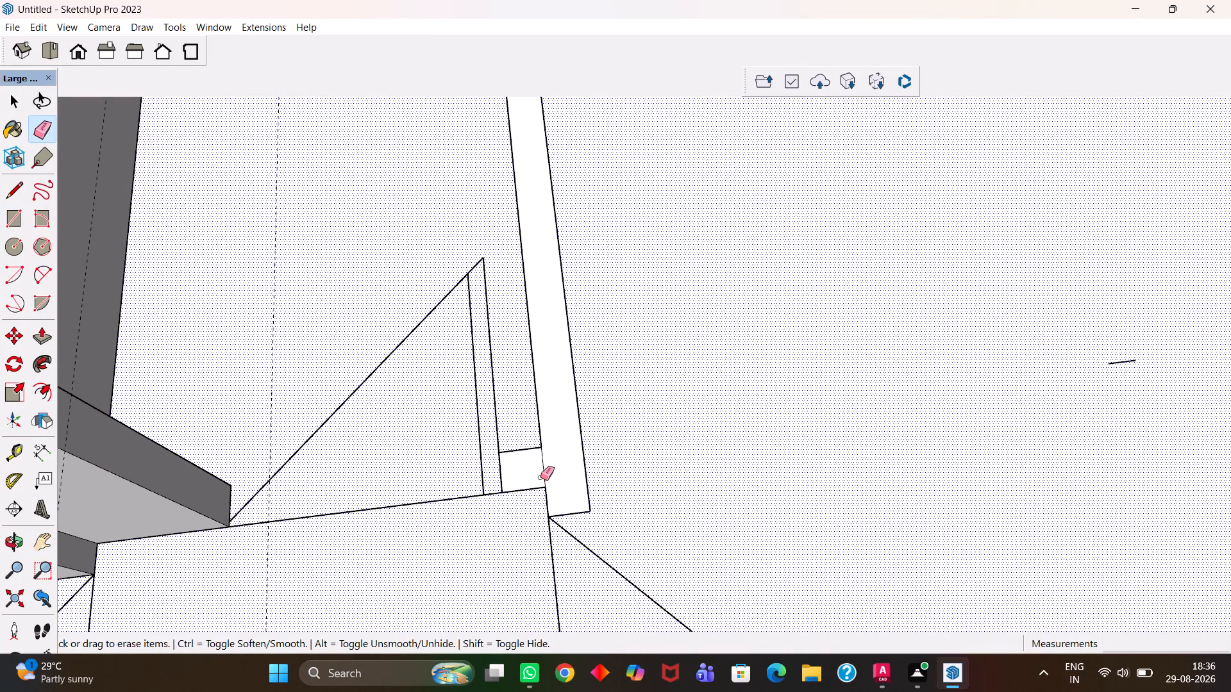
left_click_drag(540, 477, 549, 468)
key("h")
scroll(549, 468, "down", 6)
left_click_drag(574, 359, 574, 538)
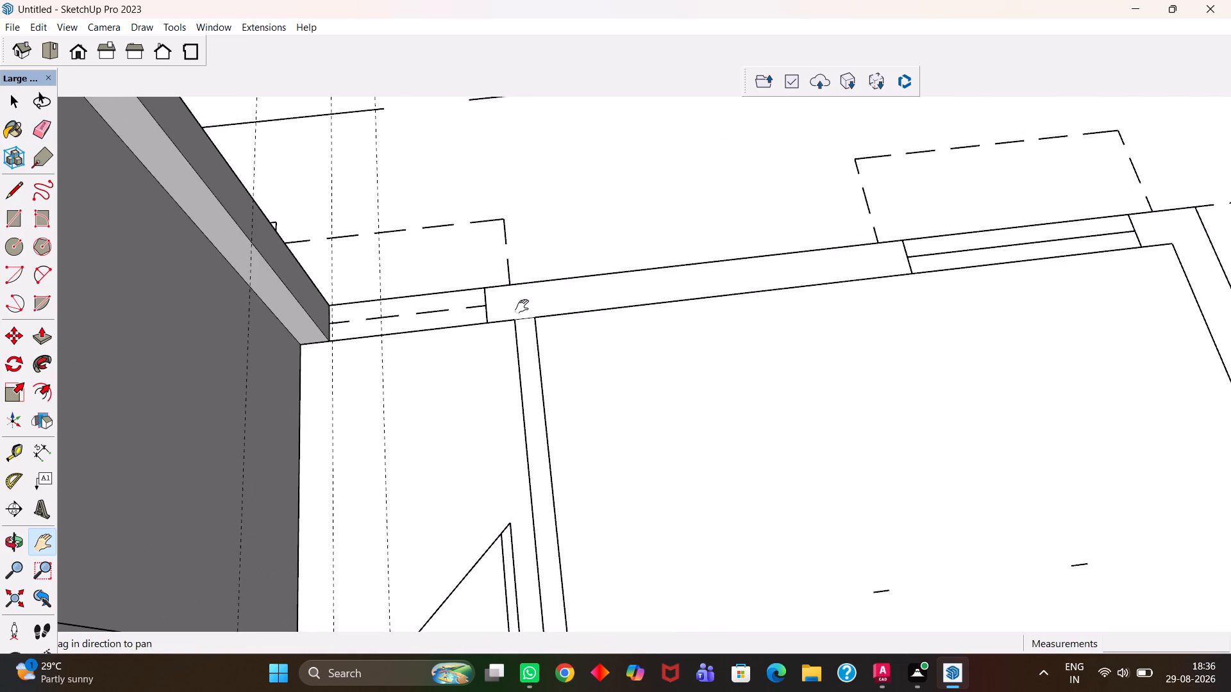
scroll(522, 306, "up", 4)
key("e")
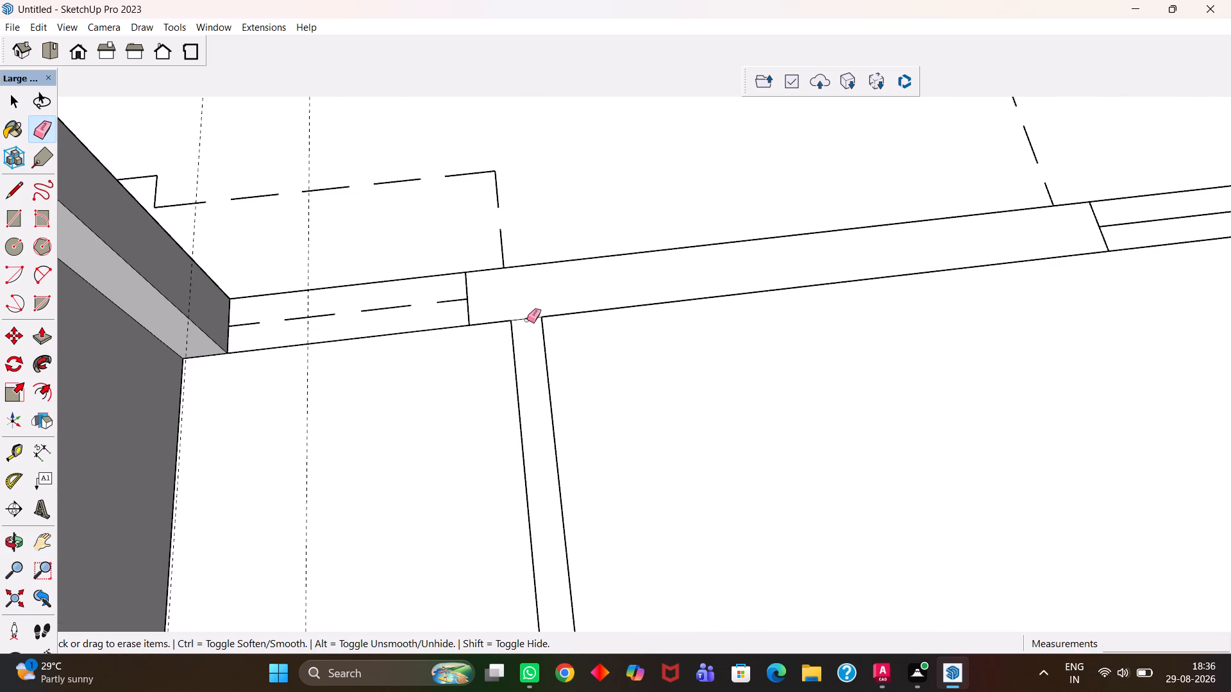
left_click(527, 320)
scroll(527, 320, "up", 3)
scroll(527, 320, "down", 3)
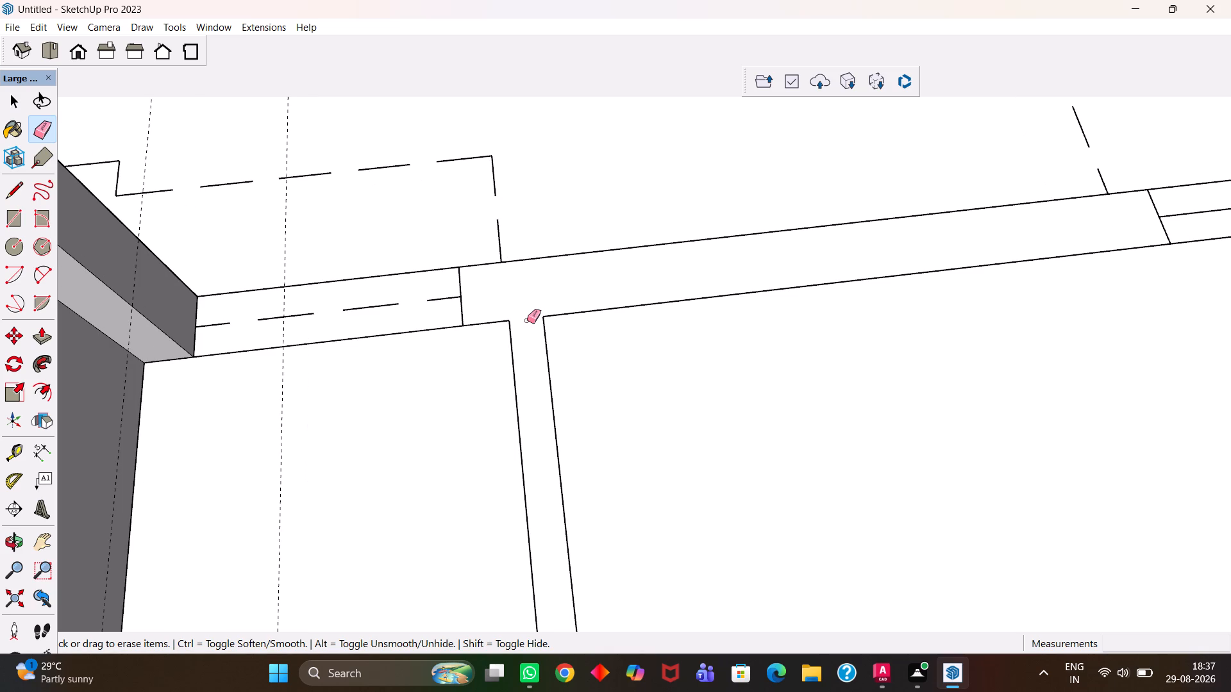
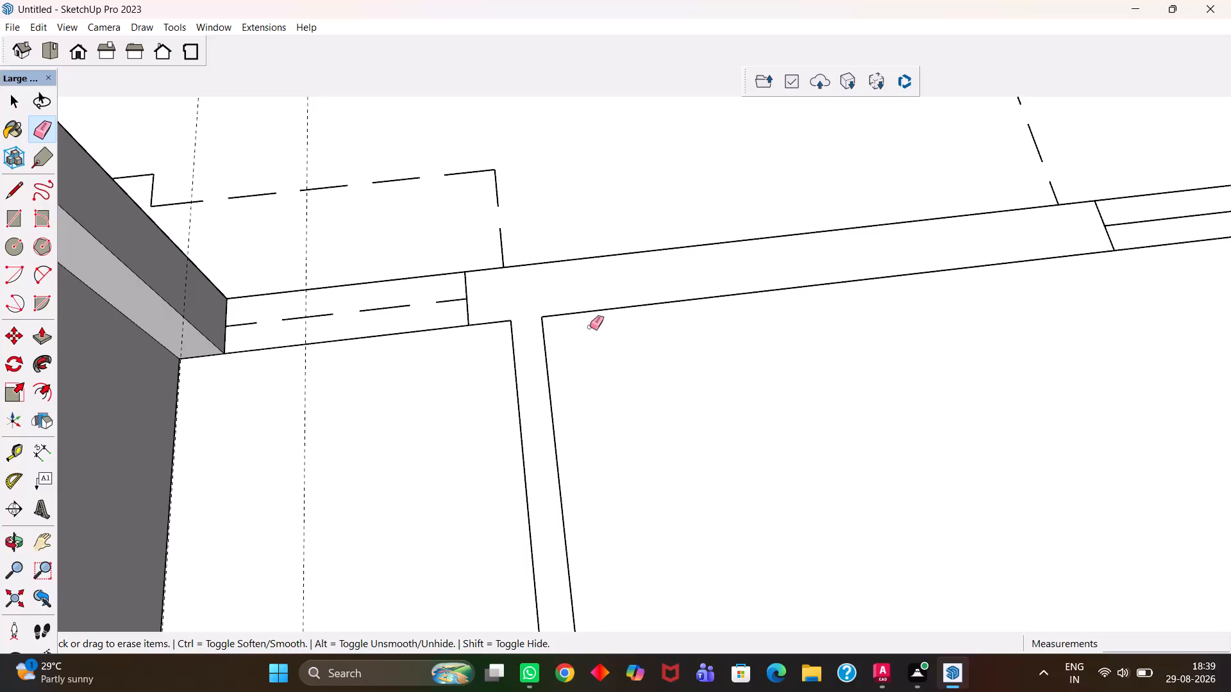
Examine the corner room's partition, its junction with the outer wall strip, and the adjacent window openings.
scroll(595, 367, "up", 1)
key("h")
scroll(592, 374, "down", 5)
scroll(580, 364, "up", 5)
scroll(577, 324, "down", 4)
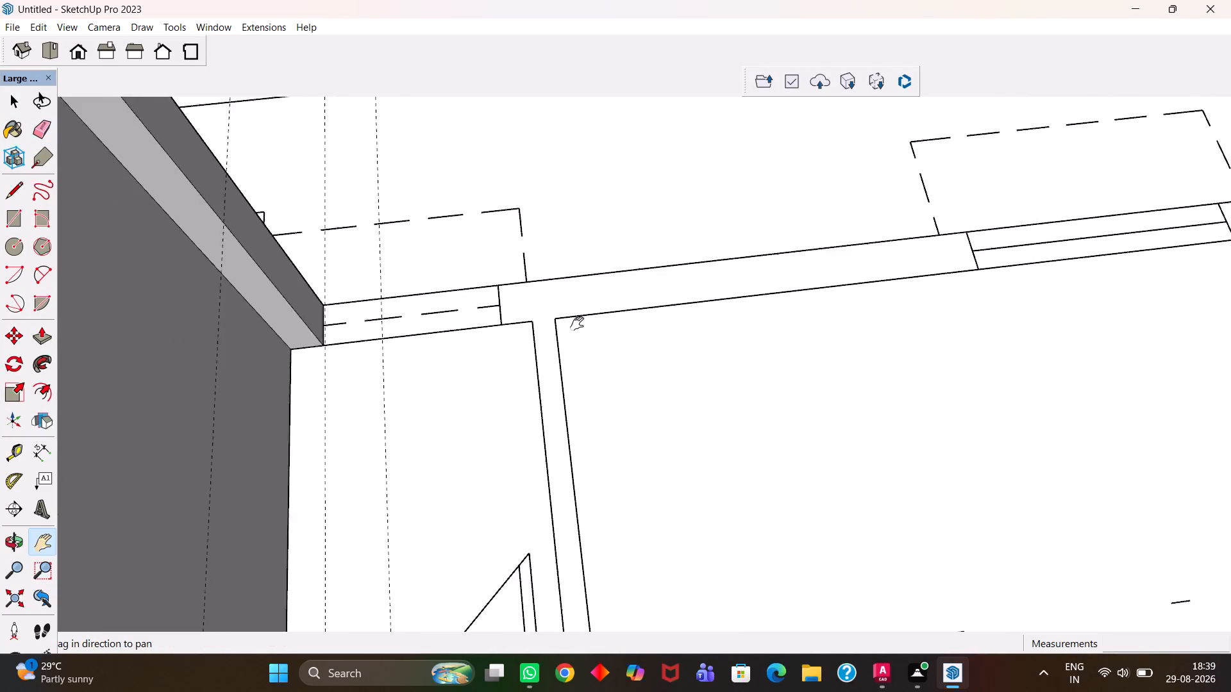
scroll(577, 324, "down", 5)
key("h")
middle_click_drag(583, 393, 552, 400)
scroll(552, 400, "up", 3)
scroll(552, 400, "down", 2)
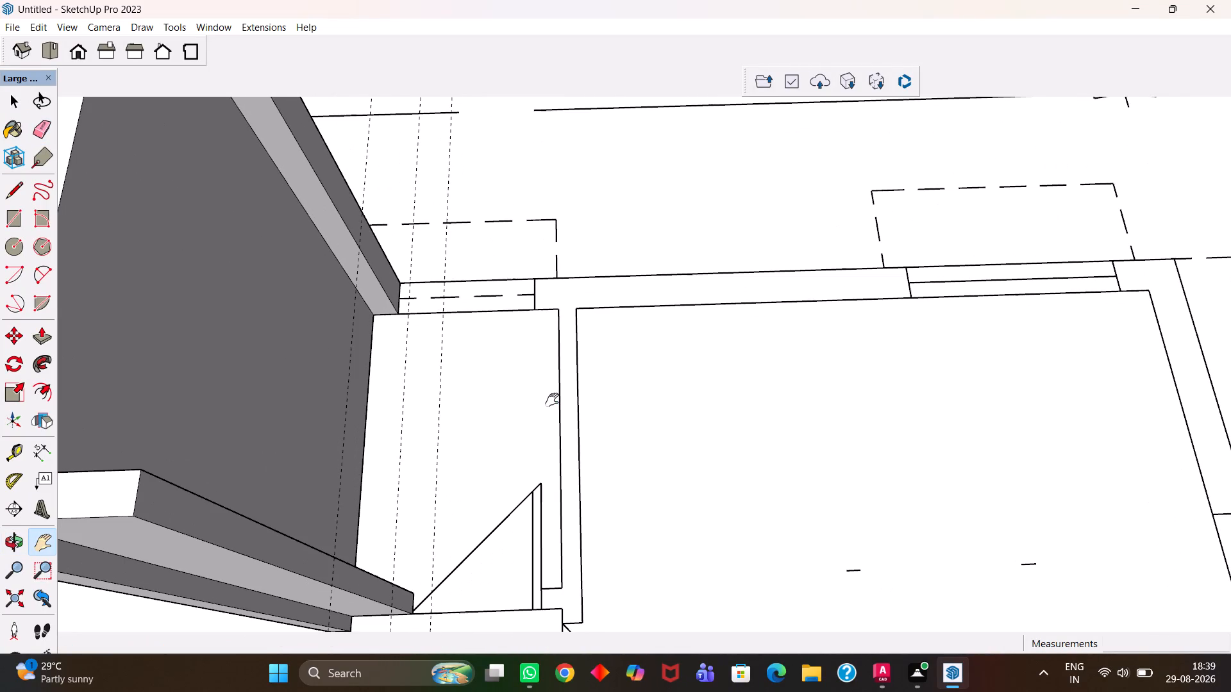
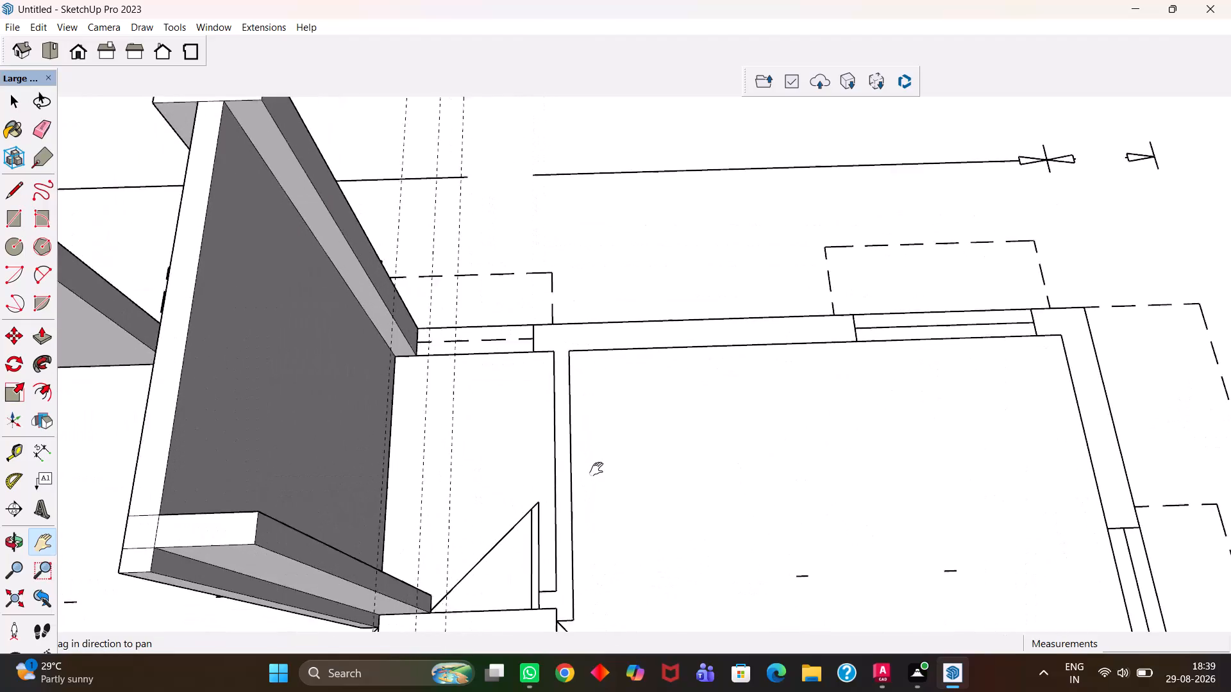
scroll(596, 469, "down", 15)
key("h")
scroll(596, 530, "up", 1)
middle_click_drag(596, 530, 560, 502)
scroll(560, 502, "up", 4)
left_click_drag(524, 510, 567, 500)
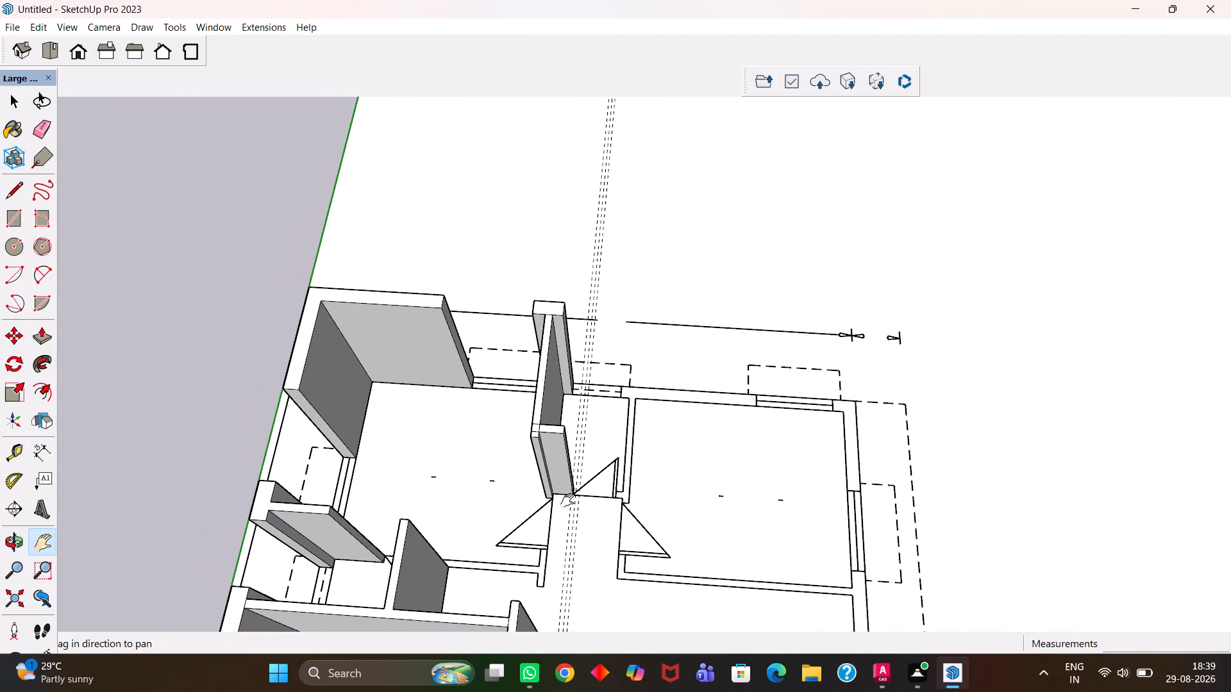
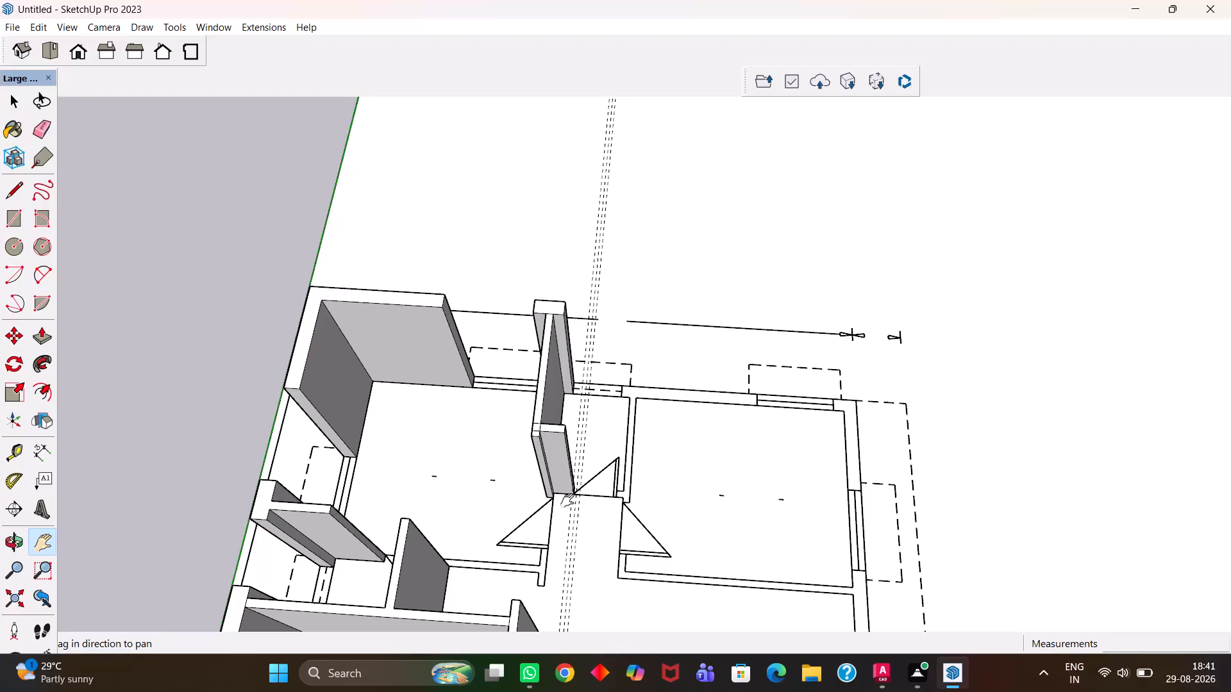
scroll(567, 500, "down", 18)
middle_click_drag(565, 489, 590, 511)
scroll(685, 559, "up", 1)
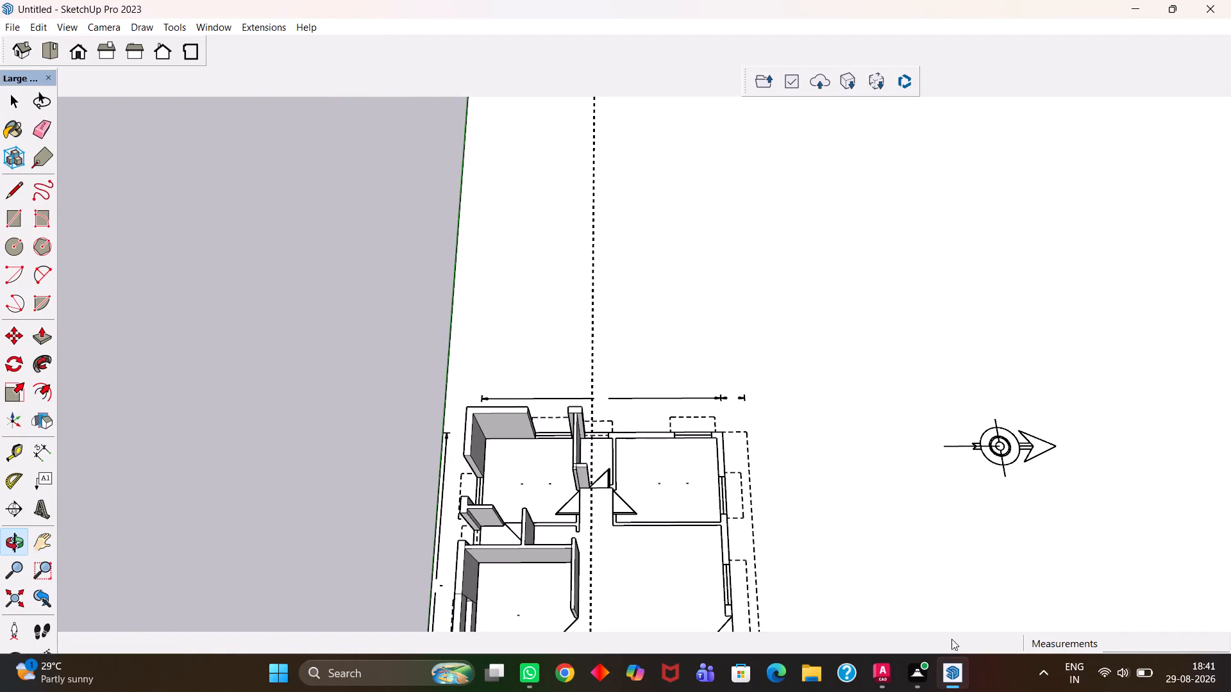
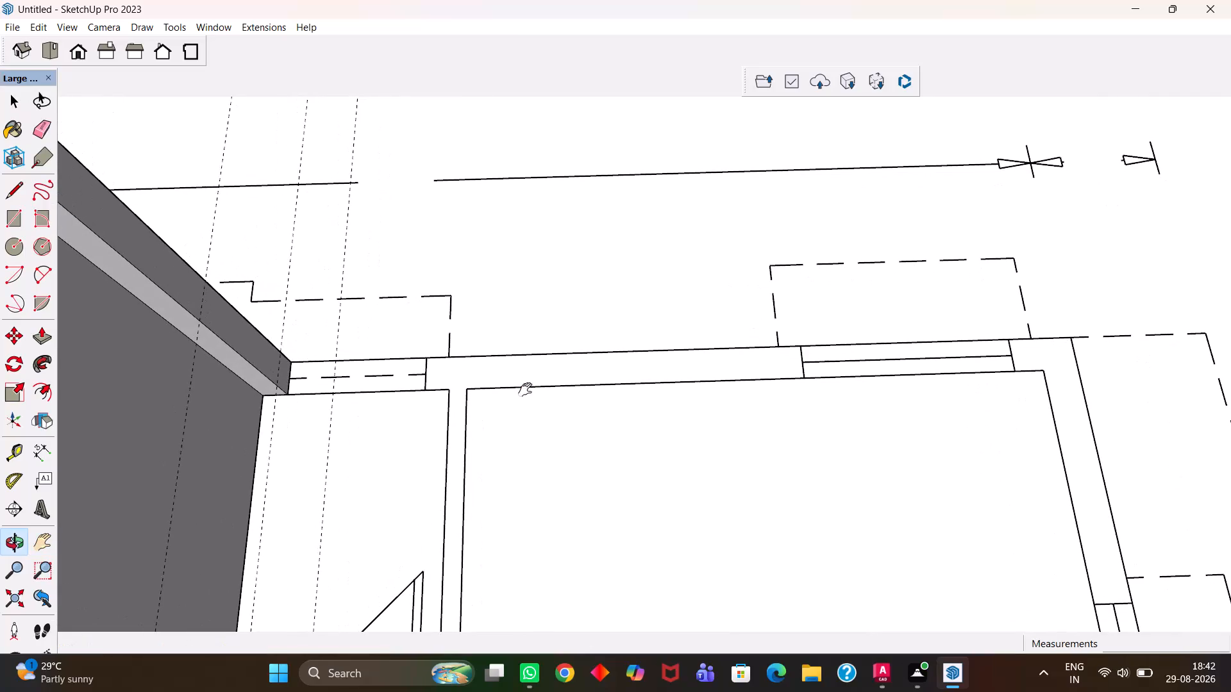
Push/Pull the joined outer-wall and partition face beside the passage up to the height of the existing walls.
key("r")
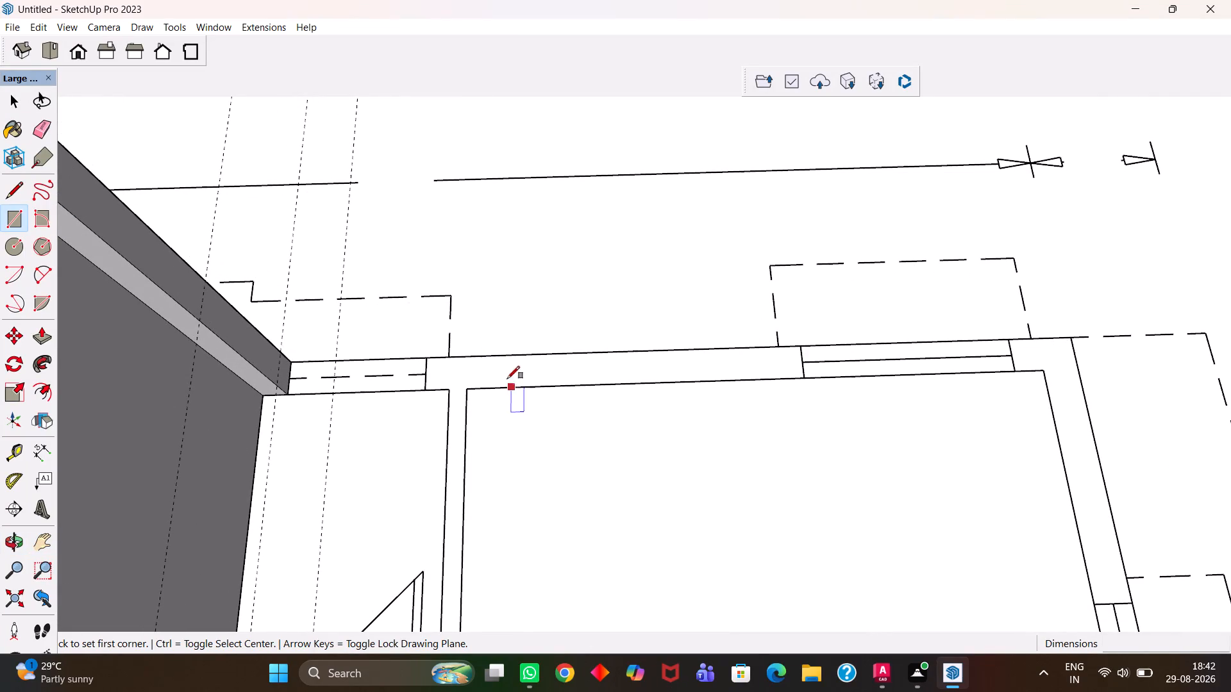
key("space")
left_click(495, 369)
scroll(495, 369, "down", 7)
key("p")
left_click(495, 369)
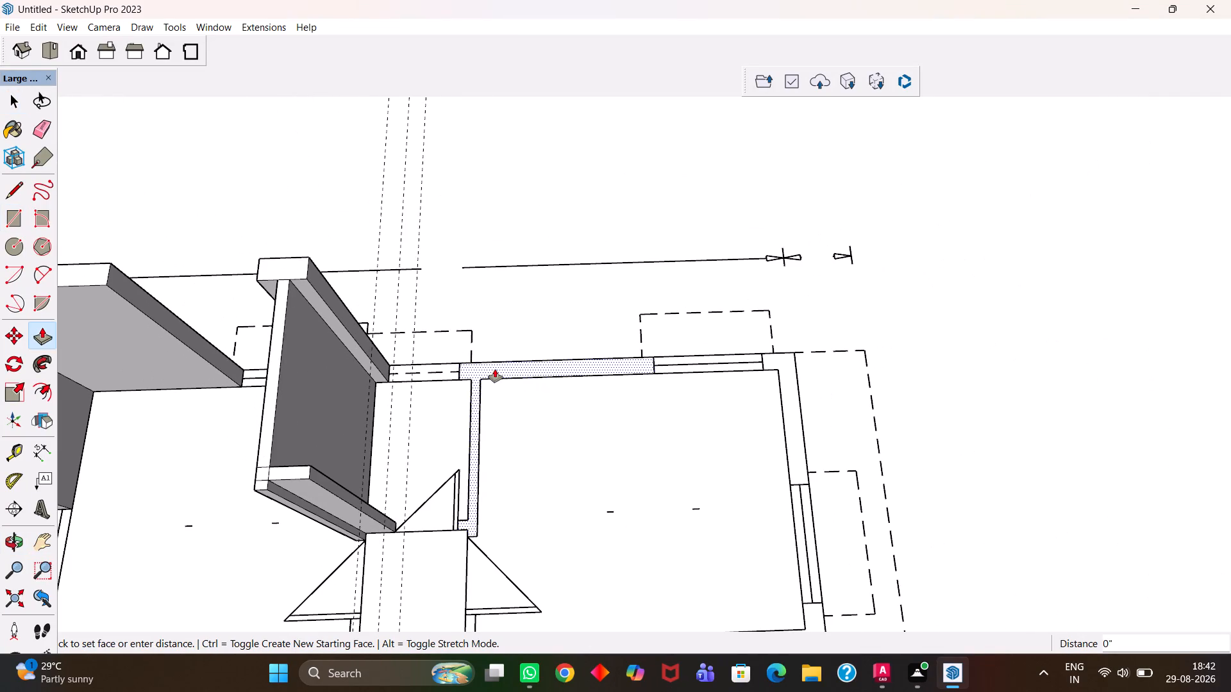
left_click(307, 274)
Draw two rectangles over the outer corner between the two windows, about 1'5" by 9" and 4'11" by 9".
key("h")
left_click_drag(586, 429, 468, 309)
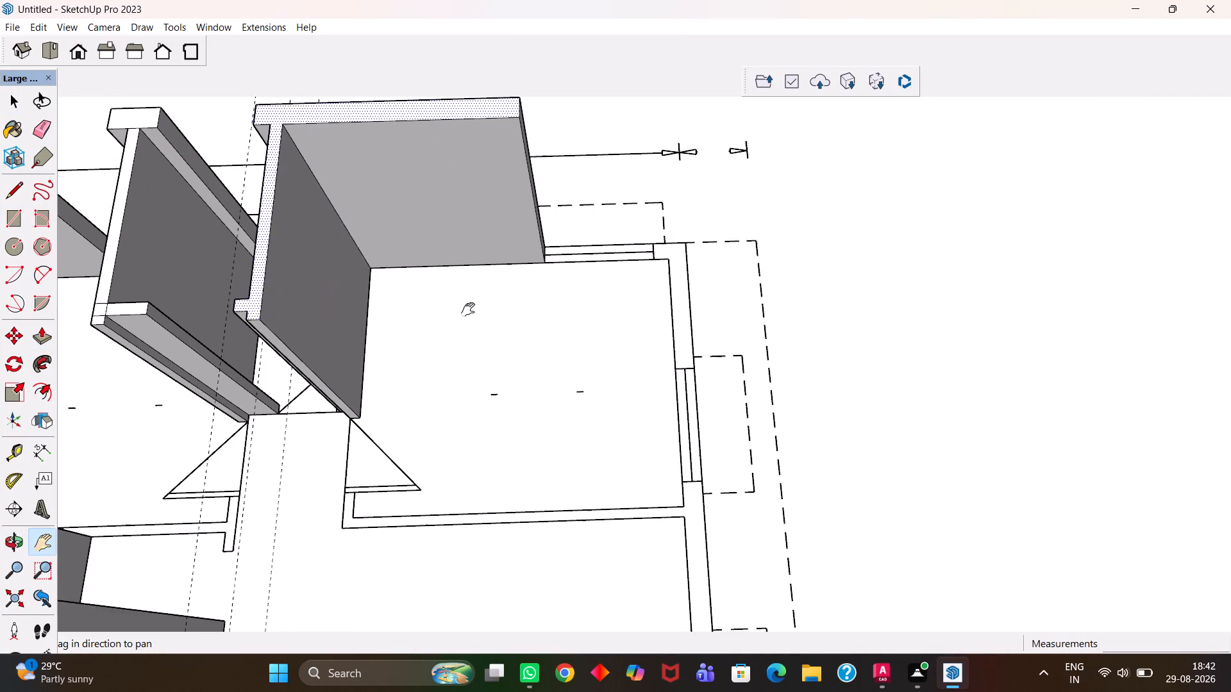
scroll(660, 284, "up", 3)
key("space")
left_click(673, 270)
scroll(674, 270, "down", 2)
scroll(677, 264, "up", 1)
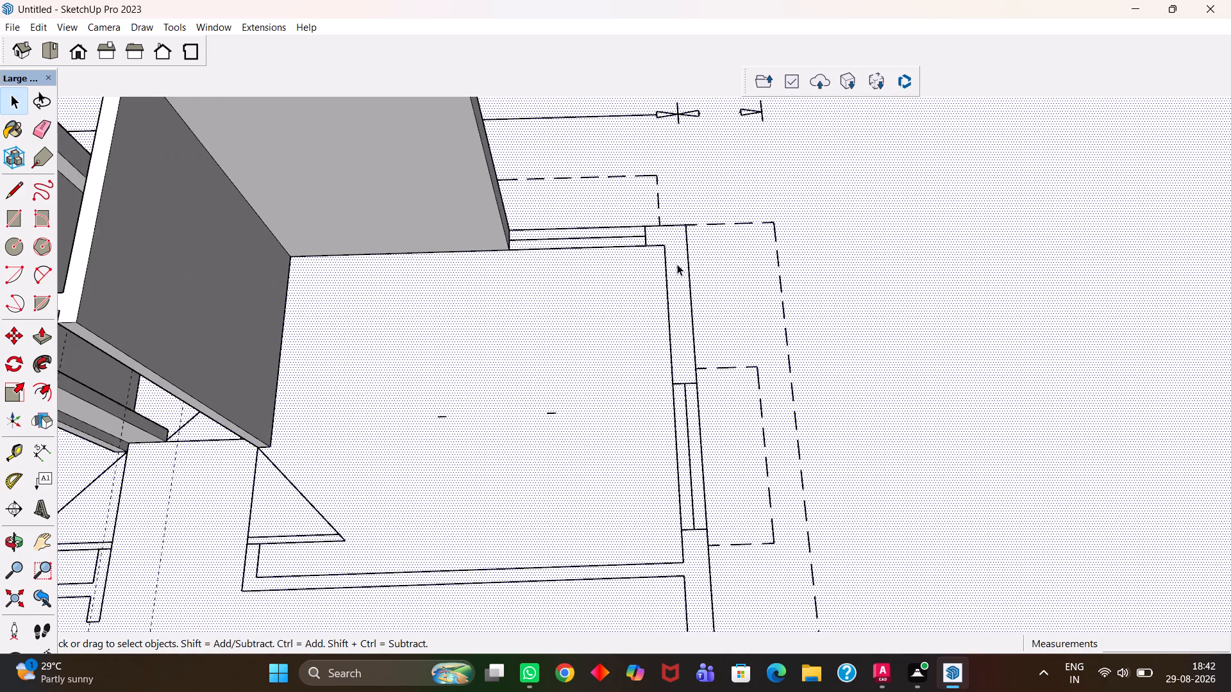
scroll(677, 264, "up", 3)
key("r")
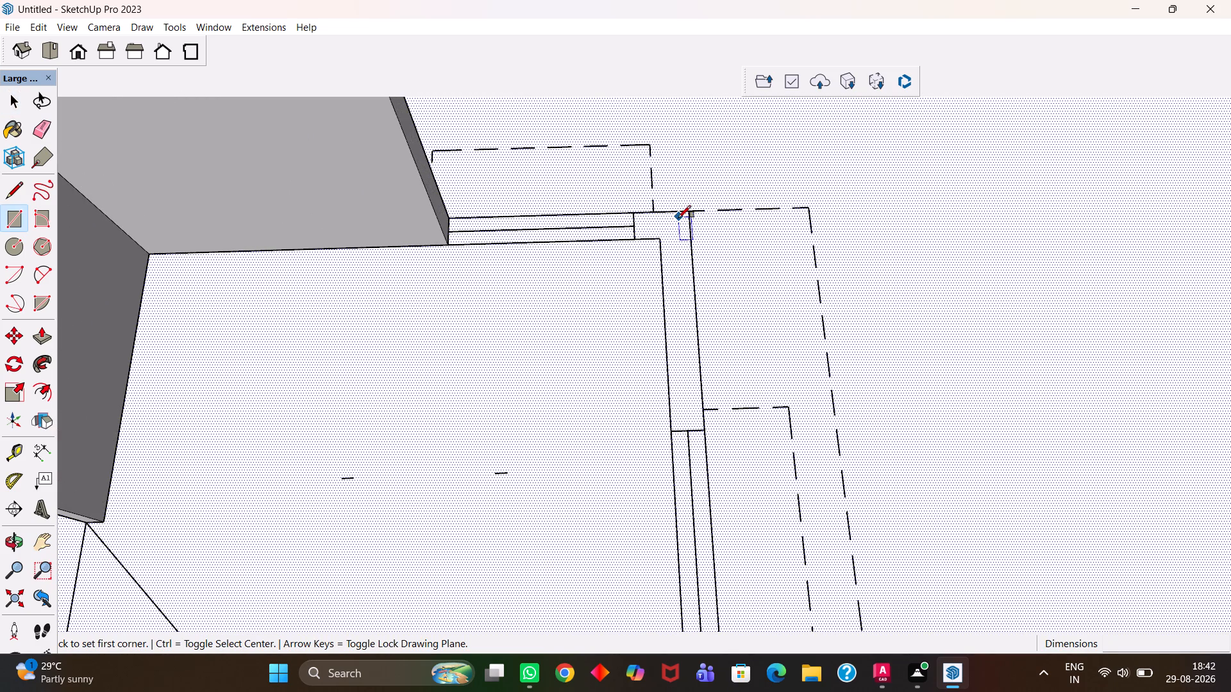
left_click(692, 213)
left_click(633, 239)
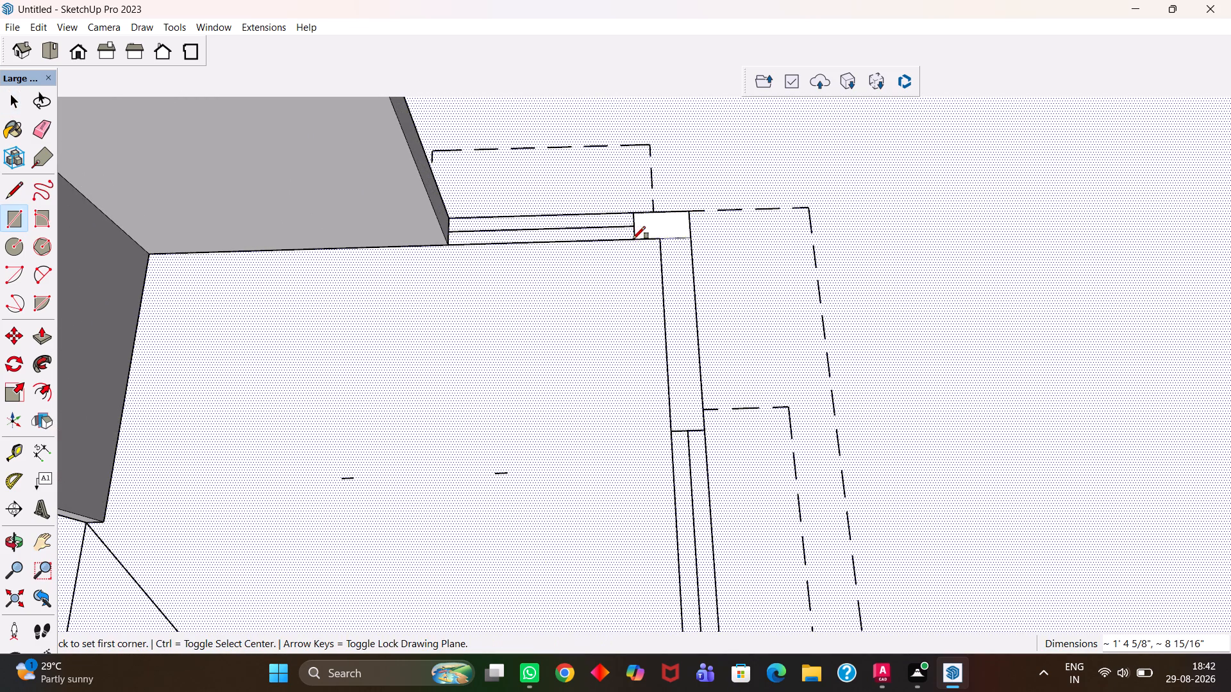
left_click(661, 237)
left_click(703, 434)
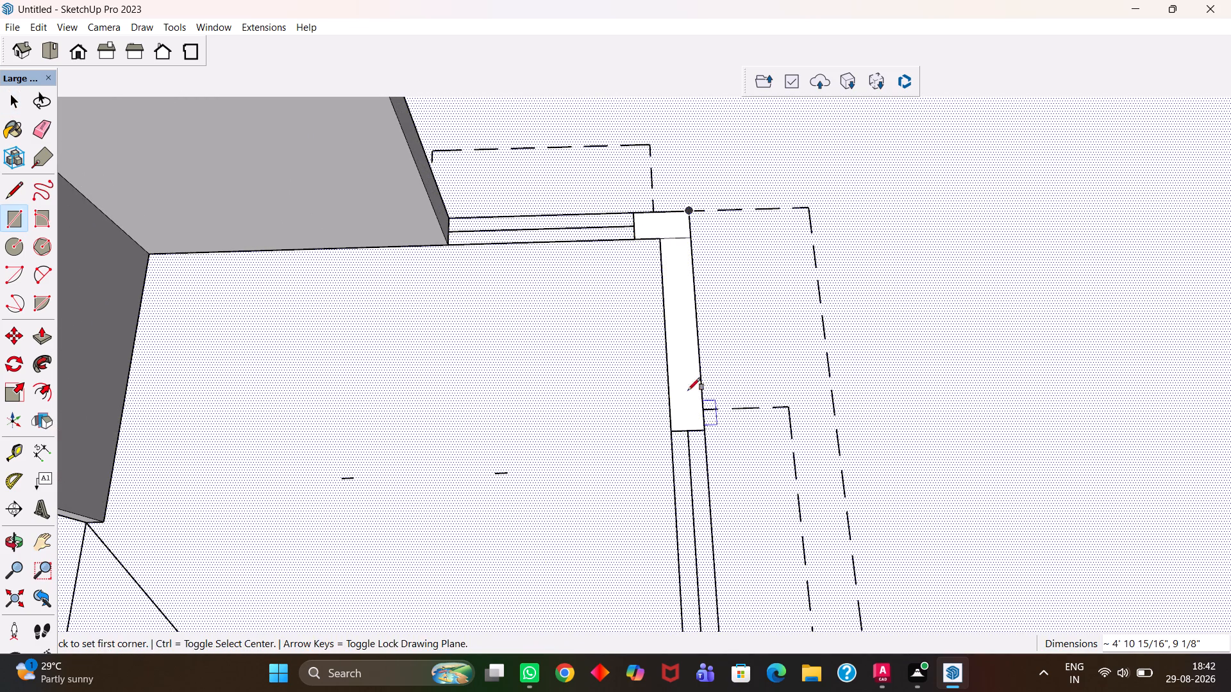
Erase the edges dividing the two corner rectangles to merge them into one L-shaped wall face.
scroll(670, 311, "up", 3)
key("e")
left_click_drag(679, 201, 681, 244)
scroll(681, 244, "down", 4)
Push/Pull the L-shaped corner wall face up to the height of the existing walls.
key("space")
left_click(680, 233)
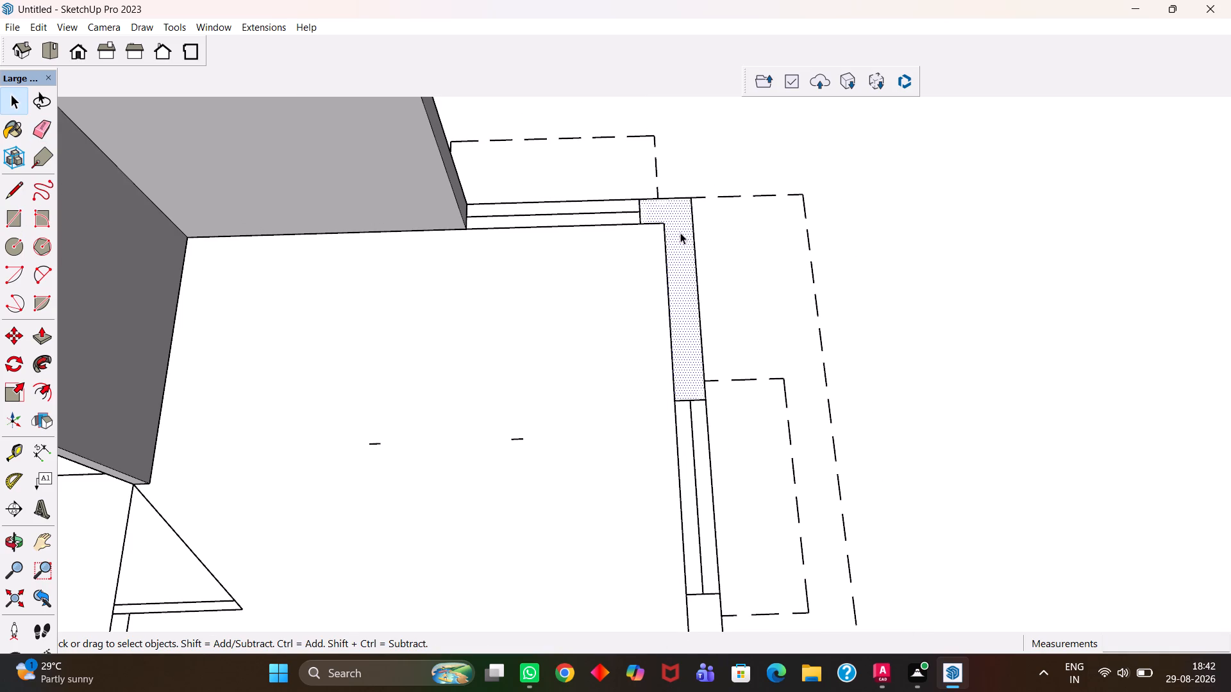
scroll(680, 233, "down", 6)
key("p")
left_click(680, 233)
scroll(542, 186, "down", 5)
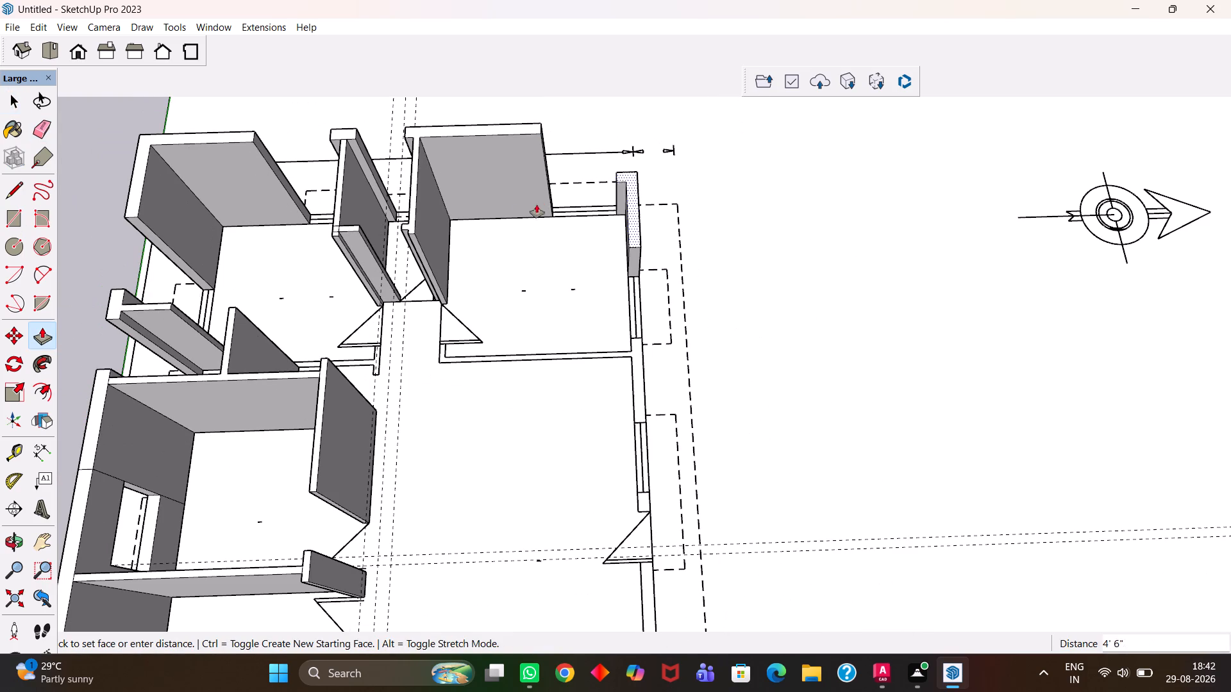
left_click(415, 213)
Draw a rectangle about 5'11" by 9" over the side outer wall between its two windows, where the partition meets it.
key("h")
scroll(645, 452, "up", 3)
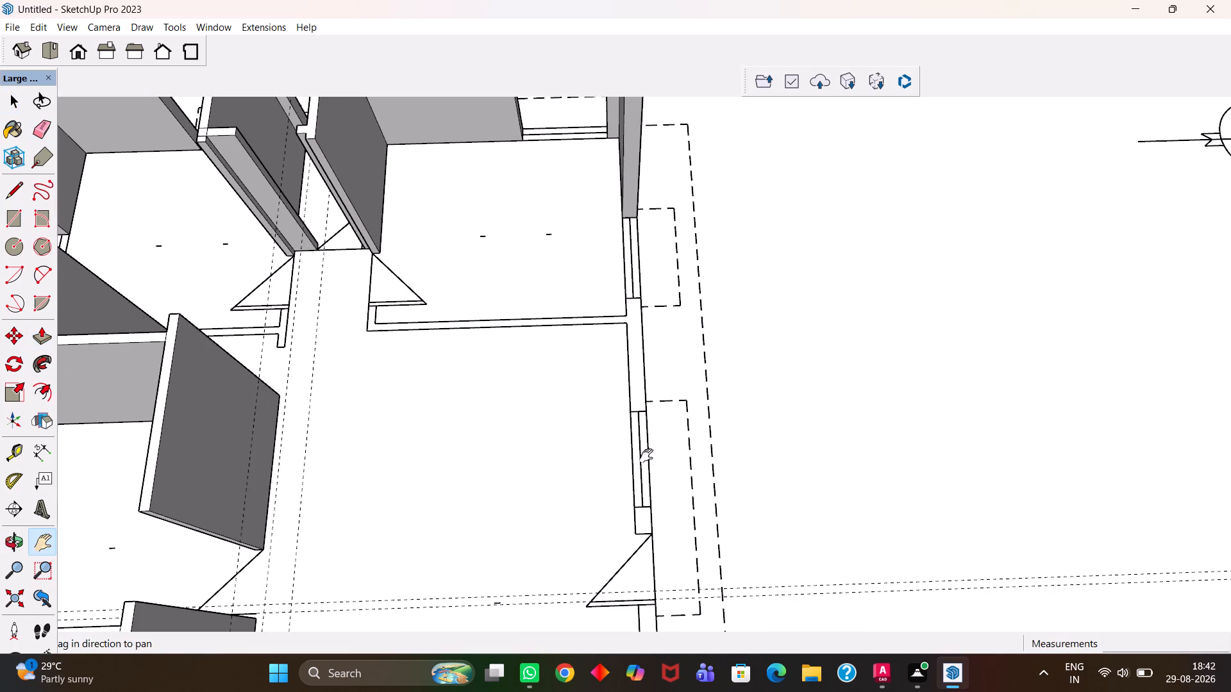
scroll(636, 345, "up", 7)
key("space")
left_click(633, 319)
scroll(633, 319, "up", 3)
key("r")
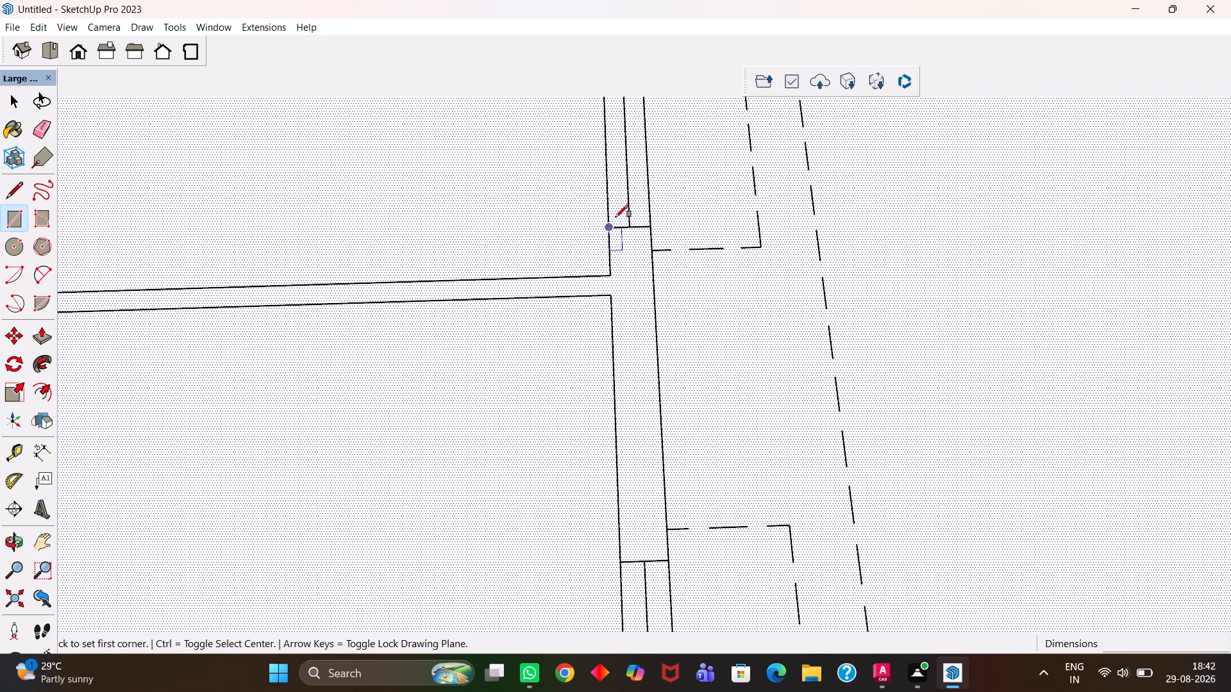
left_click(610, 228)
left_click(666, 562)
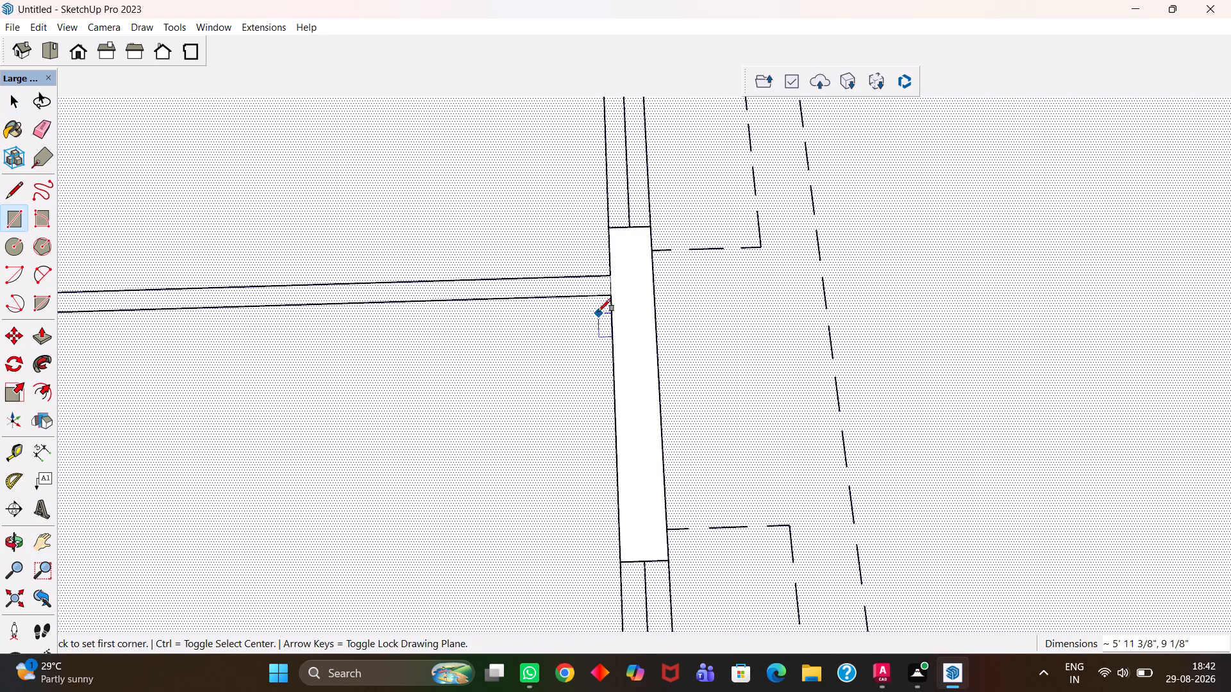
Draw a rectangle about 12'11" by 4 1/2" along the partition running from the outer wall to the passage doorway.
left_click(607, 274)
key("h")
scroll(540, 306, "down", 5)
left_click_drag(360, 308, 590, 337)
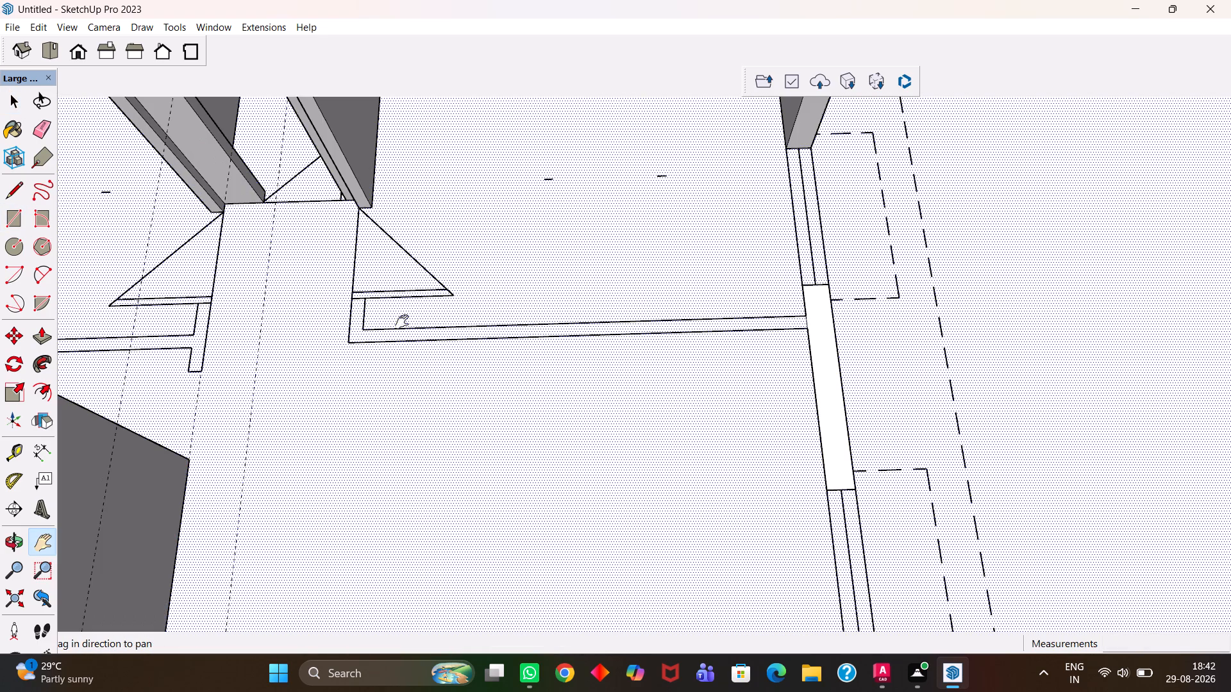
scroll(345, 349, "up", 8)
key("Escape")
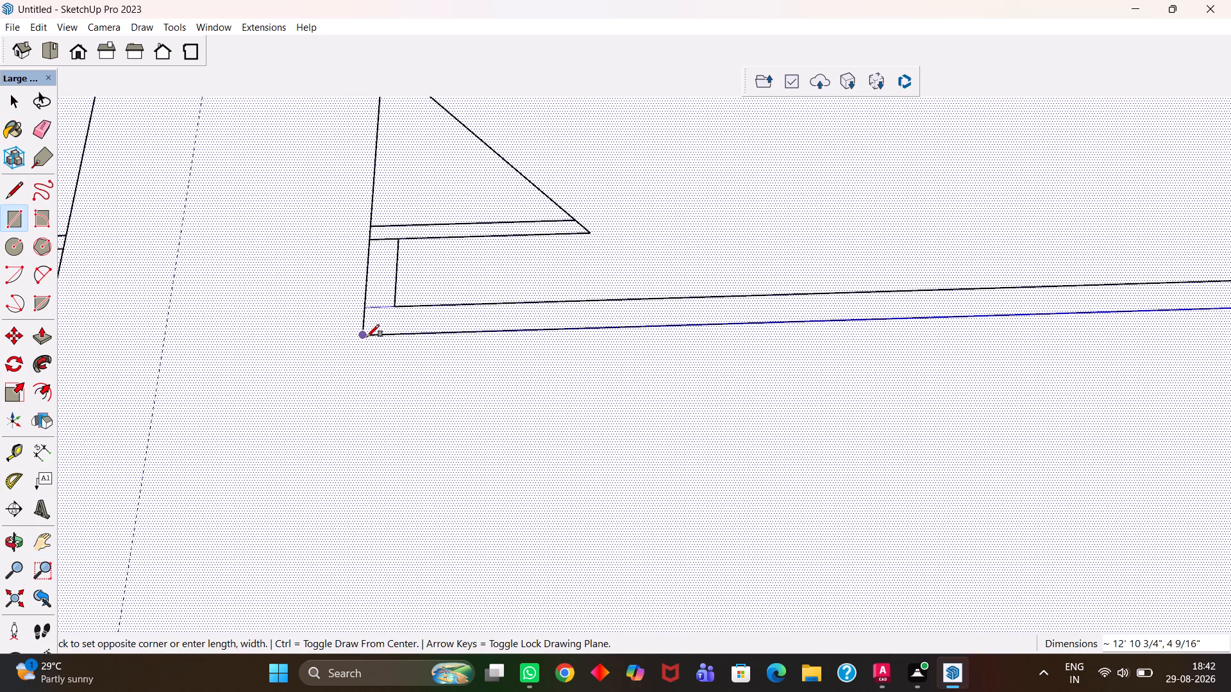
left_click(367, 337)
Erase the shared edge between the partition and the outer wall segment to merge their faces.
scroll(367, 337, "down", 7)
key("h")
left_click_drag(821, 304, 758, 330)
scroll(823, 327, "up", 5)
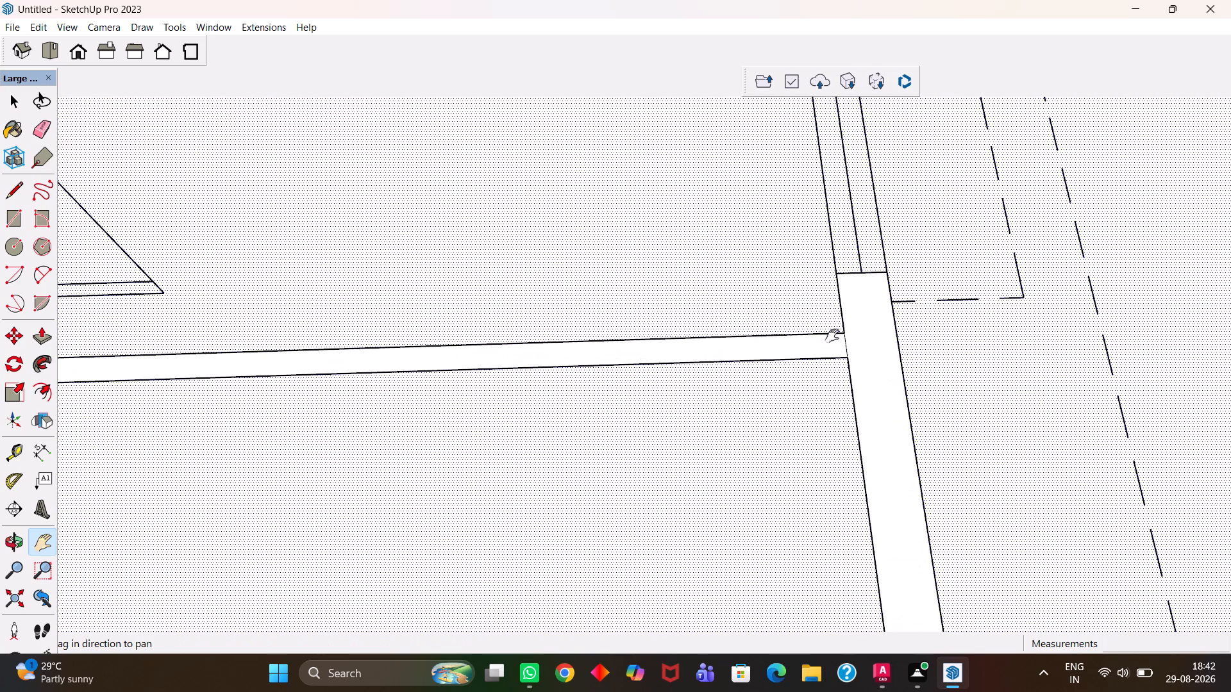
scroll(850, 342, "up", 4)
key("e")
left_click_drag(851, 340, 838, 348)
Push/Pull the merged partition and outer wall face up 10', matching the existing walls.
scroll(837, 348, "down", 5)
key("space")
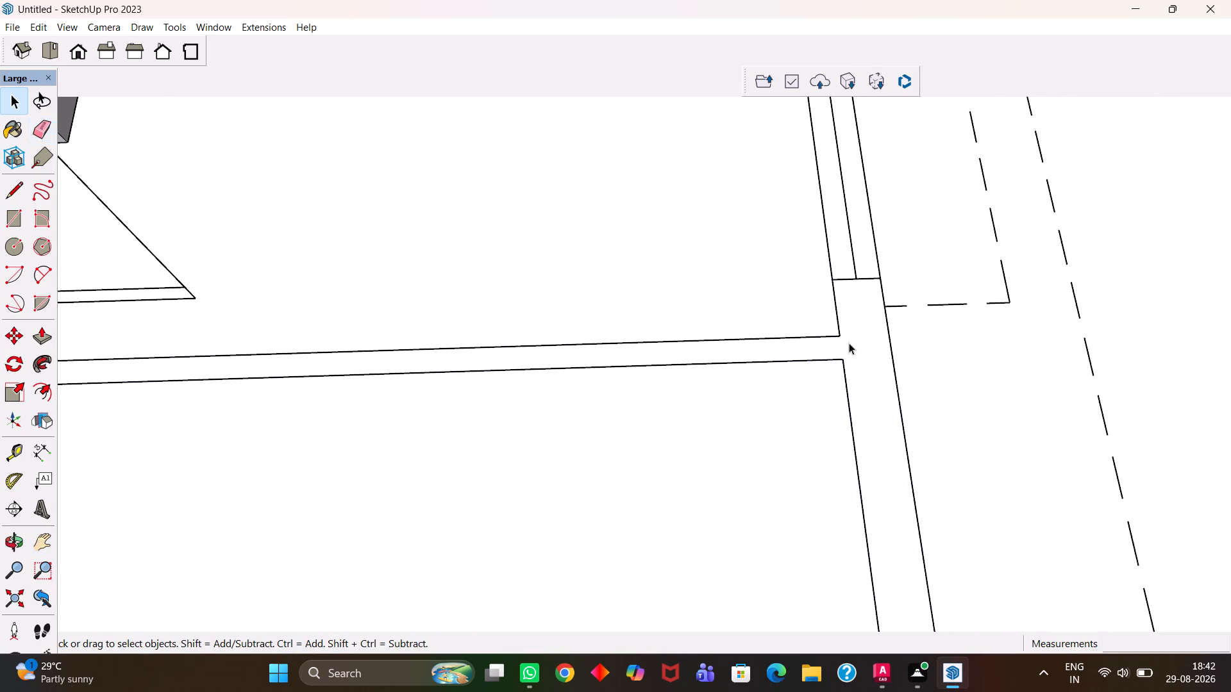
left_click(849, 343)
scroll(850, 343, "down", 8)
key("p")
left_click(852, 345)
scroll(736, 316, "down", 12)
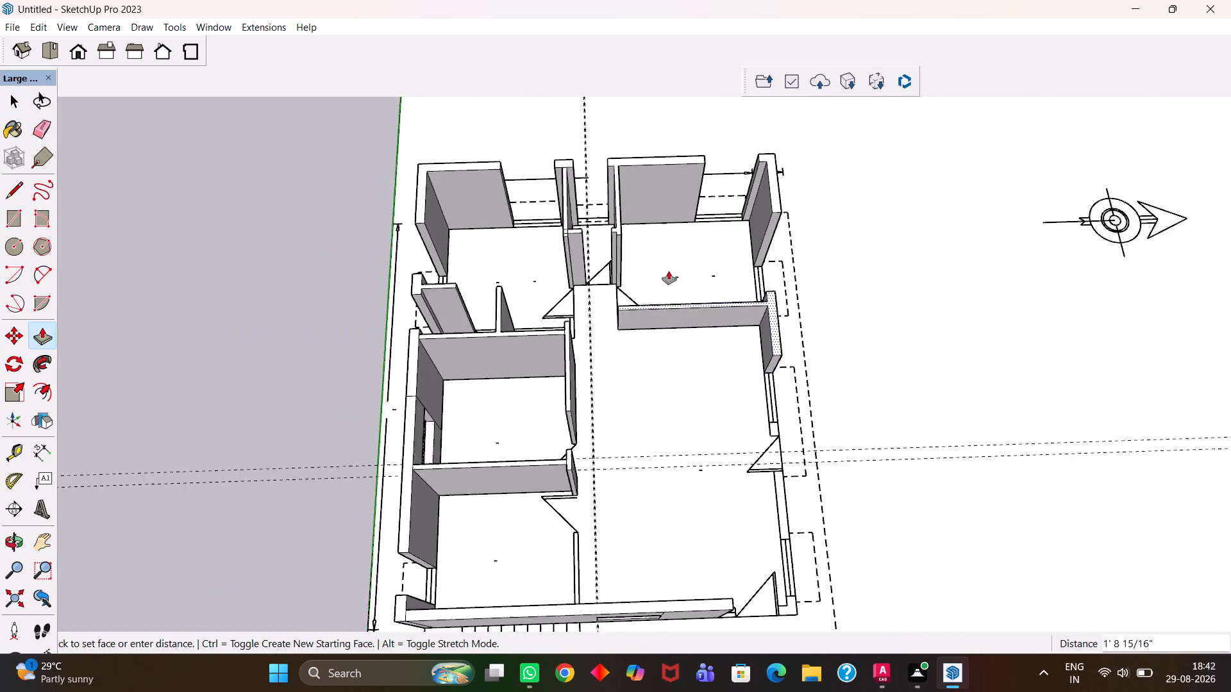
left_click(623, 227)
Draw a rectangle over the short outer wall piece between the window and the side door.
scroll(746, 358, "up", 5)
scroll(764, 410, "up", 4)
key("h")
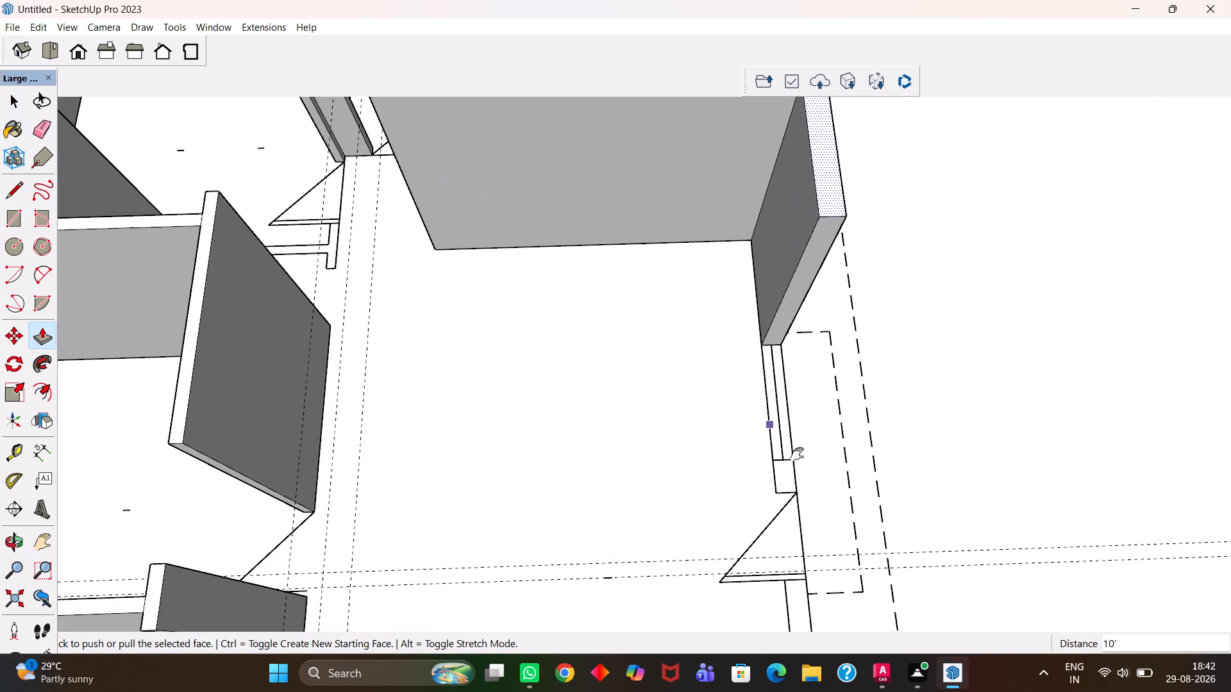
left_click_drag(817, 472, 766, 359)
scroll(753, 373, "up", 4)
key("space")
left_click(721, 358)
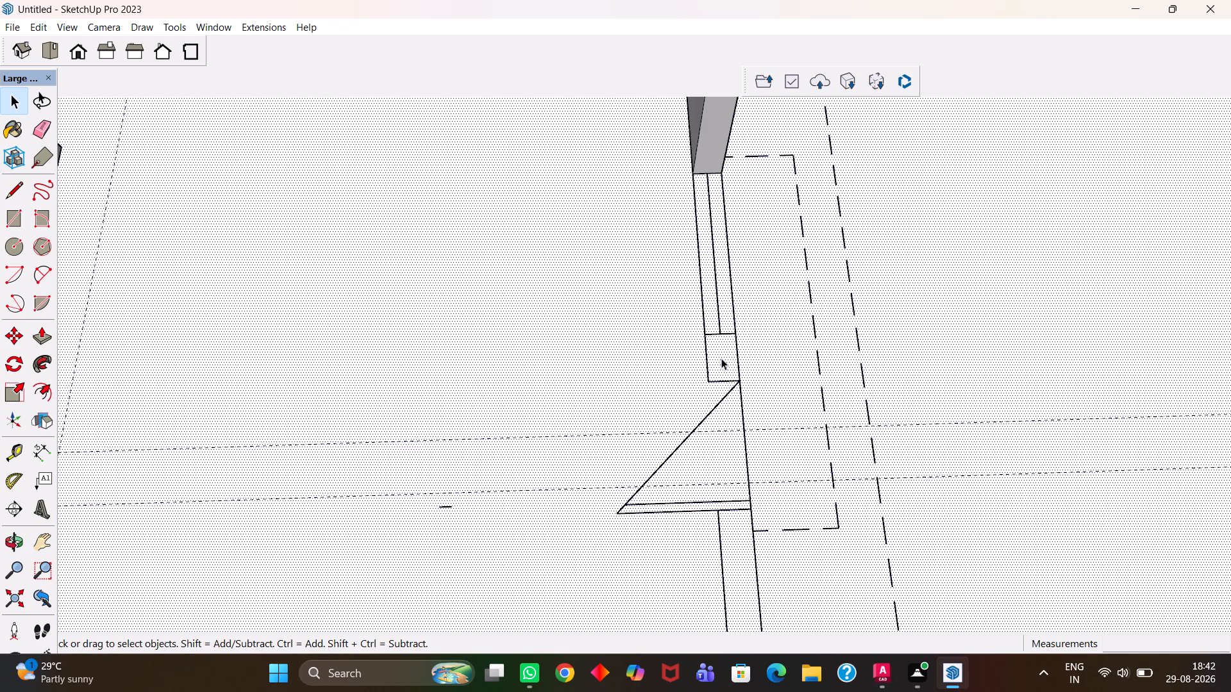
scroll(721, 358, "up", 4)
key("r")
left_click(699, 323)
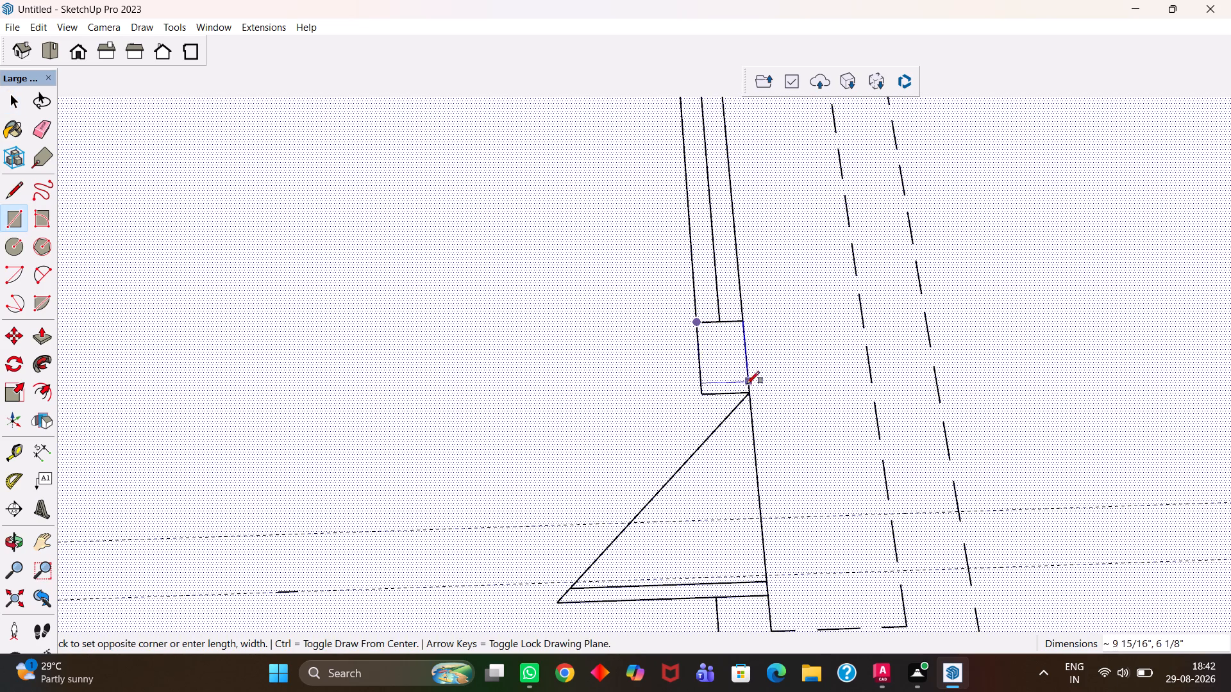
left_click(748, 389)
Push/Pull the short wall piece beside the side door up to the height of the existing walls.
key("space")
left_click(717, 359)
key("p")
scroll(717, 359, "down", 6)
left_click(717, 359)
scroll(664, 313, "down", 2)
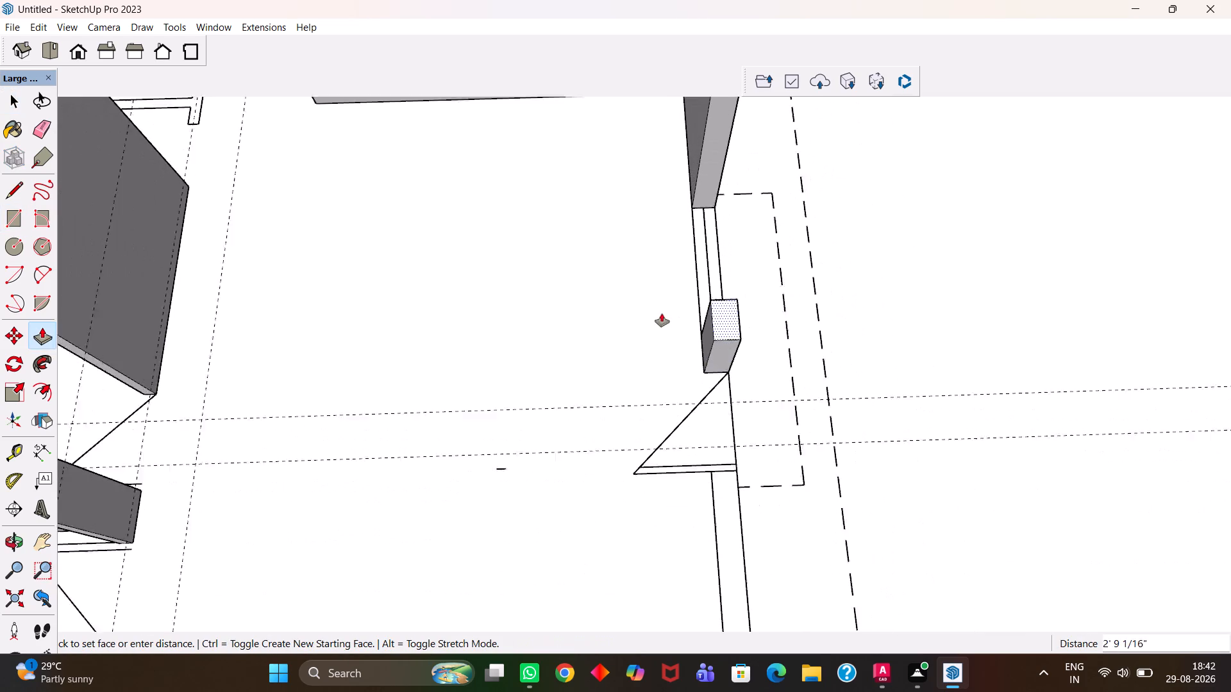
scroll(662, 313, "down", 9)
left_click(423, 293)
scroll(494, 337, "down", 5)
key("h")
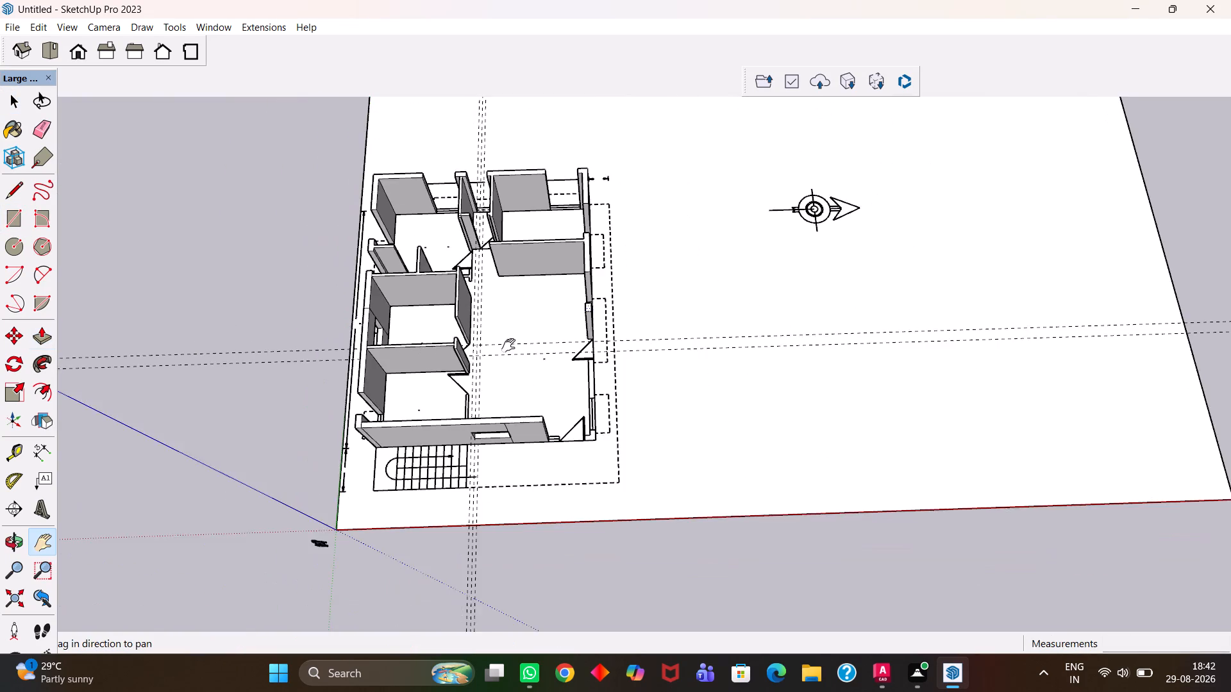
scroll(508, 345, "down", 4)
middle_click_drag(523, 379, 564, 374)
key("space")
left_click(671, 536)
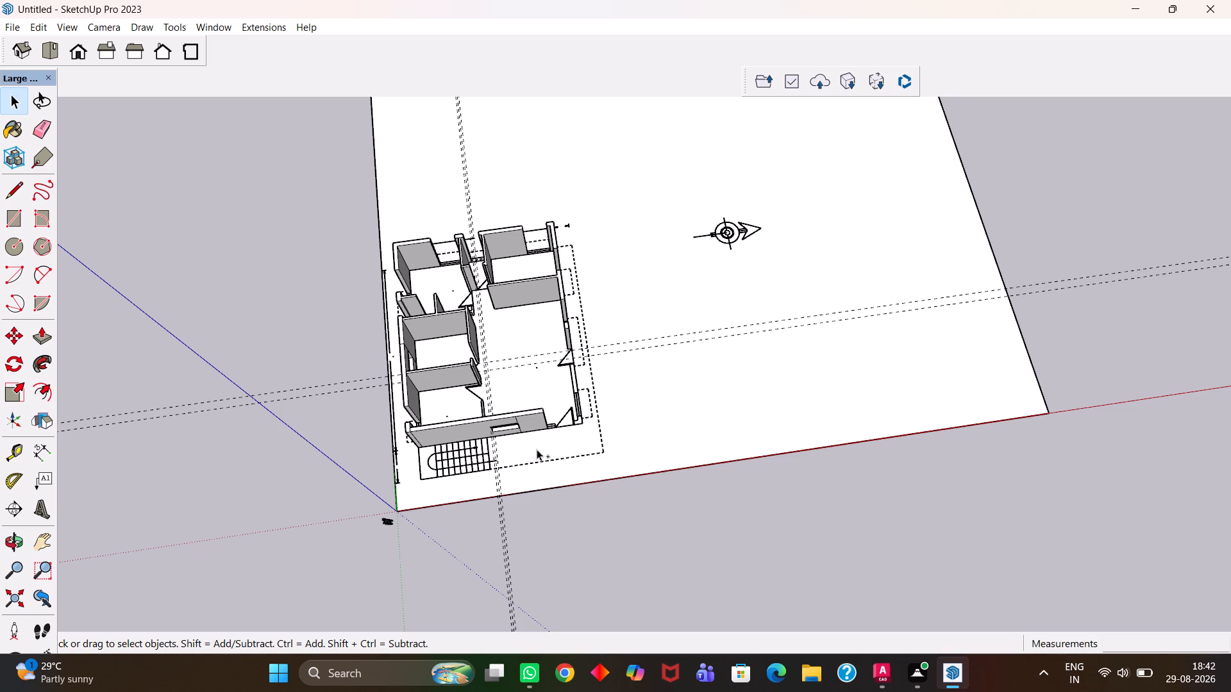
Start saving the model and go to the ruki folder inside New Folder.
key("ctrl+s")
scroll(530, 372, "up", 8)
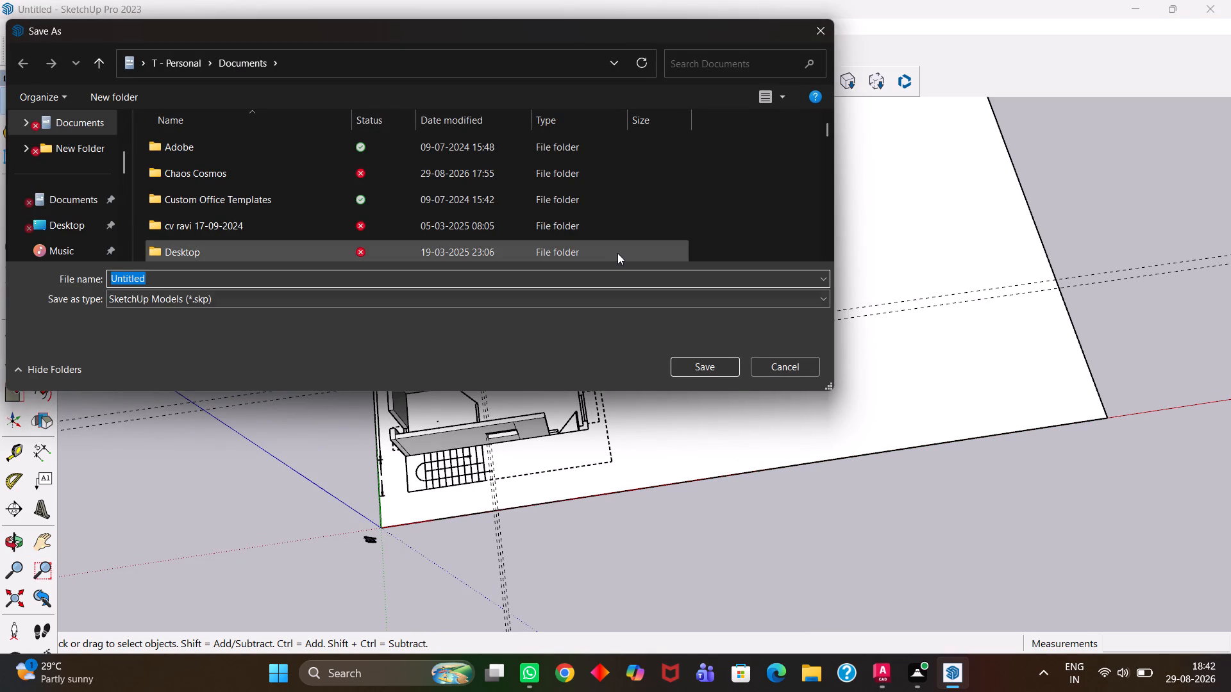
left_click(80, 143)
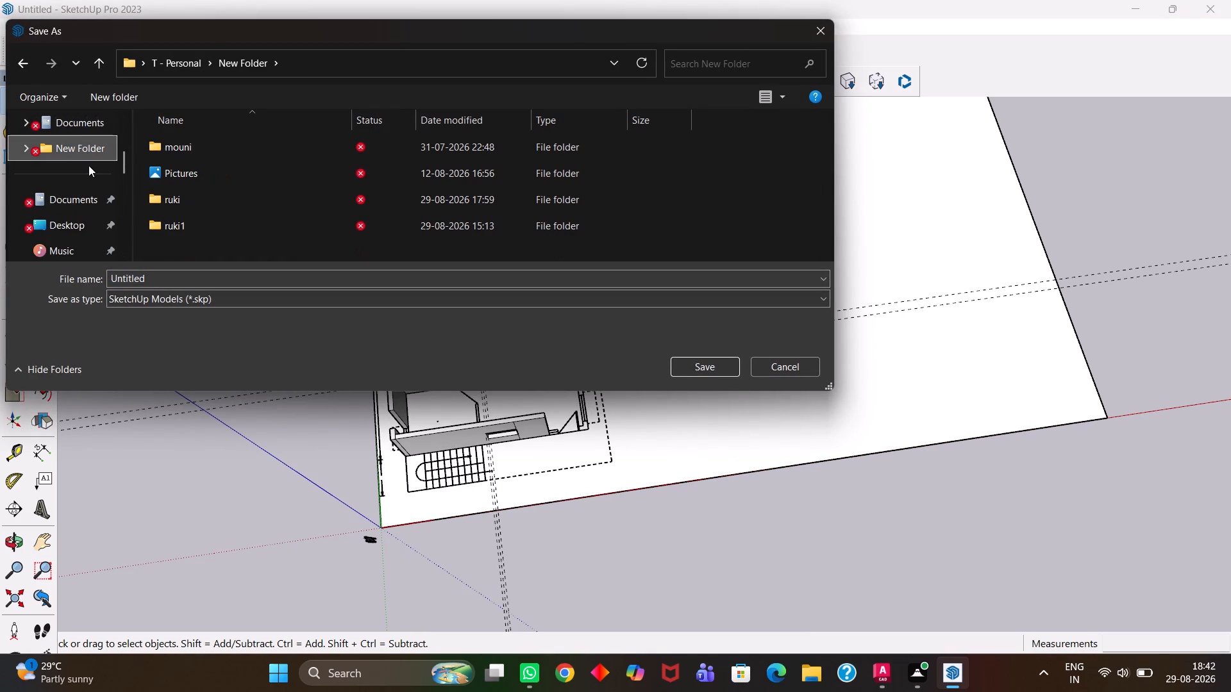
double_click(189, 196)
scroll(212, 181, "down", 3)
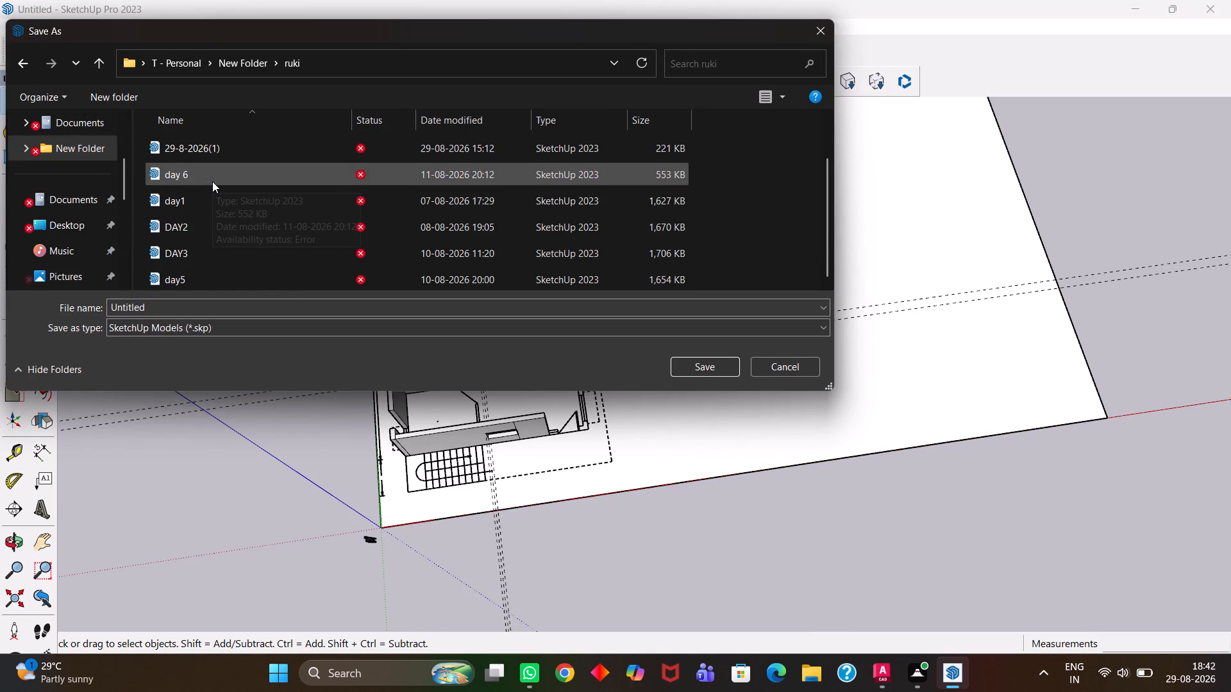
scroll(212, 181, "down", 3)
scroll(215, 191, "up", 3)
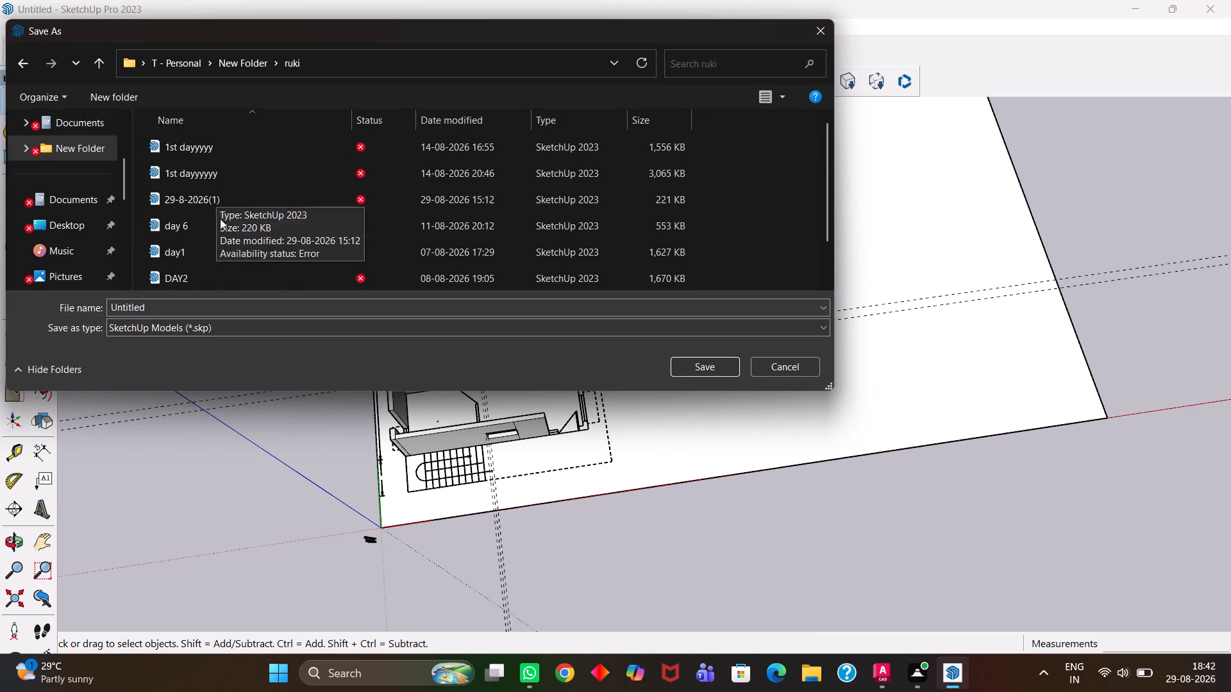
Set the model's file name to 29-8-2026(2).
left_click(185, 306)
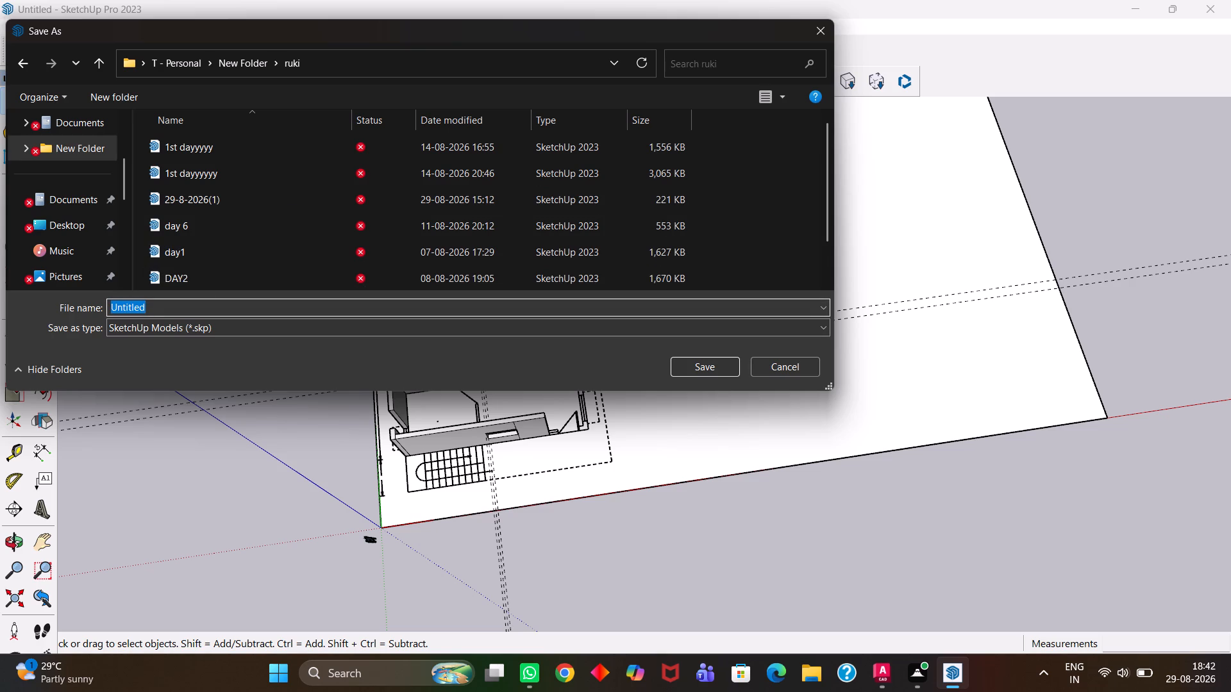
type("29-8")
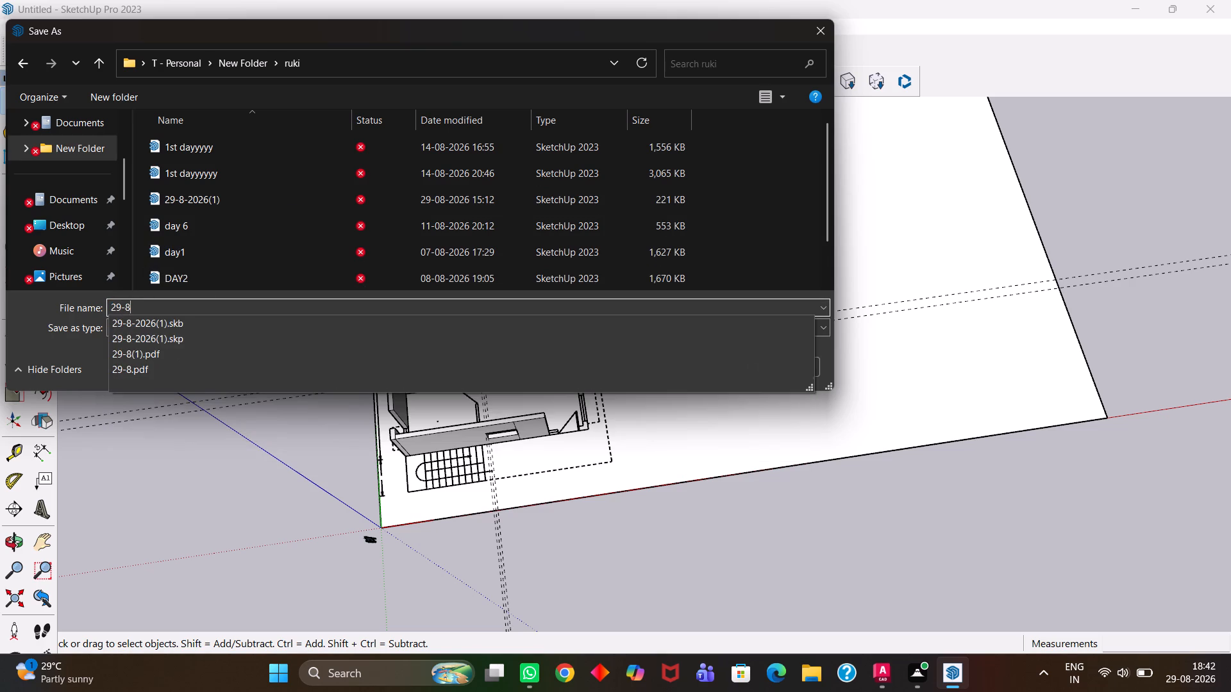
type("-202")
key("6")
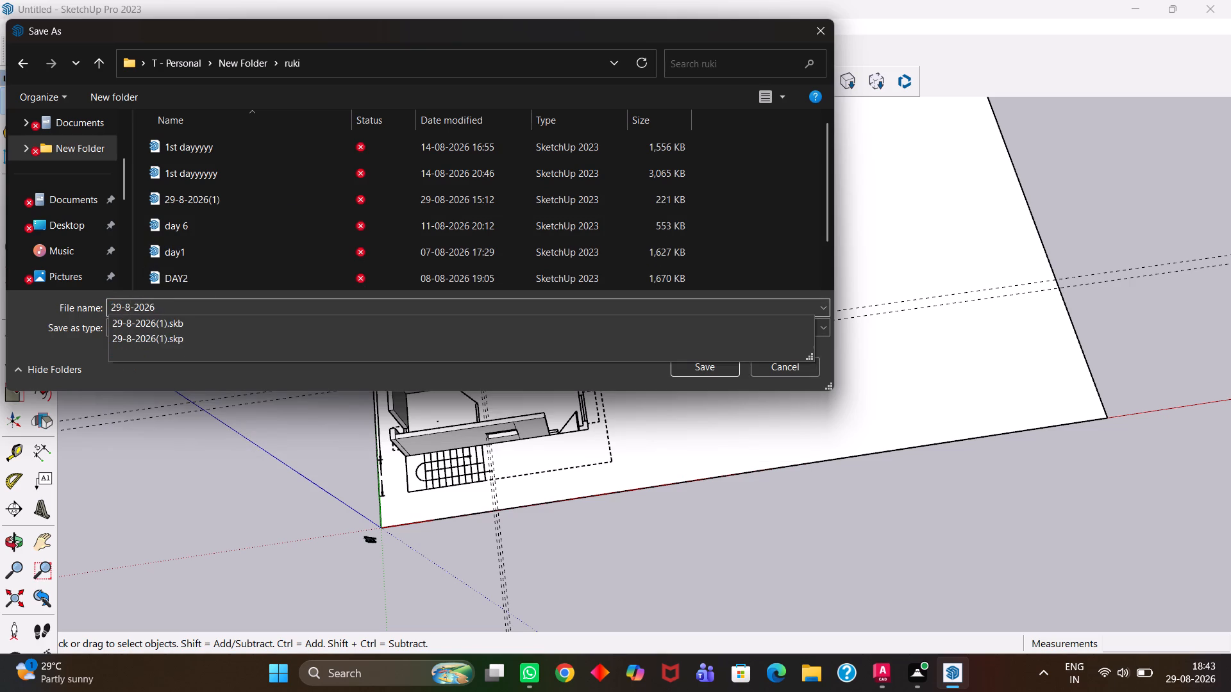
key("shift+parenleft")
key("Down")
key("BackSpace")
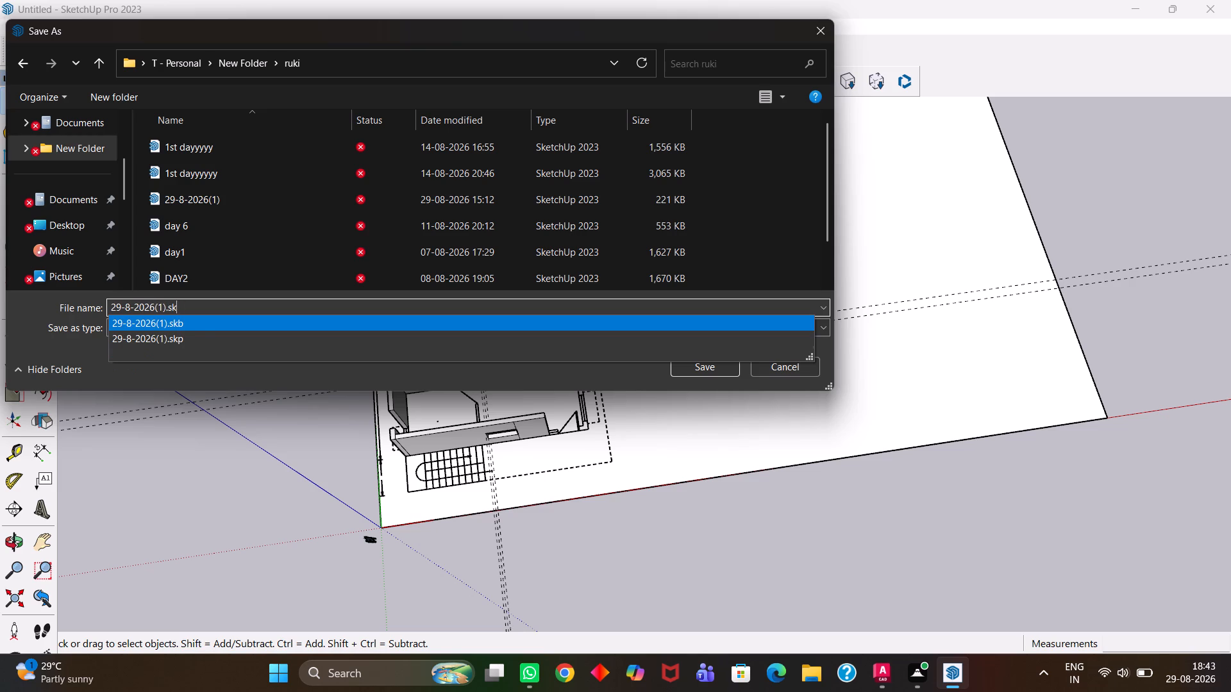
type("2)")
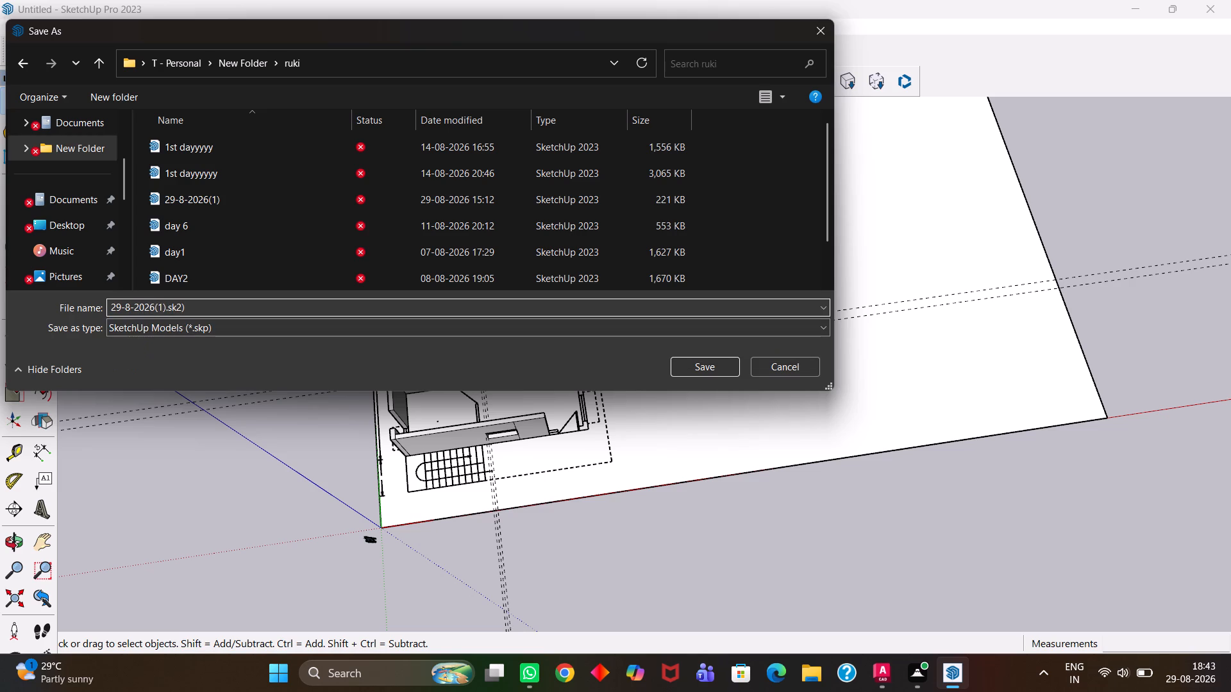
key("BackSpace")
key("BackSpace")
key("BackSpace")
key("BackSpace")
key("BackSpace")
key("BackSpace")
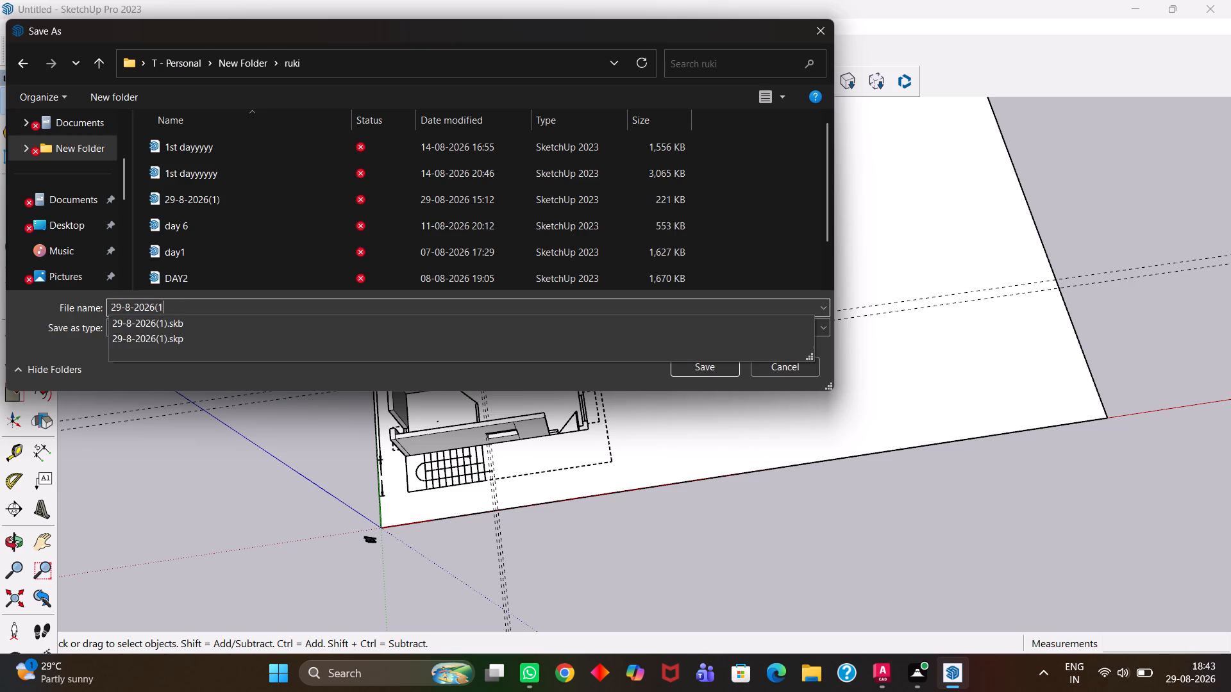
key("BackSpace")
key("2")
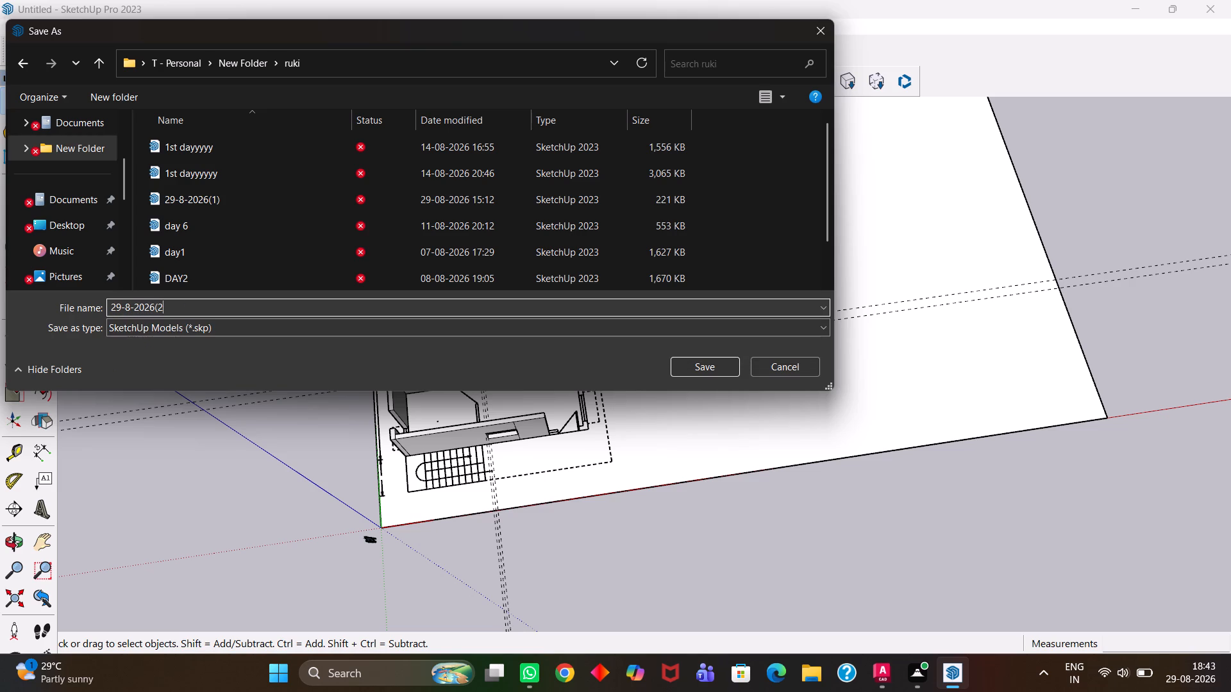
key("shift+parenright")
Save the model as 29-8-2026(2) in the ruki folder.
left_click(707, 367)
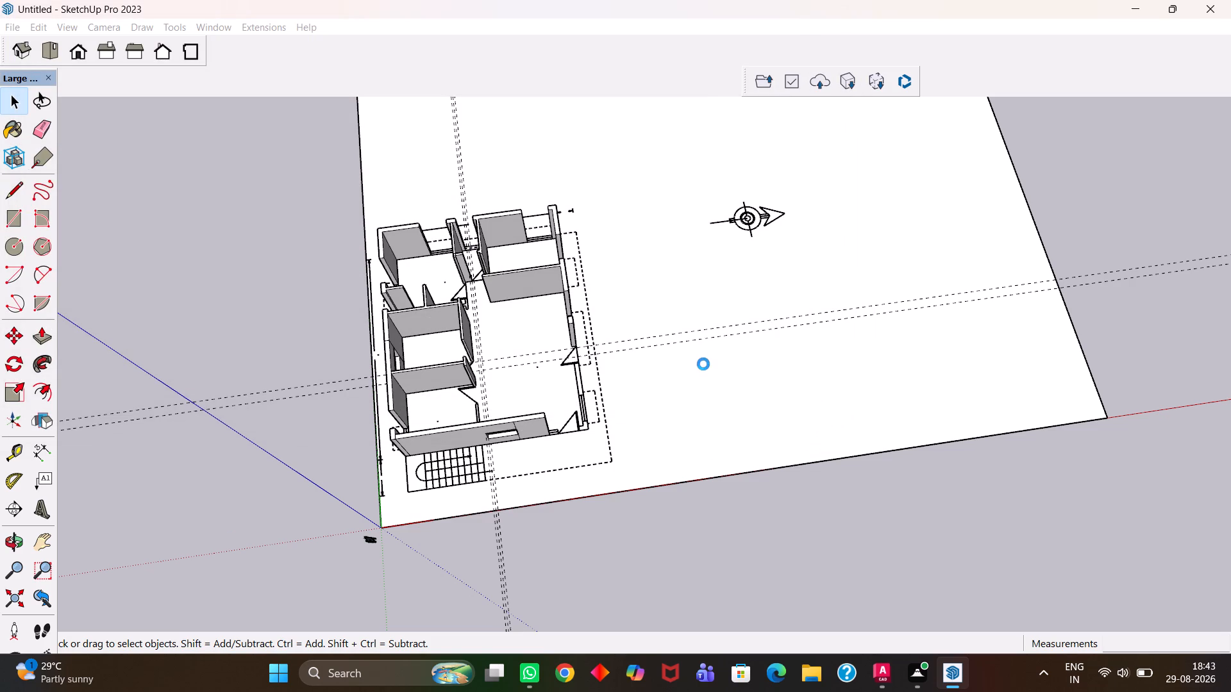
Inspect the raised walls around the main hall and side door, and the overall floor plan.
scroll(597, 370, "up", 10)
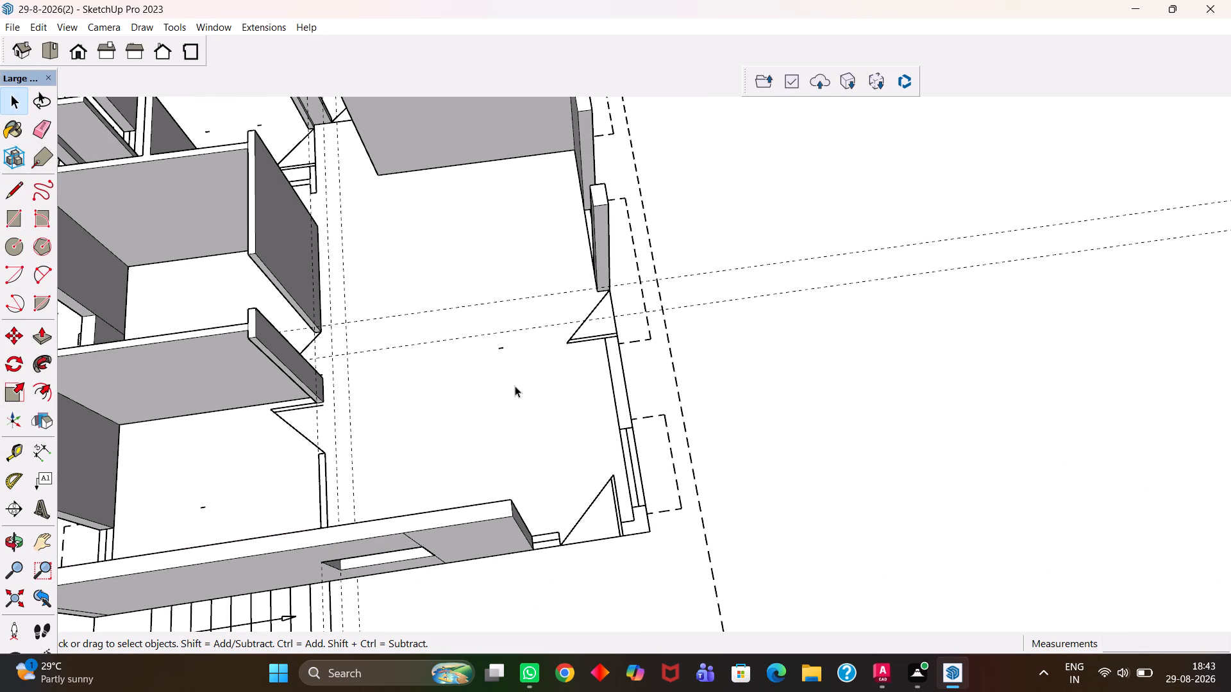
scroll(515, 386, "up", 1)
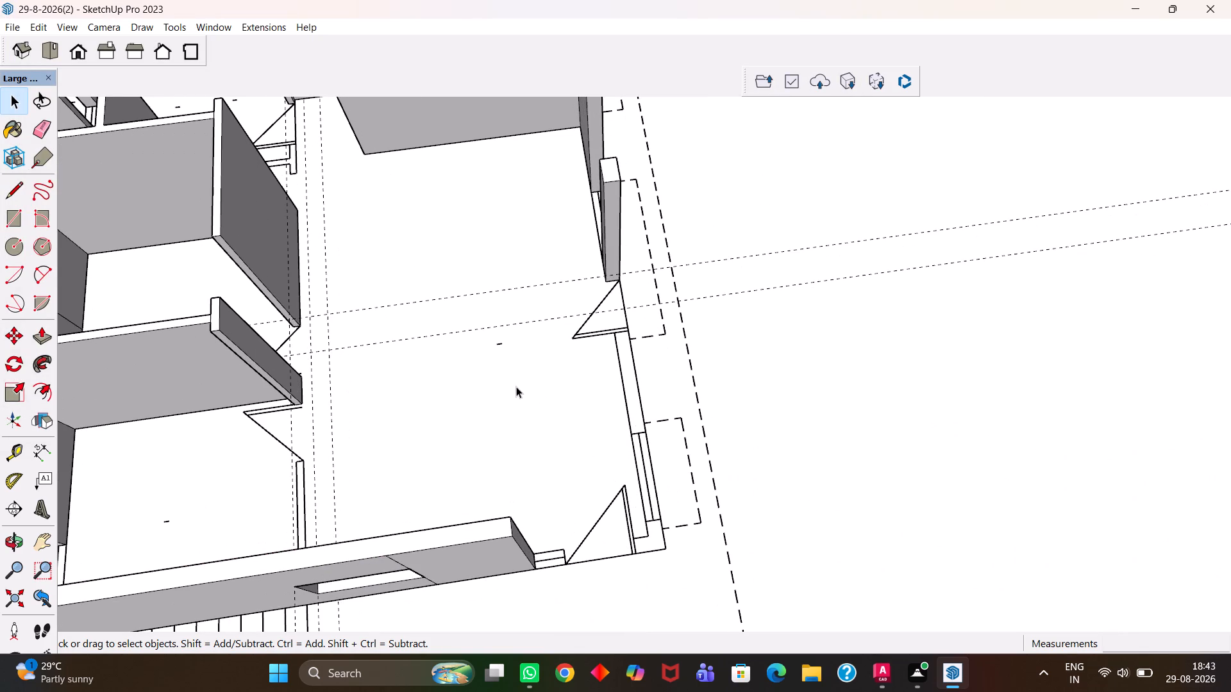
scroll(516, 386, "up", 4)
scroll(521, 390, "down", 20)
scroll(521, 390, "down", 2)
key("h")
scroll(558, 380, "up", 1)
middle_click_drag(558, 380, 530, 391)
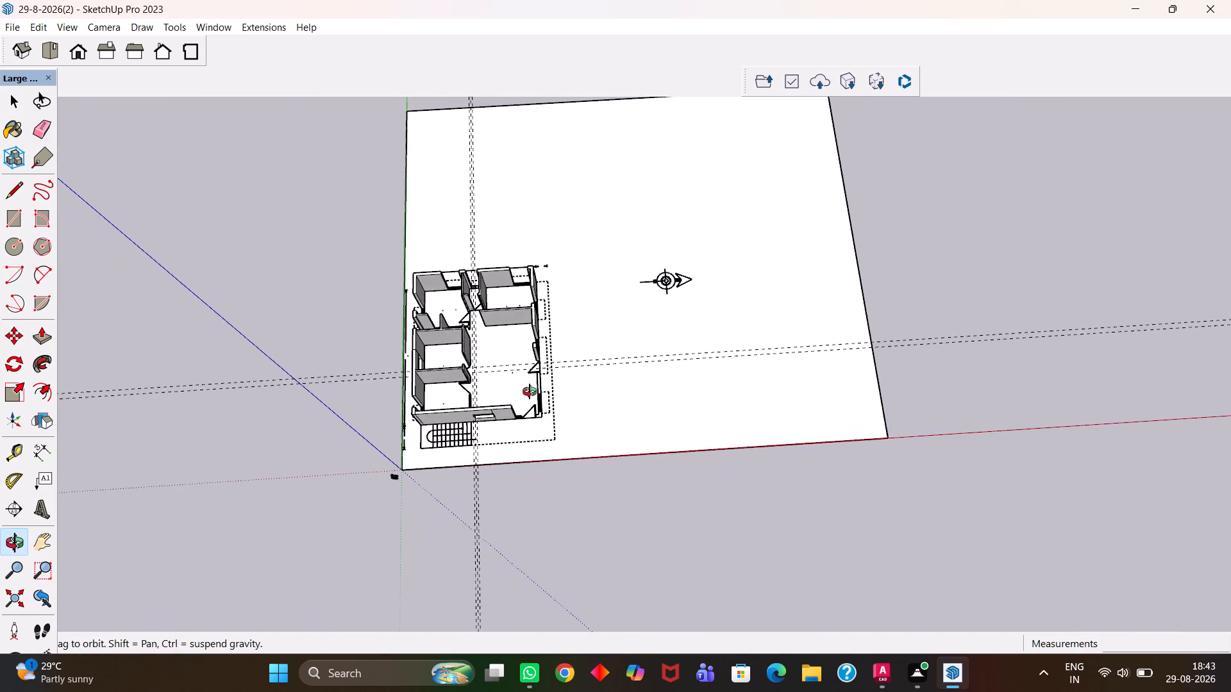
middle_click_drag(530, 391, 551, 388)
scroll(533, 391, "up", 3)
key("h")
scroll(549, 384, "down", 5)
left_click_drag(498, 334, 544, 377)
scroll(544, 383, "up", 3)
Save the current model again under its existing name.
key("ctrl+s")
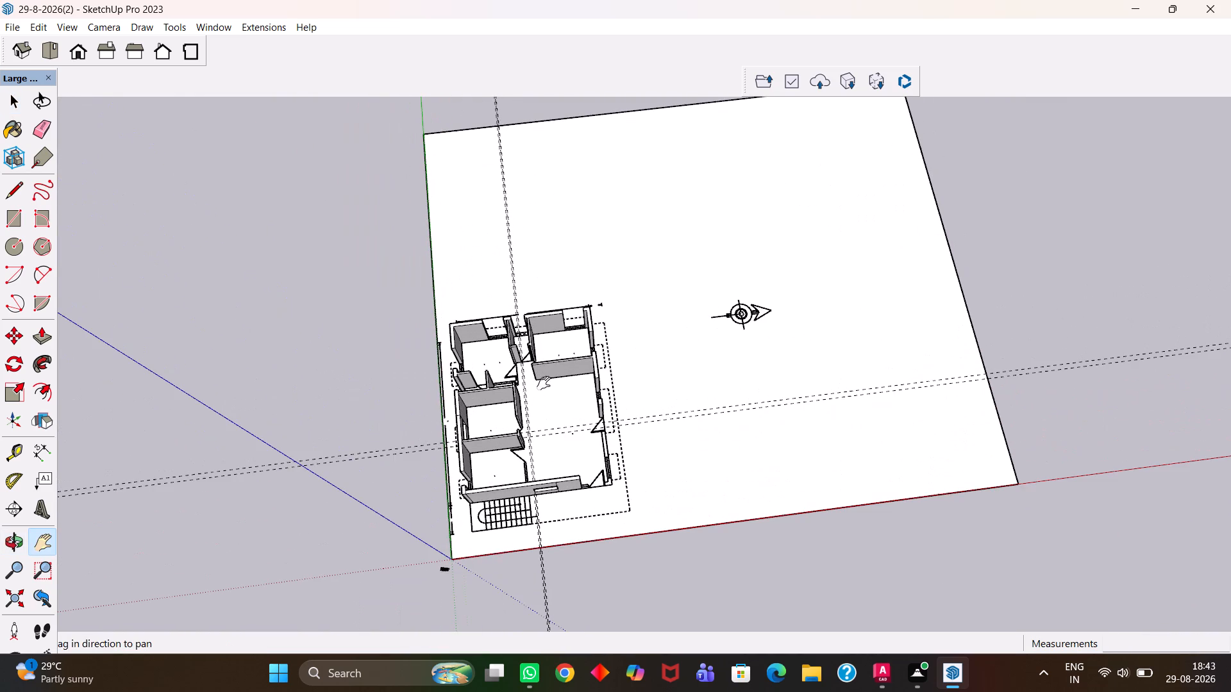
Examine the whole ground floor model from several angles, checking the raised walls, partitions and remaining flat wall outlines.
scroll(553, 414, "up", 6)
scroll(553, 416, "down", 5)
key("h")
left_click_drag(531, 426, 573, 383)
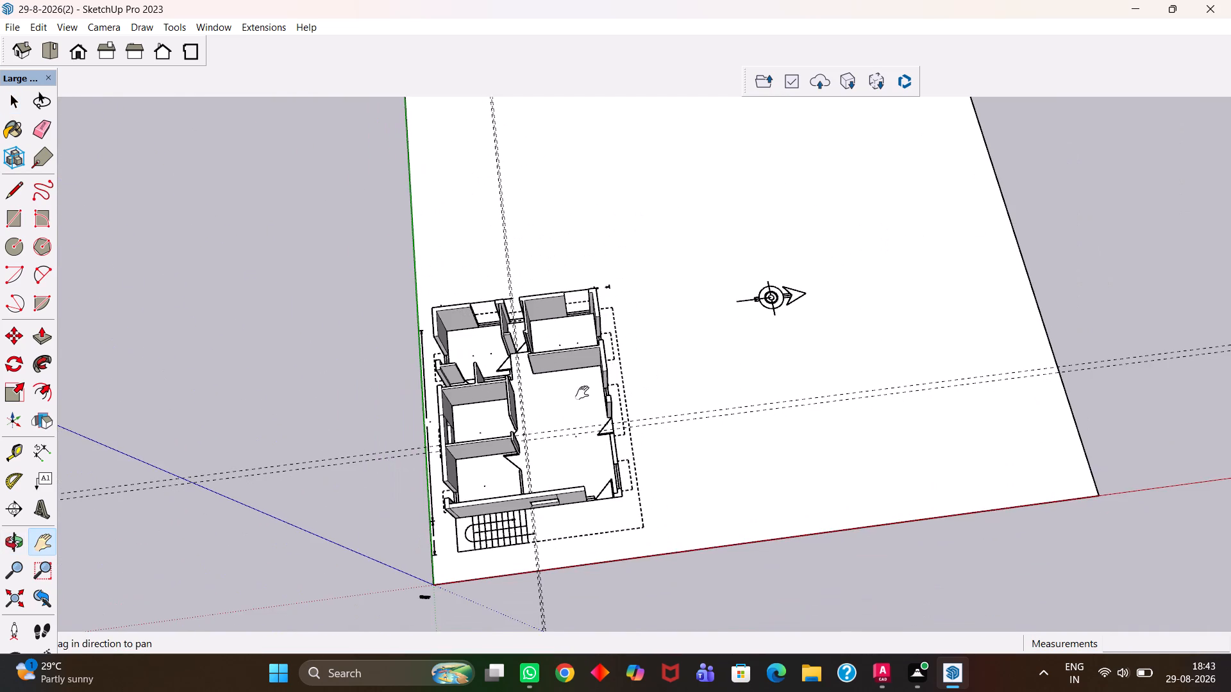
scroll(589, 413, "up", 4)
middle_click_drag(592, 429, 571, 429)
scroll(589, 431, "up", 3)
key("h")
left_click_drag(539, 427, 614, 402)
scroll(615, 401, "down", 4)
middle_click_drag(564, 407, 567, 411)
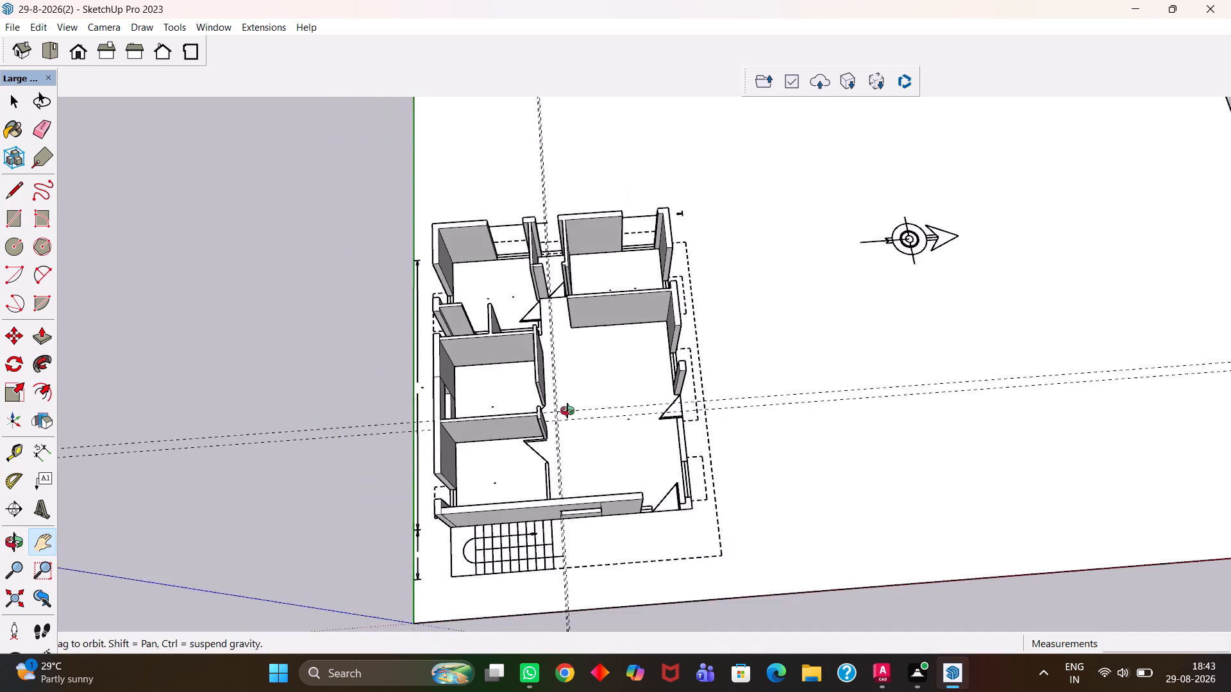
middle_click_drag(567, 411, 578, 418)
scroll(603, 376, "up", 1)
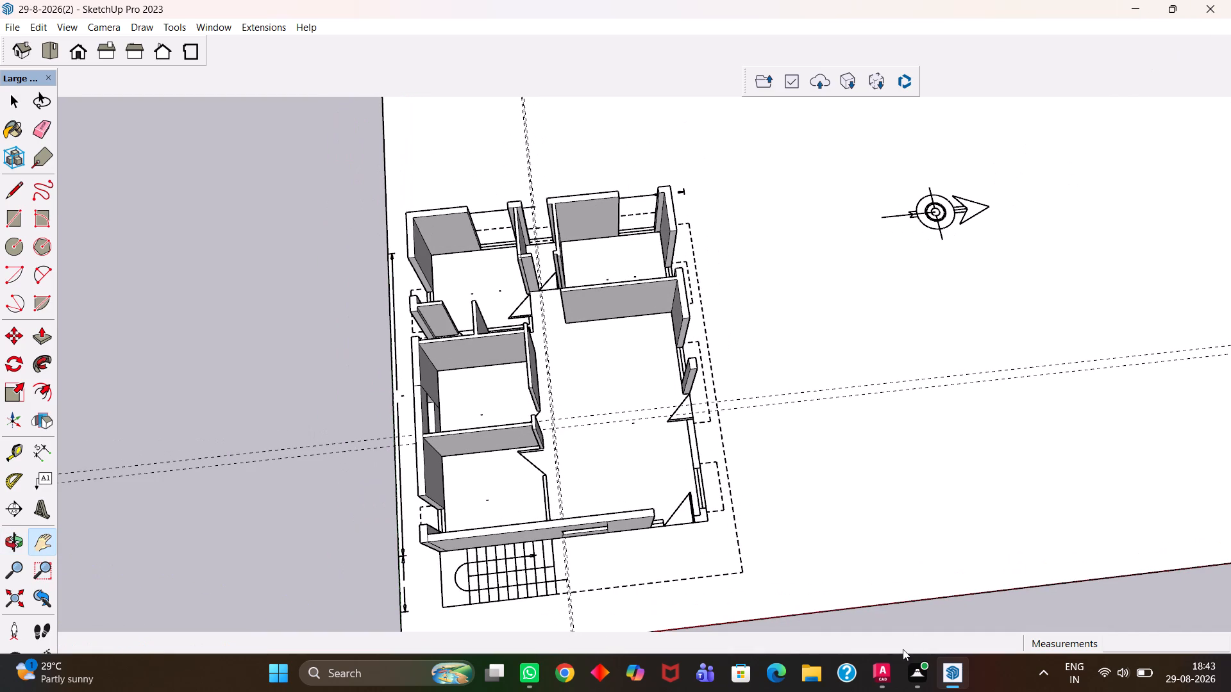
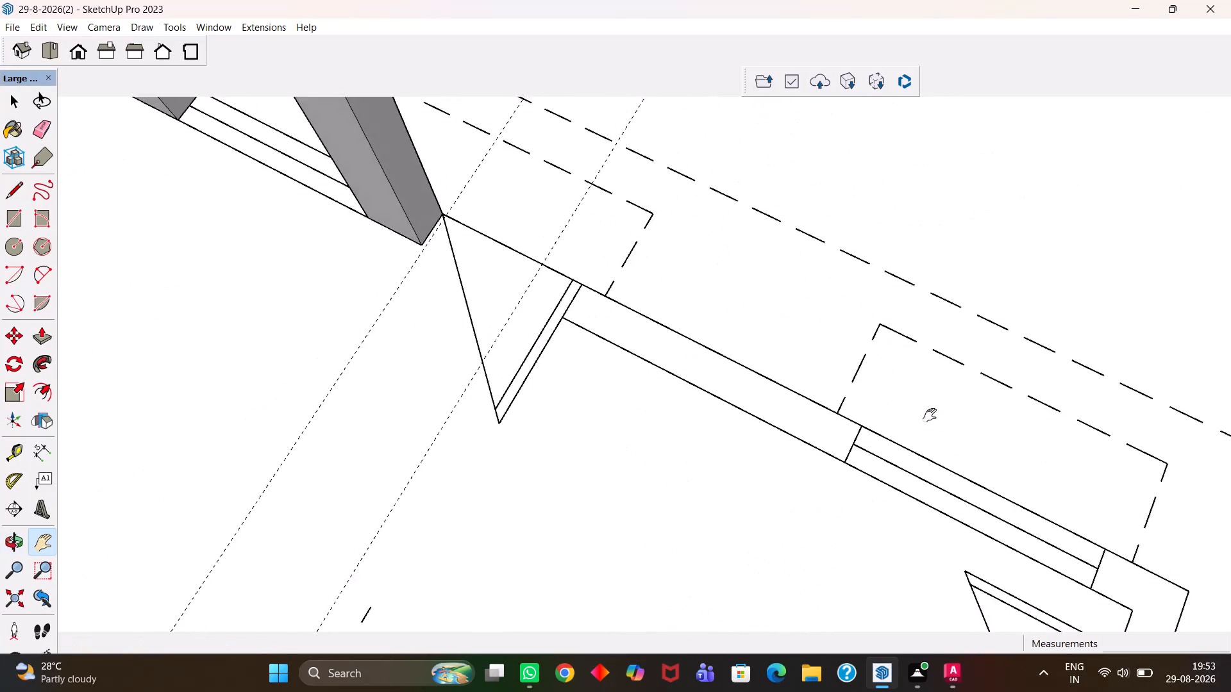
Draw a rectangle over the flat wall outline between the door and the adjacent window, next to the raised narrow pier.
scroll(923, 409, "up", 2)
middle_click_drag(678, 411, 783, 408)
scroll(785, 408, "up", 4)
left_click_drag(615, 349, 479, 434)
middle_click_drag(465, 428, 499, 447)
middle_click(533, 449)
middle_click(533, 449)
middle_click(533, 449)
scroll(533, 449, "up", 1)
scroll(306, 424, "down", 4)
middle_click_drag(400, 385, 424, 395)
scroll(415, 393, "up", 1)
key("r")
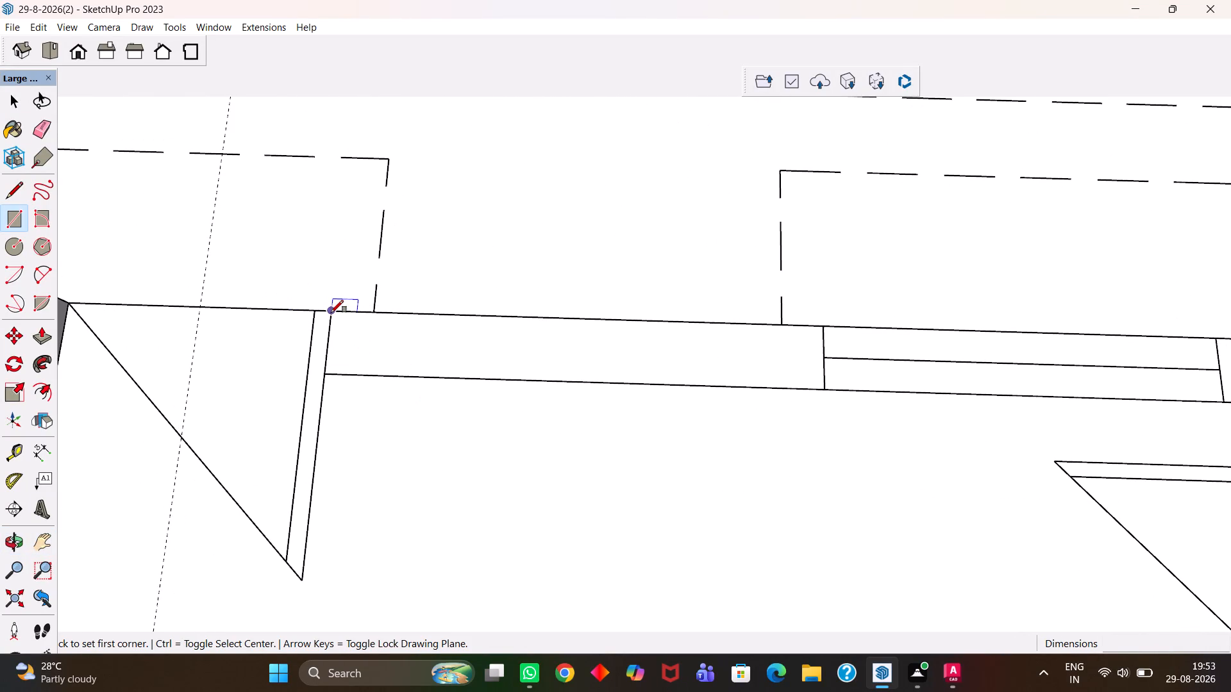
left_click(331, 313)
left_click(821, 387)
Push/Pull the new wall face up to the top height of the neighbouring raised pier.
scroll(816, 389, "down", 3)
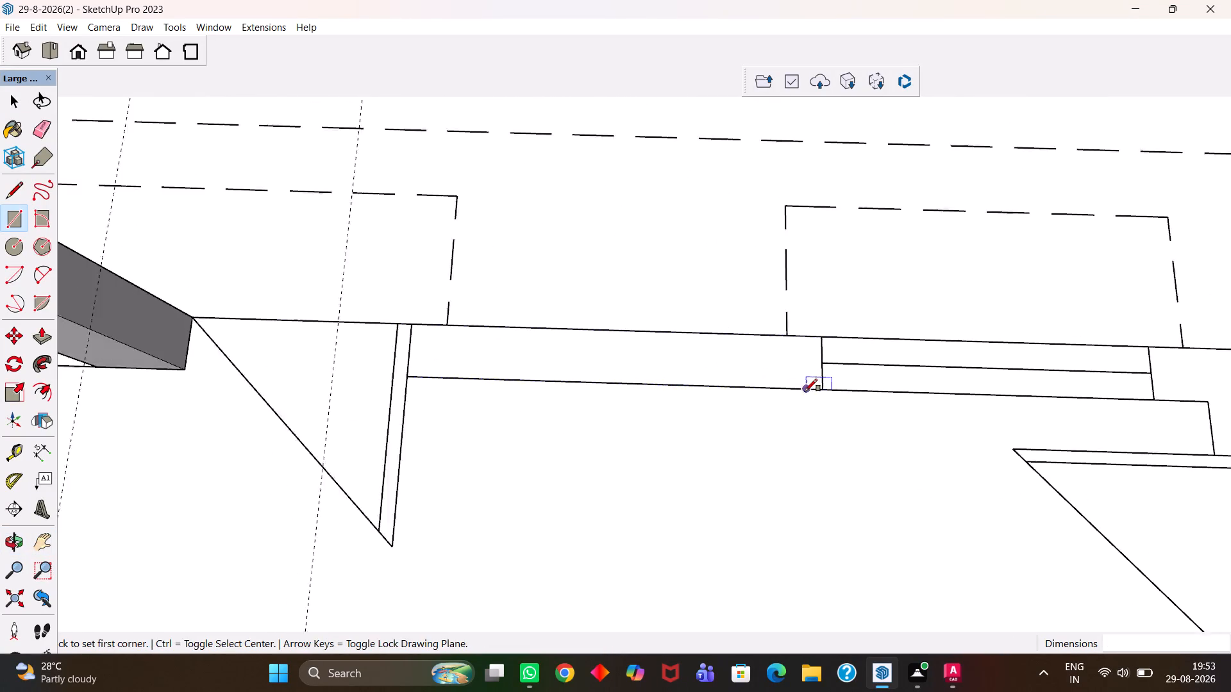
scroll(805, 391, "down", 2)
key("space")
left_click(646, 377)
scroll(646, 377, "down", 5)
key("p")
left_click(646, 377)
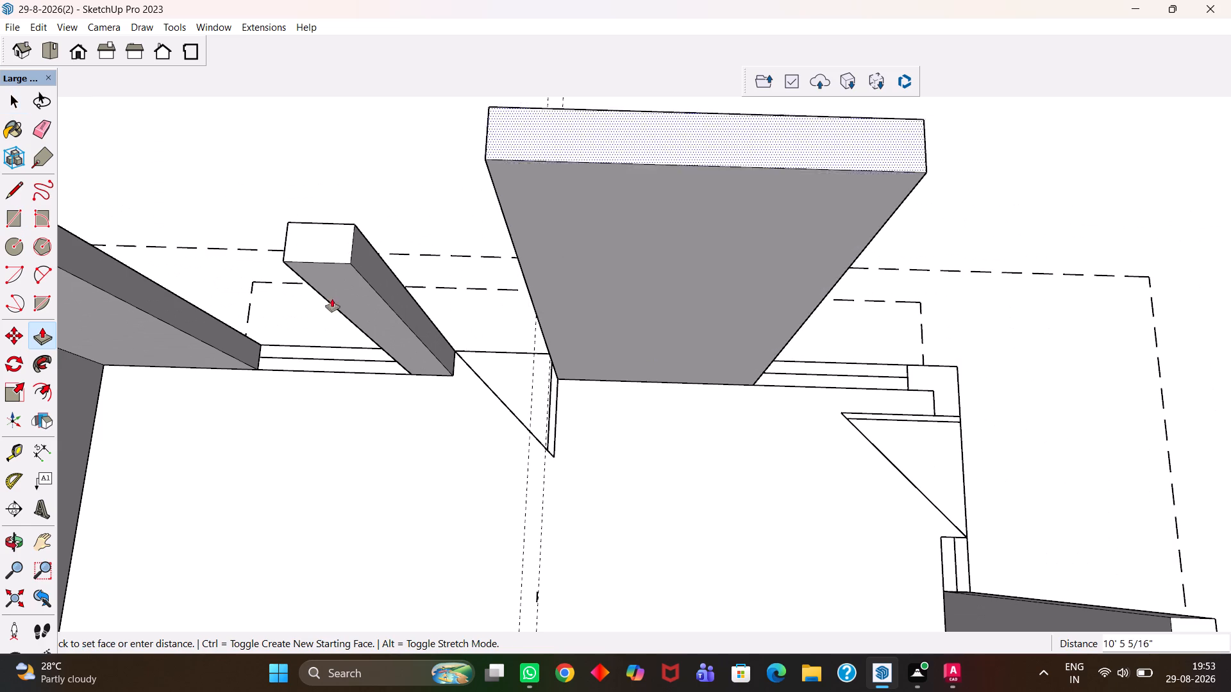
left_click(346, 265)
Fill the L-shaped corner wall outline with rectangles about 1' 5 7/8" by 9 1/8" and 9" square, and erase the line between them.
key("h")
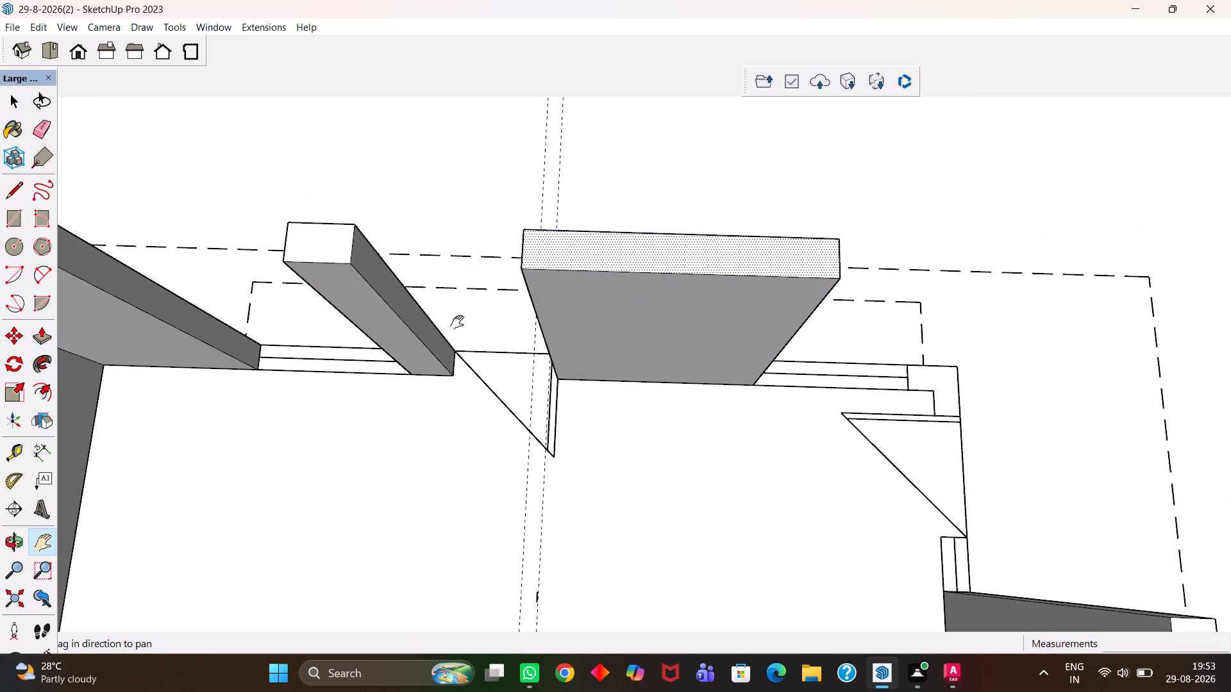
left_click_drag(812, 358, 505, 358)
scroll(601, 397, "up", 7)
key("space")
left_click(654, 375)
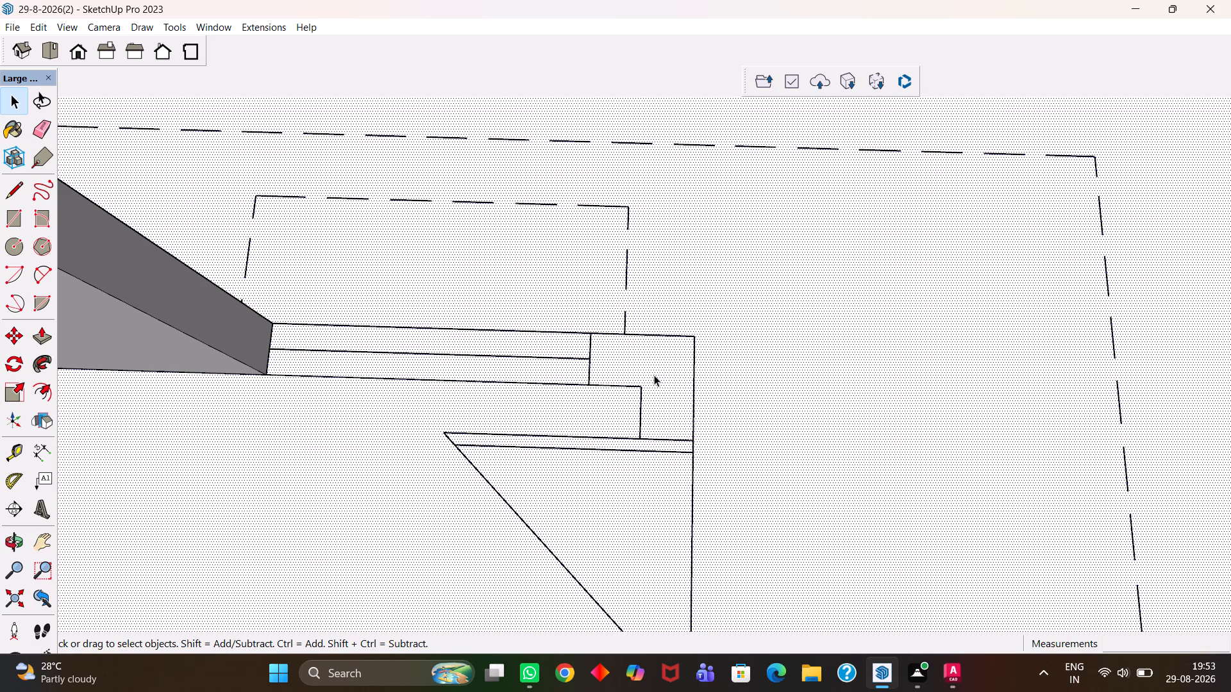
scroll(654, 375, "up", 3)
key("r")
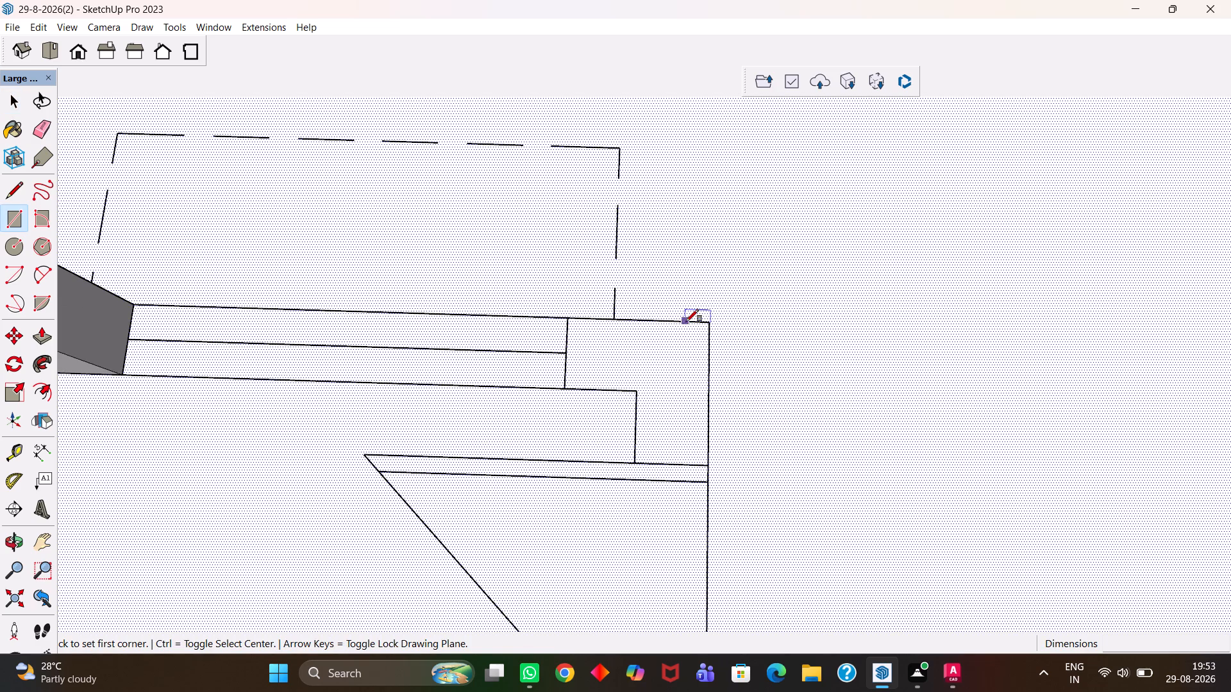
left_click(702, 322)
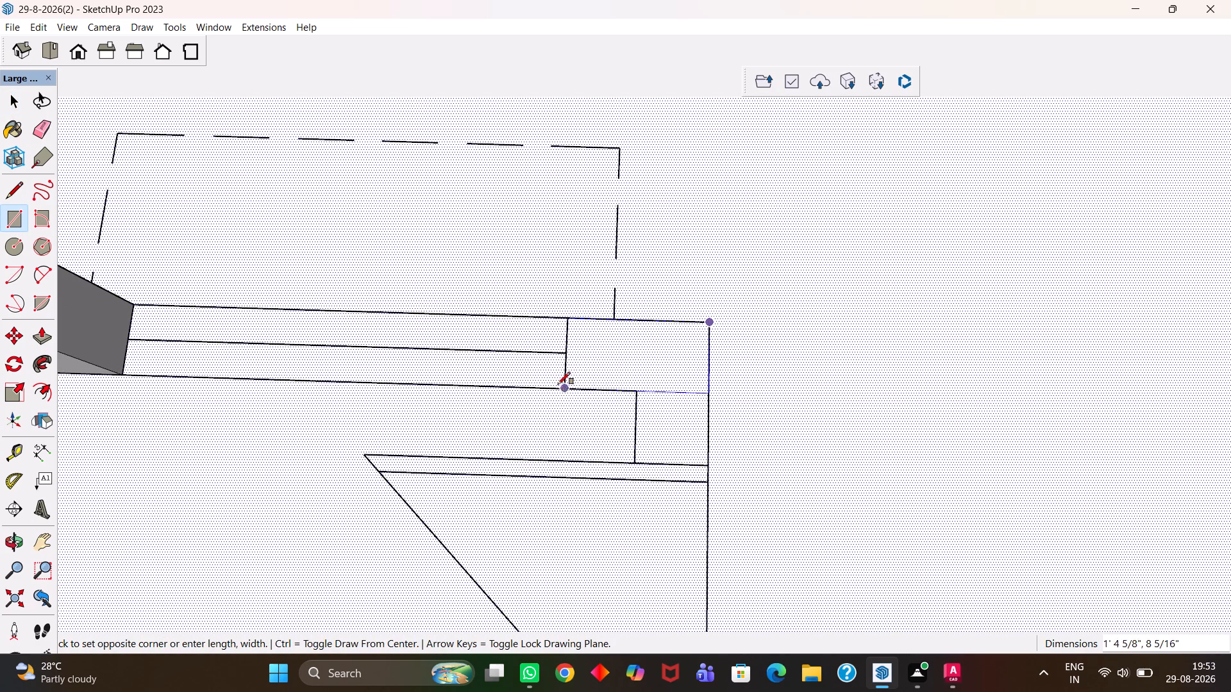
left_click(564, 392)
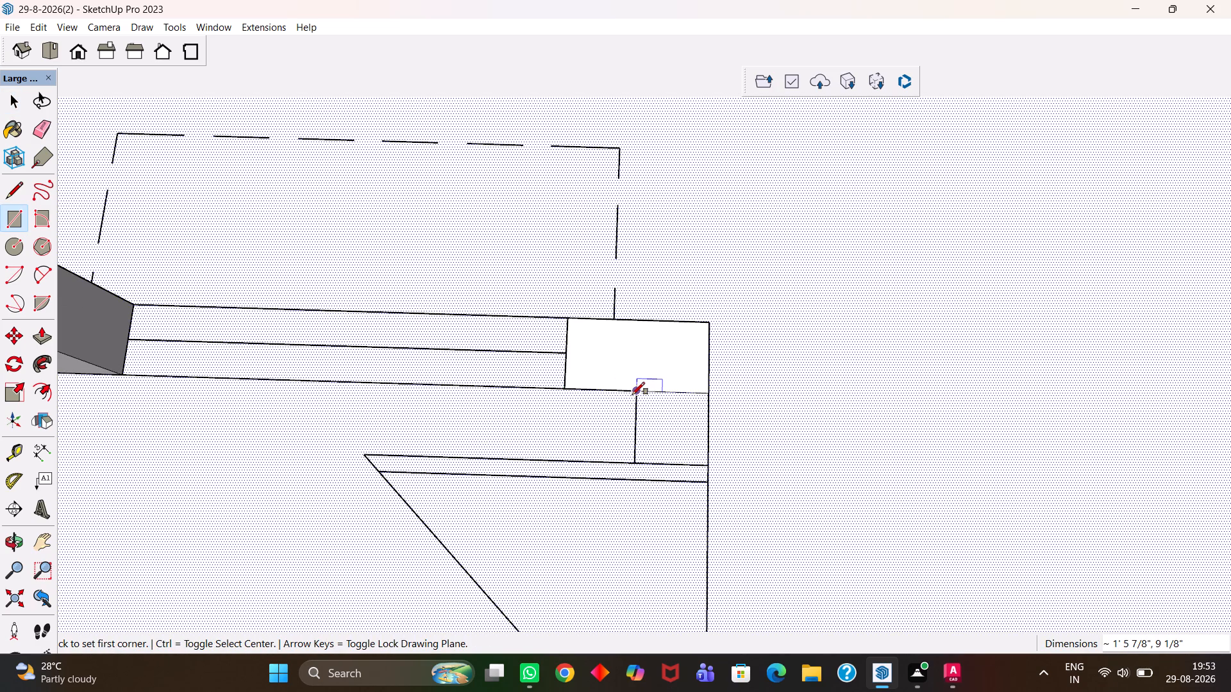
left_click_drag(637, 395, 643, 399)
left_click(708, 468)
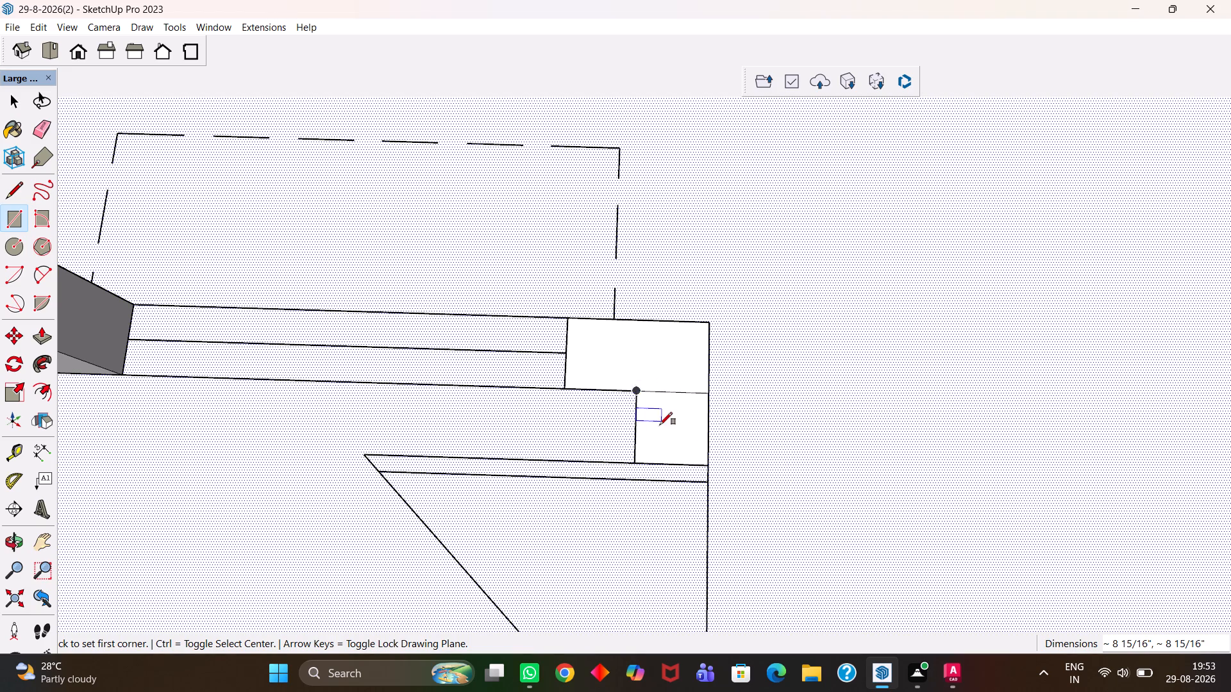
key("e")
scroll(645, 409, "up", 4)
left_click_drag(677, 363, 680, 406)
scroll(680, 406, "down", 5)
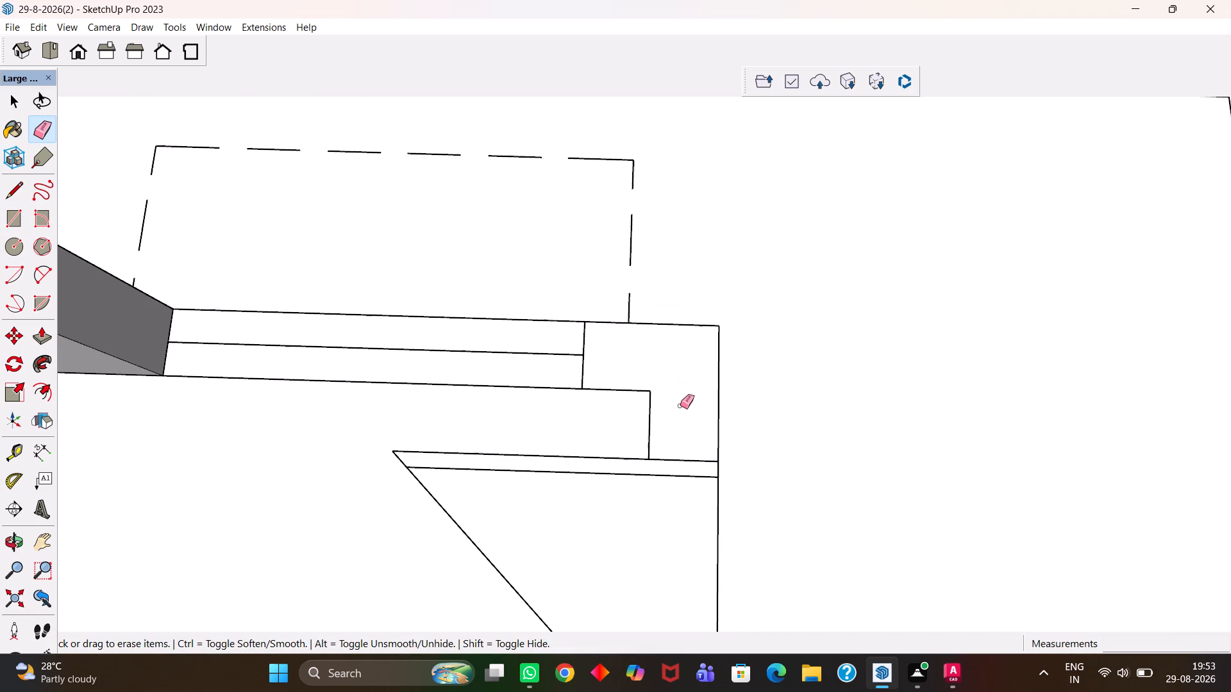
Push/Pull the L-shaped corner face up to the top height of the adjacent raised wall.
key("space")
left_click(679, 379)
scroll(679, 379, "down", 9)
key("p")
left_click(679, 379)
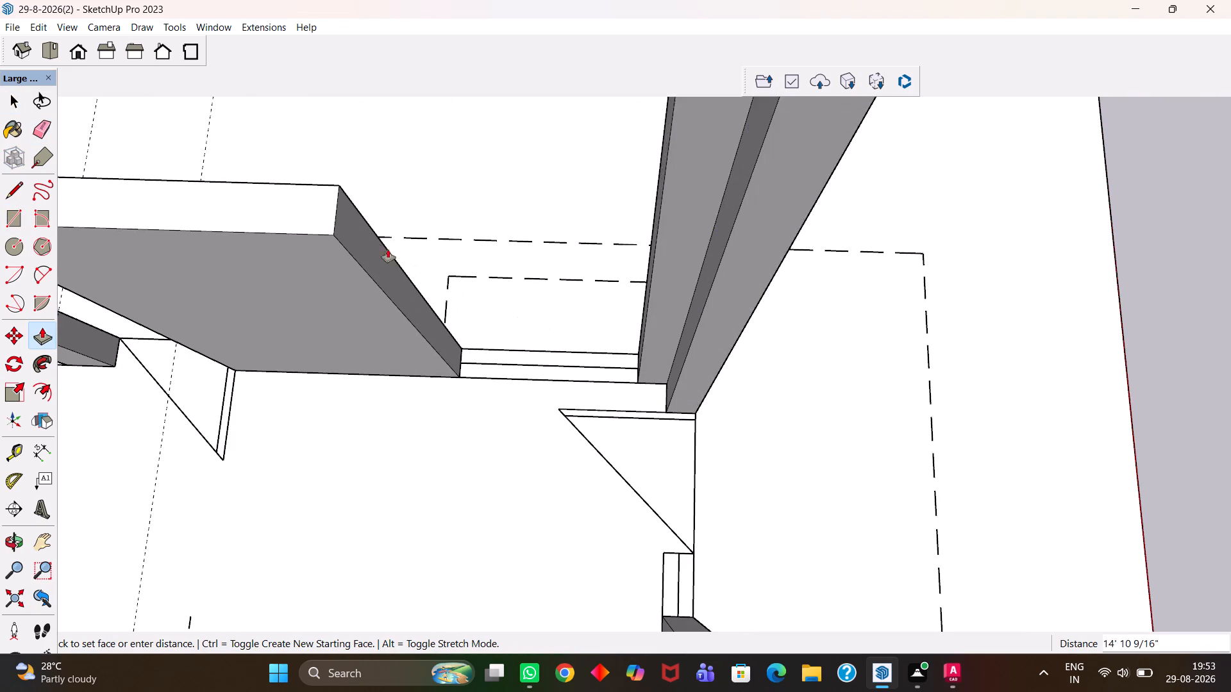
left_click(329, 235)
Open the raised wall beside the corner door and extend its end face about 1' 6" to the door opening's edge.
scroll(646, 308, "up", 5)
scroll(644, 334, "down", 7)
scroll(694, 522, "up", 4)
scroll(685, 533, "down", 6)
key("h")
middle_click_drag(741, 590, 240, 440)
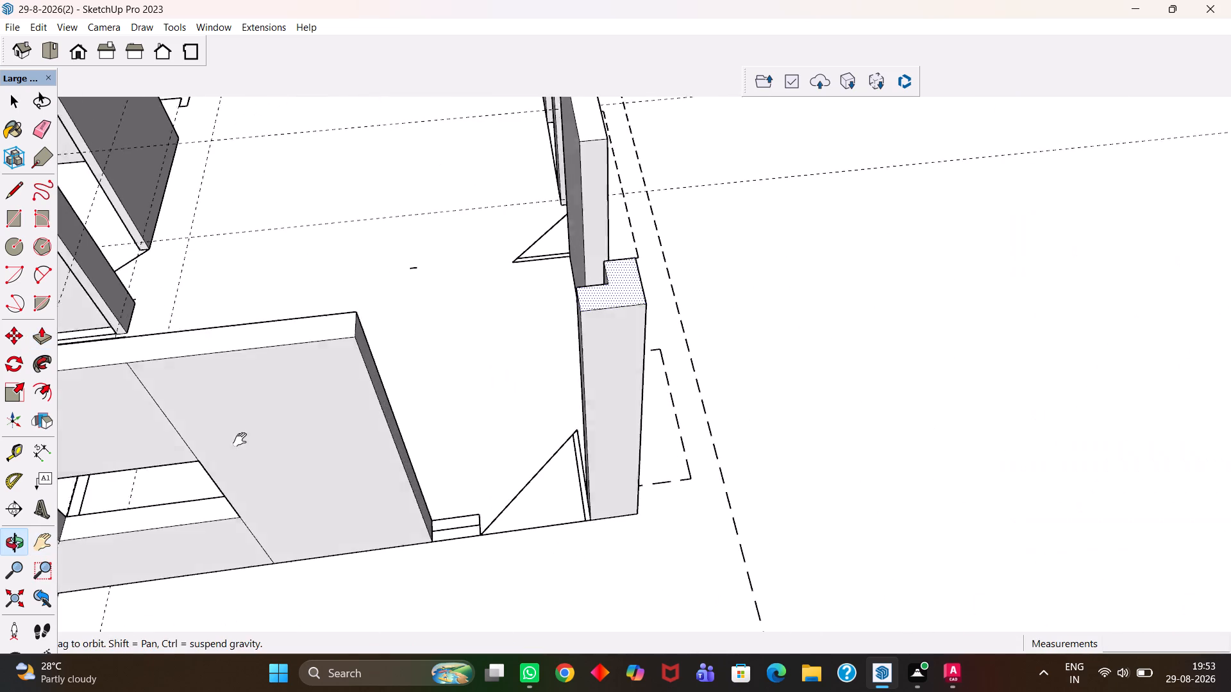
middle_click_drag(240, 440, 240, 440)
middle_click(239, 440)
scroll(598, 375, "up", 5)
scroll(480, 392, "down", 6)
scroll(444, 550, "up", 11)
middle_click_drag(461, 454, 430, 470)
key("space")
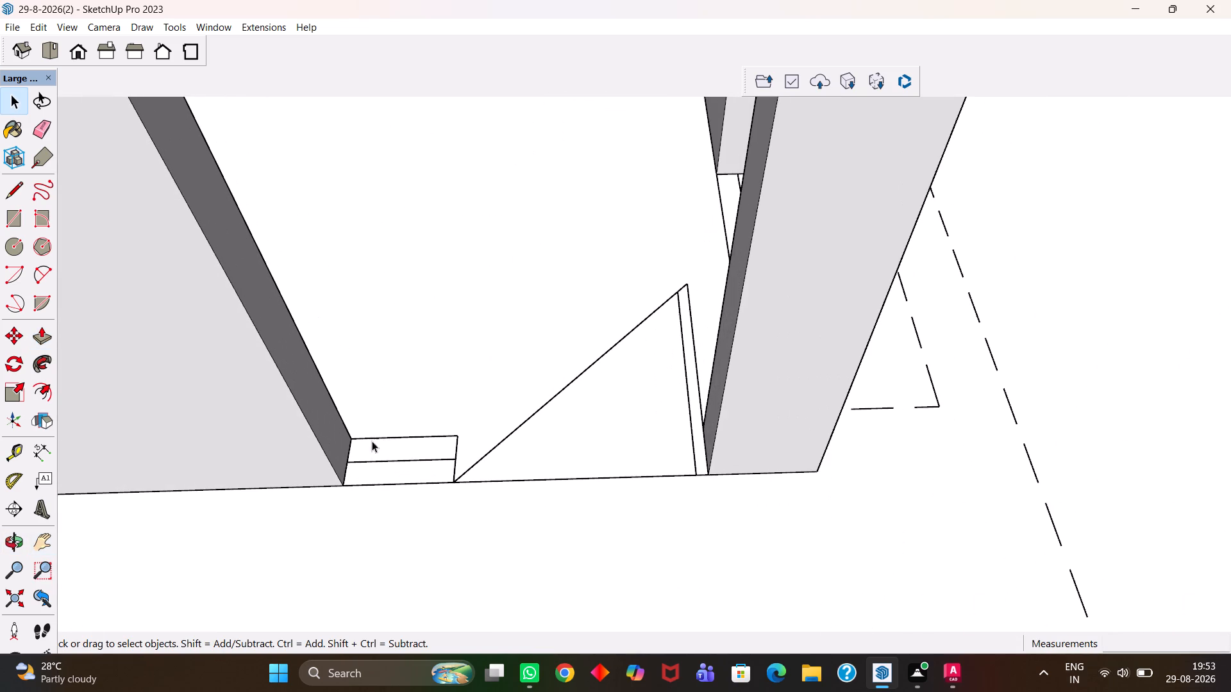
left_click(322, 432)
double_click(322, 432)
left_click(322, 422)
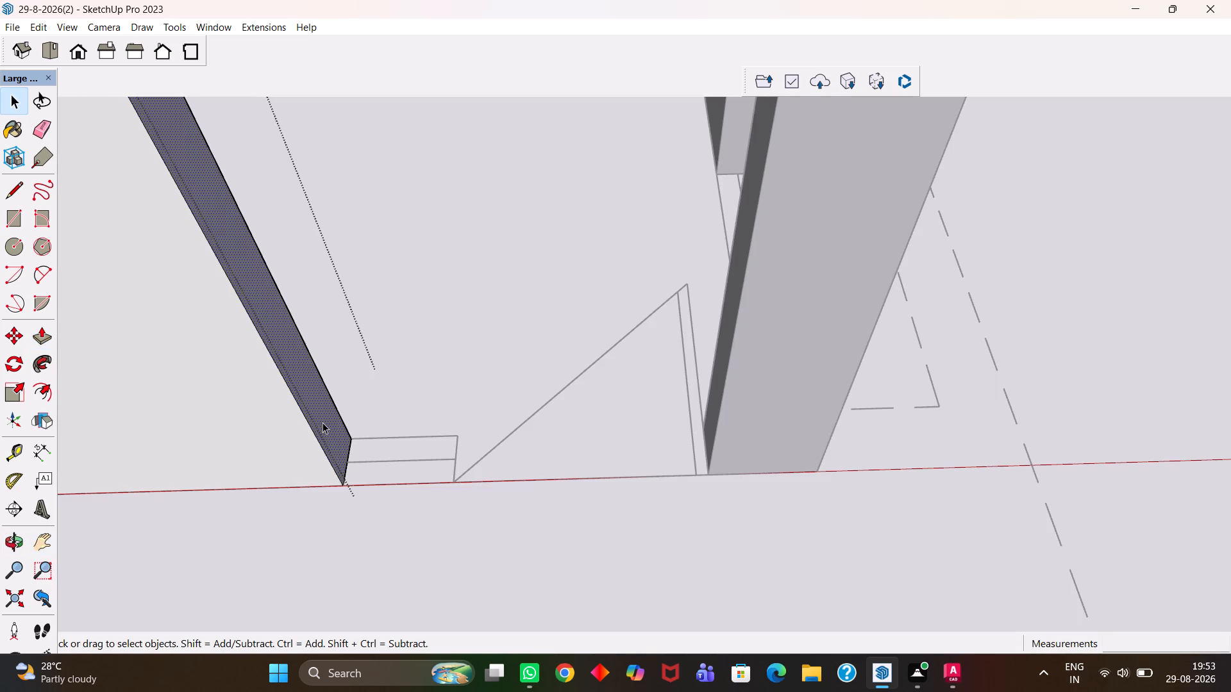
scroll(322, 422, "up", 5)
key("p")
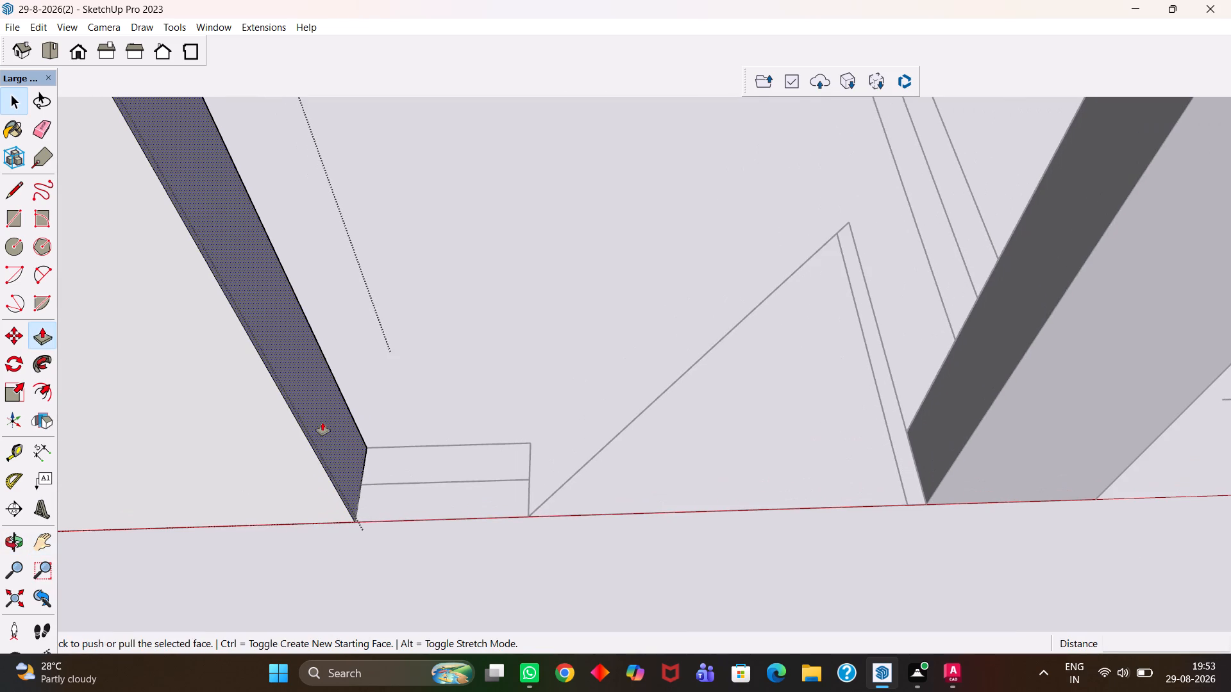
left_click(322, 422)
left_click(521, 516)
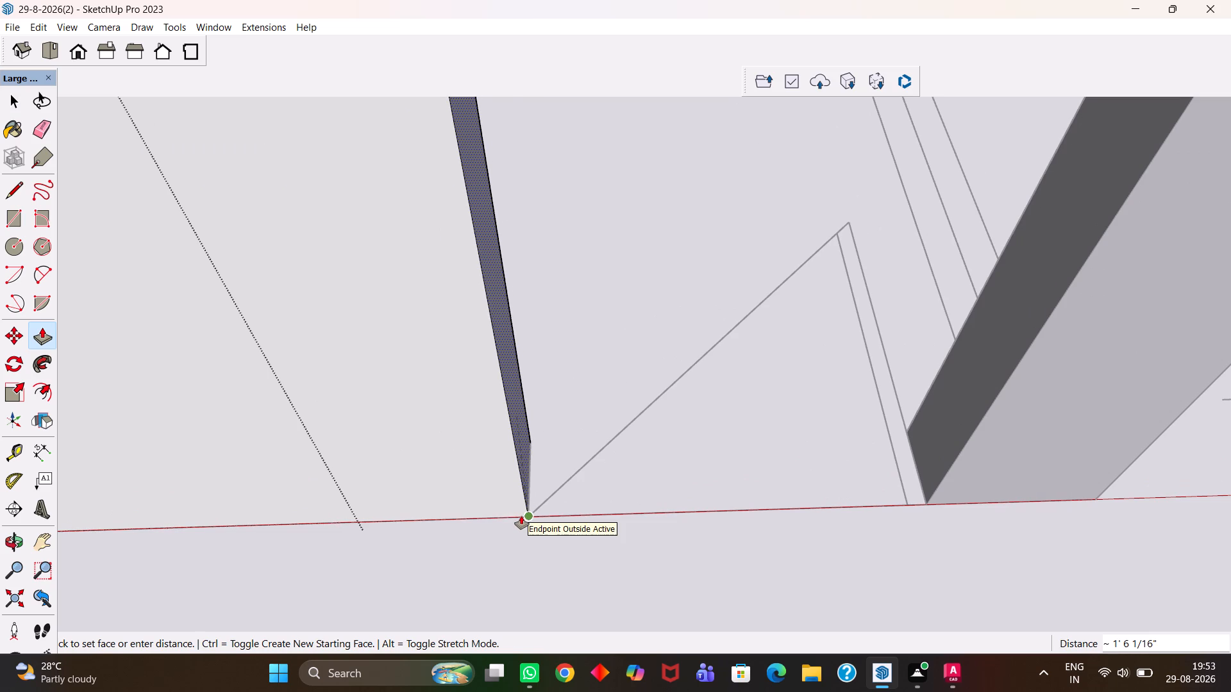
key("h")
scroll(521, 516, "down", 11)
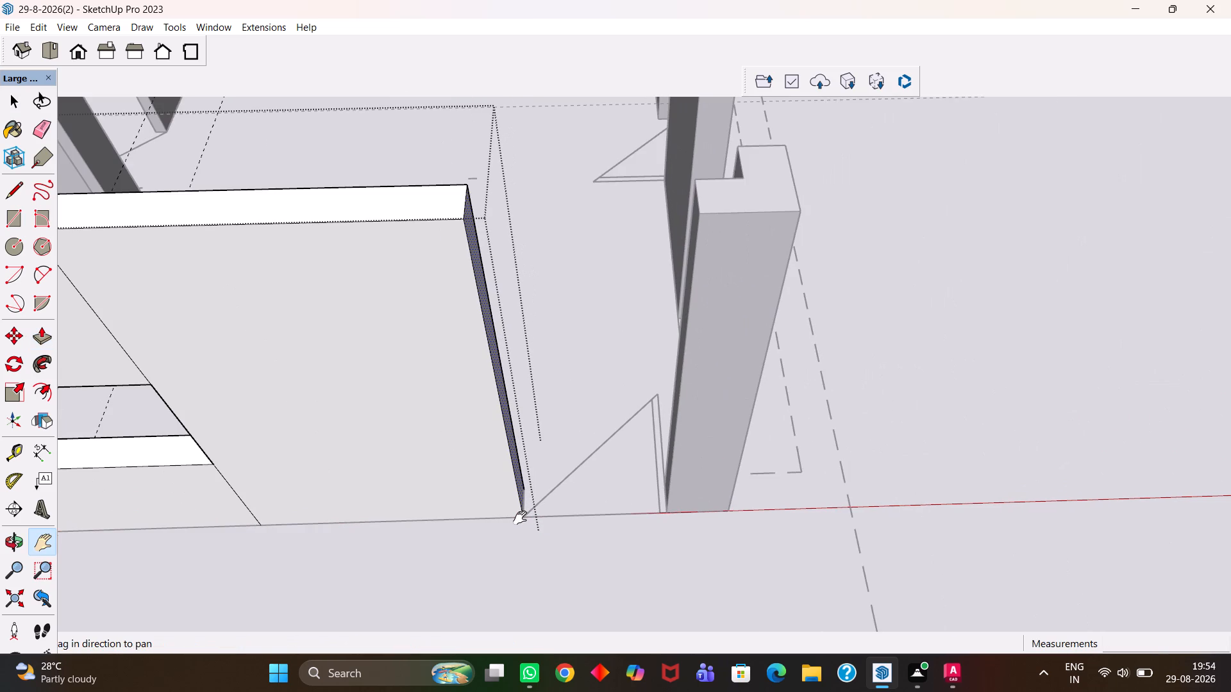
scroll(520, 518, "down", 15)
scroll(603, 424, "up", 7)
middle_click_drag(596, 493, 435, 498)
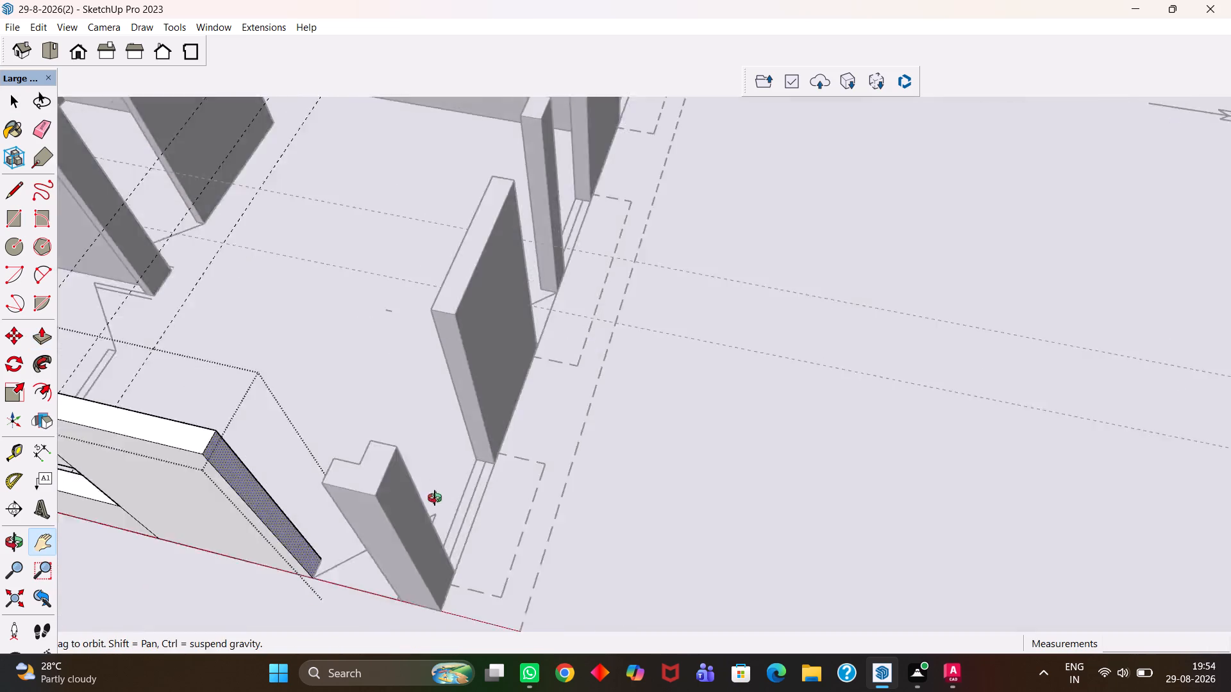
middle_click_drag(435, 498, 346, 484)
scroll(435, 498, "up", 4)
scroll(417, 392, "down", 4)
scroll(494, 454, "down", 4)
key("space")
left_click_drag(617, 466, 621, 474)
left_click(605, 458)
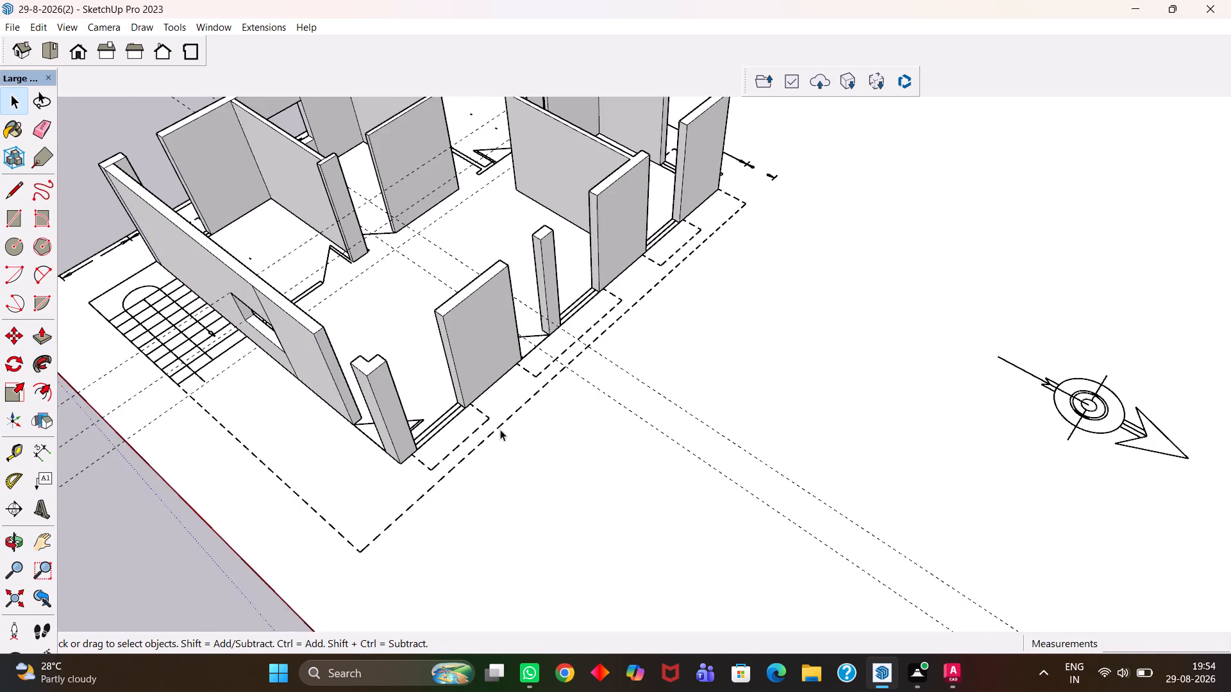
Place two guides on the wall end beside the corner window, 3' above the base and 4' above the first guide.
scroll(440, 422, "up", 17)
key("t")
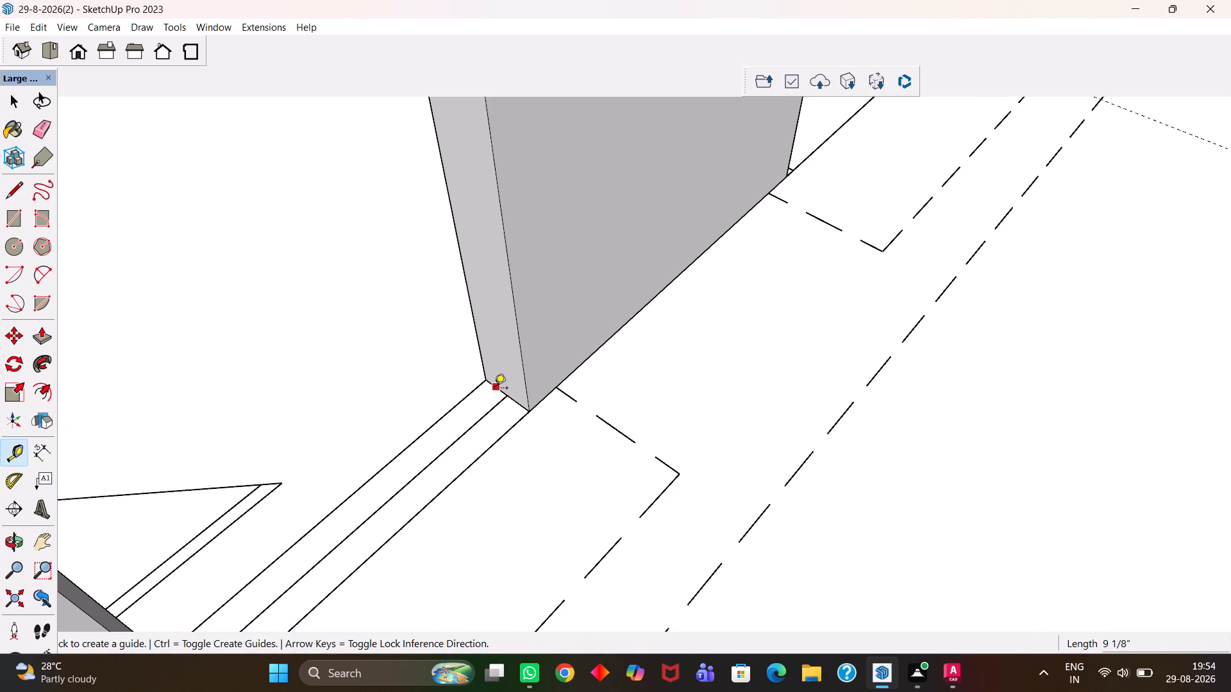
left_click(494, 389)
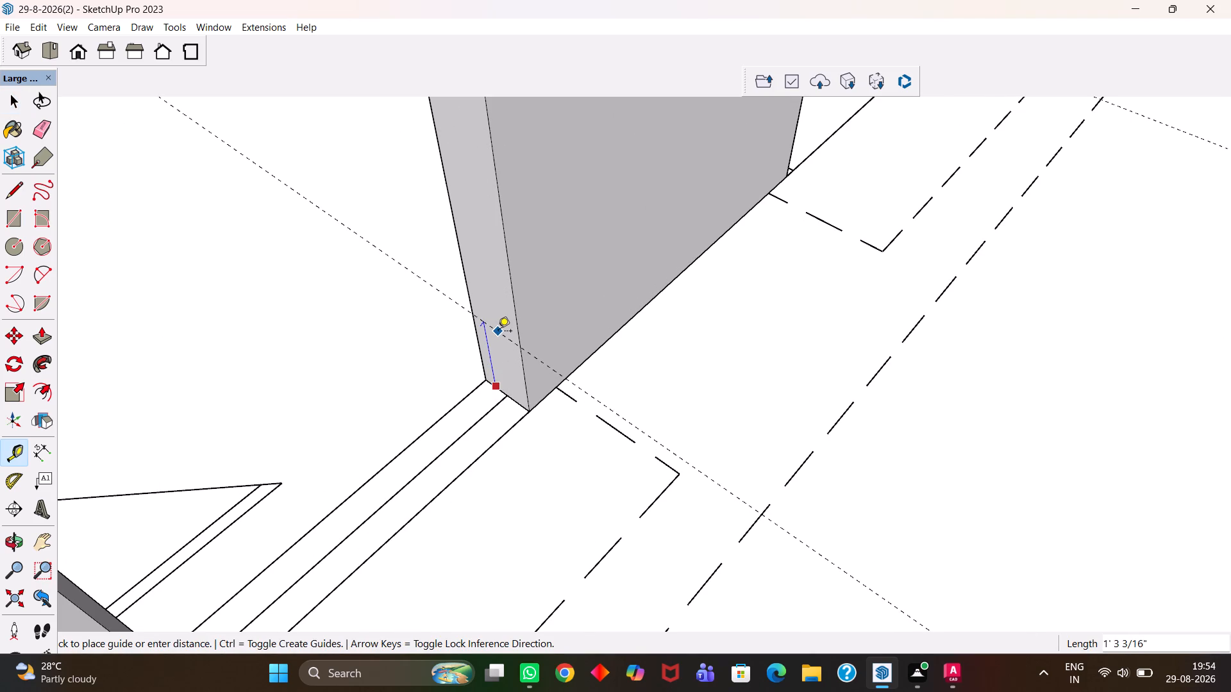
type("3'")
key("Return")
key("h")
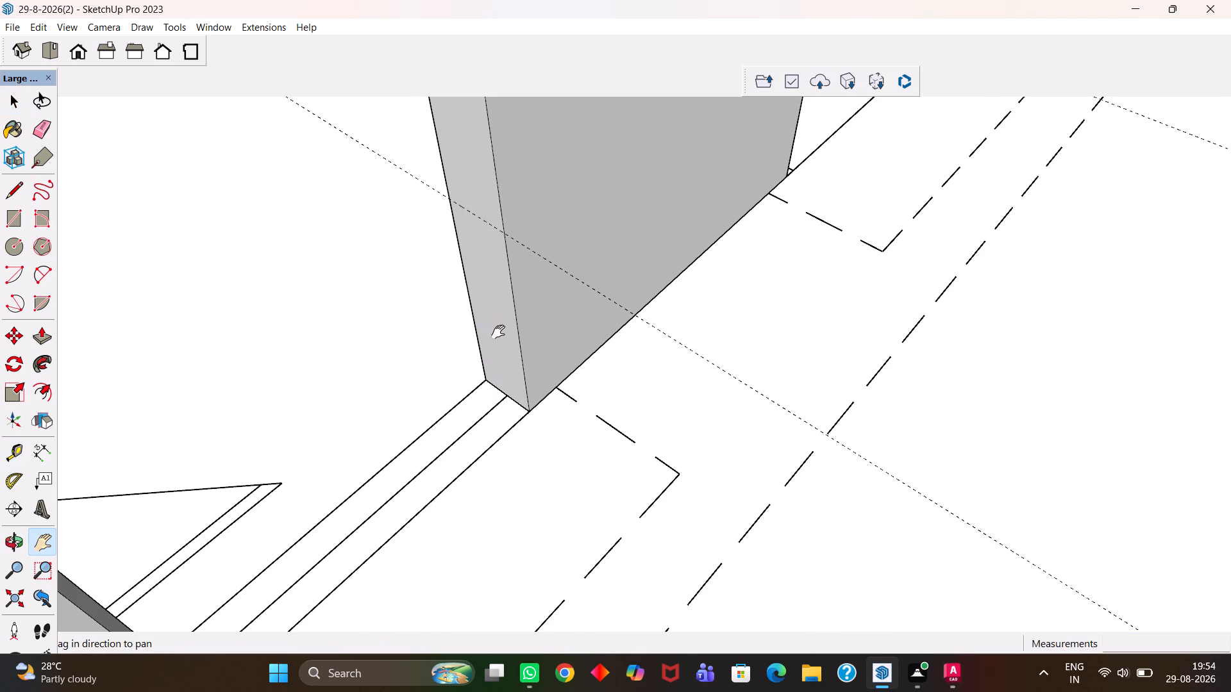
left_click_drag(455, 224, 470, 391)
scroll(481, 399, "down", 6)
left_click_drag(453, 349, 506, 452)
key("t")
left_click(557, 527)
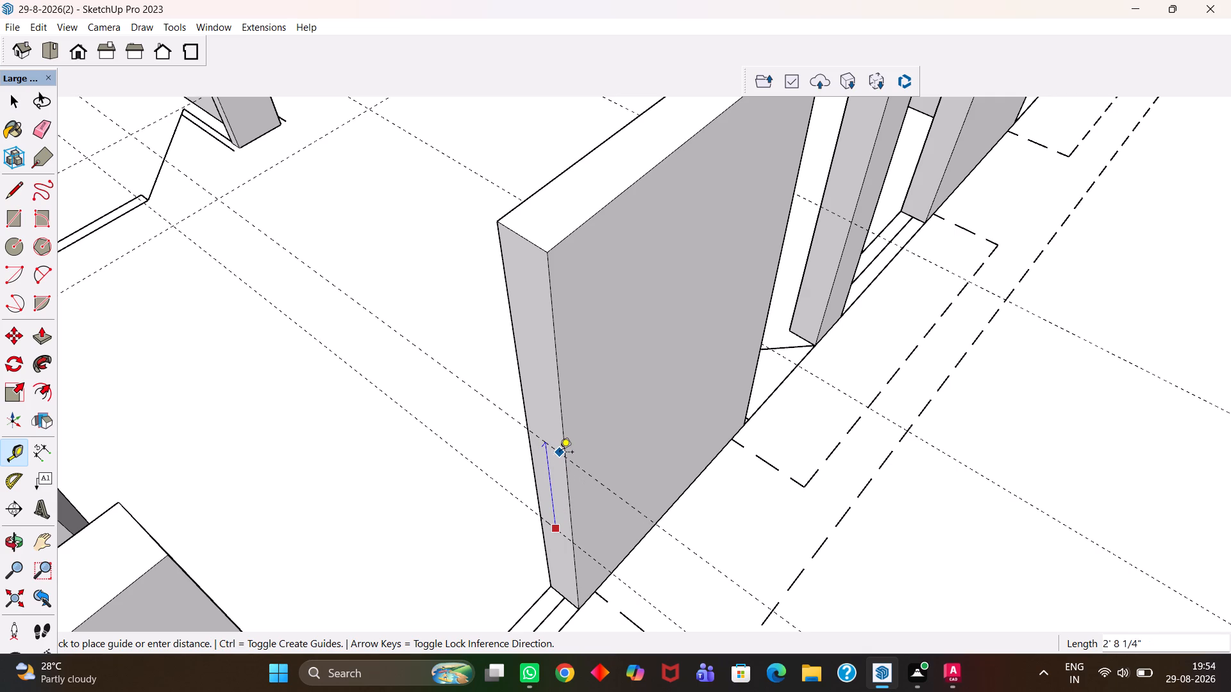
type("4'")
key("Return")
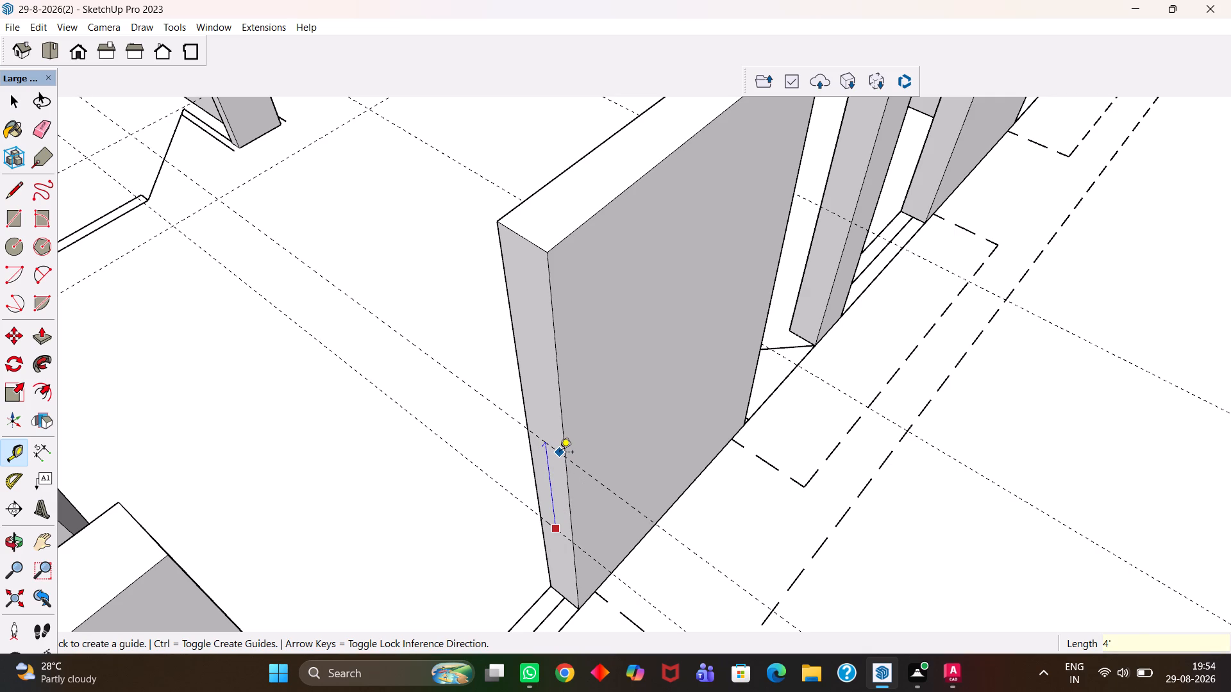
Open that wall and draw a rectangle on its end face between the two guides, about 3' 11 9/16" by 9 1/8".
scroll(560, 456, "up", 2)
middle_click_drag(535, 473, 535, 442)
key("h")
scroll(535, 456, "up", 1)
key("space")
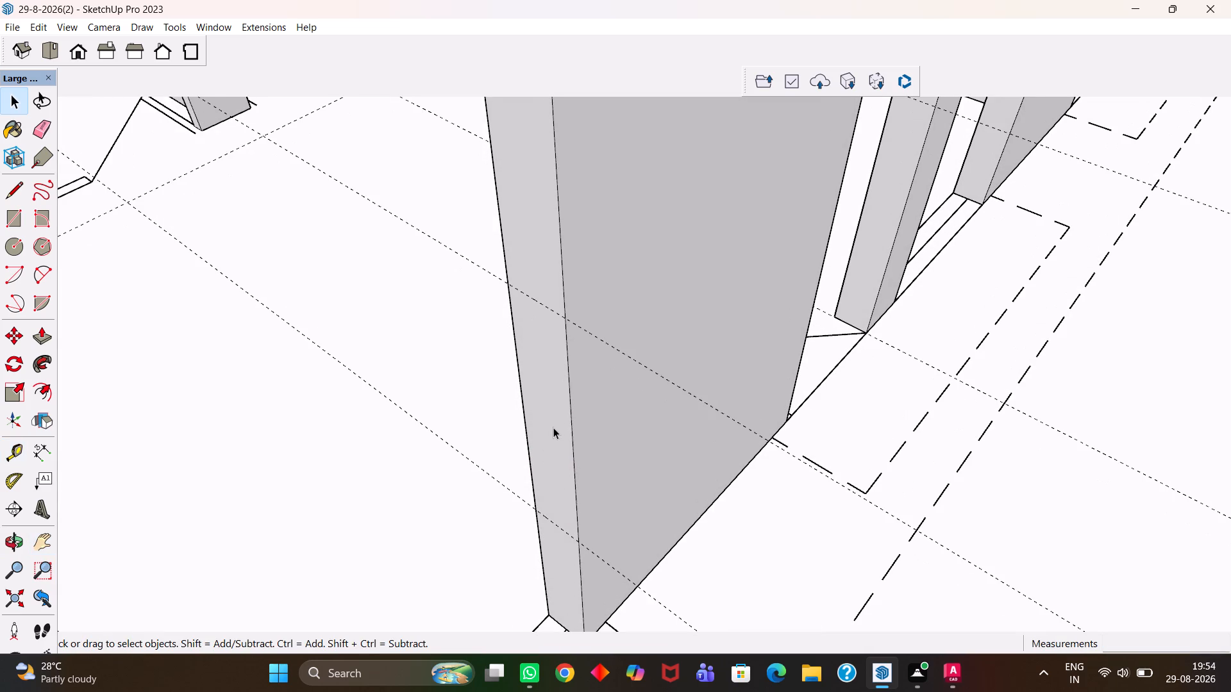
double_click(553, 424)
left_click(553, 424)
key("r")
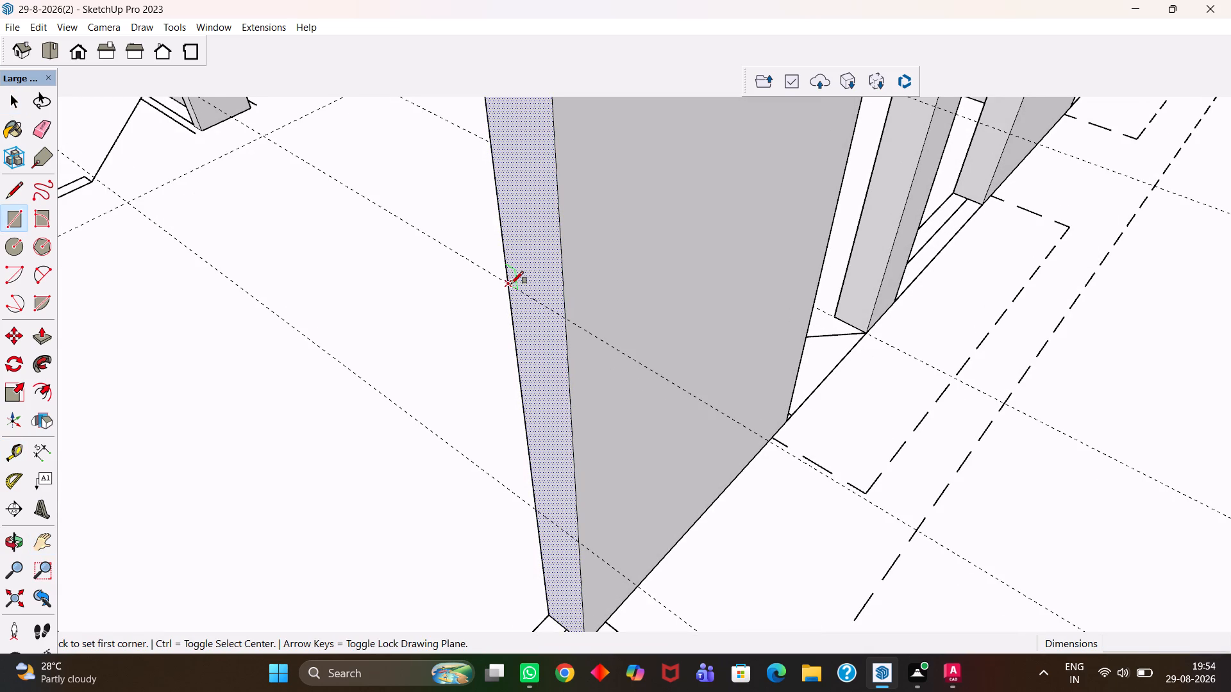
left_click(509, 285)
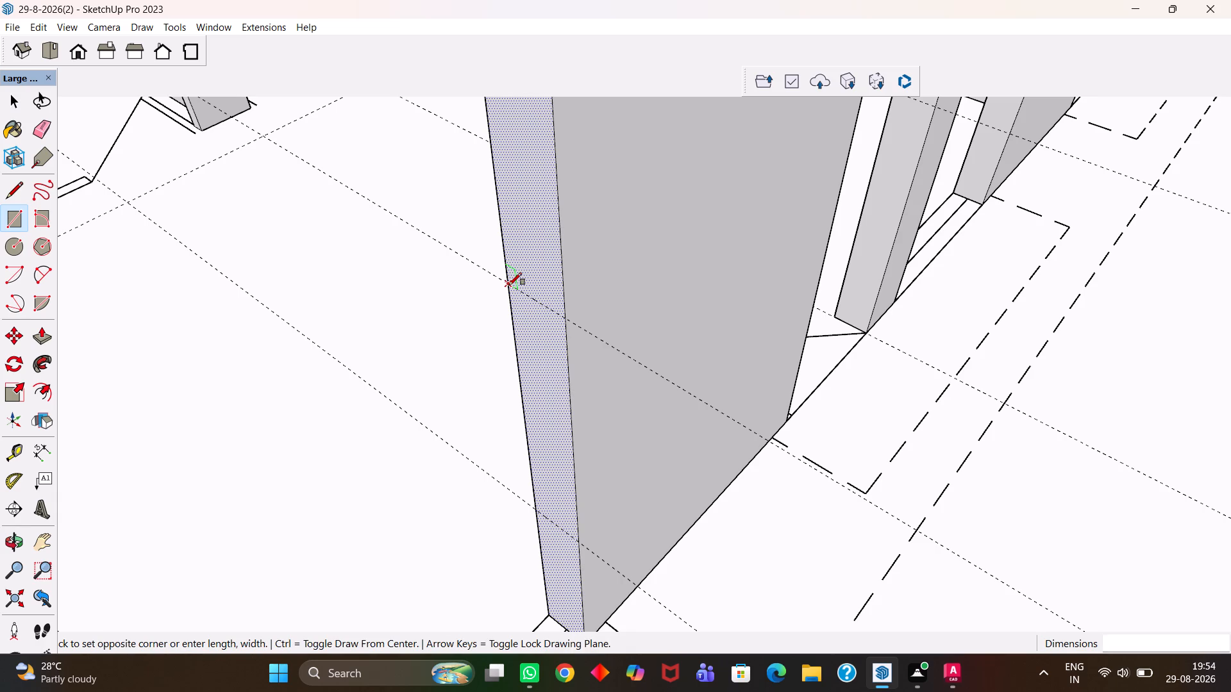
left_click(576, 541)
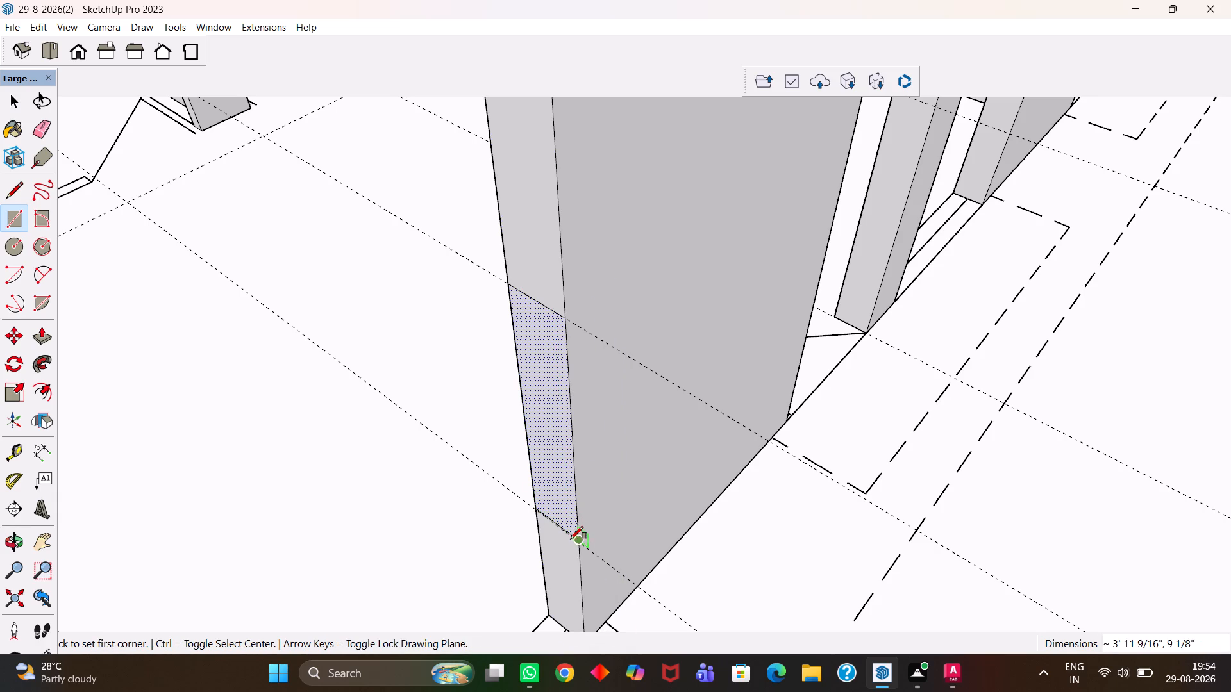
Push/Pull the end-face sections below and above the rectangle about 4' 7" to the corner wall, forming a window opening.
key("h")
left_click_drag(564, 567, 564, 530)
key("space")
left_click(567, 543)
scroll(567, 543, "down", 4)
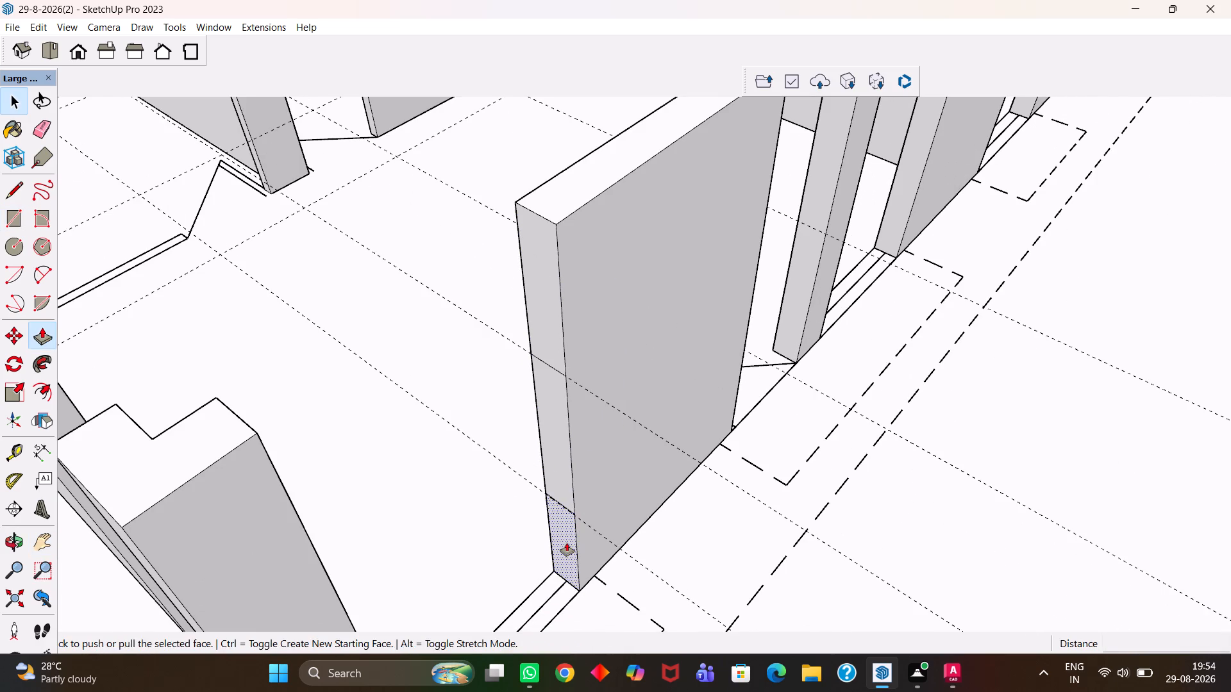
key("p")
left_click(567, 543)
left_click(340, 603)
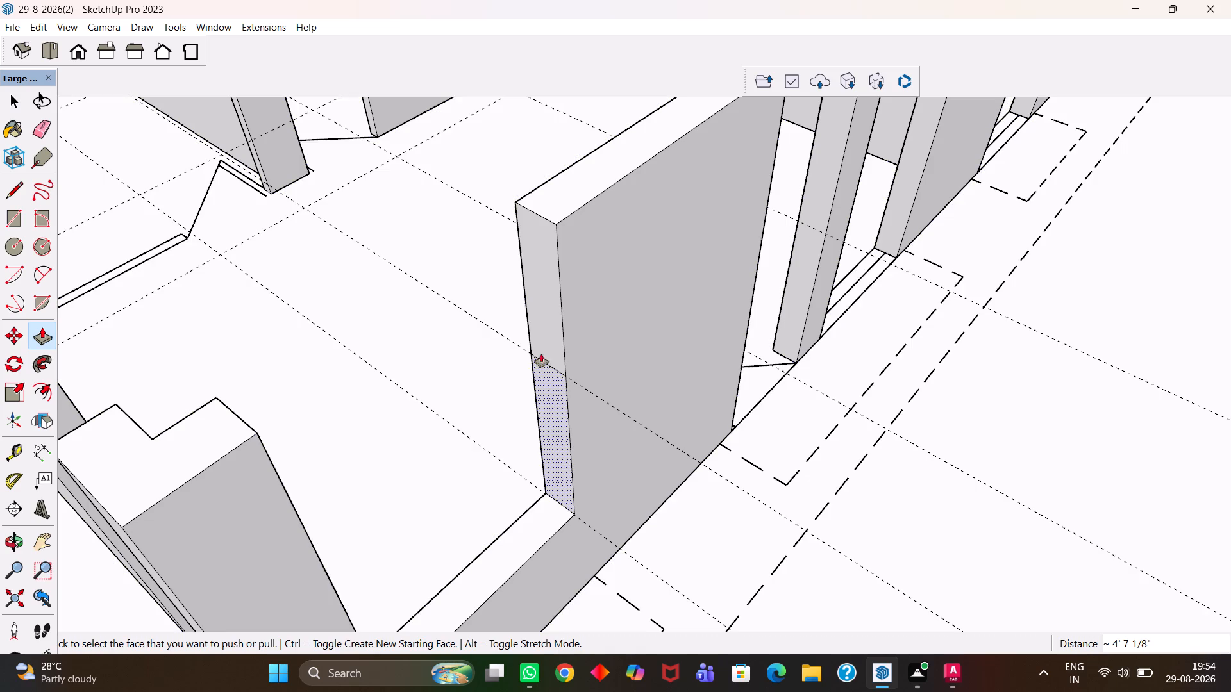
left_click(551, 334)
left_click(251, 438)
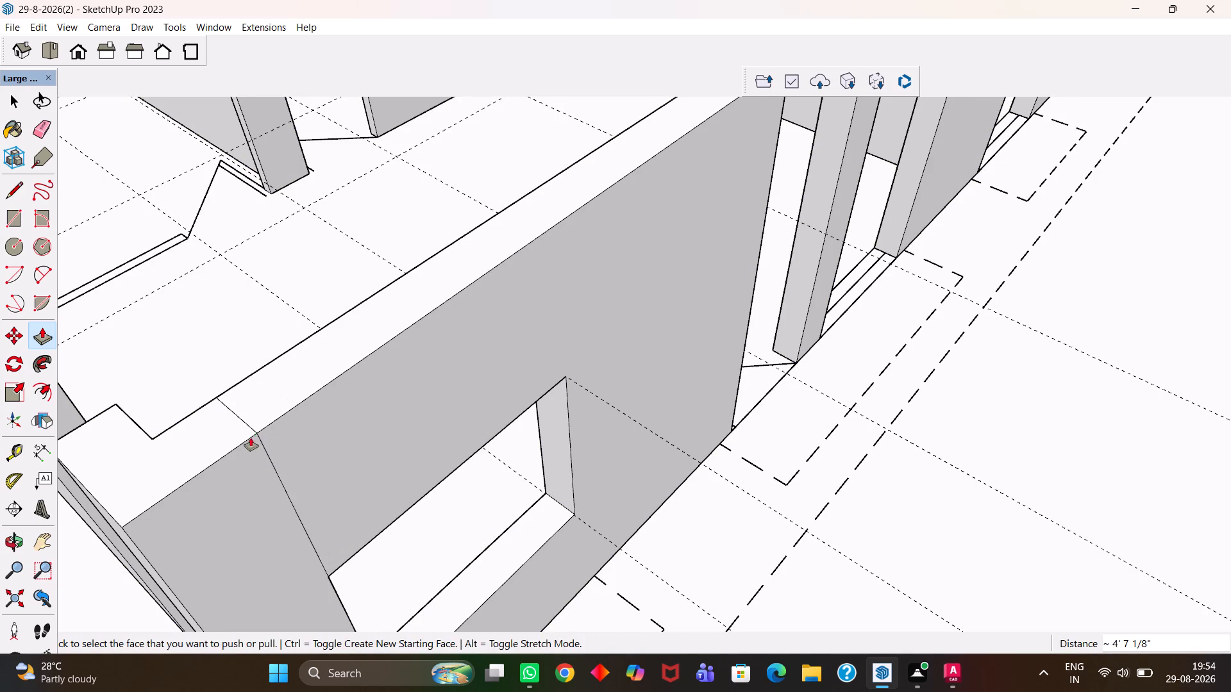
Place a guide 3' above the base on the wall end beside the next window along the same outer wall.
scroll(254, 436, "down", 10)
key("h")
middle_click_drag(492, 443, 357, 450)
middle_click_drag(320, 449, 302, 446)
scroll(542, 352, "up", 7)
middle_click_drag(576, 361, 503, 406)
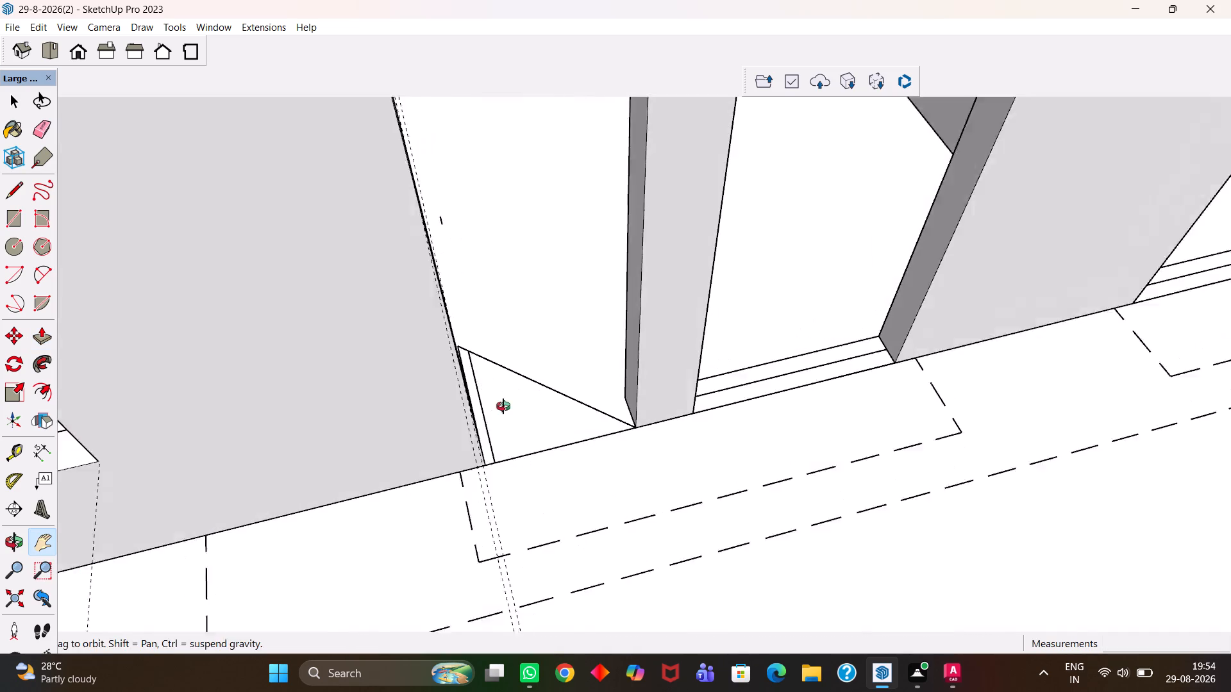
middle_click_drag(503, 406, 492, 411)
left_click_drag(767, 372, 501, 508)
scroll(534, 495, "down", 5)
scroll(539, 495, "up", 8)
middle_click_drag(539, 495, 655, 479)
middle_click_drag(654, 493, 671, 499)
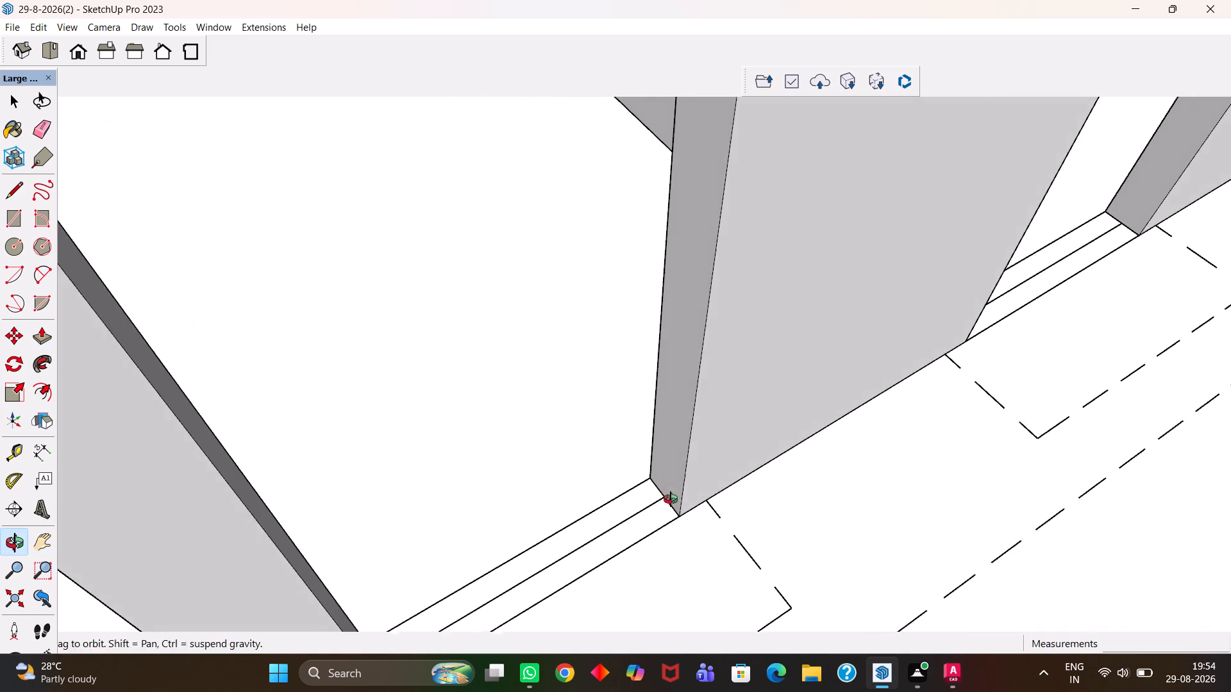
middle_click_drag(671, 499, 678, 500)
scroll(676, 500, "up", 3)
key("t")
left_click(660, 480)
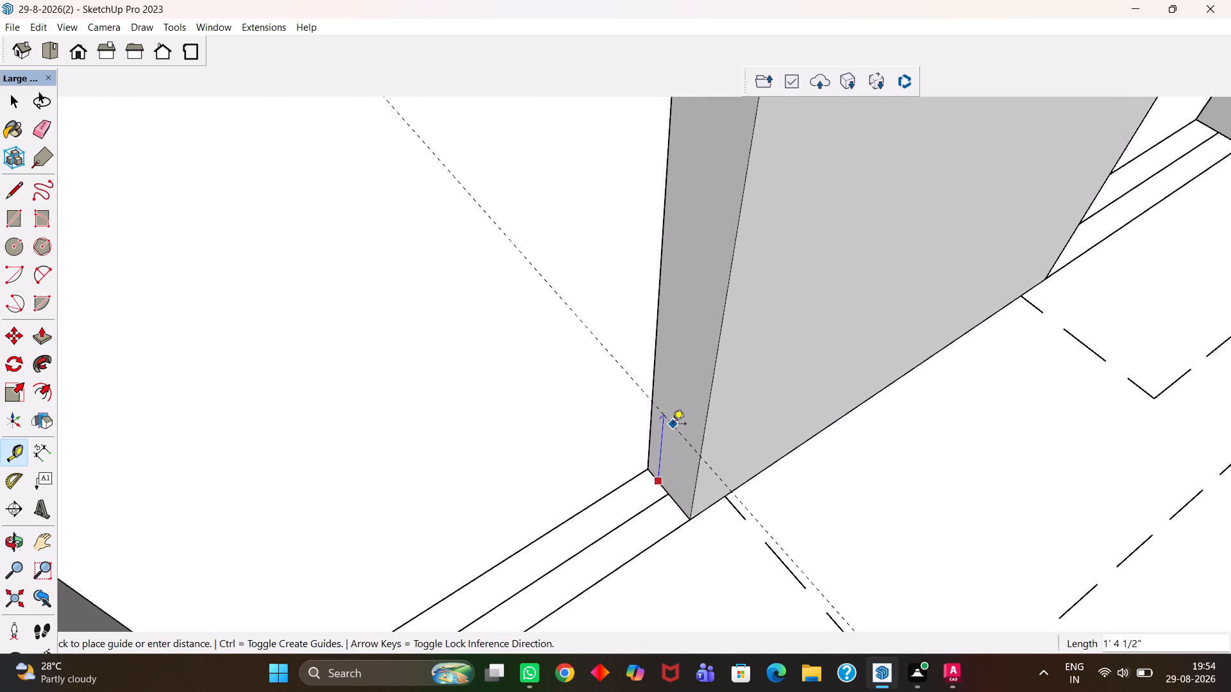
type("3'")
key("Return")
Place a second guide on that wall end, 4' above the 3' guide.
key("h")
left_click_drag(682, 324, 674, 382)
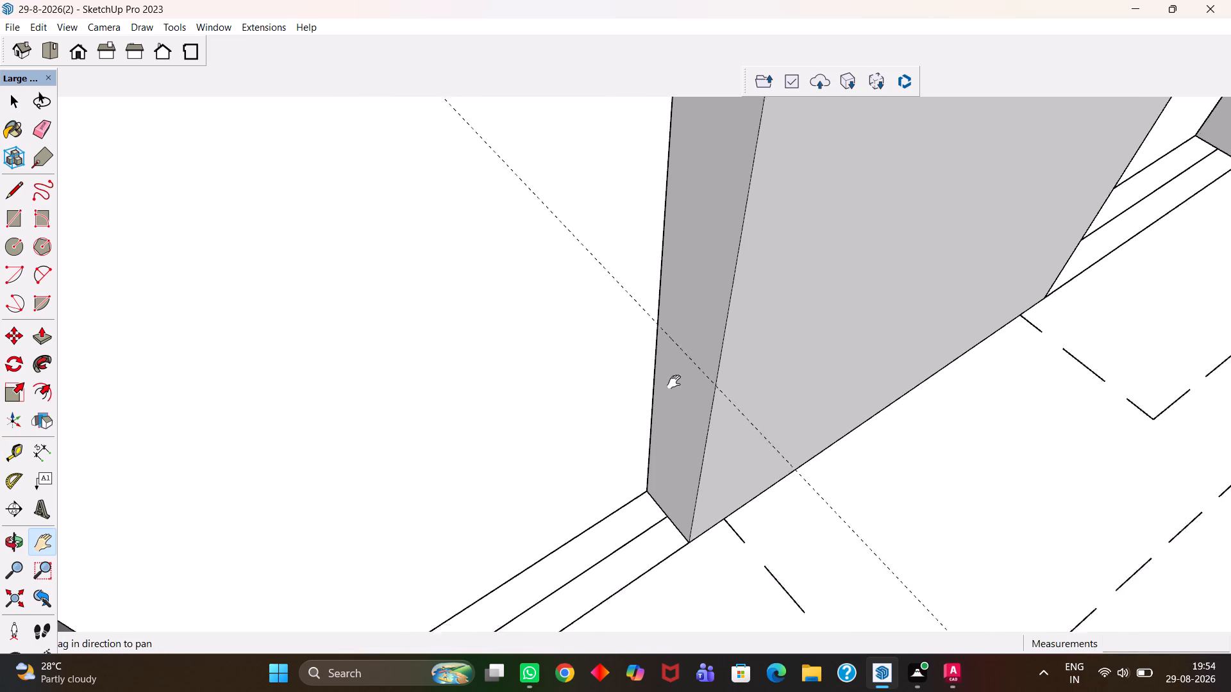
left_click_drag(674, 382, 624, 525)
scroll(624, 525, "down", 5)
key("t")
left_click(628, 530)
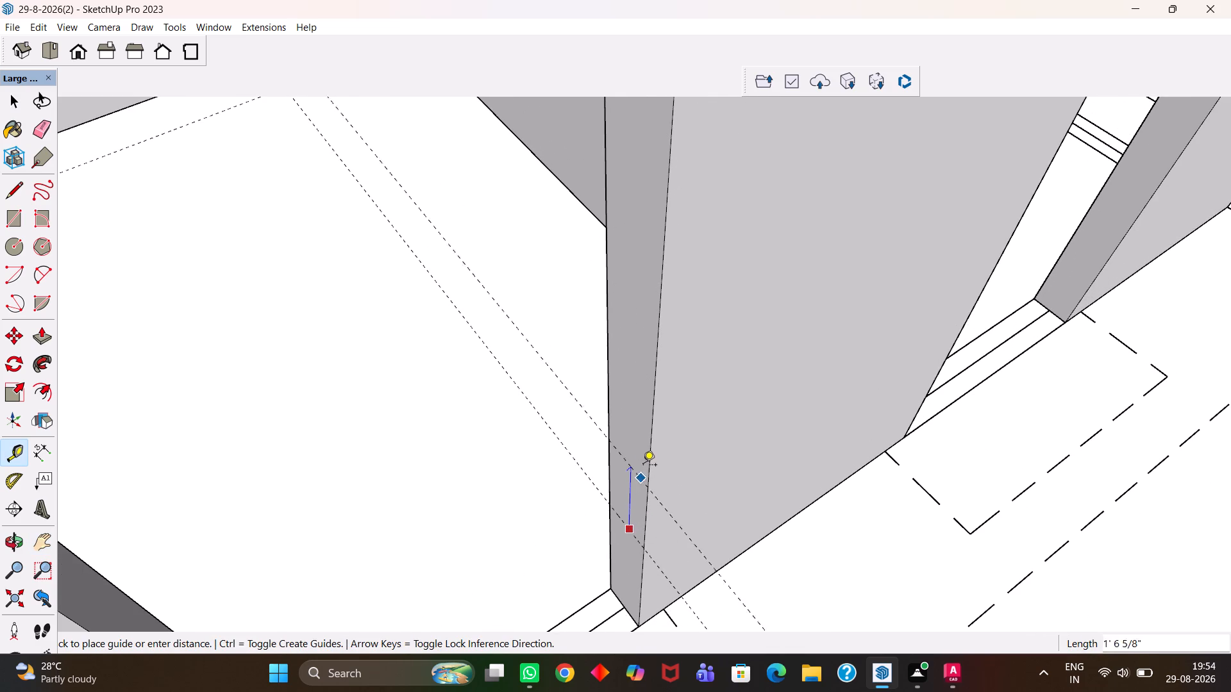
type("4'")
key("Return")
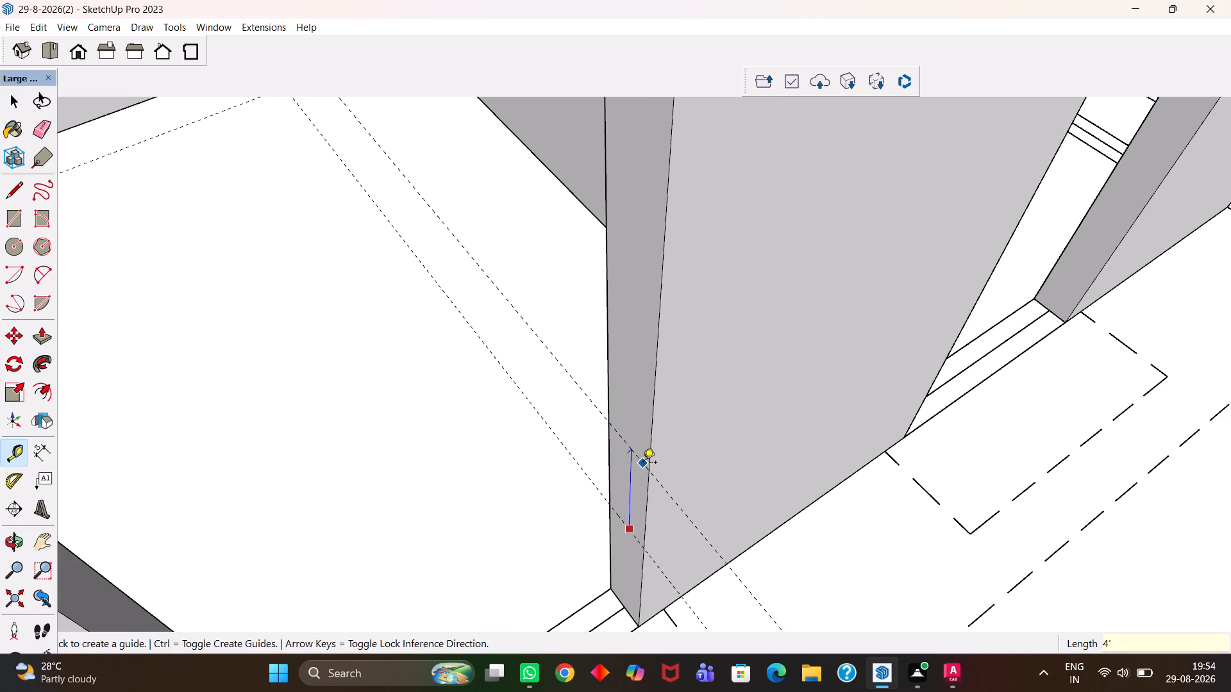
Draw a rectangle on the wall's end face between the two guides, about 3' 11 1/2" by 9 1/8".
key("h")
left_click_drag(616, 413, 615, 428)
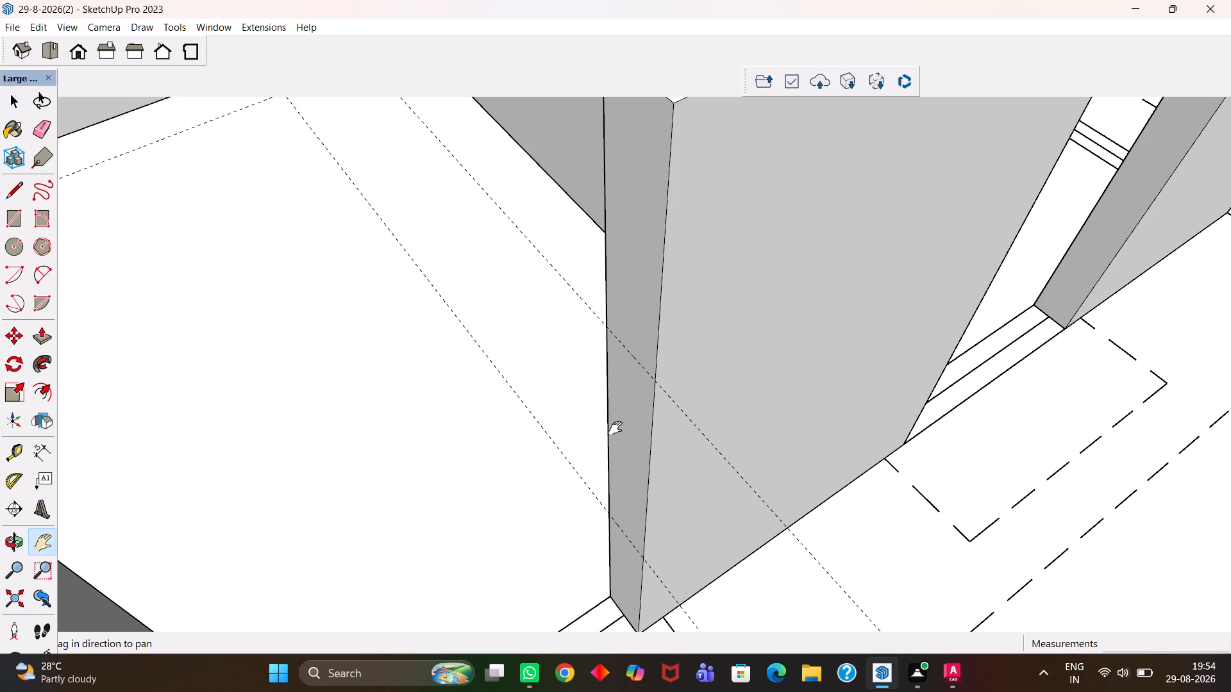
scroll(615, 428, "up", 3)
scroll(621, 441, "down", 1)
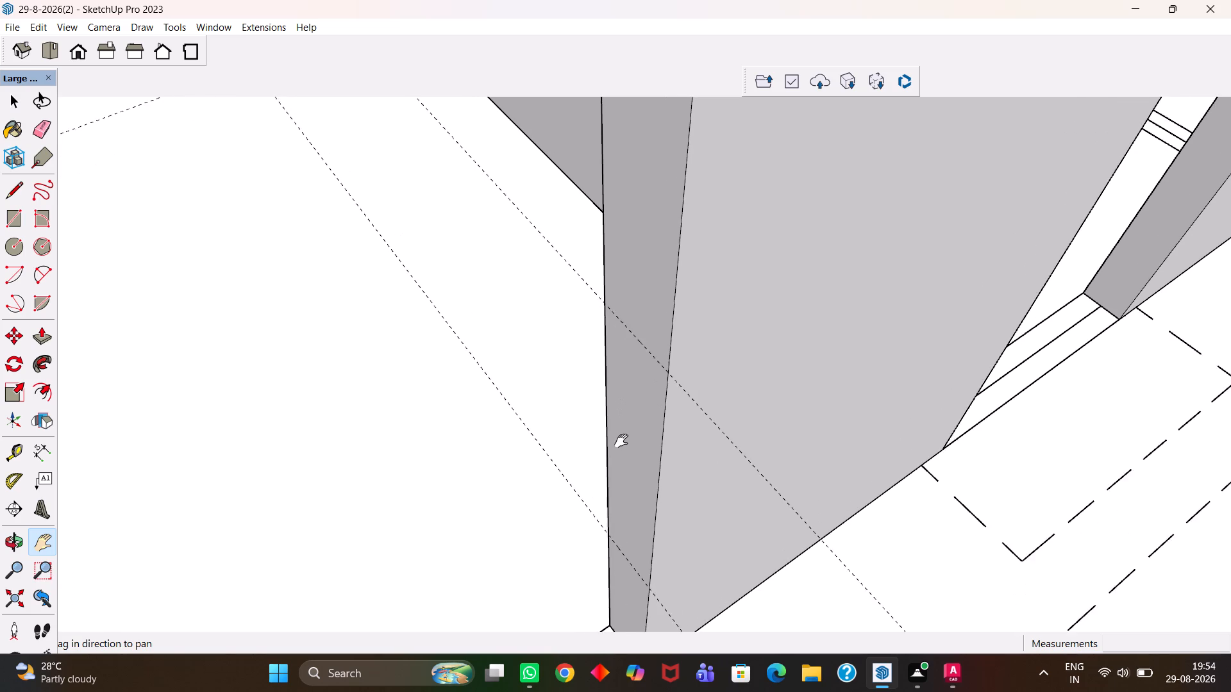
scroll(621, 441, "down", 1)
middle_click_drag(622, 446, 636, 420)
scroll(631, 428, "up", 1)
key("r")
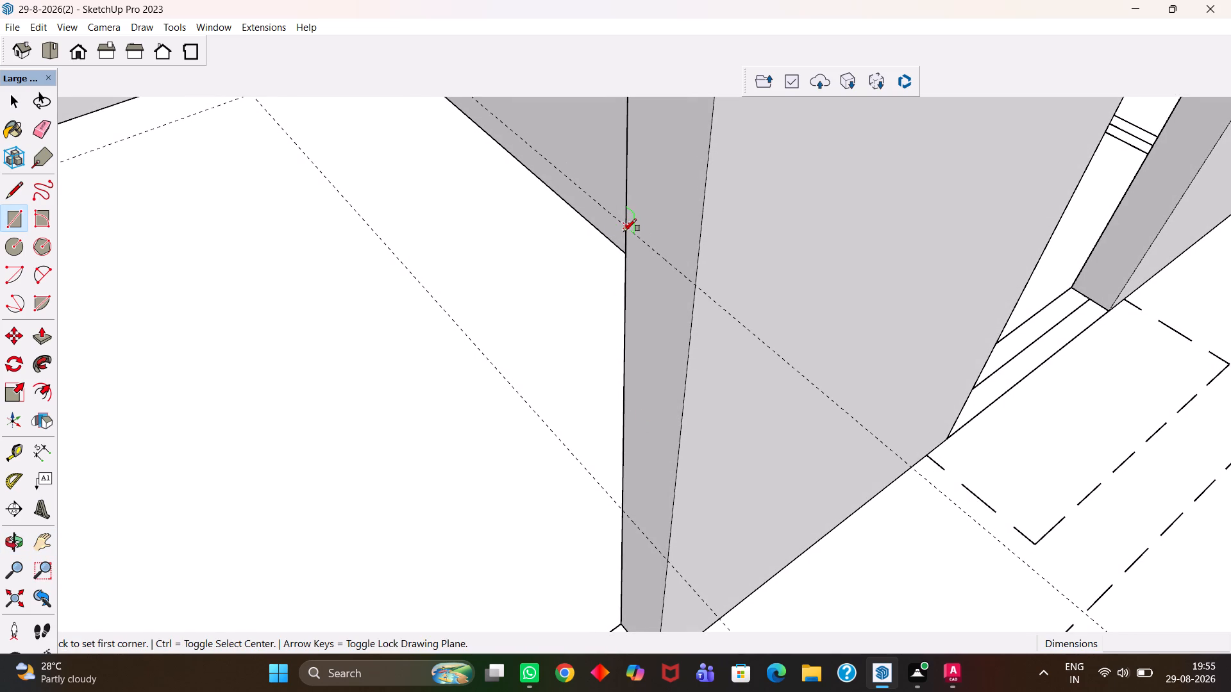
left_click(624, 231)
left_click(666, 559)
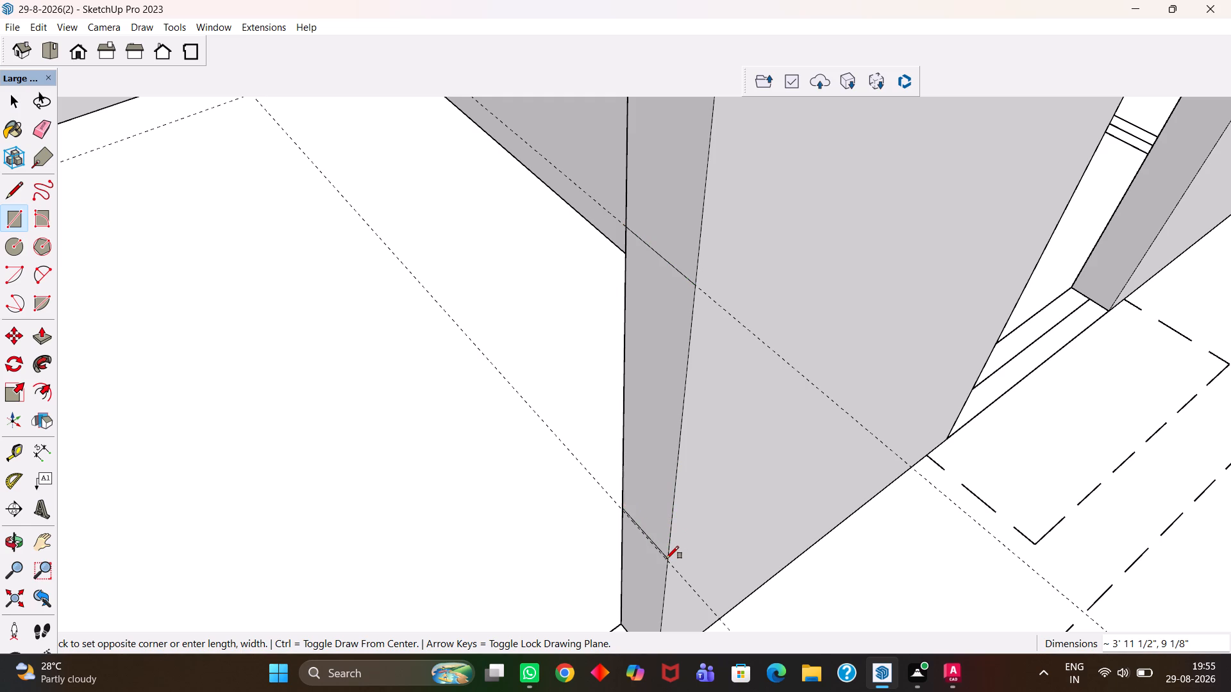
Push/Pull the end-face section below the rectangle about 4' 7" to the neighbouring wall, forming the window sill wall.
scroll(664, 559, "up", 3)
key("h")
scroll(664, 559, "down", 6)
left_click_drag(655, 557, 642, 457)
key("space")
left_click(641, 475)
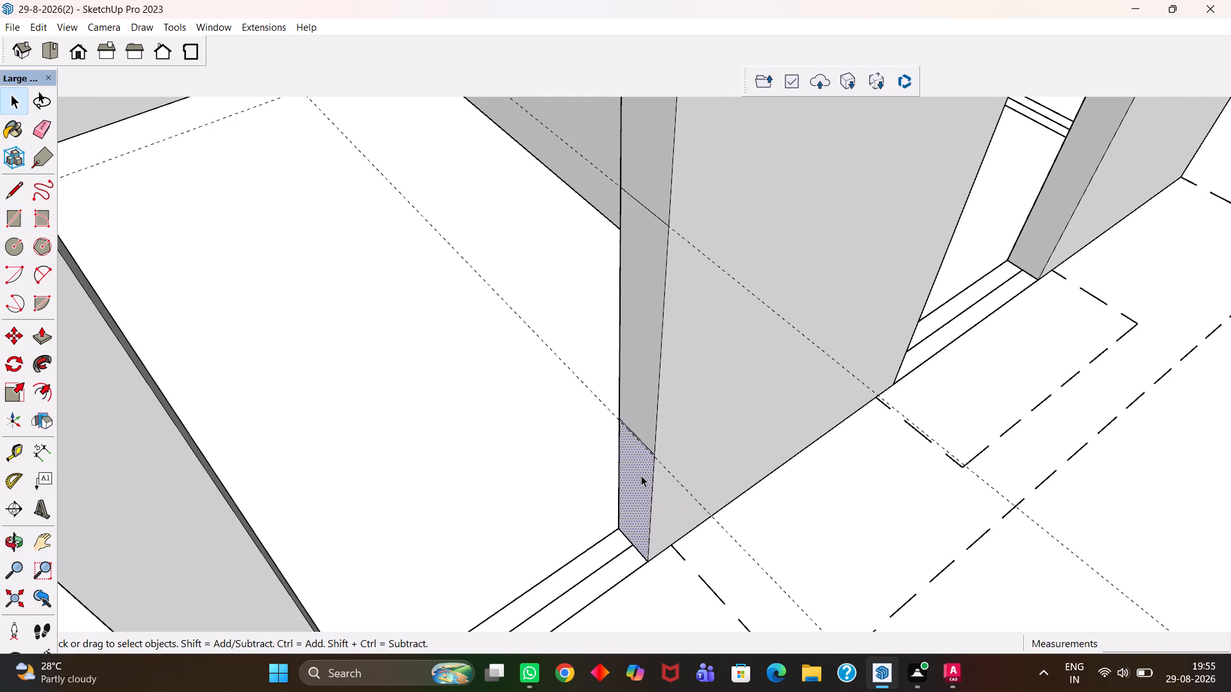
scroll(641, 475, "down", 4)
key("p")
left_click(641, 475)
left_click(428, 547)
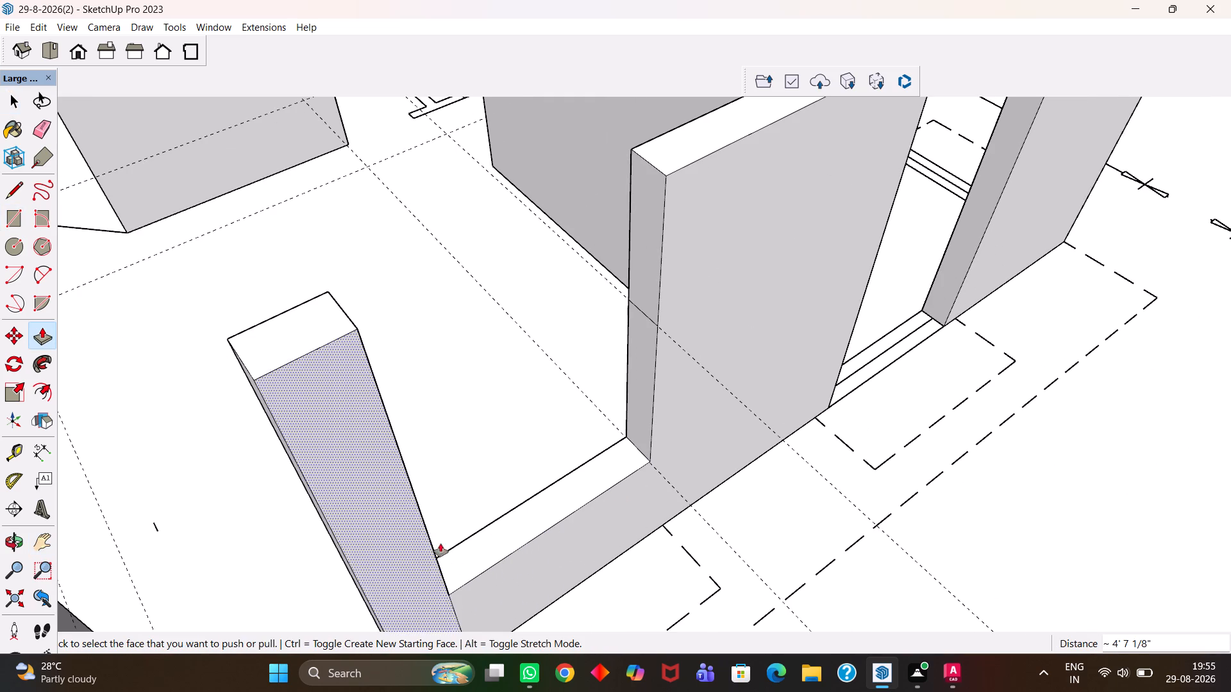
Push/Pull the end-face section above the rectangle about 4' 7" to the neighbouring wall, closing the wall over the window opening.
key("h")
left_click_drag(586, 439, 592, 515)
key("space")
left_click(652, 383)
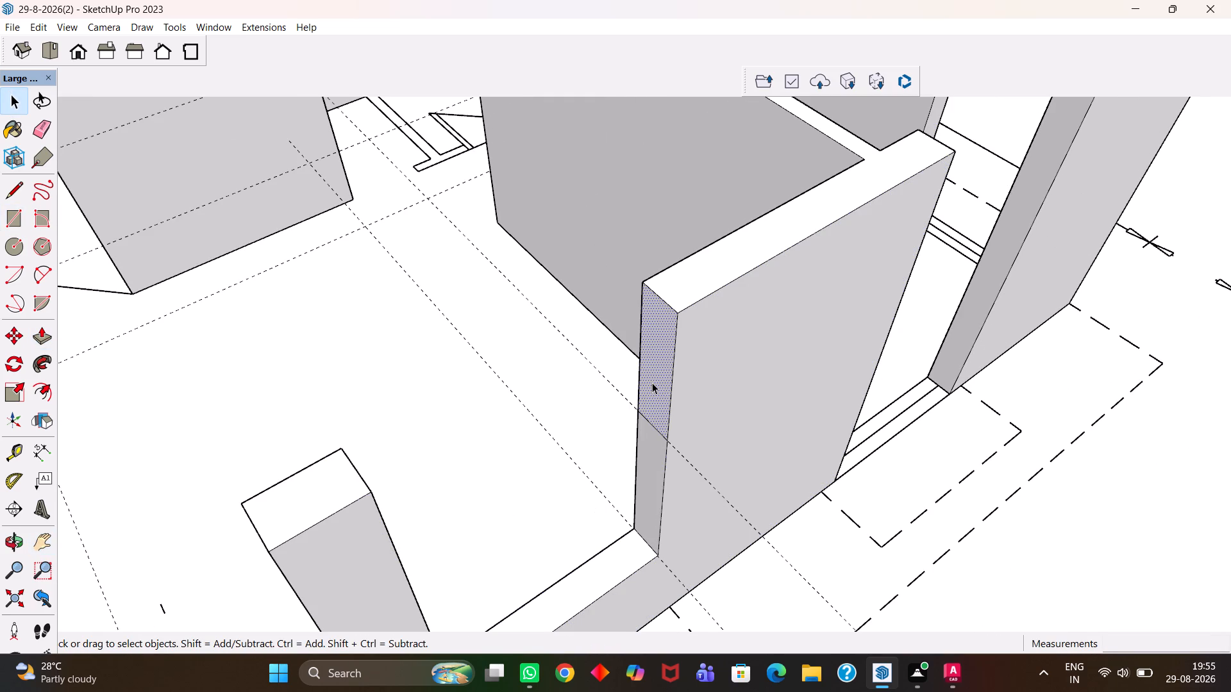
key("p")
left_click(652, 383)
left_click(366, 487)
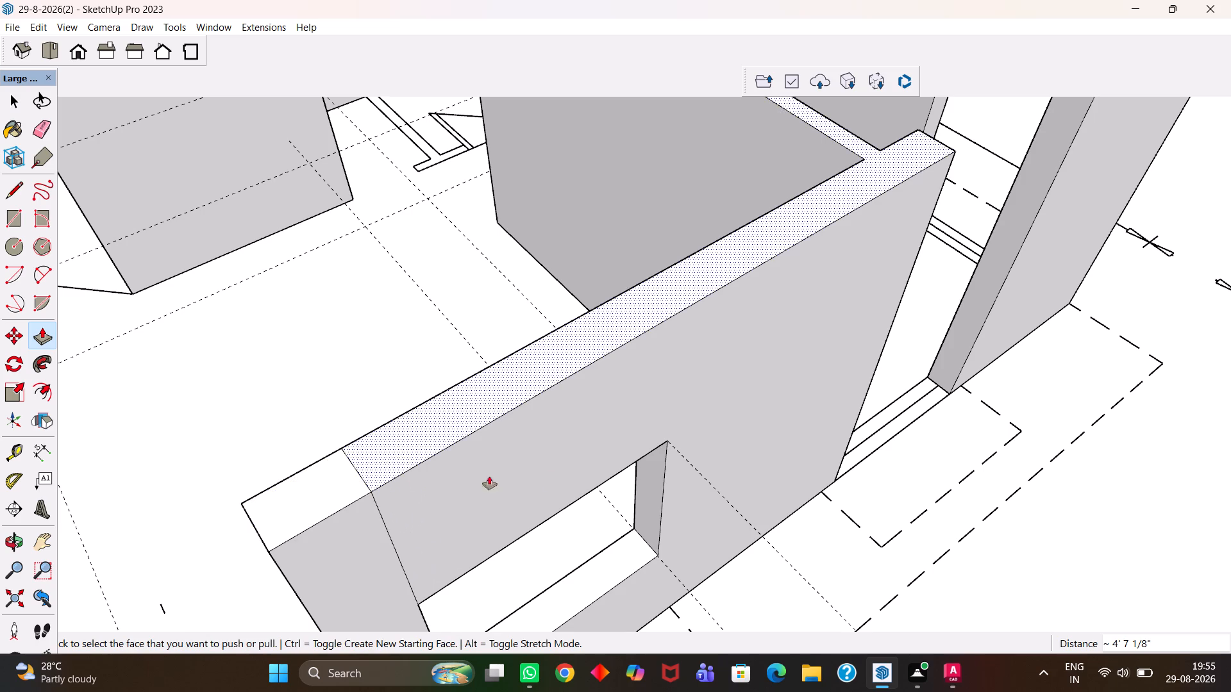
Place a guide 3' above the base on the wall end beside the last window gap of this outer wall.
scroll(581, 488, "down", 11)
key("h")
middle_click_drag(628, 477, 389, 479)
scroll(390, 478, "up", 1)
scroll(587, 485, "up", 4)
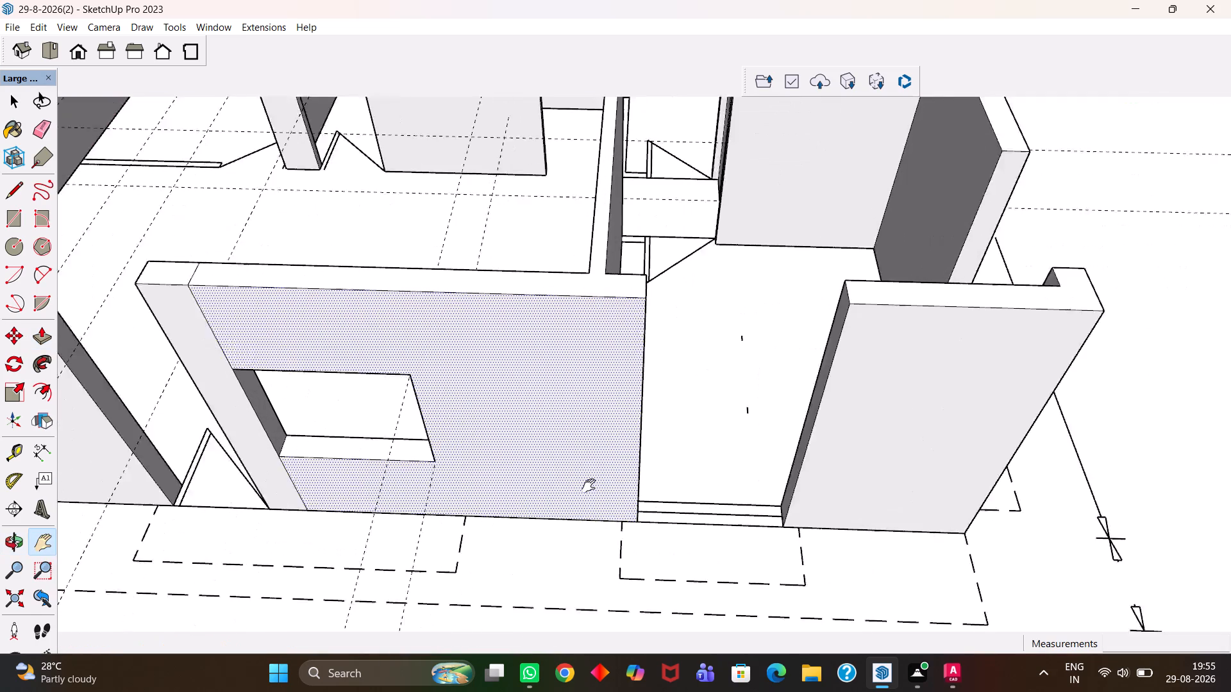
scroll(589, 486, "up", 6)
scroll(622, 489, "down", 5)
middle_click_drag(590, 496, 907, 560)
scroll(901, 553, "up", 1)
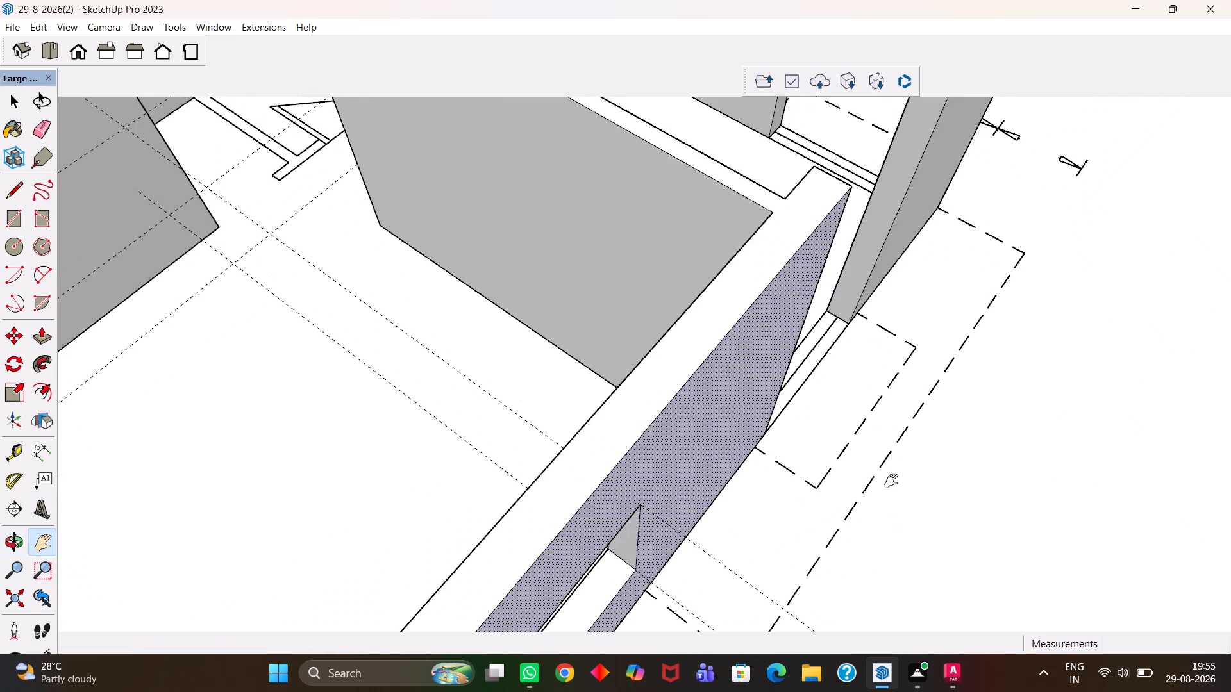
left_click_drag(909, 386, 748, 593)
scroll(685, 556, "up", 5)
left_click_drag(686, 529, 651, 586)
scroll(649, 555, "up", 2)
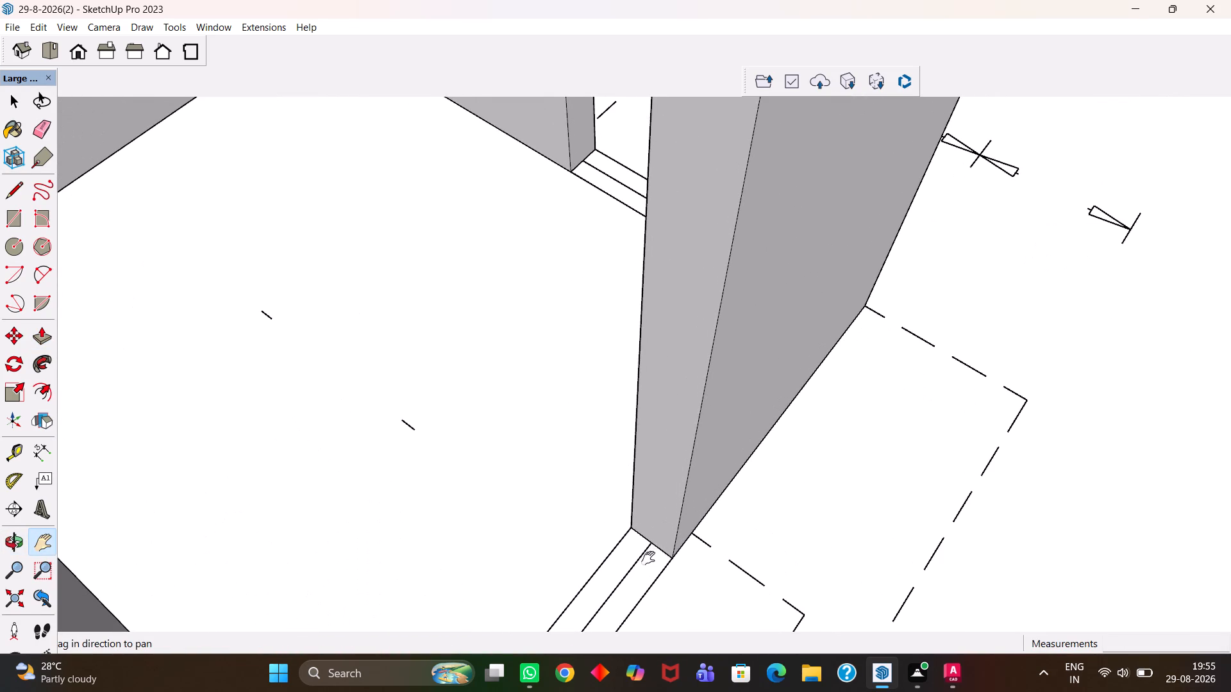
middle_click(638, 543)
key("t")
scroll(641, 540, "up", 1)
left_click(664, 550)
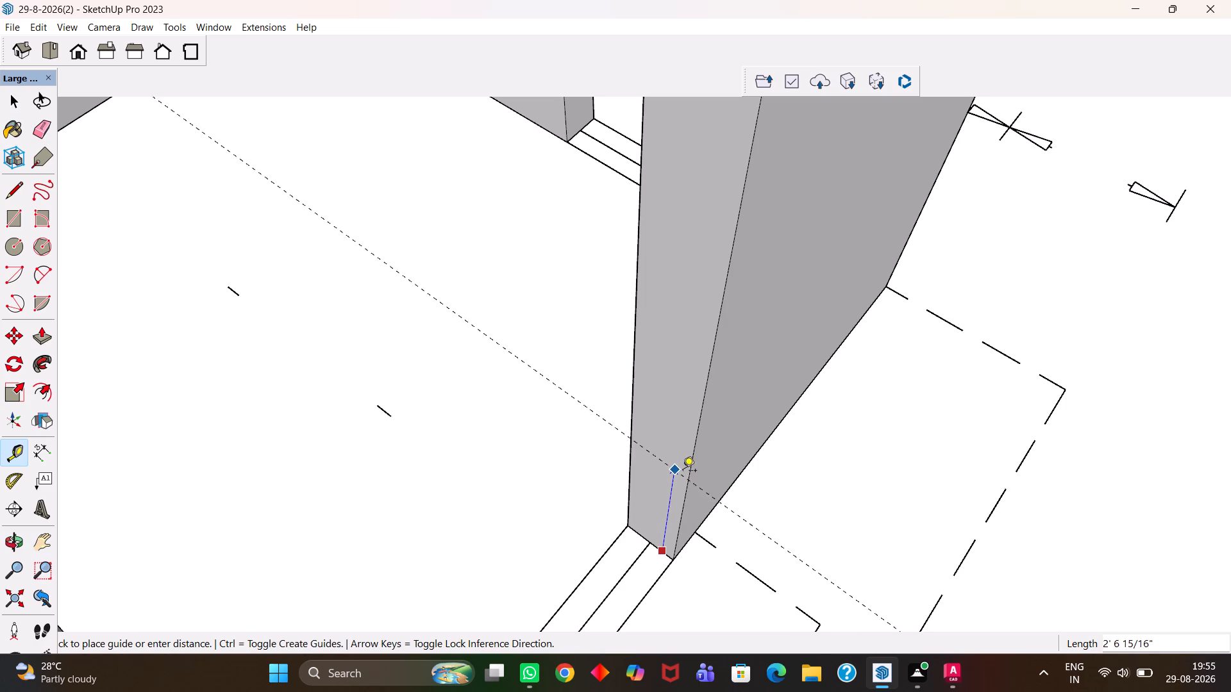
type("3'")
key("Return")
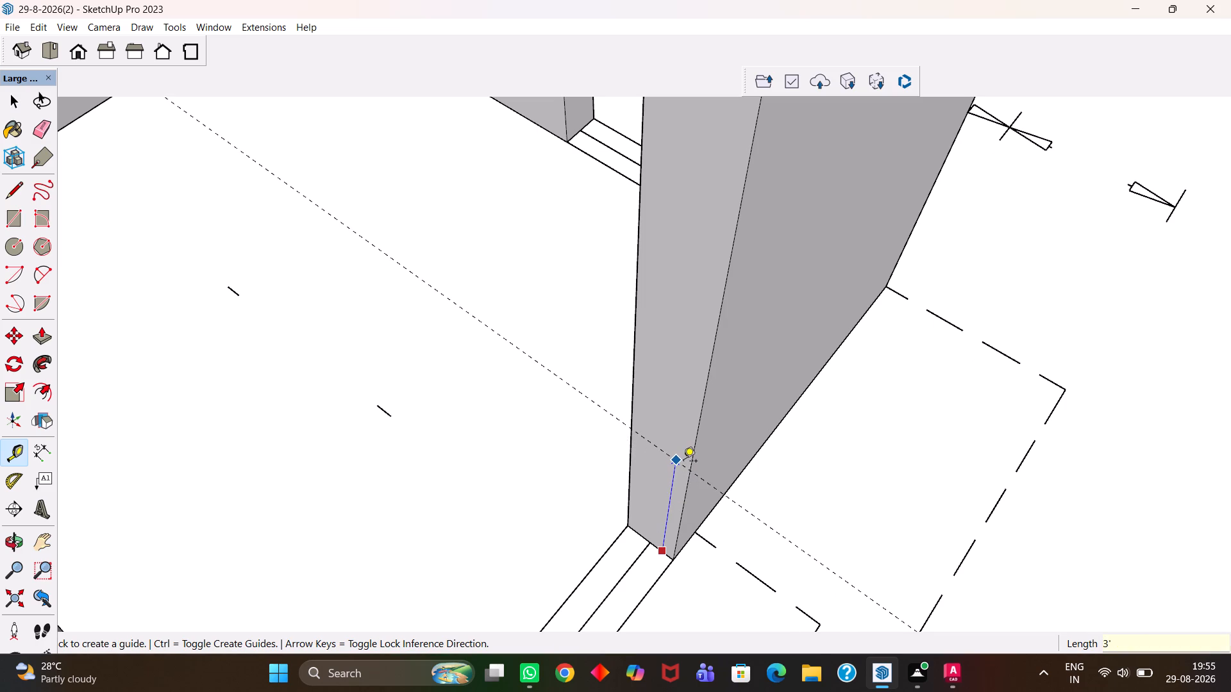
Place a second guide 4' above the 3' guide on the same wall end.
key("h")
left_click_drag(680, 446, 666, 489)
key("t")
left_click(649, 484)
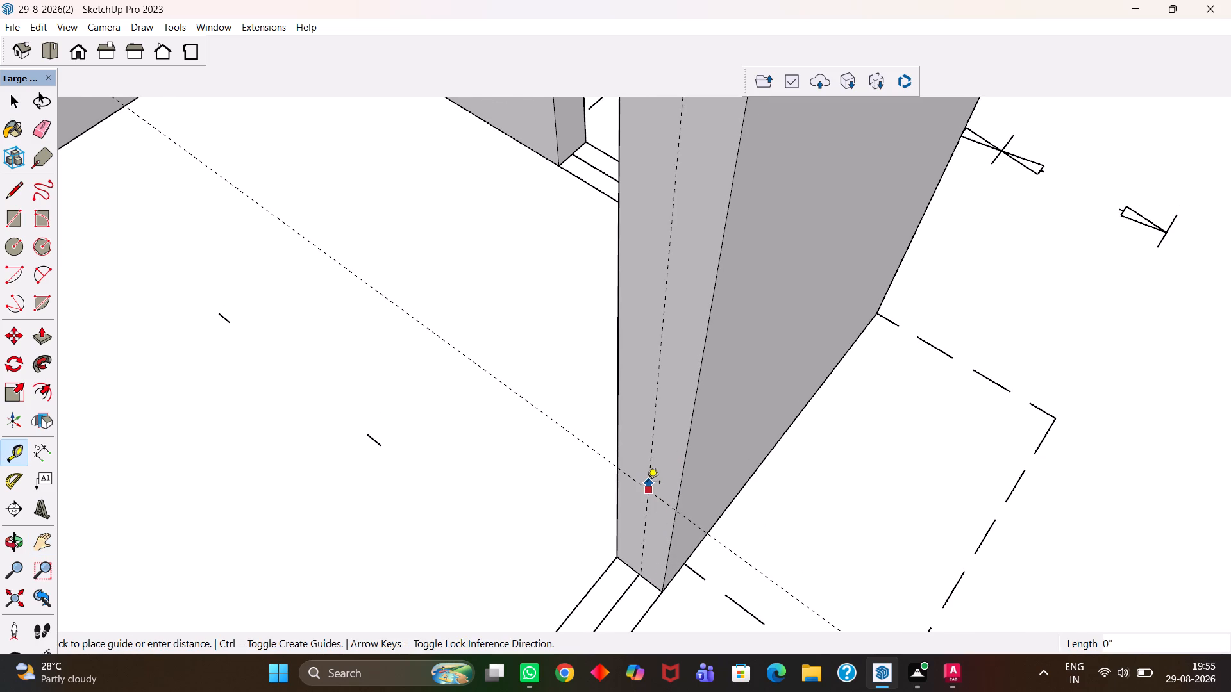
key("space")
type("t")
scroll(647, 483, "up", 2)
left_click(641, 486)
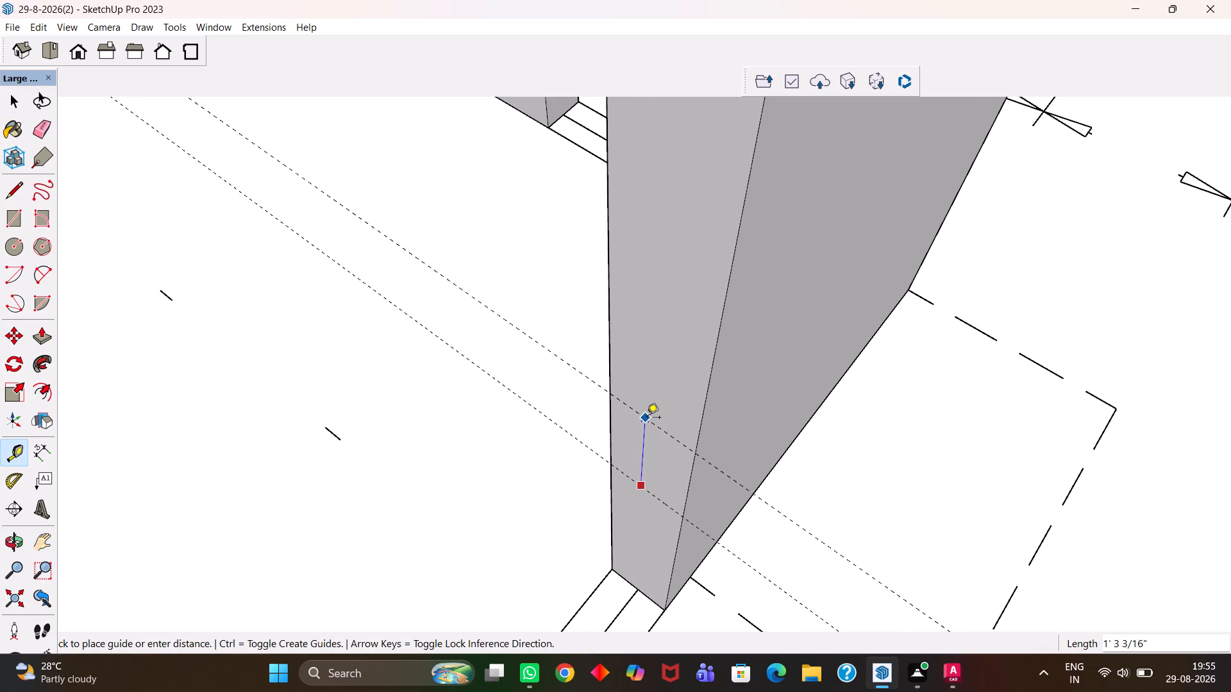
type("4'")
key("Return")
Draw two 9 1/8" lines across the wall's end face, one along each guide.
key("h")
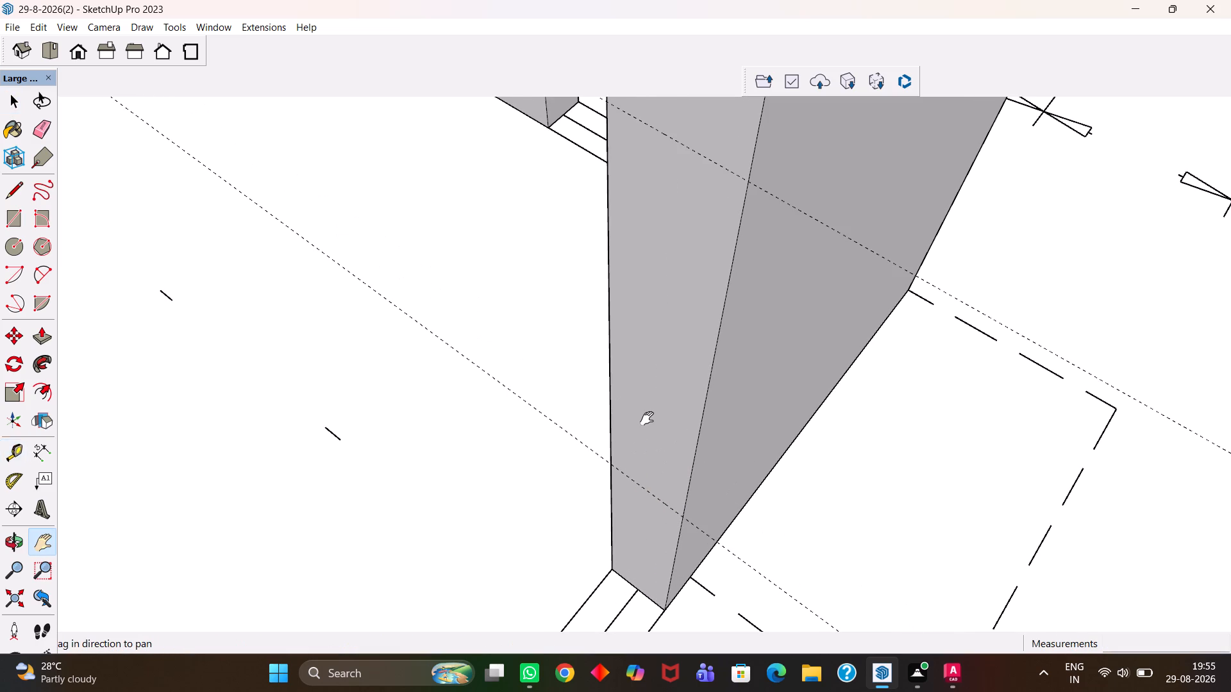
key("l")
scroll(636, 450, "up", 3)
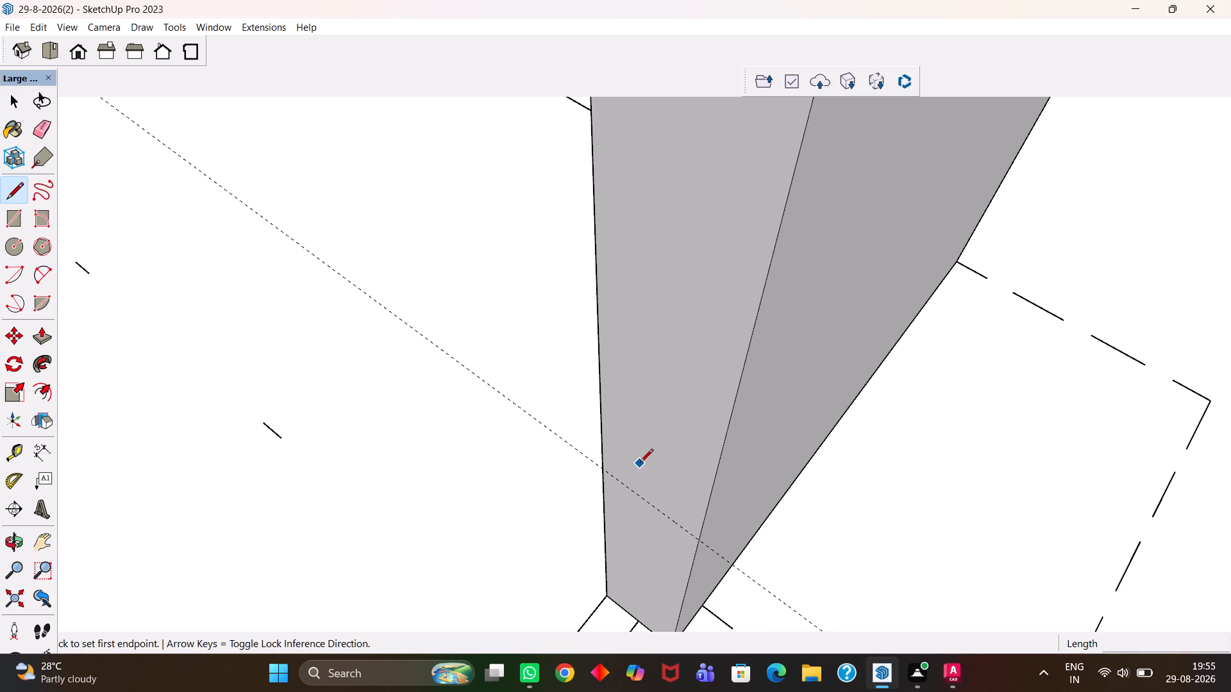
left_click(699, 538)
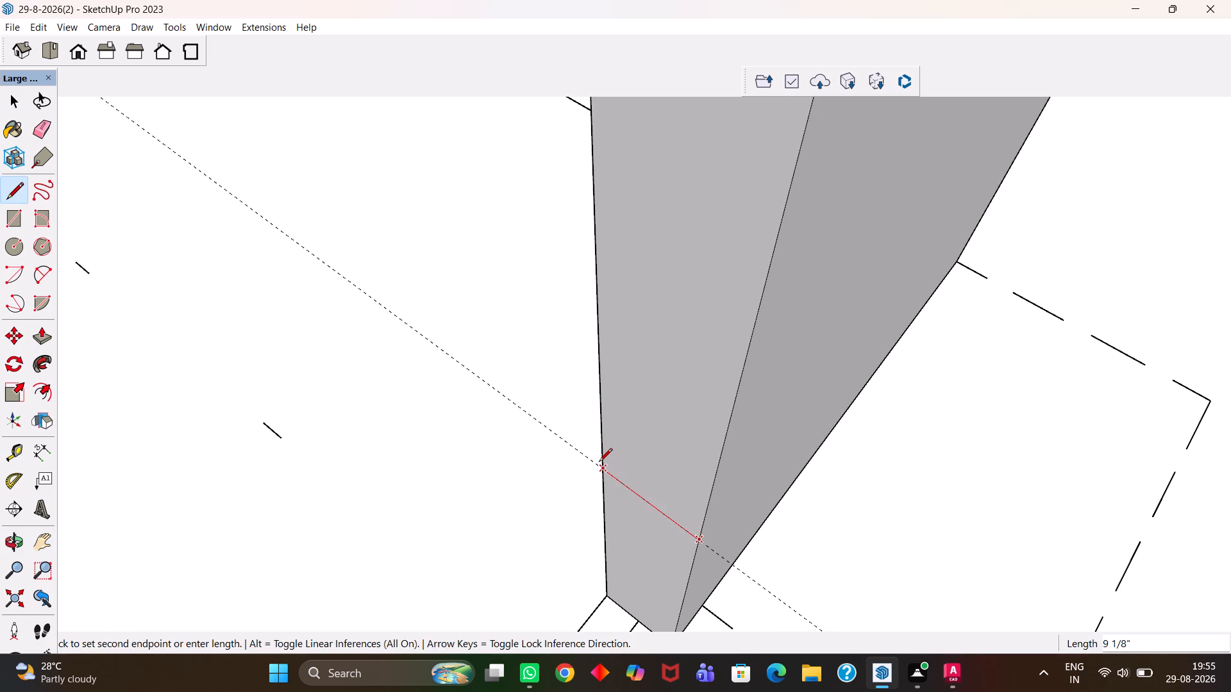
left_click(599, 463)
key("h")
scroll(599, 463, "down", 5)
left_click_drag(621, 406, 630, 516)
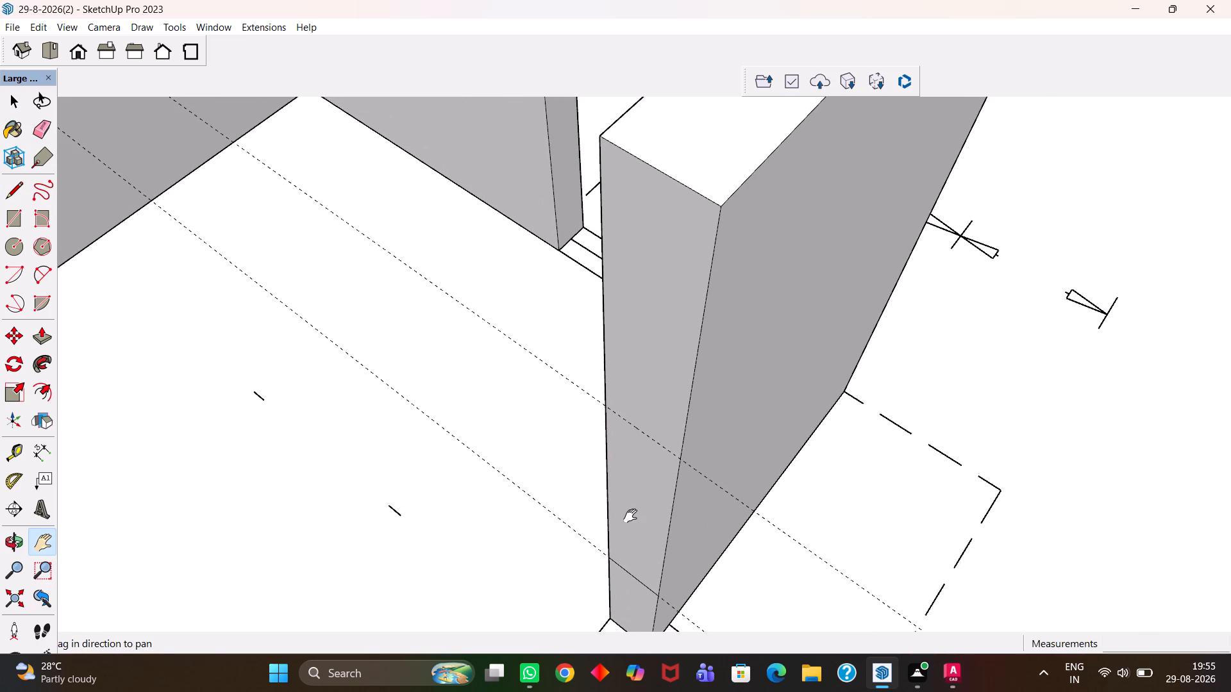
key("l")
left_click(681, 460)
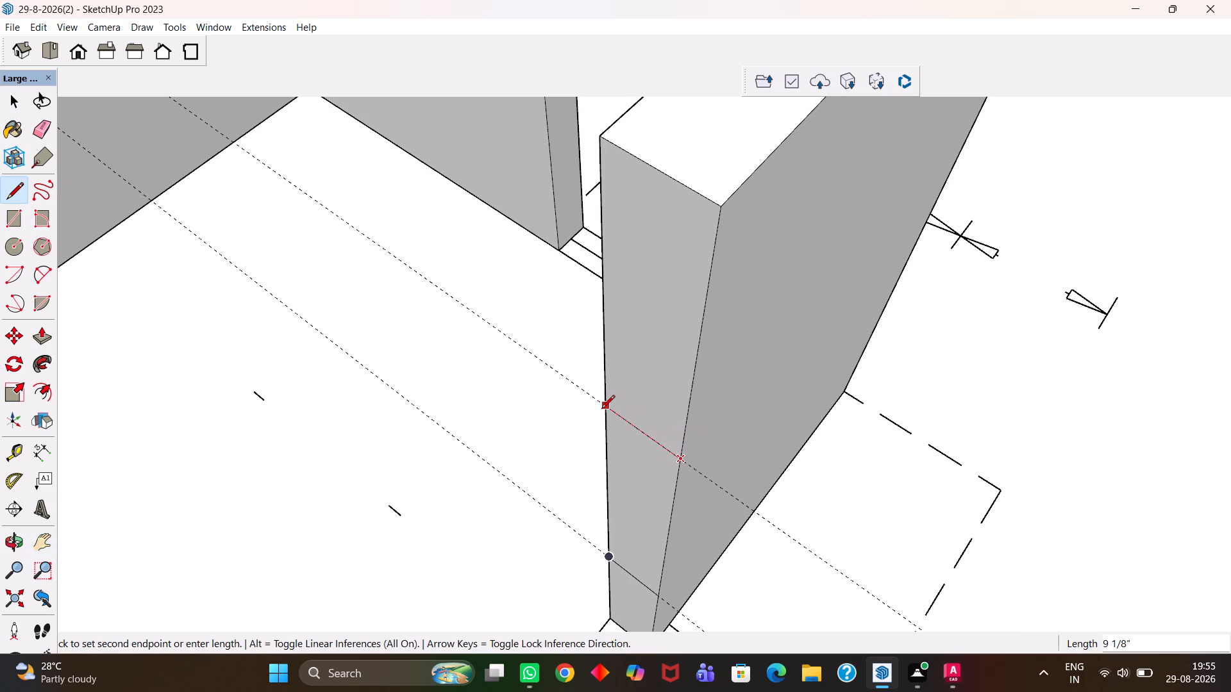
left_click(601, 409)
Push/Pull the end-face section below the lower line across the window gap to the neighbouring wall.
scroll(603, 411, "down", 6)
key("h")
middle_click_drag(649, 491, 558, 476)
scroll(612, 506, "up", 1)
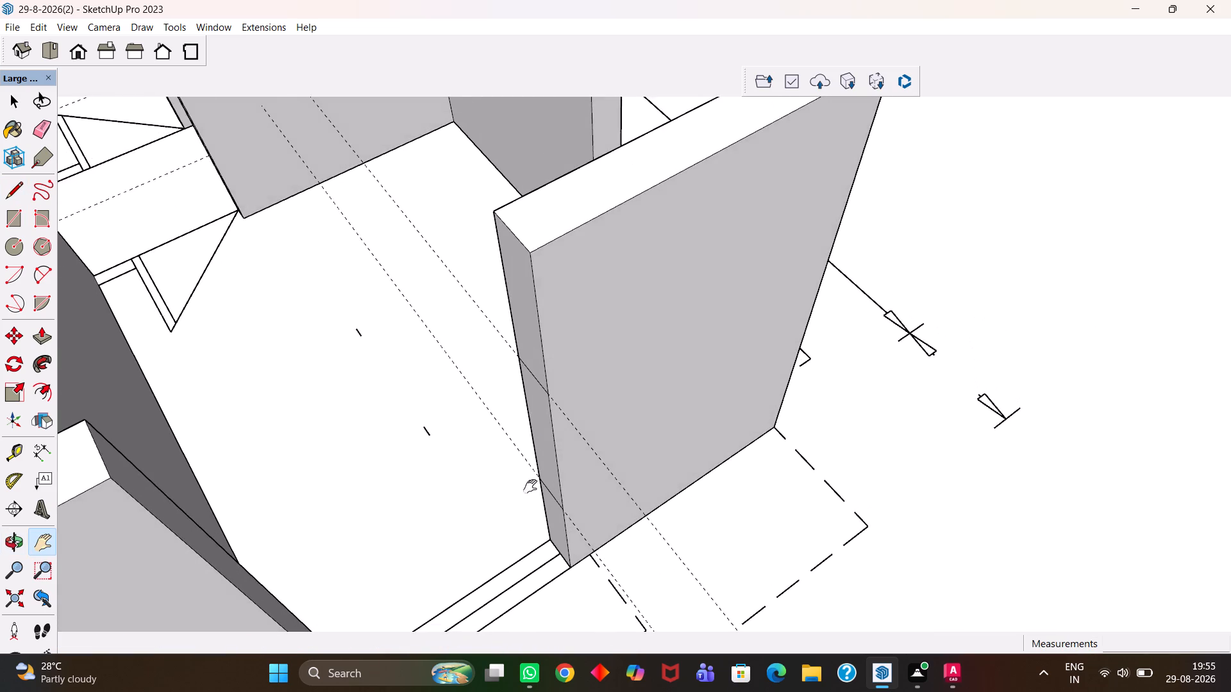
left_click_drag(535, 482, 691, 335)
scroll(689, 361, "down", 3)
left_click_drag(691, 361, 670, 411)
scroll(685, 432, "up", 4)
middle_click_drag(692, 436, 683, 441)
scroll(687, 441, "up", 1)
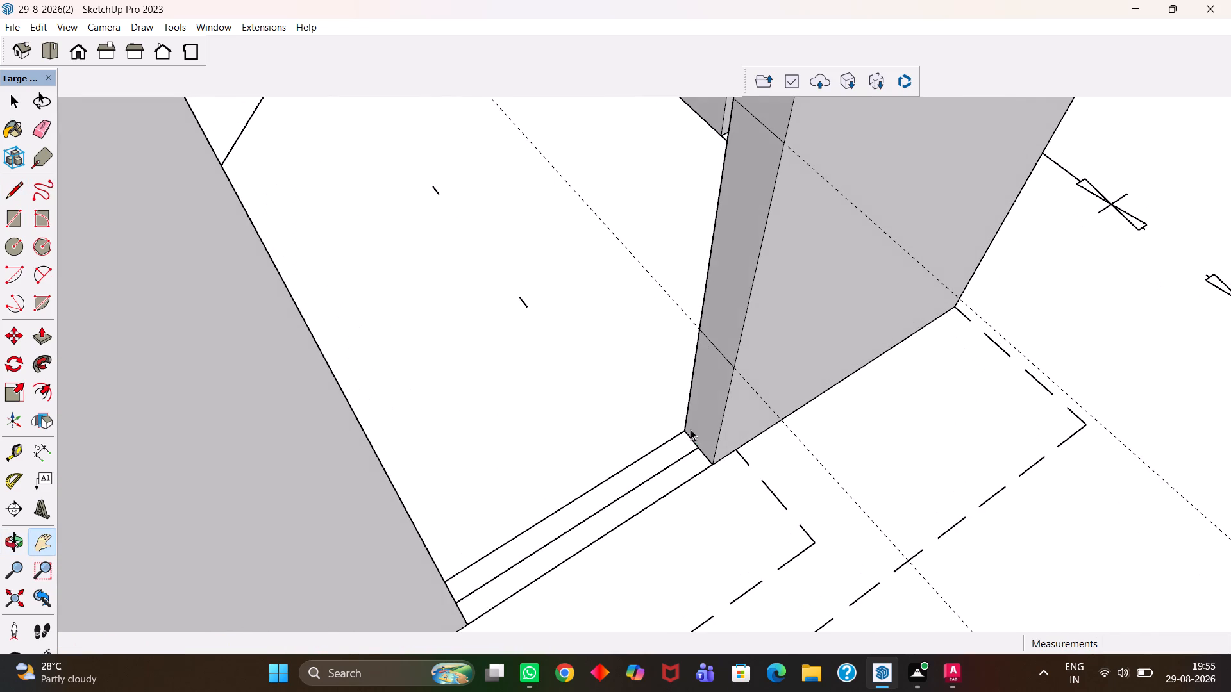
key("space")
left_click(715, 407)
key("p")
left_click(715, 407)
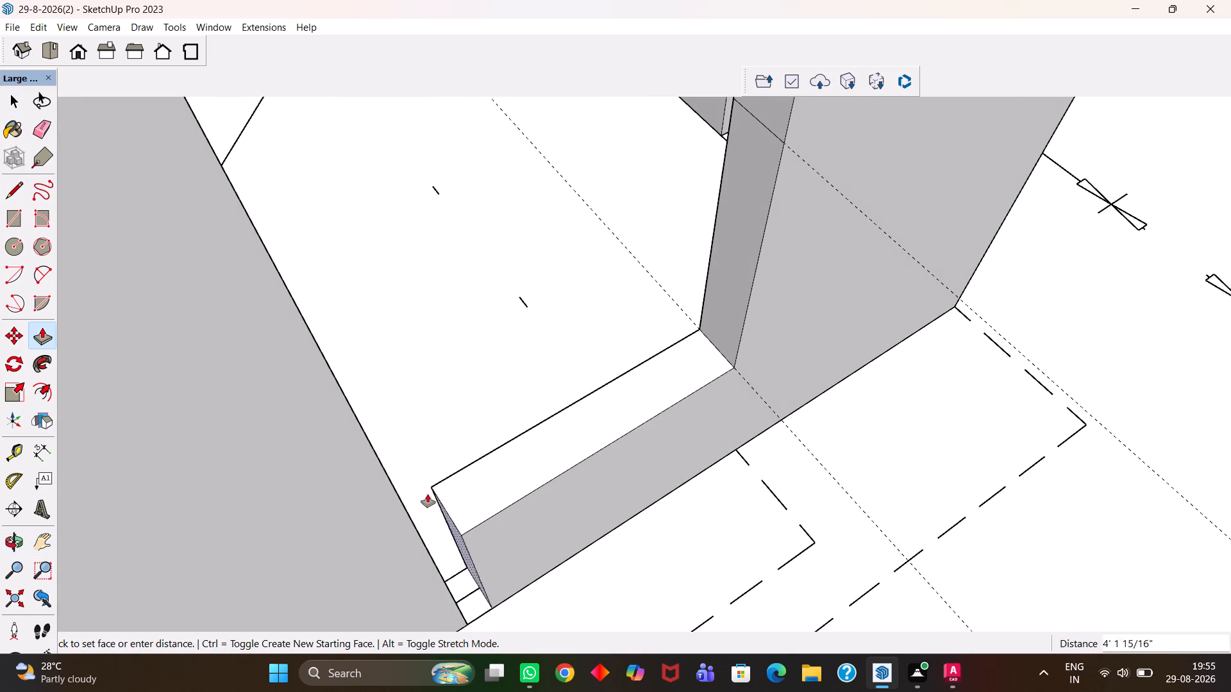
left_click(399, 506)
Push/Pull the end-face section above the upper line about 4' 7" to the neighbouring wall, completing the window opening.
scroll(401, 511, "down", 6)
key("h")
left_click_drag(535, 393, 564, 450)
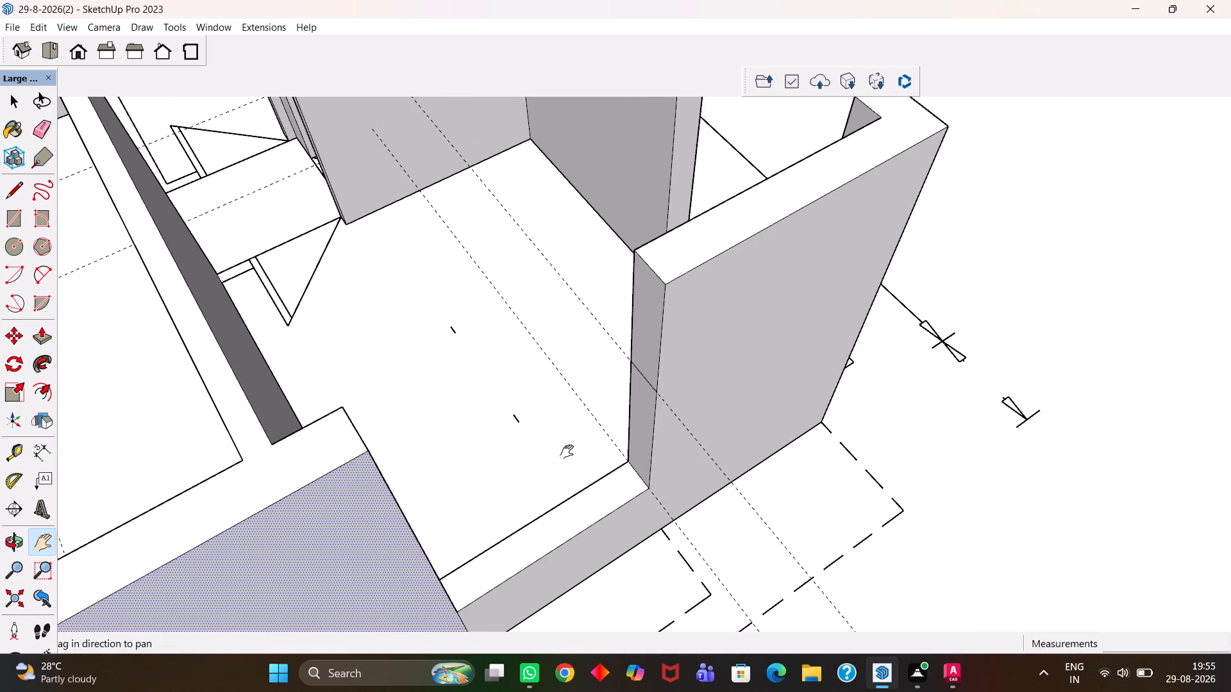
middle_click_drag(585, 450, 583, 422)
key("space")
left_click(644, 286)
key("p")
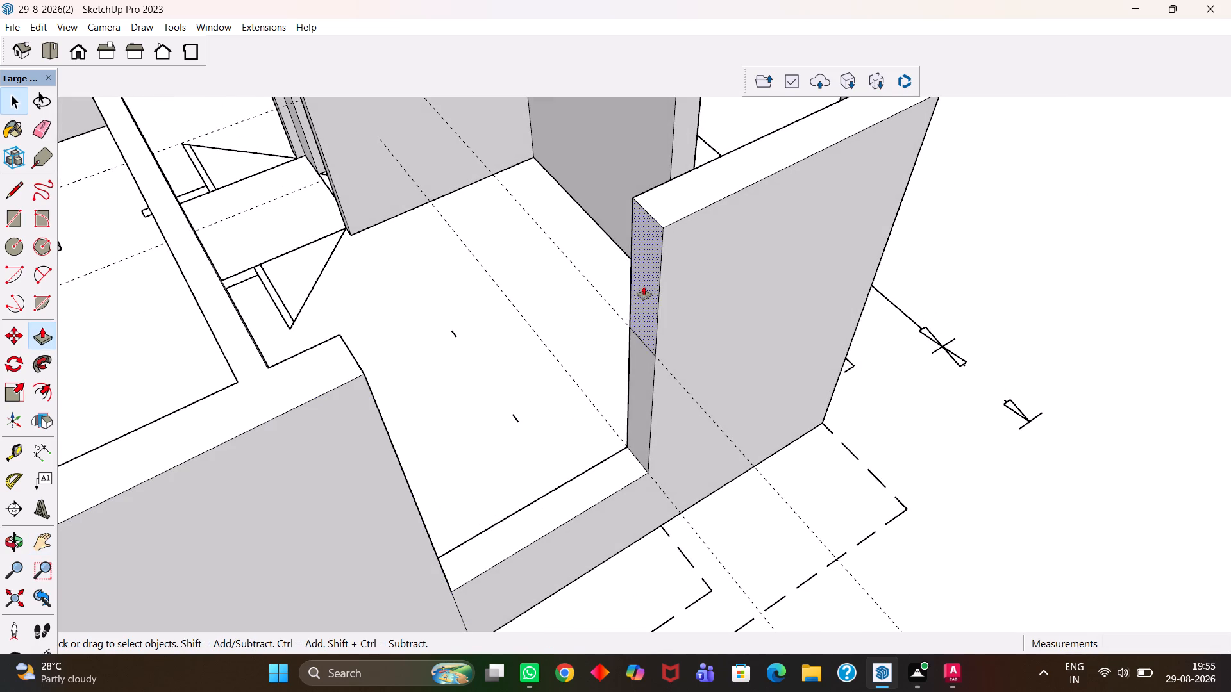
left_click(644, 286)
left_click(359, 373)
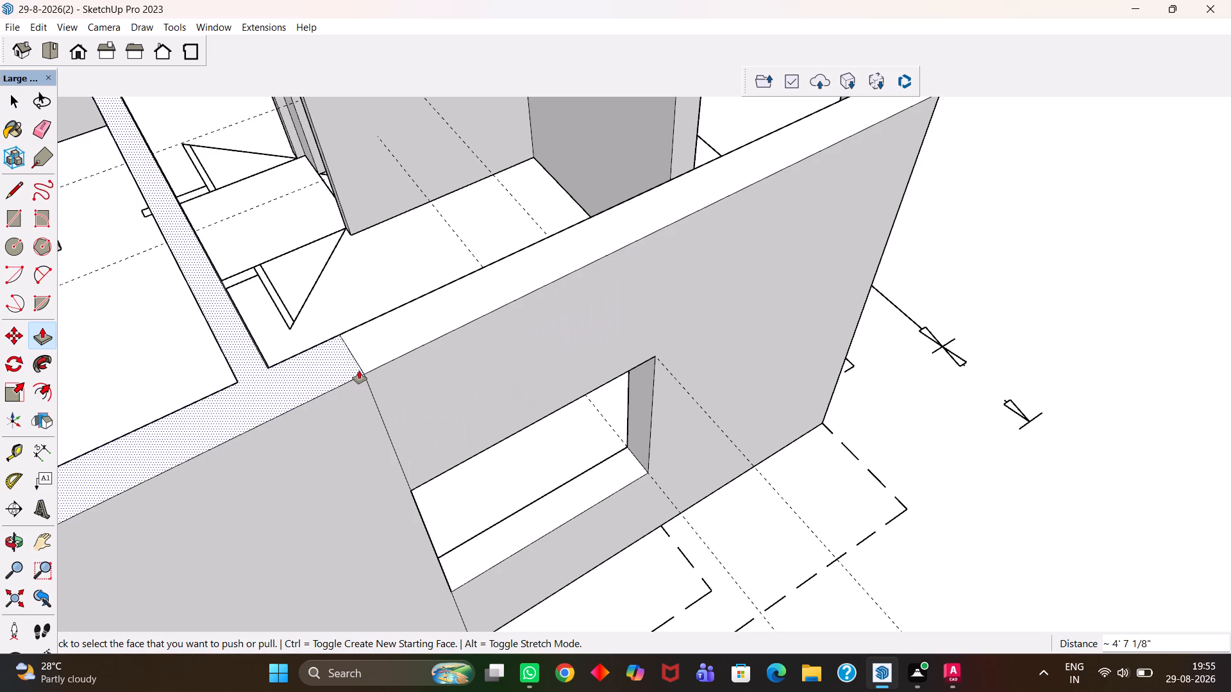
Erase the seam edges where the new window sections meet the neighbouring wall, on its face, top and below the opening.
scroll(353, 376, "up", 1)
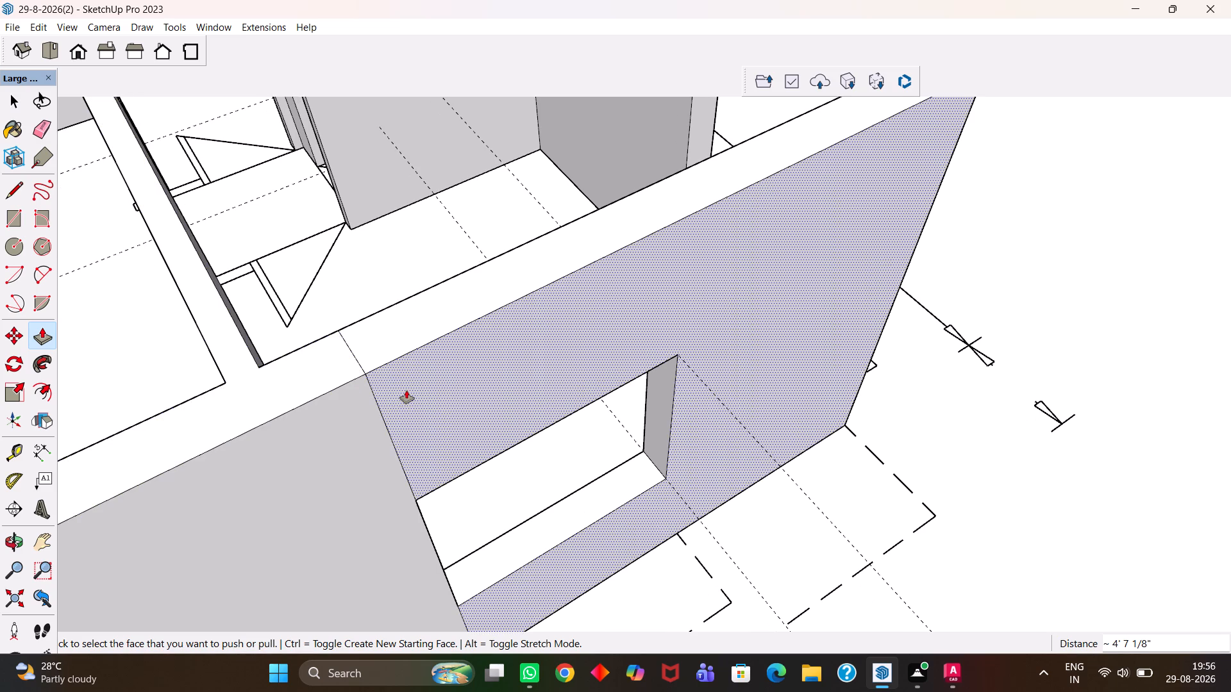
key("e")
left_click_drag(402, 397, 356, 424)
left_click_drag(356, 365, 352, 354)
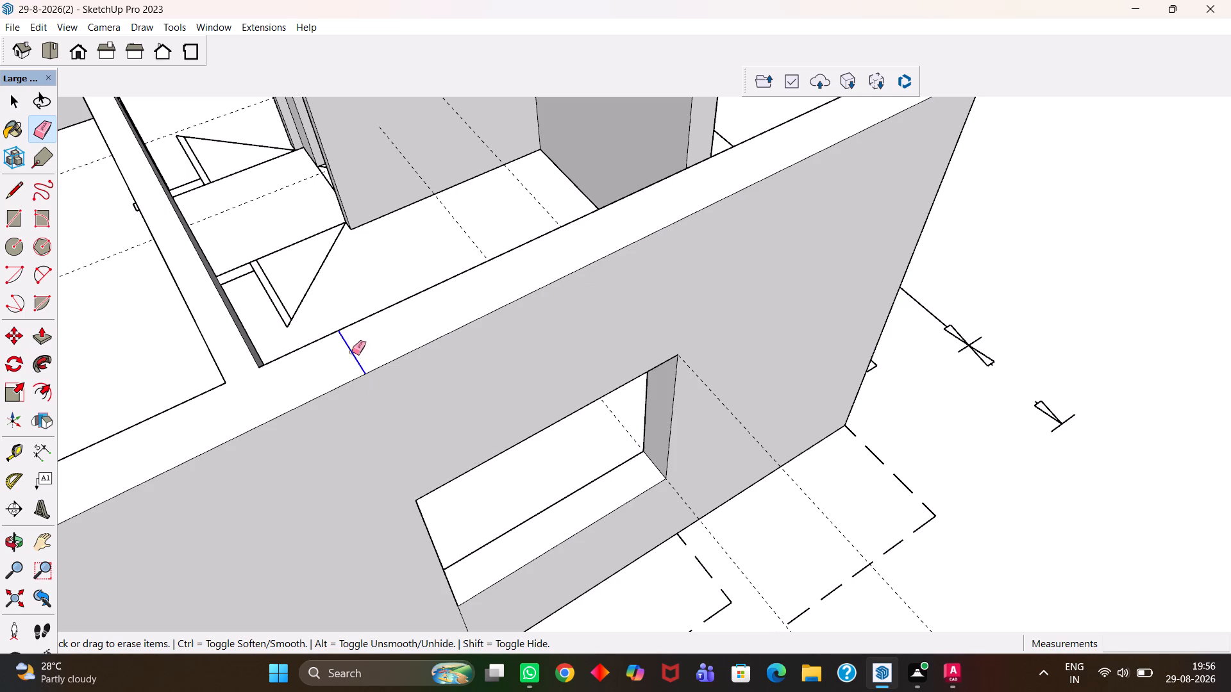
scroll(380, 386, "down", 4)
left_click_drag(456, 592, 456, 586)
scroll(453, 584, "down", 7)
key("h")
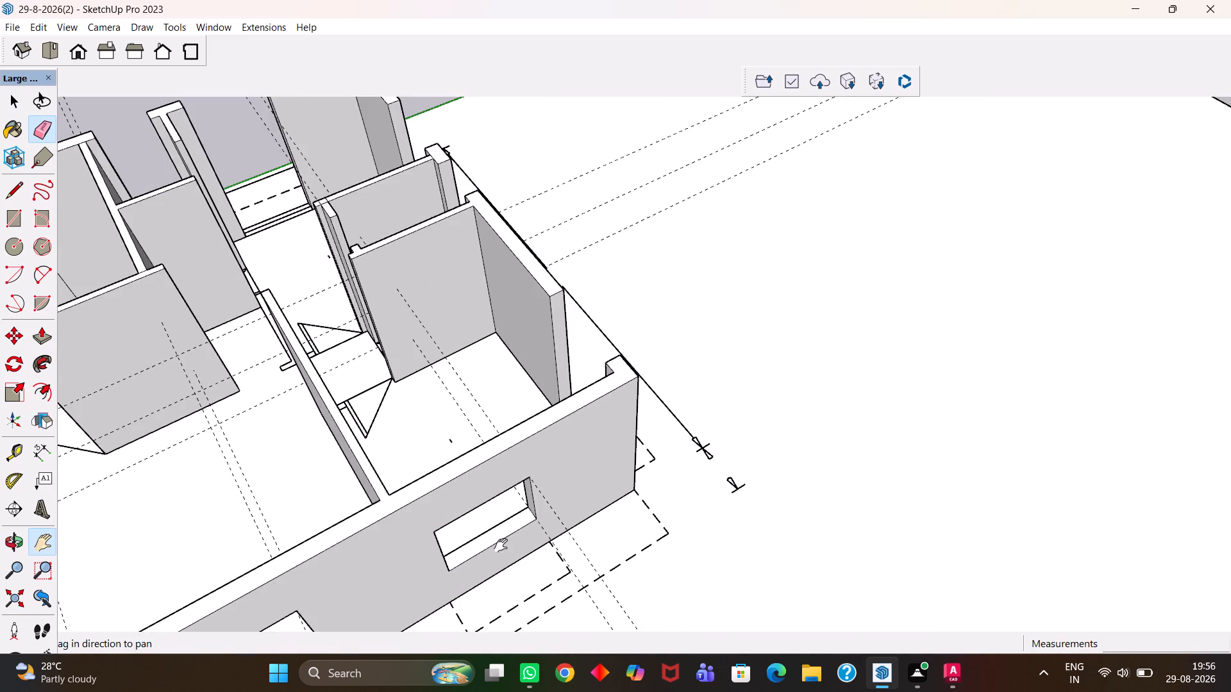
Place a guide 3' above the base edge of the wall end face at the next window gap, near the building corner.
middle_click_drag(595, 477, 448, 484)
scroll(660, 419, "up", 5)
middle_click_drag(648, 416, 385, 476)
scroll(385, 469, "up", 1)
left_click_drag(494, 332, 576, 525)
scroll(596, 484, "up", 4)
middle_click_drag(590, 495, 573, 480)
scroll(573, 480, "up", 2)
key("t")
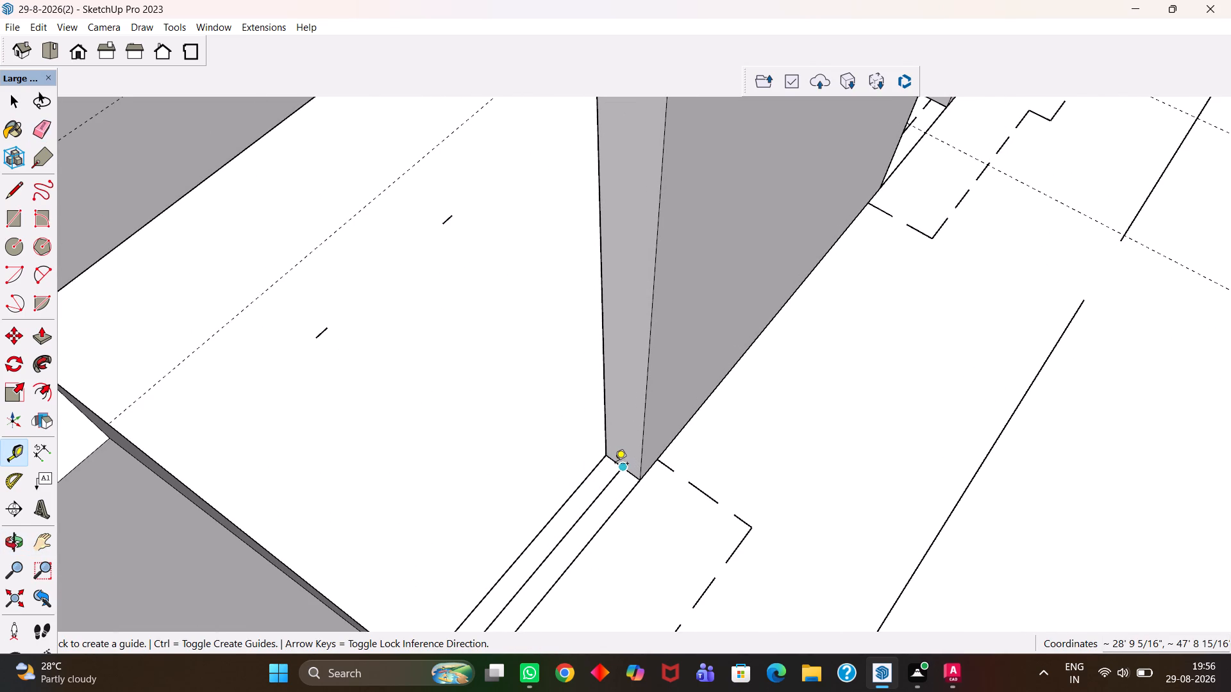
left_click(614, 464)
scroll(614, 464, "up", 11)
key("t")
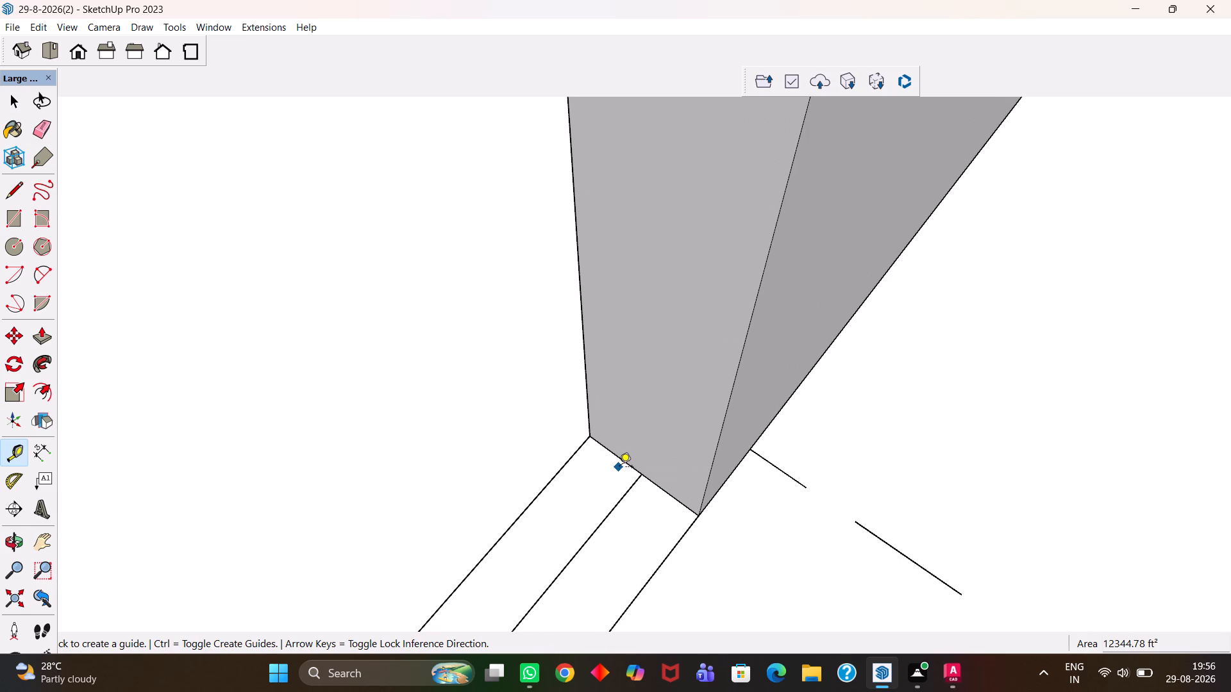
left_click(624, 460)
type("3'")
key("Return")
Place a second guide 4' above the 3' guide on the same wall end face.
key("h")
scroll(672, 321, "up", 1)
scroll(672, 321, "down", 12)
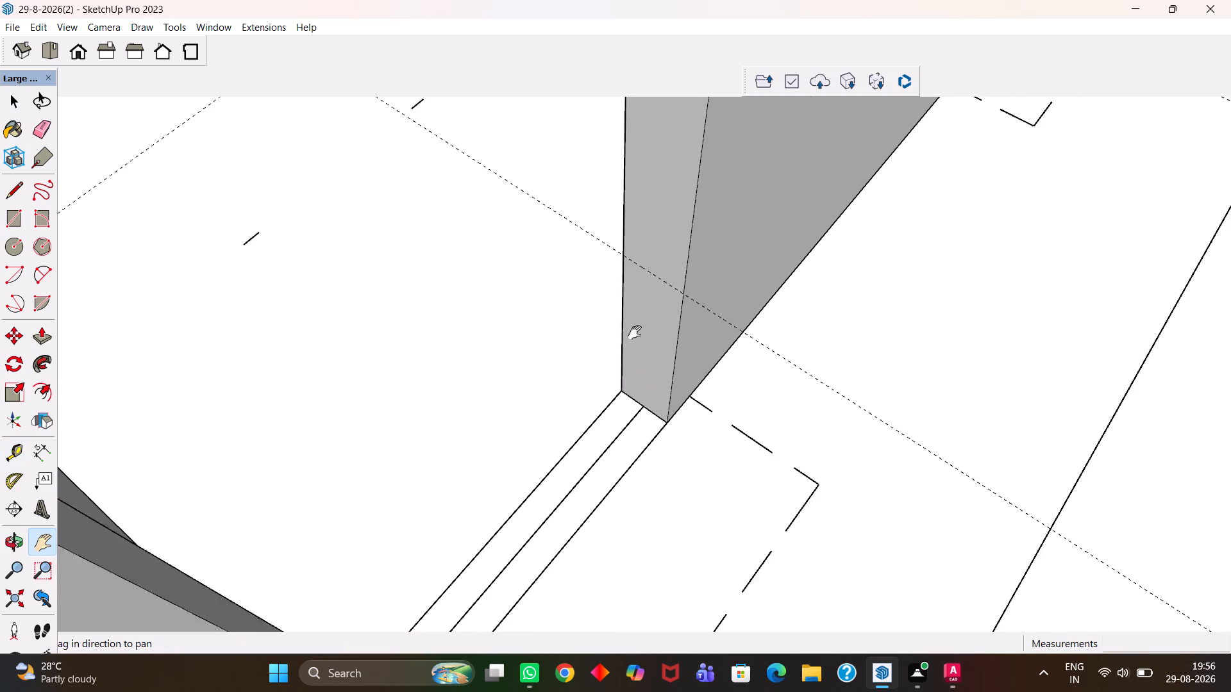
left_click_drag(633, 327, 633, 504)
middle_click_drag(635, 493, 637, 463)
key("t")
left_click(659, 438)
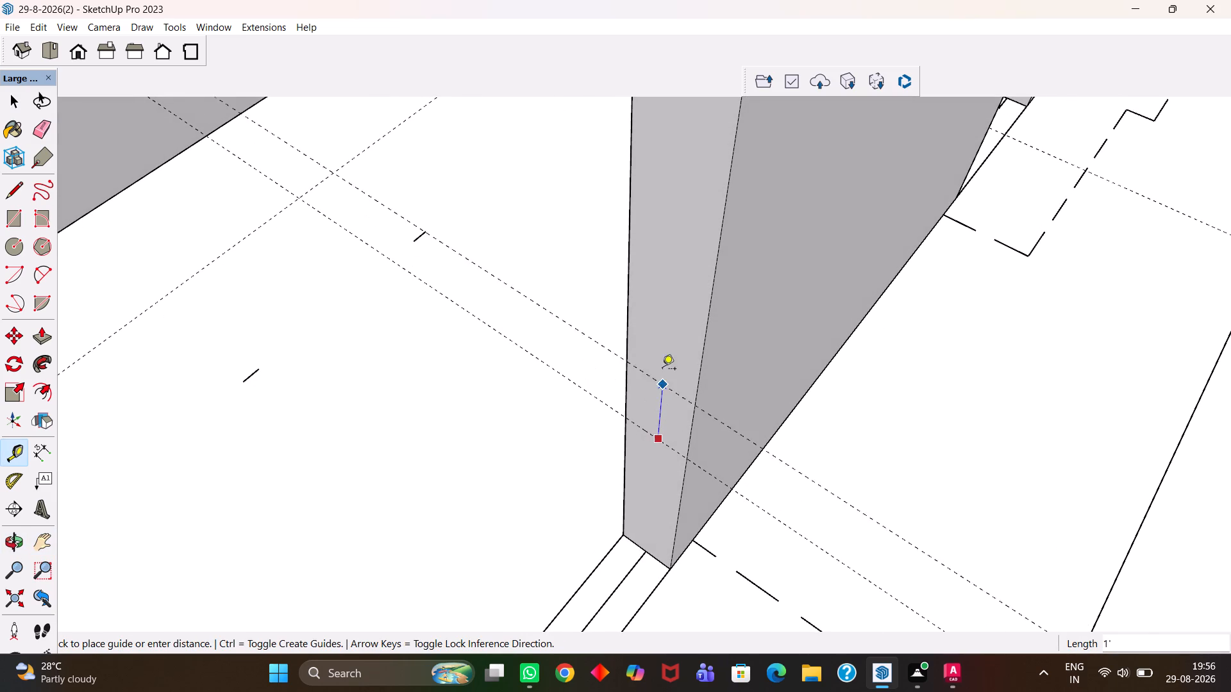
type("4'")
key("Return")
Draw a rectangle across the wall's end face between the upper and lower guides.
key("h")
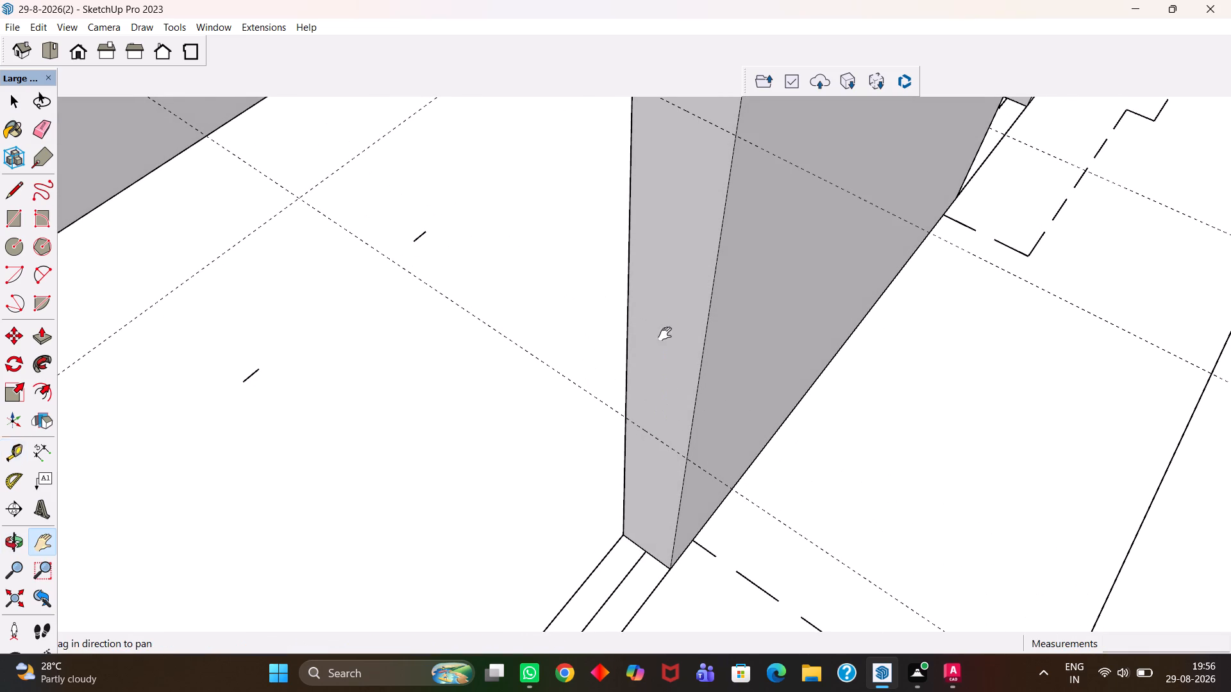
scroll(675, 299, "up", 1)
left_click_drag(674, 293, 652, 334)
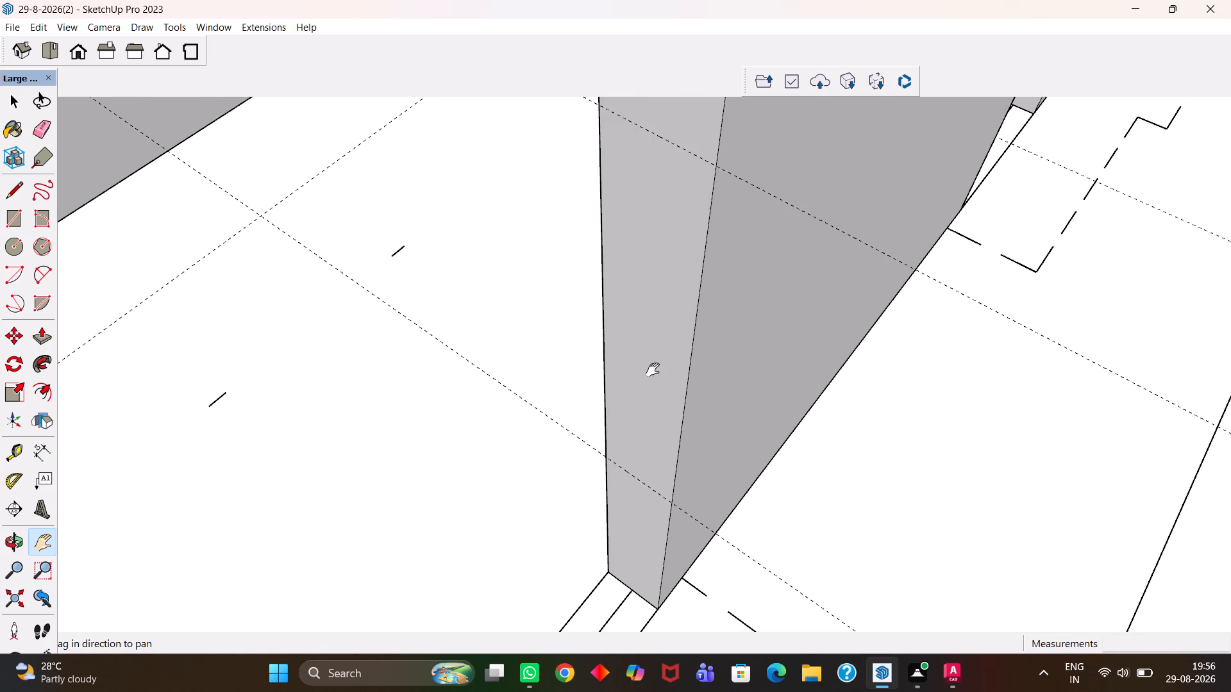
left_click_drag(676, 404, 651, 487)
middle_click_drag(608, 513, 614, 498)
key("r")
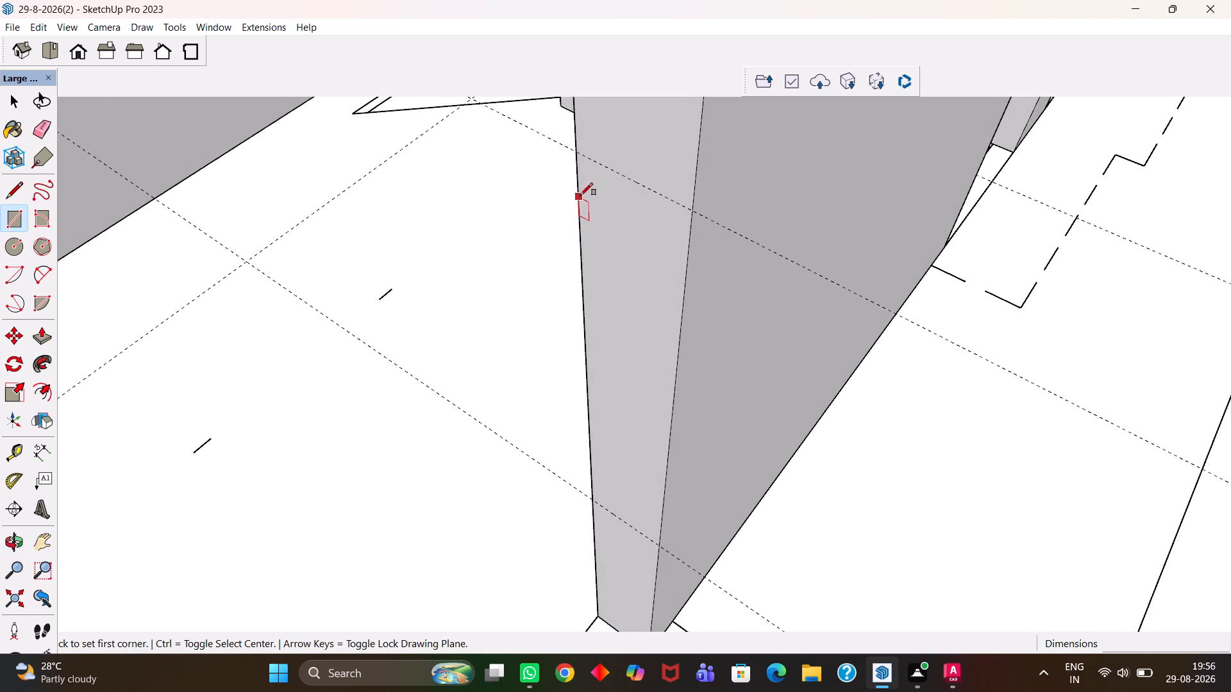
left_click(578, 151)
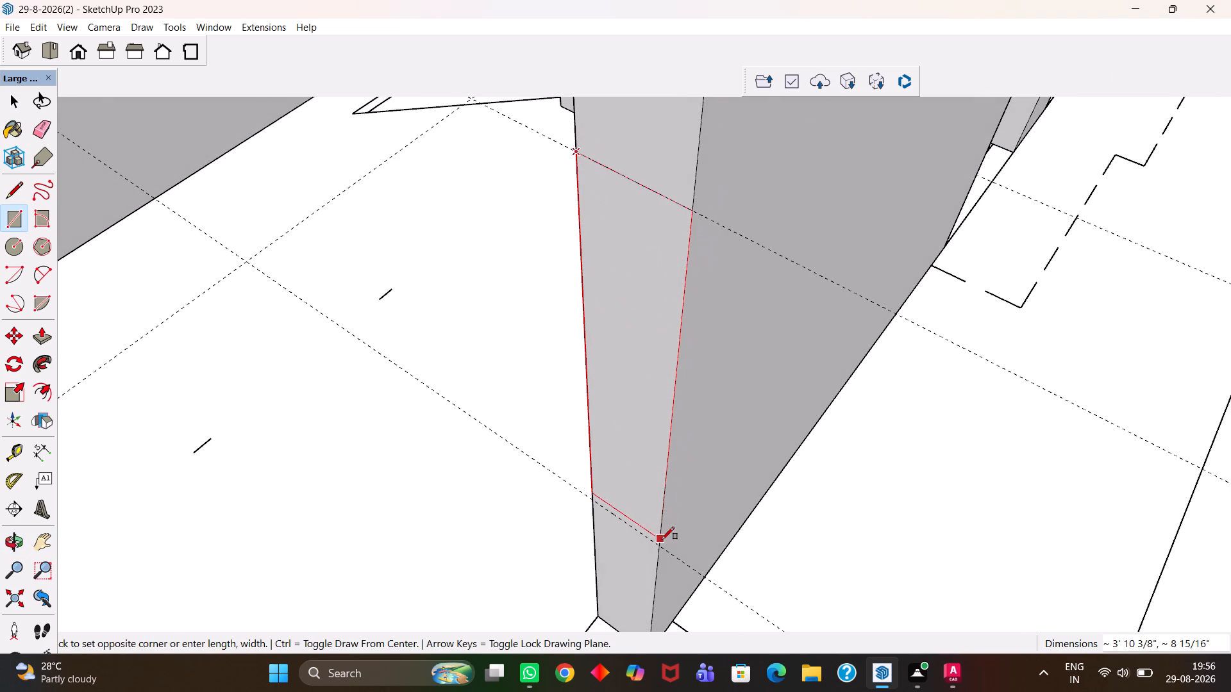
left_click(657, 546)
Push/Pull the end-face section below the lower guide about 4' 7" across the gap to the corner wall.
key("h")
scroll(654, 488, "down", 5)
left_click_drag(638, 500, 605, 374)
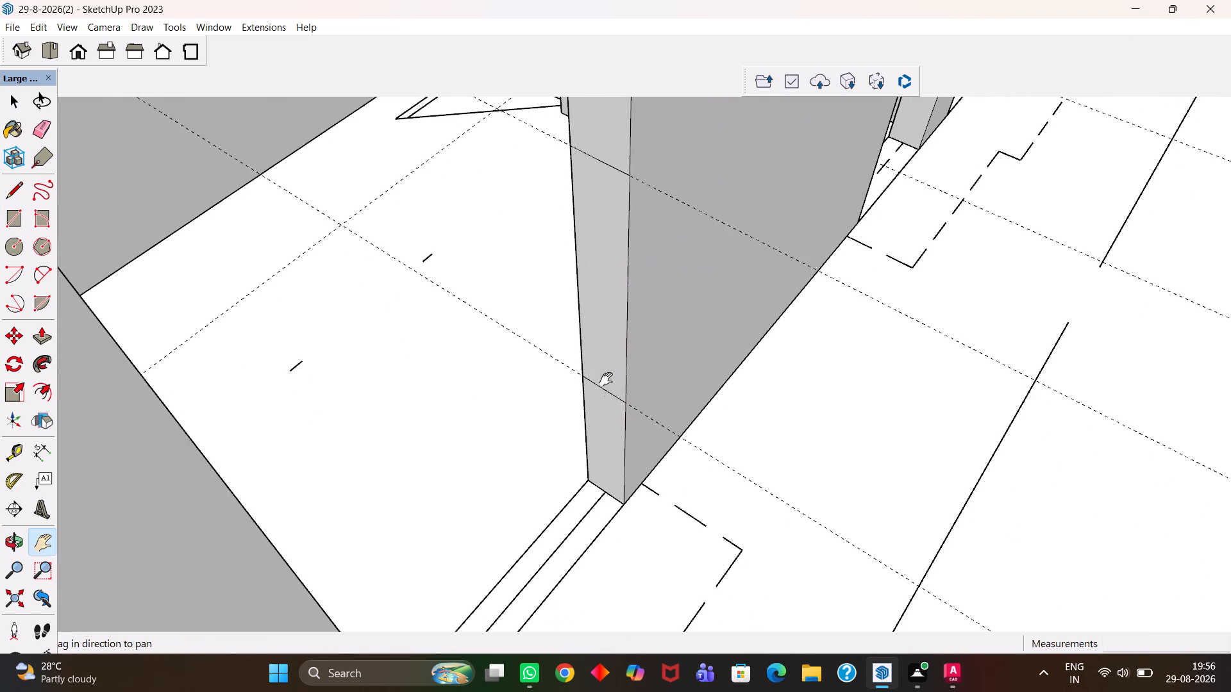
middle_click_drag(627, 424, 598, 434)
key("space")
left_click(592, 438)
scroll(594, 440, "down", 4)
key("p")
left_click(594, 440)
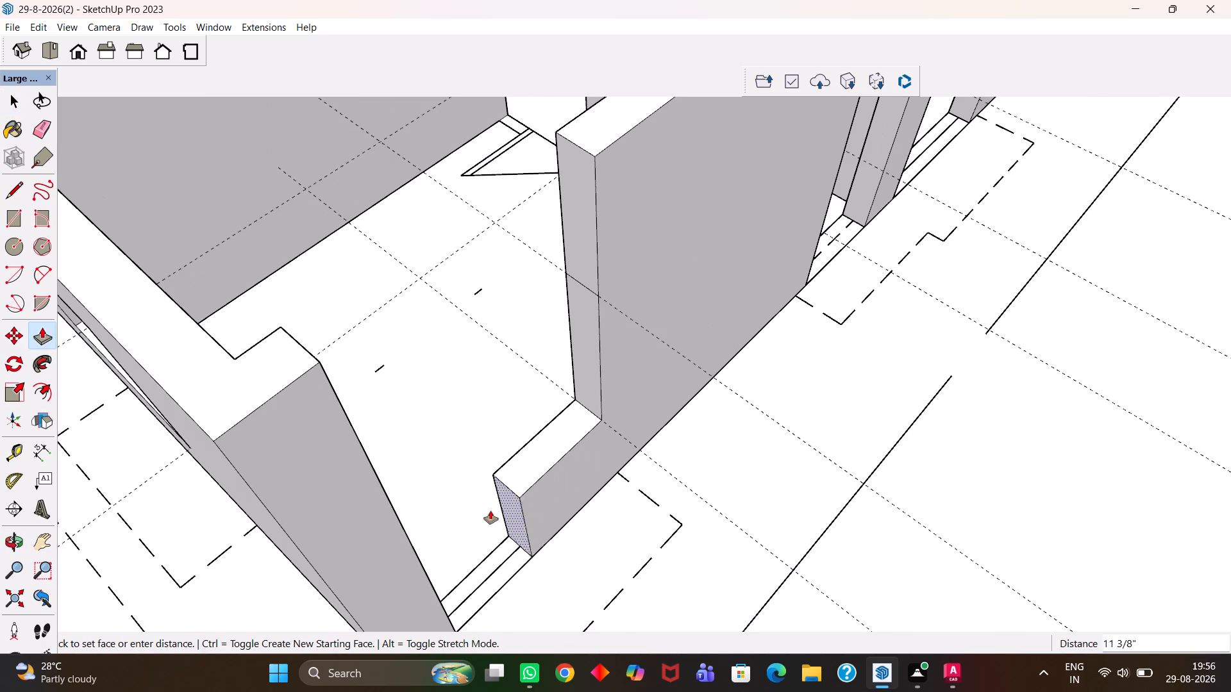
left_click(408, 548)
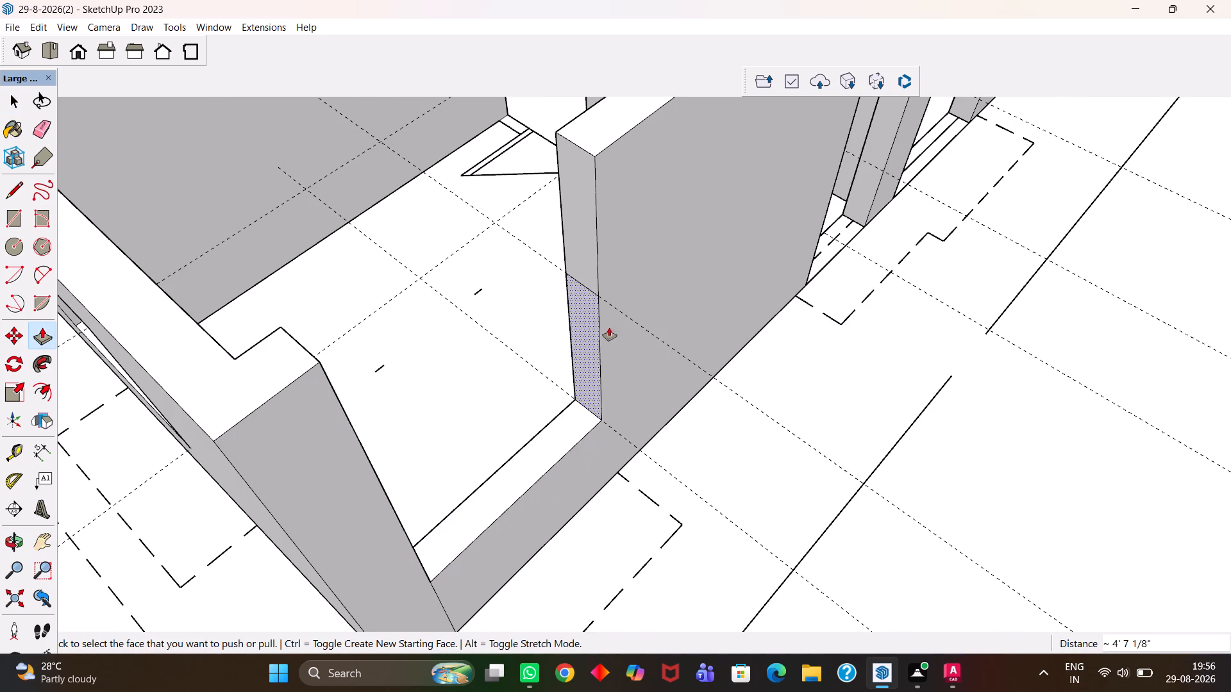
Push/Pull the end-face section above the upper guide about 4' 7" to the corner wall, closing the top of the window opening.
left_click(580, 222)
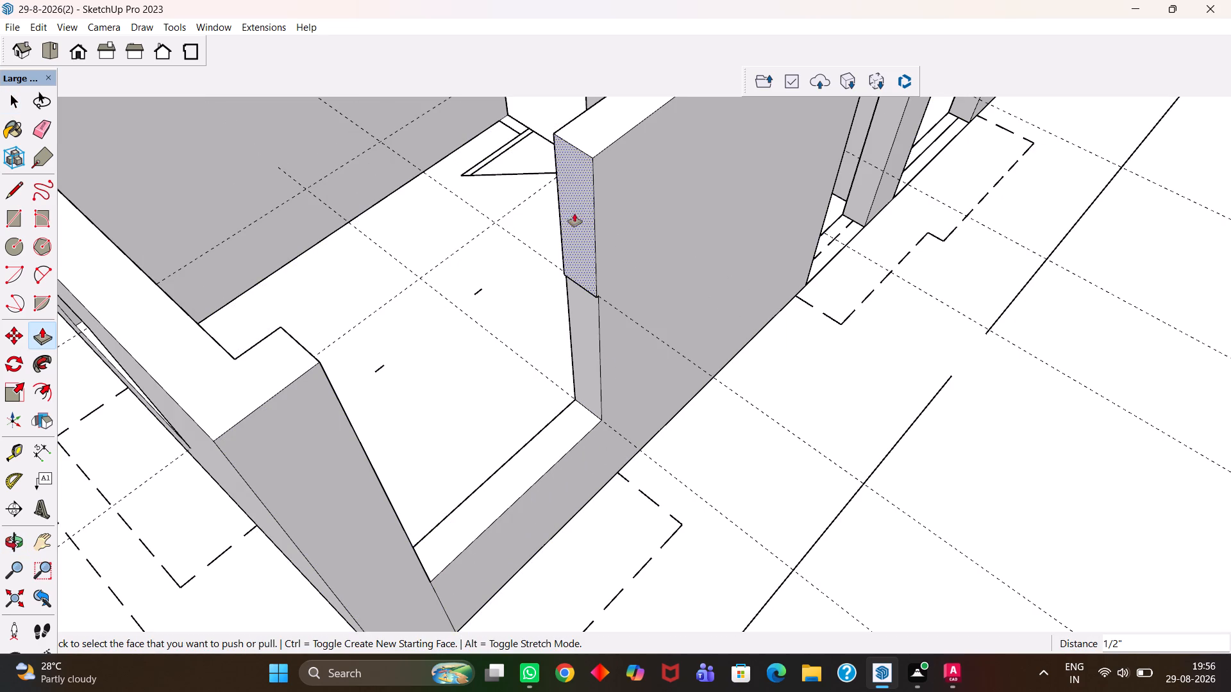
left_click(580, 211)
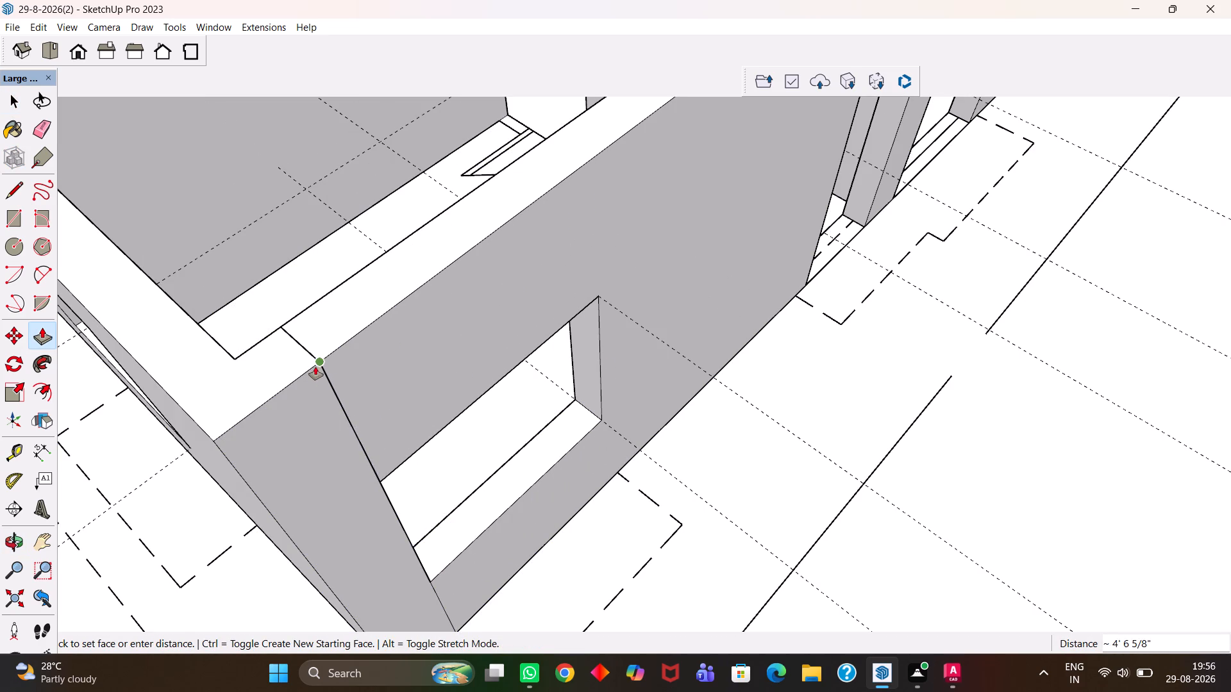
left_click(315, 367)
Erase the seam edges where the new window sections meet the corner wall, on its top, face and below the opening.
key("e")
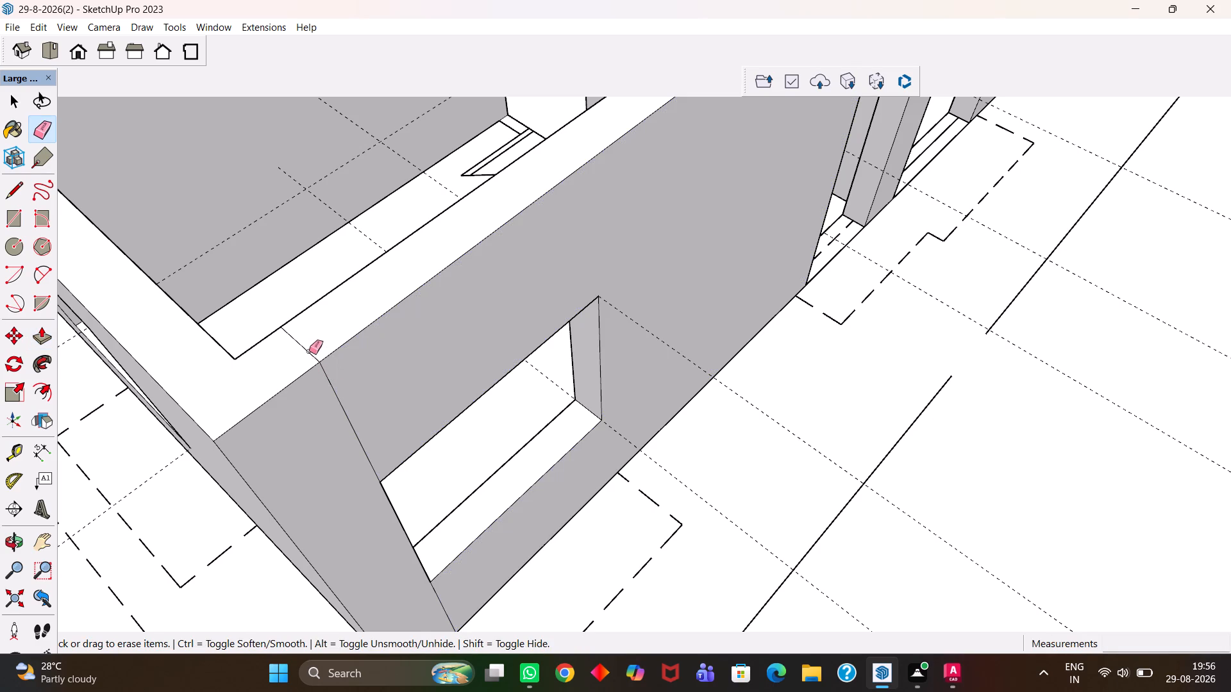
left_click(309, 350)
left_click_drag(324, 391, 335, 398)
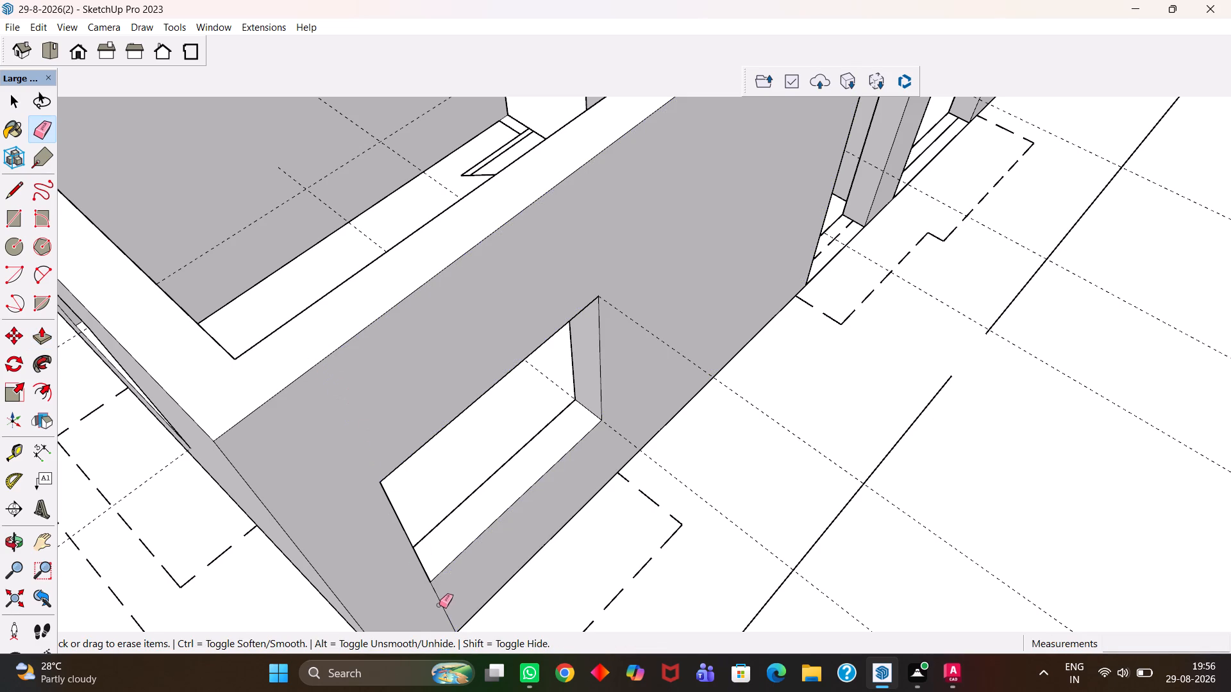
left_click(440, 605)
Place a guide 3' above the base edge of the L-shaped wall's end face at the next window gap.
scroll(487, 565, "down", 5)
middle_click_drag(612, 545, 426, 474)
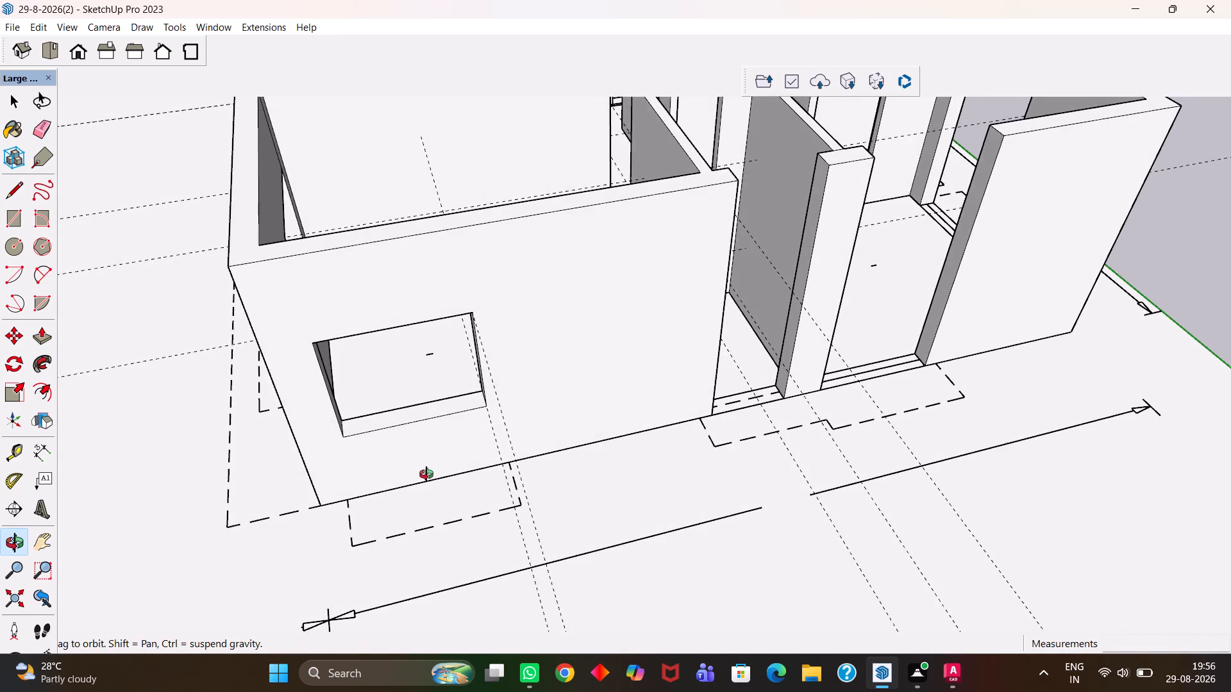
middle_click_drag(426, 474, 431, 477)
scroll(432, 477, "up", 1)
key("h")
left_click_drag(766, 347, 507, 563)
scroll(512, 507, "down", 4)
scroll(512, 506, "up", 1)
middle_click_drag(512, 506, 644, 526)
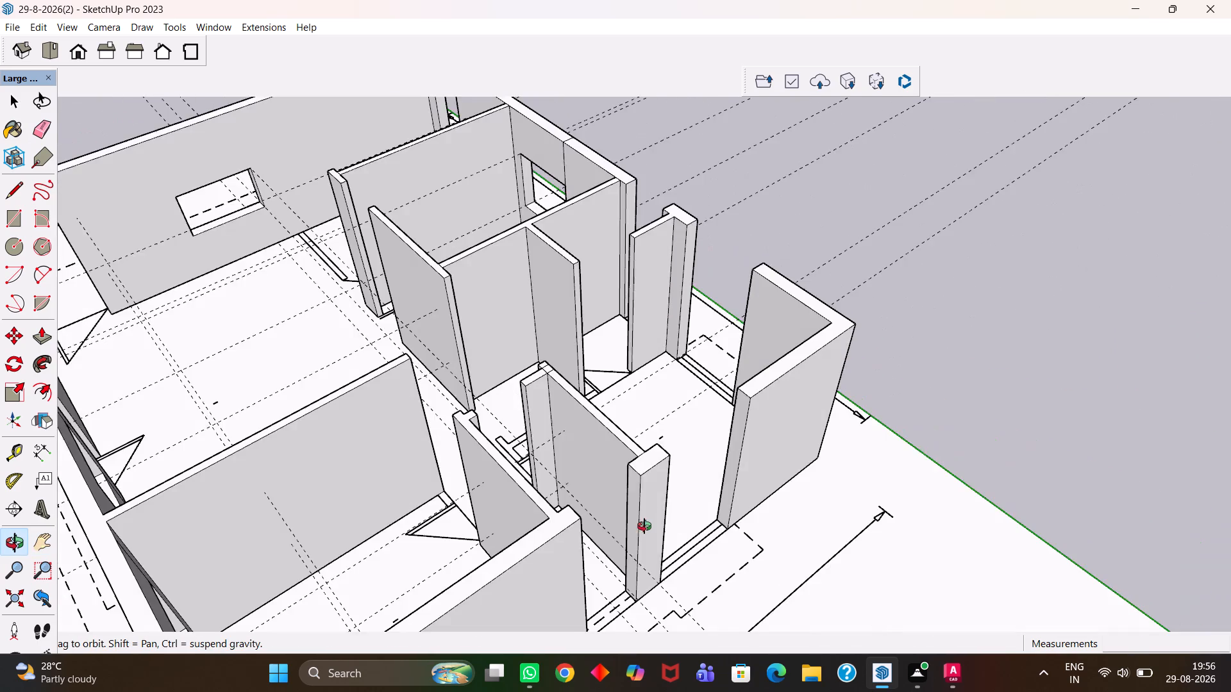
middle_click_drag(644, 526, 648, 534)
scroll(648, 534, "up", 1)
scroll(597, 522, "up", 1)
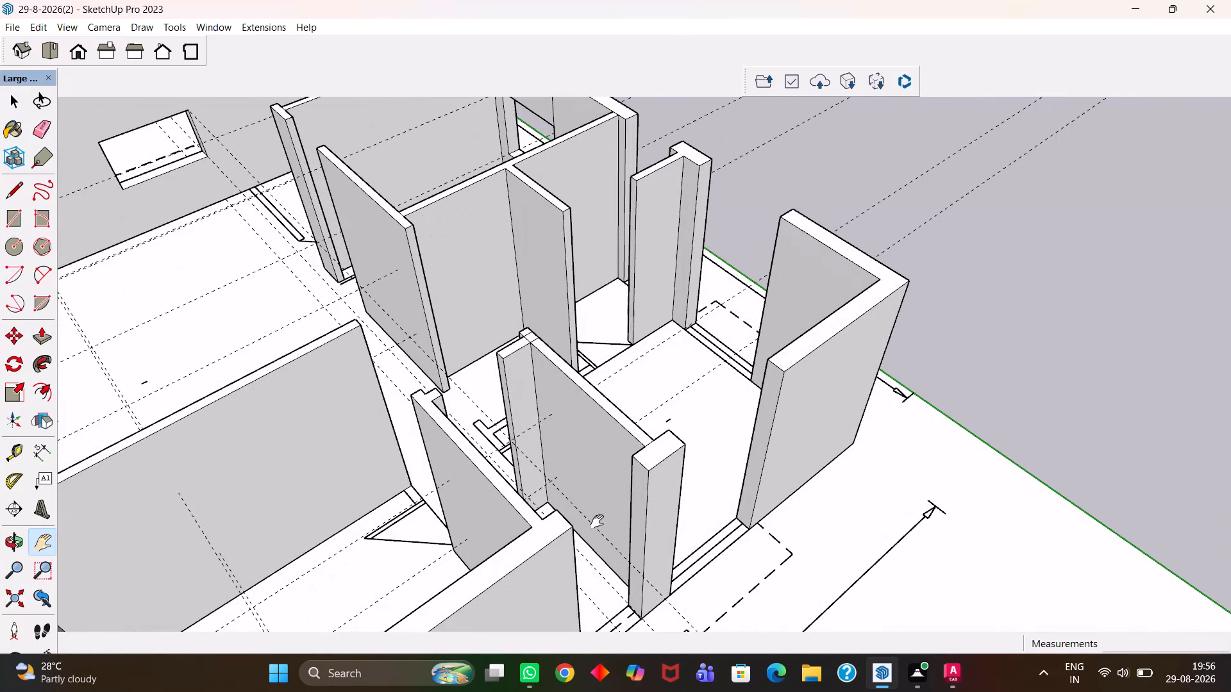
scroll(595, 509, "up", 1)
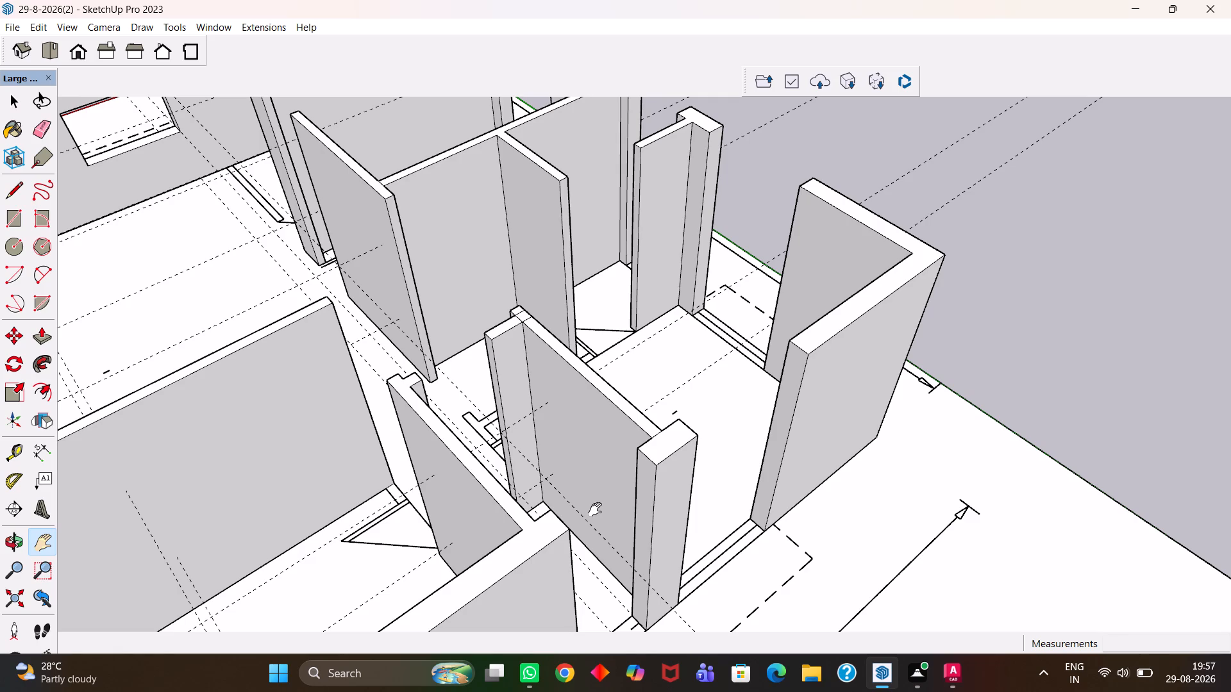
scroll(595, 509, "up", 2)
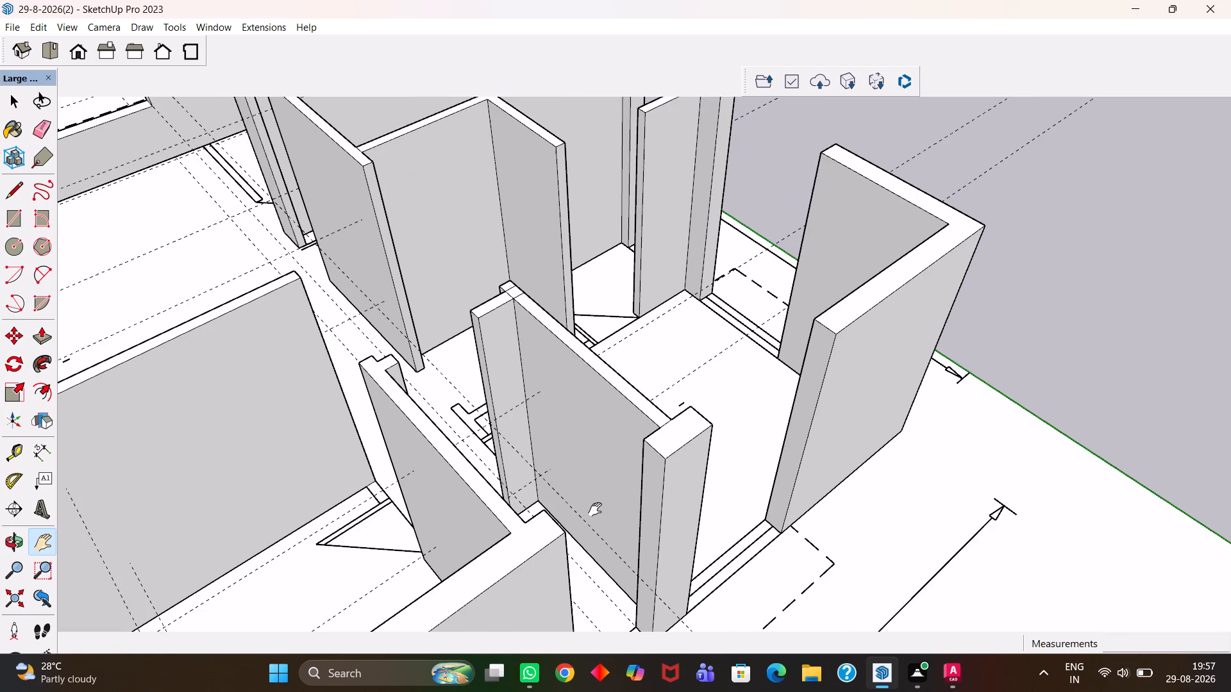
scroll(595, 509, "down", 2)
scroll(595, 509, "up", 2)
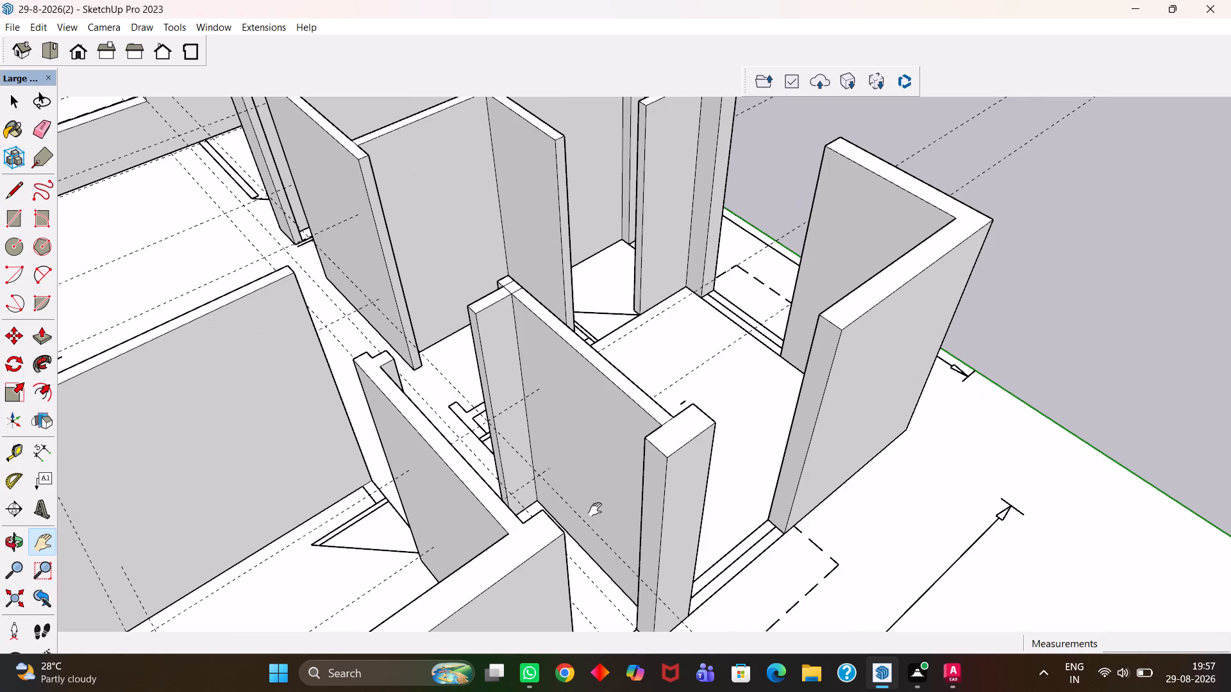
scroll(595, 509, "up", 3)
scroll(596, 487, "down", 5)
scroll(680, 500, "up", 4)
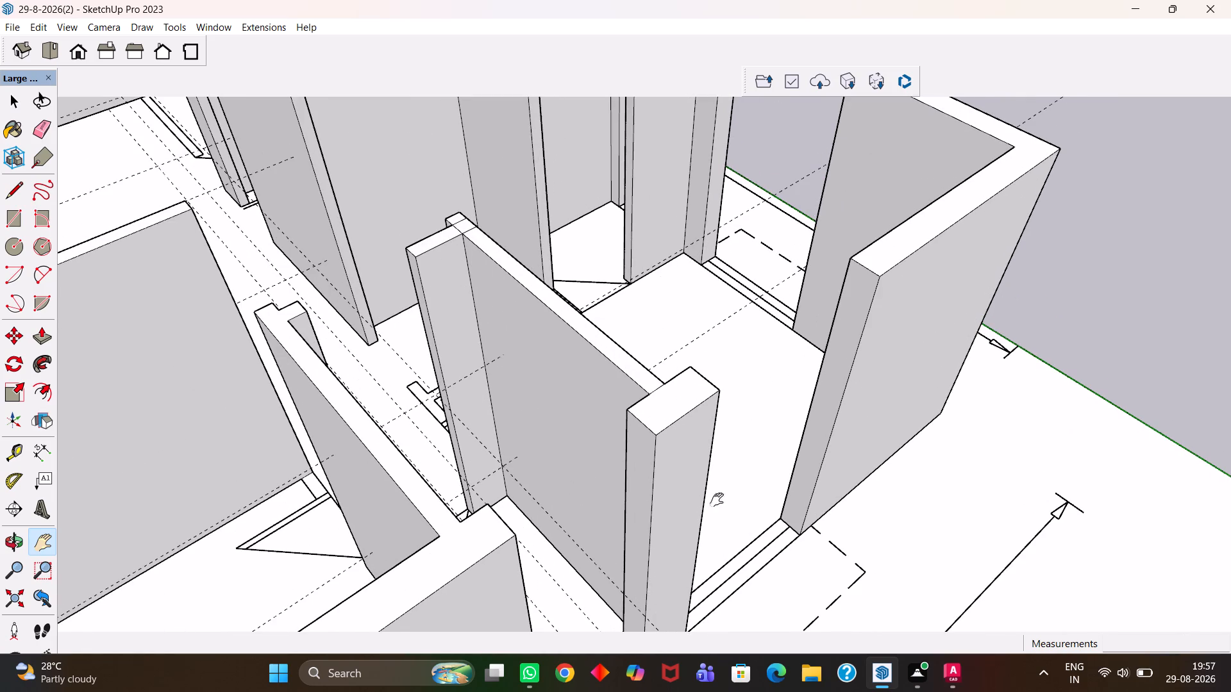
scroll(819, 544, "up", 4)
left_click_drag(780, 514, 683, 574)
middle_click(678, 586)
scroll(682, 586, "up", 2)
key("t")
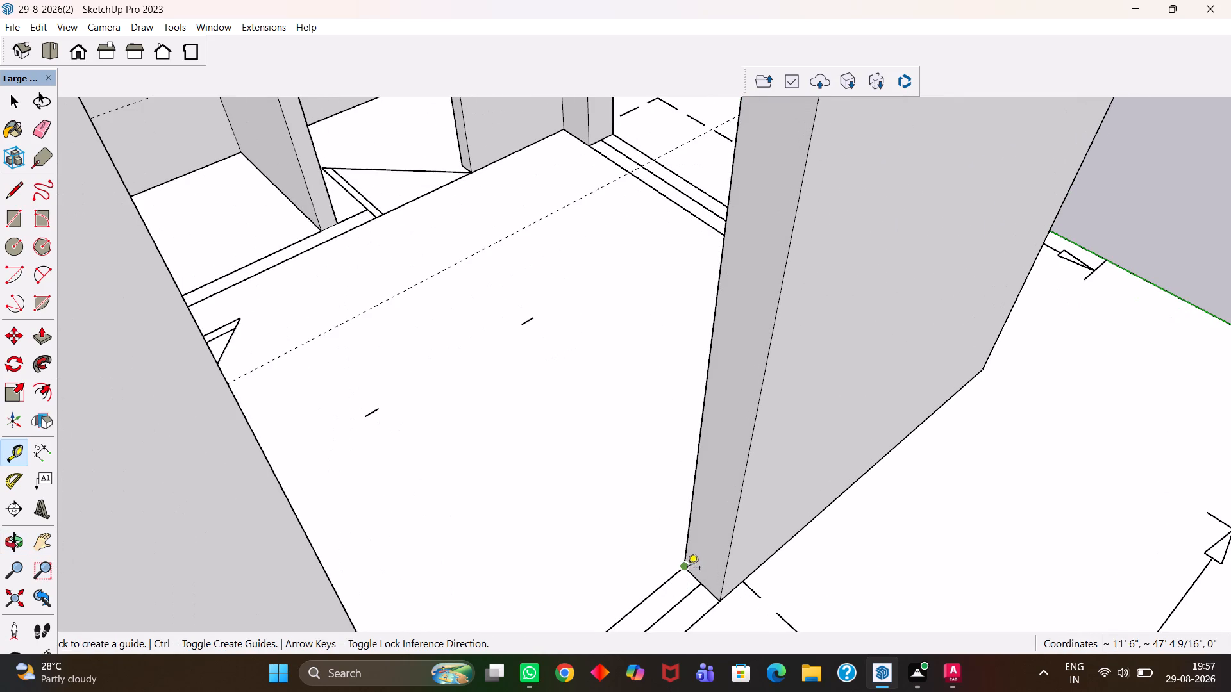
left_click(694, 573)
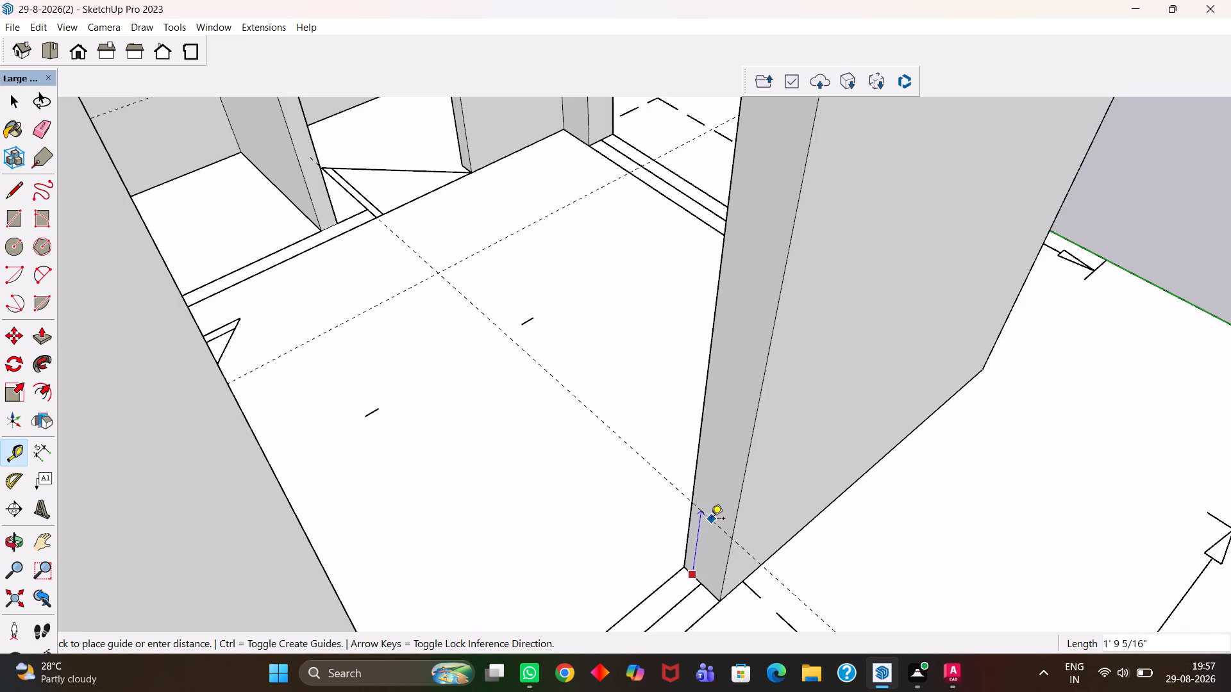
type("3'")
key("Return")
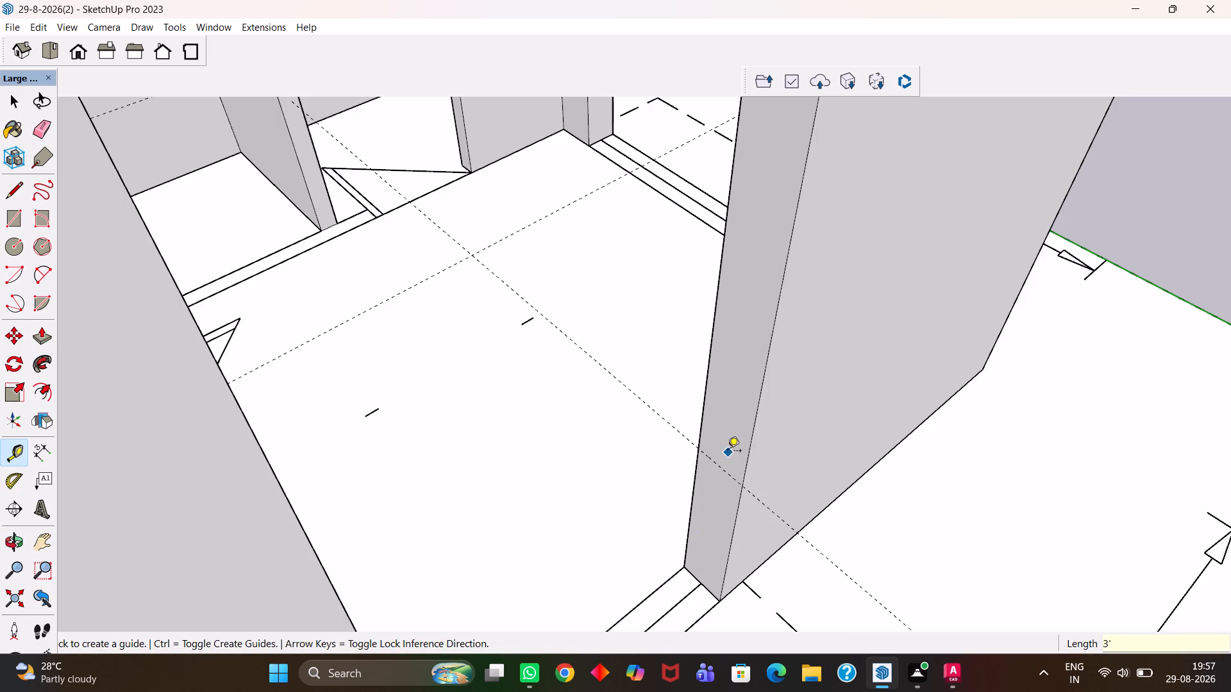
Place a second guide 4' above the 3' guide on the L-shaped wall's end face.
left_click(716, 468)
type("4'")
key("Return")
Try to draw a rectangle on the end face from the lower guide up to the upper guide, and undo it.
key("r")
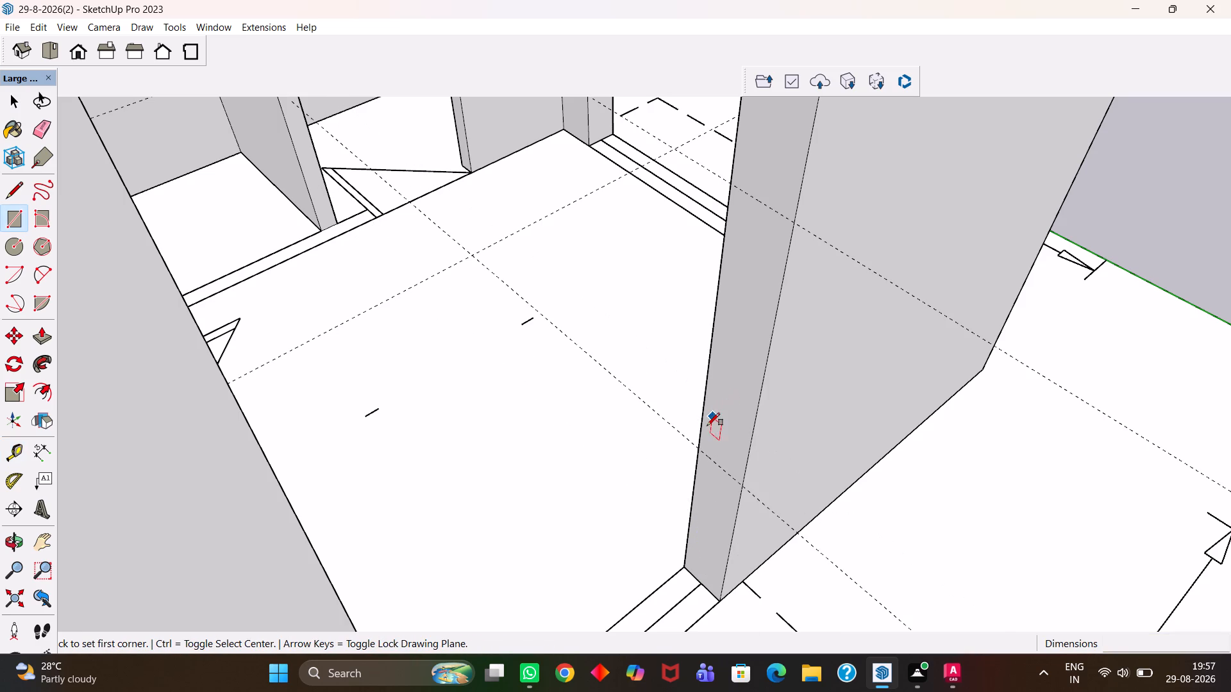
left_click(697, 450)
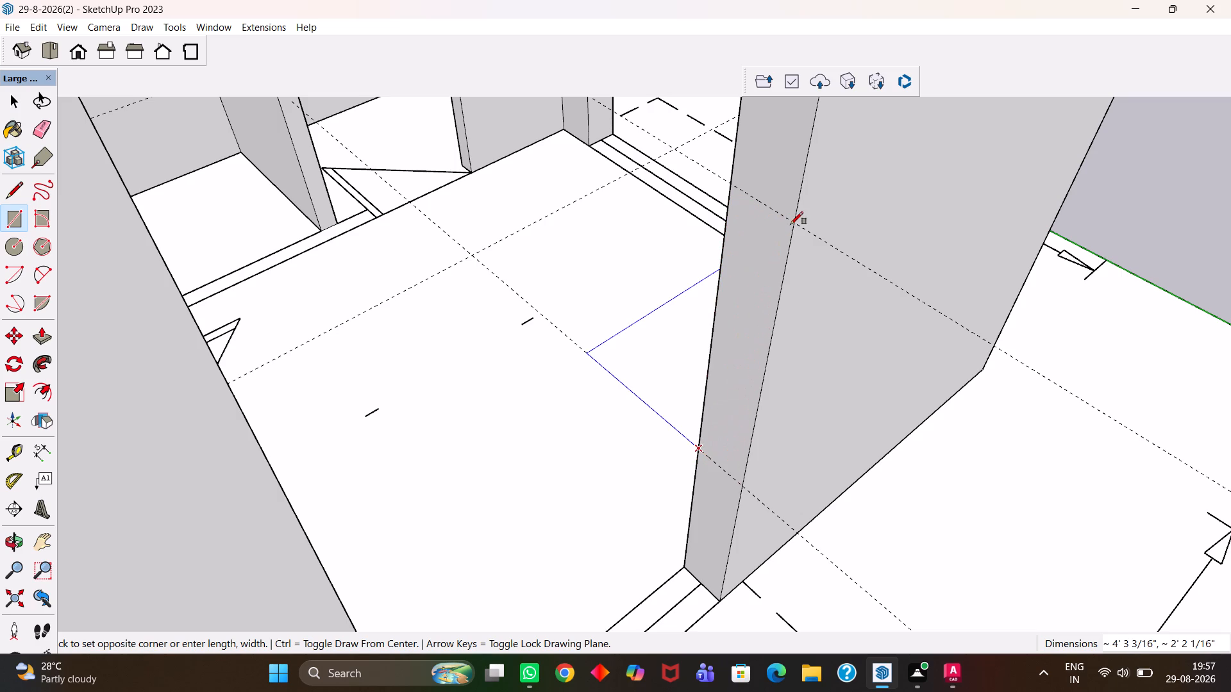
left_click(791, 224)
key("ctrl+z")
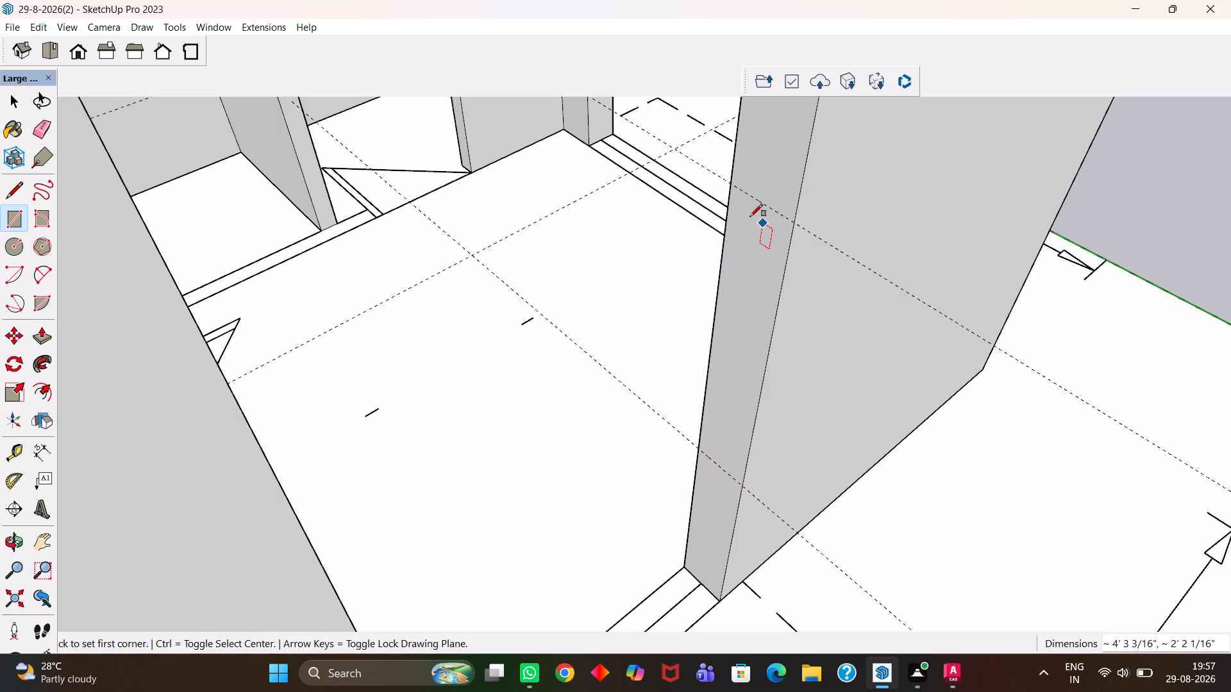
Draw a rectangle across the L-shaped wall's end face from the upper guide down to the lower guide.
left_click(732, 181)
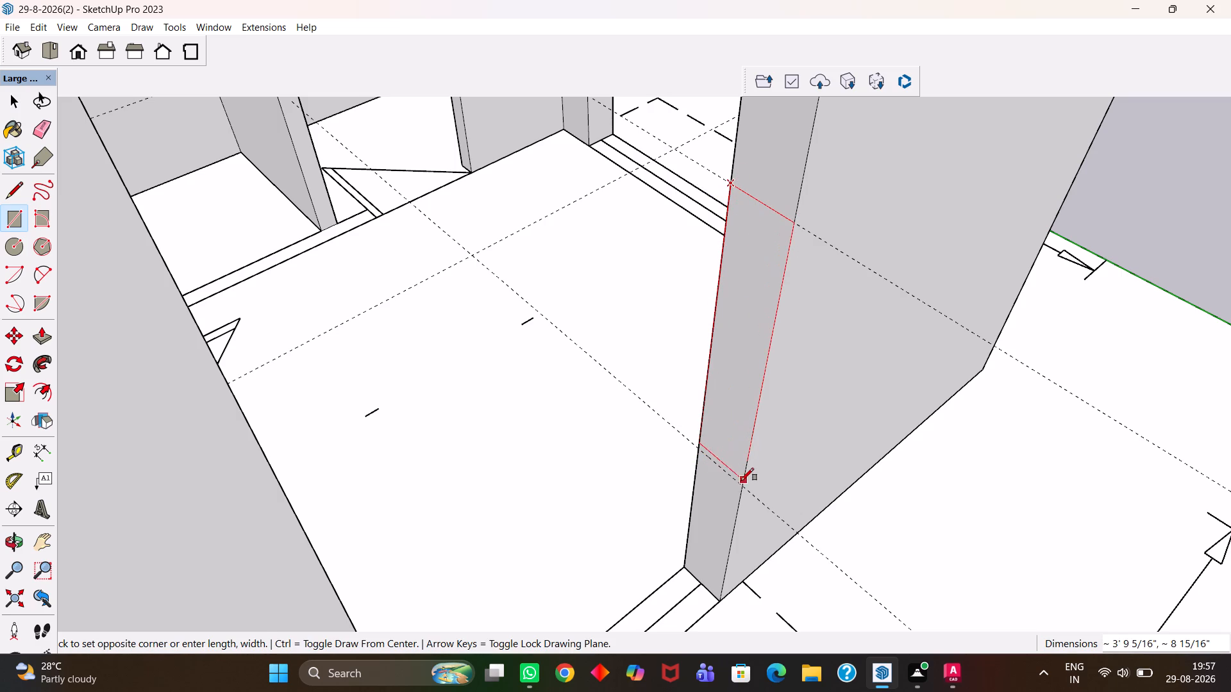
left_click(739, 486)
Push/Pull the end-face section below the lower guide about 4' 7" across the window gap to the neighbouring wall.
key("space")
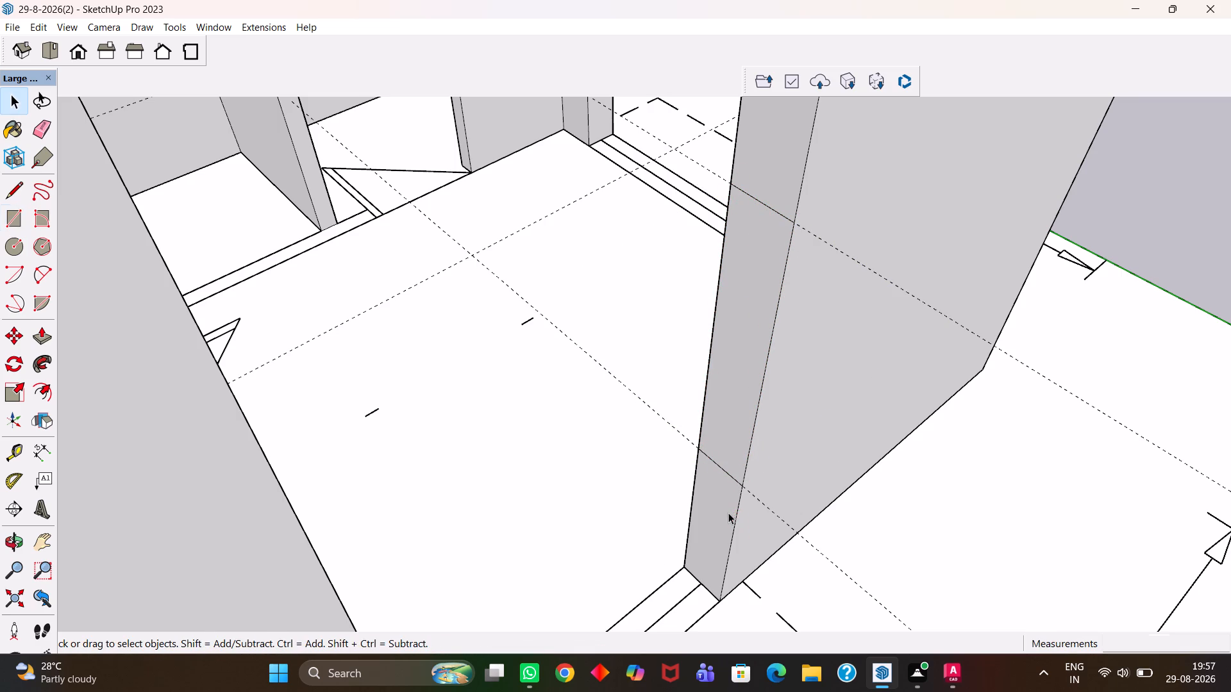
left_click(728, 506)
key("p")
left_click(724, 502)
scroll(445, 571, "down", 6)
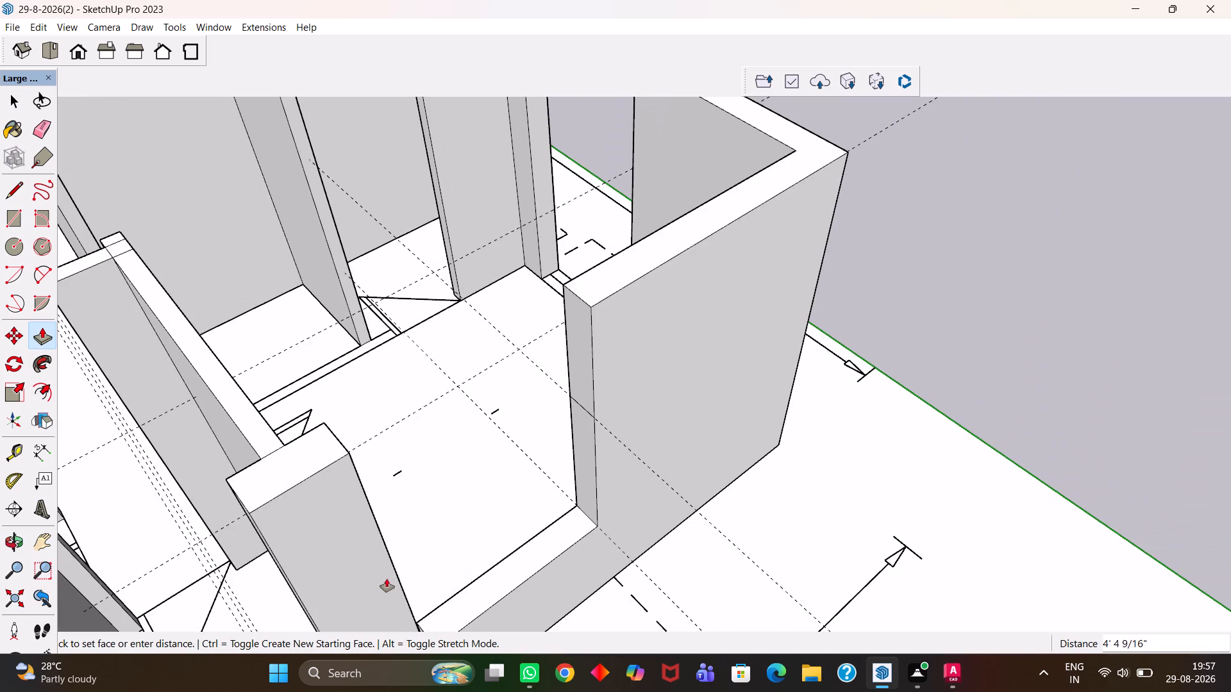
left_click(401, 588)
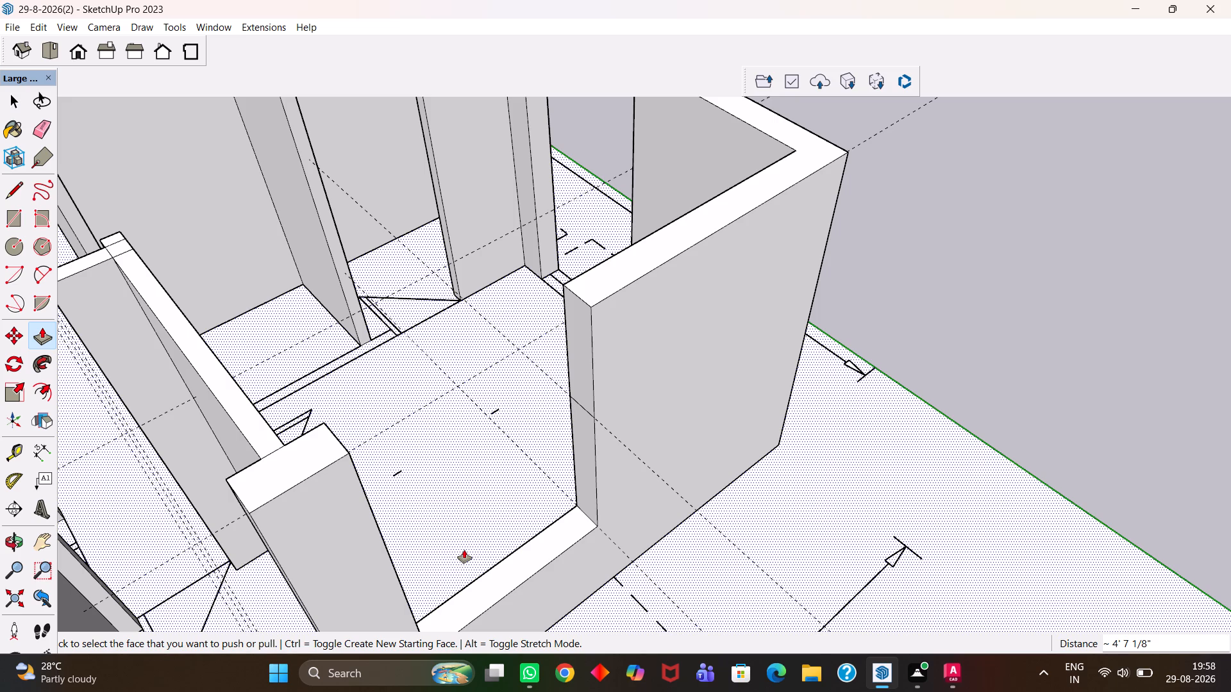
Push/Pull the end-face section above the upper guide about 4' 7" across the window gap to the neighbouring wall.
scroll(473, 545, "up", 1)
left_click(577, 360)
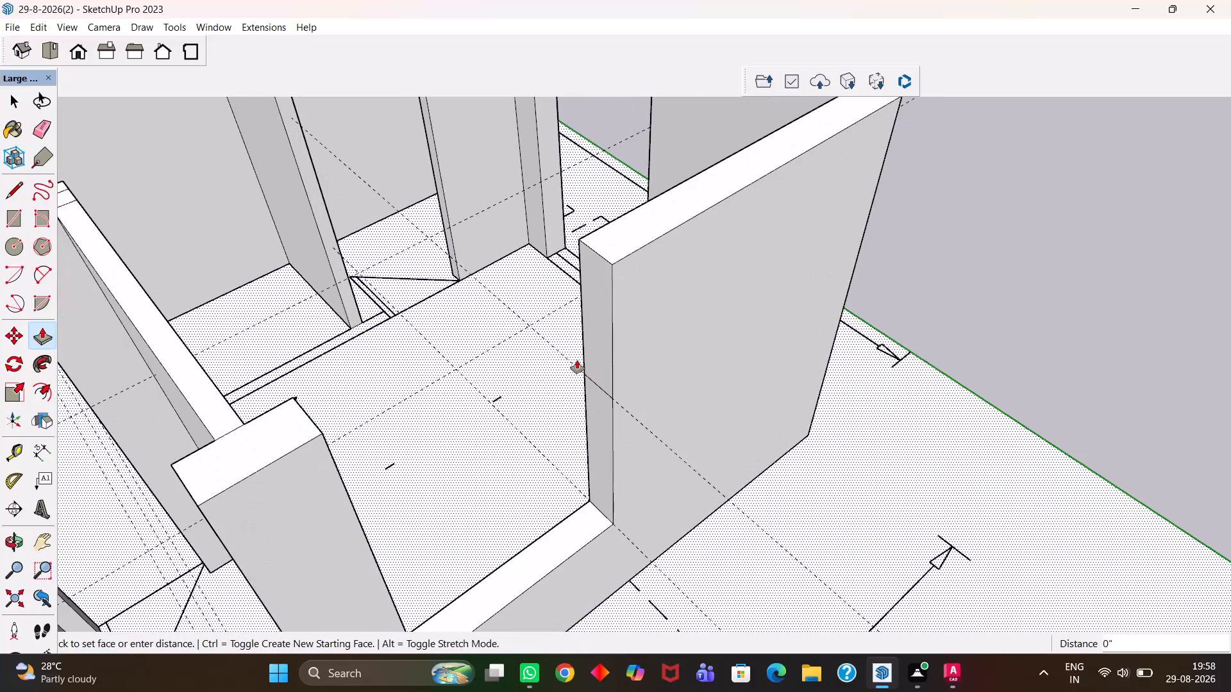
key("space")
left_click(598, 351)
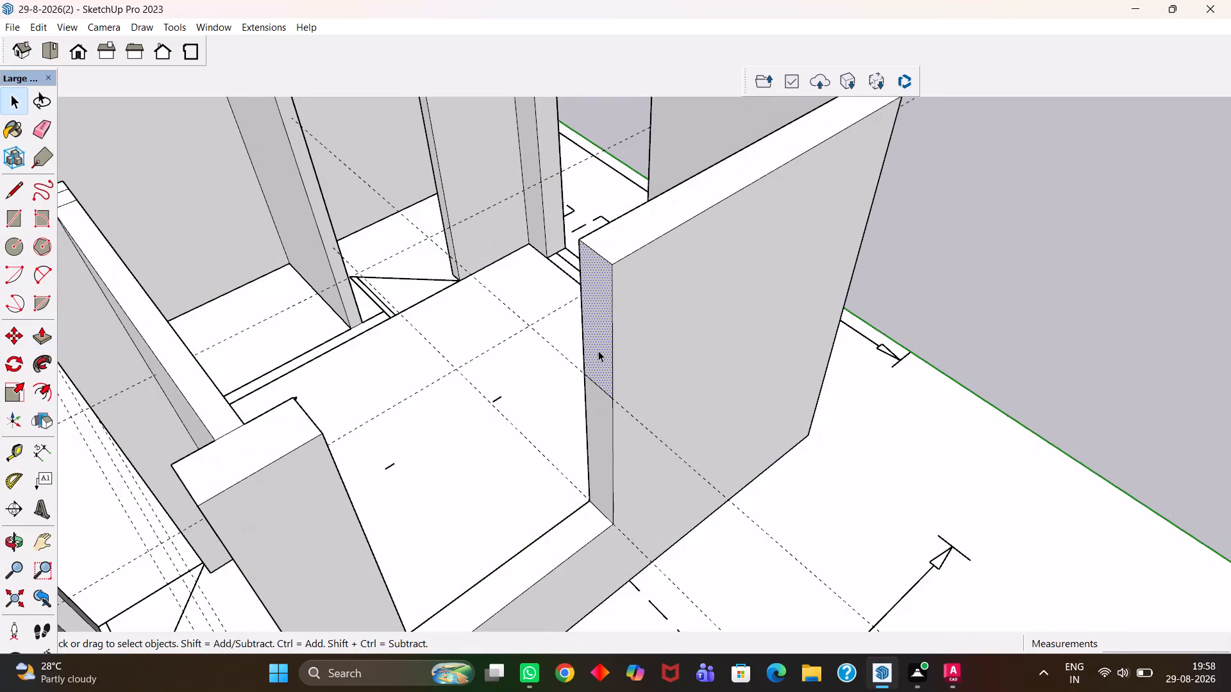
key("p")
left_click(598, 350)
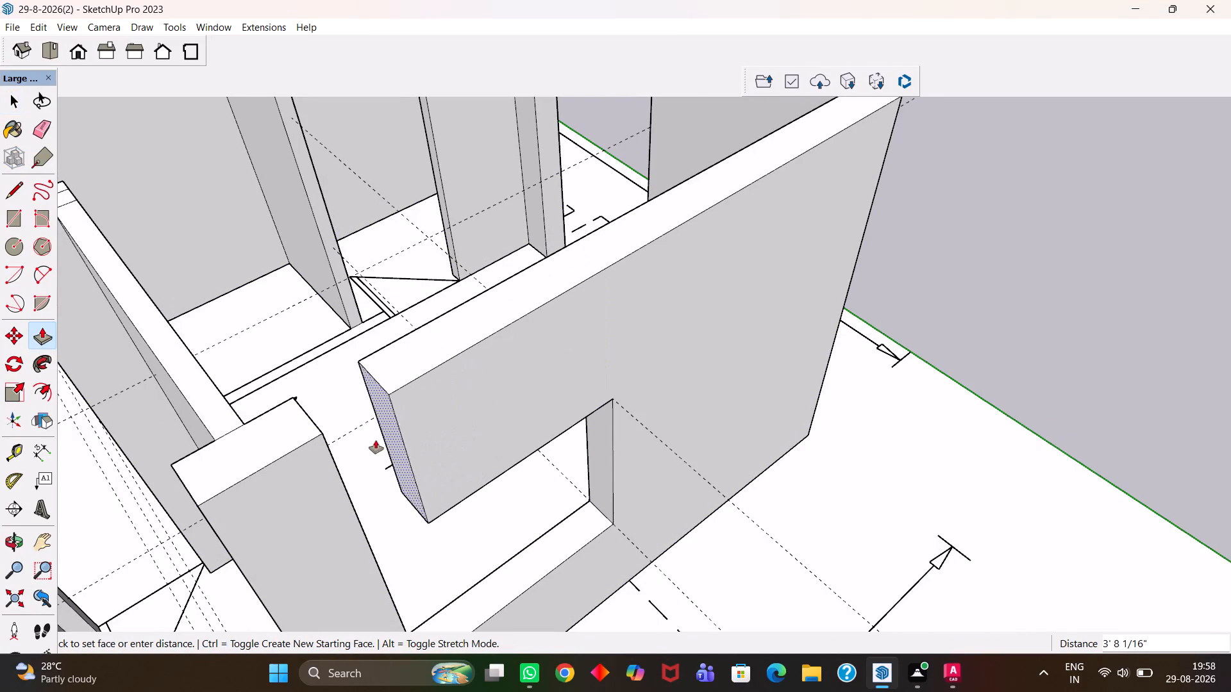
left_click(324, 438)
Erase the leftover seam lines on the wall's top and outer face beside the completed window opening.
key("e")
left_click_drag(318, 422, 306, 420)
left_click_drag(329, 452, 333, 464)
scroll(405, 479, "down", 6)
left_click(424, 613)
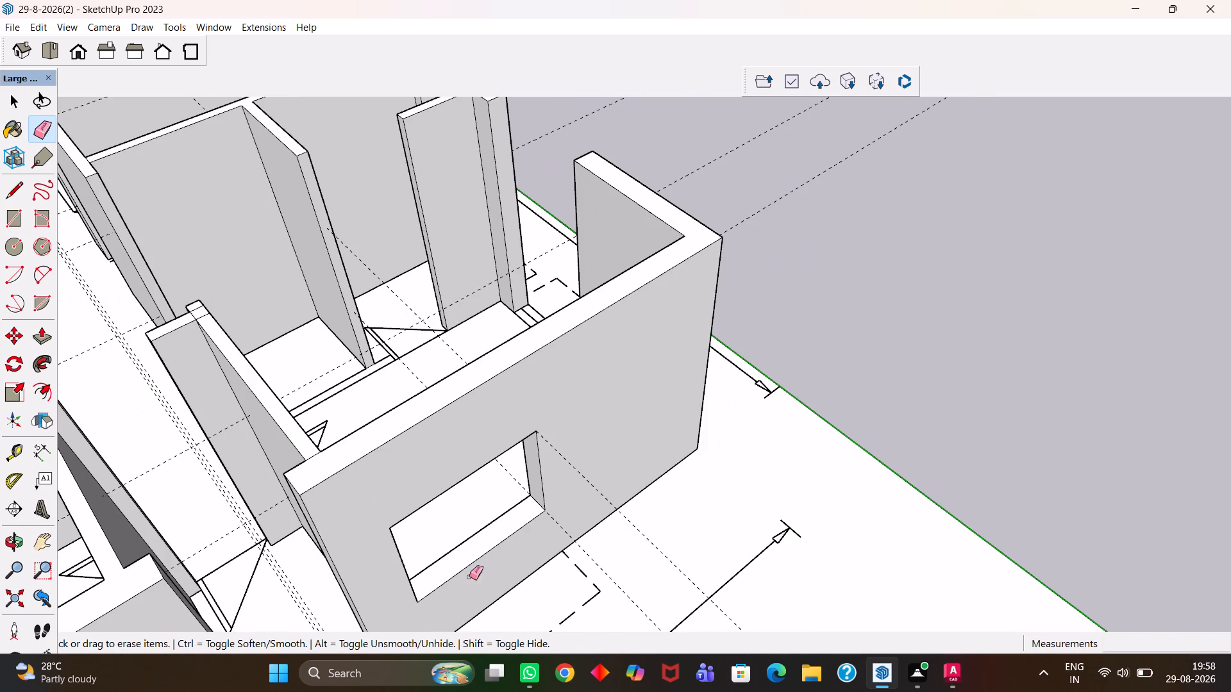
Place a guide 2' below the top edge of the wall's end face at the adjacent smaller gap.
scroll(589, 487, "down", 6)
scroll(461, 577, "up", 5)
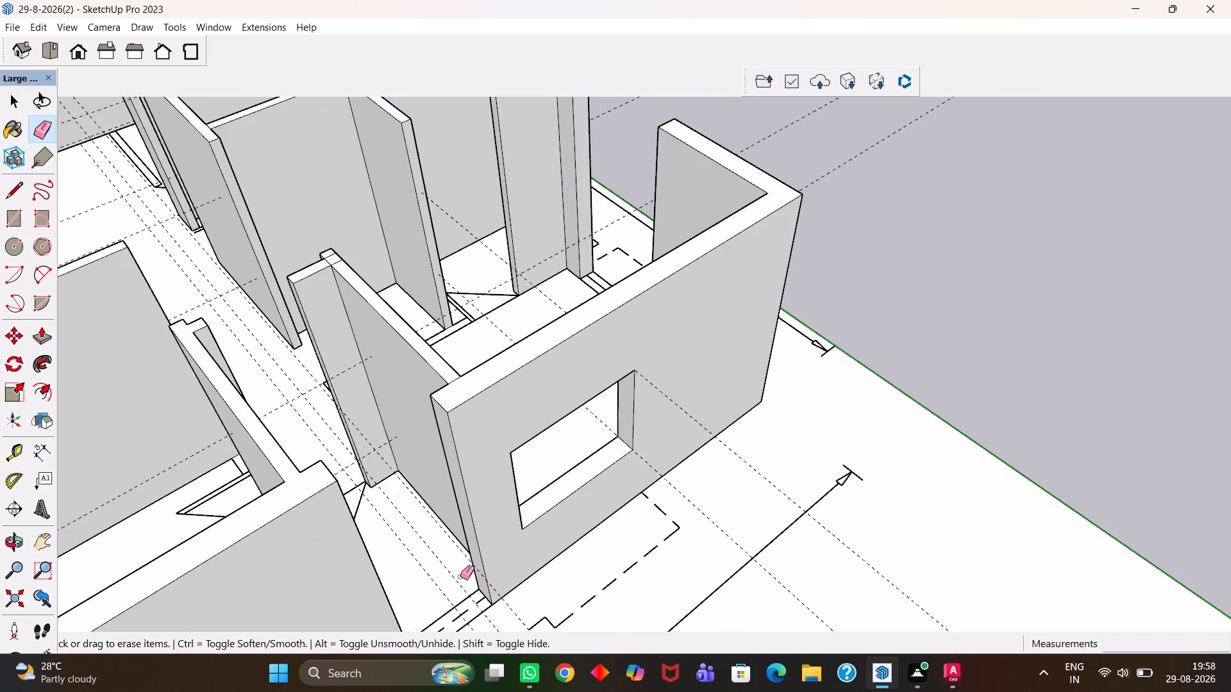
scroll(450, 564, "up", 3)
key("h")
scroll(450, 564, "down", 4)
left_click_drag(456, 572, 466, 443)
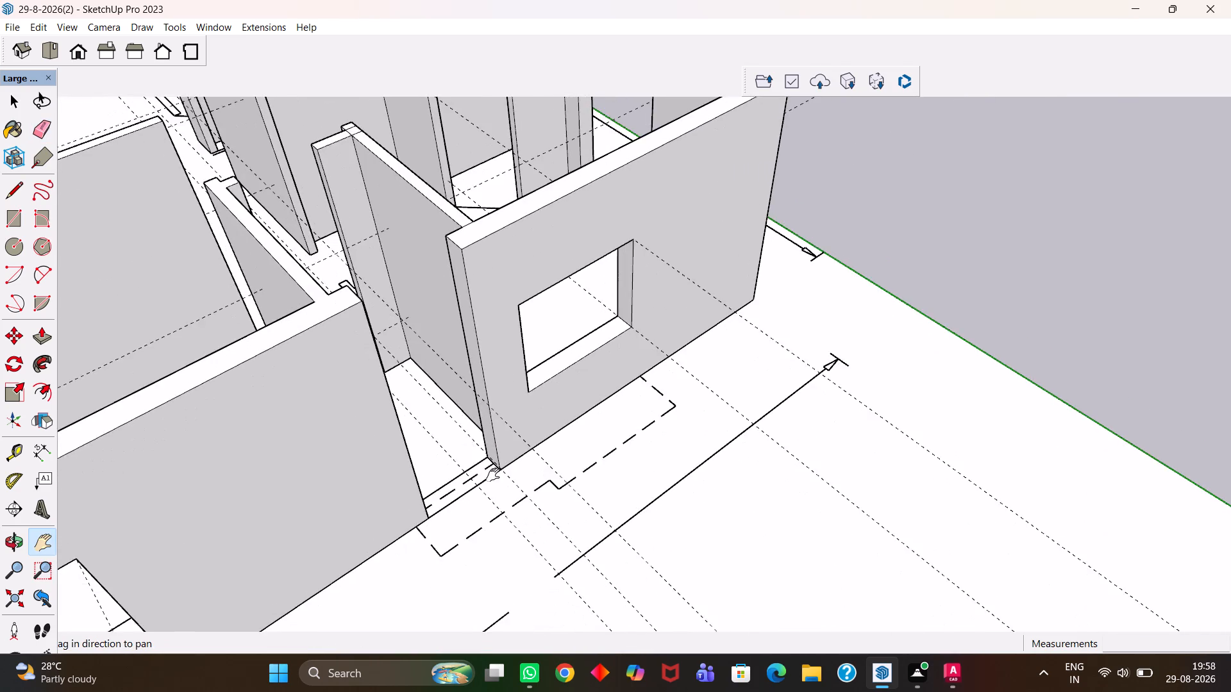
middle_click_drag(491, 477, 385, 566)
scroll(420, 467, "up", 9)
middle_click_drag(426, 435, 547, 398)
scroll(553, 394, "down", 5)
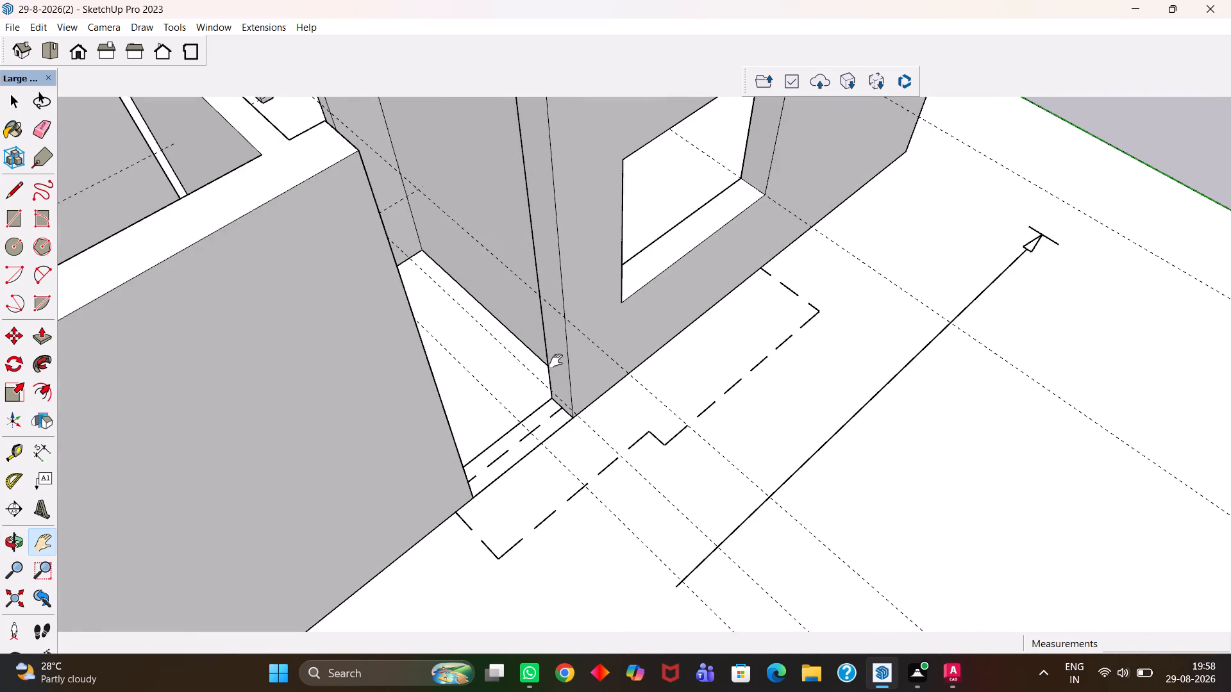
left_click_drag(541, 307, 560, 465)
middle_click_drag(538, 425, 590, 426)
scroll(561, 401, "up", 1)
left_click_drag(599, 387, 573, 454)
middle_click_drag(569, 458, 584, 424)
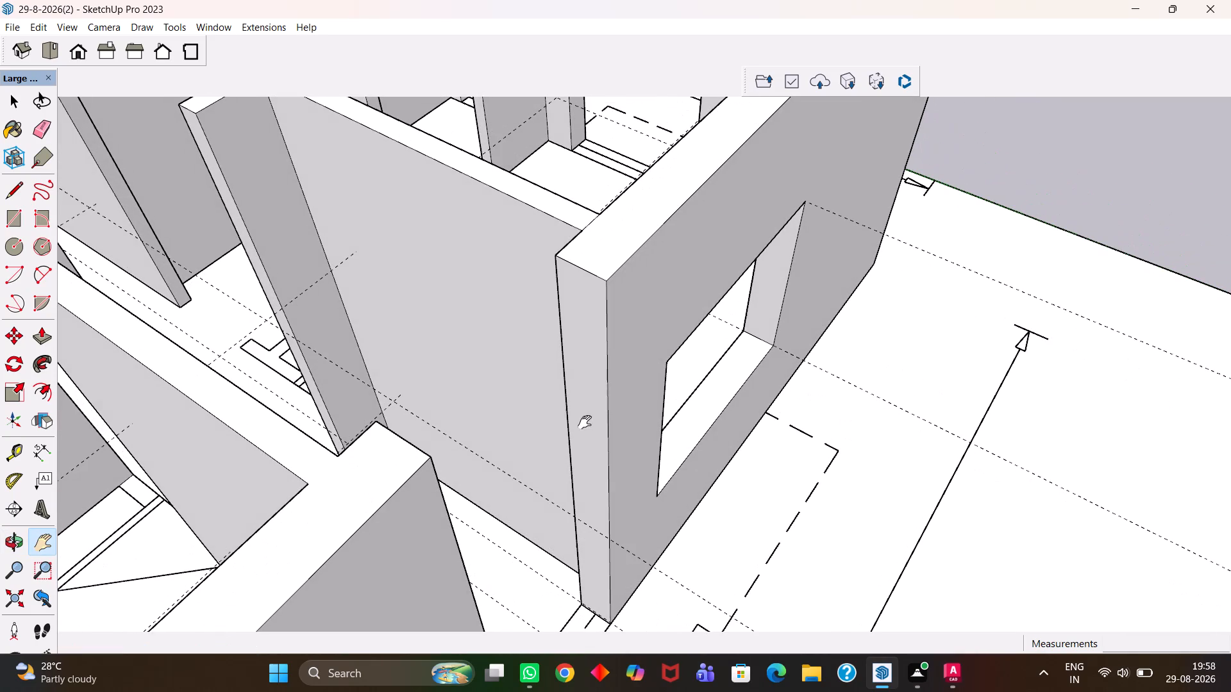
key("t")
left_click(587, 268)
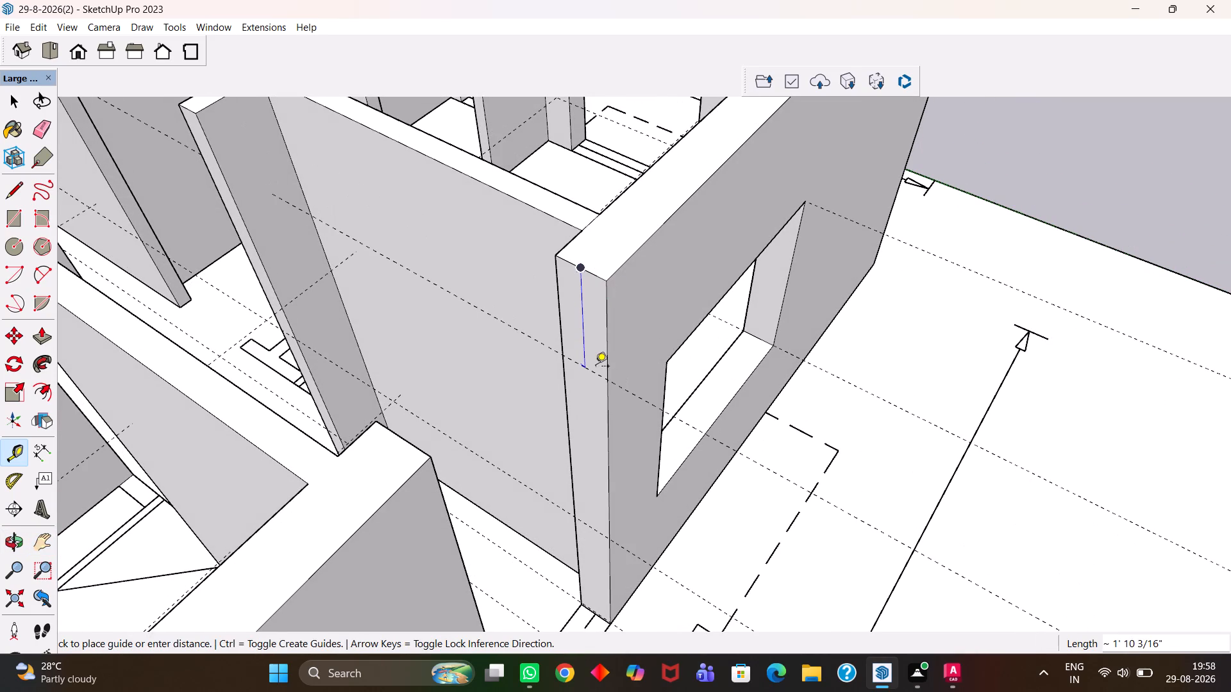
type("2'")
key("Return")
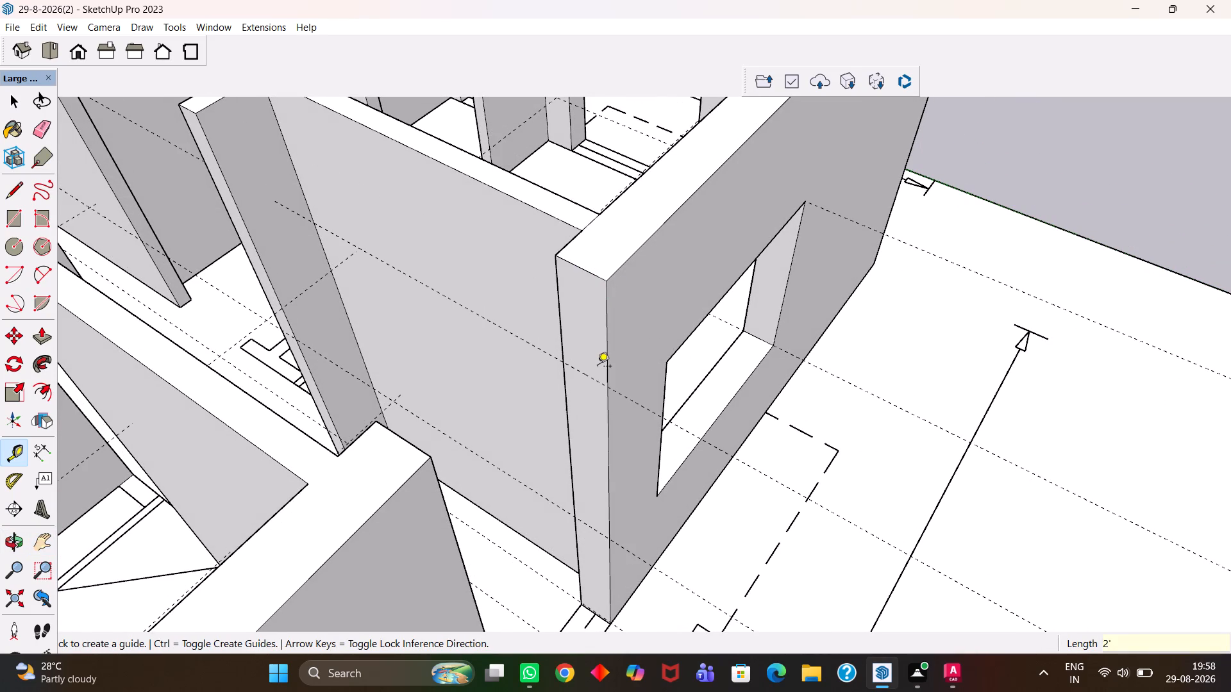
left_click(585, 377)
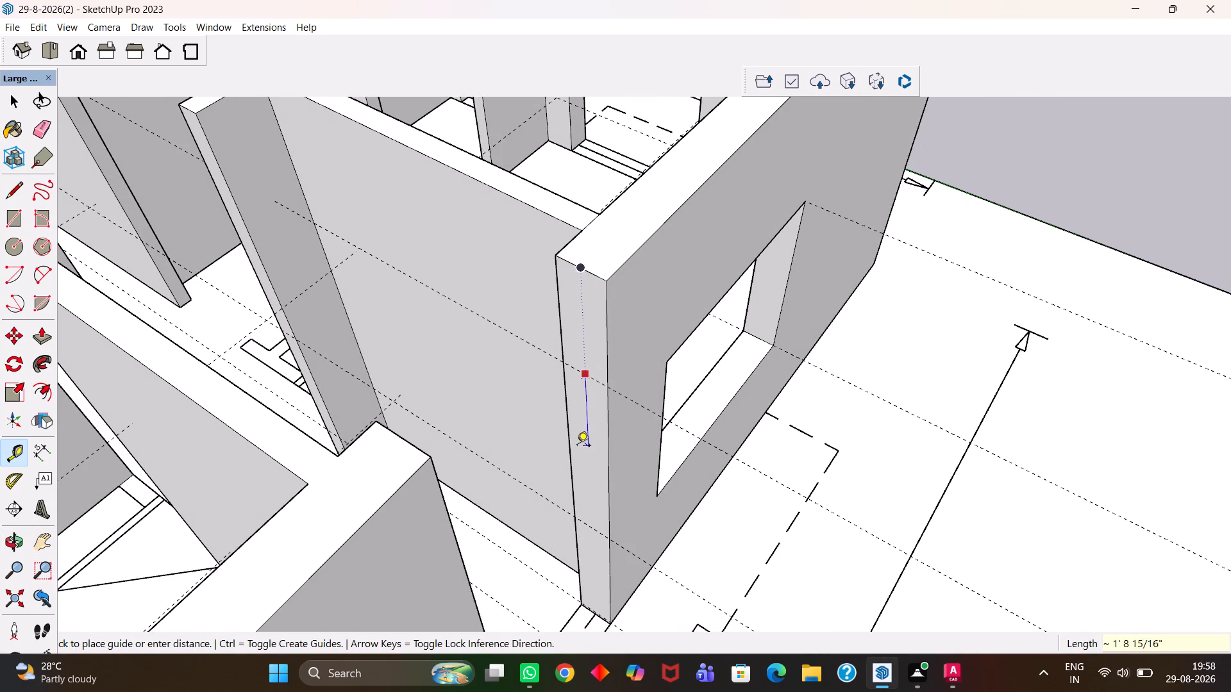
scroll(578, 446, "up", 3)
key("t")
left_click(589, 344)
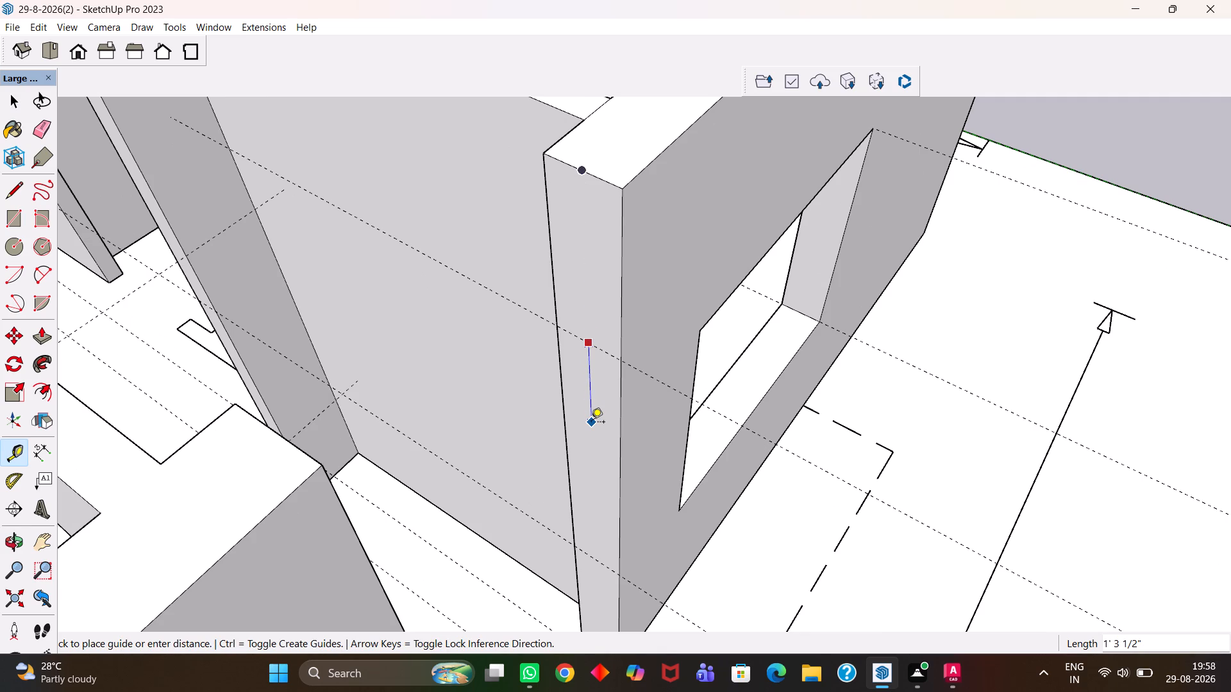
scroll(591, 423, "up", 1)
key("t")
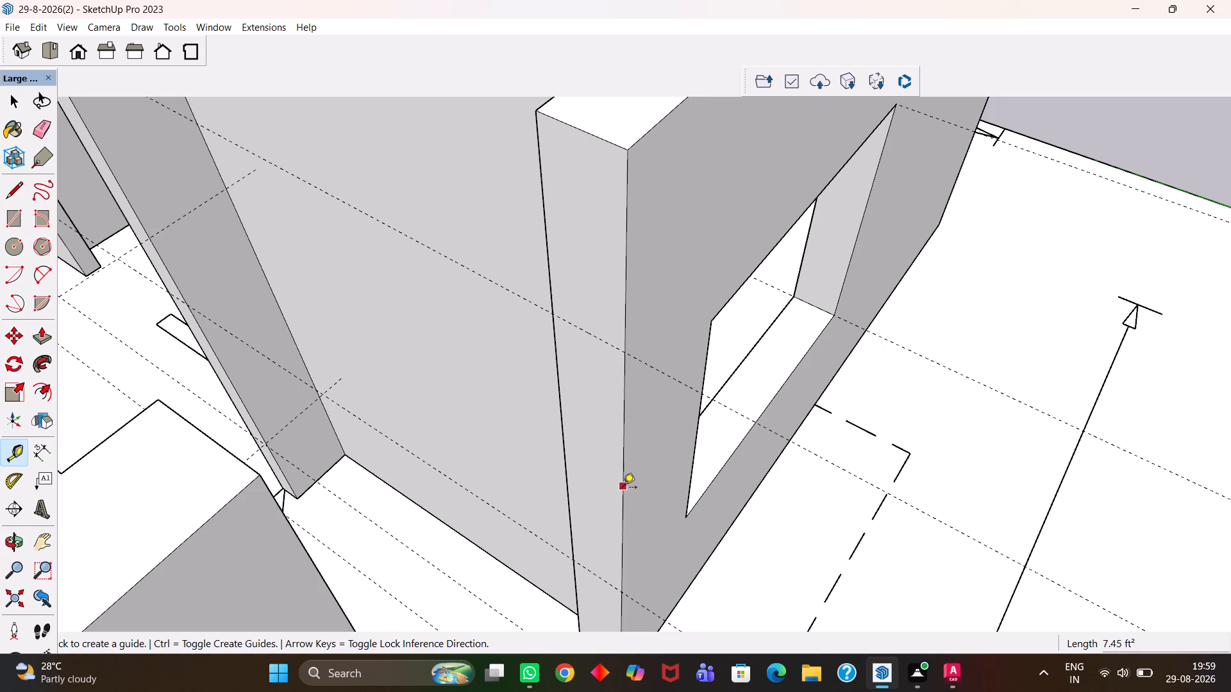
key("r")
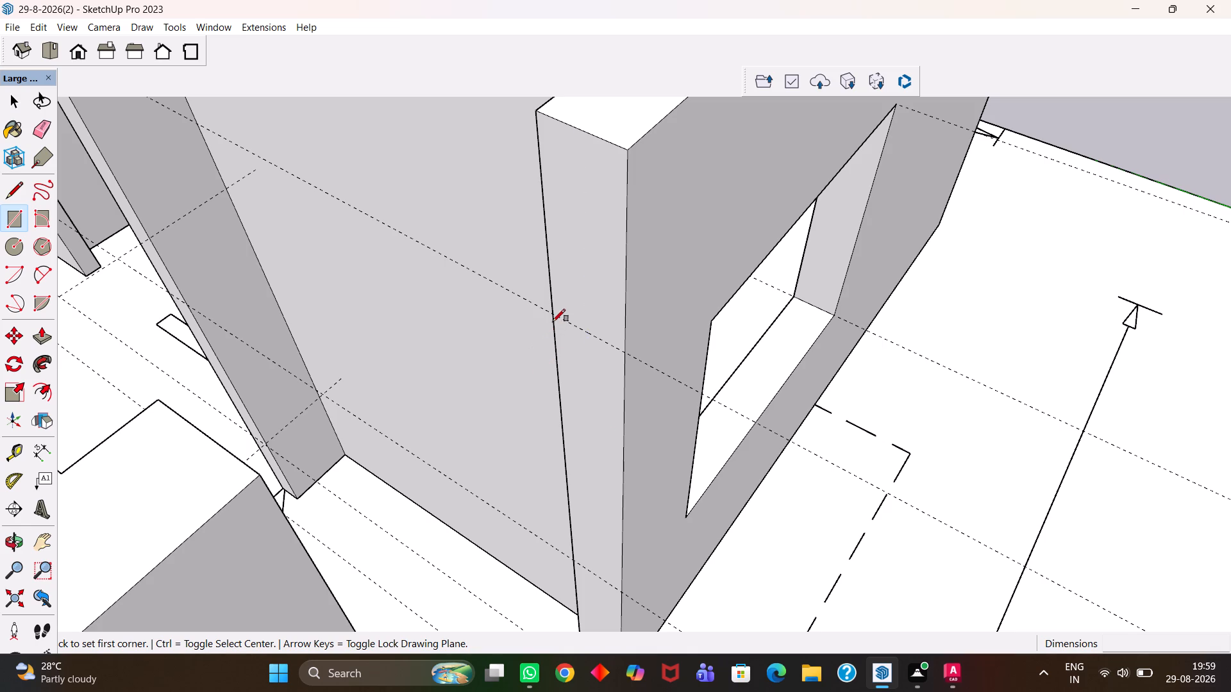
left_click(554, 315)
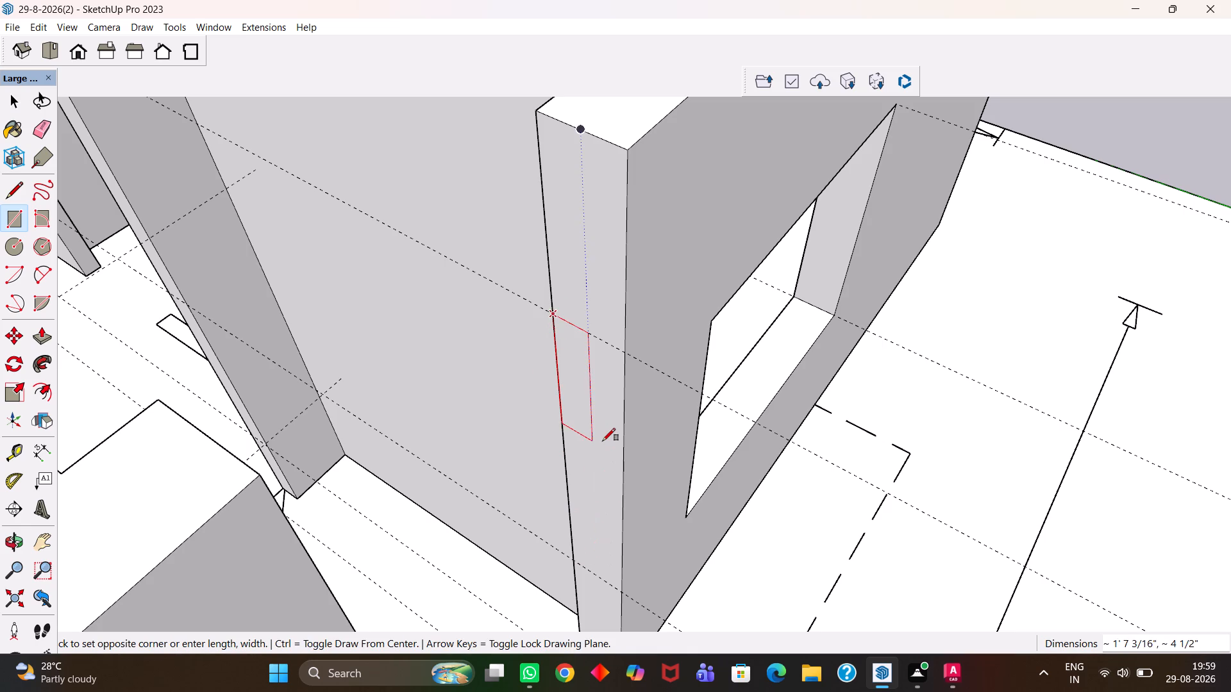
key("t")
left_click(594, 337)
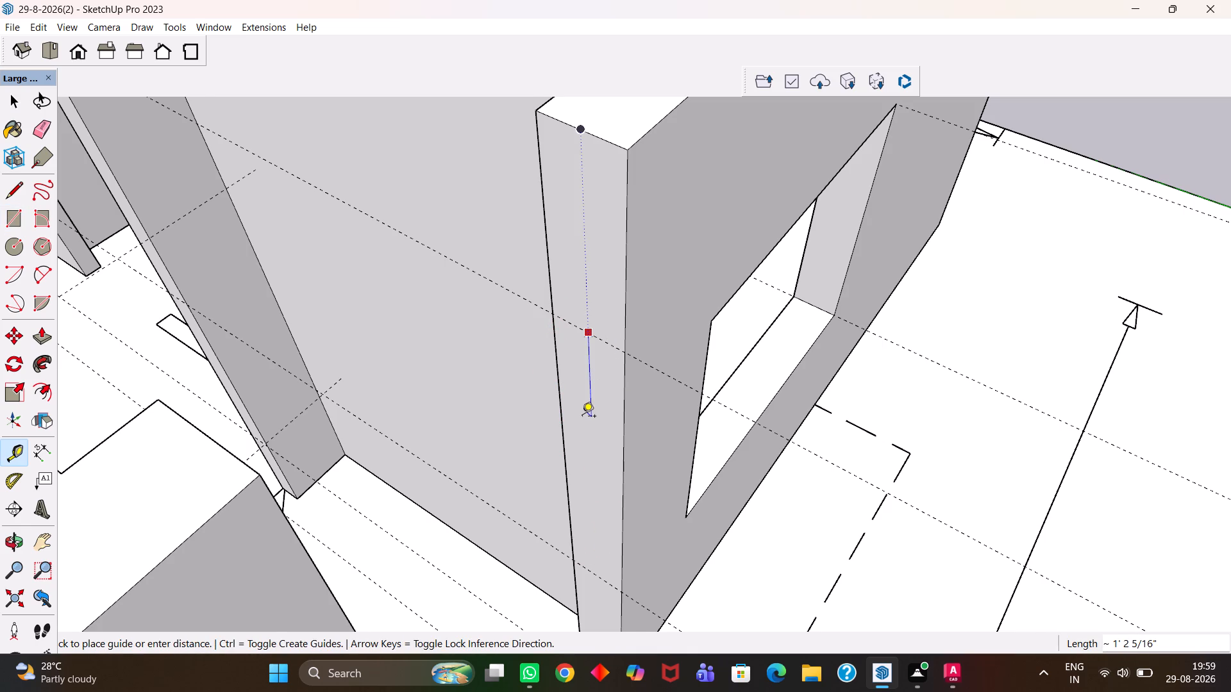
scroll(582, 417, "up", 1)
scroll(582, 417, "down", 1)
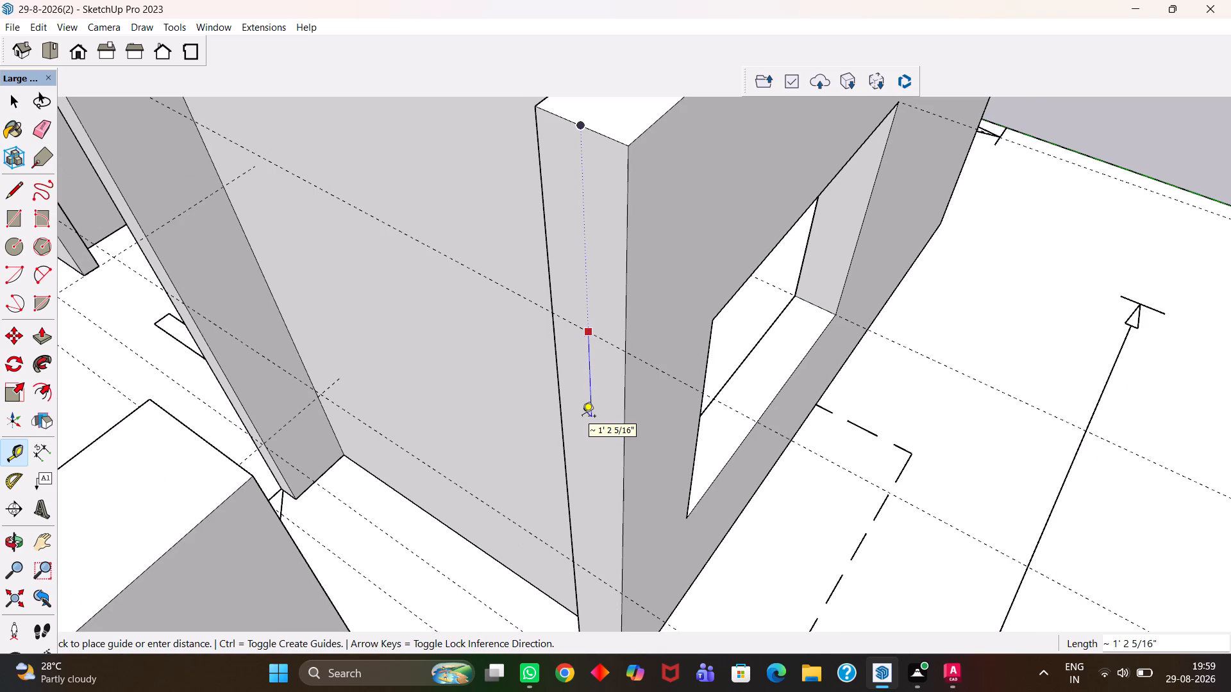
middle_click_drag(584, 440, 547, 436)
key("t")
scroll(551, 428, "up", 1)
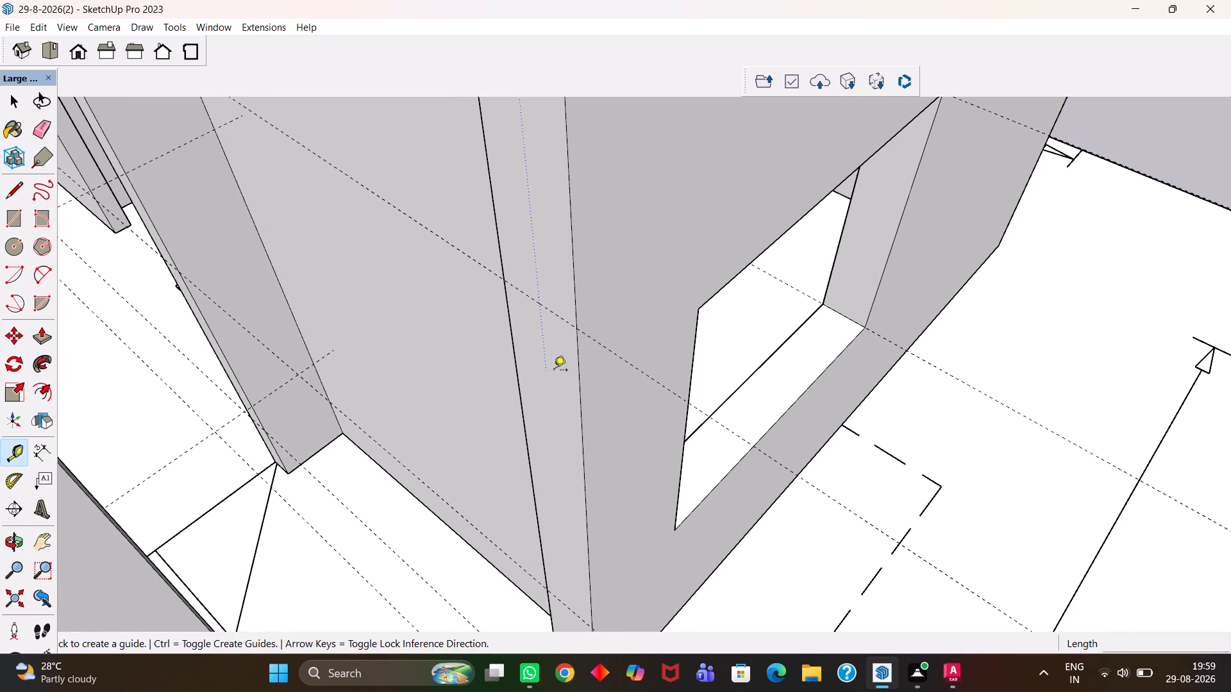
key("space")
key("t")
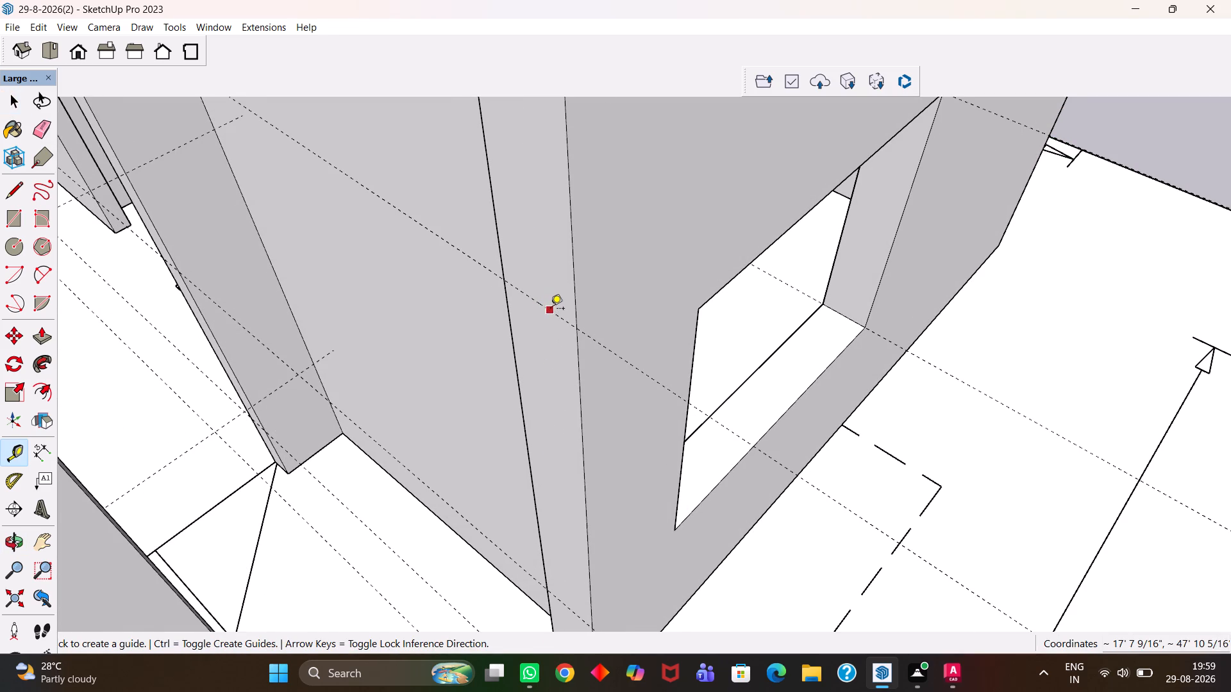
Place a second guide 2' below the first guide on the wall's end face.
left_click(551, 309)
type("2'")
key("Return")
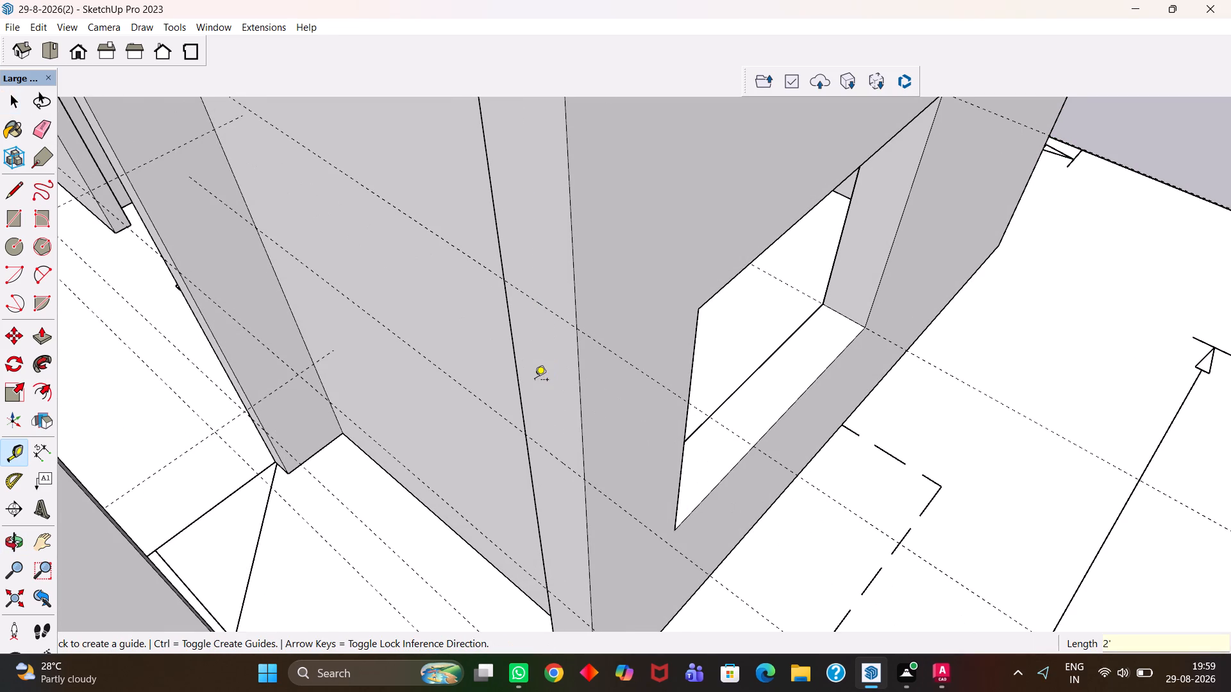
Draw a rectangle across the wall's end face from the upper guide down to the lower guide.
key("r")
left_click(501, 276)
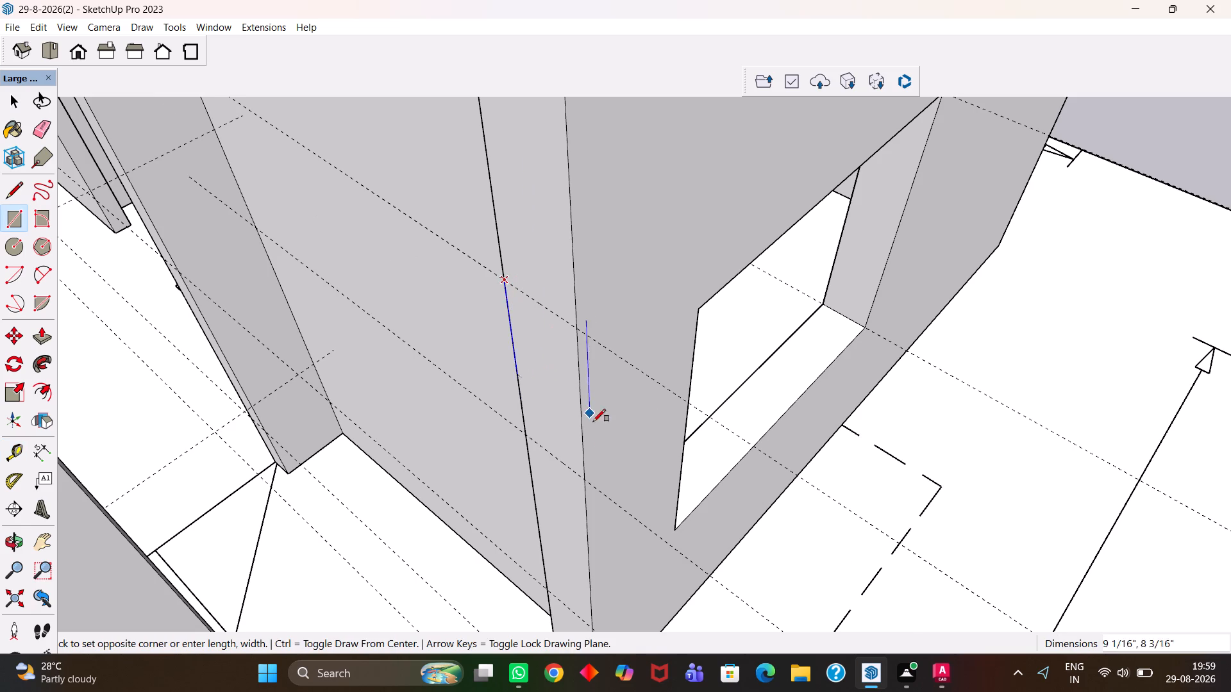
left_click(583, 479)
Push/Pull the end-face section below the lower guide about 2' 11" across the smaller gap to the neighbouring wall.
key("h")
scroll(581, 475, "down", 5)
left_click_drag(549, 499, 549, 467)
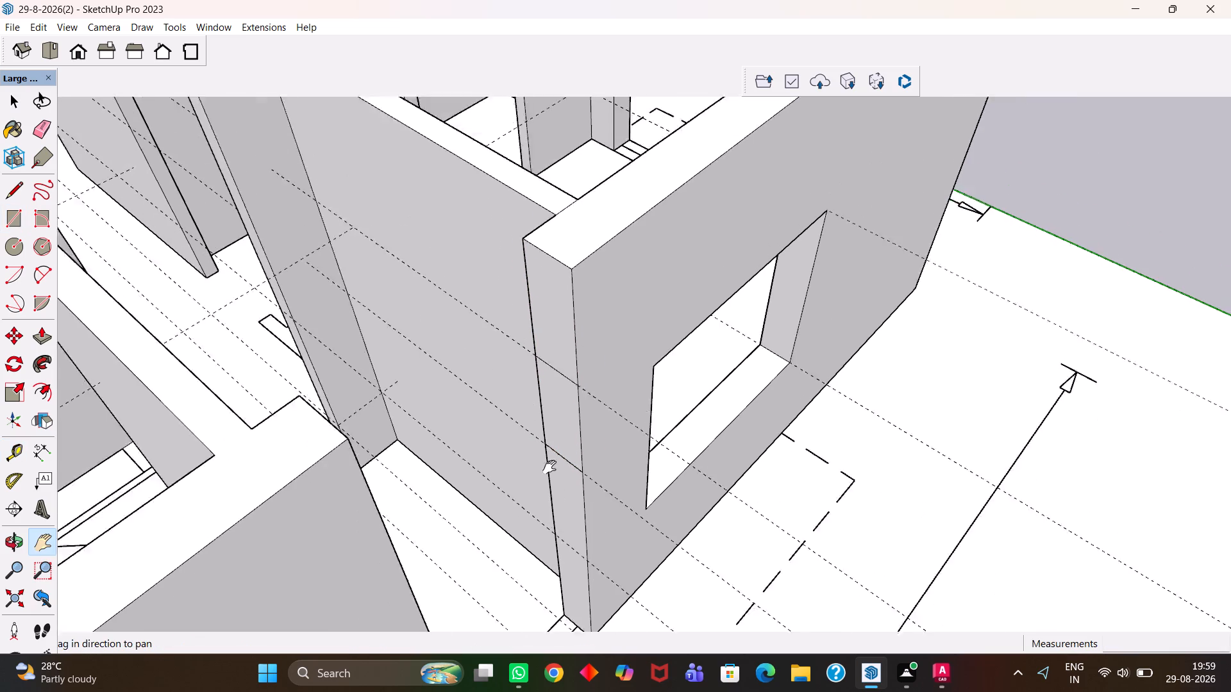
left_click_drag(549, 467, 555, 410)
key("space")
left_click(570, 391)
key("p")
left_click(570, 391)
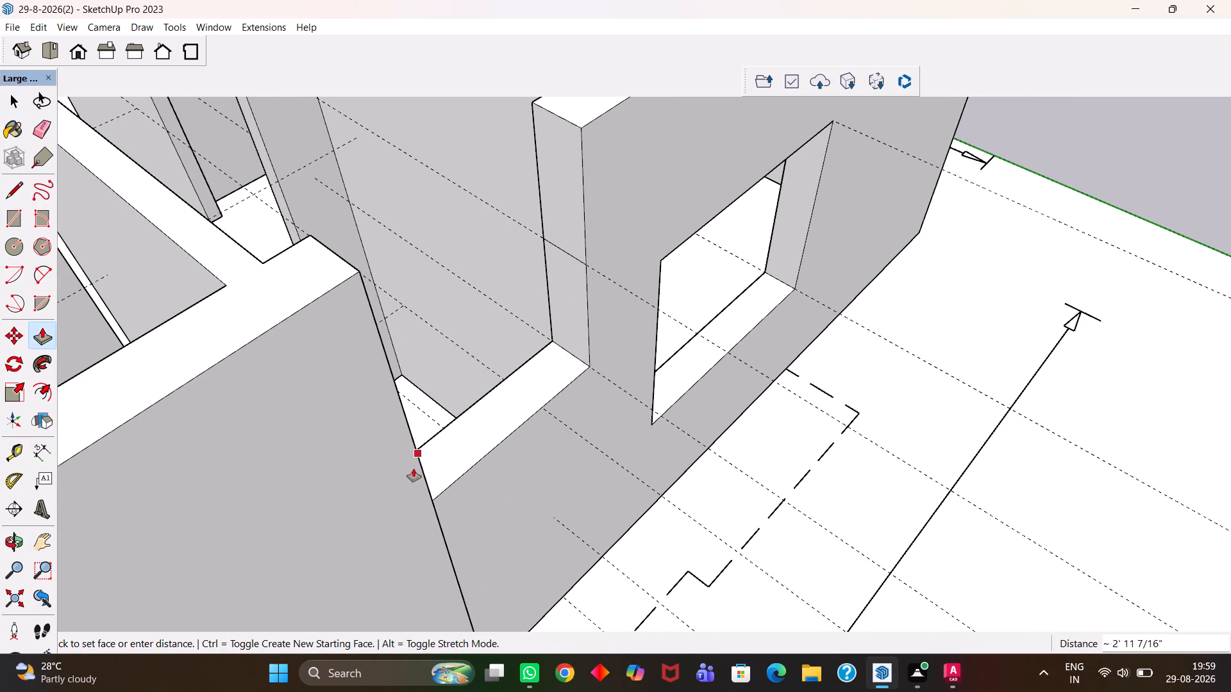
left_click(435, 518)
Push/Pull the end-face section above the upper guide about 2' 11" across the smaller gap to the neighbouring wall.
key("h")
left_click_drag(478, 409, 499, 525)
key("space")
left_click(599, 331)
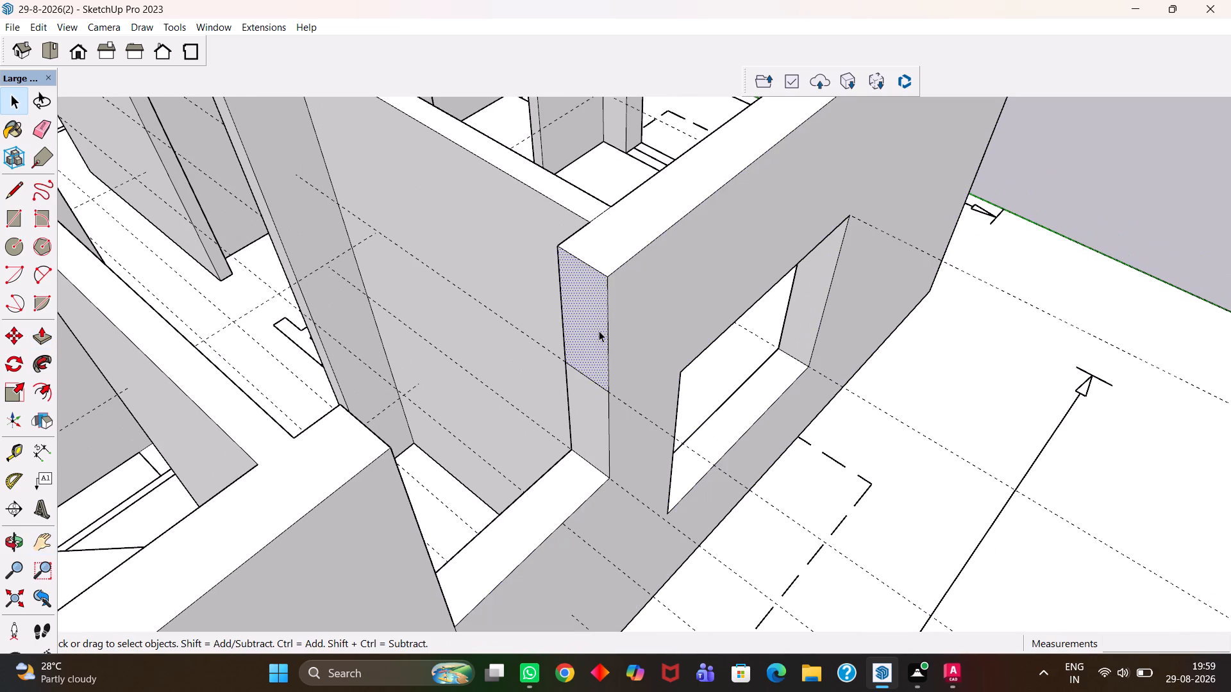
key("p")
left_click(599, 331)
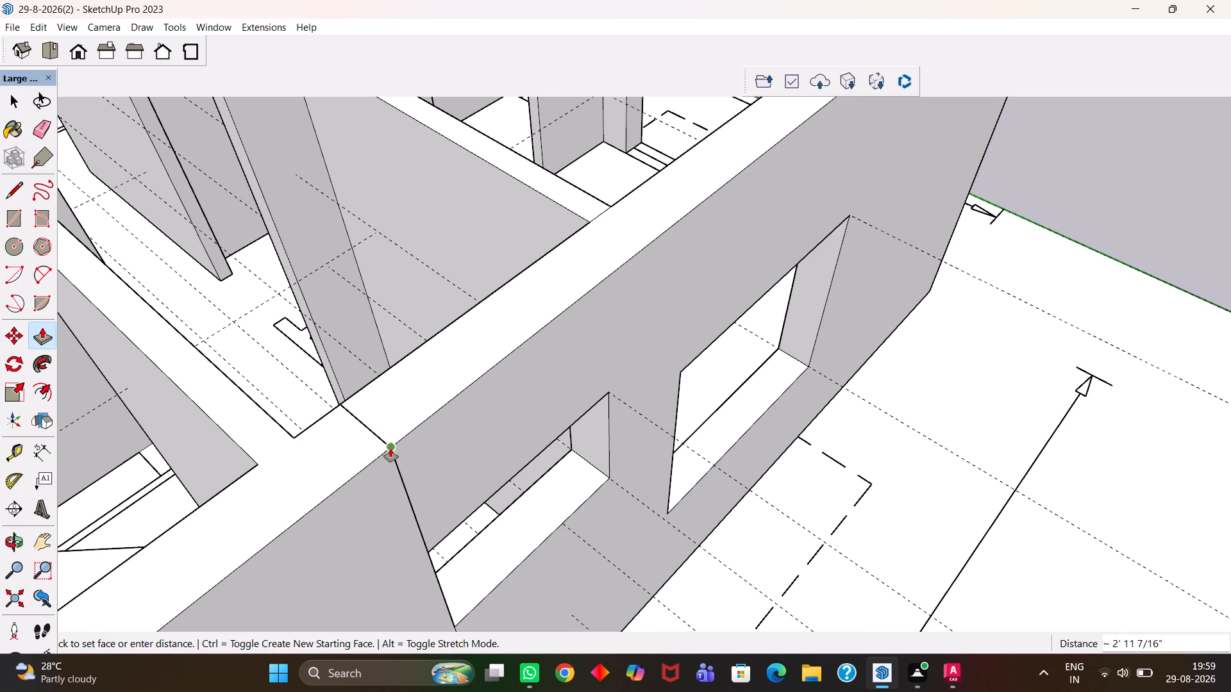
left_click(390, 447)
Erase the seam lines on the outer face and top of the wall where the smaller opening meets the neighbouring wall.
scroll(408, 449, "down", 11)
key("h")
scroll(547, 443, "up", 1)
middle_click_drag(542, 454, 396, 457)
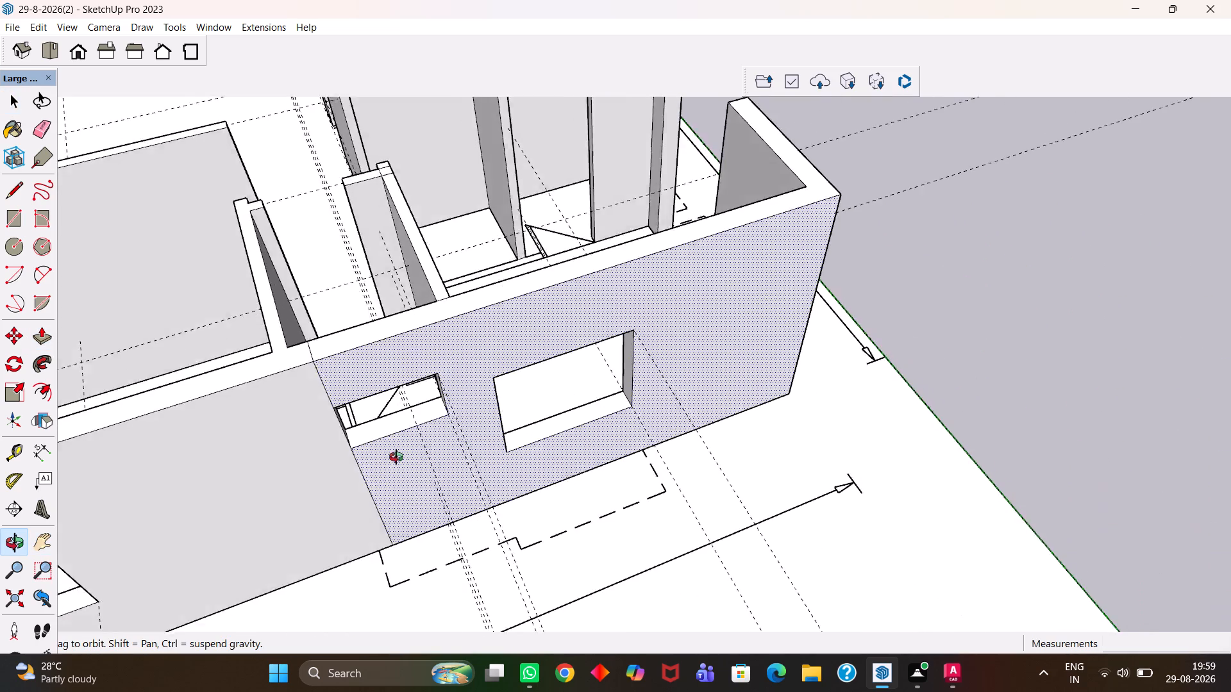
middle_click_drag(396, 457, 444, 408)
scroll(444, 408, "up", 2)
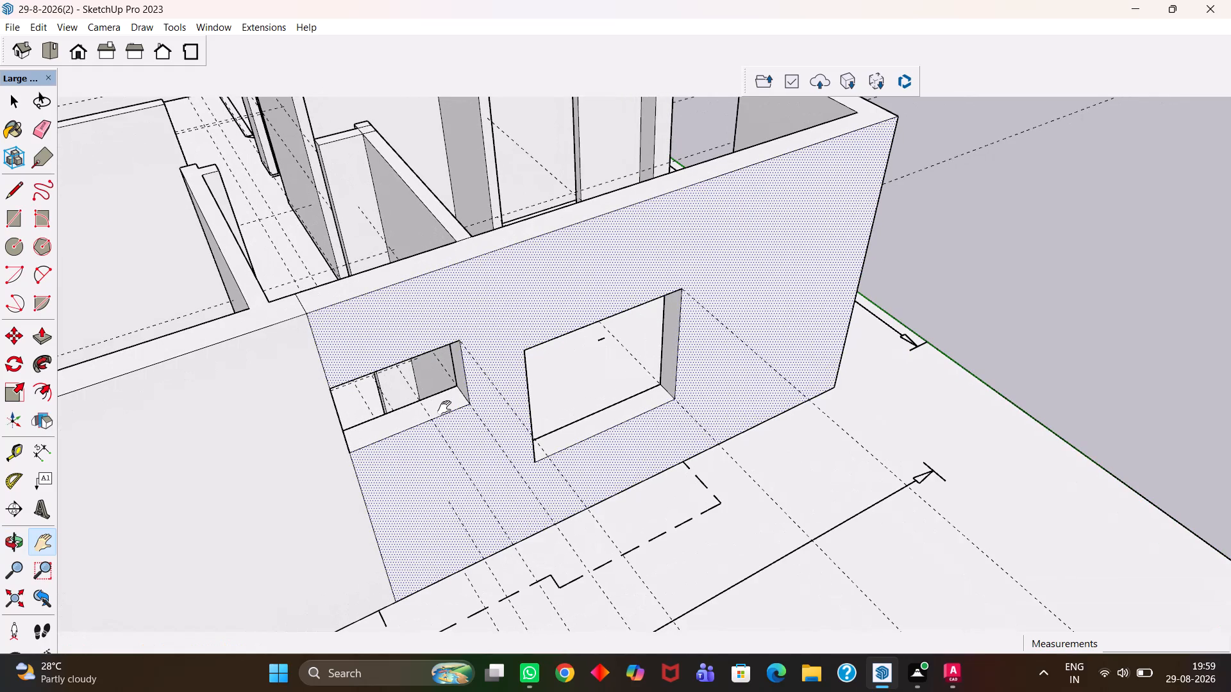
key("e")
scroll(444, 408, "up", 2)
left_click_drag(265, 334, 307, 337)
left_click_drag(371, 554, 365, 547)
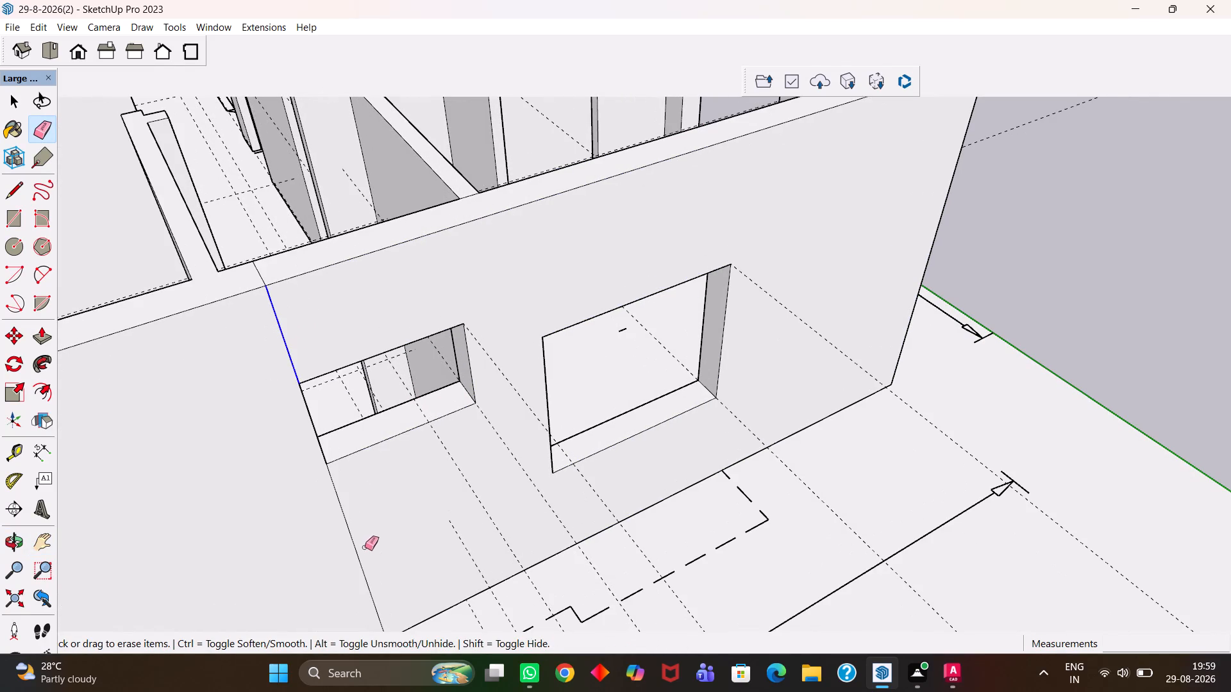
left_click_drag(365, 547, 329, 536)
scroll(290, 306, "up", 4)
middle_click_drag(267, 270, 272, 337)
left_click_drag(245, 324, 230, 333)
Erase the remaining seam lines above and below the smaller opening on the wall's inner face.
scroll(229, 337, "down", 5)
scroll(183, 375, "up", 1)
middle_click_drag(181, 376, 664, 345)
middle_click_drag(527, 420, 732, 383)
scroll(737, 383, "up", 1)
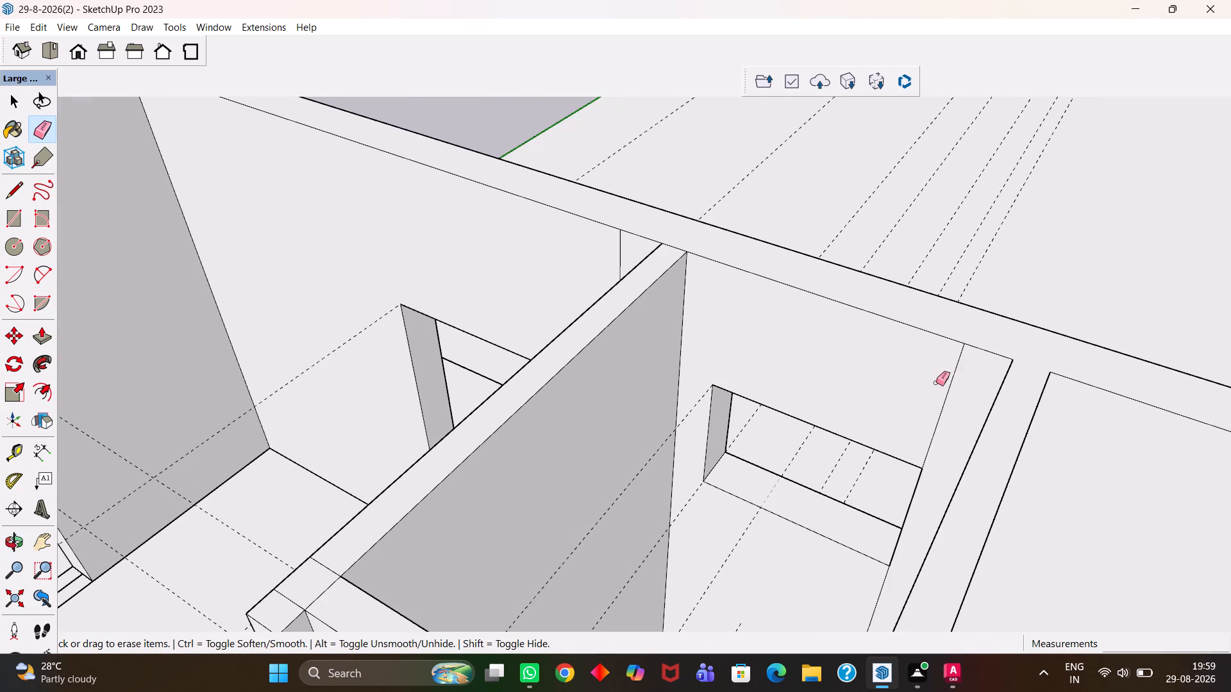
left_click(946, 391)
middle_click_drag(828, 494, 981, 477)
left_click_drag(897, 515, 891, 514)
Erase the extra dividing lines on top of the partition where it meets the short perpendicular wall.
scroll(729, 504, "down", 4)
middle_click_drag(792, 486, 510, 526)
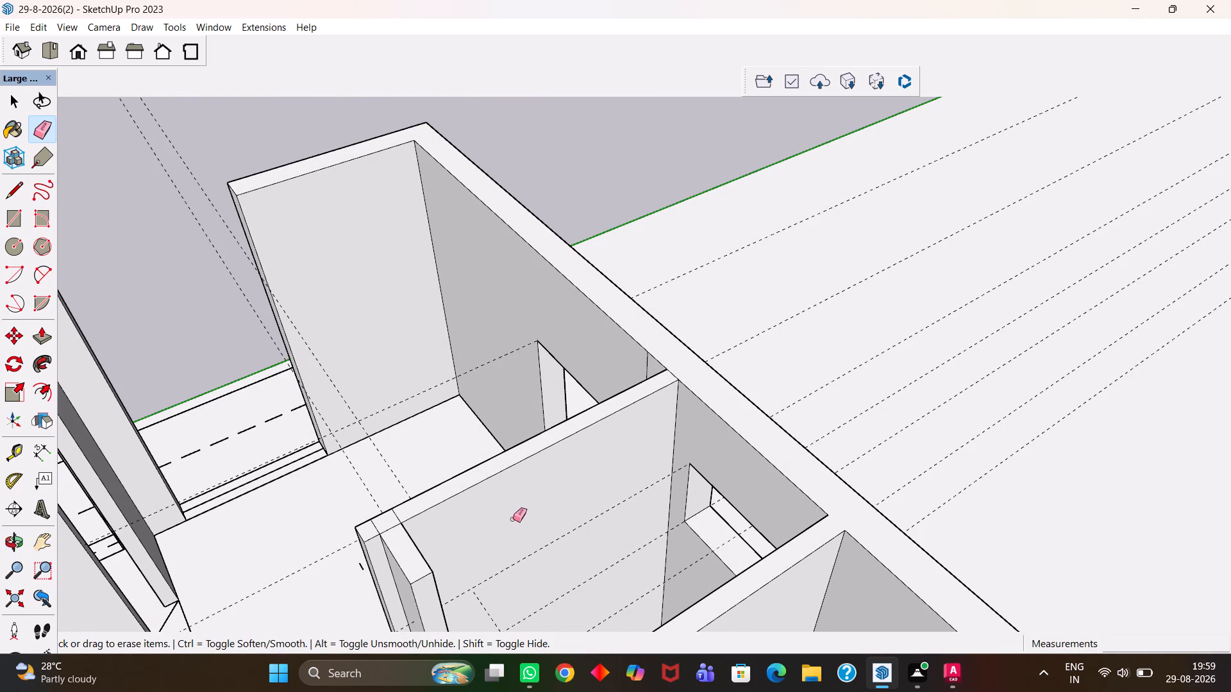
scroll(530, 497, "down", 3)
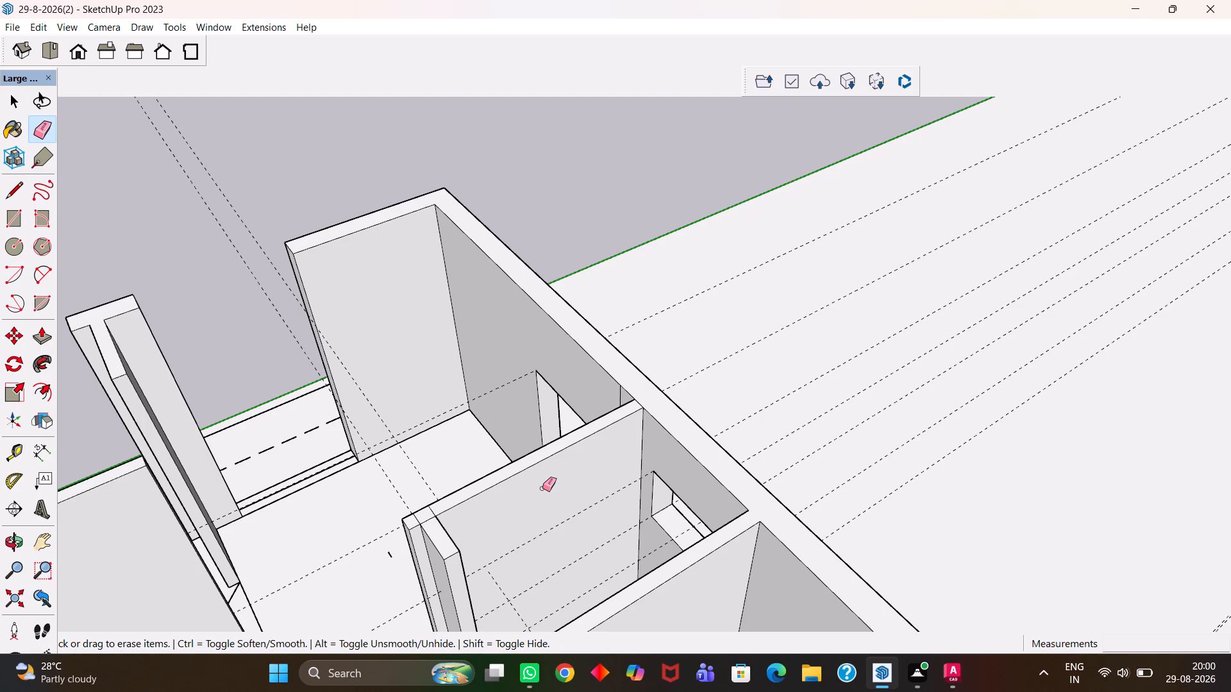
scroll(537, 491, "down", 7)
scroll(528, 493, "up", 5)
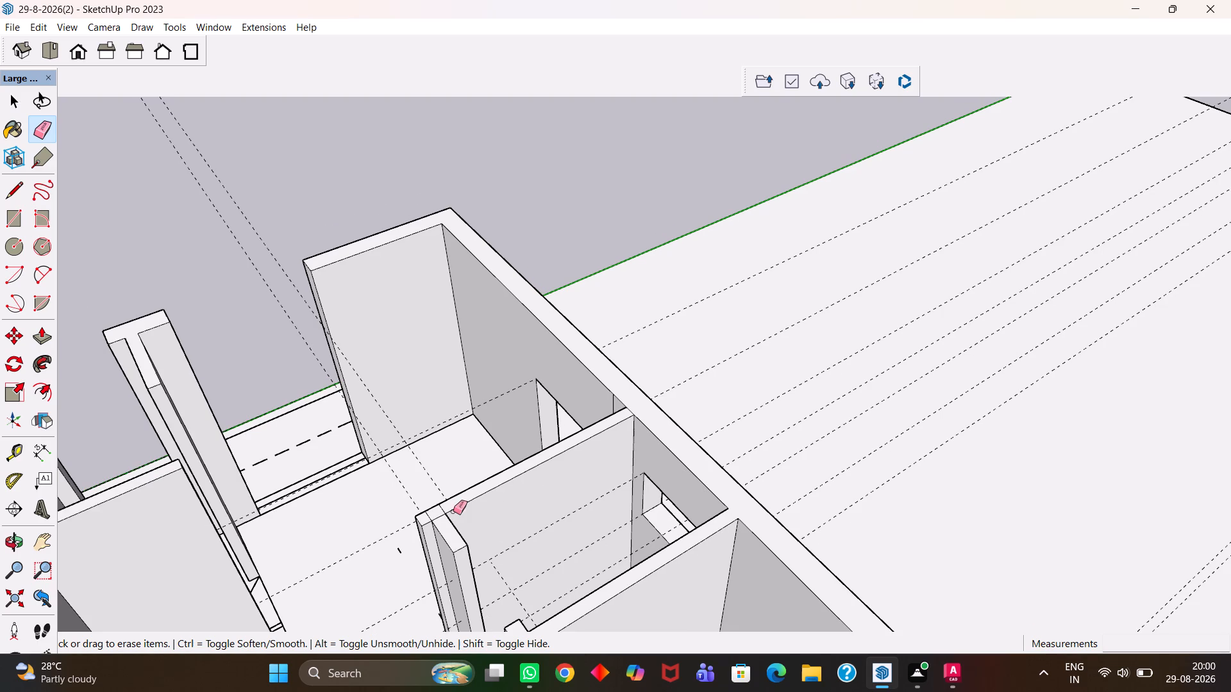
scroll(435, 520, "up", 12)
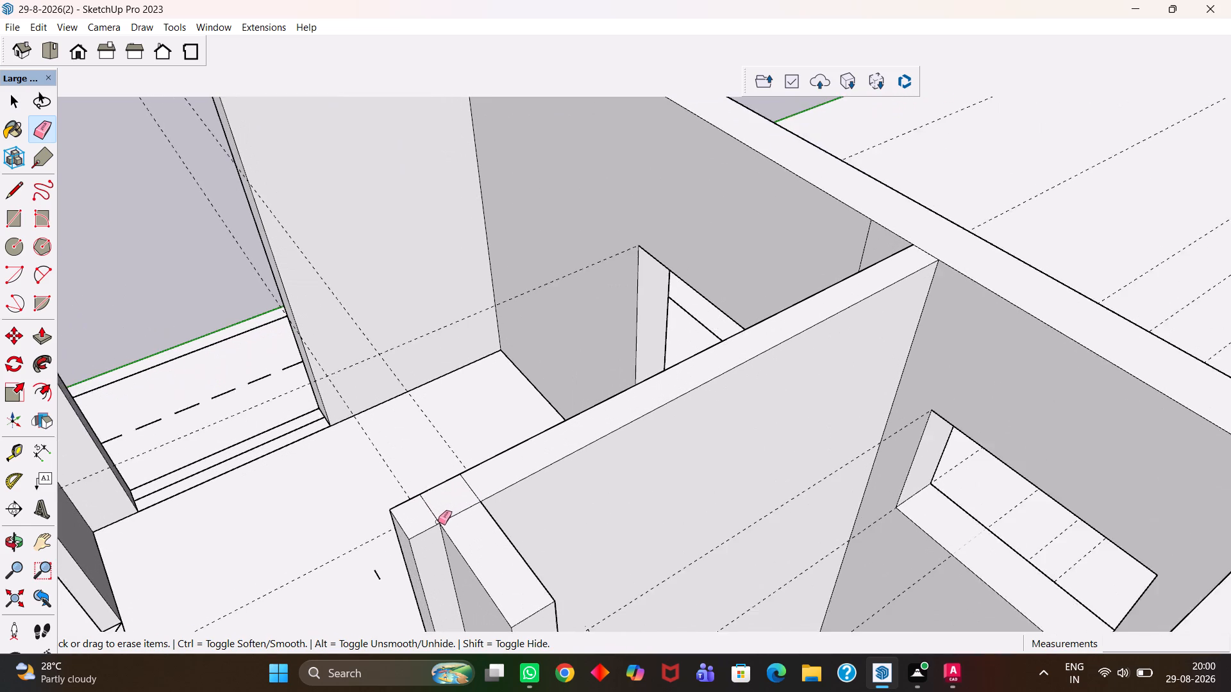
scroll(438, 522, "up", 3)
left_click(436, 515)
left_click_drag(473, 482, 505, 466)
left_click_drag(486, 494, 482, 512)
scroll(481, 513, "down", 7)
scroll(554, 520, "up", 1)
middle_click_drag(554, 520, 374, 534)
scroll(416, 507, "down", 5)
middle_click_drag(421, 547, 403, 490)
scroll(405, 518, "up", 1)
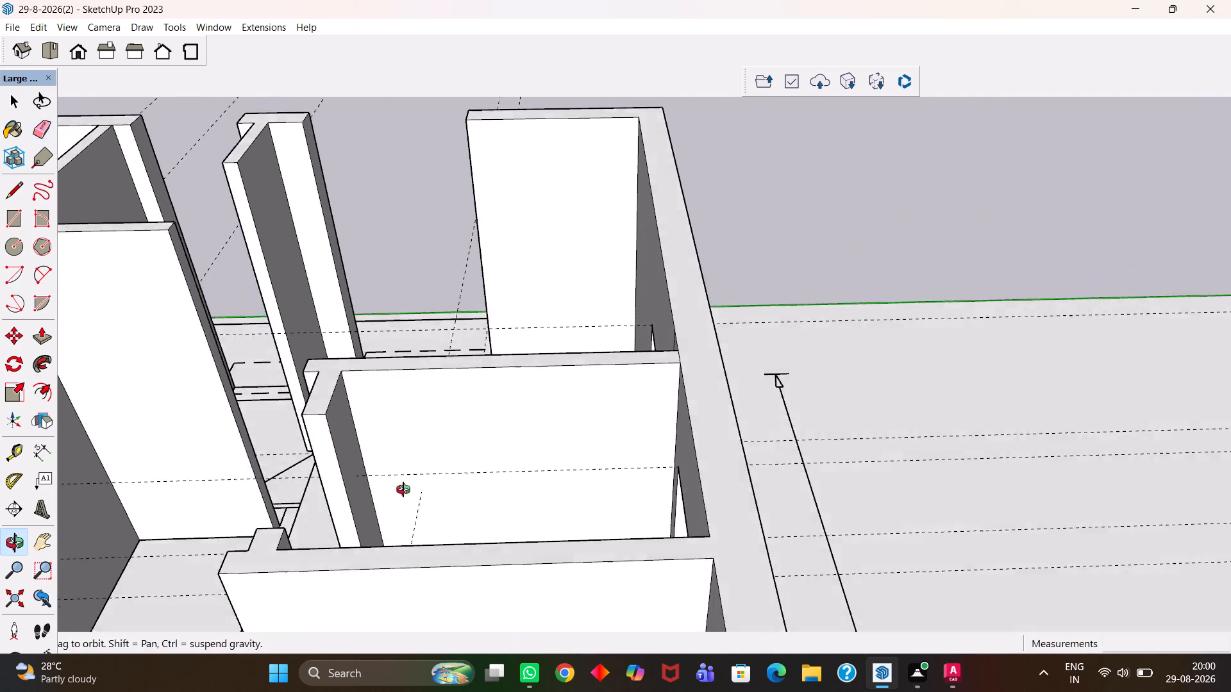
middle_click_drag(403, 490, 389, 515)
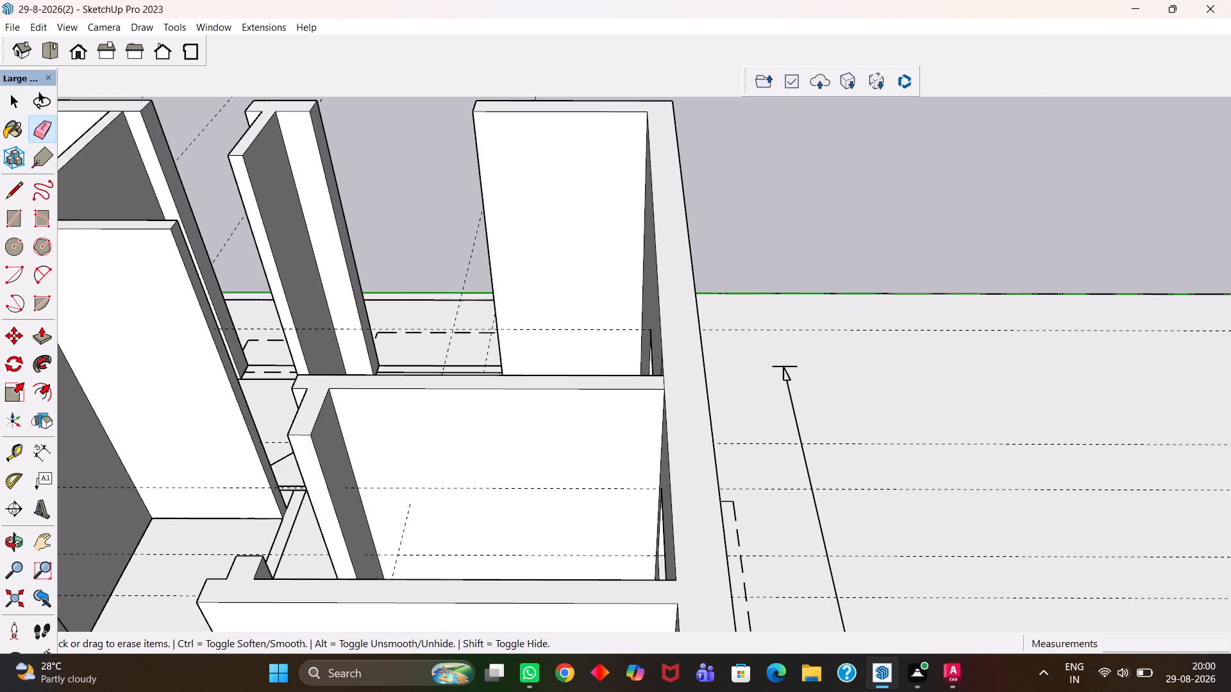
Draw a rectangle between the two guides on the exterior wall's end face at the wide window gap.
scroll(0, 685, "up", 1)
middle_click_drag(391, 447, 423, 475)
scroll(420, 472, "up", 1)
key("h")
scroll(422, 468, "down", 5)
left_click_drag(440, 379, 575, 501)
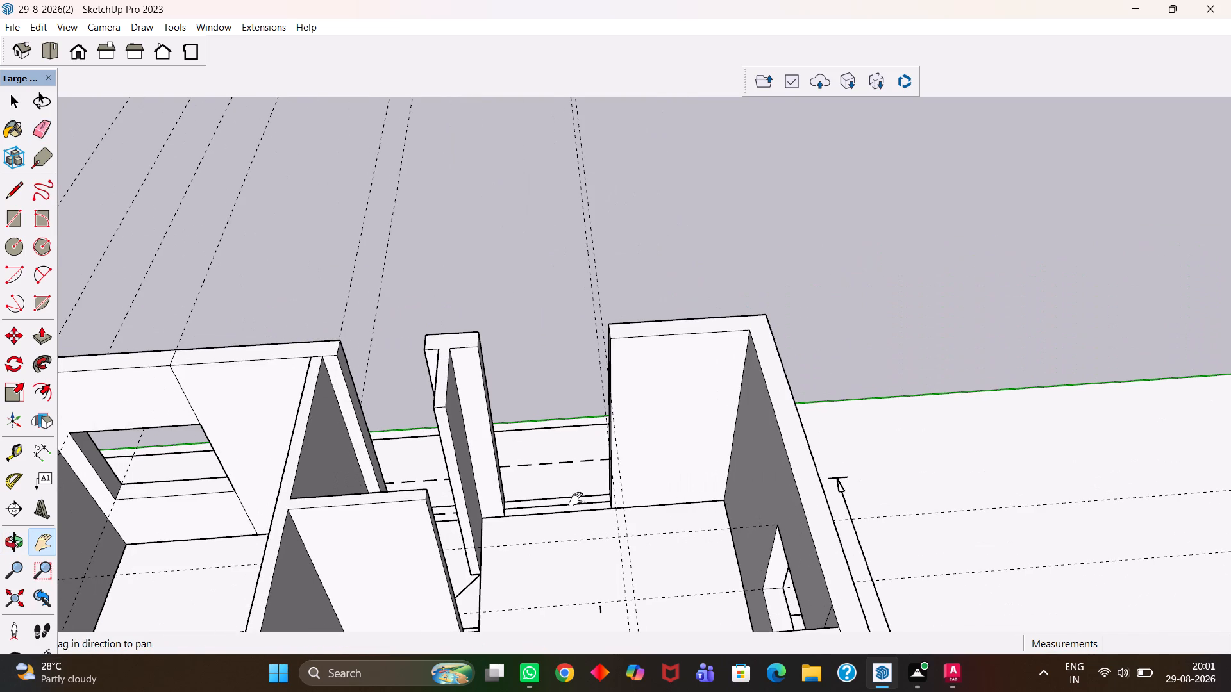
scroll(545, 449, "up", 4)
middle_click_drag(562, 473, 728, 485)
scroll(728, 485, "up", 3)
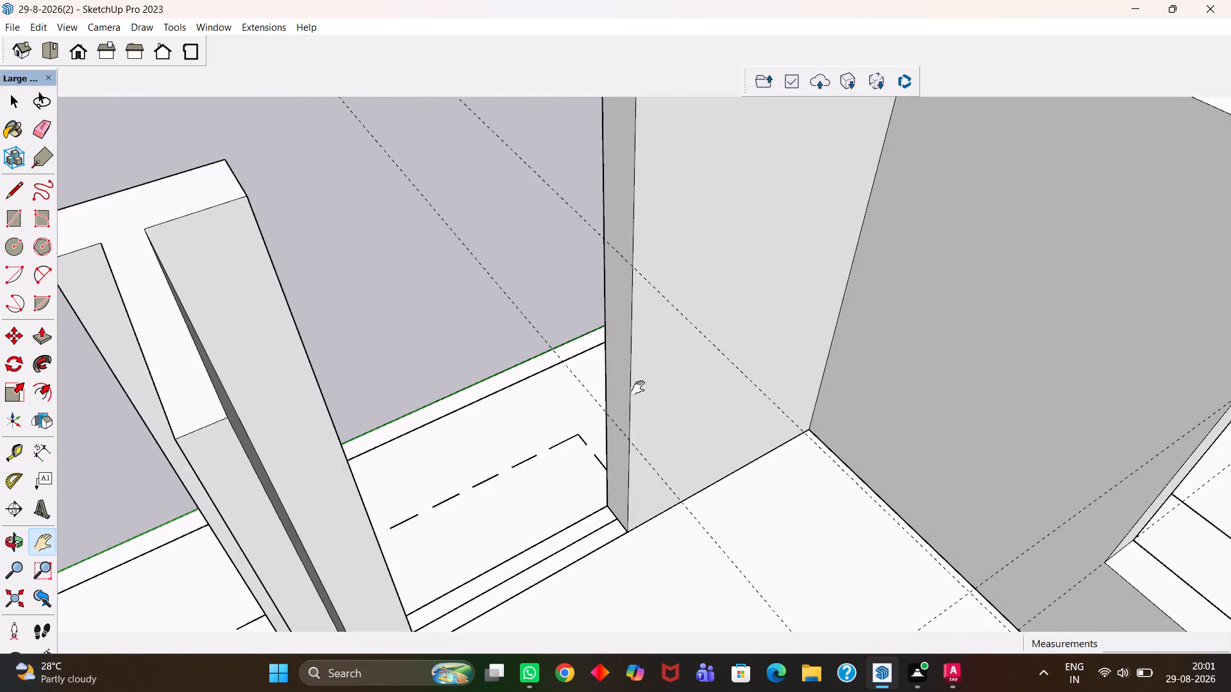
left_click_drag(622, 364, 765, 424)
middle_click_drag(730, 425, 758, 445)
left_click_drag(739, 408, 623, 457)
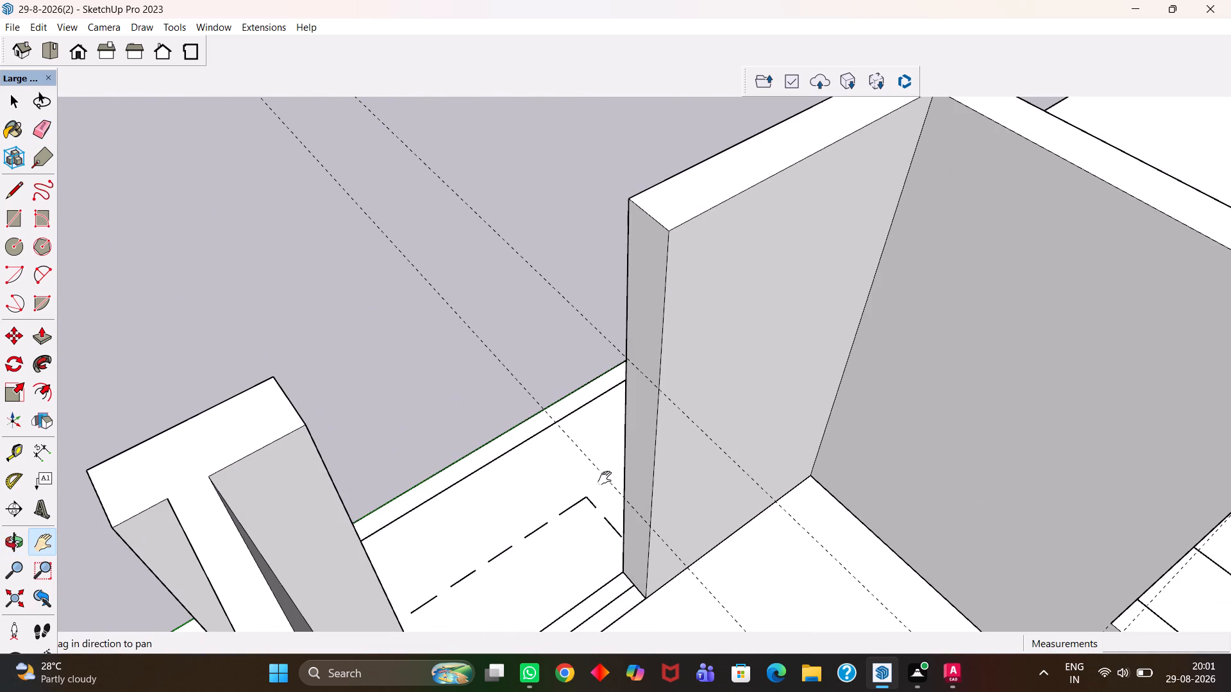
scroll(631, 482, "up", 1)
left_click_drag(667, 475, 576, 425)
middle_click_drag(521, 435, 555, 431)
key("r")
left_click(526, 289)
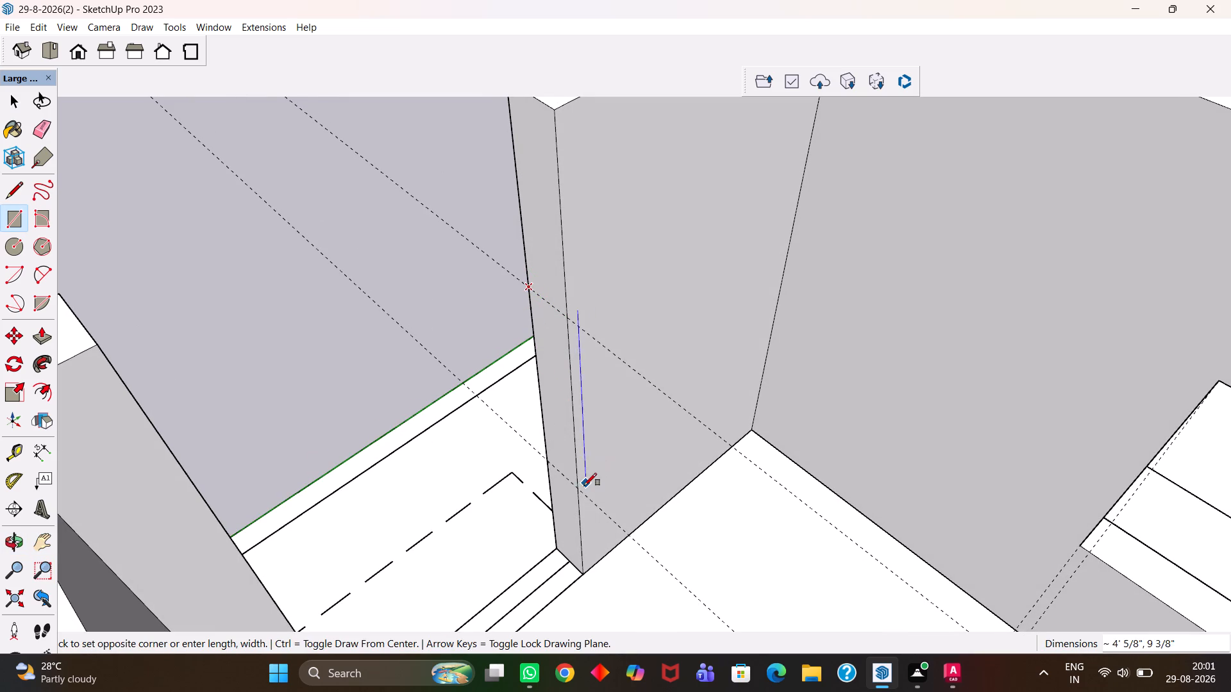
left_click(575, 489)
Push/Pull the end-face section above the upper guide about 4' 7" across the gap to the neighbouring wall.
key("space")
left_click(547, 270)
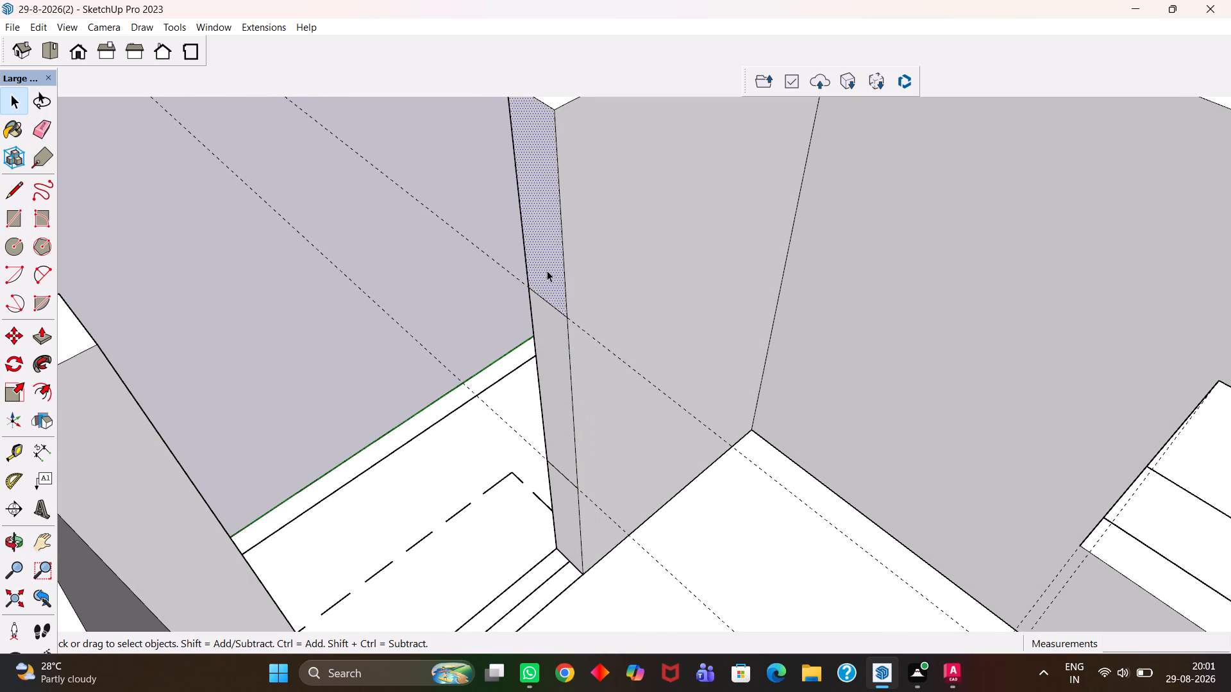
scroll(547, 270, "down", 5)
key("p")
left_click(547, 267)
left_click(317, 320)
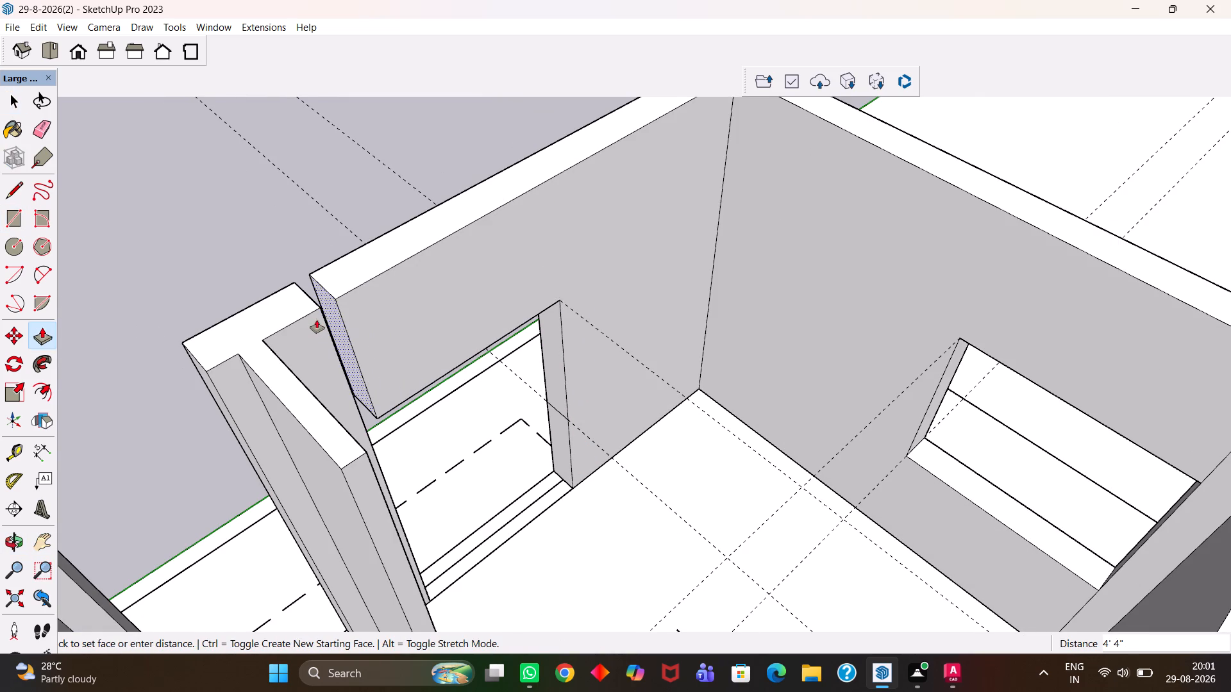
left_click(331, 299)
left_click(321, 310)
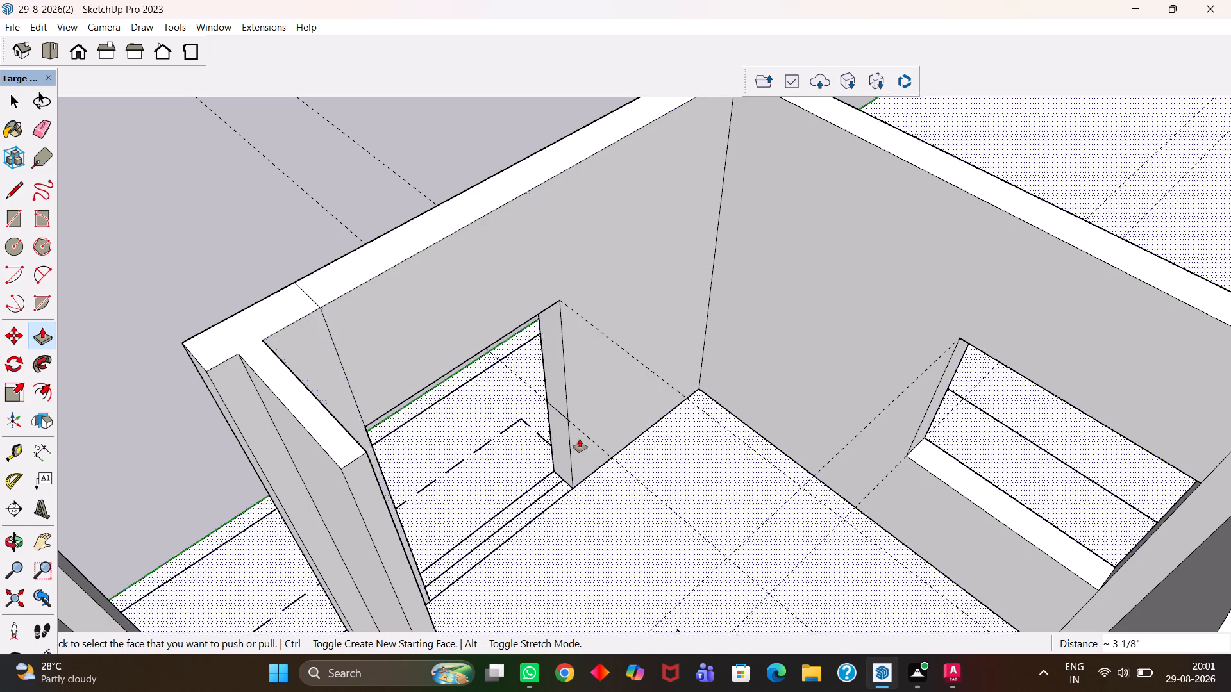
Push/Pull the end-face section below the lower guide about 4' 7" to the neighbouring wall.
left_click(557, 430)
left_click(365, 427)
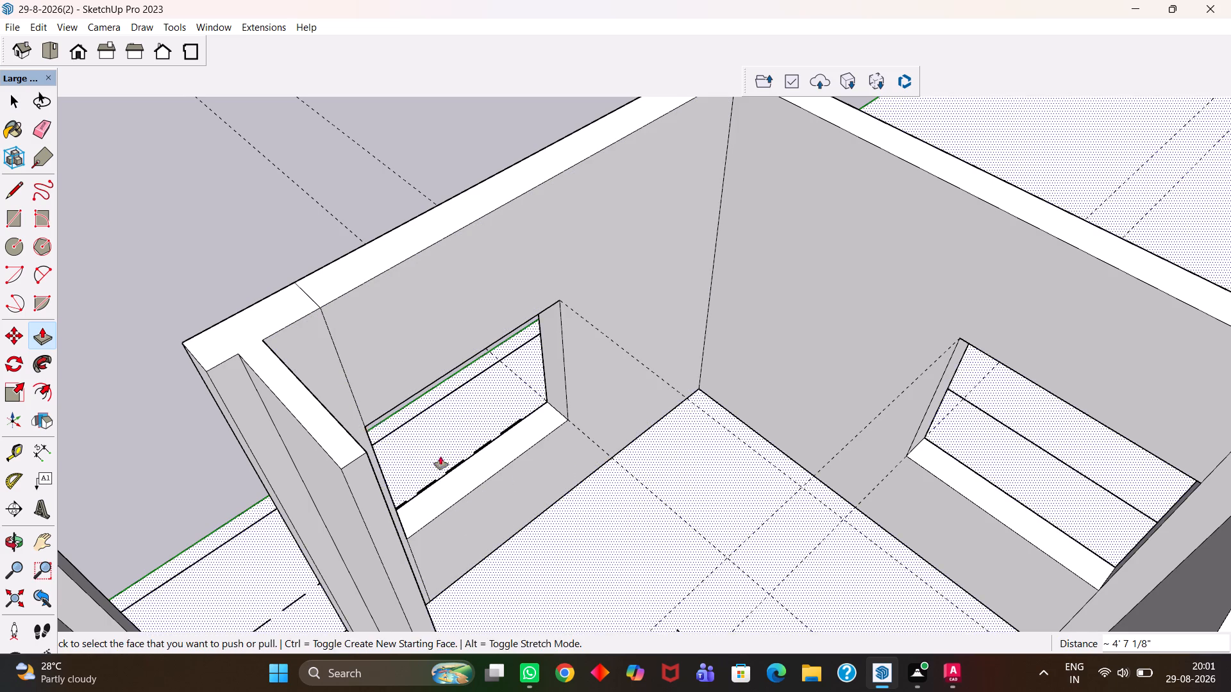
Erase the seam lines below and above the new window opening and across the top of the wall.
middle_click_drag(460, 456, 277, 496)
middle_click_drag(280, 491, 312, 469)
scroll(312, 470, "up", 2)
key("e")
left_click_drag(437, 475, 414, 484)
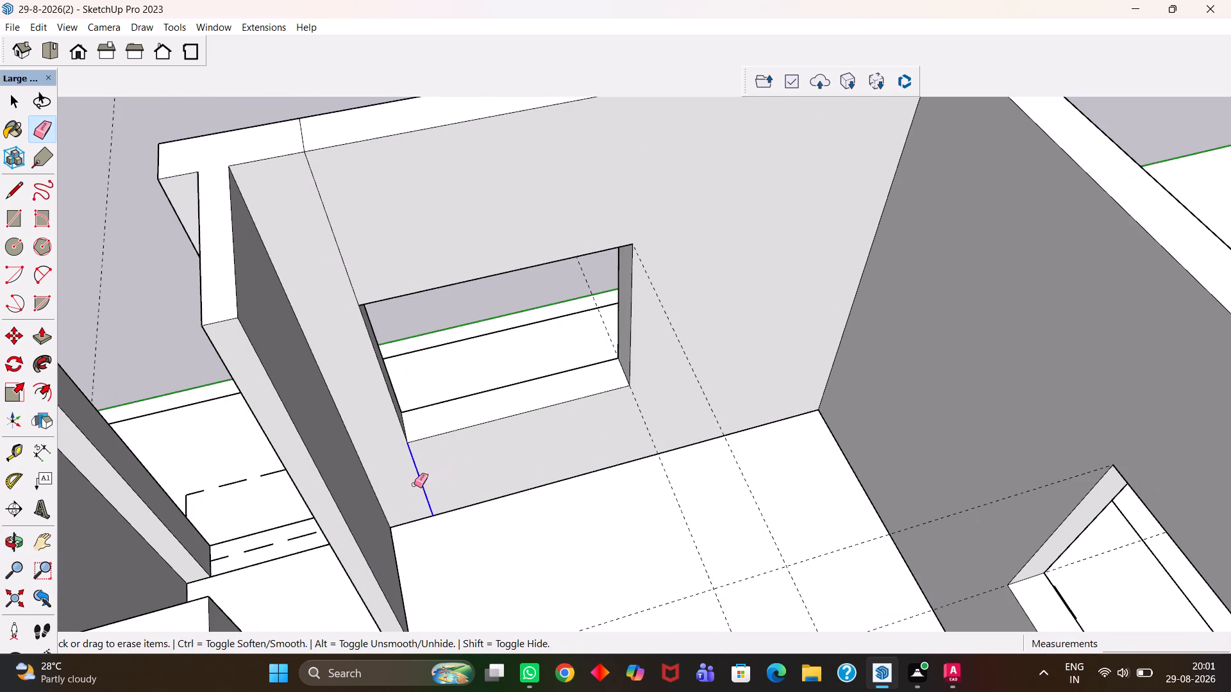
left_click_drag(414, 484, 405, 488)
scroll(414, 498, "down", 4)
key("h")
left_click_drag(415, 404, 462, 472)
scroll(446, 438, "up", 2)
key("e")
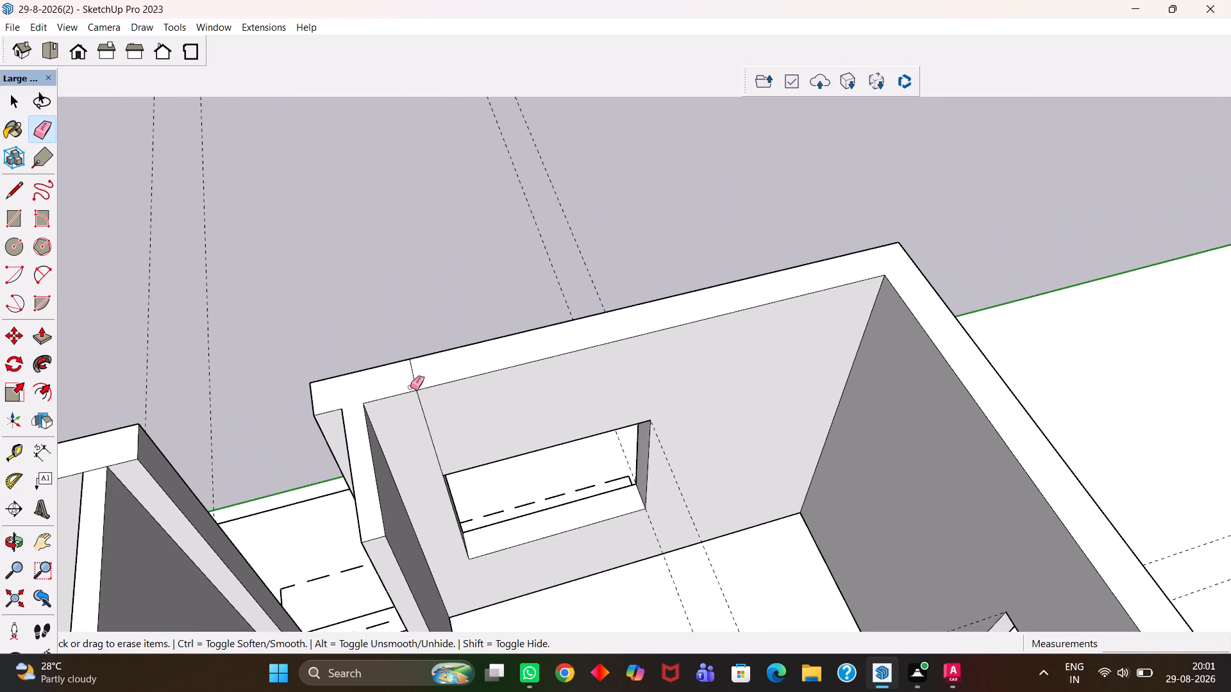
left_click(410, 379)
left_click_drag(421, 409, 429, 416)
Place a guide 3' below the top edge on the end face of the partition beside the doorway gap.
scroll(505, 406, "down", 5)
middle_click_drag(595, 452, 466, 459)
scroll(560, 472, "up", 1)
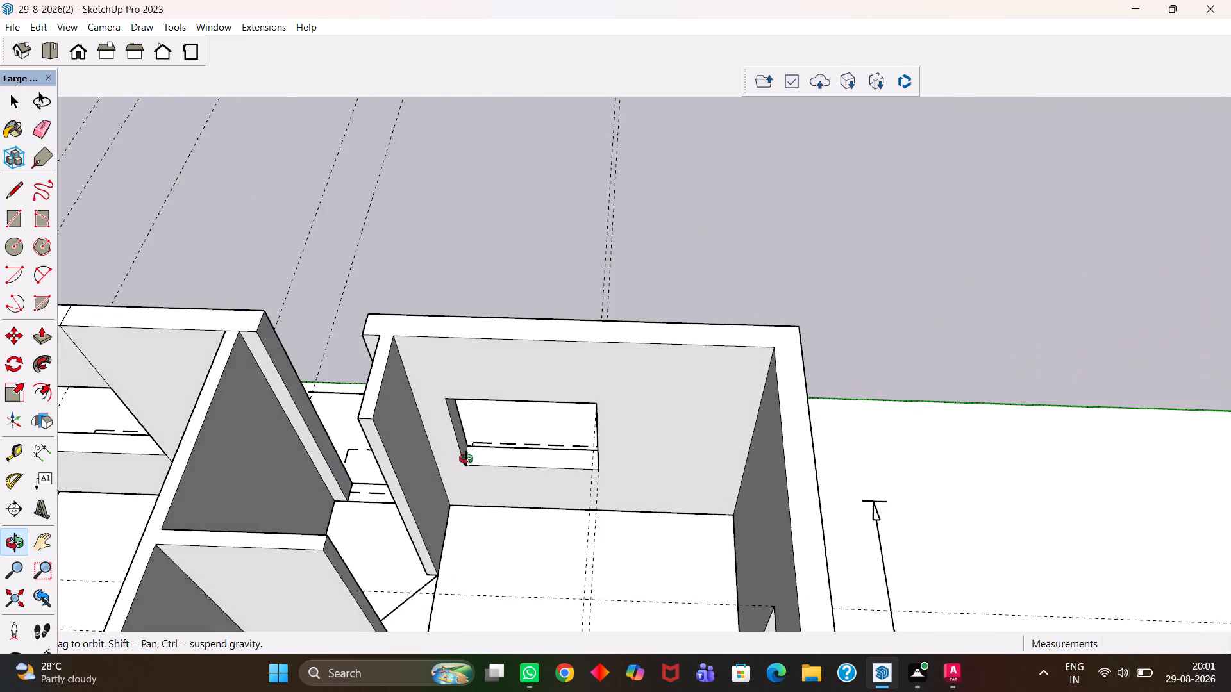
middle_click_drag(466, 459, 462, 463)
scroll(462, 463, "up", 2)
key("h")
left_click_drag(410, 486, 592, 426)
scroll(594, 432, "down", 5)
scroll(634, 452, "up", 1)
middle_click_drag(635, 452, 410, 472)
scroll(580, 311, "up", 2)
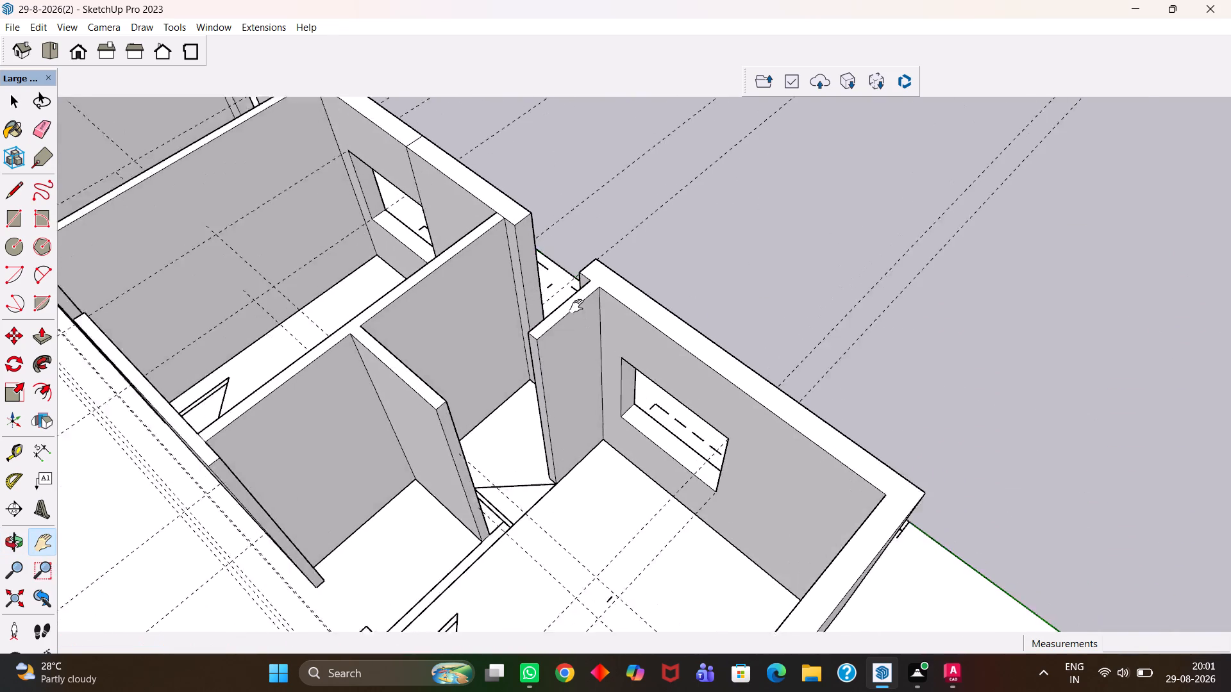
scroll(576, 306, "up", 3)
middle_click_drag(533, 363, 596, 336)
scroll(534, 364, "up", 6)
middle_click_drag(562, 410, 577, 415)
scroll(578, 402, "up", 1)
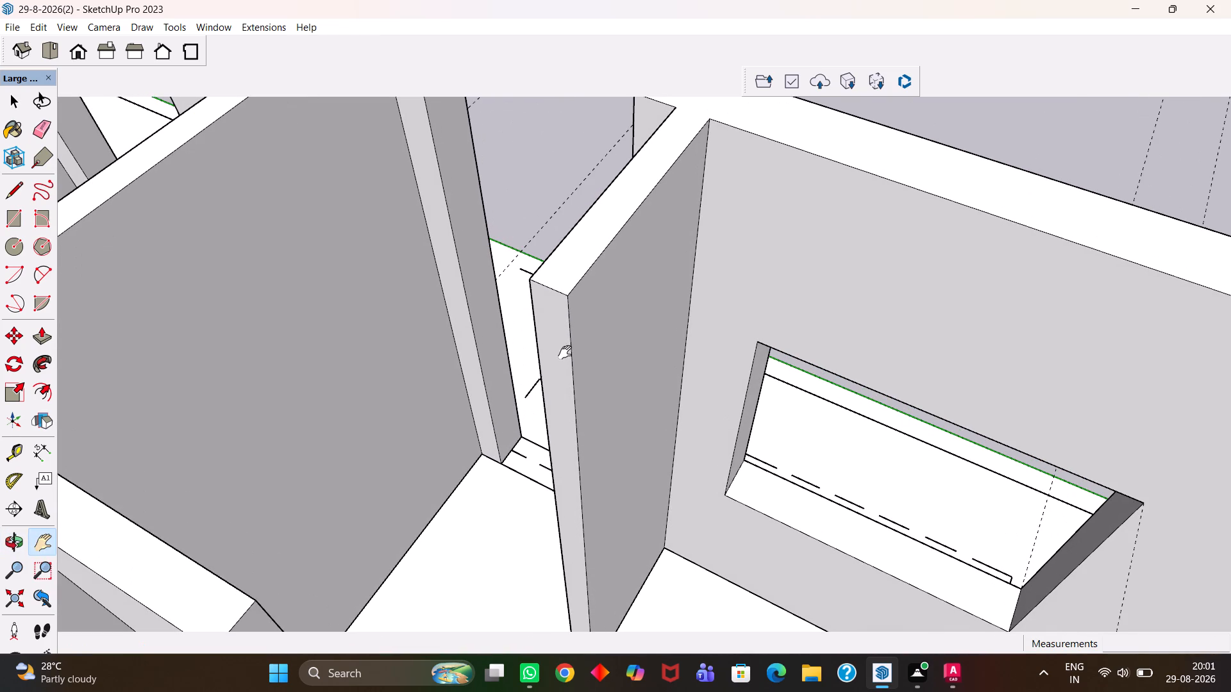
key("t")
left_click(551, 290)
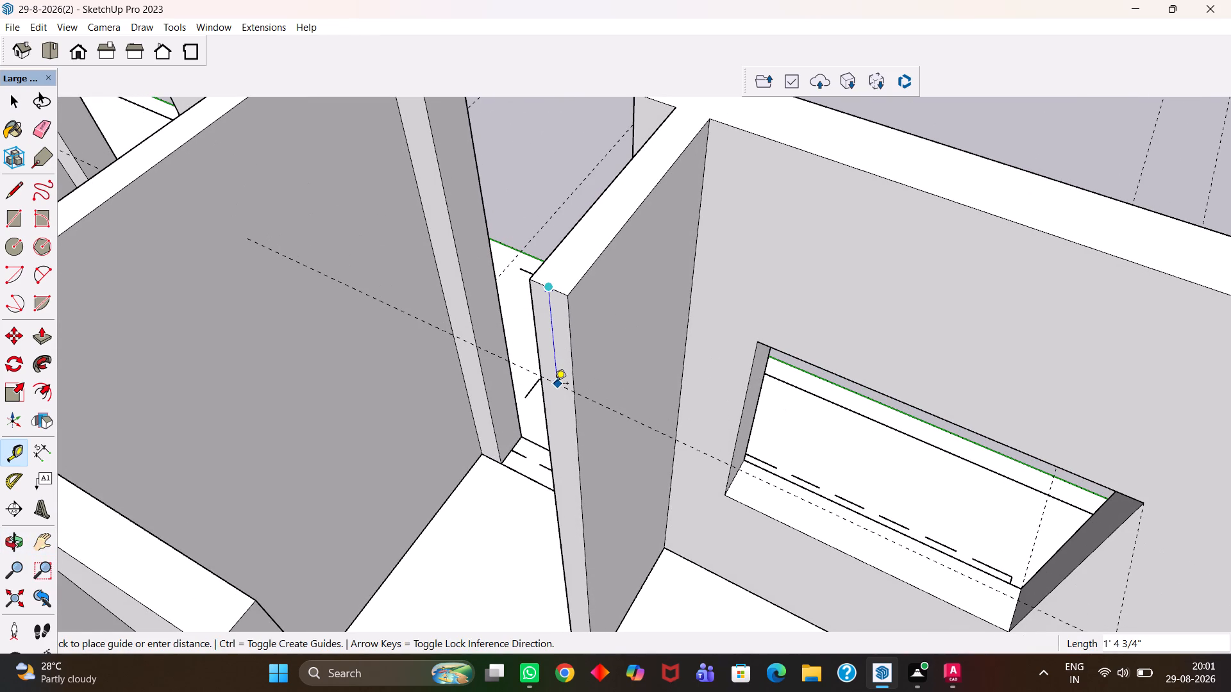
type("3'")
key("Return")
Draw a line across the partition's end face along the 3' guide.
key("l")
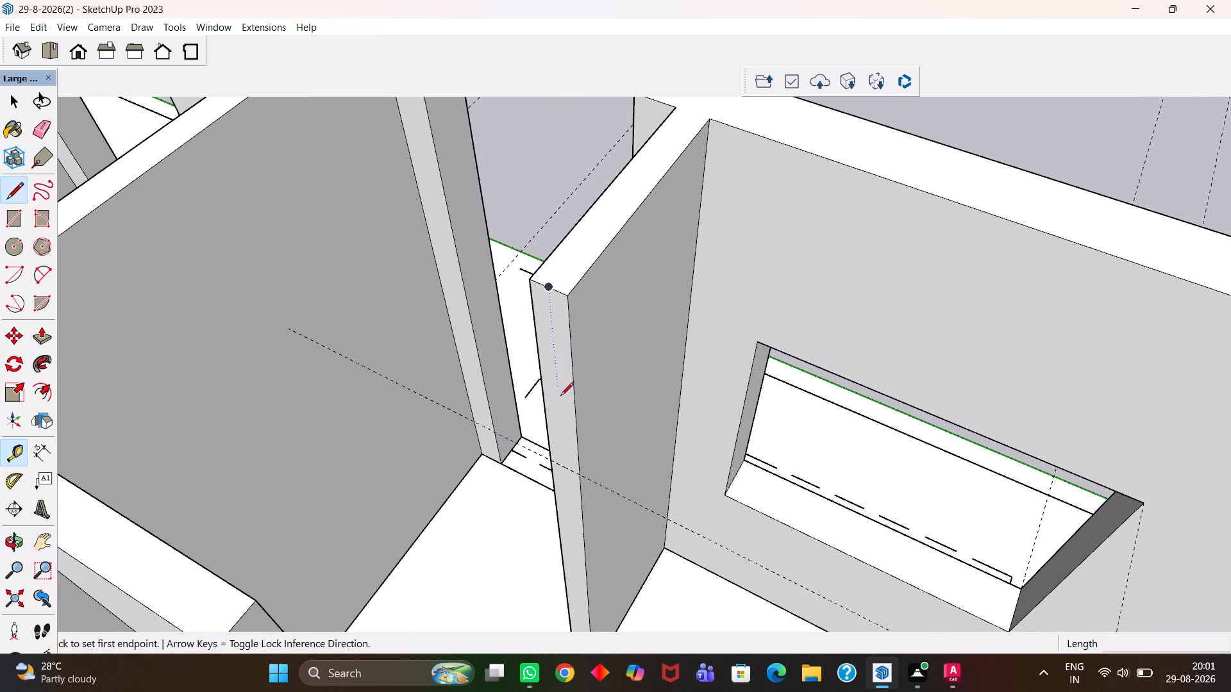
scroll(590, 458, "up", 3)
left_click(577, 483)
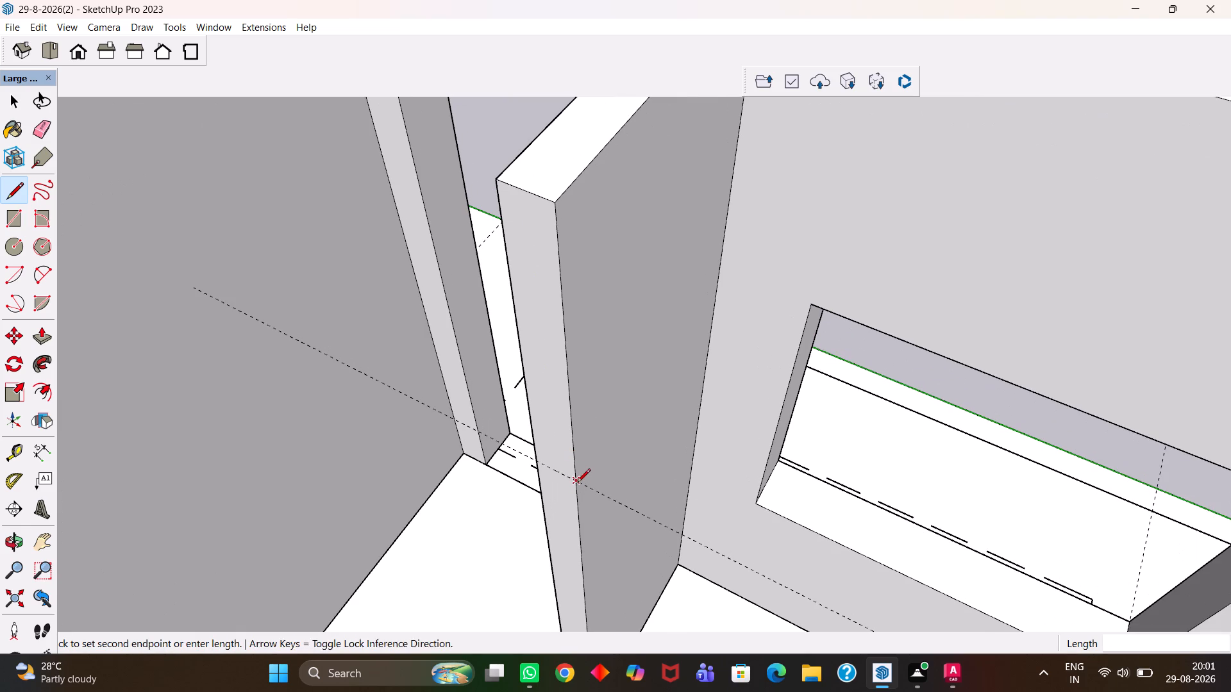
left_click(539, 456)
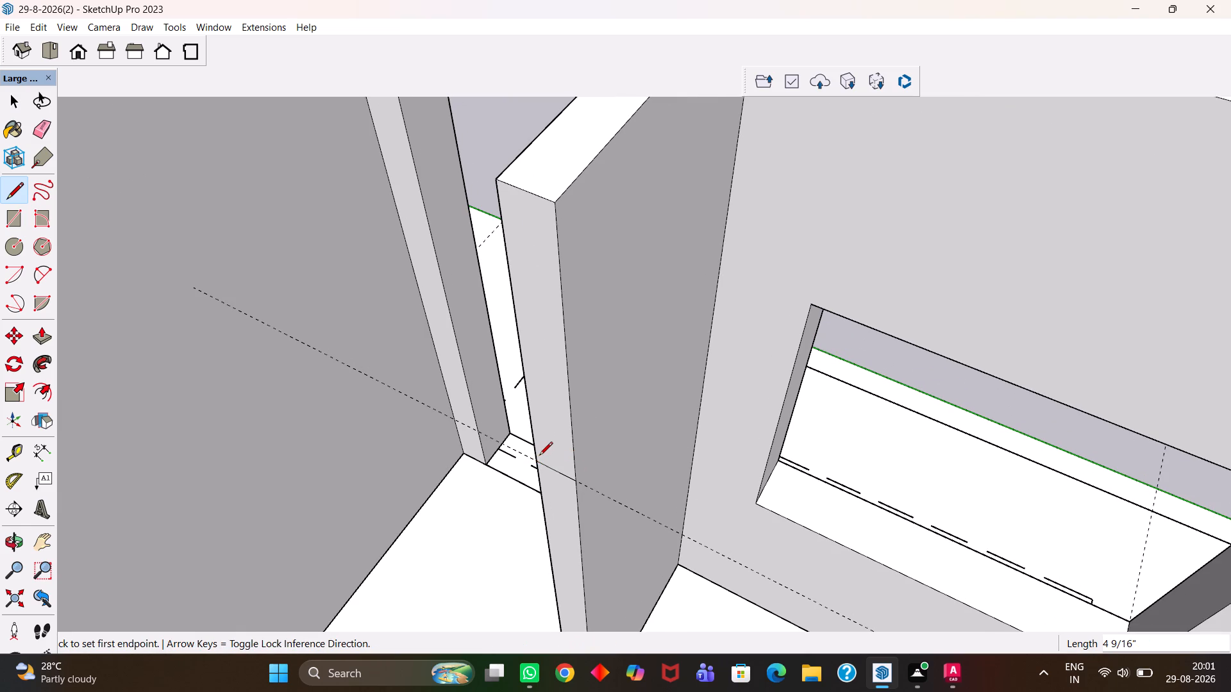
Push/Pull the end-face section above the line about 3' 3" over the doorway to the adjoining partition.
scroll(557, 425, "down", 4)
key("space")
left_click(557, 412)
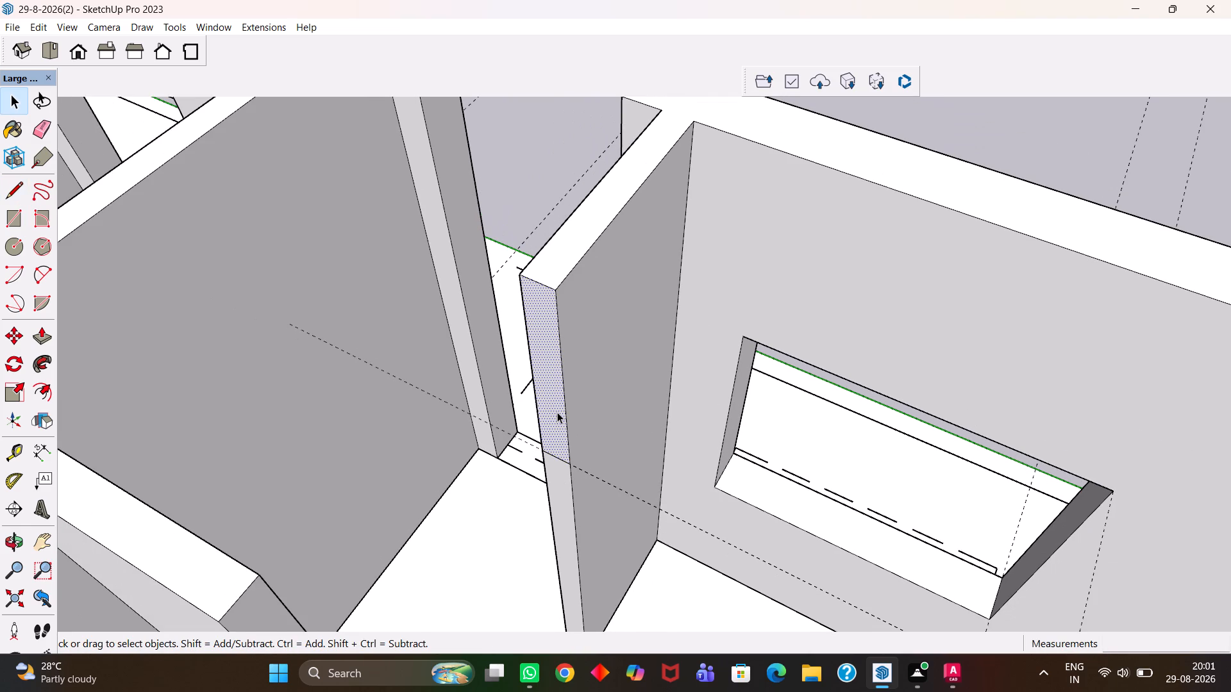
scroll(557, 412, "down", 4)
key("p")
left_click(557, 406)
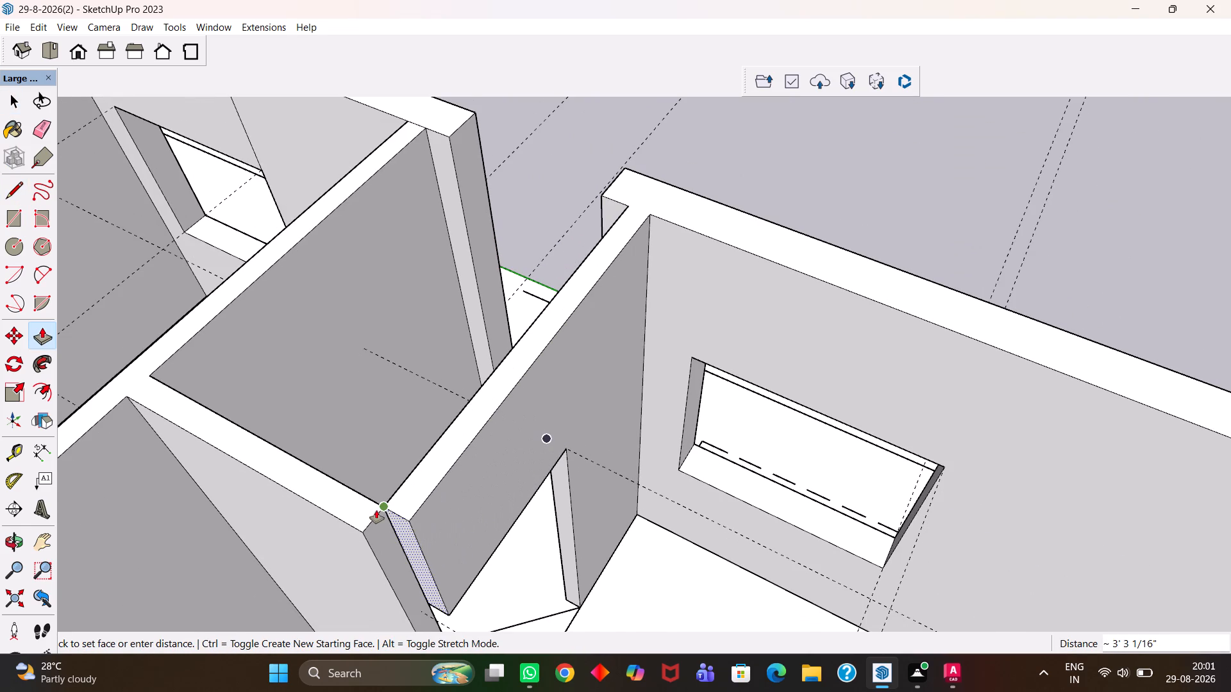
left_click(380, 510)
Push/Pull the adjoining partition's end face about 4 9/16" to the far line of the wall outline on the floor.
key("h")
left_click_drag(448, 532, 489, 358)
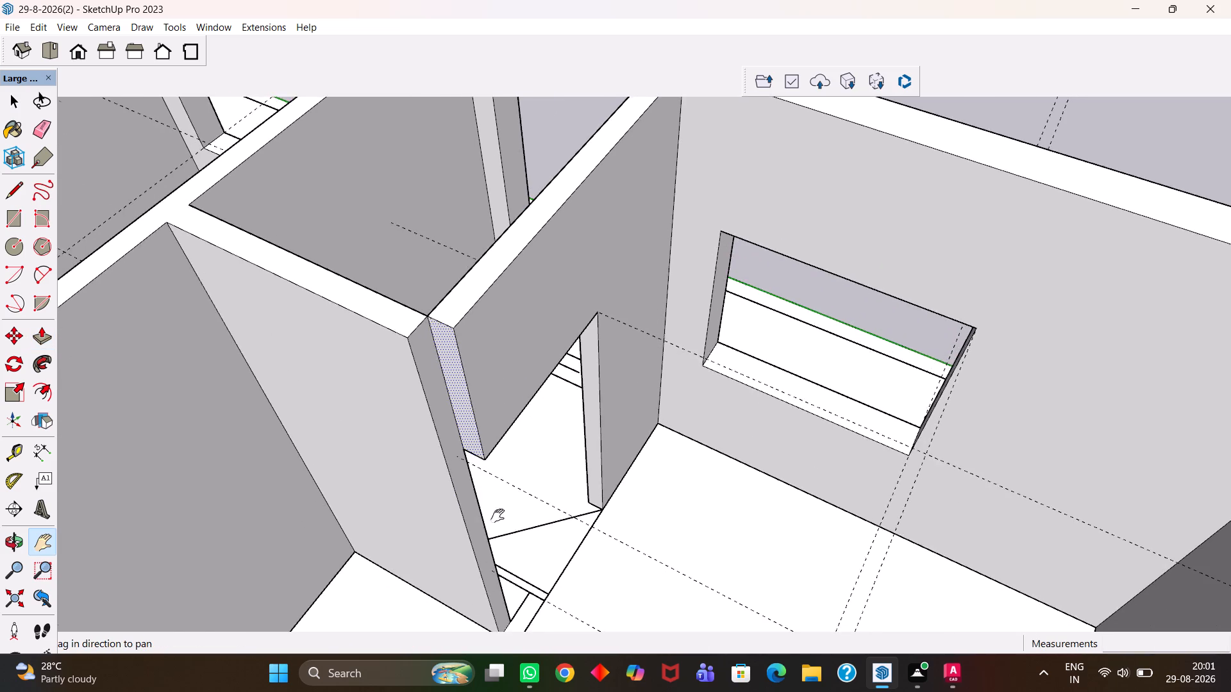
scroll(498, 516, "down", 3)
left_click_drag(498, 561, 517, 472)
scroll(535, 526, "up", 5)
middle_click_drag(528, 515, 501, 531)
scroll(501, 526, "up", 3)
key("space")
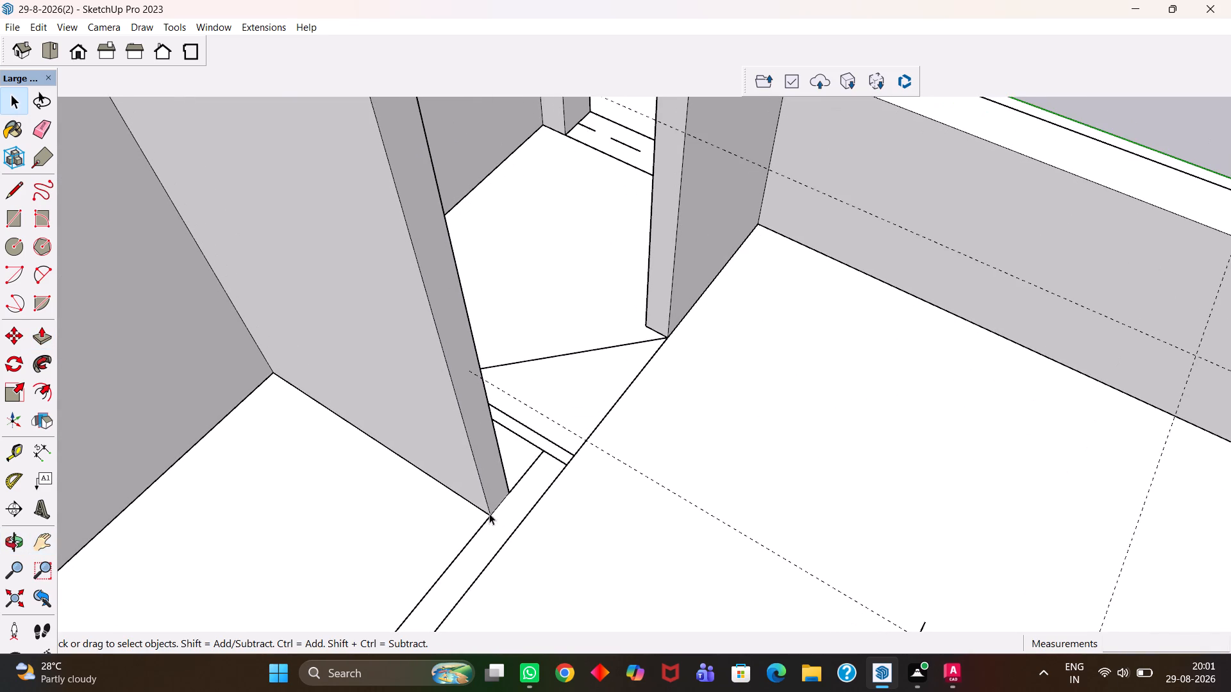
left_click(490, 492)
key("p")
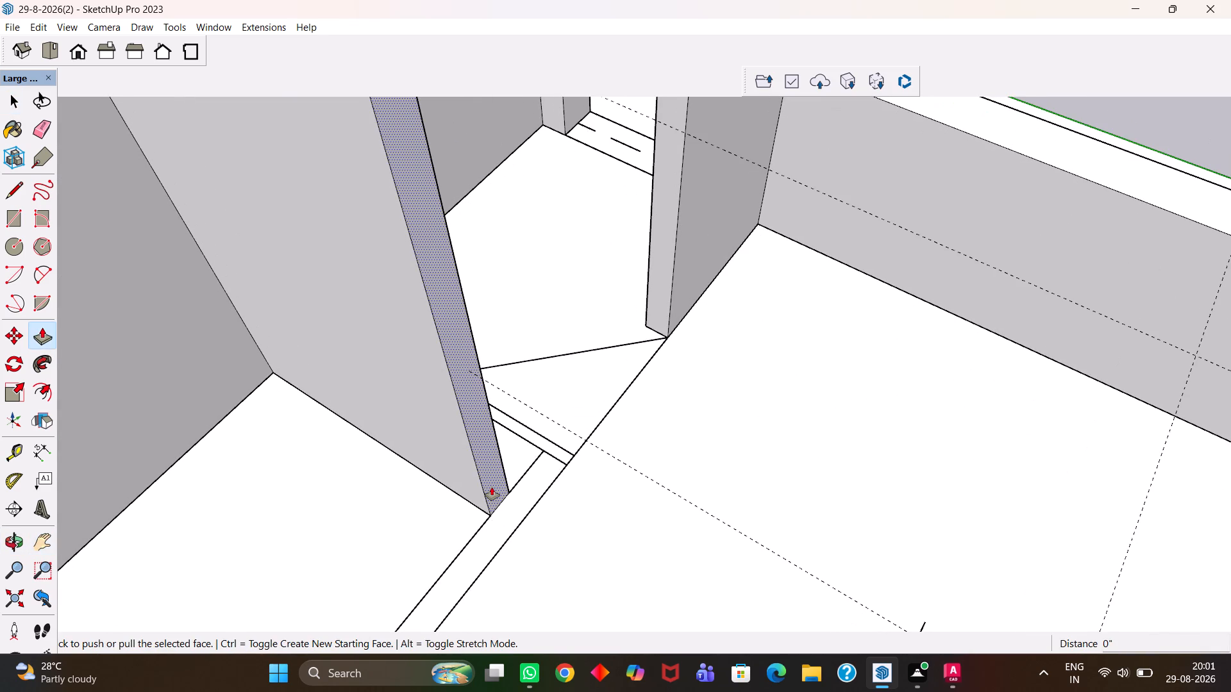
left_click(492, 487)
left_click(507, 535)
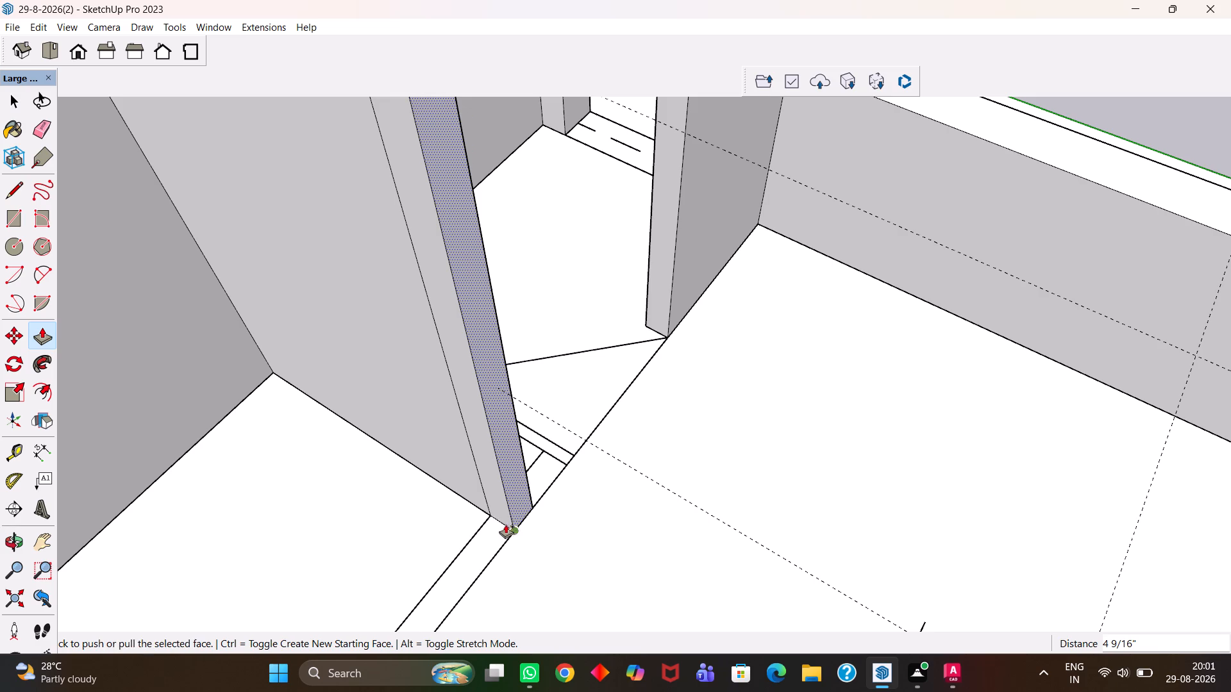
Push/Pull the narrow side face of that extension about 5' along the floor plan's wall outline to the cross wall.
middle_click_drag(499, 517, 620, 493)
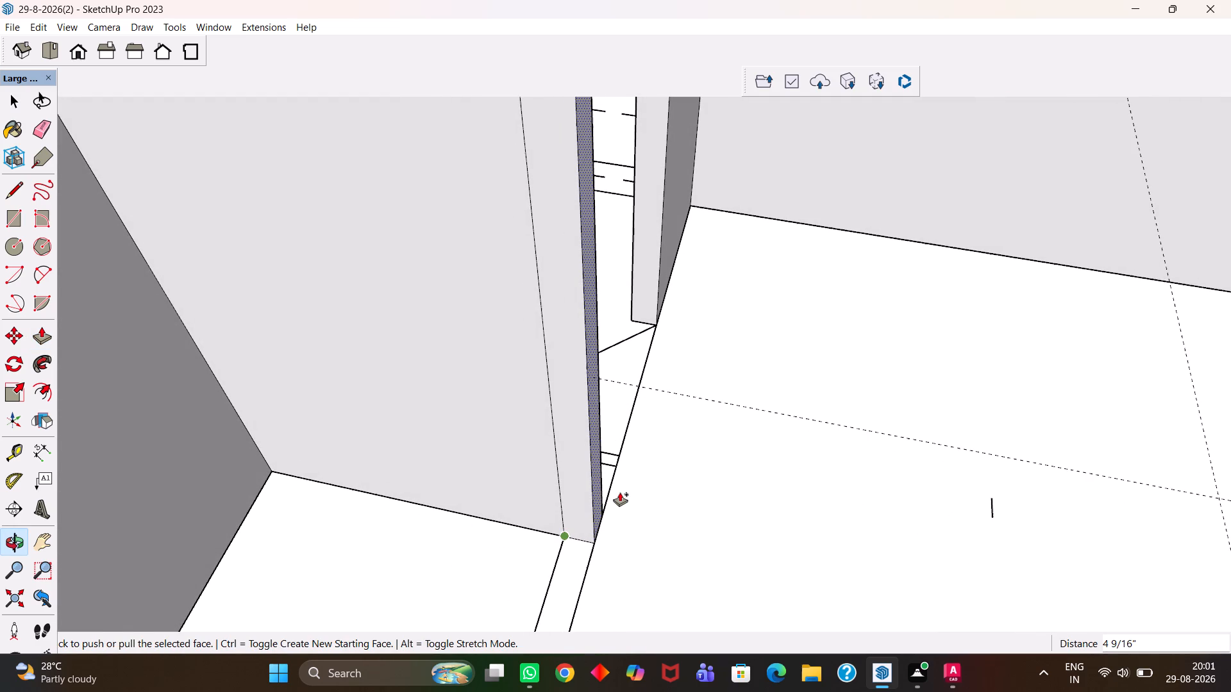
key("h")
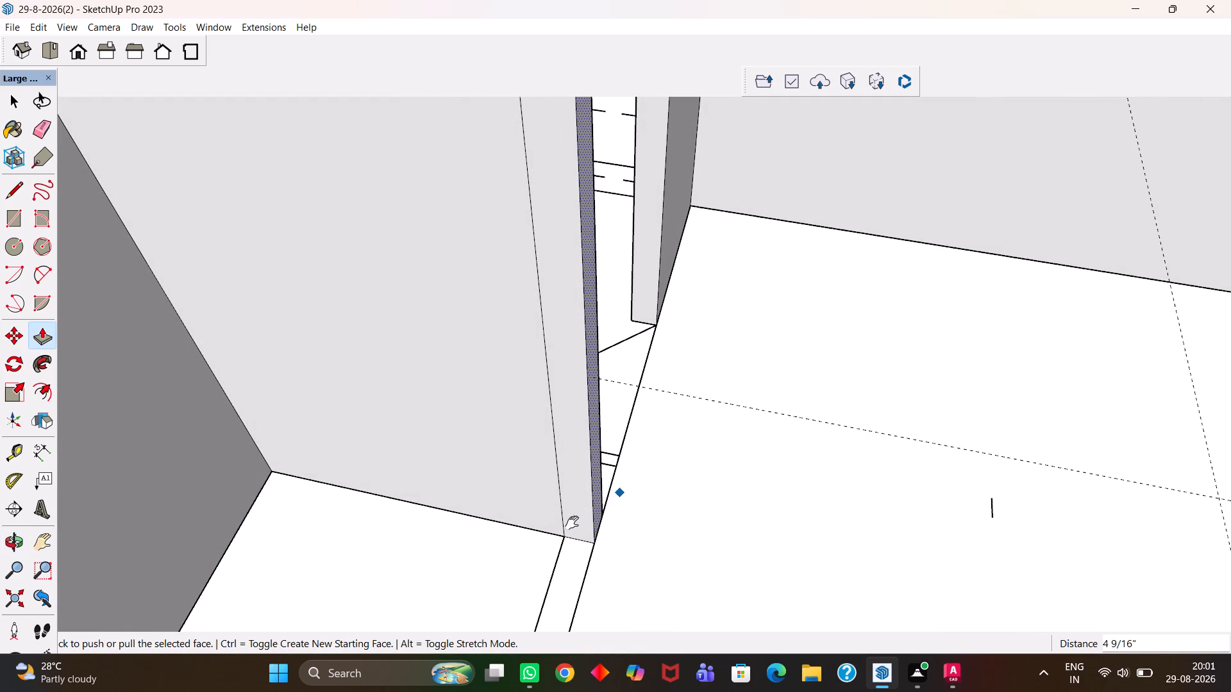
key("space")
left_click(578, 521)
key("p")
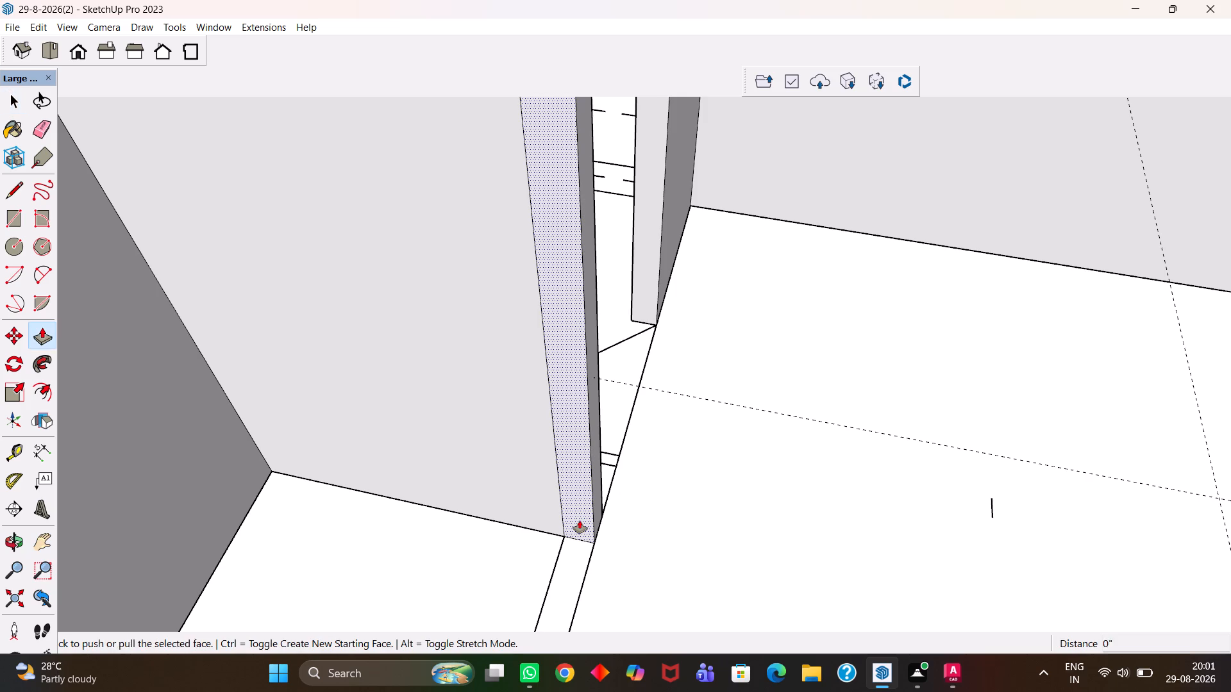
left_click(580, 520)
key("h")
scroll(563, 586, "down", 5)
left_click_drag(560, 597, 594, 465)
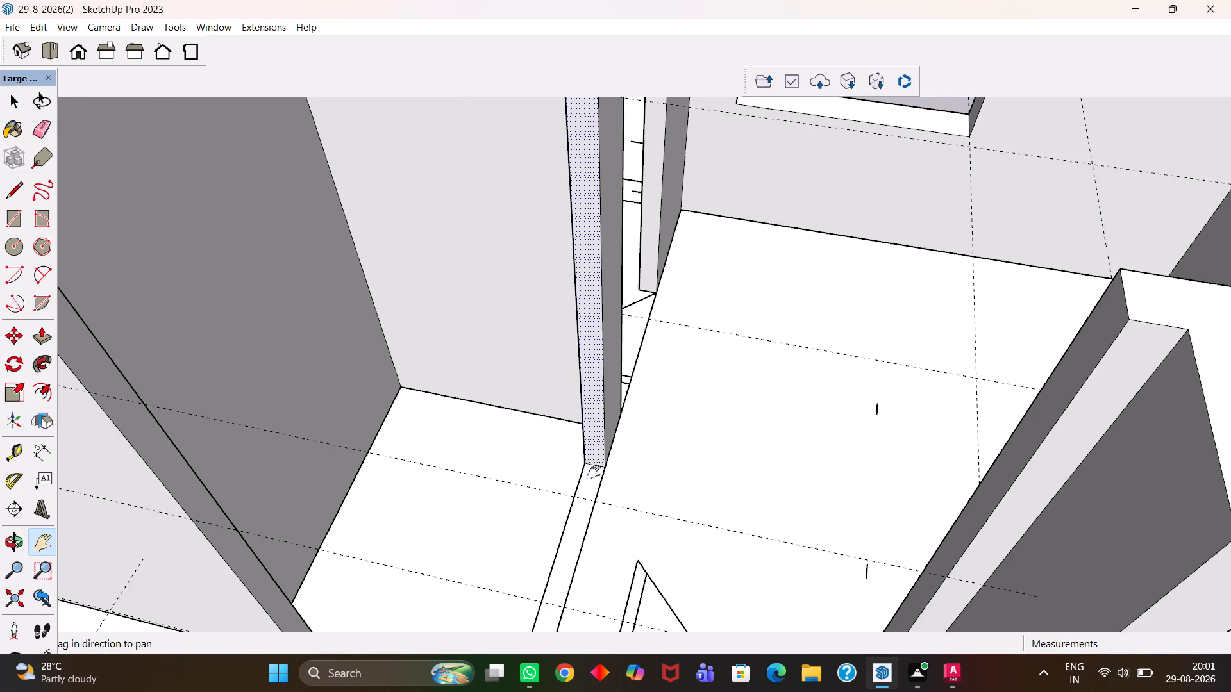
middle_click_drag(605, 494, 477, 594)
left_click_drag(468, 564, 514, 447)
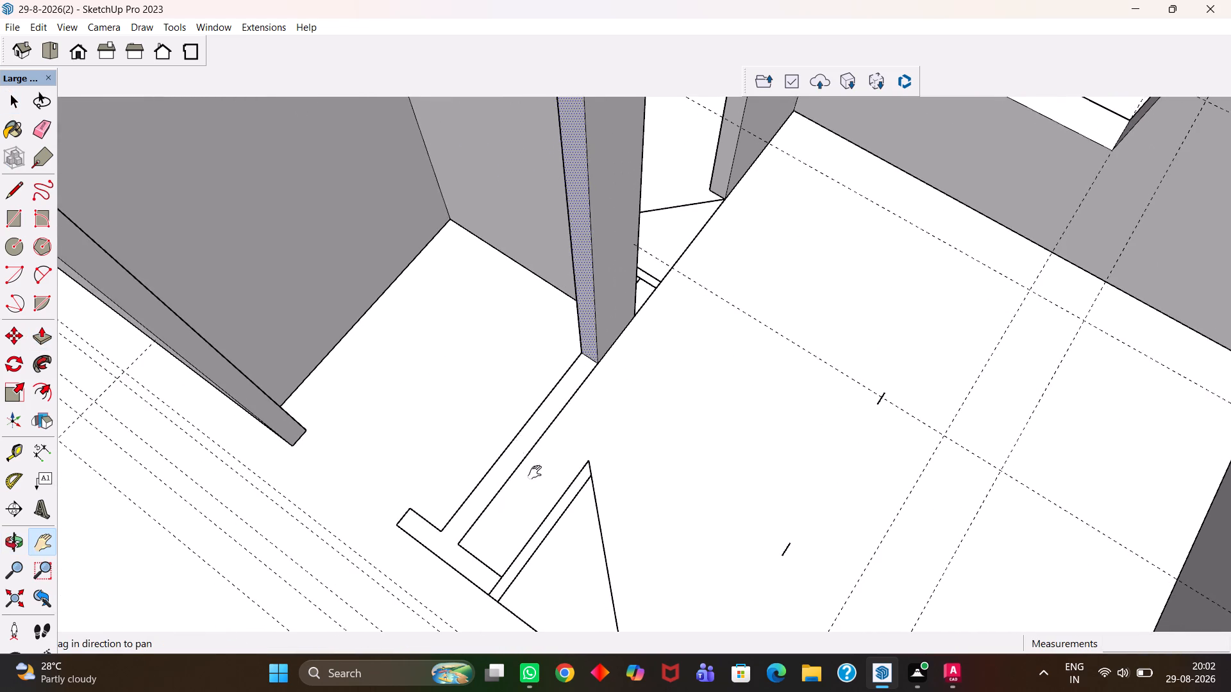
middle_click_drag(537, 475, 392, 510)
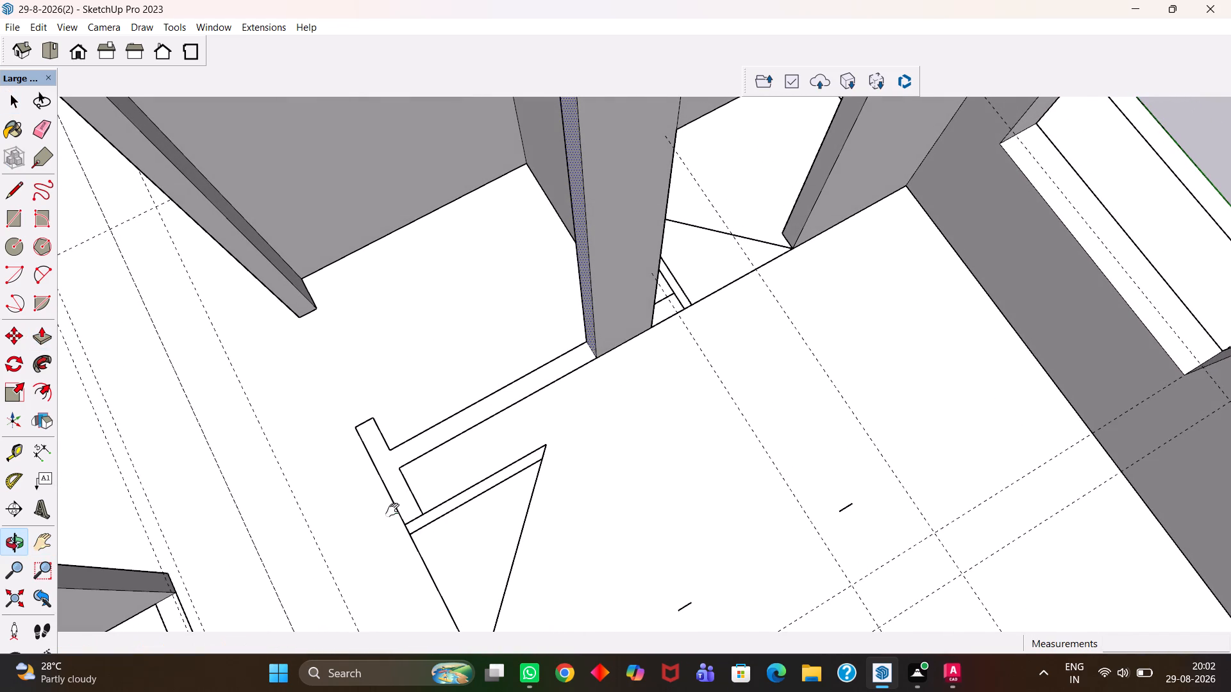
scroll(404, 459, "up", 5)
key("Escape")
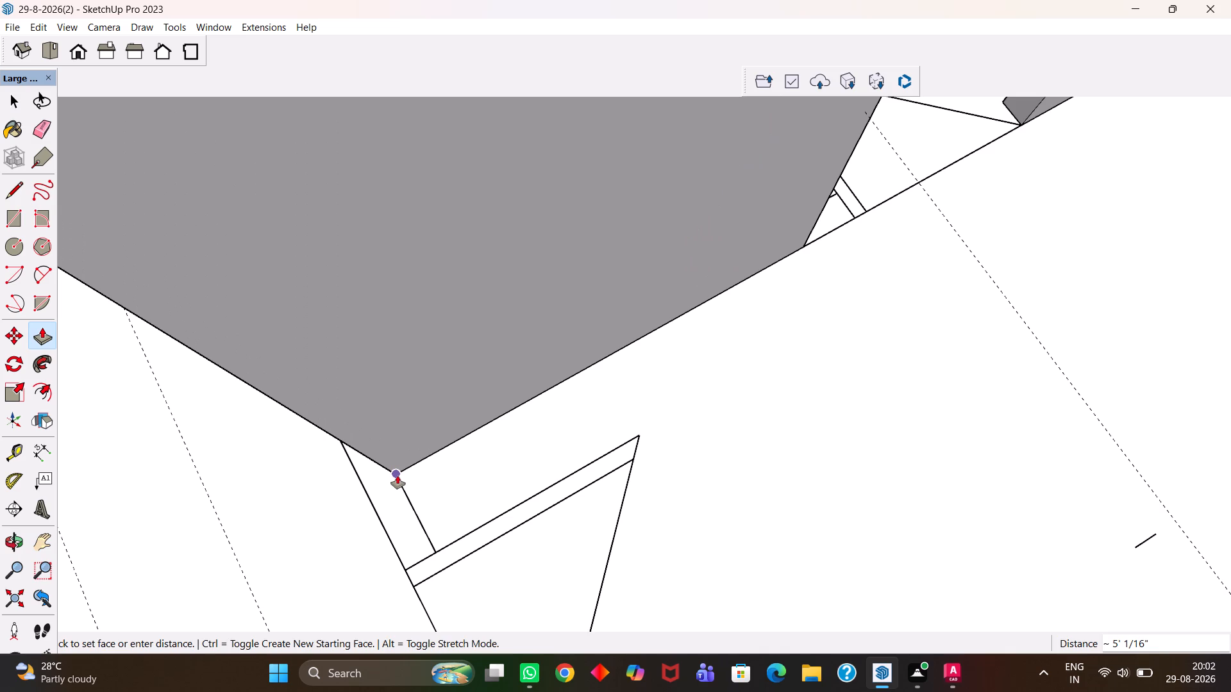
left_click(398, 475)
Push/Pull the new wall's end face about 4 3/8" to the outer line of the cross wall.
middle_click_drag(392, 479, 455, 438)
key("h")
scroll(403, 451, "up", 1)
left_click_drag(389, 450, 521, 402)
middle_click_drag(523, 475, 562, 438)
scroll(544, 452, "up", 1)
key("space")
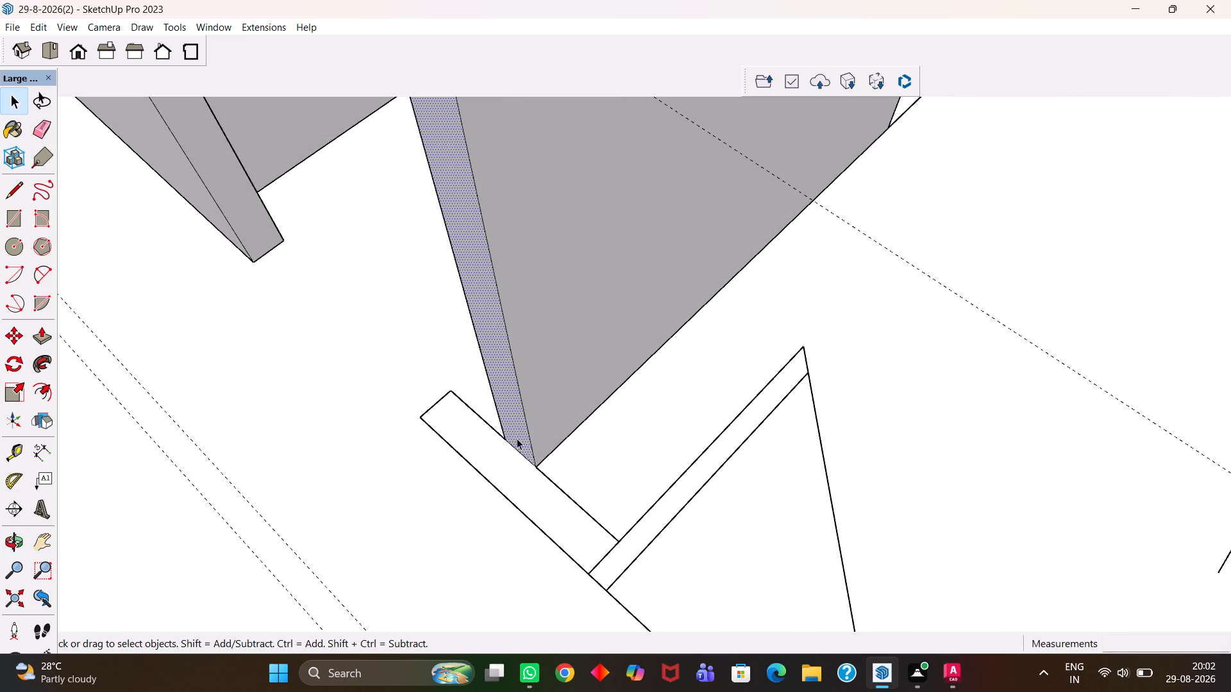
left_click(513, 436)
key("p")
left_click(513, 436)
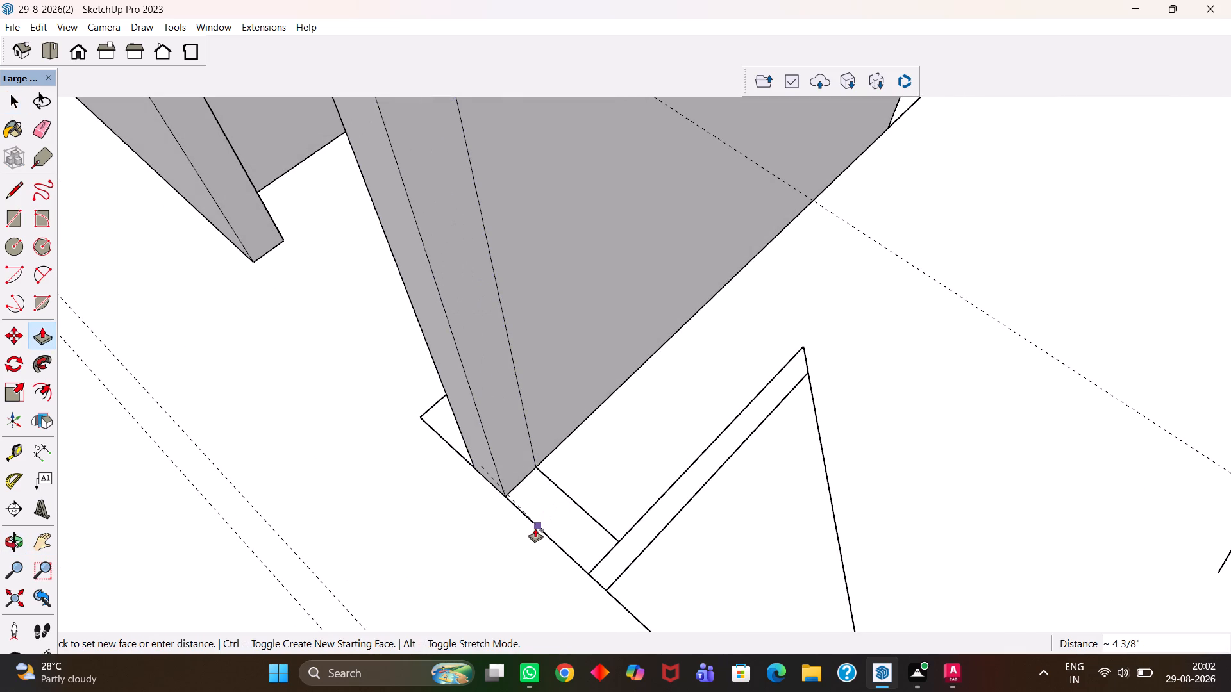
left_click(535, 529)
Push/Pull the narrow side face at the new wall's end about 1' along the floor outline to the door frame line.
middle_click_drag(595, 518, 558, 531)
scroll(586, 522, "up", 2)
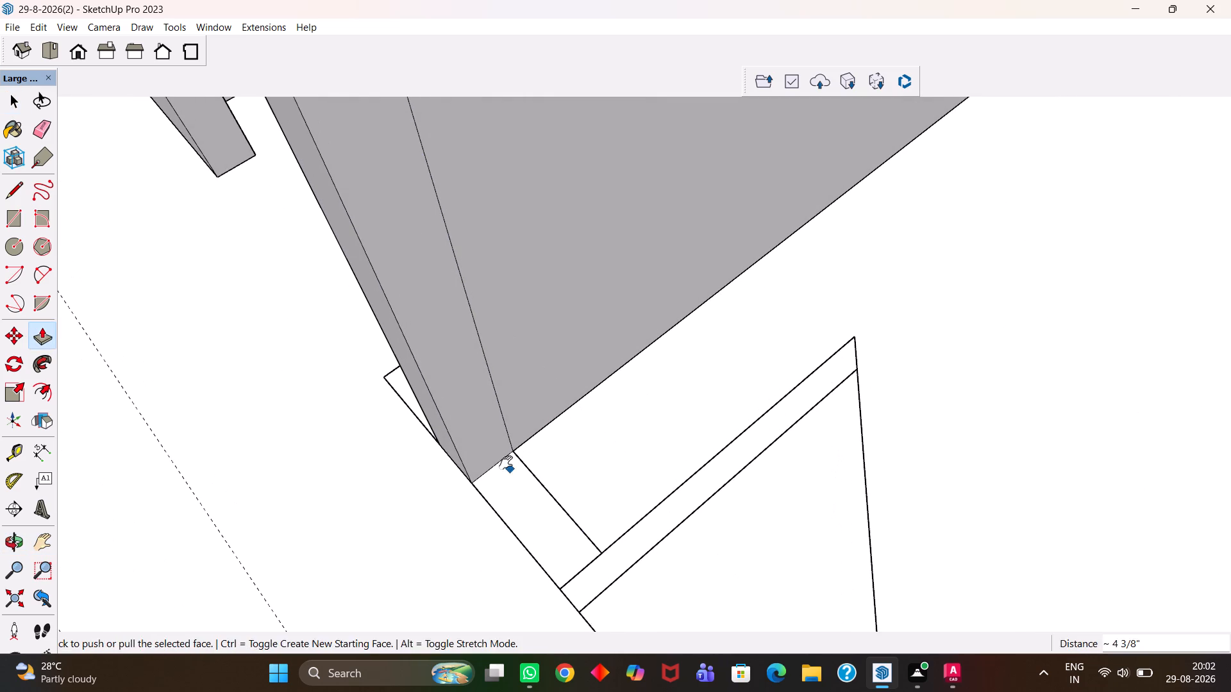
key("h")
key("space")
left_click(482, 437)
key("p")
left_click(482, 437)
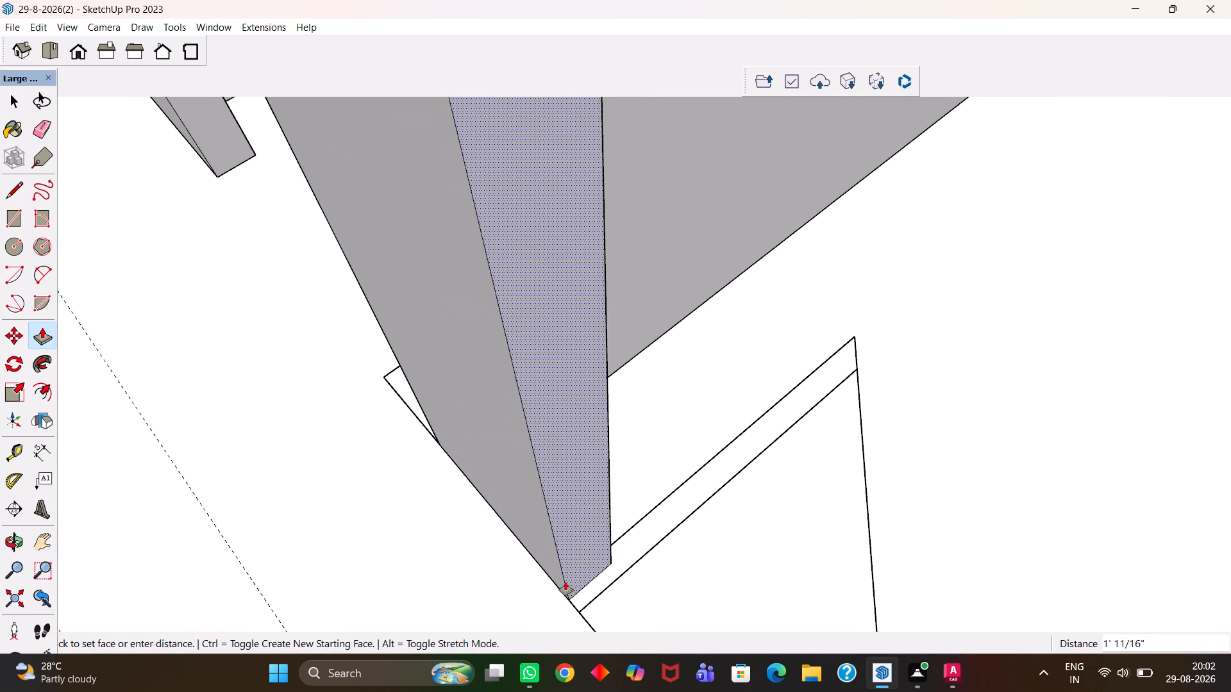
left_click(634, 525)
Push/Pull the opposite narrow face of the same wall end outward to the short end line of the floor outline.
middle_click_drag(480, 490, 592, 493)
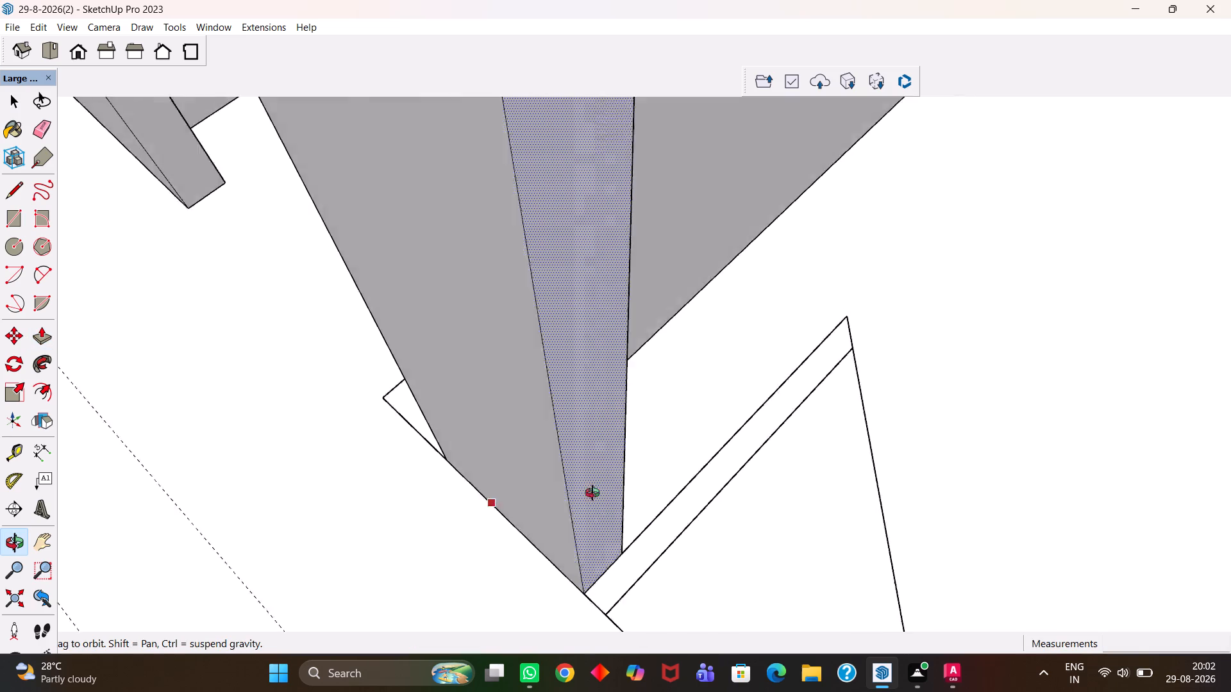
middle_click_drag(592, 493, 676, 493)
key("h")
left_click_drag(503, 455, 669, 486)
middle_click_drag(597, 499, 789, 516)
left_click_drag(699, 467, 700, 515)
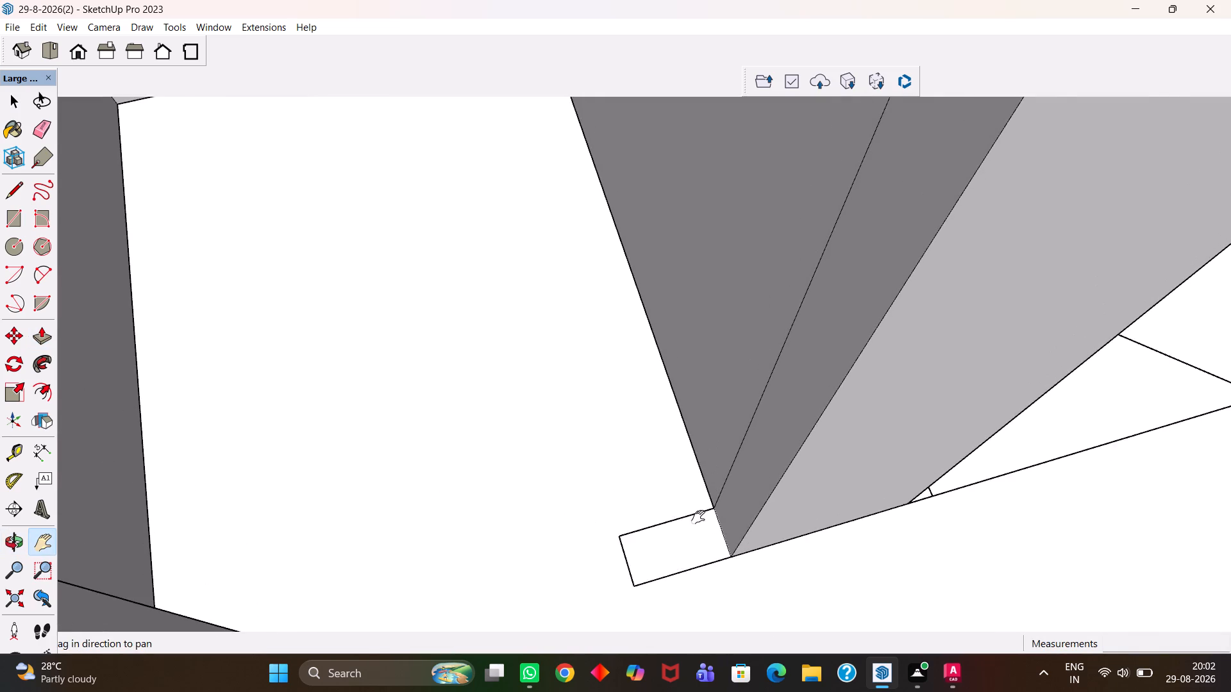
middle_click_drag(674, 522, 728, 515)
scroll(715, 520, "up", 2)
key("space")
left_click(773, 486)
key("p")
left_click(776, 488)
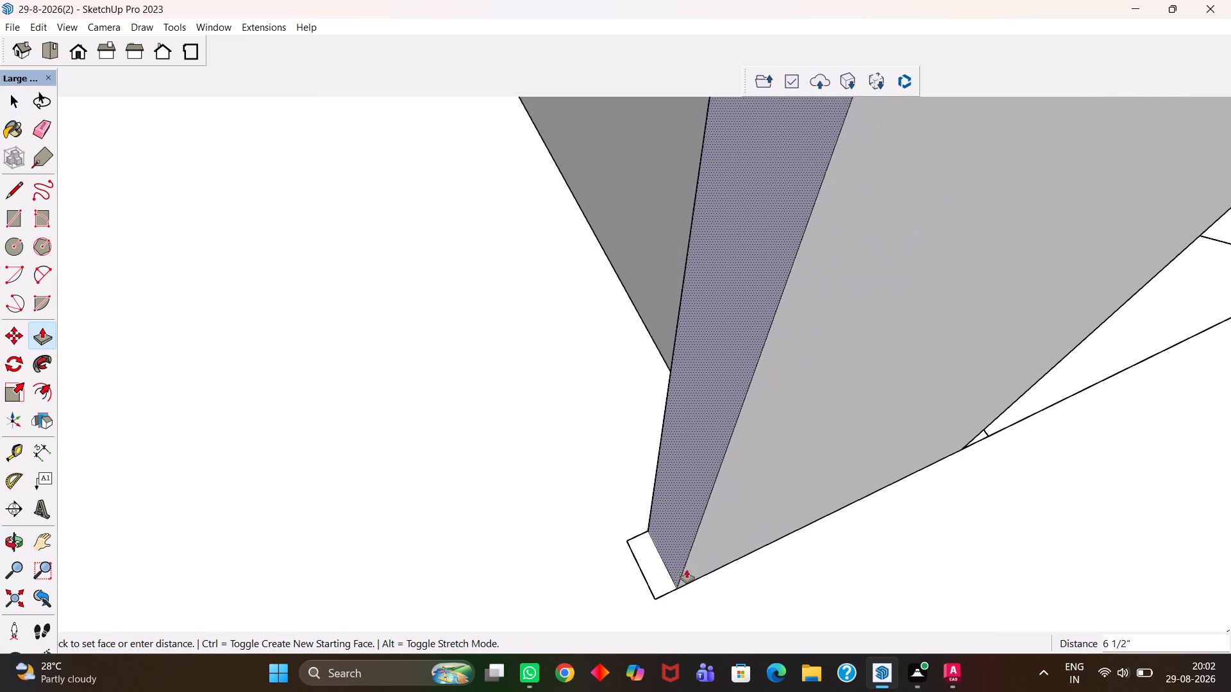
left_click(656, 595)
Push/Pull the narrow end face on the other side of the doorway wall along the floor outline to the door frame line.
key("h")
scroll(656, 589, "down", 5)
left_click_drag(817, 511, 548, 561)
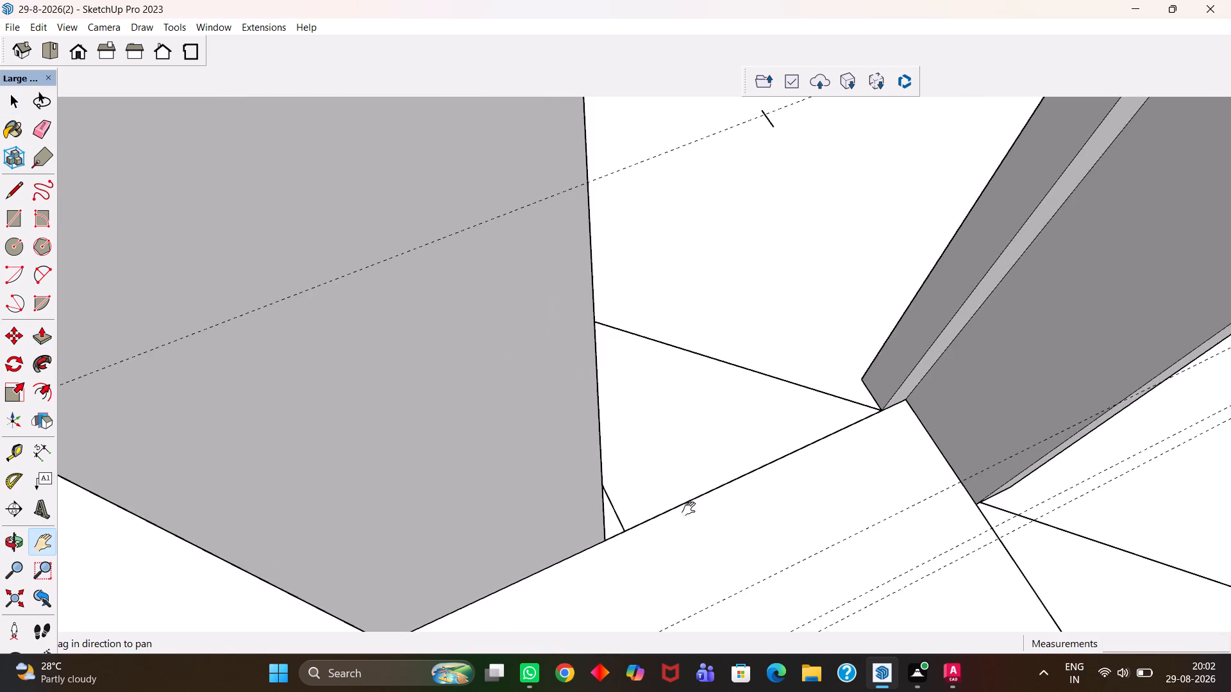
middle_click_drag(709, 506, 492, 541)
scroll(478, 488, "up", 5)
middle_click_drag(567, 472, 471, 475)
scroll(473, 474, "down", 9)
key("h")
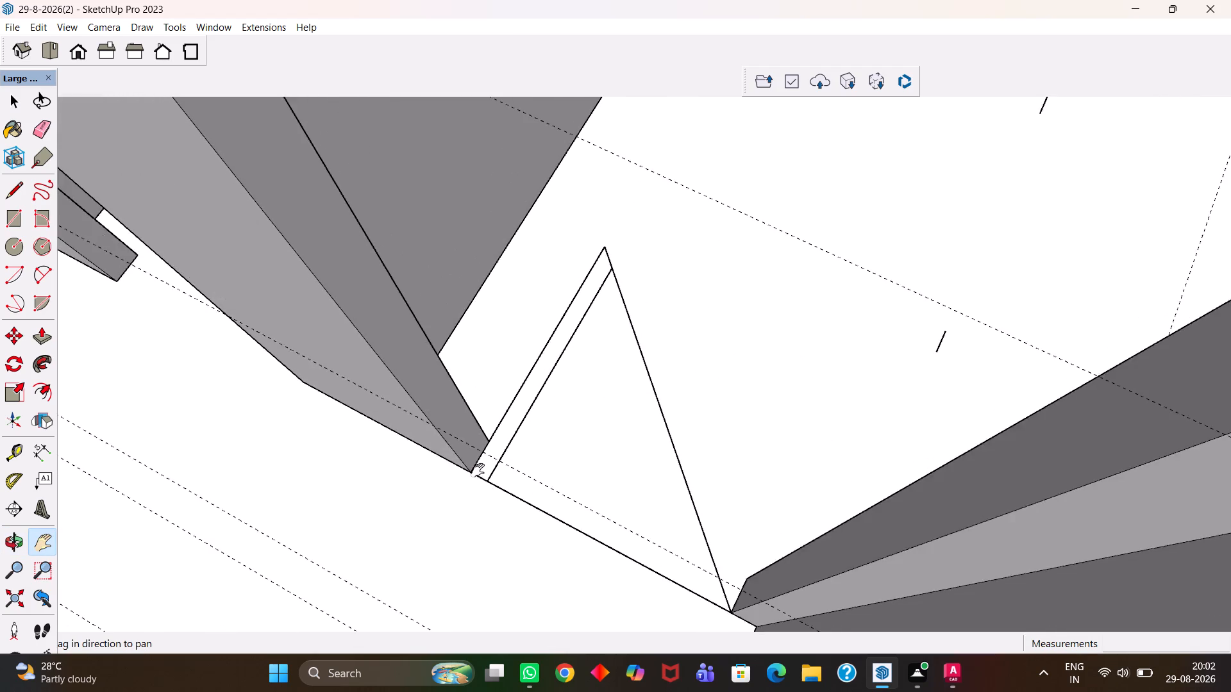
scroll(478, 470, "down", 6)
left_click_drag(571, 378, 566, 507)
left_click_drag(578, 391, 578, 500)
scroll(575, 470, "up", 4)
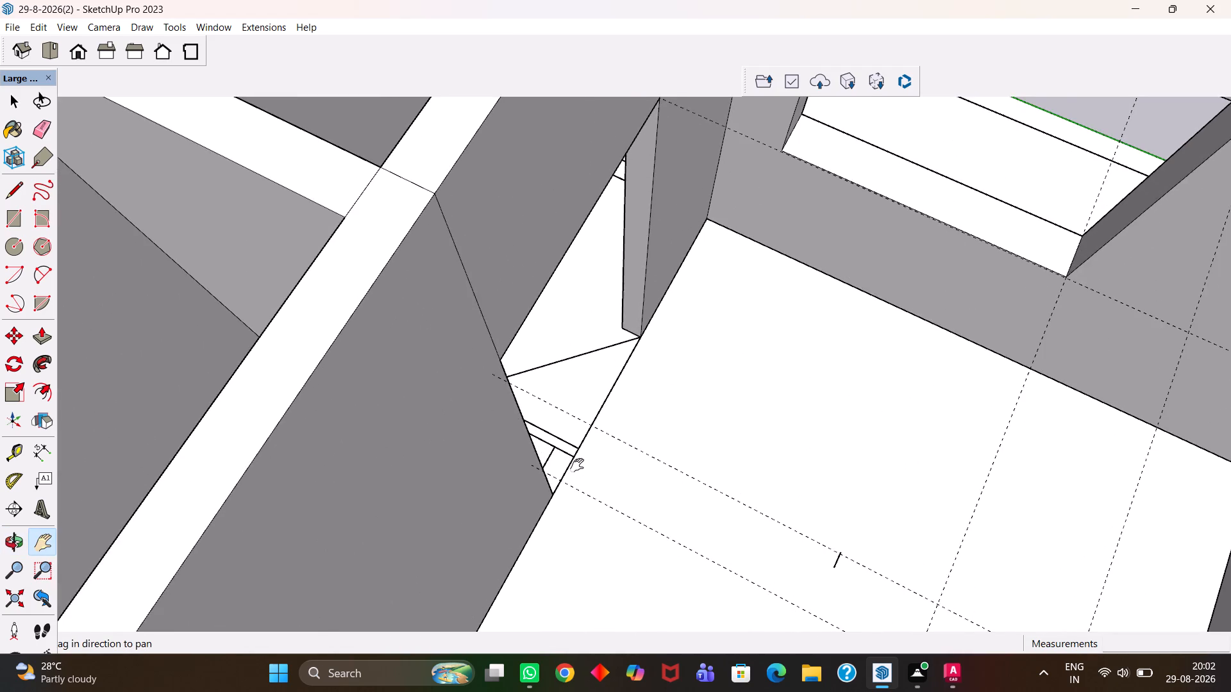
scroll(576, 470, "down", 3)
middle_click_drag(619, 451, 493, 483)
scroll(619, 451, "up", 9)
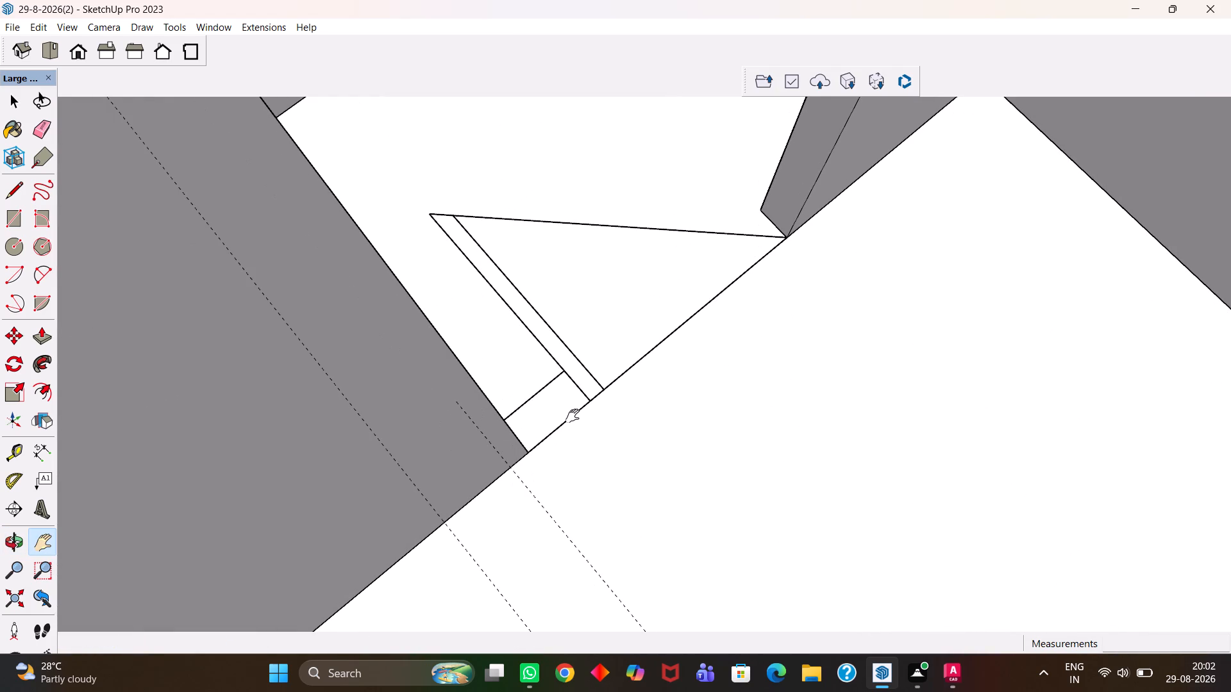
scroll(573, 416, "up", 4)
scroll(577, 417, "down", 5)
middle_click_drag(664, 418, 516, 412)
scroll(657, 418, "up", 1)
middle_click(516, 411)
middle_click(517, 393)
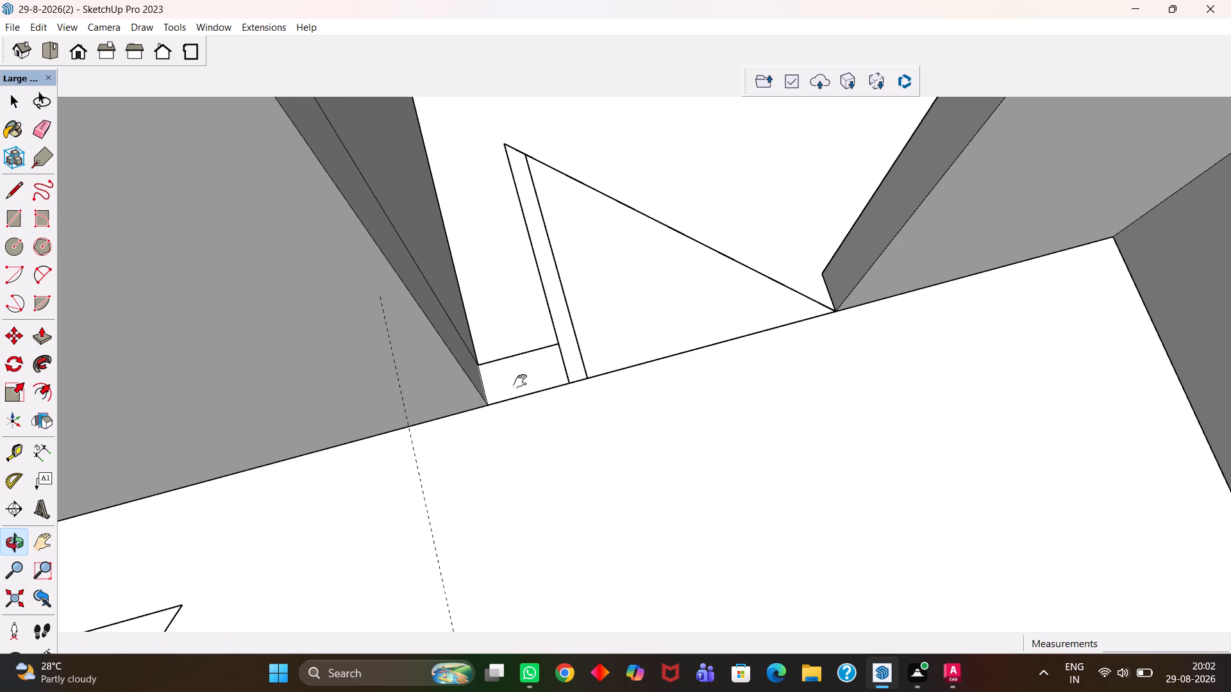
scroll(520, 381, "down", 6)
middle_click_drag(642, 363, 499, 313)
scroll(642, 363, "up", 1)
scroll(516, 326, "up", 4)
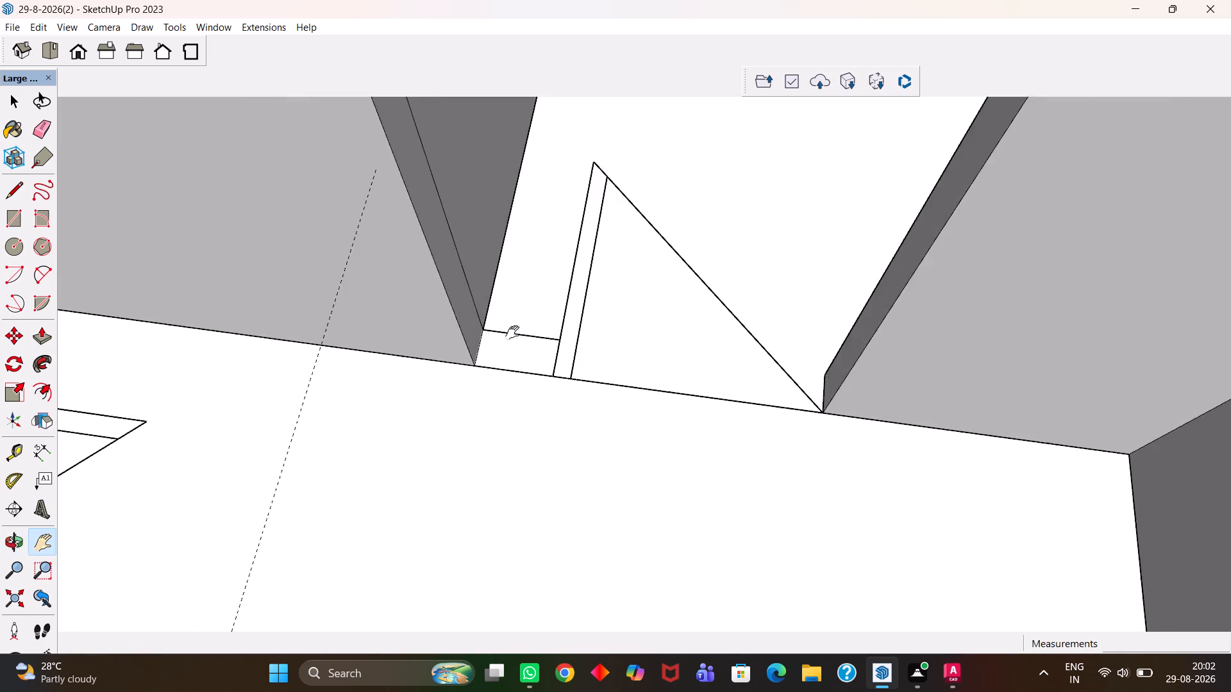
scroll(512, 333, "up", 4)
middle_click_drag(463, 334, 428, 332)
key("space")
scroll(426, 331, "up", 1)
left_click(474, 301)
key("p")
left_click(476, 306)
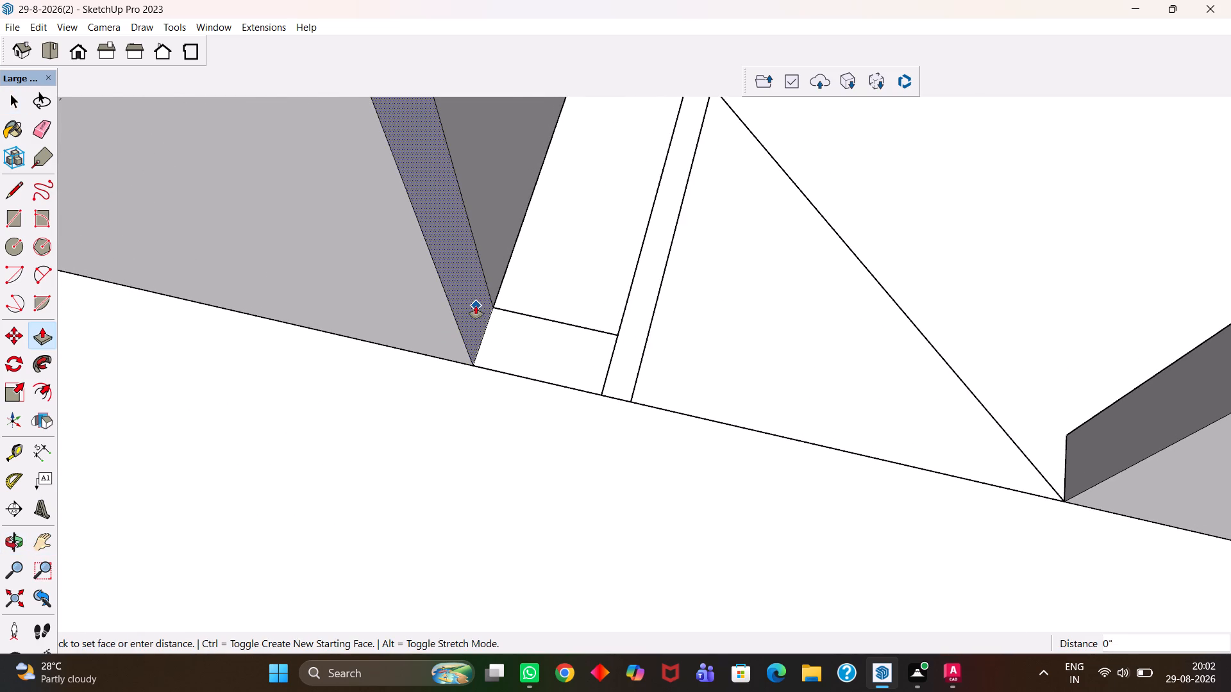
left_click(599, 395)
Place a guide 4' below the top edge of the outer wall's end face at the ventilator gap.
key("h")
scroll(599, 395, "down", 12)
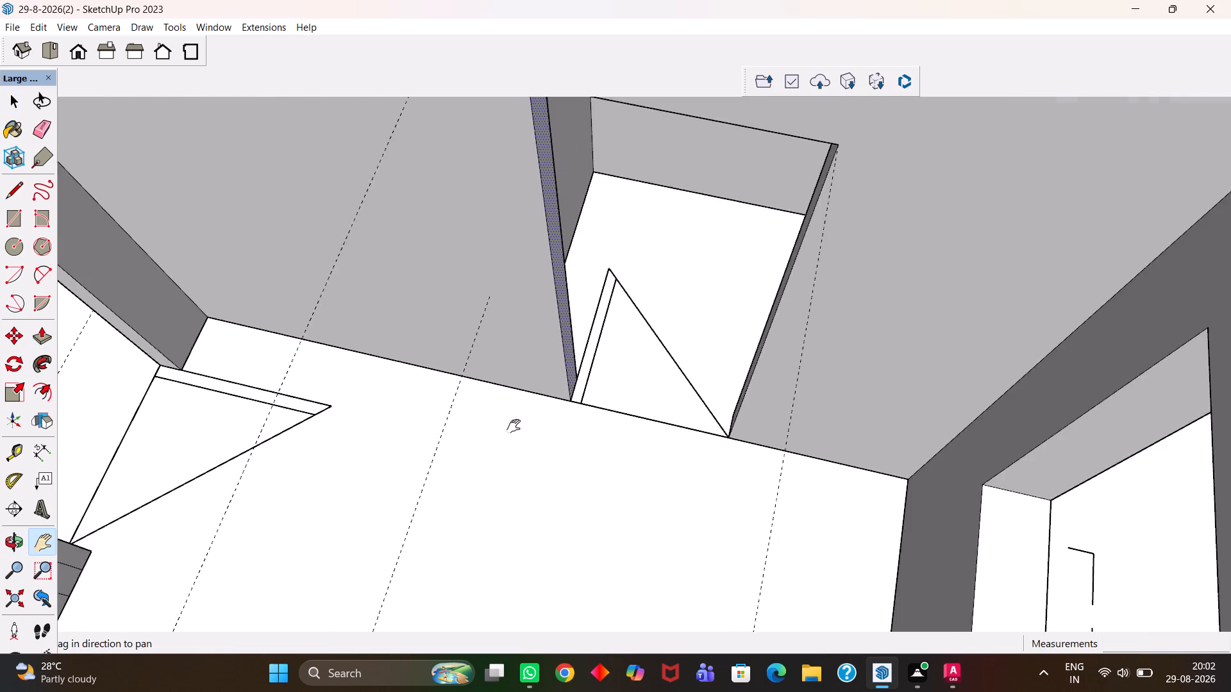
scroll(514, 426, "down", 10)
middle_click_drag(465, 444, 580, 445)
scroll(580, 445, "up", 1)
key("h")
scroll(591, 410, "up", 1)
left_click_drag(591, 365, 669, 500)
scroll(735, 417, "up", 5)
middle_click_drag(736, 450, 732, 536)
scroll(726, 536, "up", 1)
left_click_drag(759, 423, 673, 481)
middle_click_drag(641, 502, 529, 455)
scroll(632, 474, "up", 1)
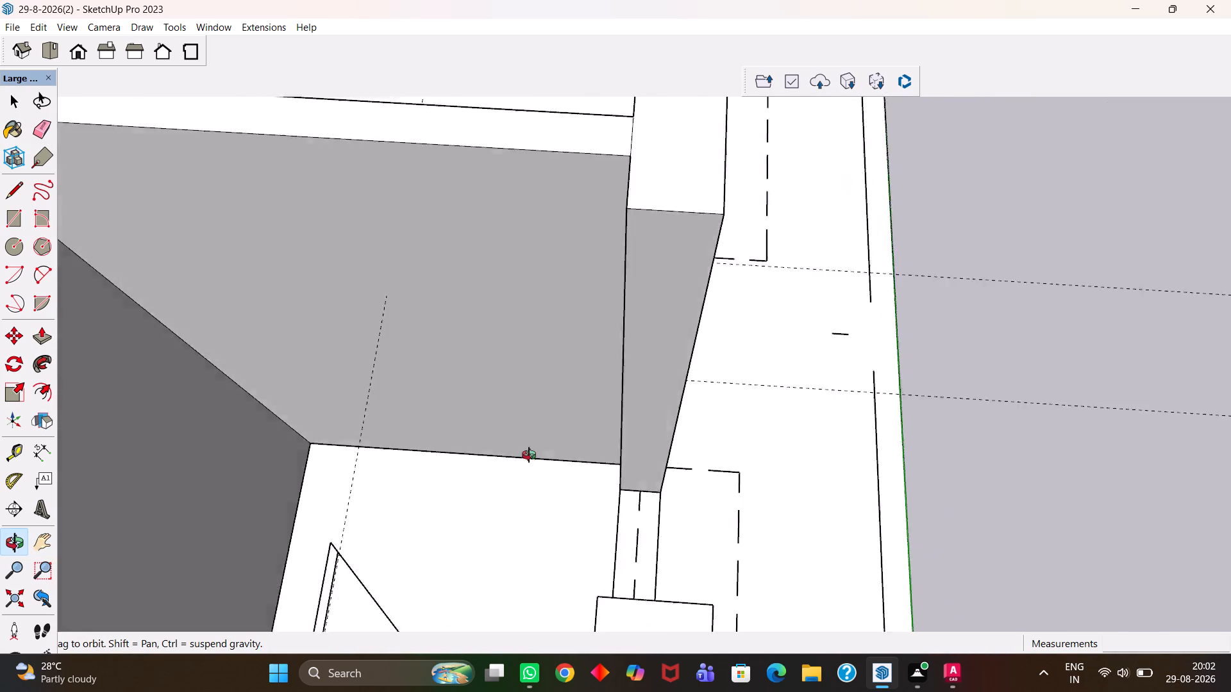
middle_click_drag(529, 455, 341, 418)
middle_click_drag(575, 458, 691, 477)
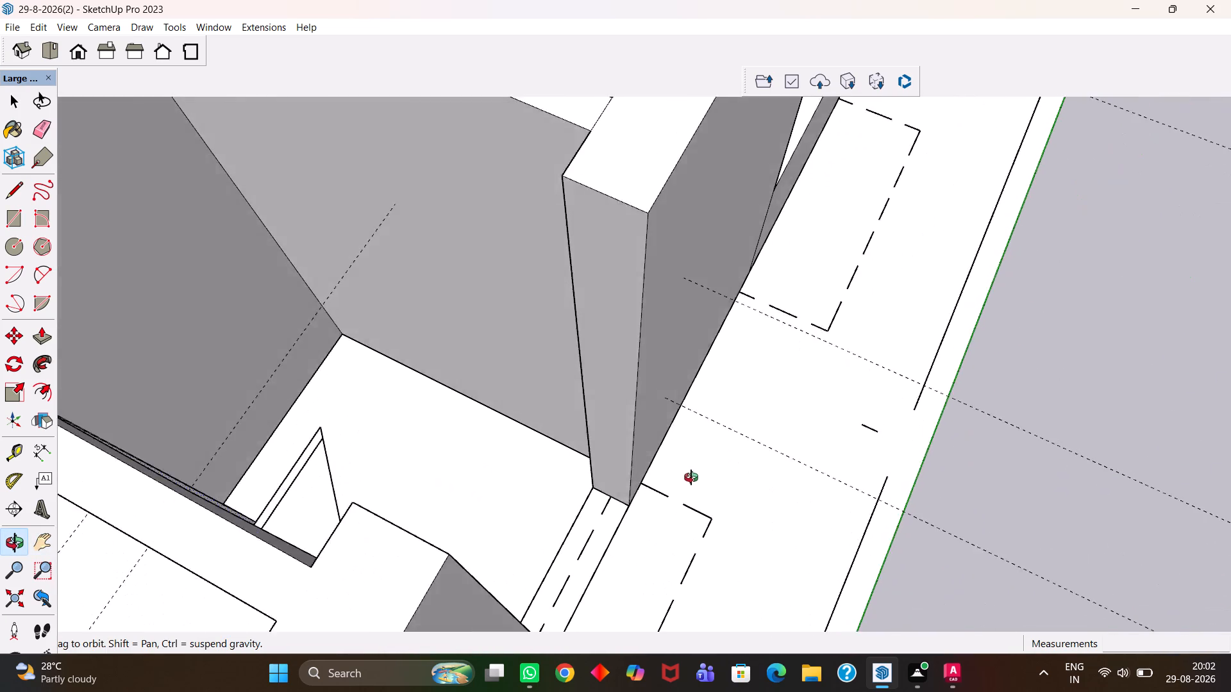
middle_click_drag(691, 477, 739, 519)
key("t")
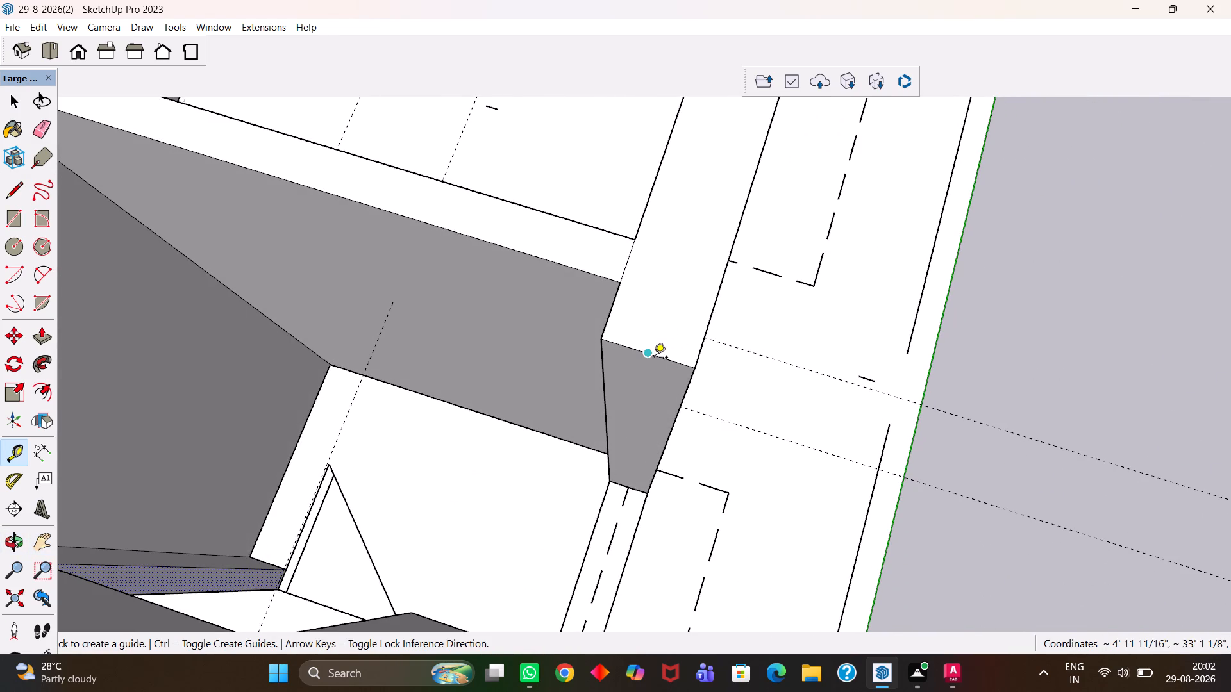
left_click(654, 358)
middle_click_drag(654, 434, 443, 319)
scroll(638, 422, "up", 1)
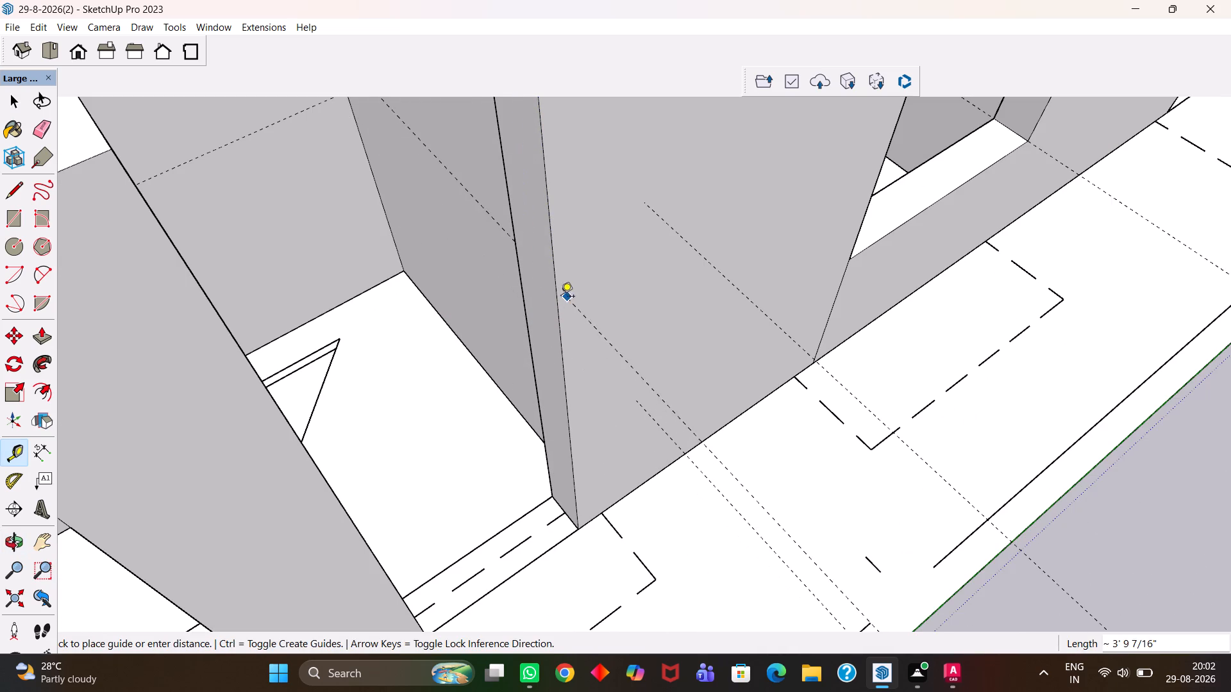
type("4'")
key("Return")
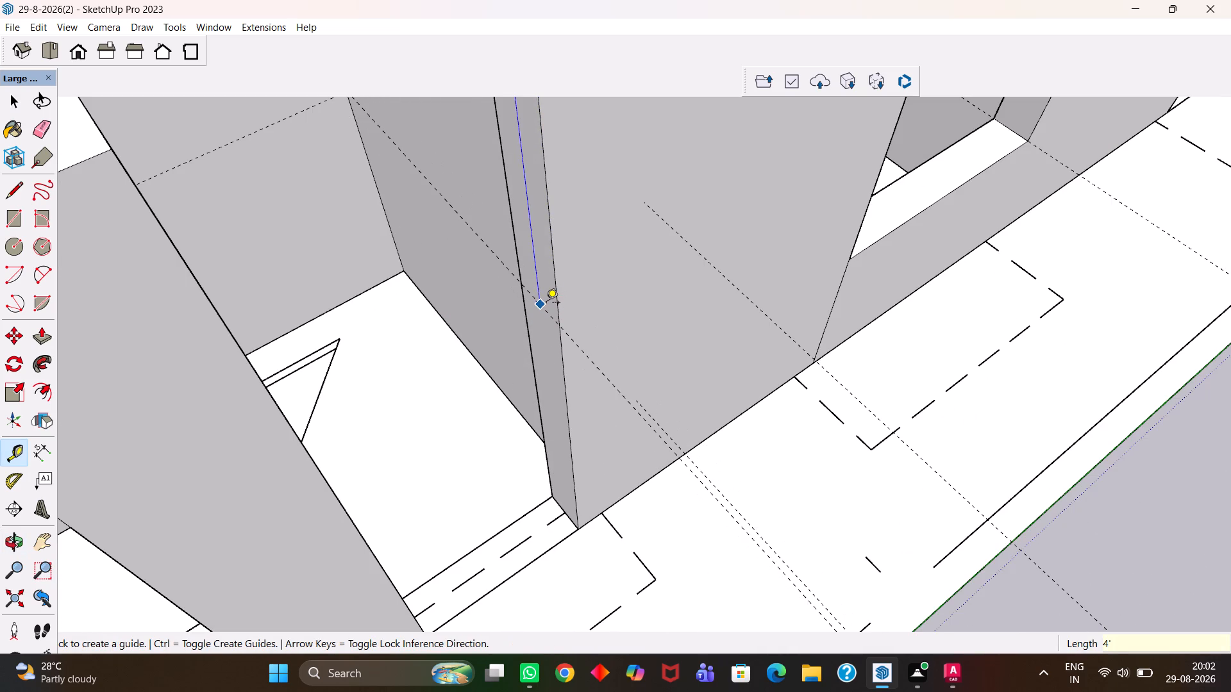
Place a second guide 2' above the first one on the outer wall's end face.
left_click(533, 293)
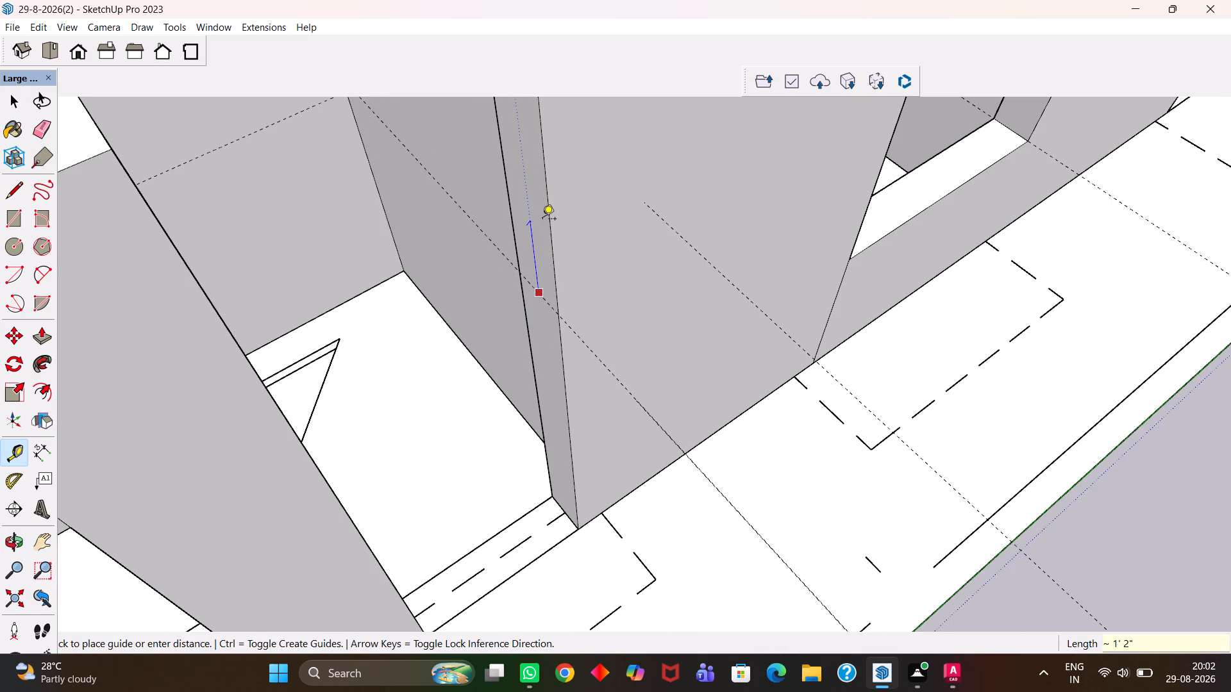
key("t")
left_click(537, 290)
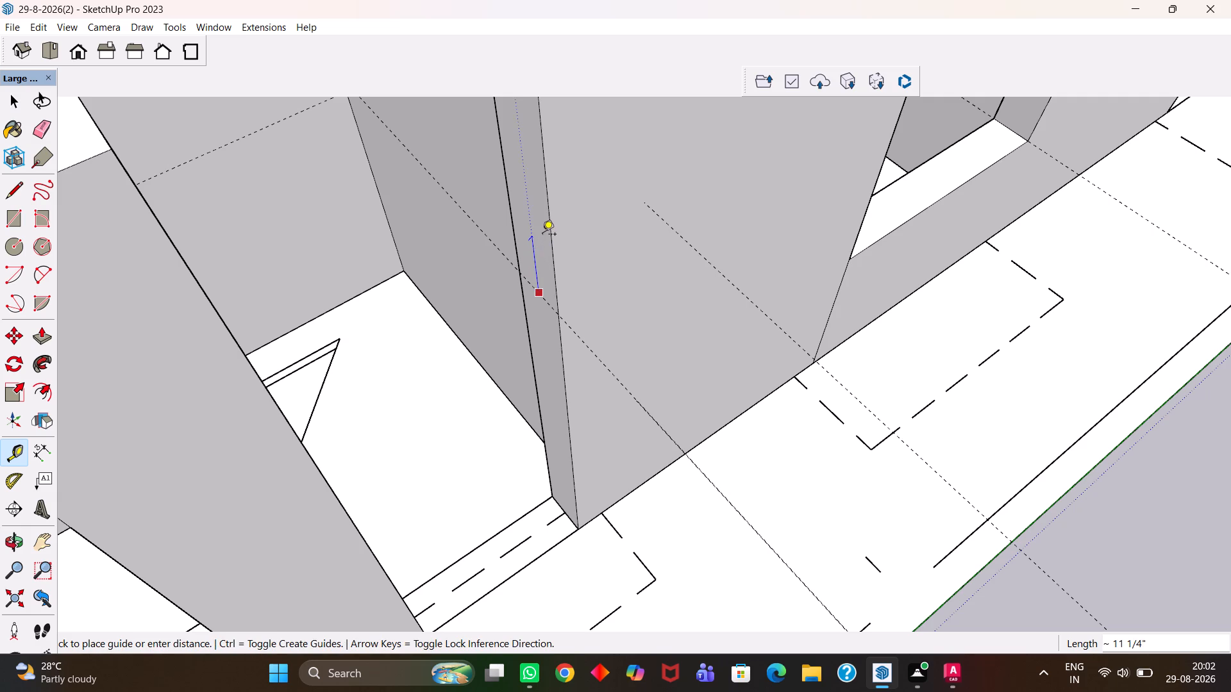
middle_click_drag(549, 250, 602, 272)
scroll(552, 253, "up", 2)
key("h")
middle_click_drag(550, 304, 583, 329)
key("t")
scroll(583, 330, "up", 1)
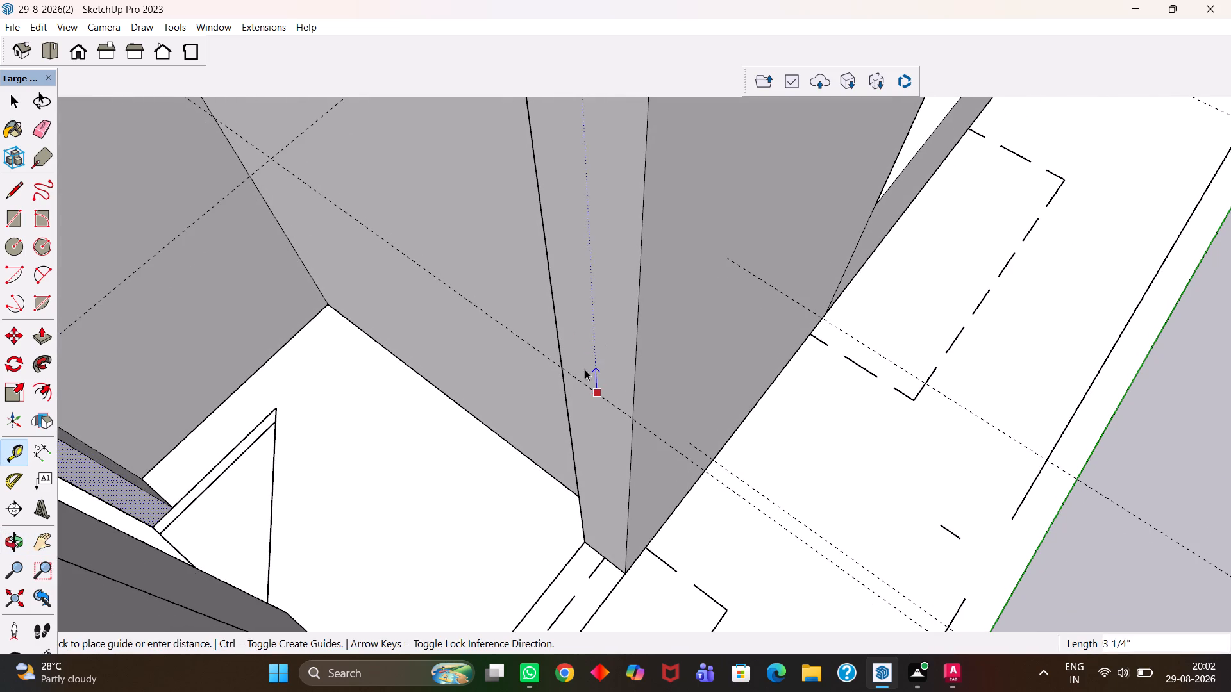
key("space")
key("t")
left_click(579, 381)
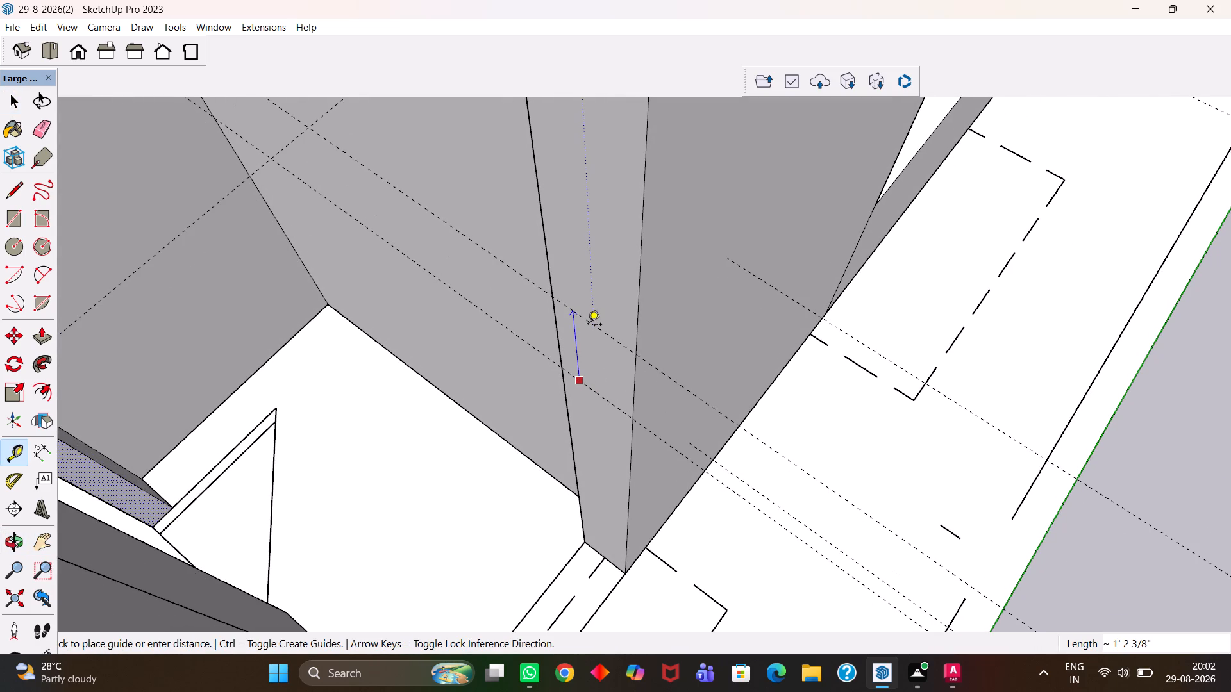
type("2'")
key("Return")
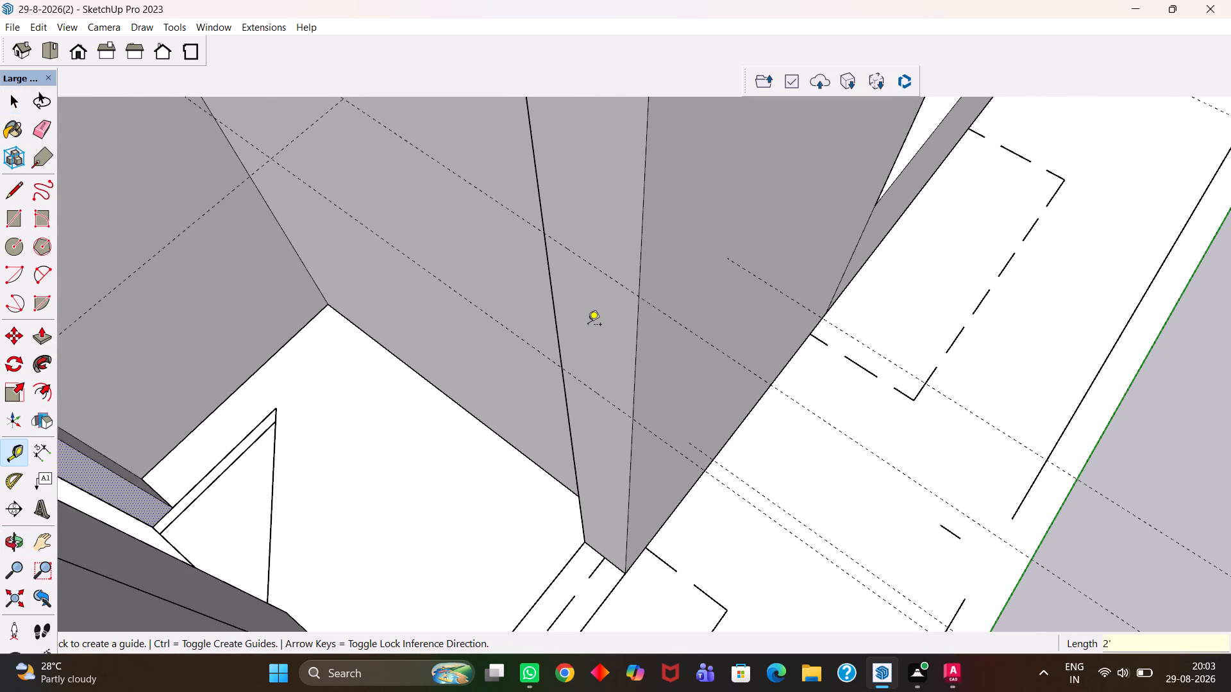
Draw a rectangle across the outer wall's end face between the two guides.
key("r")
left_click(546, 236)
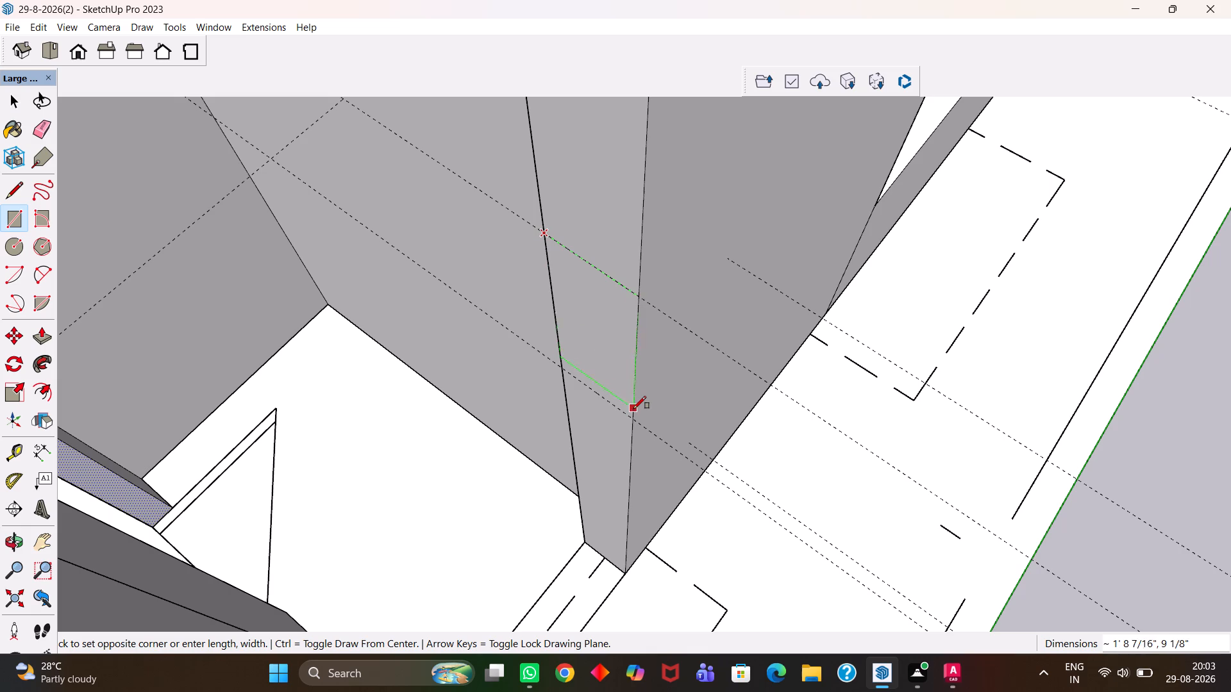
left_click(633, 416)
Push/Pull the end-face section below the lower guide about 2' 11 1/8" across the gap to form the ventilator sill wall.
scroll(631, 418, "down", 5)
key("space")
left_click(612, 438)
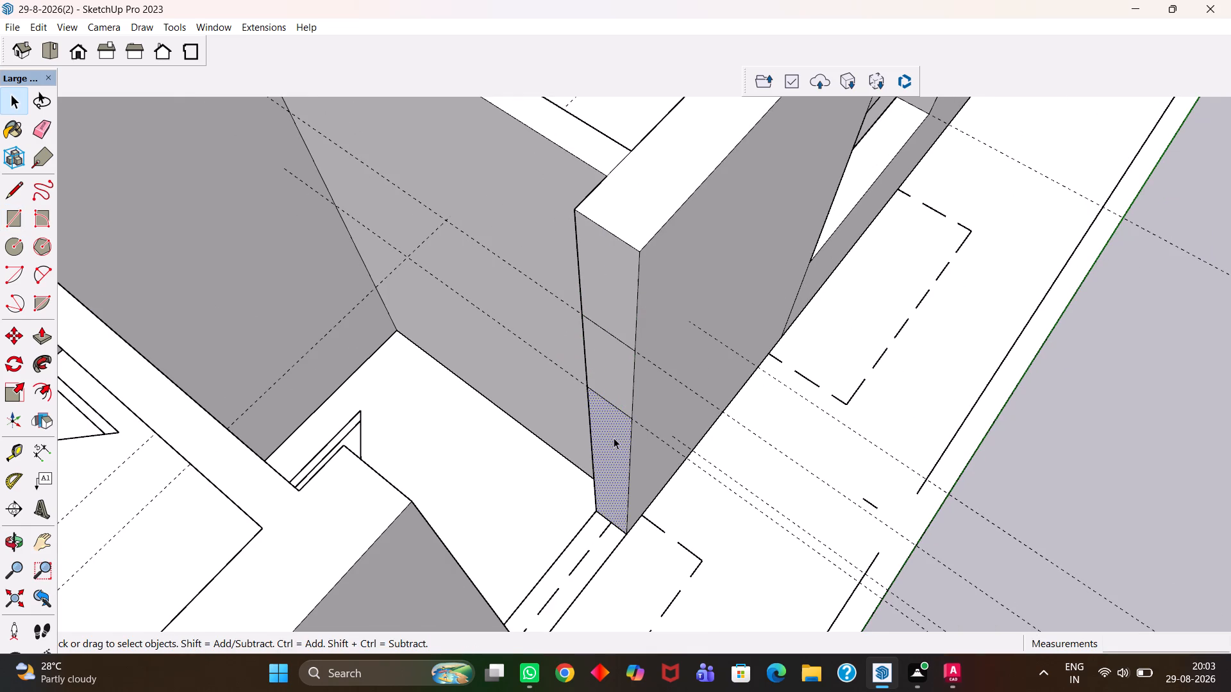
key("p")
left_click(614, 438)
left_click(464, 584)
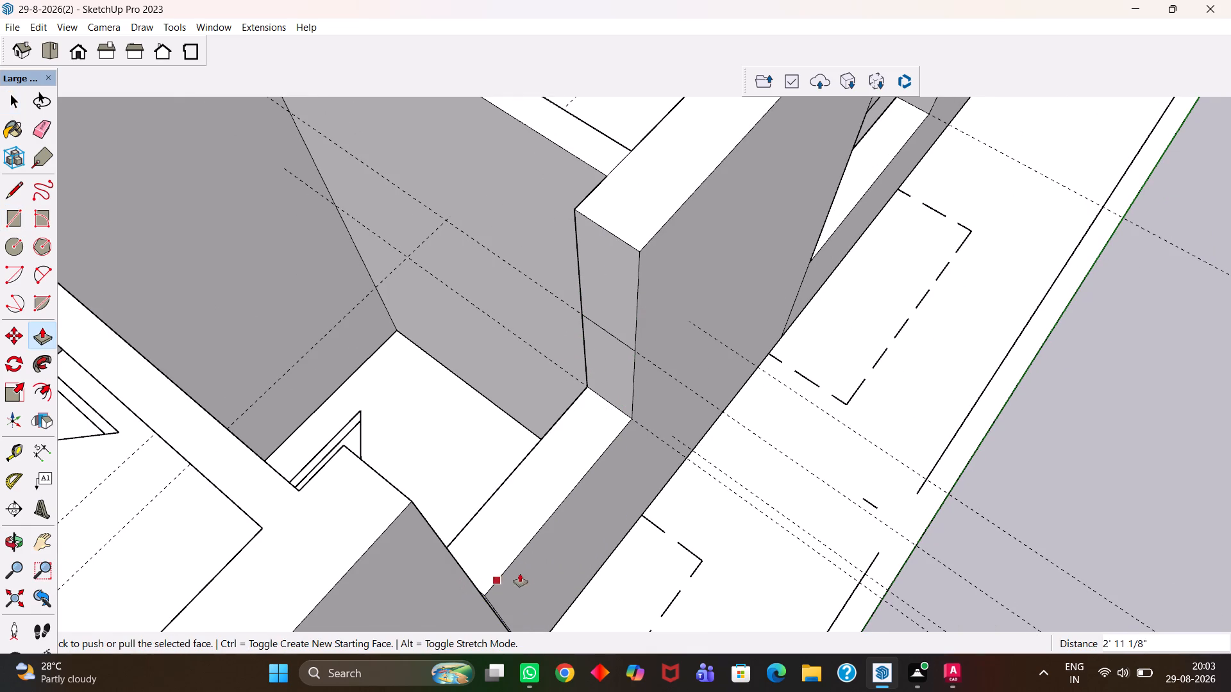
Push/Pull the end-face section above the upper guide about 2' 11 7/16" over the ventilator opening to the adjoining wall.
middle_click_drag(515, 566, 384, 416)
scroll(333, 385, "up", 6)
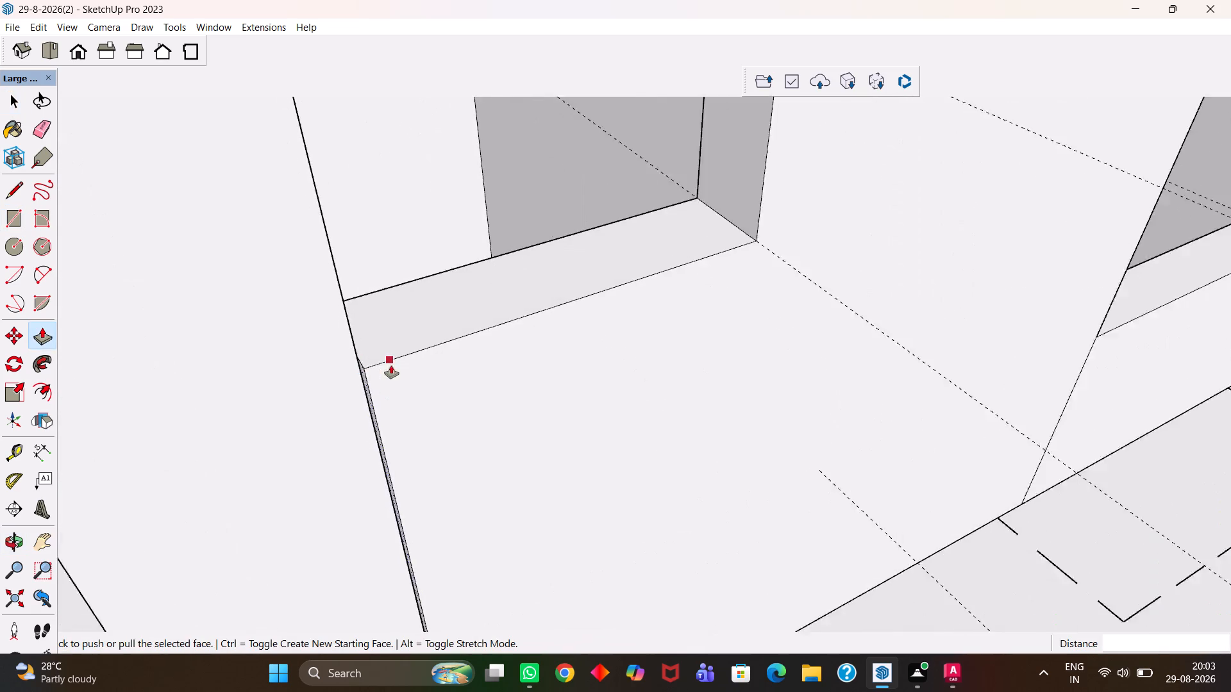
scroll(391, 365, "up", 4)
middle_click_drag(351, 382, 514, 418)
key("h")
scroll(515, 418, "down", 7)
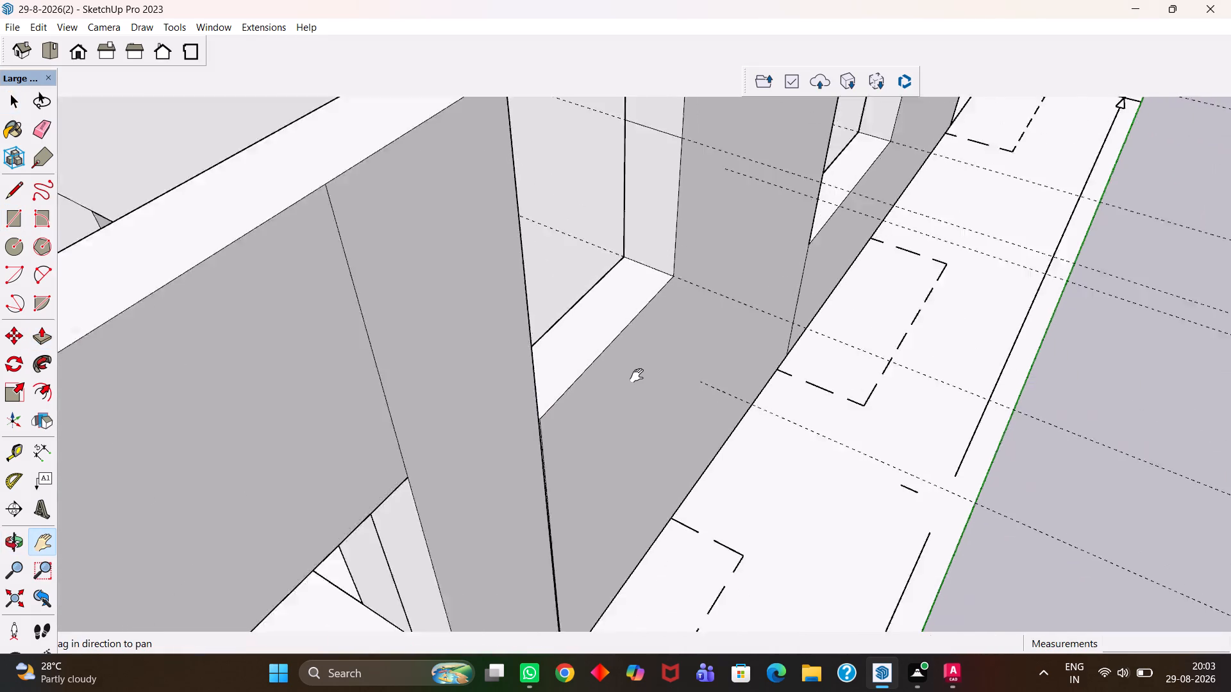
scroll(637, 375, "down", 12)
key("space")
left_click(642, 263)
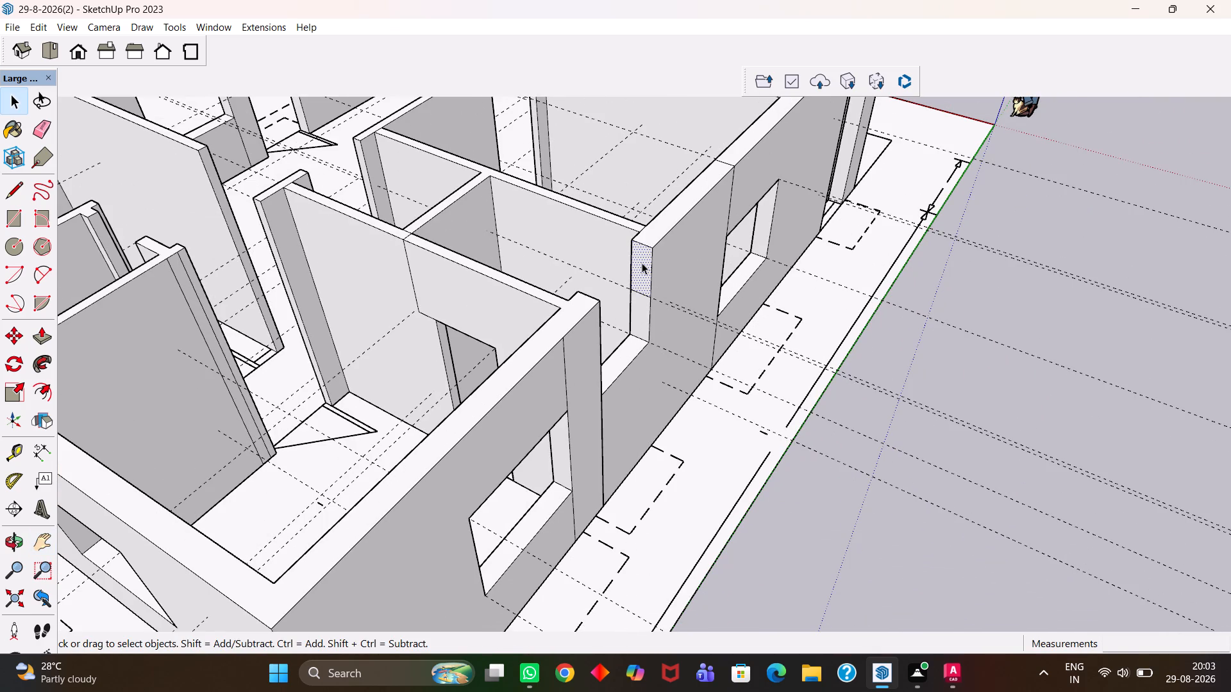
key("p")
left_click(642, 264)
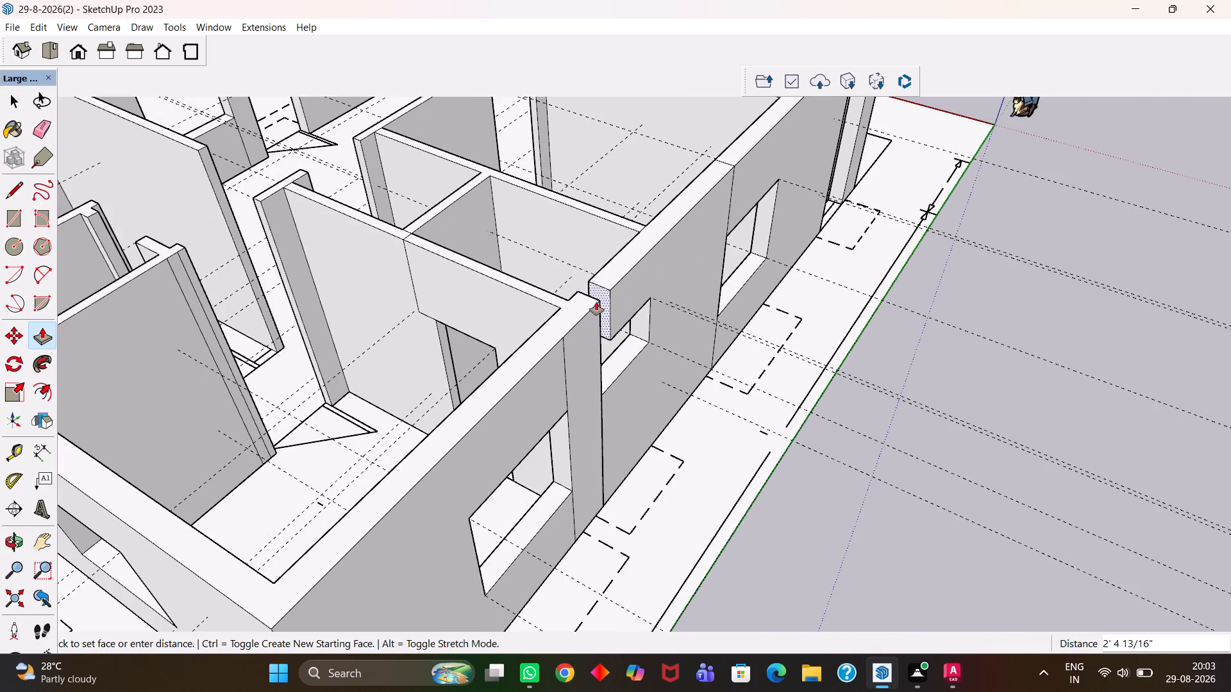
left_click(597, 298)
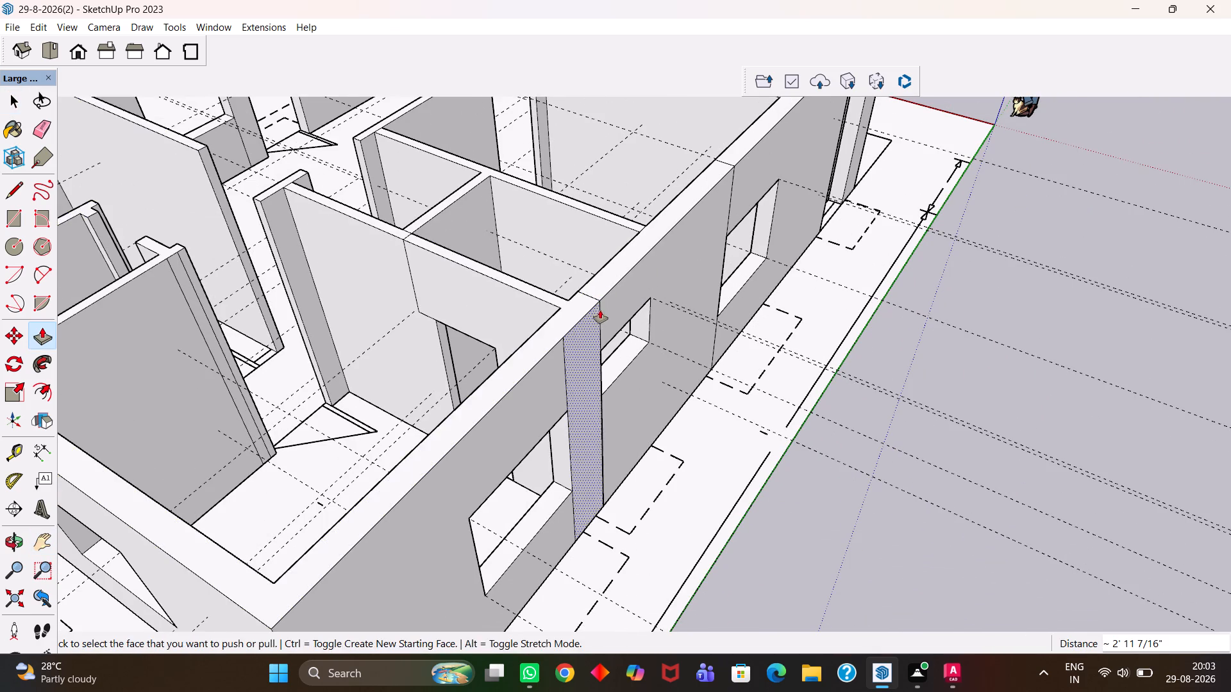
Erase the leftover joint edges on the wall top and outer wall face beside the new ventilator opening.
key("h")
scroll(600, 321, "down", 5)
scroll(642, 368, "up", 8)
middle_click_drag(642, 368, 503, 406)
scroll(574, 310, "up", 4)
key("e")
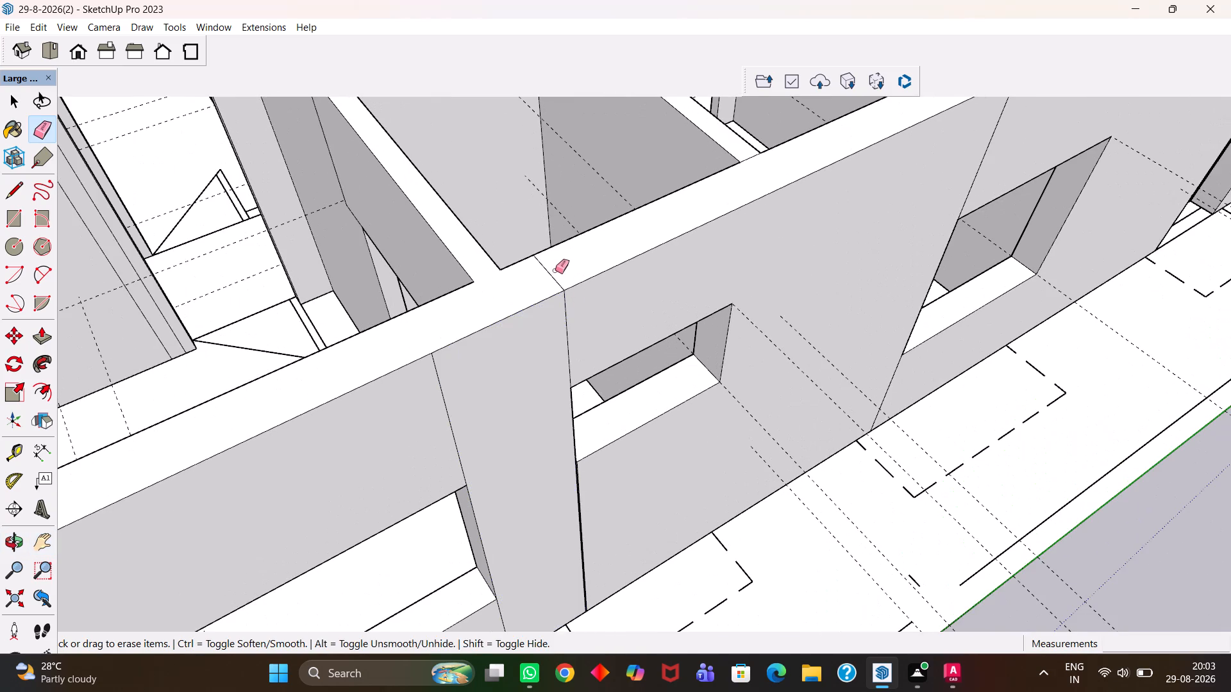
left_click_drag(555, 270, 544, 275)
left_click_drag(462, 389, 436, 392)
left_click_drag(553, 343, 569, 339)
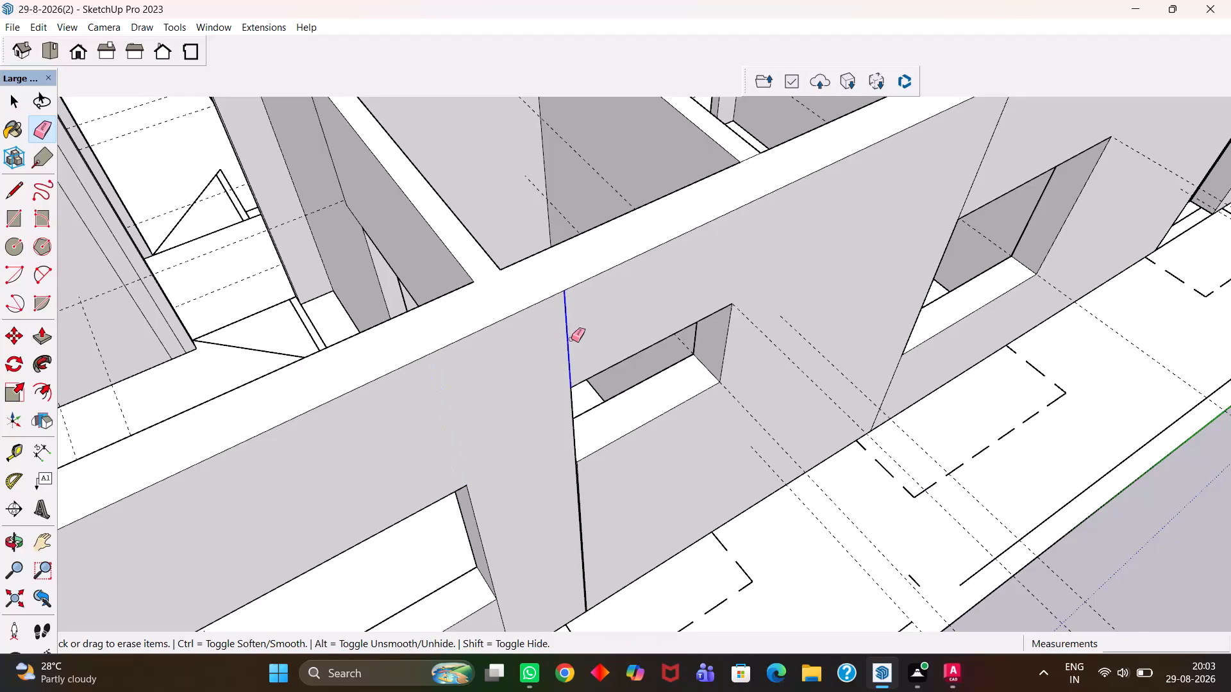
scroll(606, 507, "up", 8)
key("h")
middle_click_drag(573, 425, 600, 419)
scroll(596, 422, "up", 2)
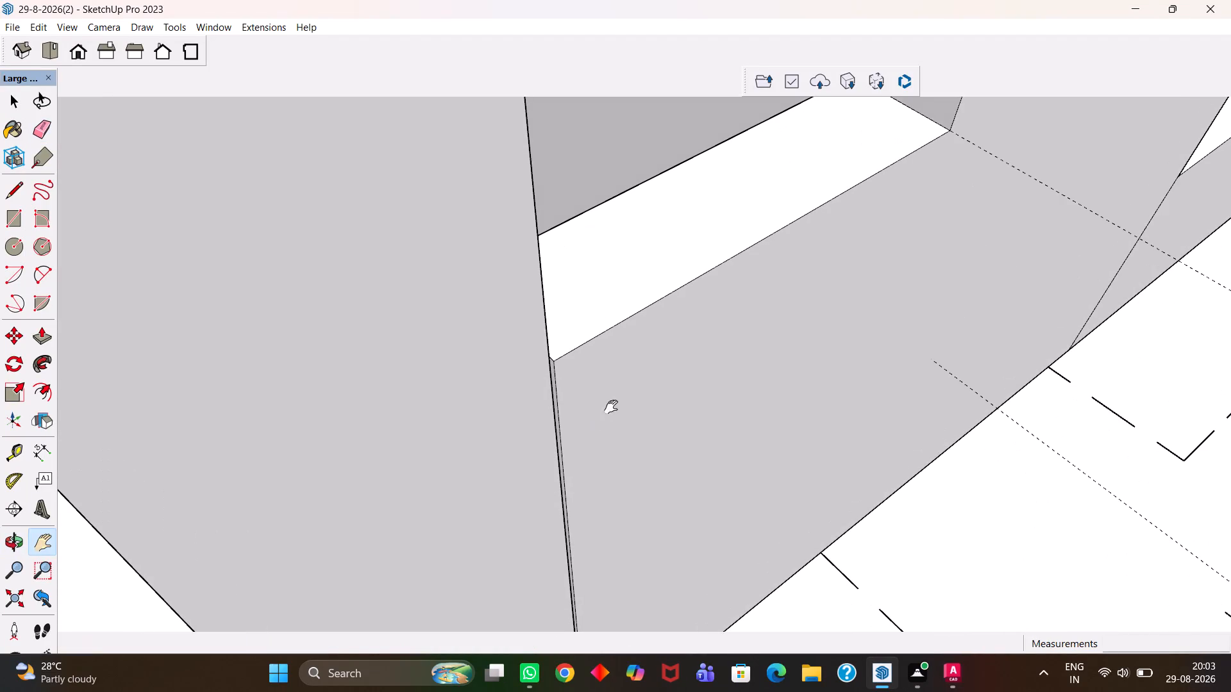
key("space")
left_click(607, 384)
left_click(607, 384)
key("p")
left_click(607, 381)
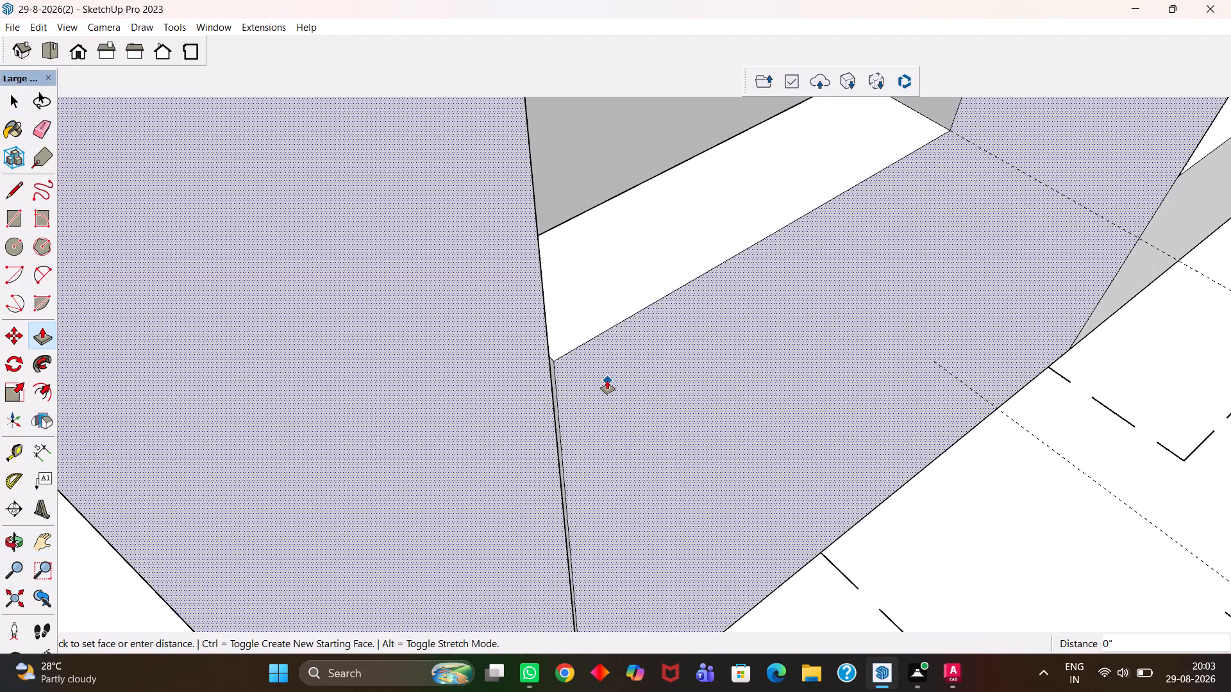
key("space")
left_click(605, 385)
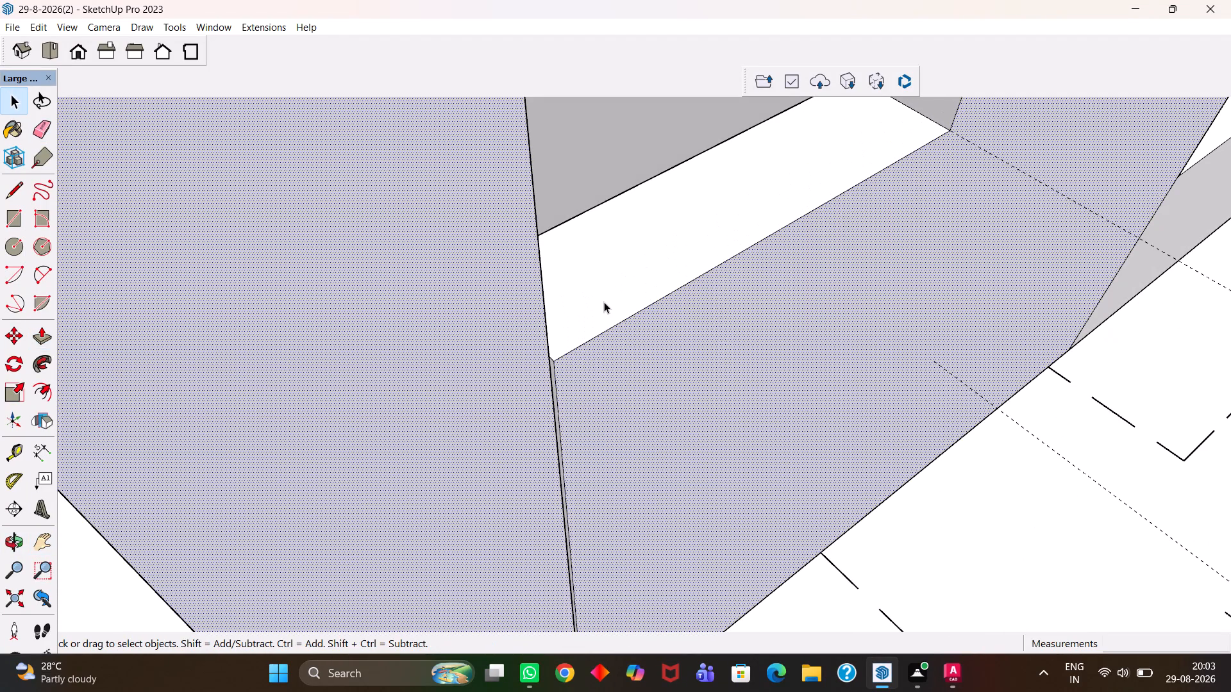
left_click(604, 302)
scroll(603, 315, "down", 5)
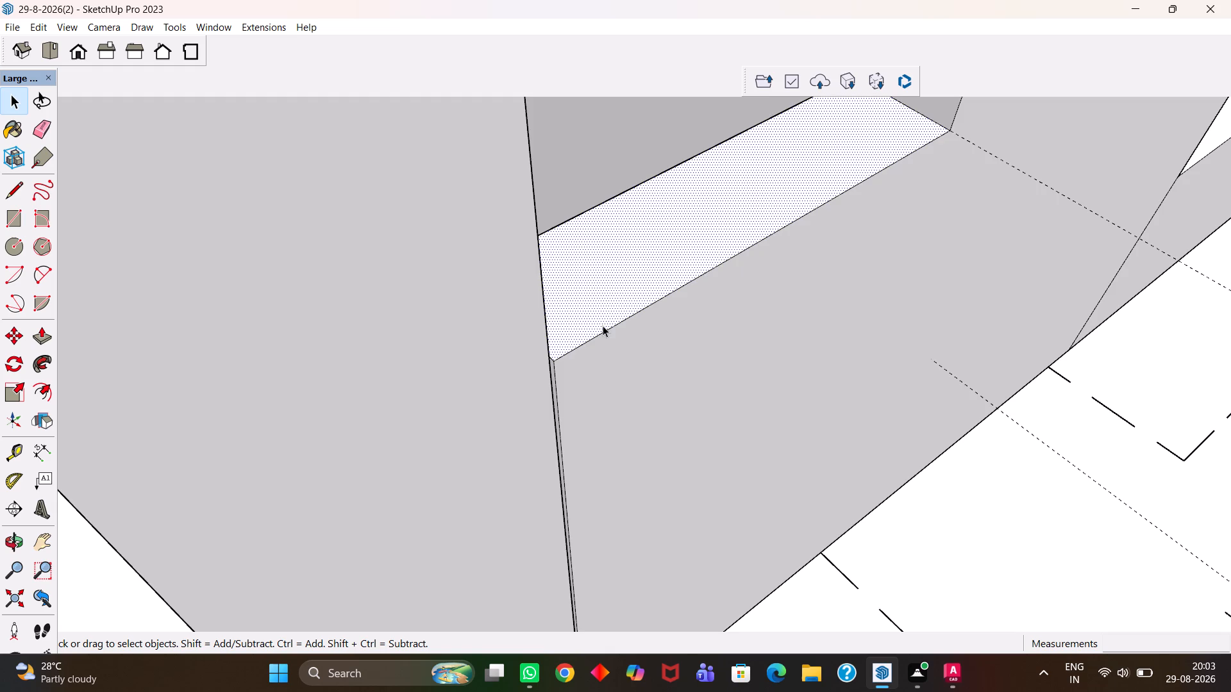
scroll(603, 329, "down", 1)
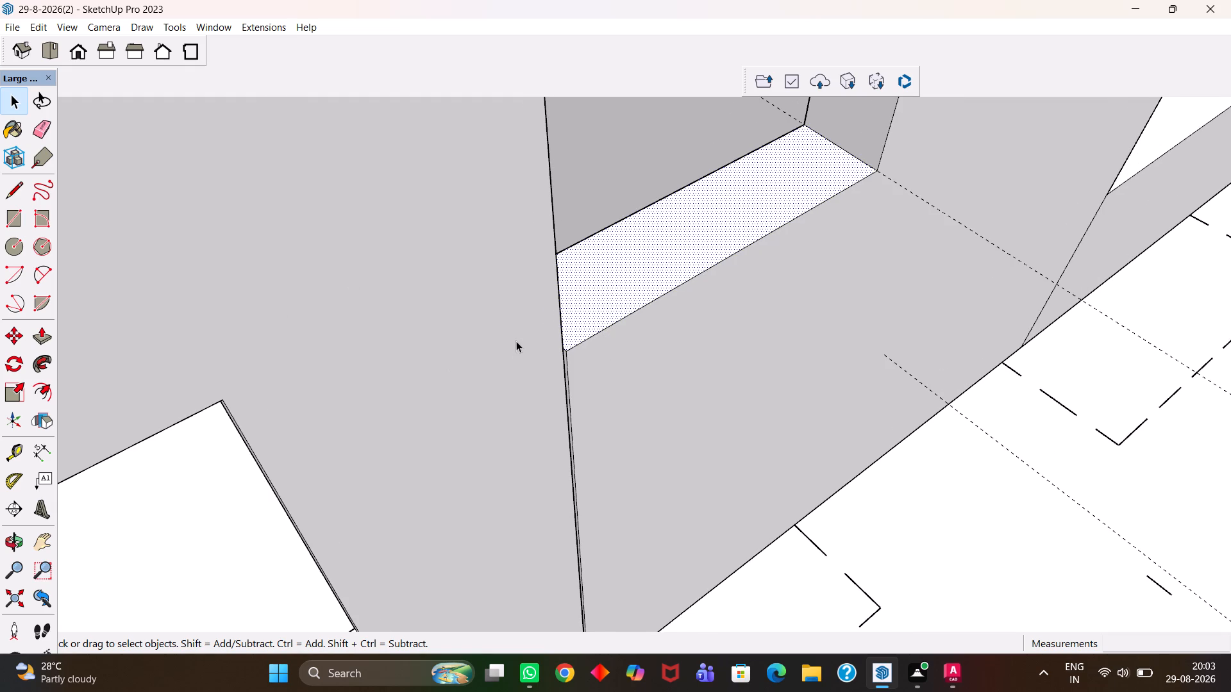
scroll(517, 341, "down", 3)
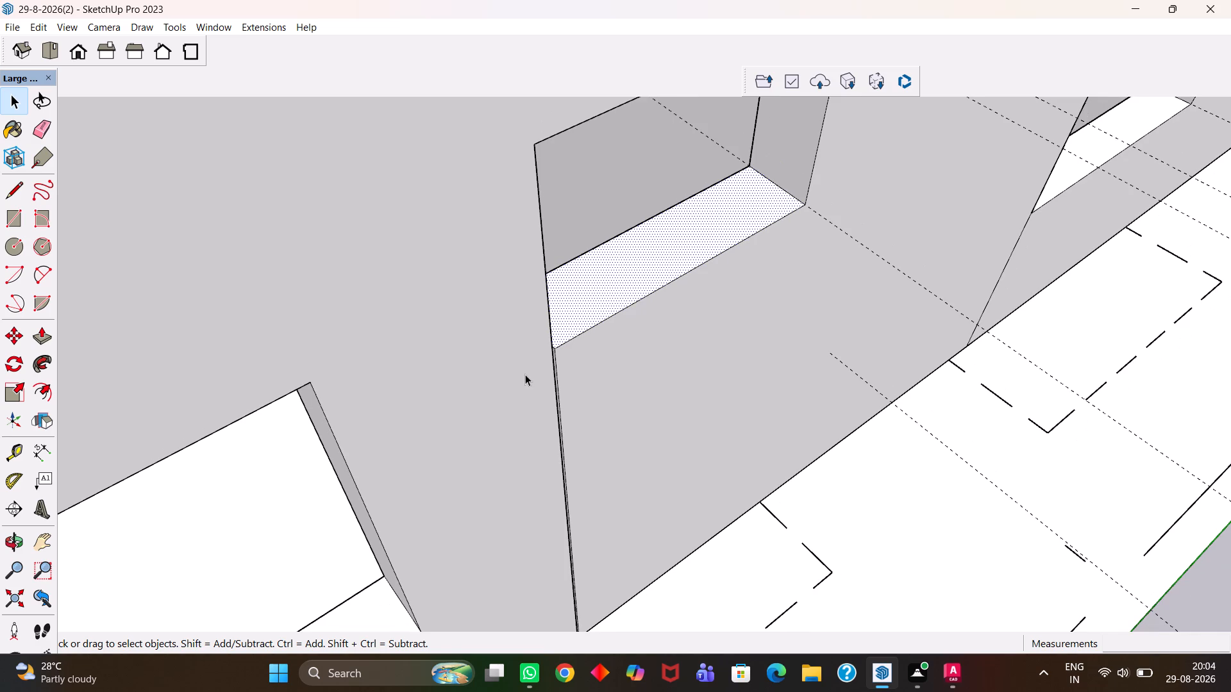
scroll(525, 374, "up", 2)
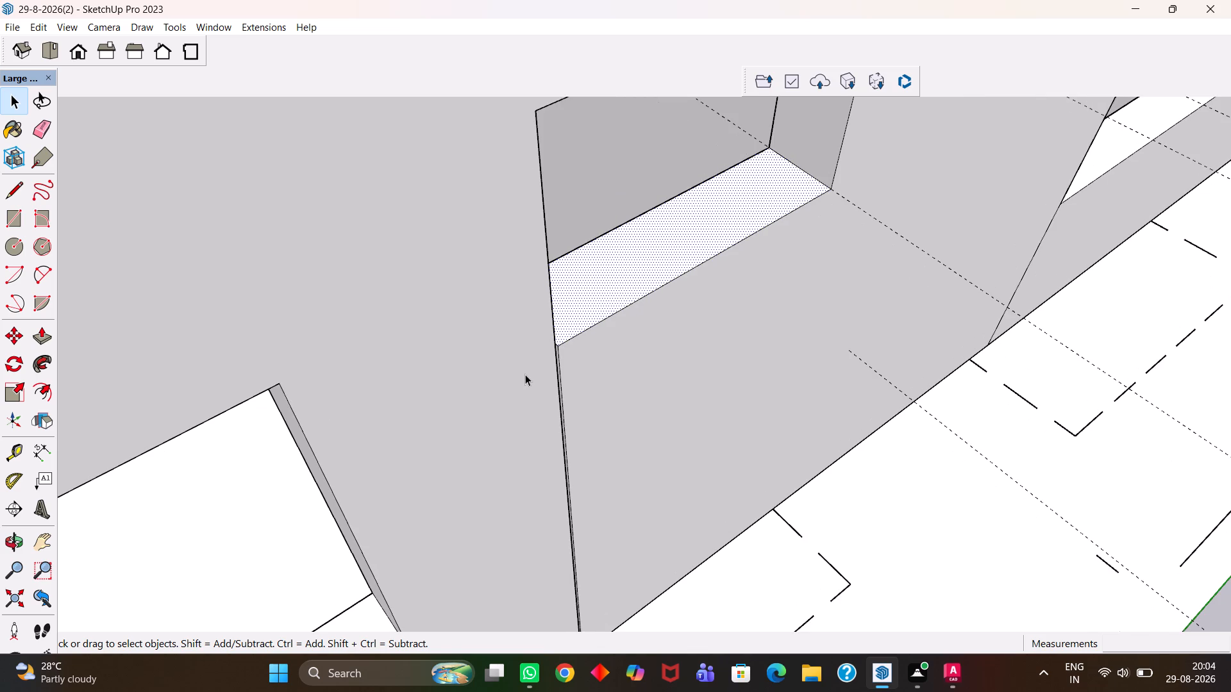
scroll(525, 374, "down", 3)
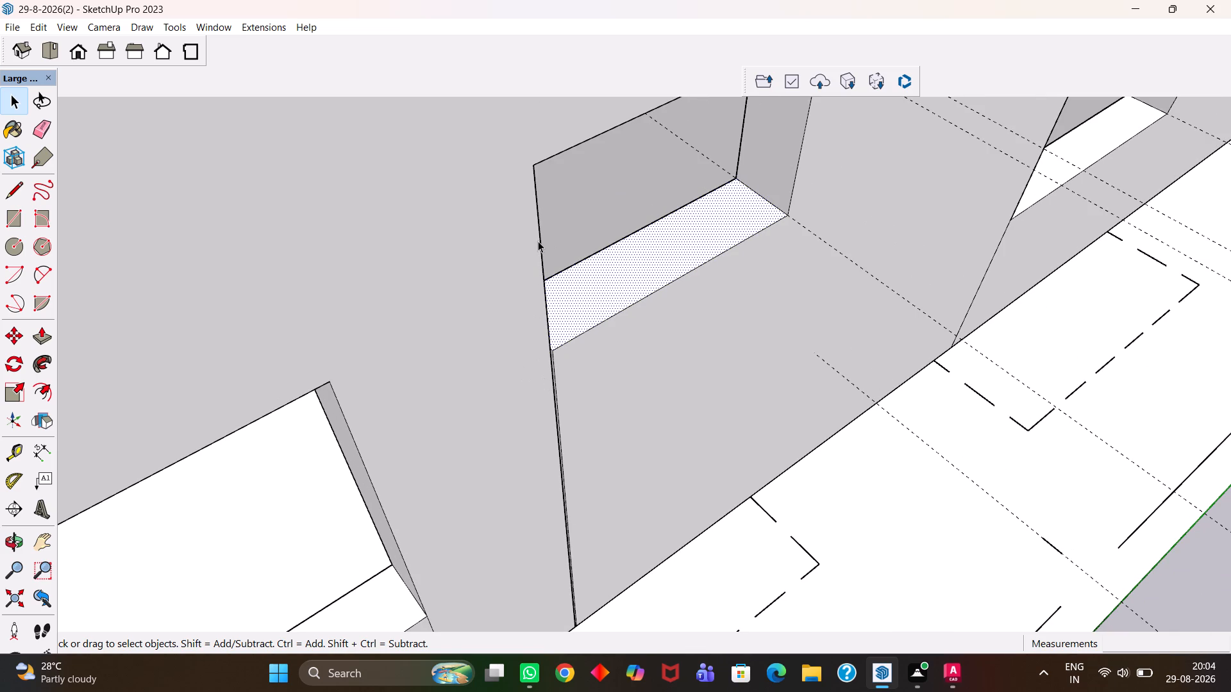
Place a guide parallel to the ventilator sill's outer edge, offset about 13/16", through the inner corner of the thin gap.
key("h")
scroll(604, 387, "up", 2)
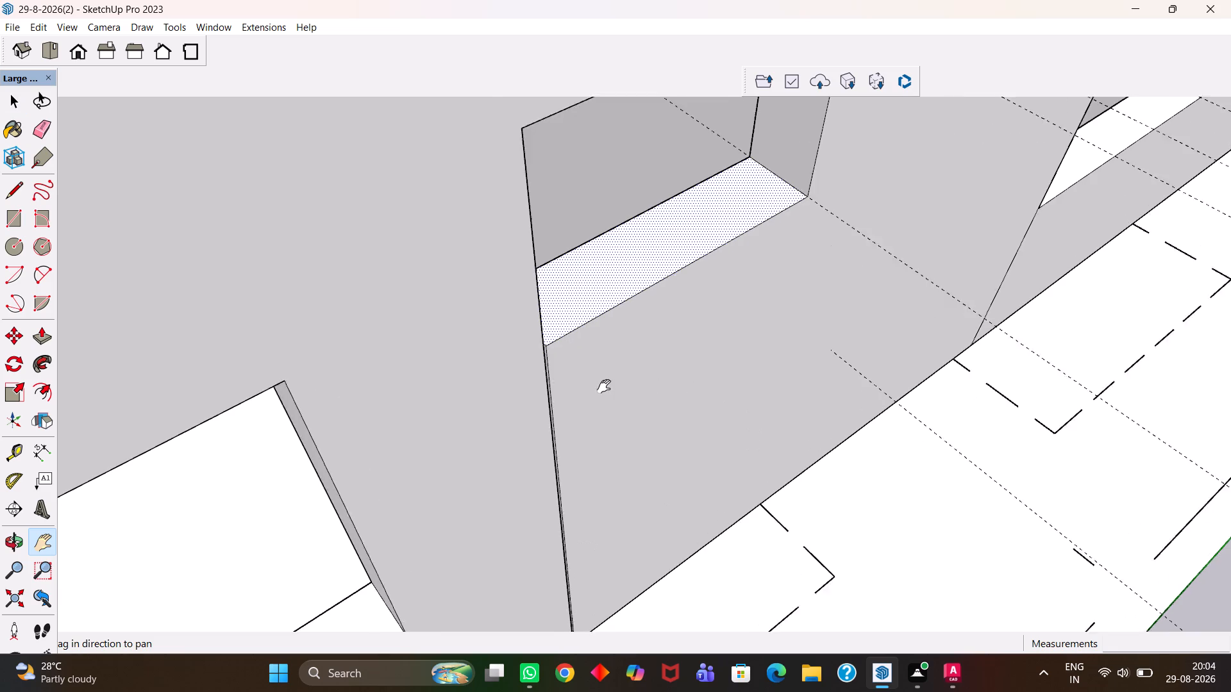
scroll(604, 386, "up", 1)
scroll(538, 322, "up", 9)
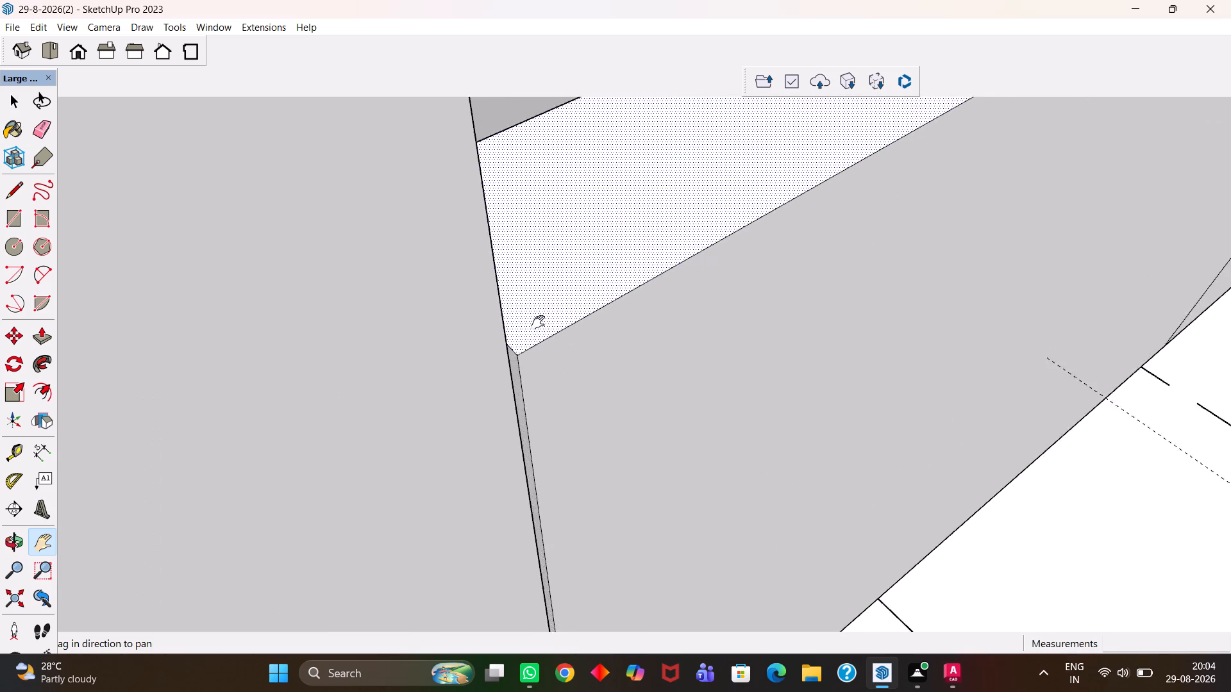
scroll(538, 322, "up", 2)
left_click_drag(546, 316, 560, 383)
middle_click(559, 383)
scroll(559, 383, "up", 1)
key("t")
left_click(587, 402)
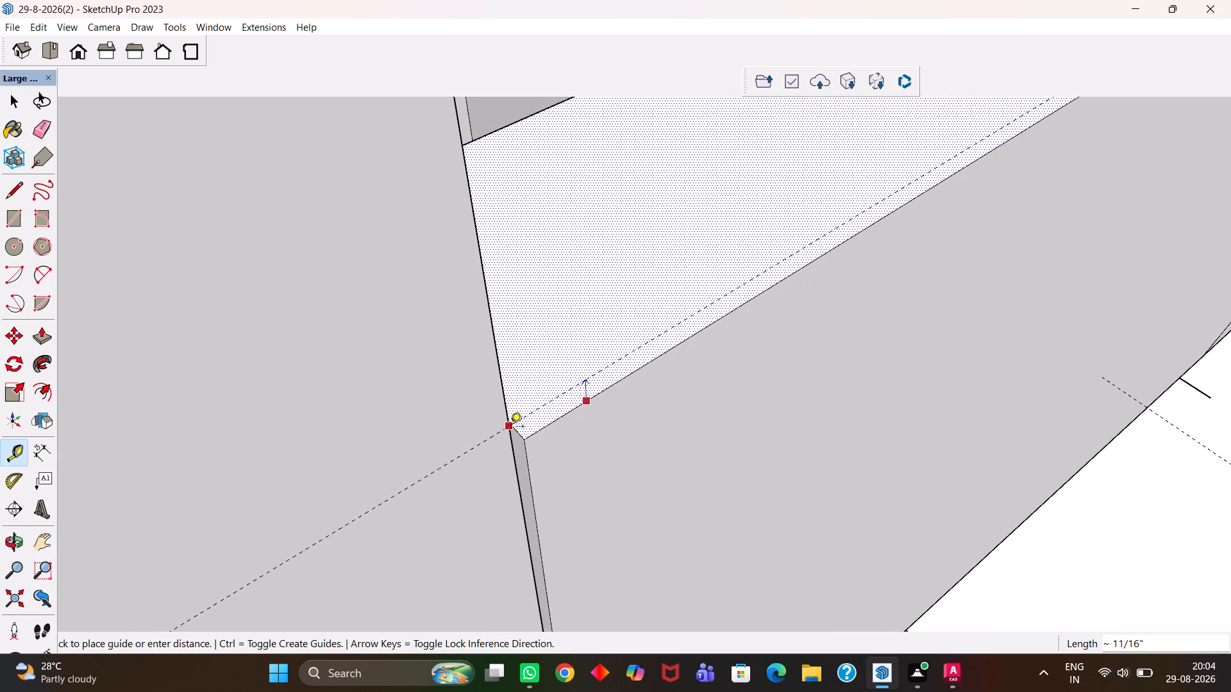
scroll(514, 428, "up", 9)
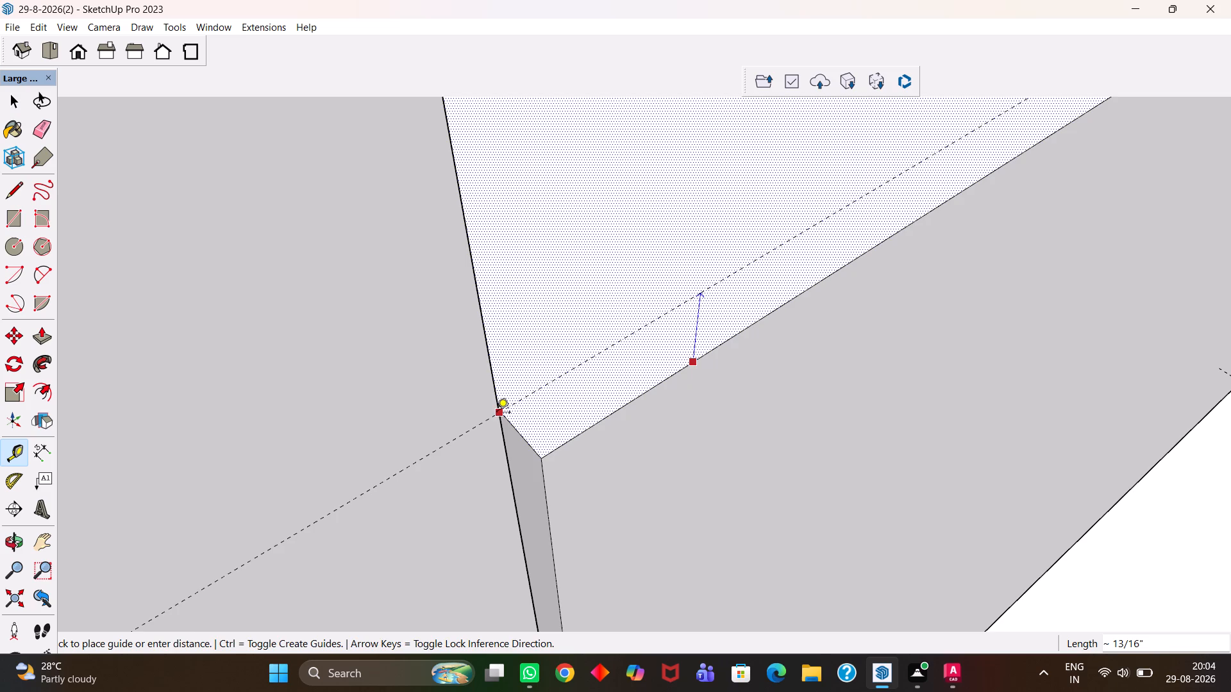
left_click(497, 413)
Push/Pull the narrow end face of the ventilator sill wall about 5/16" to close the gap to the adjoining wall.
middle_click_drag(595, 392, 458, 378)
middle_click_drag(472, 395, 481, 385)
key("space")
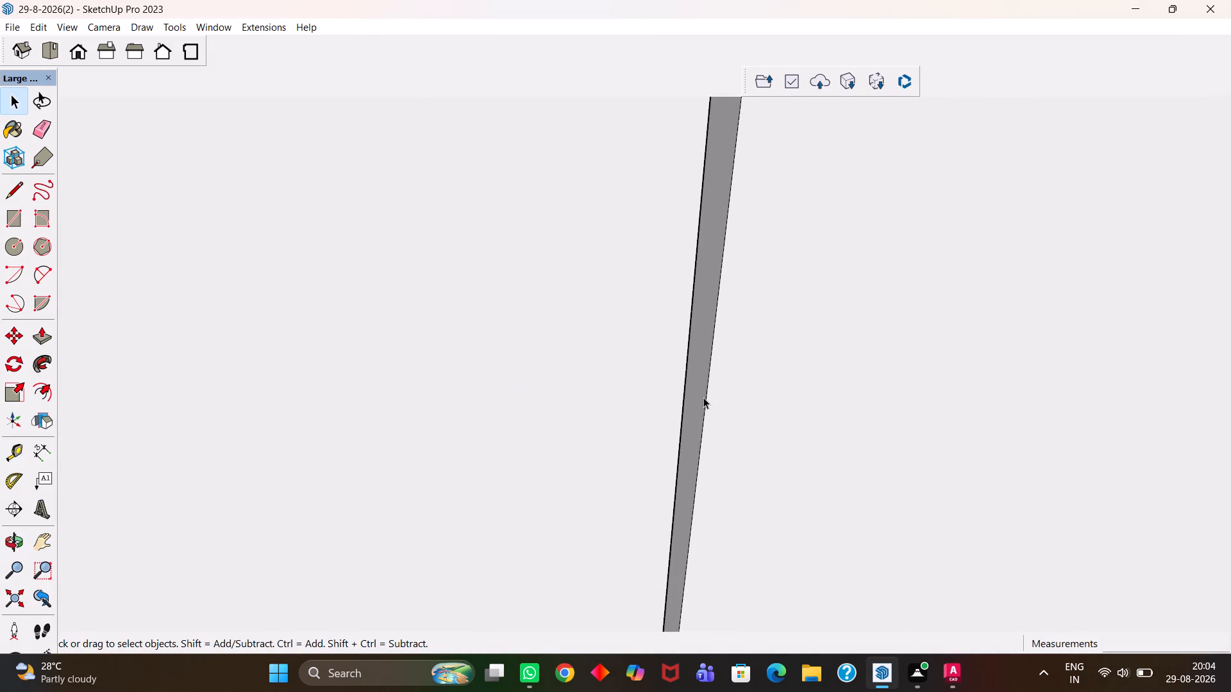
left_click(701, 395)
key("p")
left_click(701, 395)
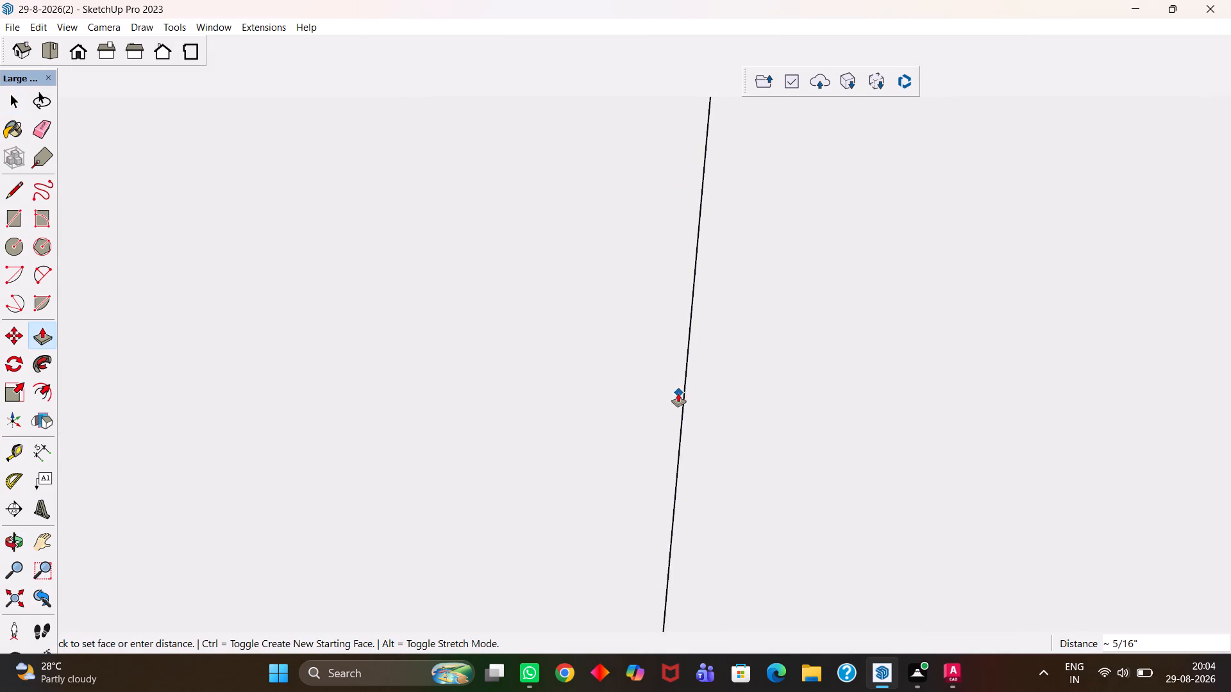
left_click(680, 383)
Erase the leftover vertical joint edge on the outer wall face below the corner of the neighbouring window.
scroll(680, 383, "down", 15)
key("h")
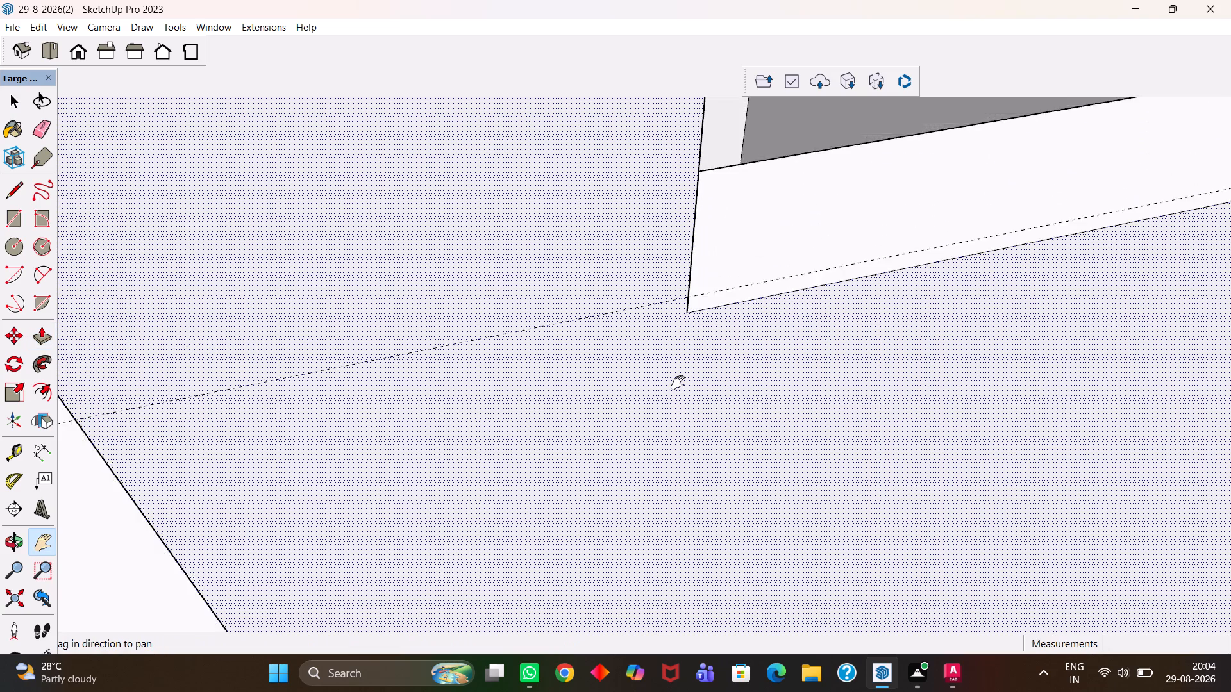
scroll(678, 383, "down", 16)
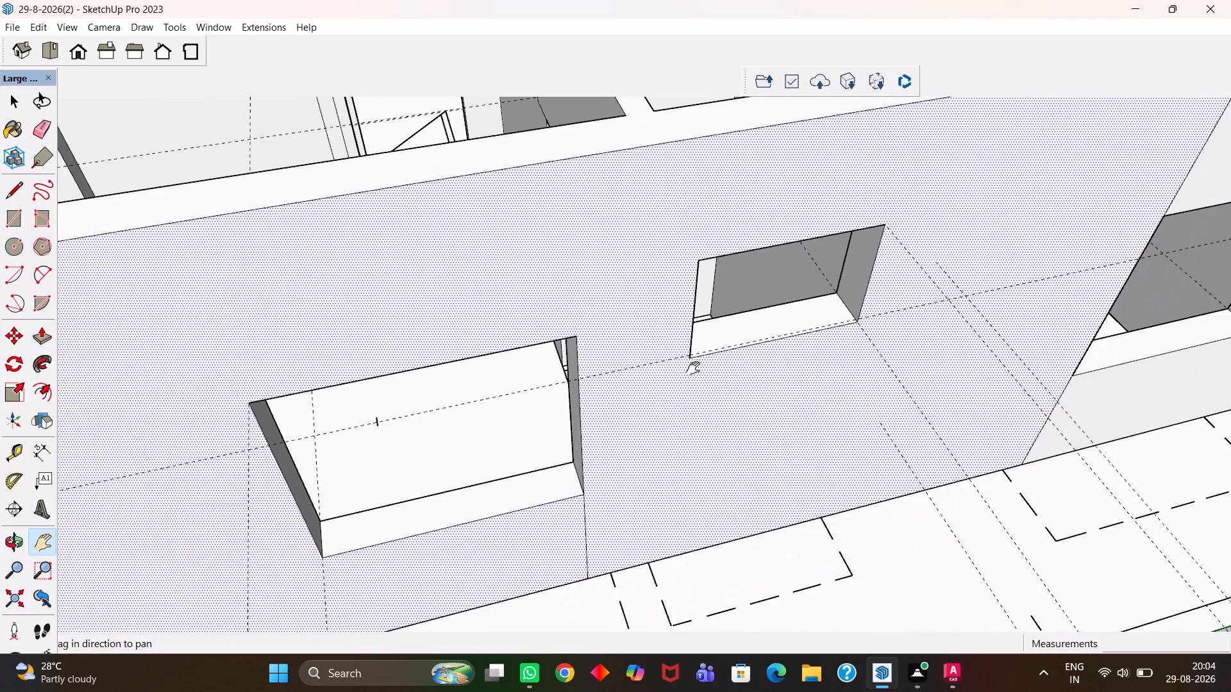
scroll(621, 523, "up", 3)
middle_click_drag(621, 523, 589, 523)
left_click_drag(558, 523, 717, 474)
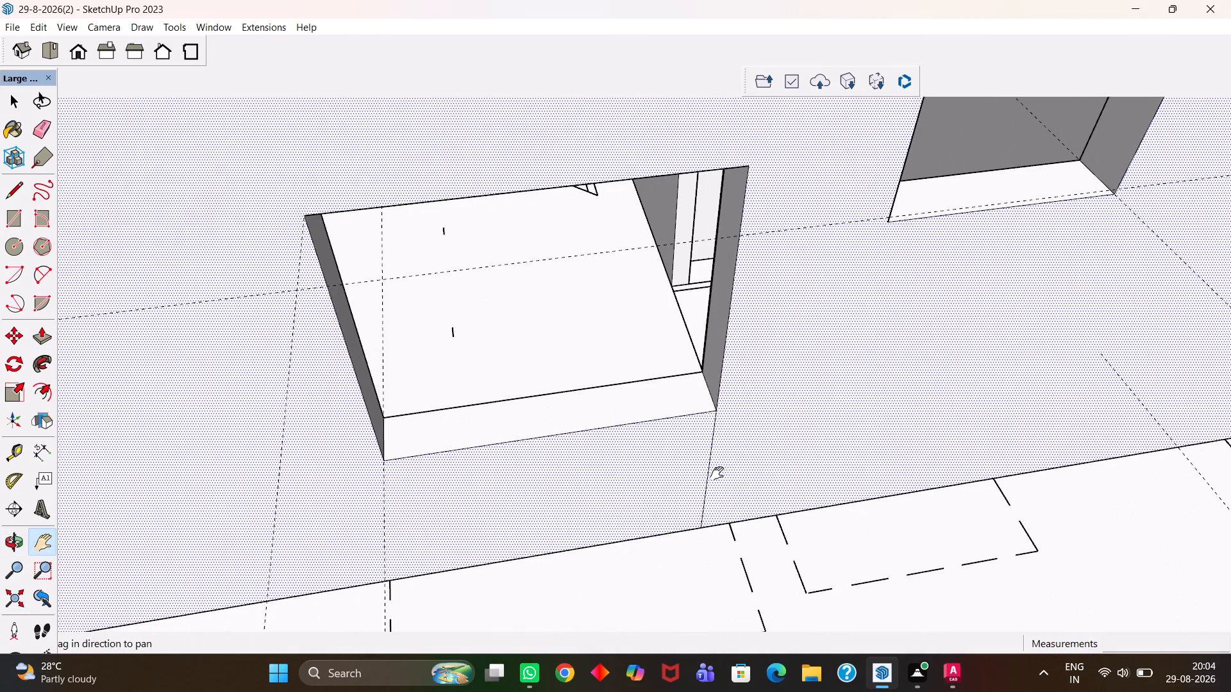
left_click_drag(717, 474, 720, 476)
key("e")
left_click_drag(724, 479, 706, 478)
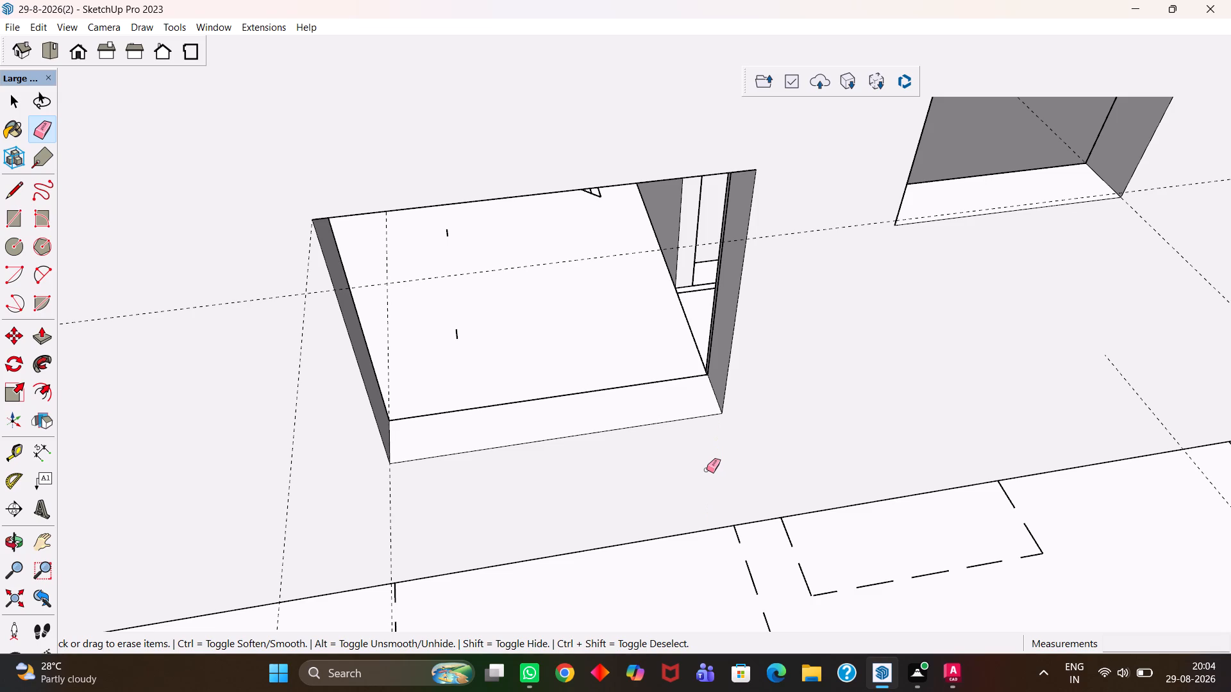
Erase the leftover joint edges on the wall top and on the outer face above and below the window beyond the ventilator.
key("h")
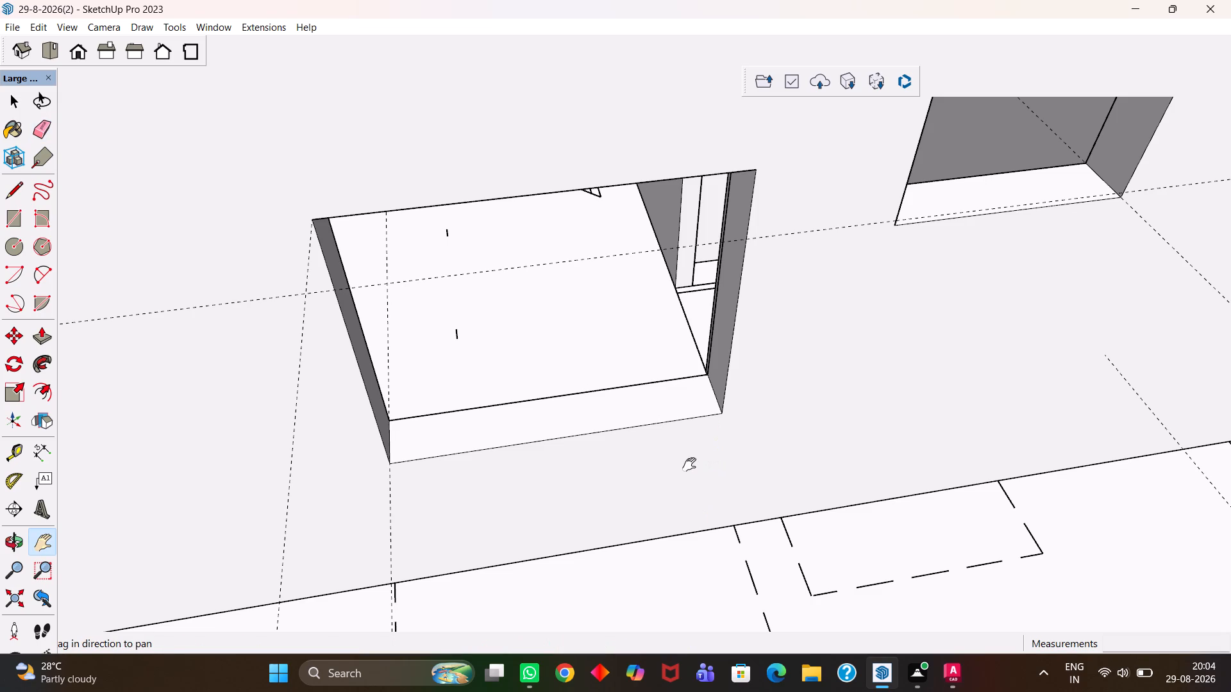
scroll(553, 456, "down", 5)
left_click_drag(637, 388, 561, 491)
scroll(603, 450, "down", 4)
left_click_drag(829, 422, 582, 449)
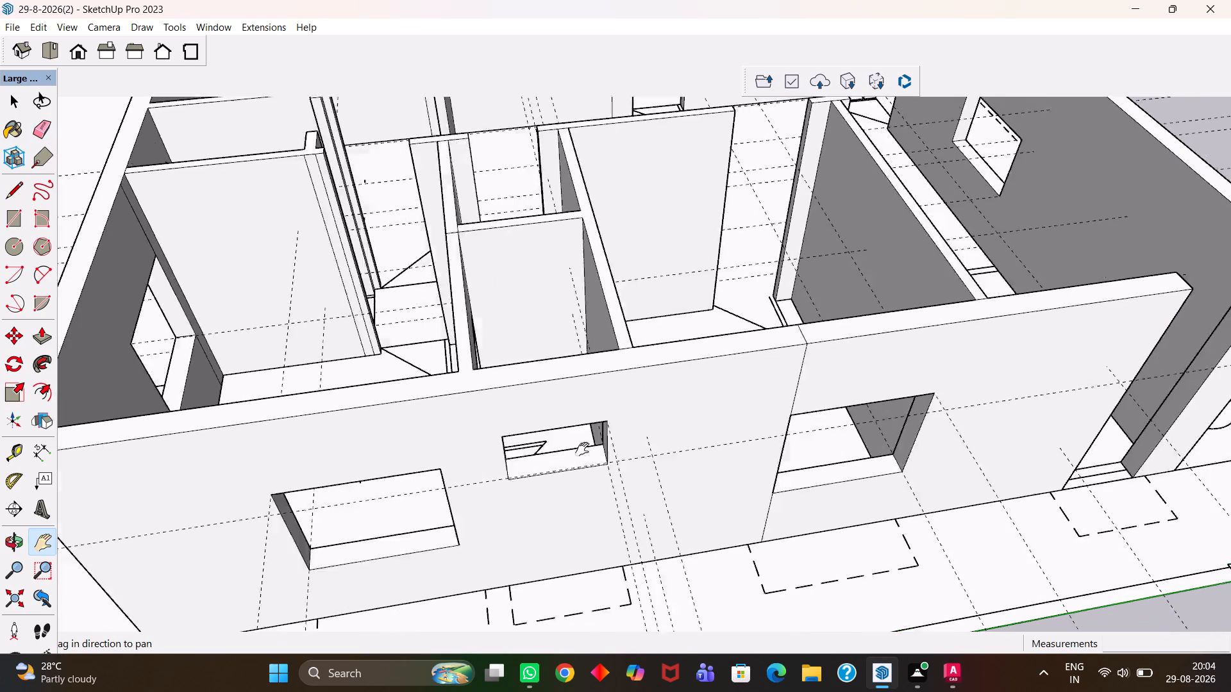
left_click_drag(582, 449, 581, 449)
scroll(637, 400, "up", 3)
left_click_drag(665, 383, 623, 410)
middle_click_drag(608, 398, 612, 418)
key("e")
scroll(617, 402, "up", 1)
left_click_drag(640, 370, 630, 374)
left_click_drag(664, 416, 630, 425)
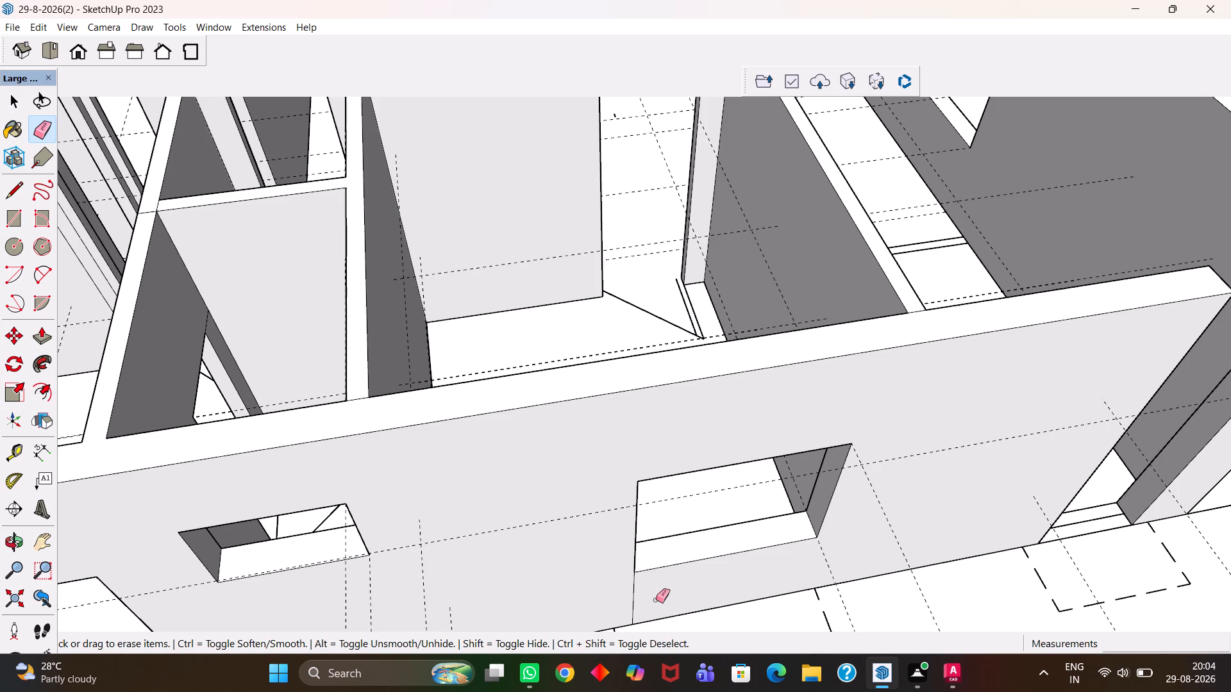
left_click_drag(633, 587, 615, 590)
Look over the modelled walls, partitions and openings across the whole floor plan.
key("h")
scroll(603, 539, "down", 5)
scroll(639, 482, "down", 3)
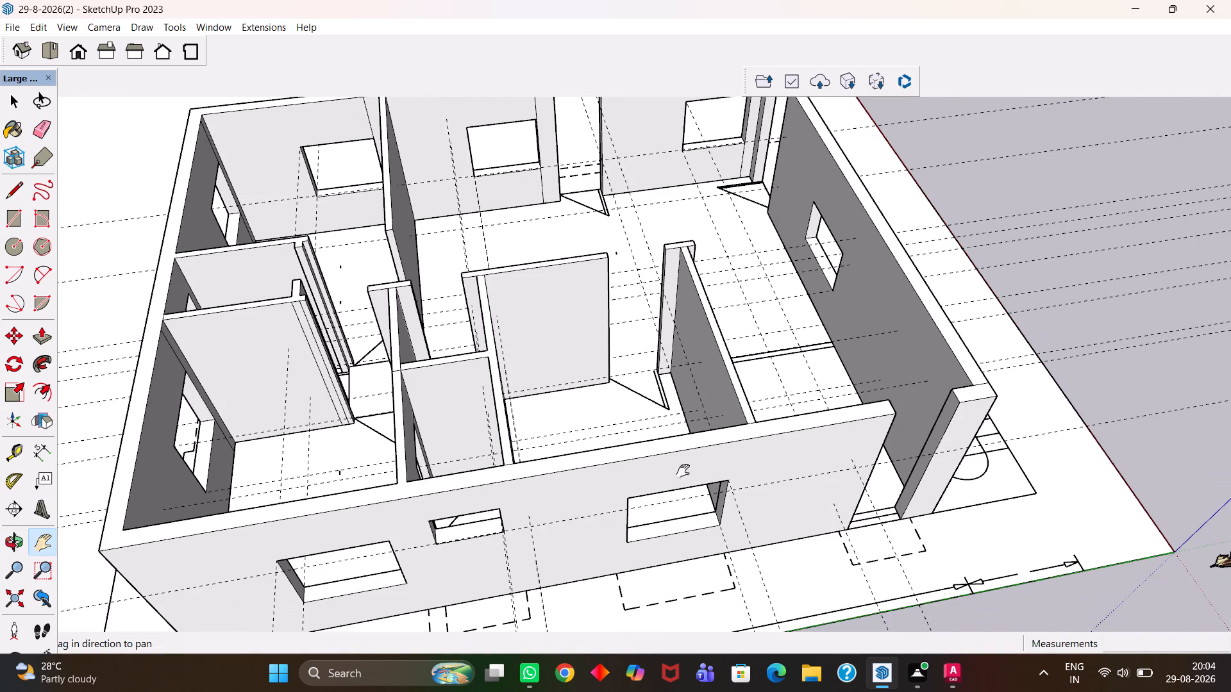
scroll(724, 471, "up", 5)
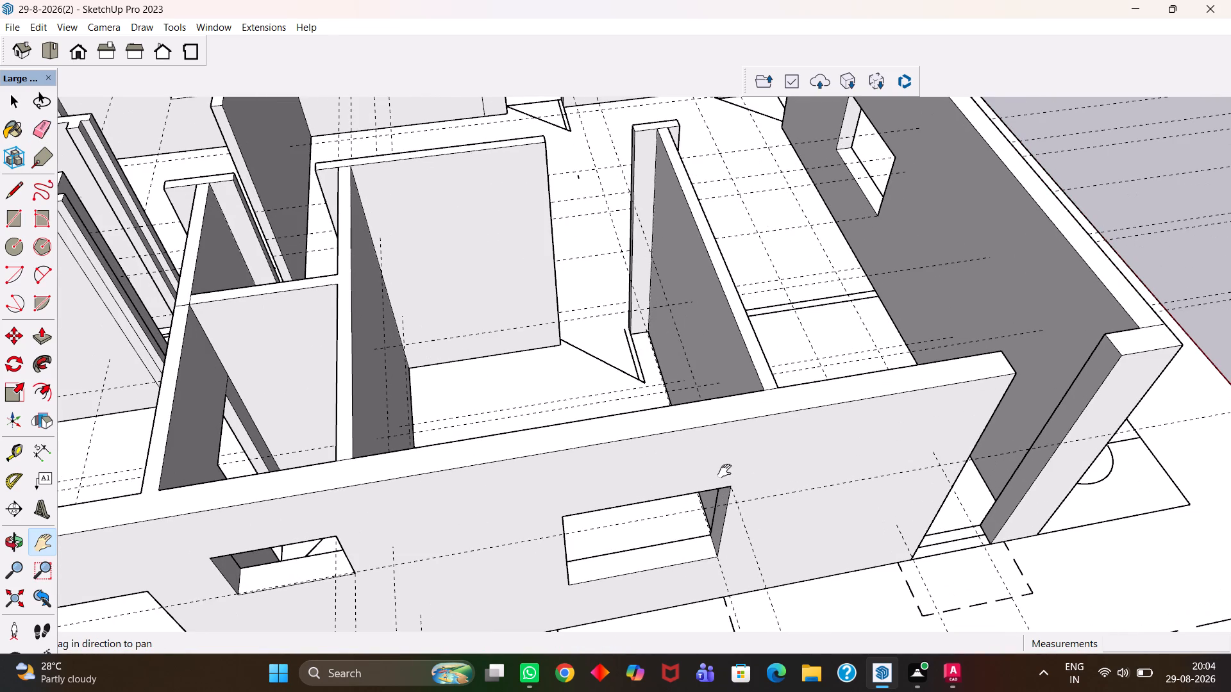
scroll(724, 471, "down", 10)
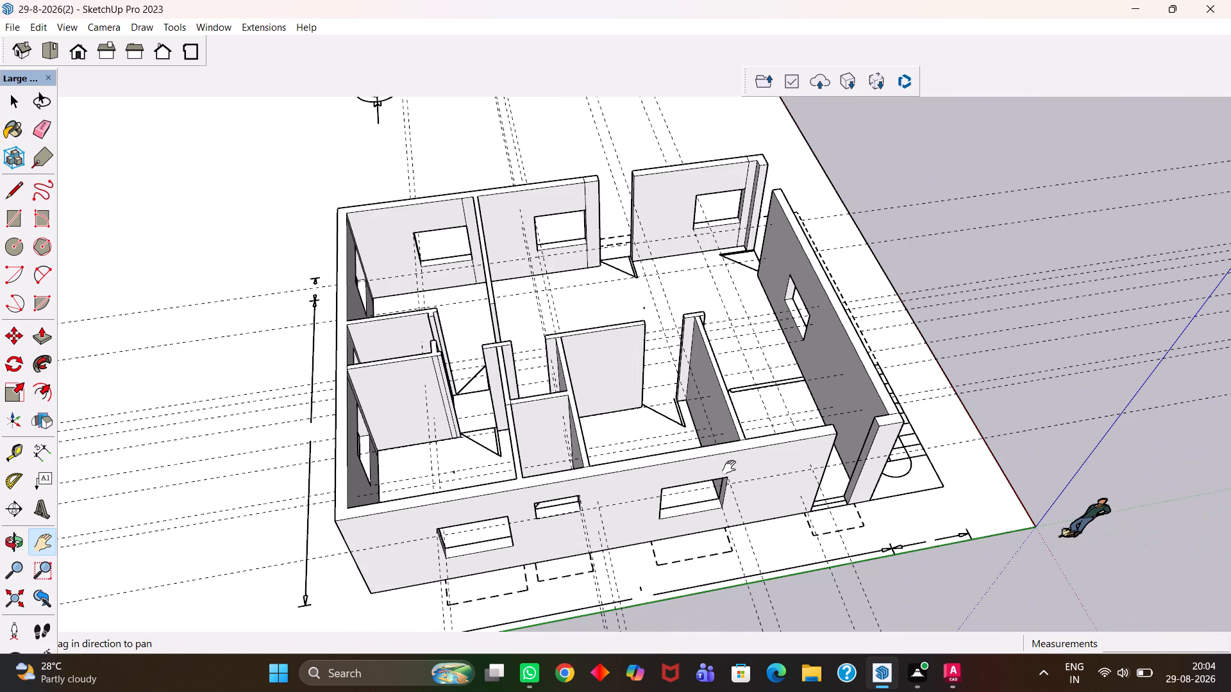
scroll(732, 459, "up", 3)
scroll(732, 459, "down", 4)
scroll(732, 454, "up", 2)
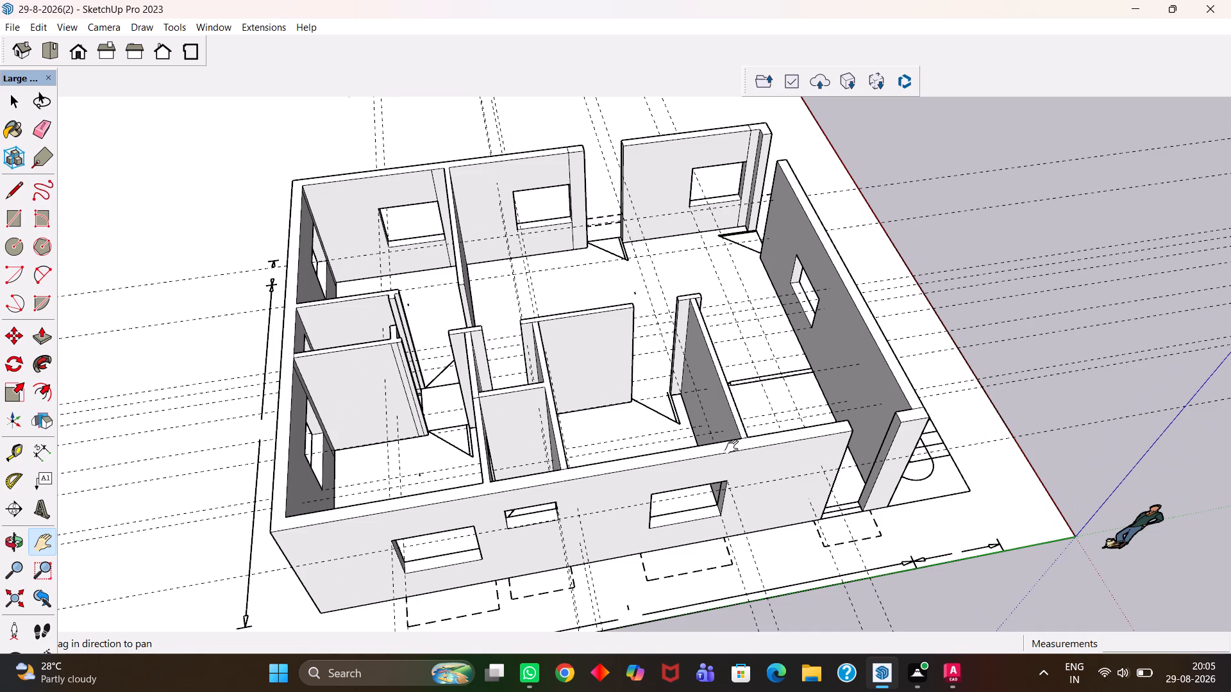
scroll(730, 443, "up", 4)
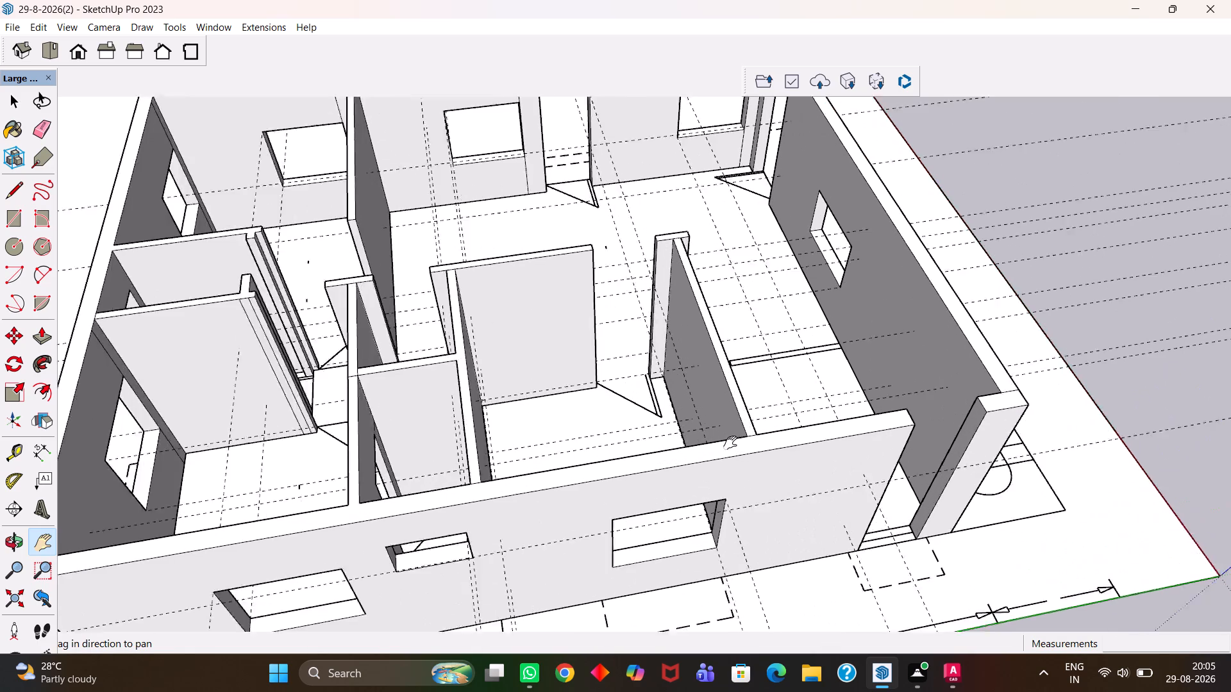
scroll(730, 443, "up", 2)
scroll(730, 443, "down", 10)
Draw a rectangle over the plan's partition strip between the interior door swing and the side outer wall.
key("h")
middle_click_drag(730, 410, 646, 349)
scroll(692, 434, "up", 1)
scroll(647, 349, "up", 2)
middle_click_drag(646, 349, 685, 441)
middle_click(802, 392)
scroll(802, 392, "up", 8)
middle_click(976, 425)
scroll(976, 402, "up", 1)
scroll(813, 436, "up", 2)
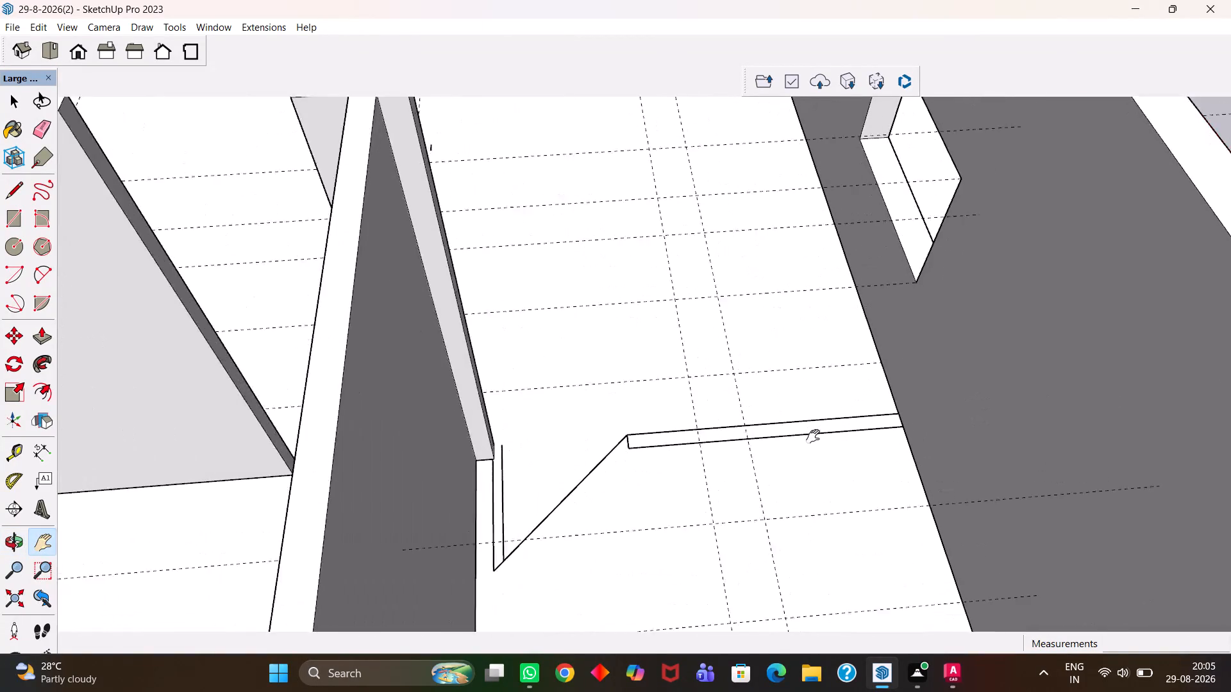
scroll(813, 436, "up", 2)
left_click_drag(801, 440, 614, 472)
scroll(597, 471, "up", 3)
left_click_drag(570, 470, 626, 452)
middle_click_drag(628, 452, 621, 456)
key("r")
scroll(604, 457, "up", 1)
left_click(357, 444)
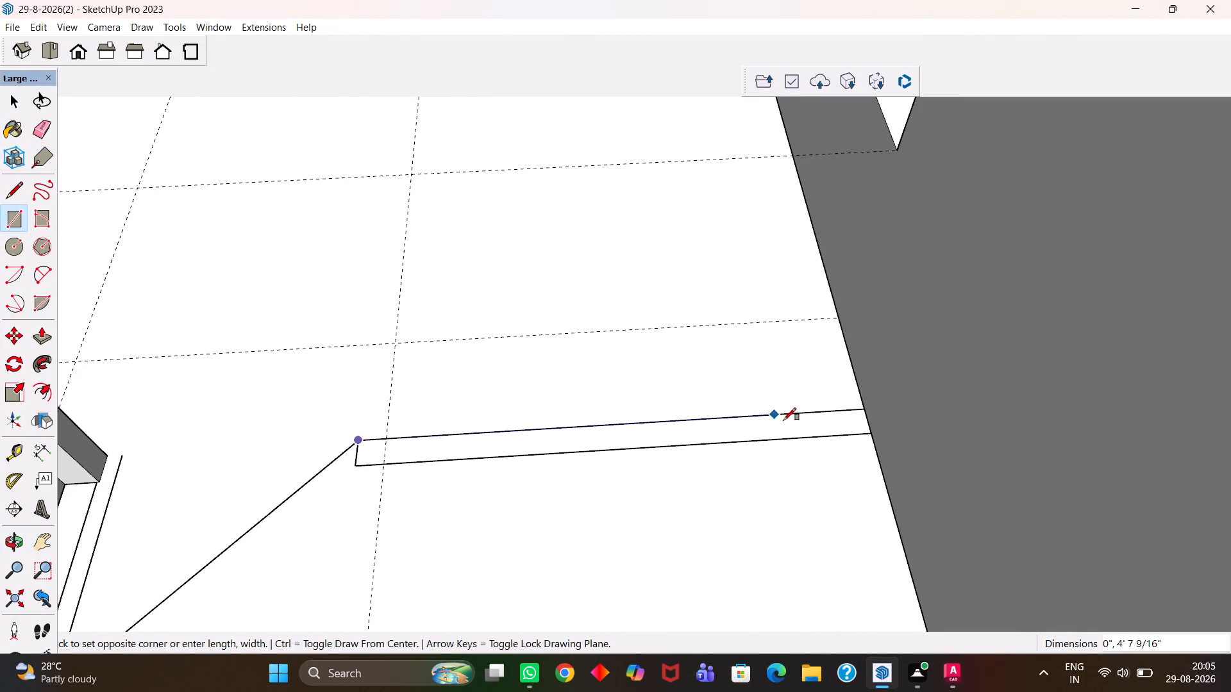
left_click(873, 434)
Push/Pull the partition rectangle up to the top of the adjoining outer wall.
key("space")
left_click(819, 429)
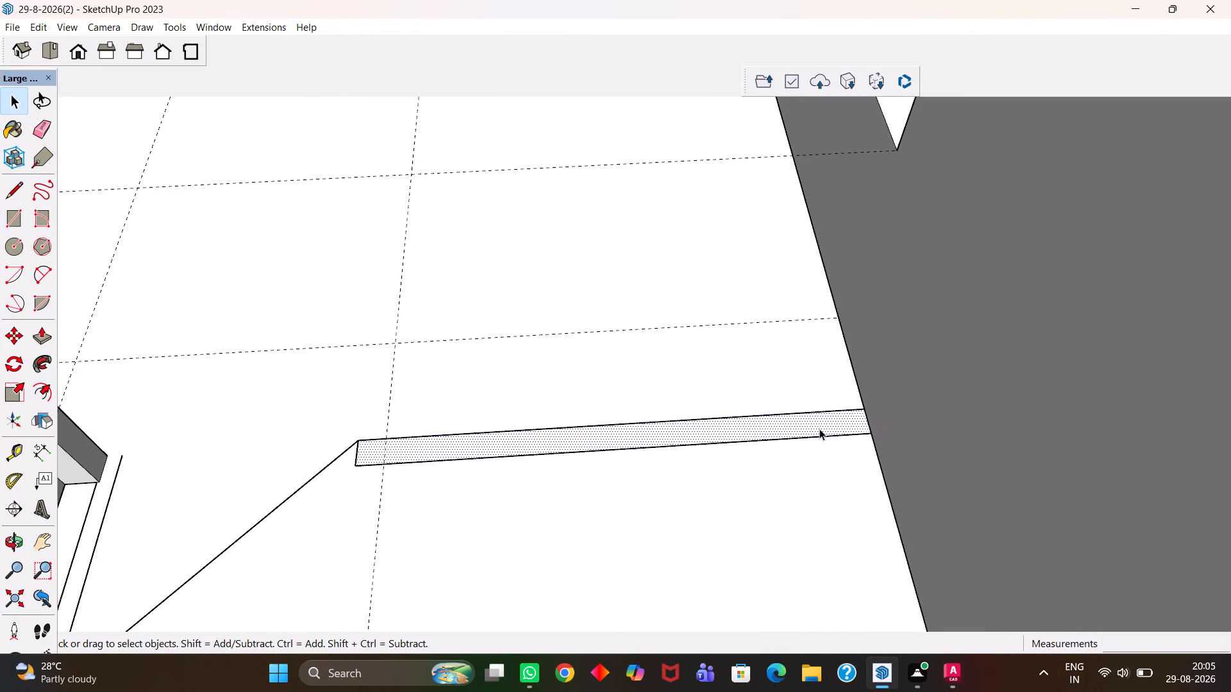
key("p")
left_click(819, 429)
scroll(892, 375, "down", 15)
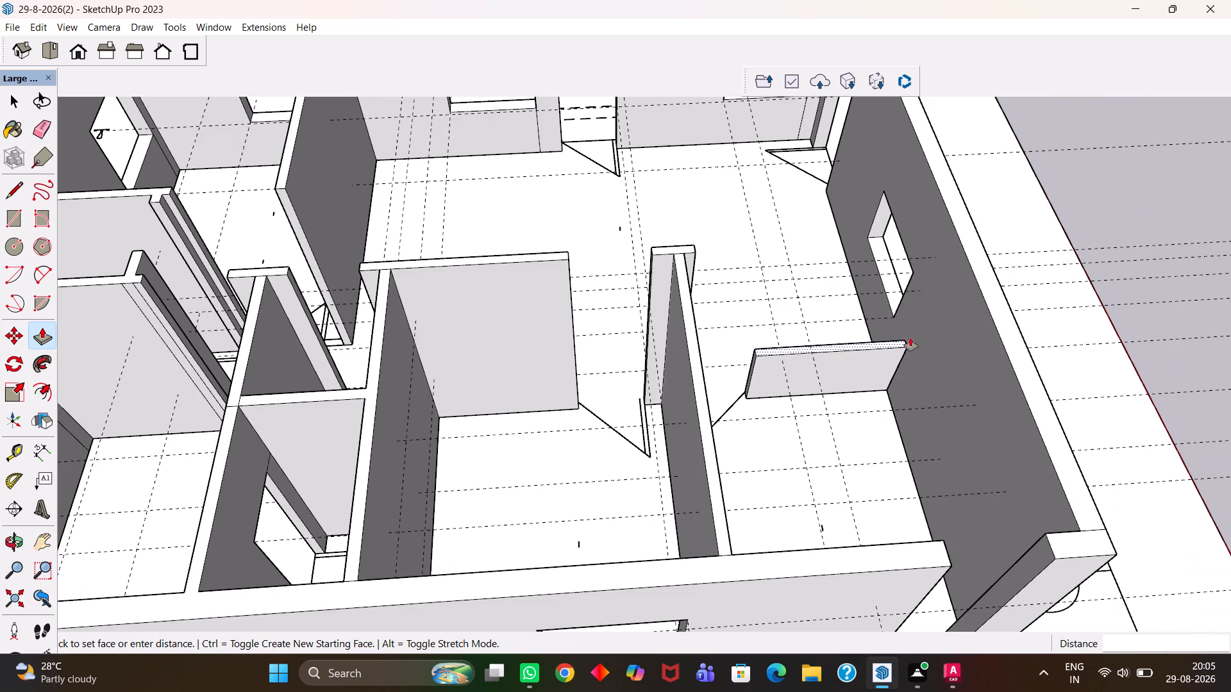
left_click(982, 277)
Examine the far outer wall around the open gap at the door between the two window walls.
key("h")
scroll(949, 298, "down", 5)
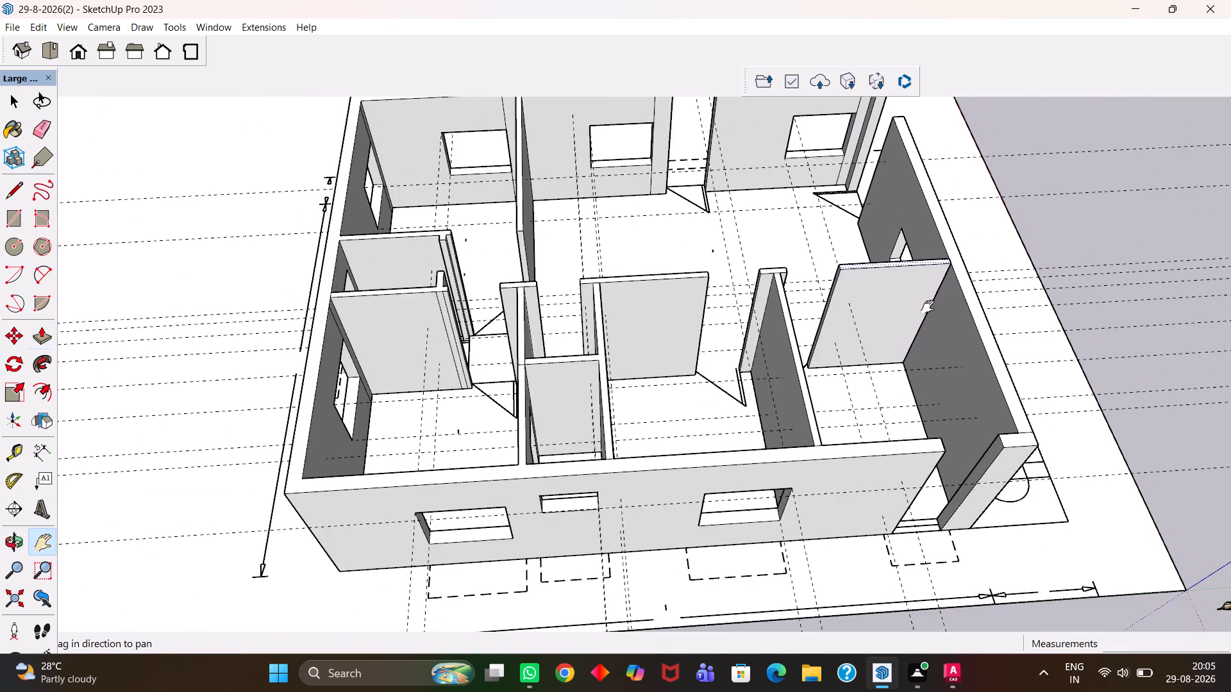
scroll(840, 243, "up", 3)
left_click_drag(837, 222, 774, 477)
scroll(749, 397, "up", 4)
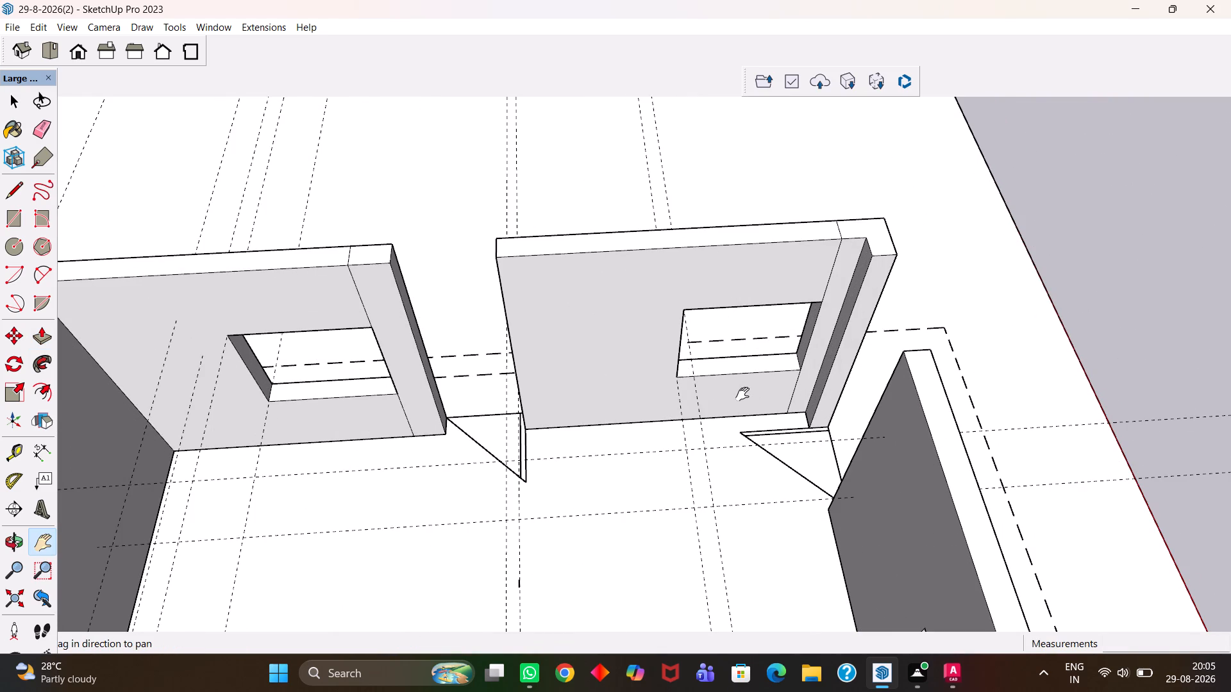
scroll(653, 434, "up", 4)
left_click_drag(470, 411, 719, 530)
scroll(653, 438, "up", 2)
scroll(658, 441, "down", 3)
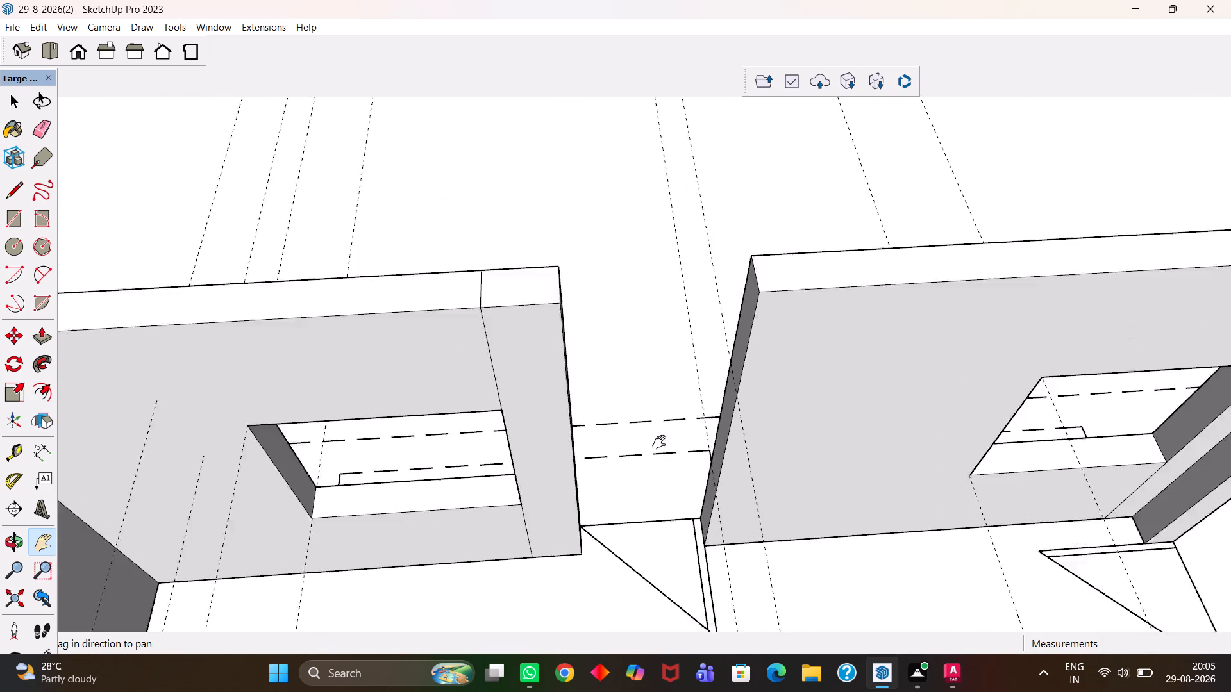
scroll(659, 442, "down", 7)
scroll(644, 476, "up", 1)
middle_click_drag(646, 488, 676, 463)
middle_click_drag(679, 468, 690, 485)
middle_click(685, 488)
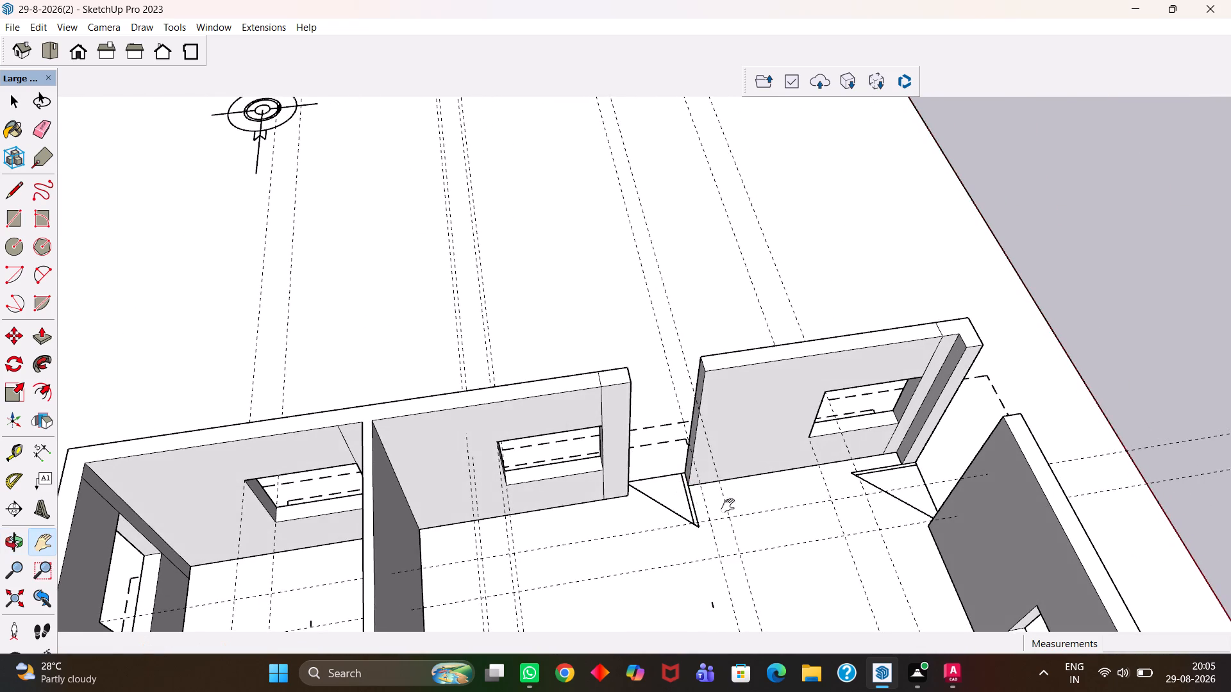
left_click_drag(730, 507, 665, 427)
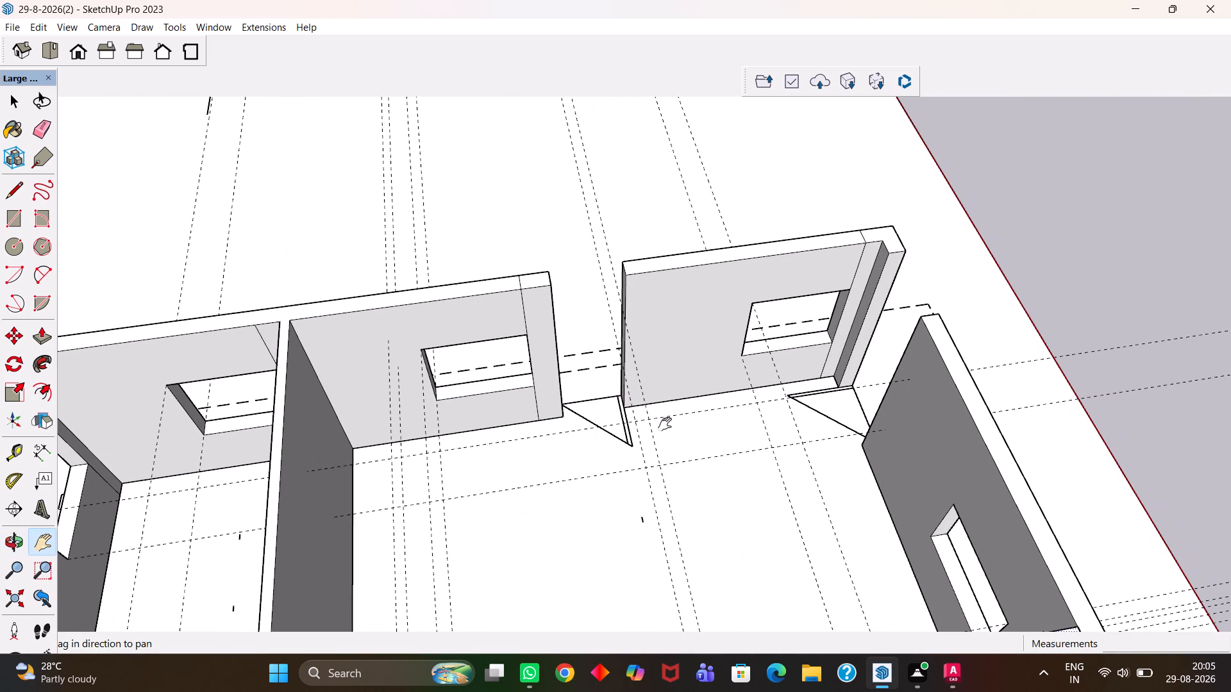
Place a guide 3' below the top edge of the wall end above the corner door, beside the far outer wall's window.
scroll(666, 422, "up", 2)
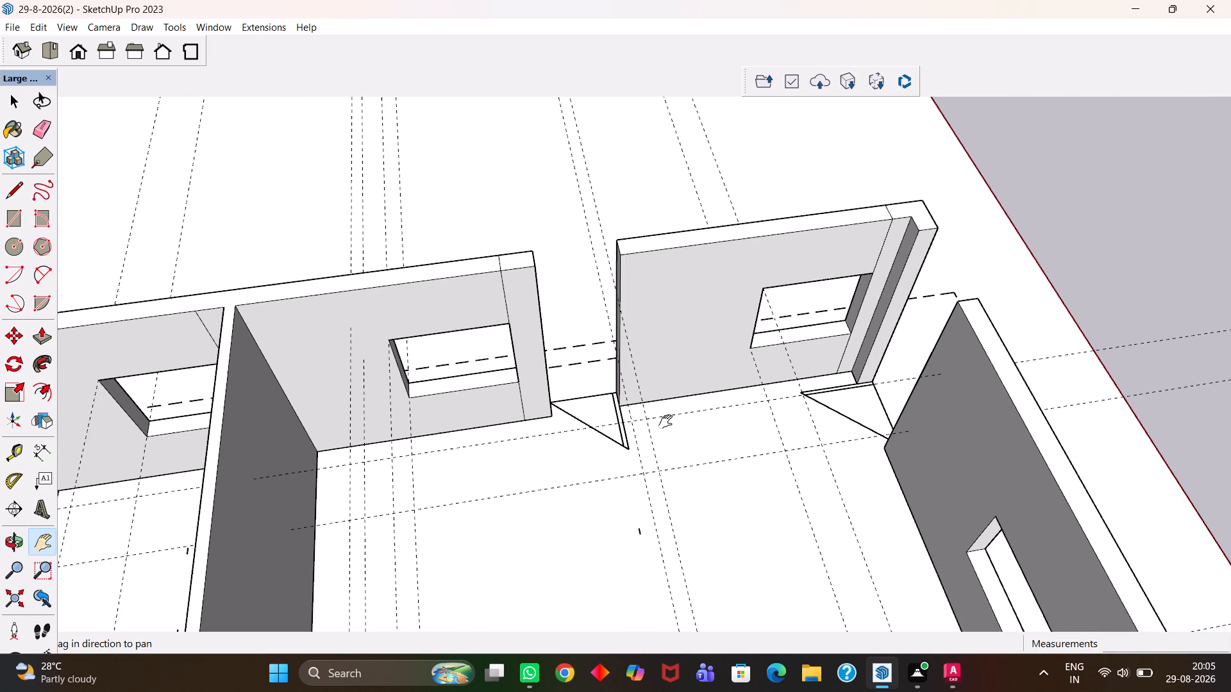
scroll(666, 422, "down", 5)
scroll(839, 353, "up", 8)
left_click_drag(828, 305, 775, 376)
middle_click_drag(767, 381, 749, 386)
scroll(750, 386, "up", 2)
key("t")
left_click(776, 297)
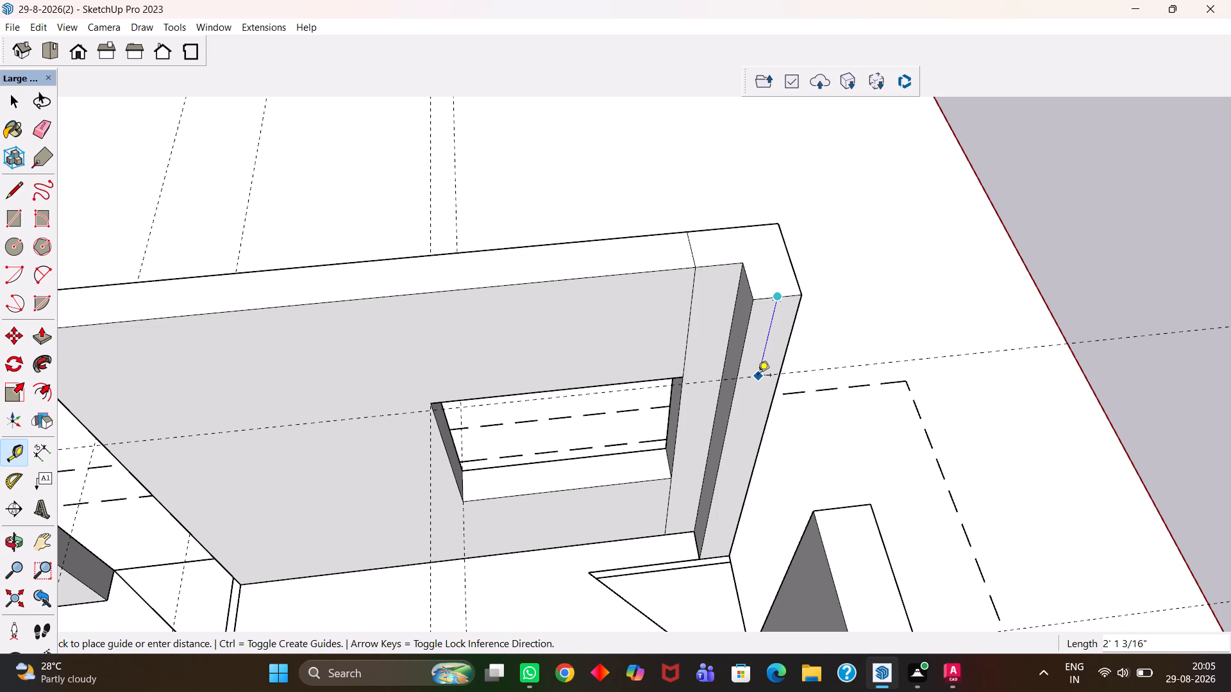
type("3'")
key("Return")
Split that wall end along the guide and Push/Pull its upper part about 3' 6" across the corner door gap to the side outer wall.
key("l")
scroll(740, 409, "up", 3)
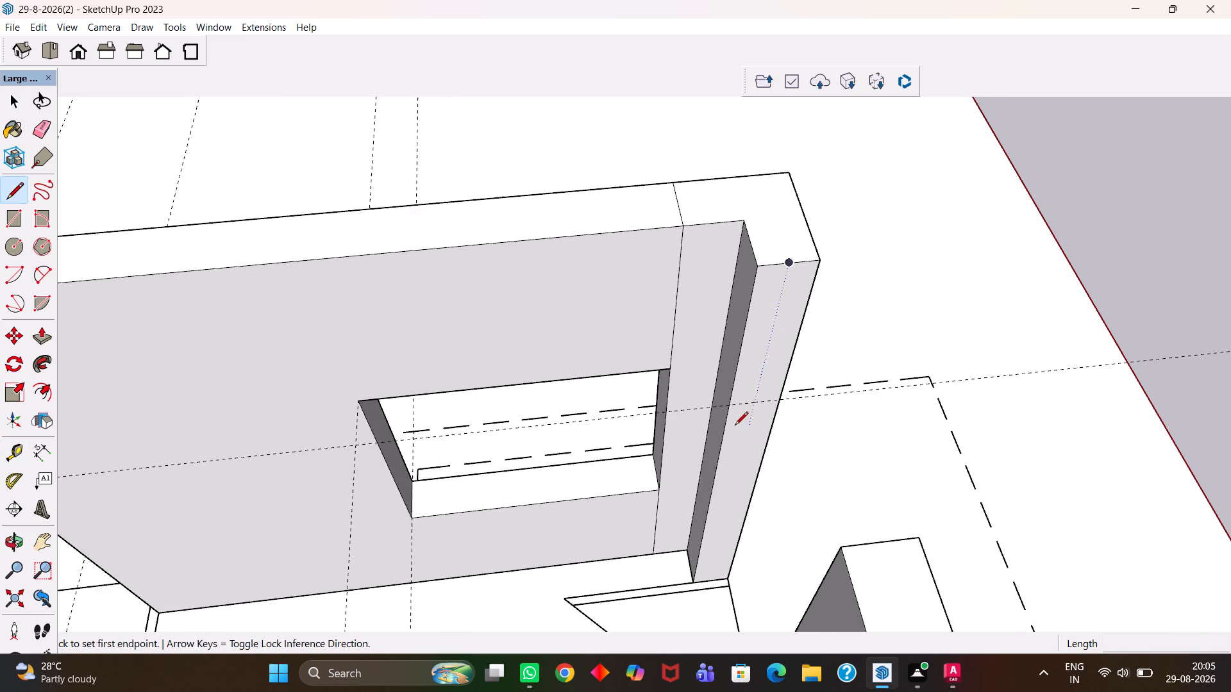
left_click(730, 403)
left_click(789, 391)
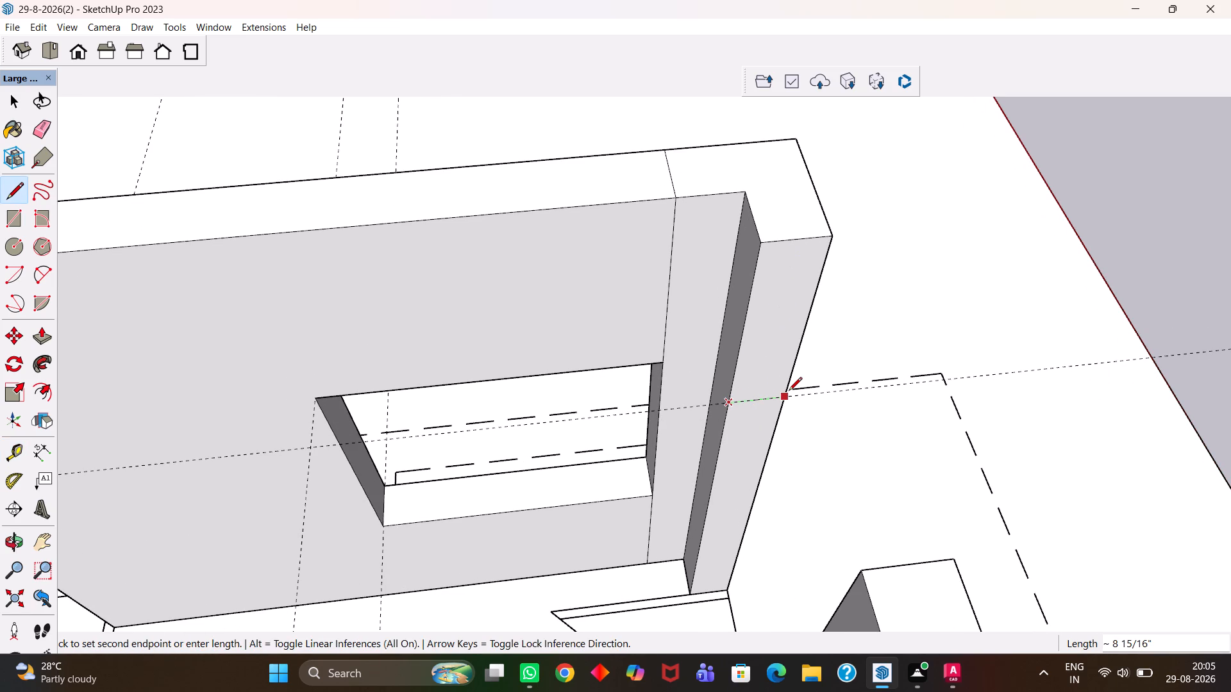
scroll(789, 391, "down", 4)
key("space")
left_click(775, 347)
key("p")
left_click(775, 347)
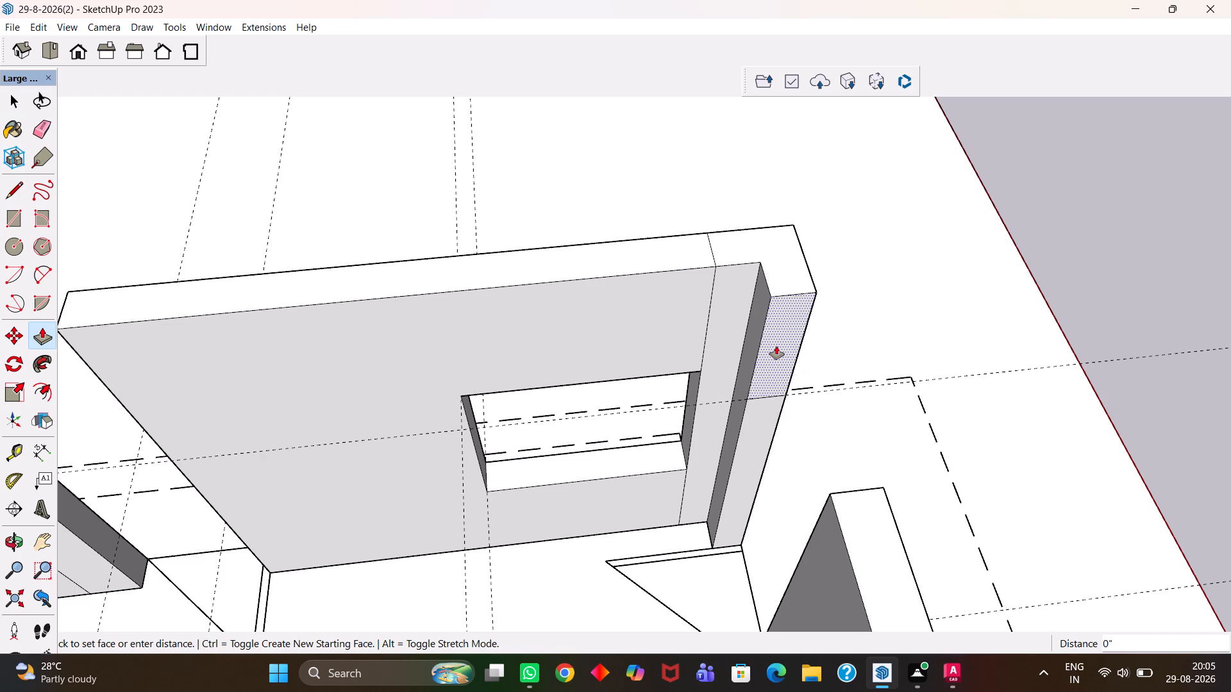
left_click(838, 495)
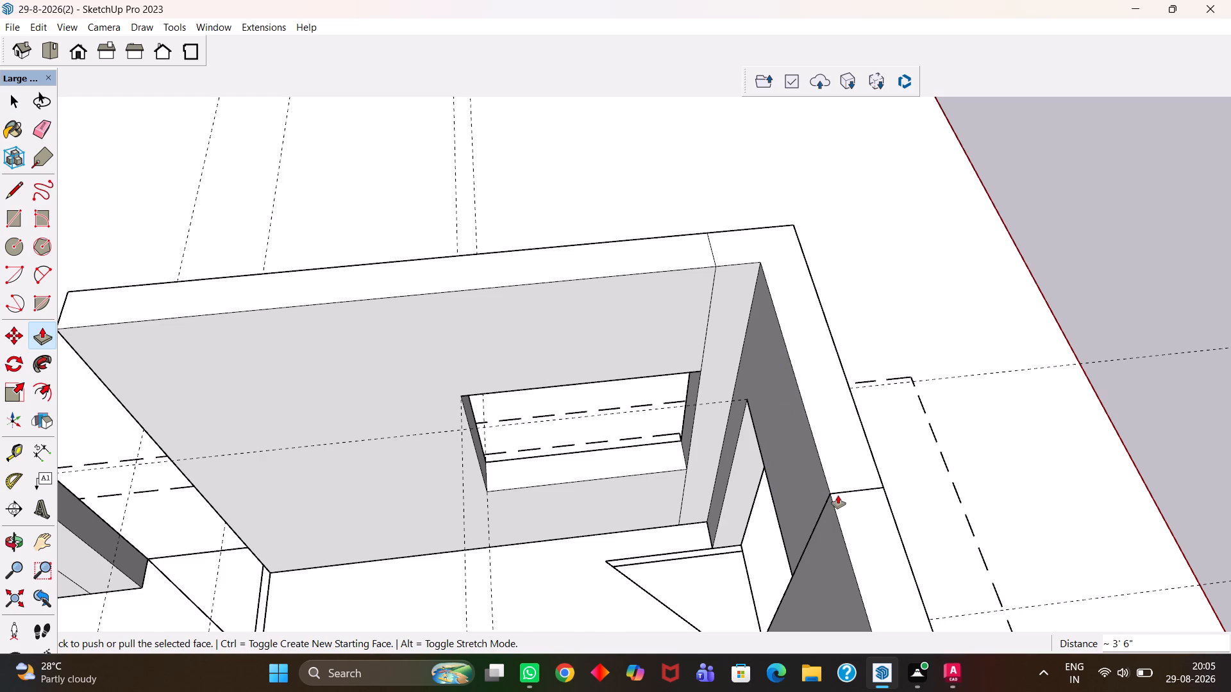
Examine the far outer wall and the open gap at the door between its two window walls.
scroll(838, 495, "down", 5)
key("h")
scroll(832, 491, "down", 5)
left_click_drag(732, 511, 772, 436)
scroll(767, 436, "down", 5)
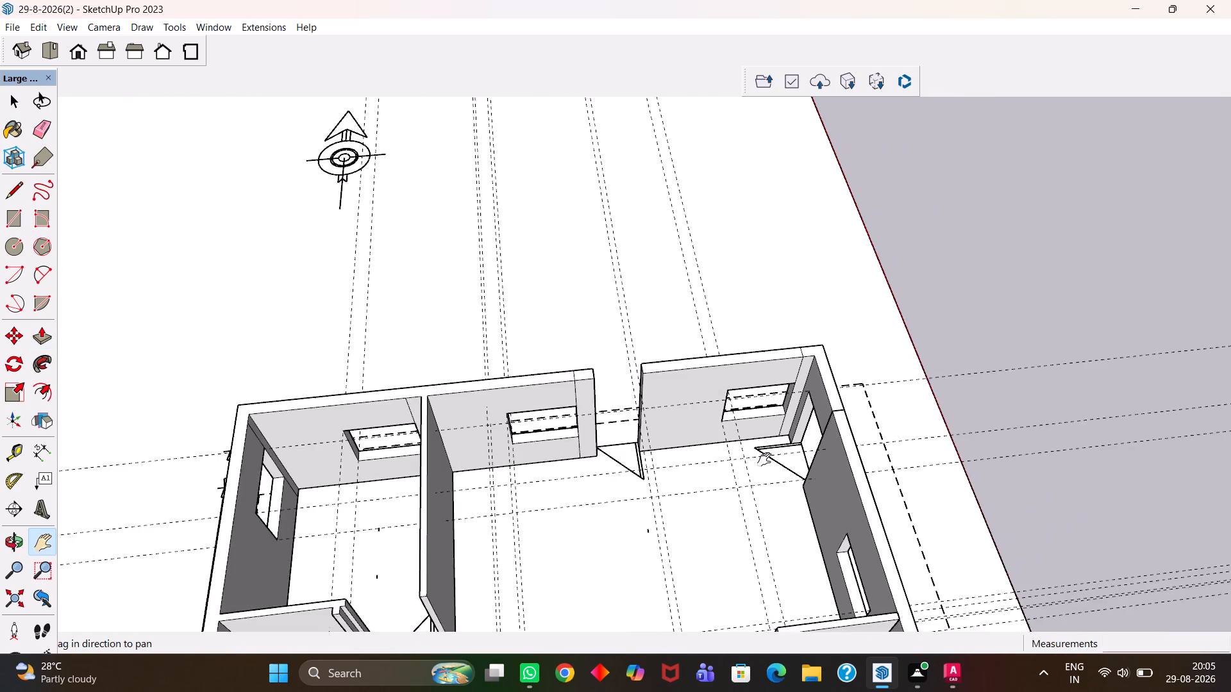
middle_click_drag(764, 463, 705, 474)
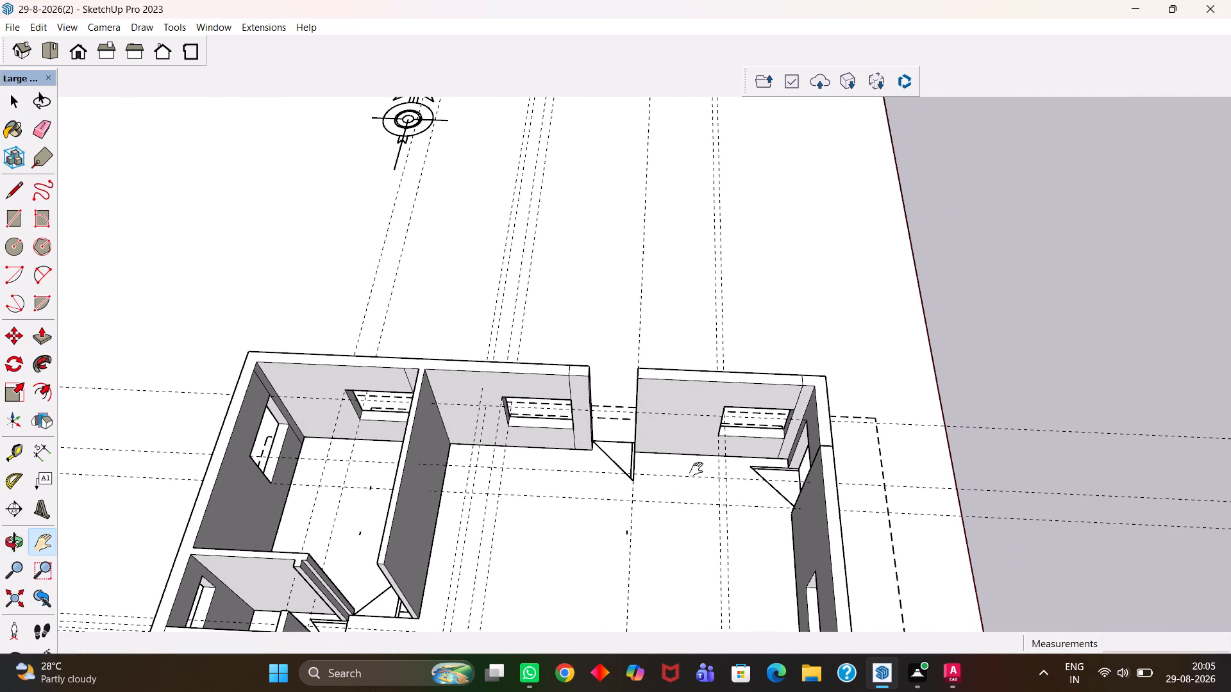
scroll(696, 469, "up", 1)
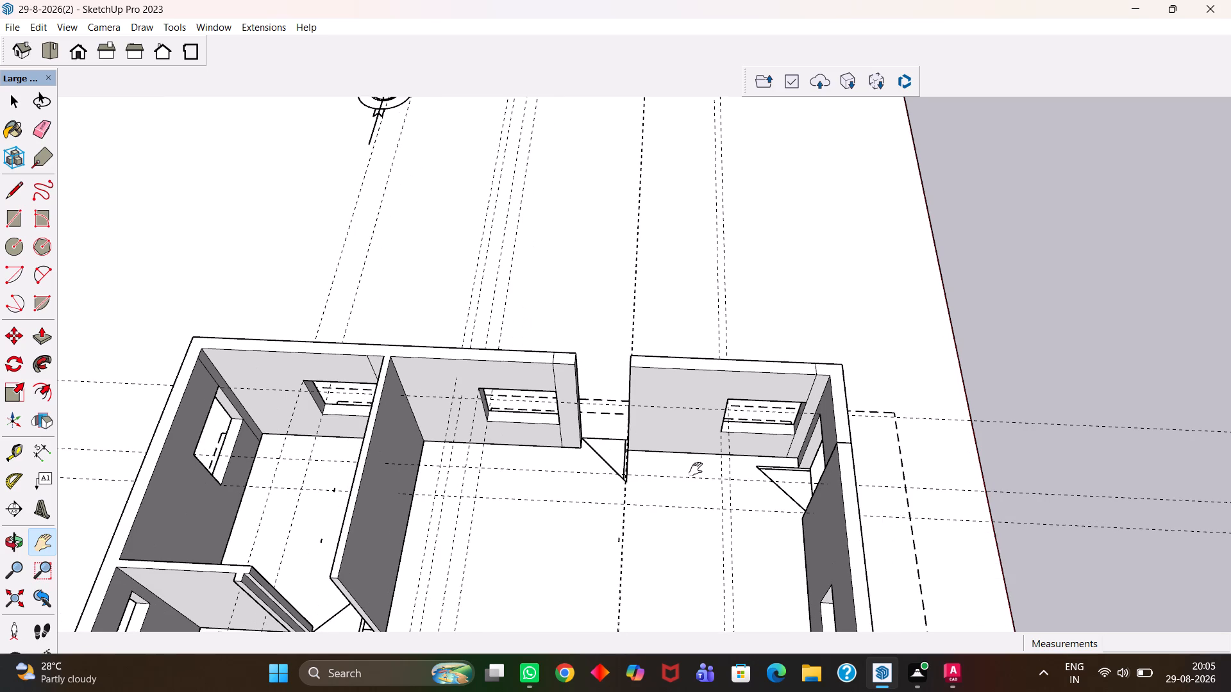
scroll(695, 471, "up", 4)
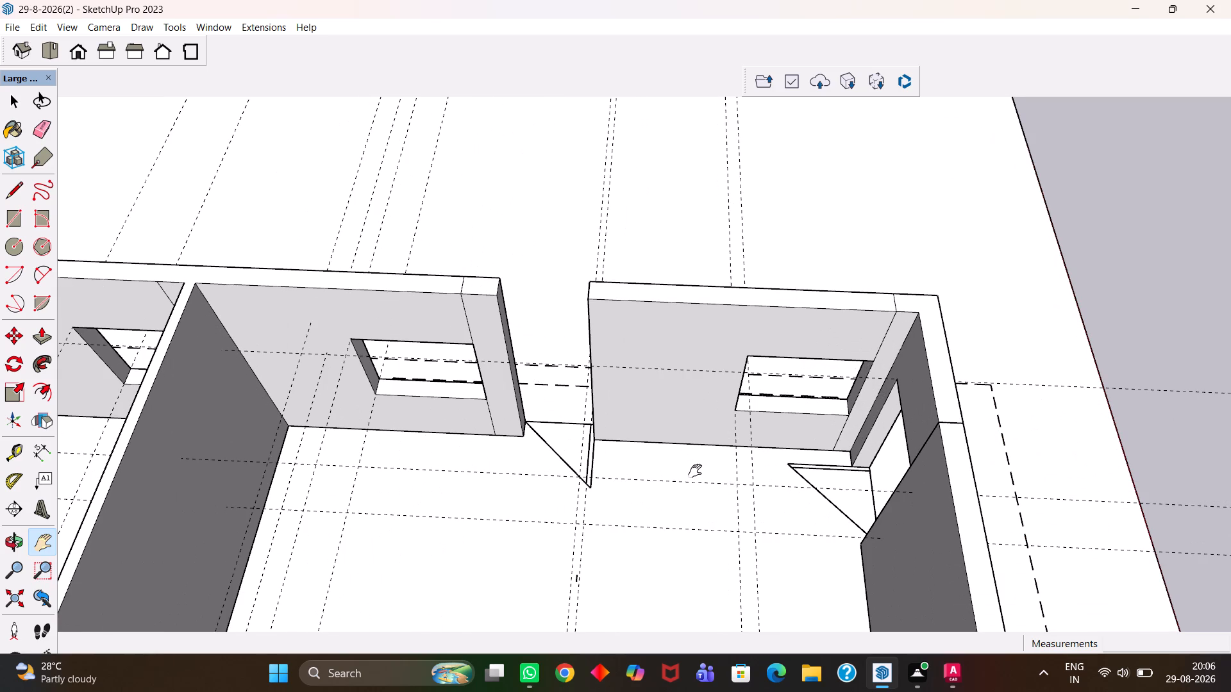
scroll(695, 471, "up", 1)
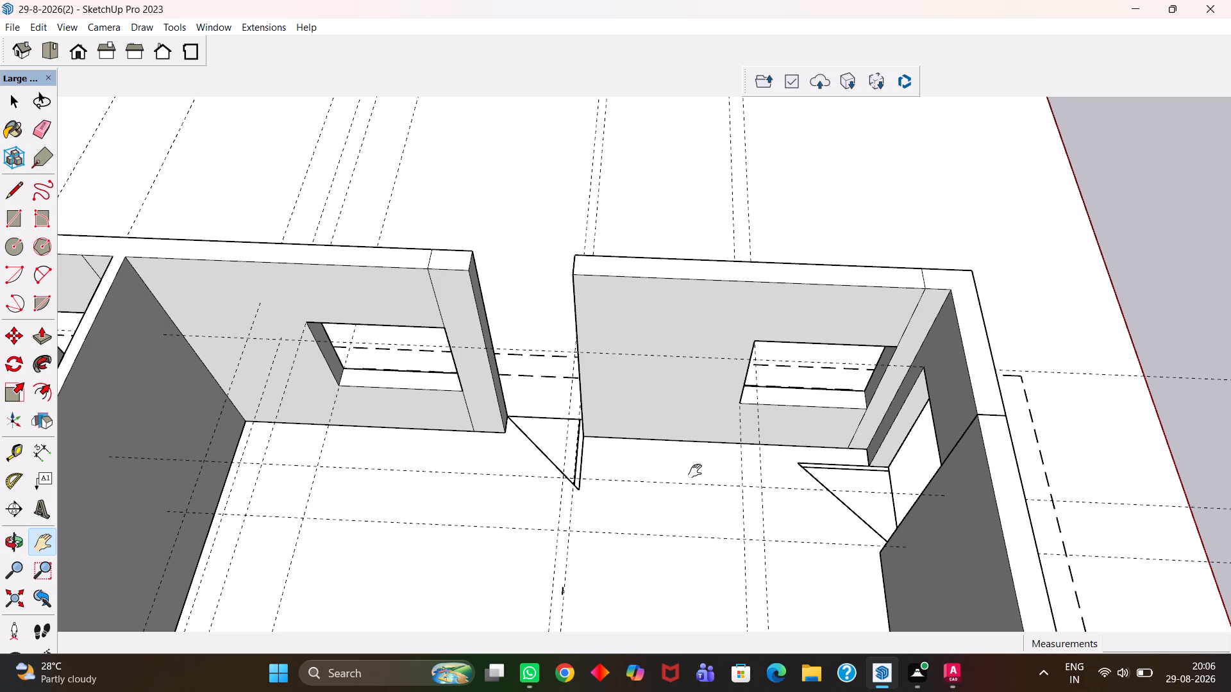
scroll(694, 471, "down", 6)
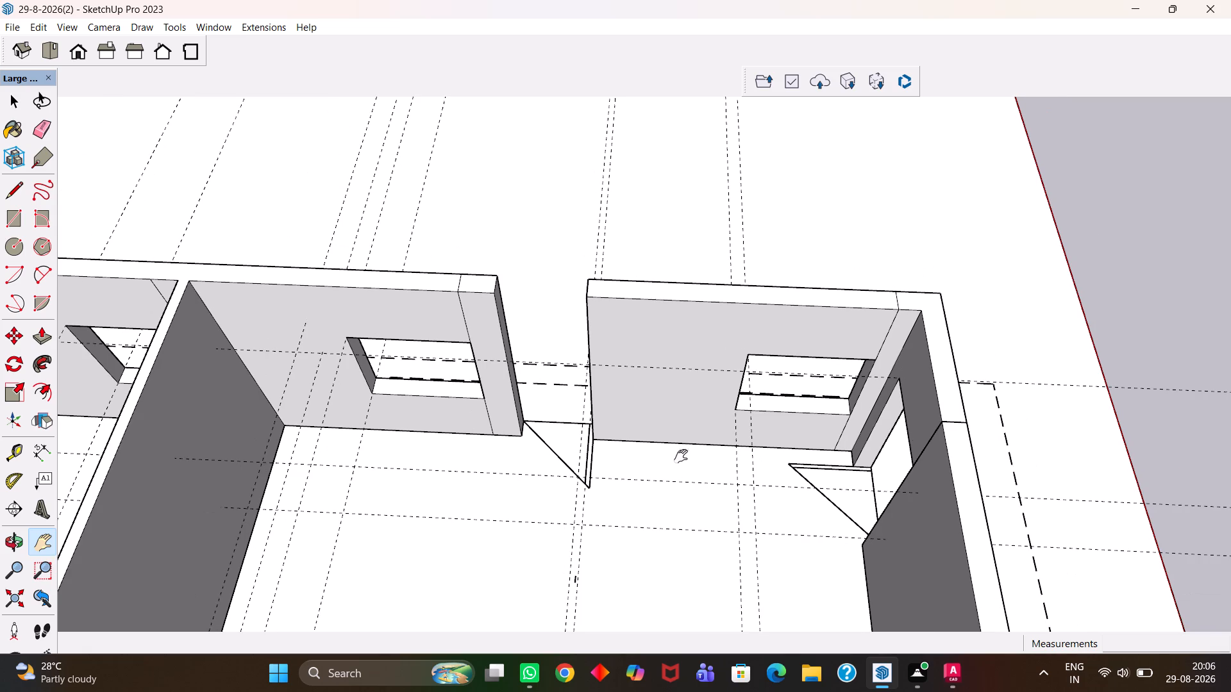
scroll(680, 431, "up", 2)
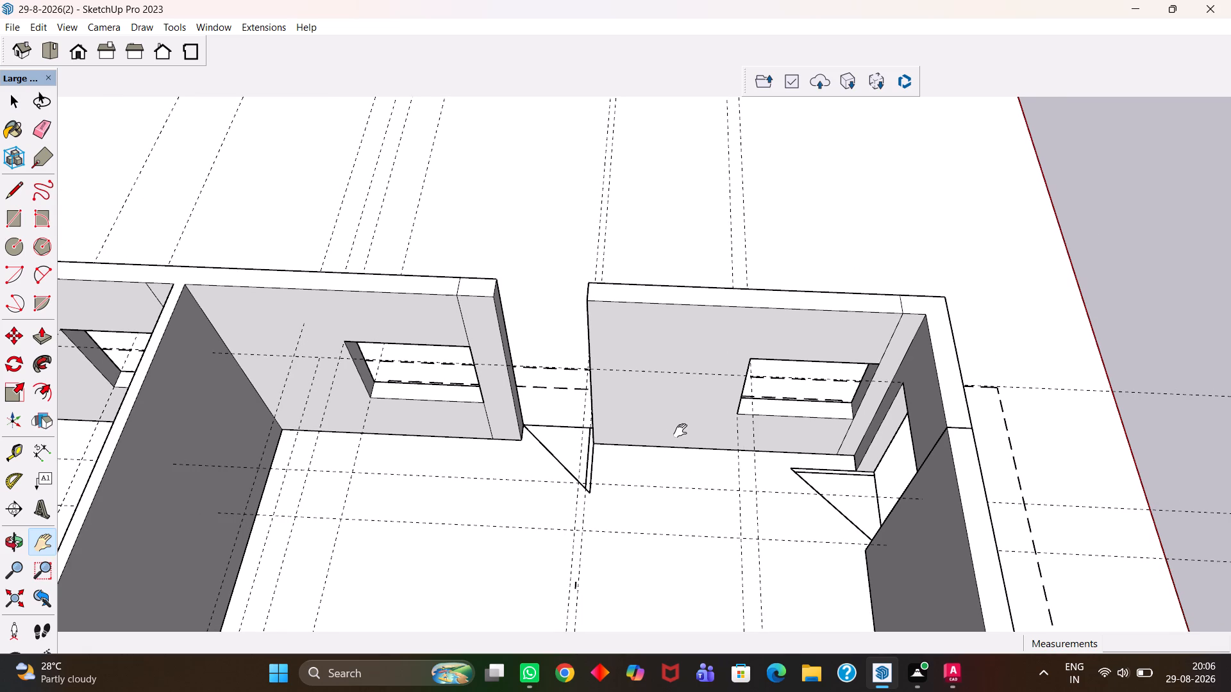
scroll(656, 406, "down", 6)
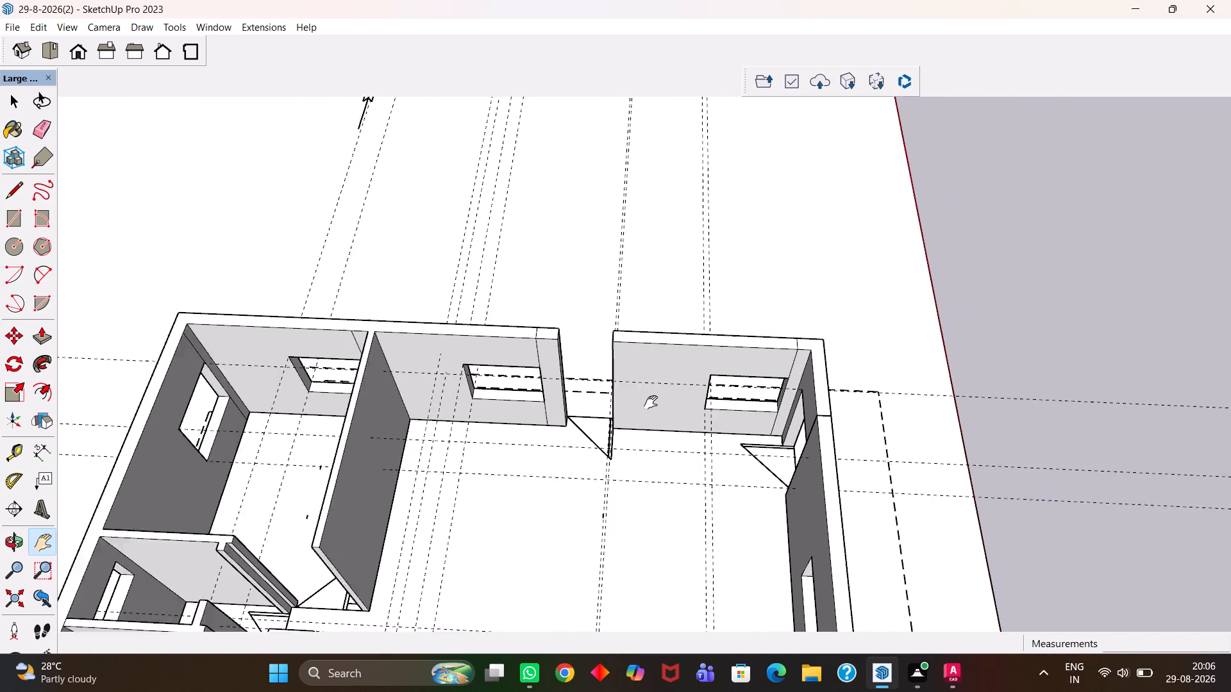
scroll(651, 402, "down", 1)
scroll(649, 399, "up", 5)
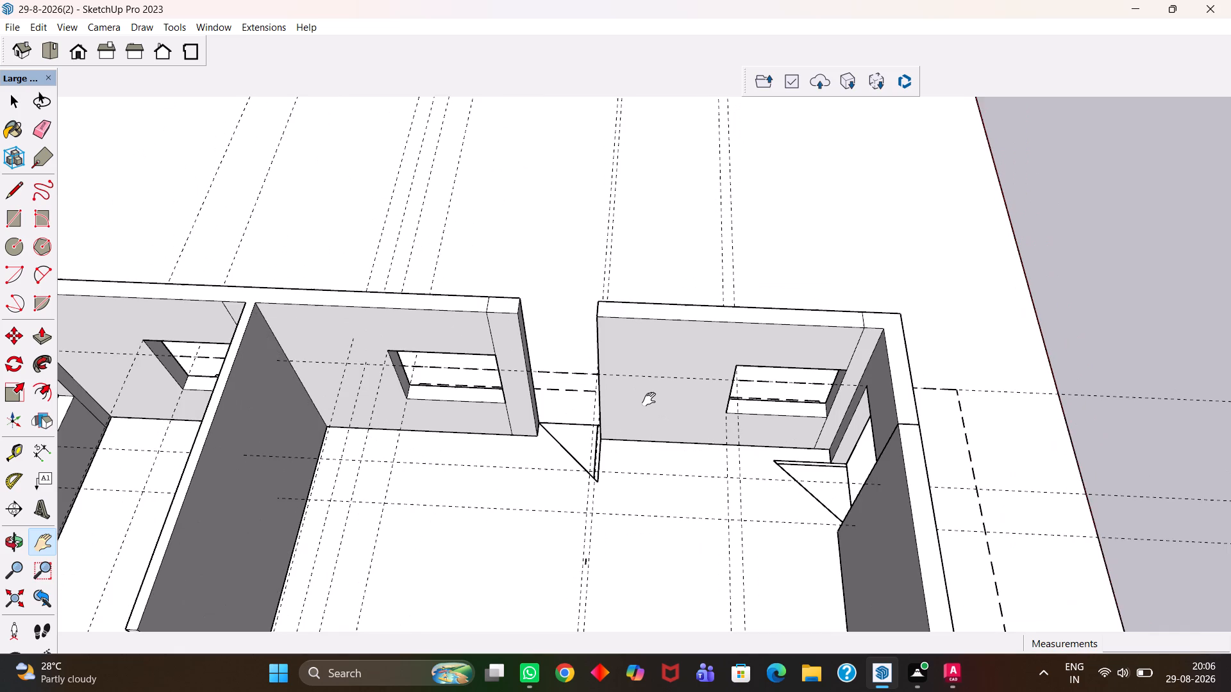
scroll(553, 393, "up", 5)
Draw a line along the existing guide across the window wall's end face at the open door gap in the far outer wall.
middle_click_drag(555, 390, 792, 377)
scroll(615, 386, "up", 1)
left_click_drag(605, 297, 605, 297)
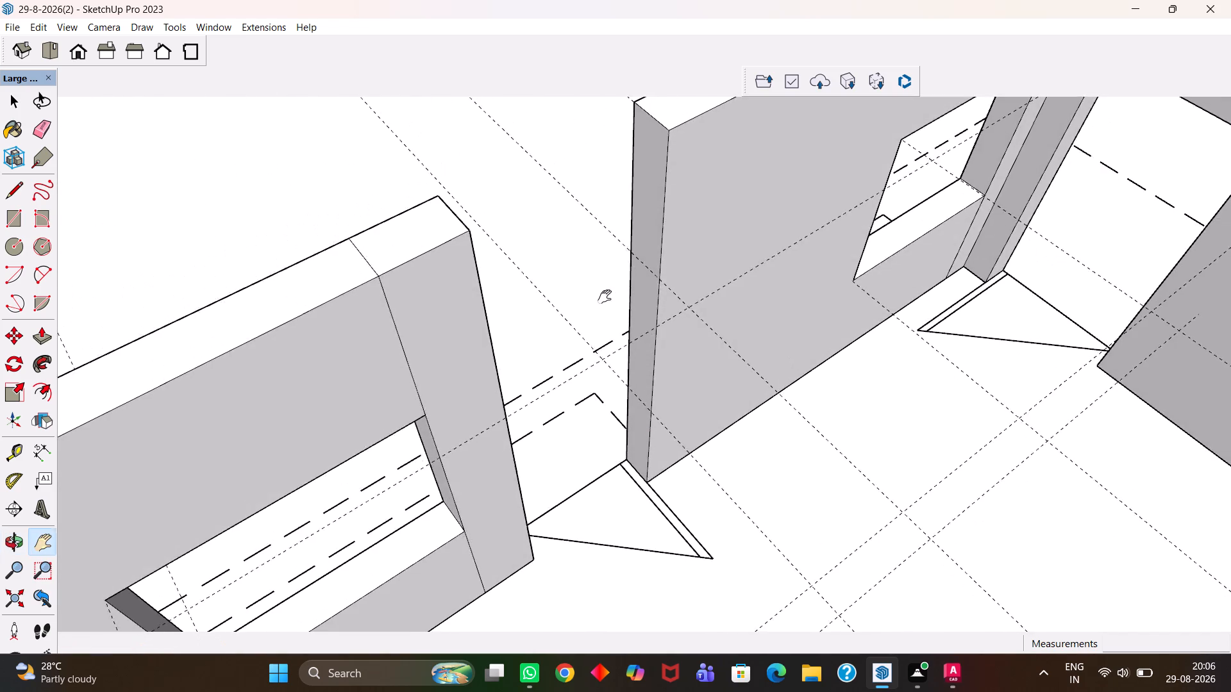
left_click_drag(605, 297, 646, 432)
middle_click(746, 411)
middle_click(677, 476)
scroll(677, 476, "up", 4)
middle_click_drag(721, 485, 748, 436)
scroll(751, 452, "up", 1)
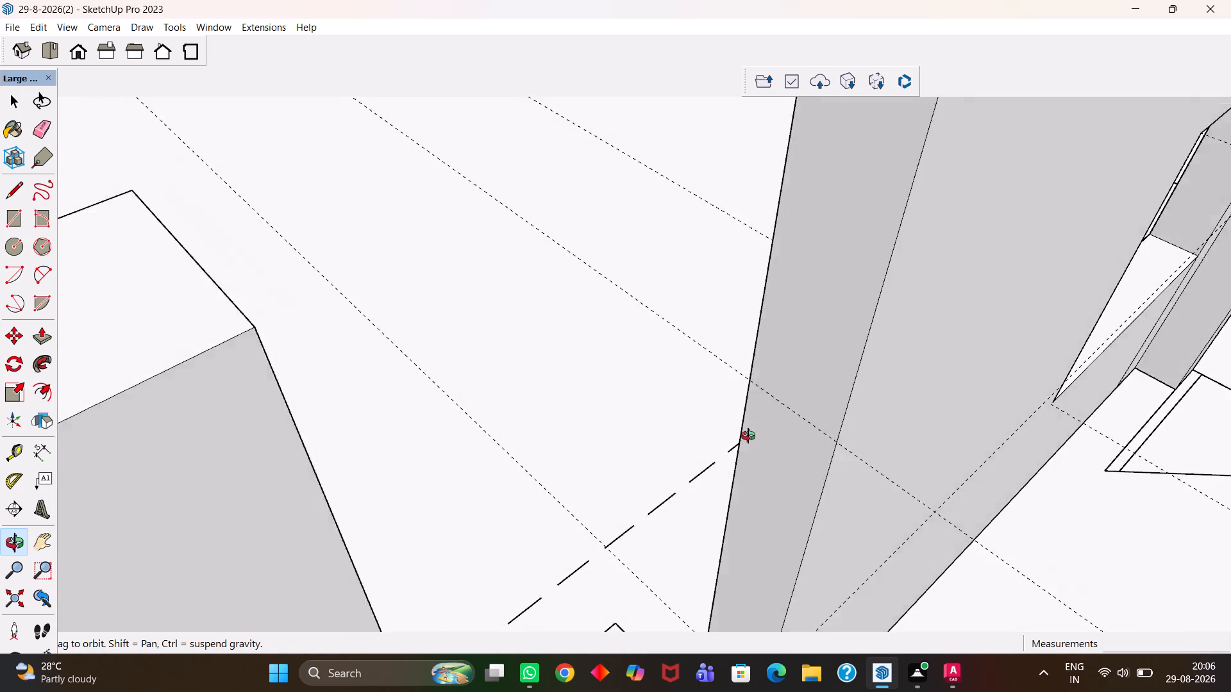
middle_click_drag(748, 436, 714, 460)
key("l")
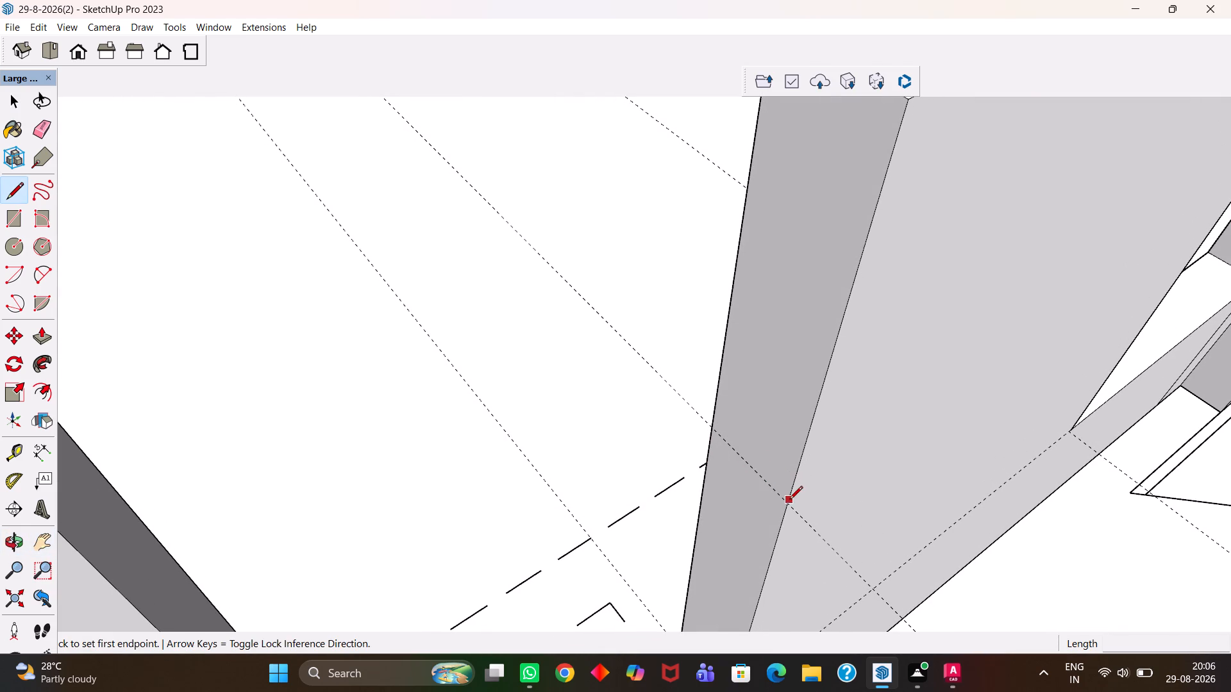
left_click(787, 504)
left_click(706, 427)
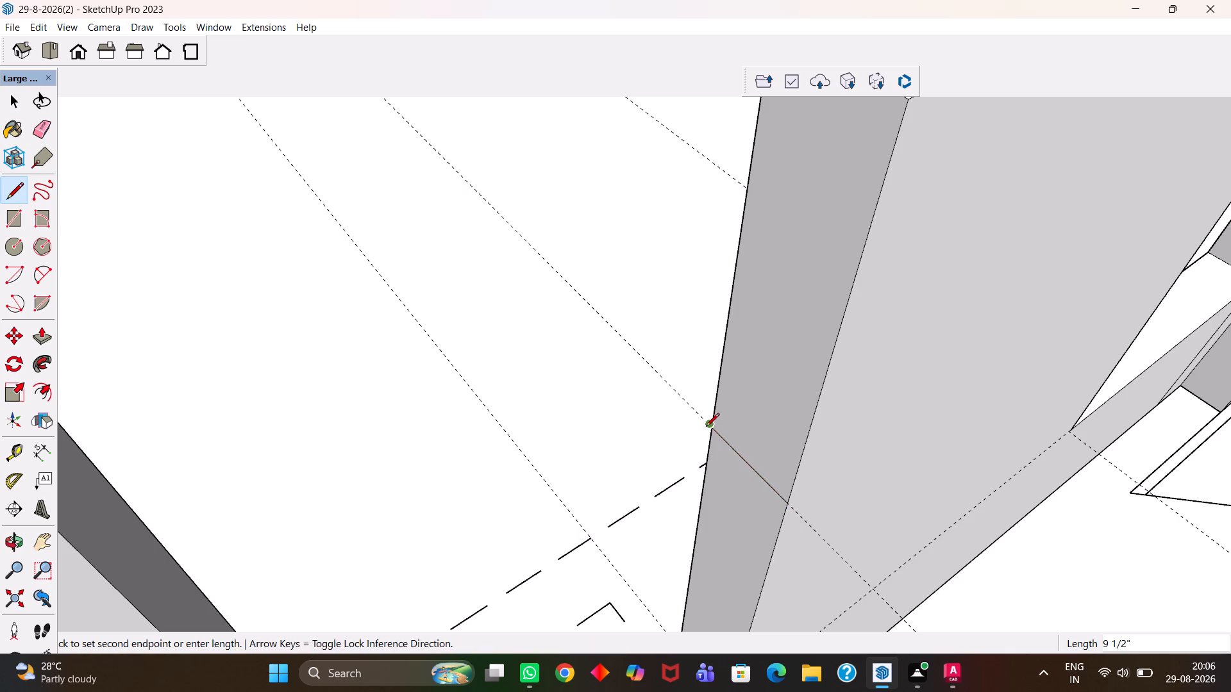
Push/Pull the upper part of that end face about 3' 1" across the door gap to the facing wall end.
scroll(709, 429, "down", 4)
key("space")
left_click(726, 408)
scroll(726, 408, "down", 4)
key("p")
left_click(735, 397)
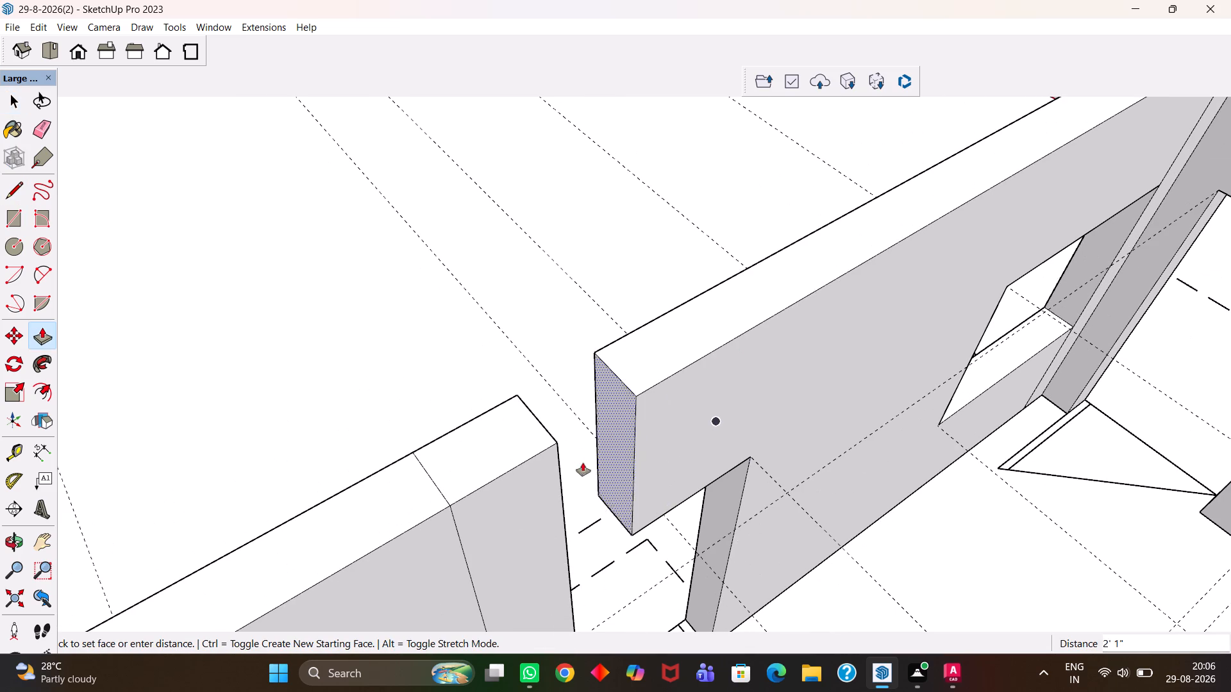
left_click(556, 450)
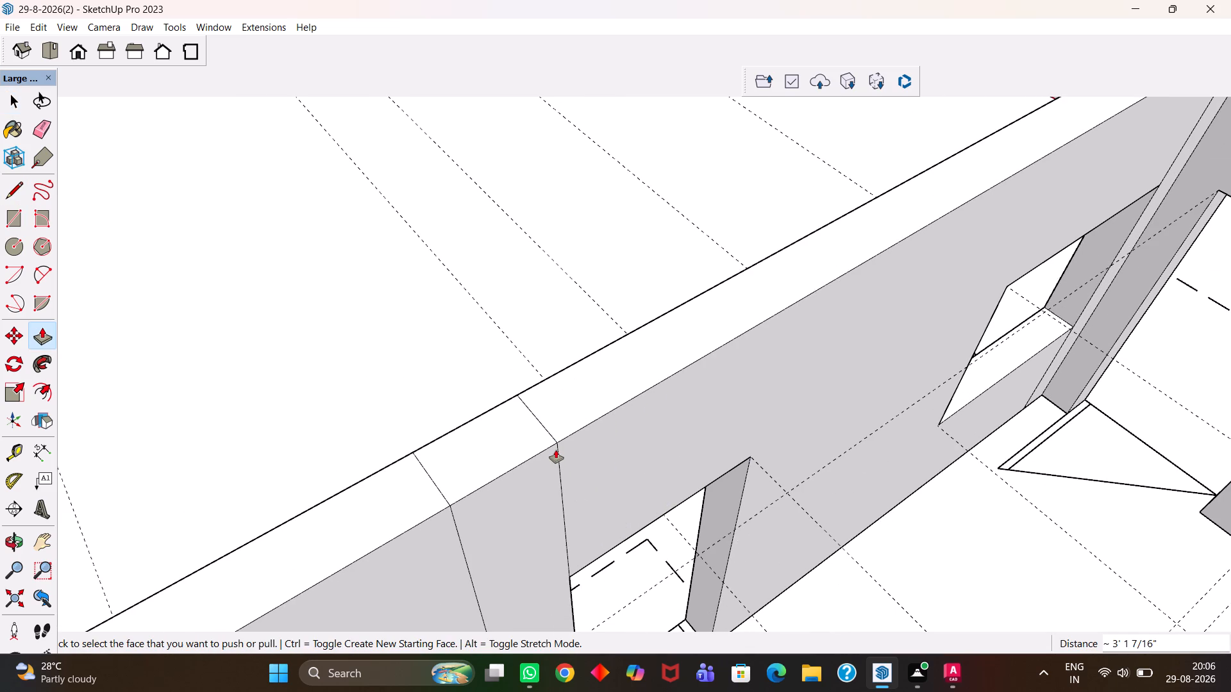
Erase the leftover seam edges on the top and inner face of the far outer wall beside the bridged door.
key("e")
left_click_drag(548, 425, 540, 430)
left_click_drag(572, 468, 552, 481)
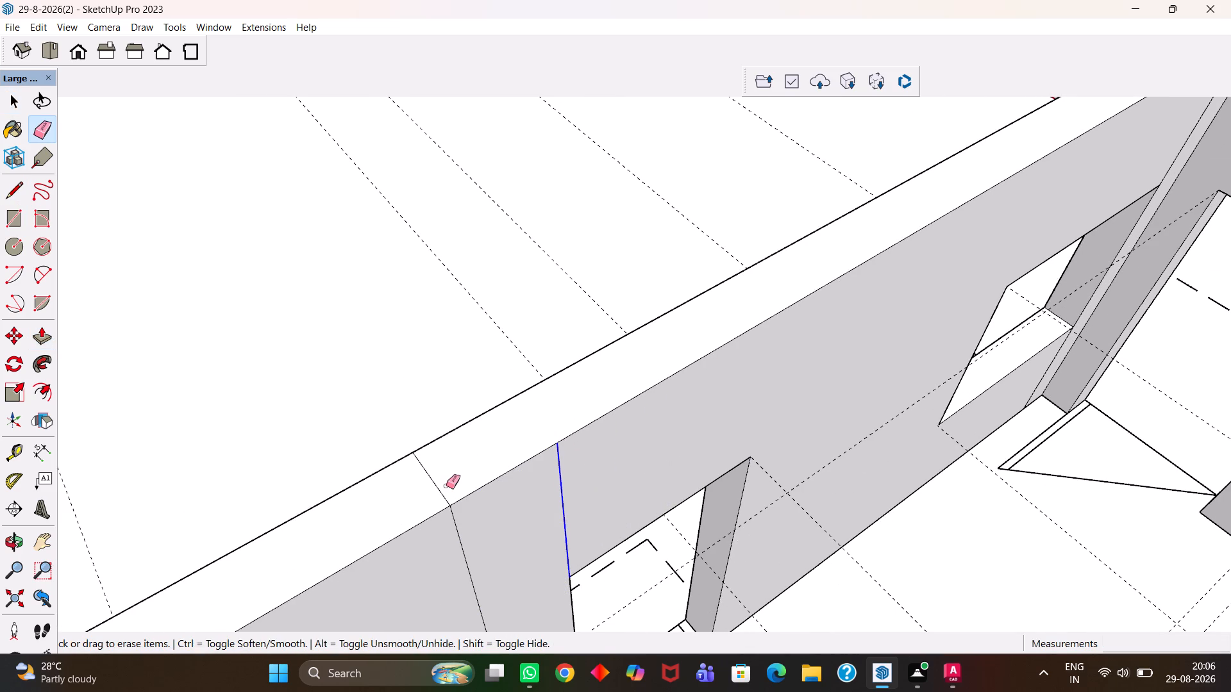
left_click_drag(445, 486, 433, 494)
left_click_drag(473, 527, 449, 541)
Look over the whole model from several sides to check which interior door openings still lack wall above them.
scroll(497, 519, "down", 6)
key("h")
middle_click_drag(608, 502, 542, 514)
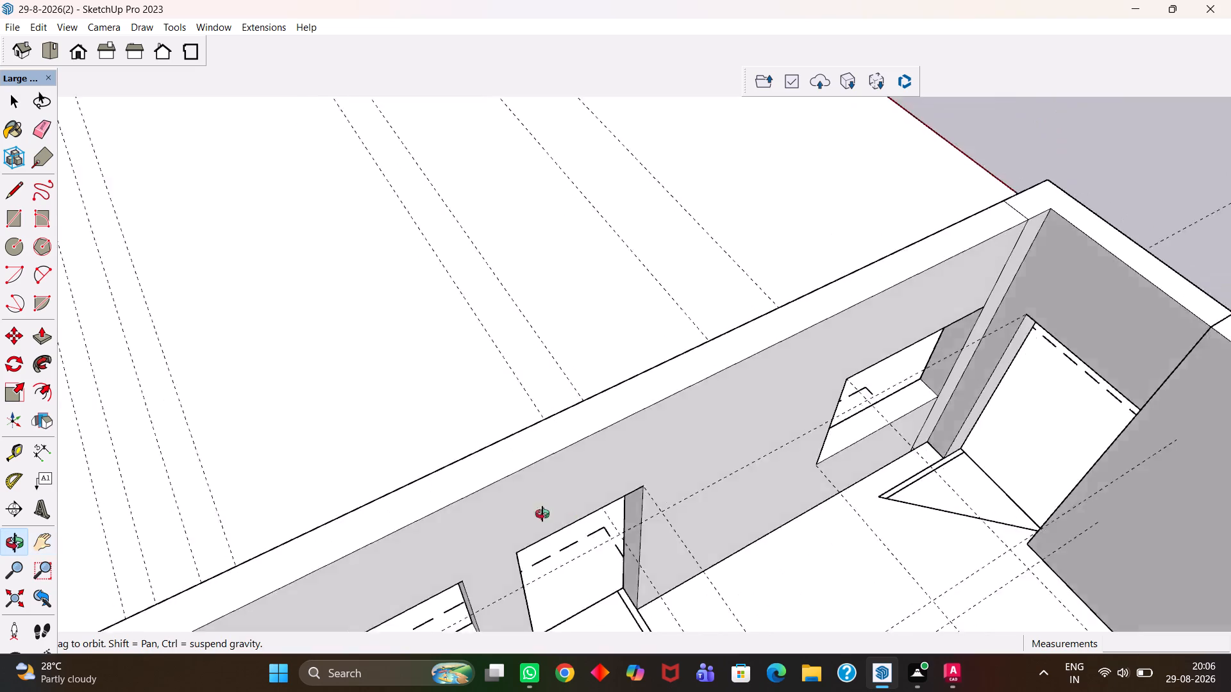
middle_click_drag(542, 514, 376, 495)
scroll(376, 494, "down", 3)
key("h")
left_click_drag(388, 495, 666, 372)
scroll(669, 386, "down", 10)
middle_click_drag(623, 420, 618, 436)
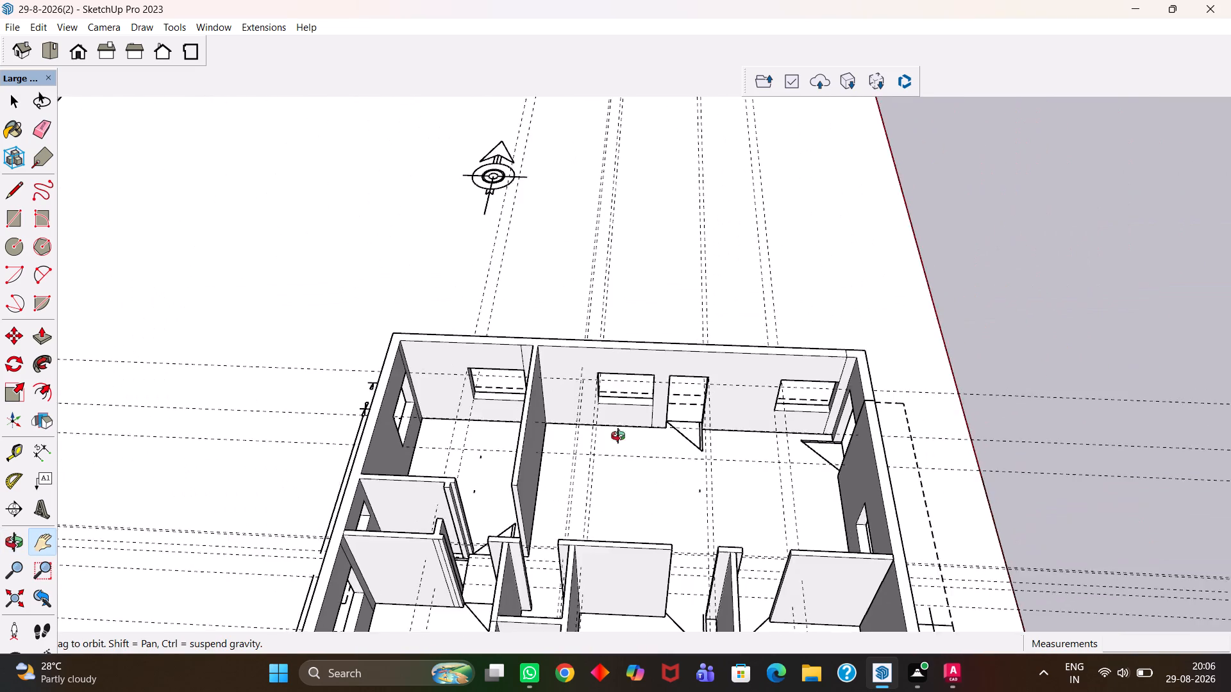
middle_click_drag(618, 436, 932, 474)
scroll(651, 466, "up", 1)
middle_click_drag(677, 493, 869, 518)
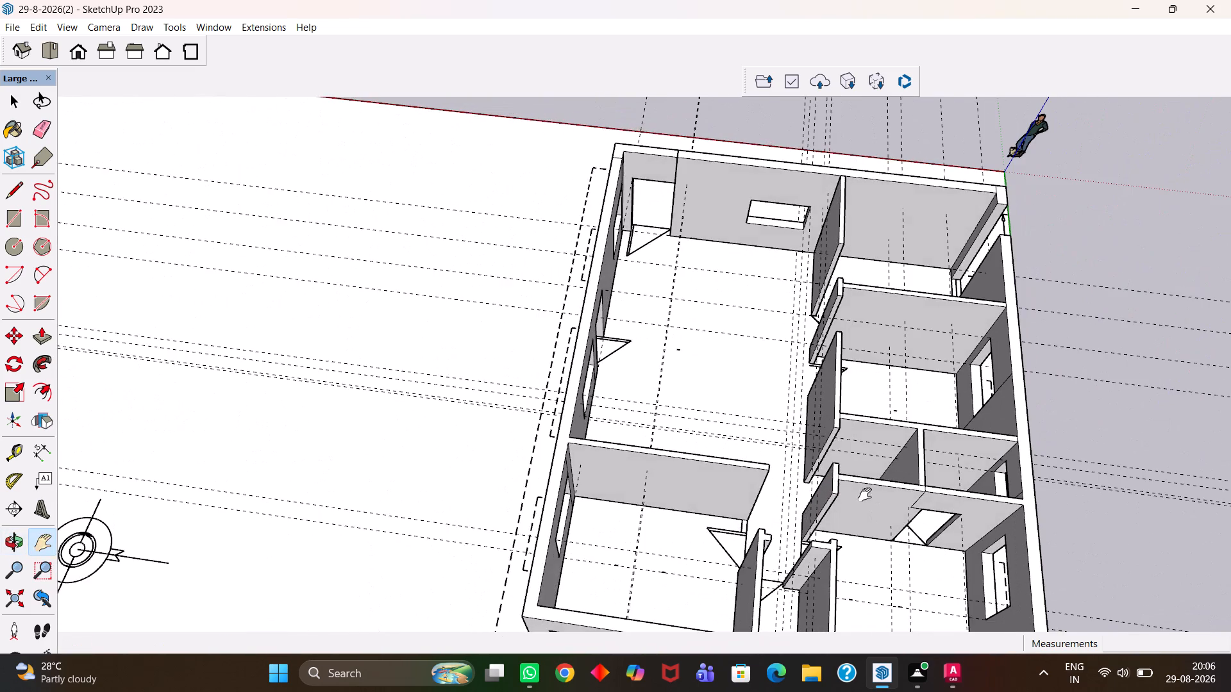
middle_click_drag(796, 450, 843, 521)
left_click_drag(908, 498, 644, 463)
scroll(644, 469, "down", 4)
scroll(605, 370, "up", 1)
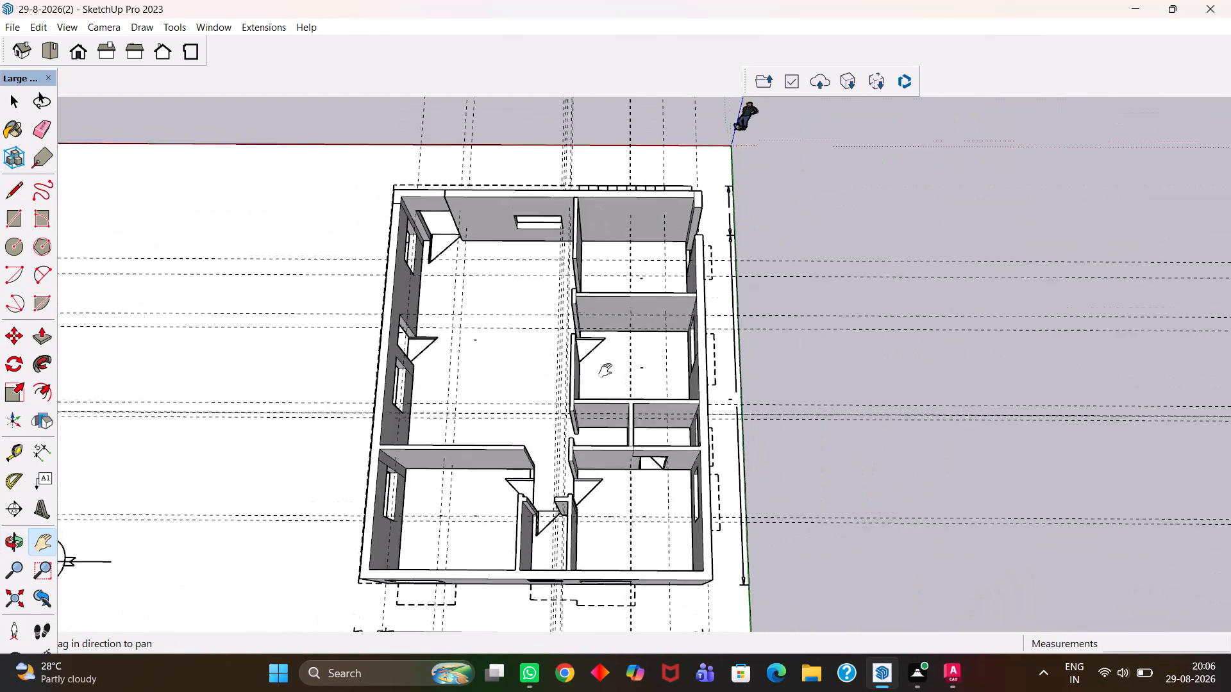
scroll(605, 370, "up", 3)
scroll(600, 367, "down", 5)
middle_click_drag(502, 444, 932, 388)
scroll(517, 452, "up", 1)
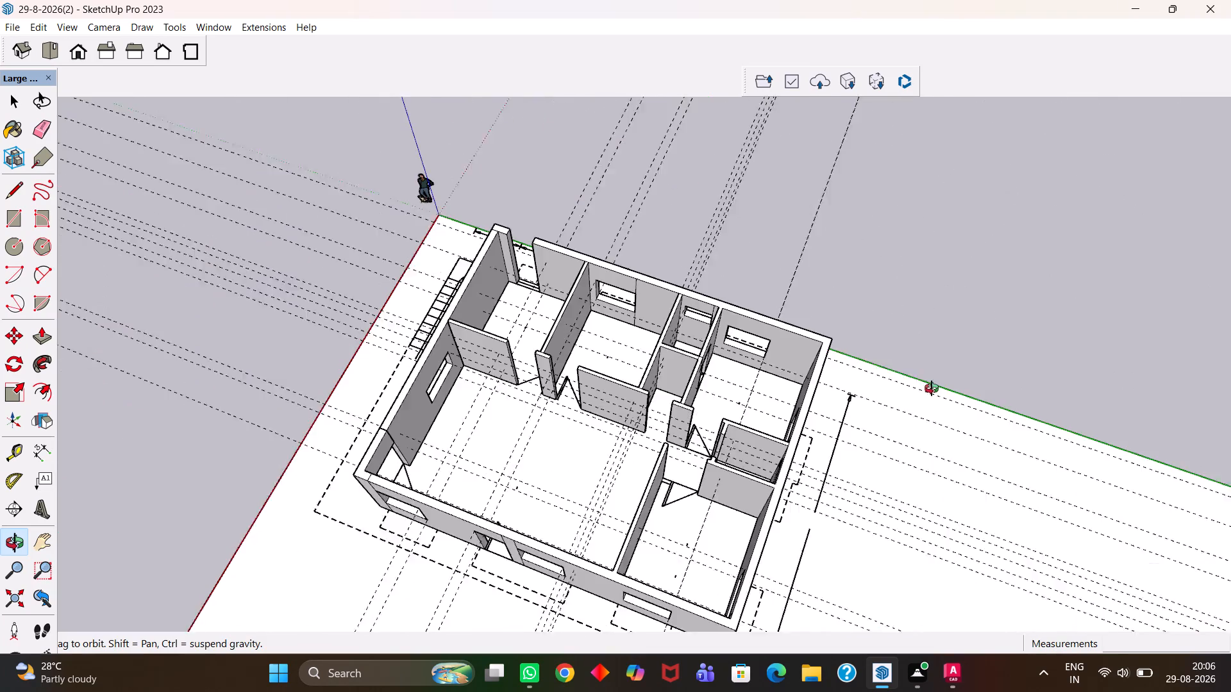
middle_click_drag(932, 388, 938, 386)
middle_click_drag(689, 386, 901, 430)
scroll(699, 403, "up", 11)
middle_click_drag(741, 381, 987, 371)
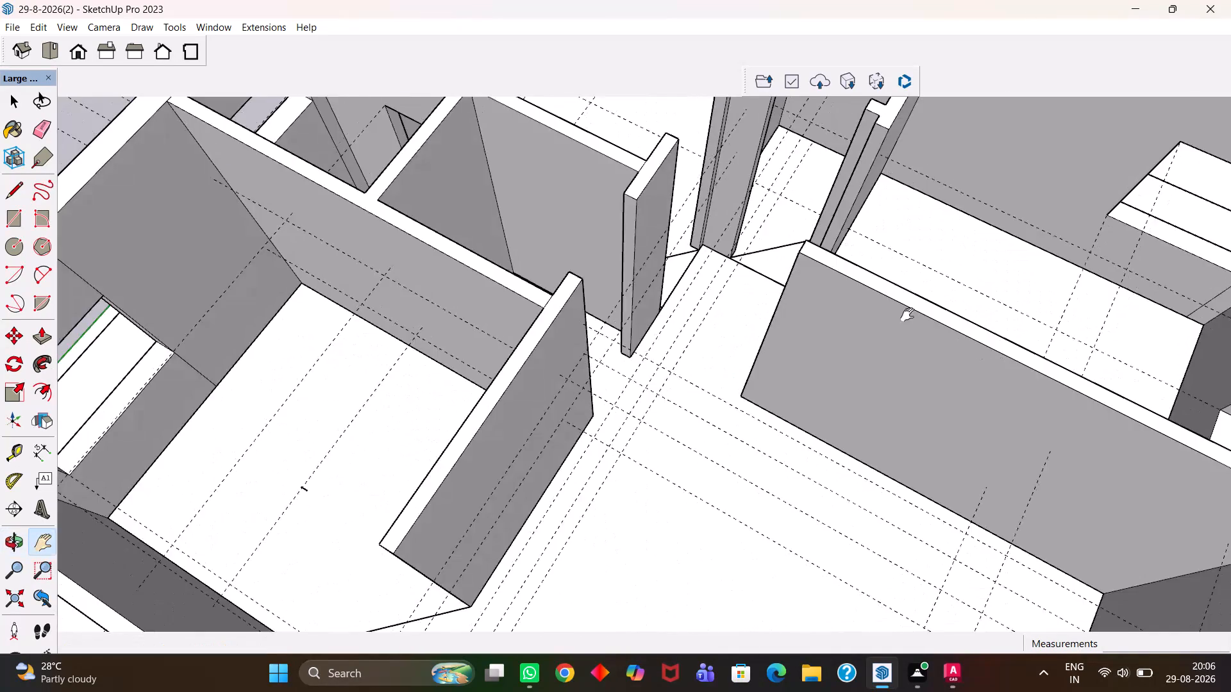
Place a guide 3' below the top edge of the short wall stub at the small windowed room's door opening.
left_click_drag(891, 314, 841, 552)
scroll(788, 431, "up", 5)
left_click_drag(724, 346, 751, 534)
middle_click_drag(757, 517, 546, 484)
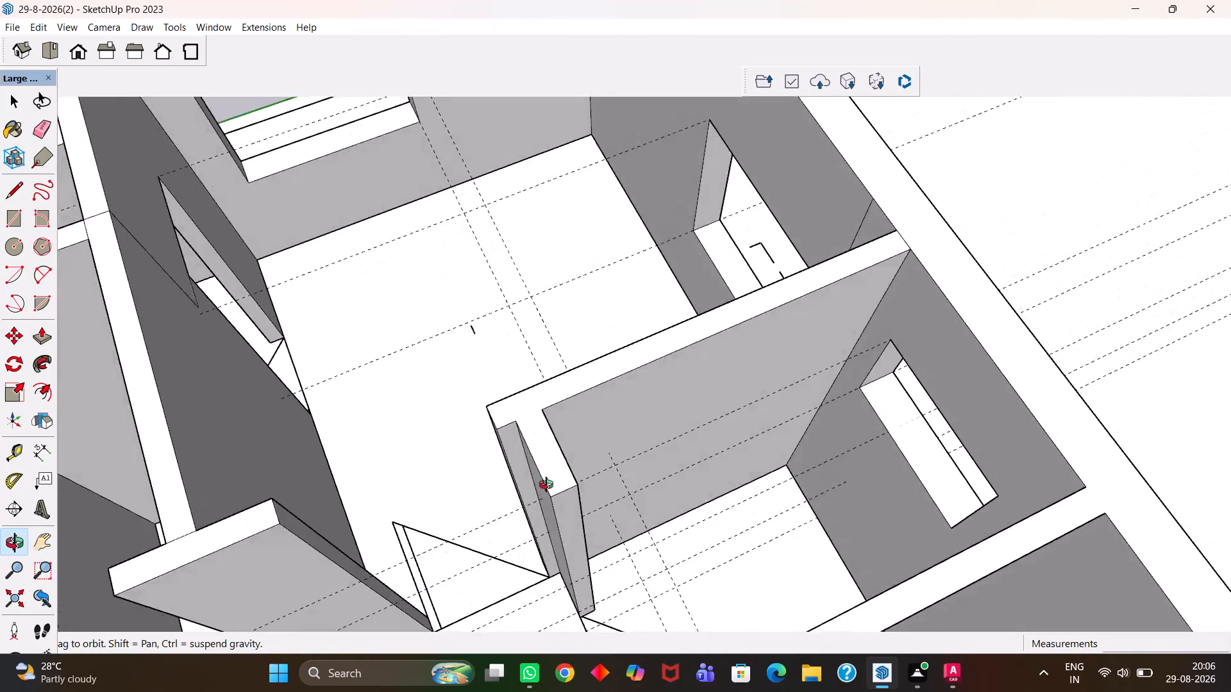
middle_click_drag(546, 484, 540, 471)
scroll(540, 471, "up", 4)
left_click_drag(535, 479, 585, 445)
middle_click_drag(610, 463, 573, 467)
scroll(574, 472, "up", 1)
key("t")
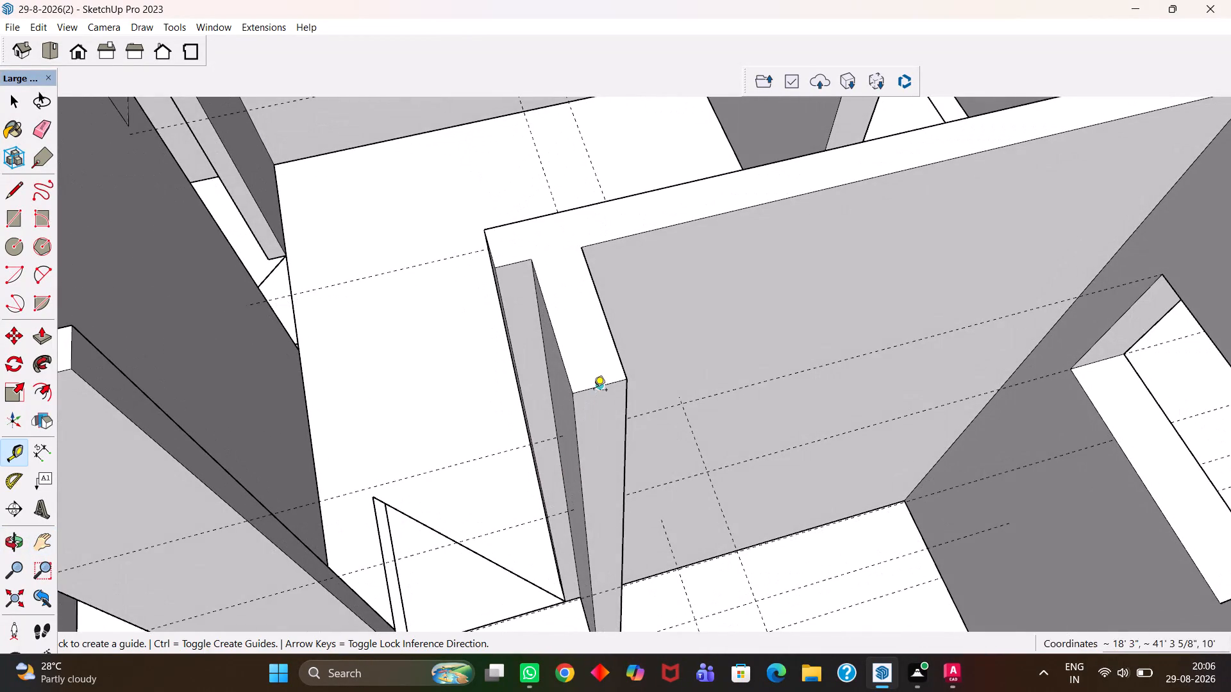
left_click(594, 391)
type("3'")
key("Return")
Split the stub's end face along the guide and Push/Pull its upper part across the door gap to the adjoining partition.
key("l")
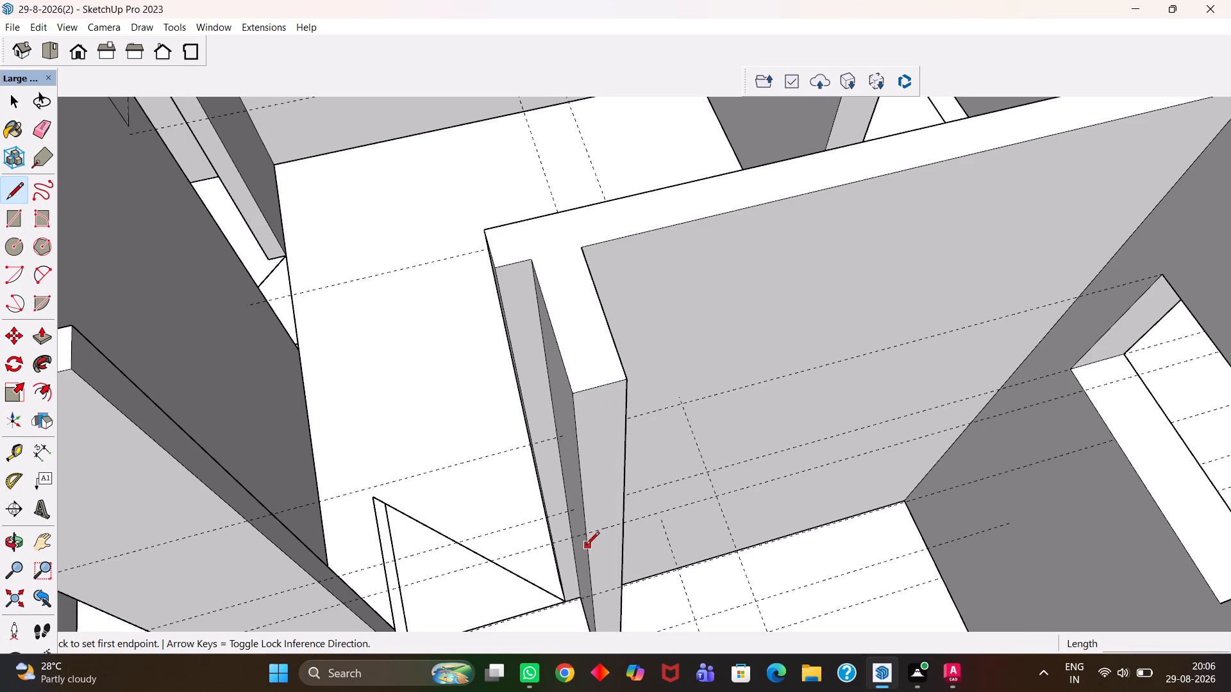
left_click(587, 535)
left_click(624, 525)
key("space")
left_click(609, 460)
key("p")
left_click(607, 458)
scroll(646, 520, "down", 14)
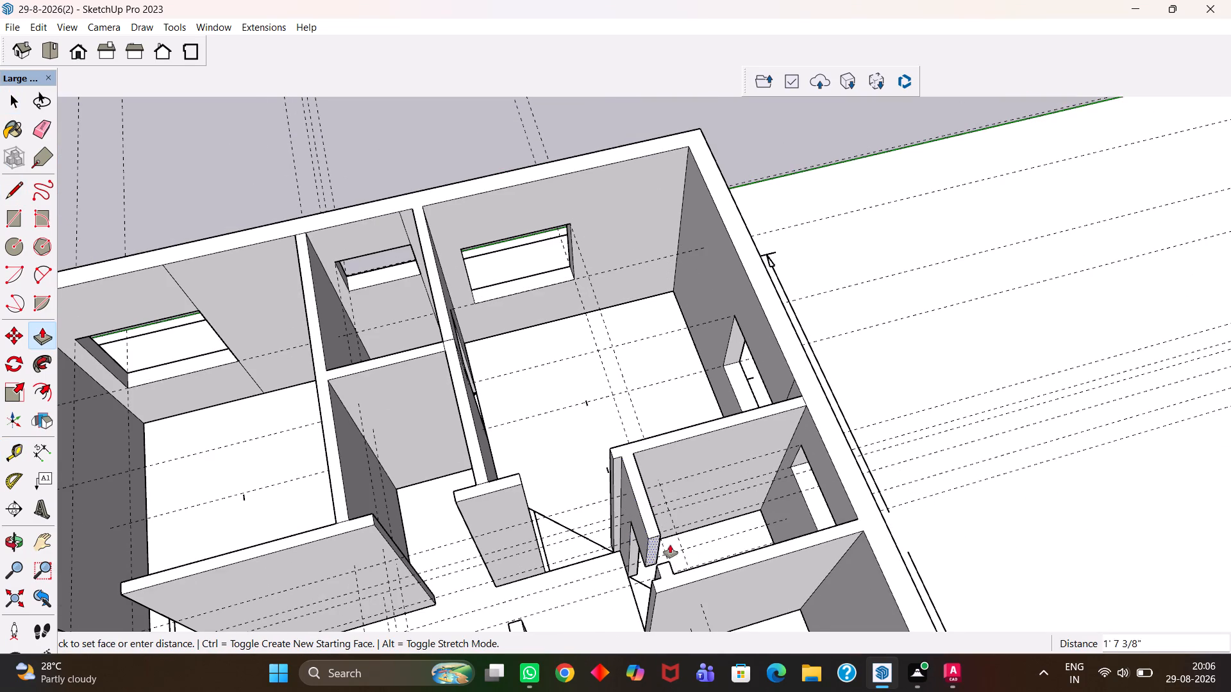
left_click(668, 562)
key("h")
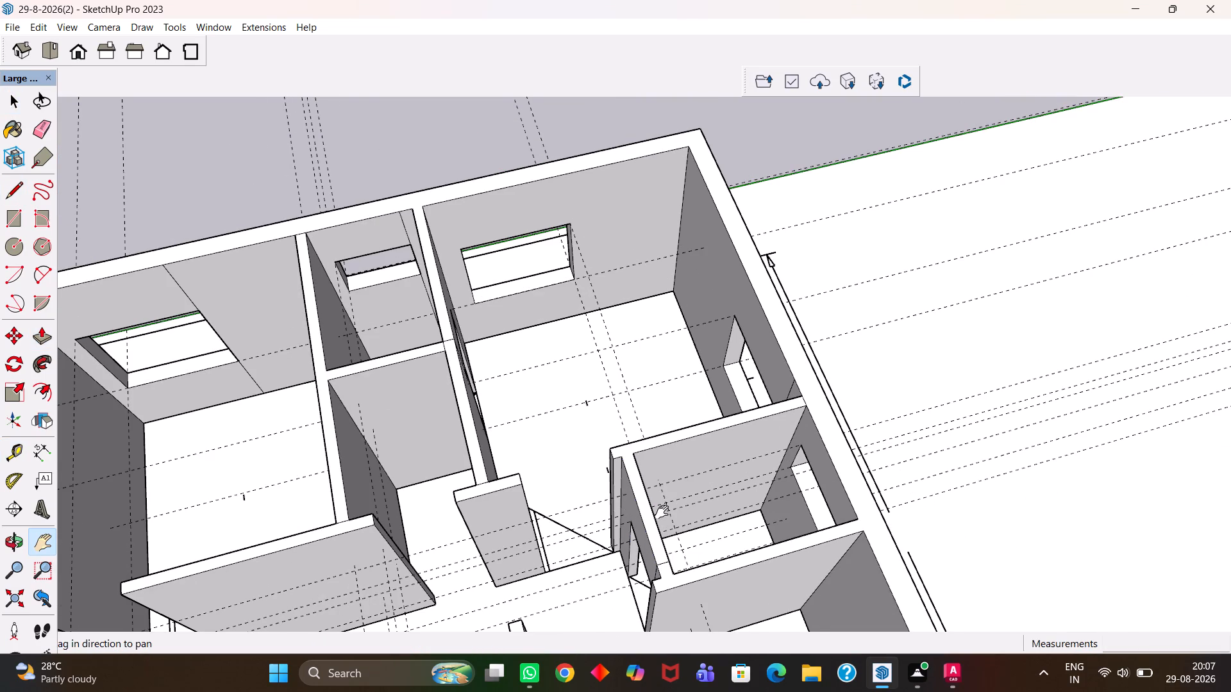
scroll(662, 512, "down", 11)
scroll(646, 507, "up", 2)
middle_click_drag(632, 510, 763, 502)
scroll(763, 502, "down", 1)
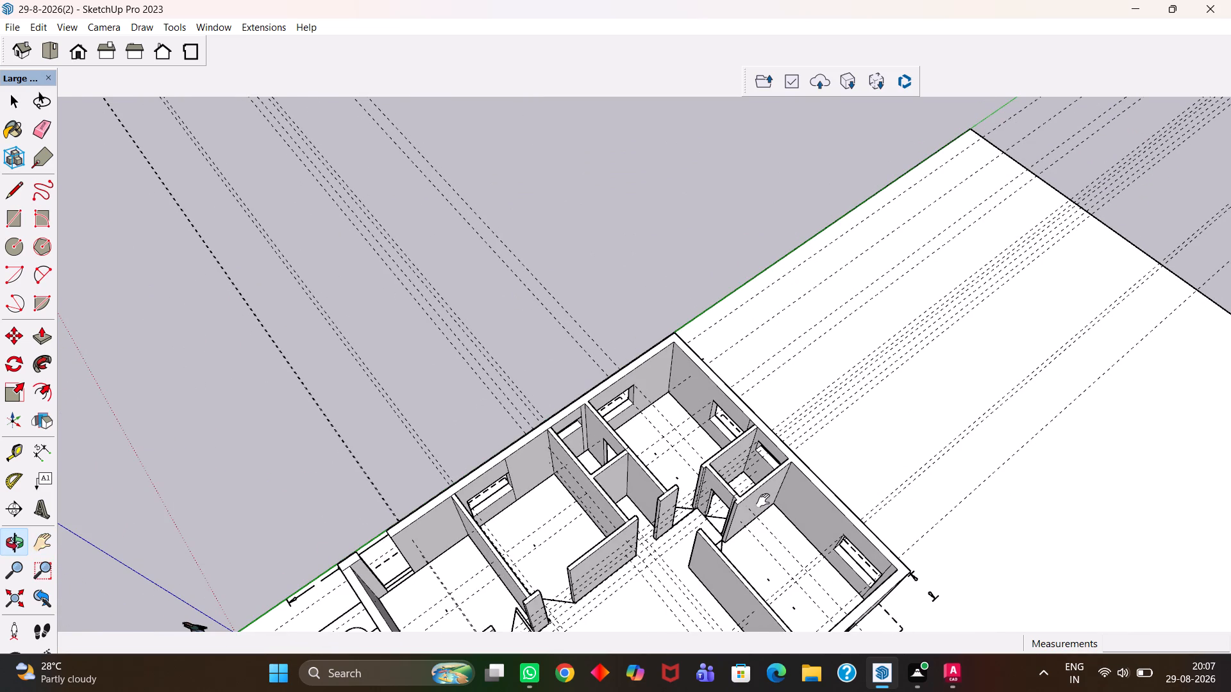
Look over the rooms from several sides to check which interior door openings still lack wall stubs or wall above.
scroll(712, 528, "up", 4)
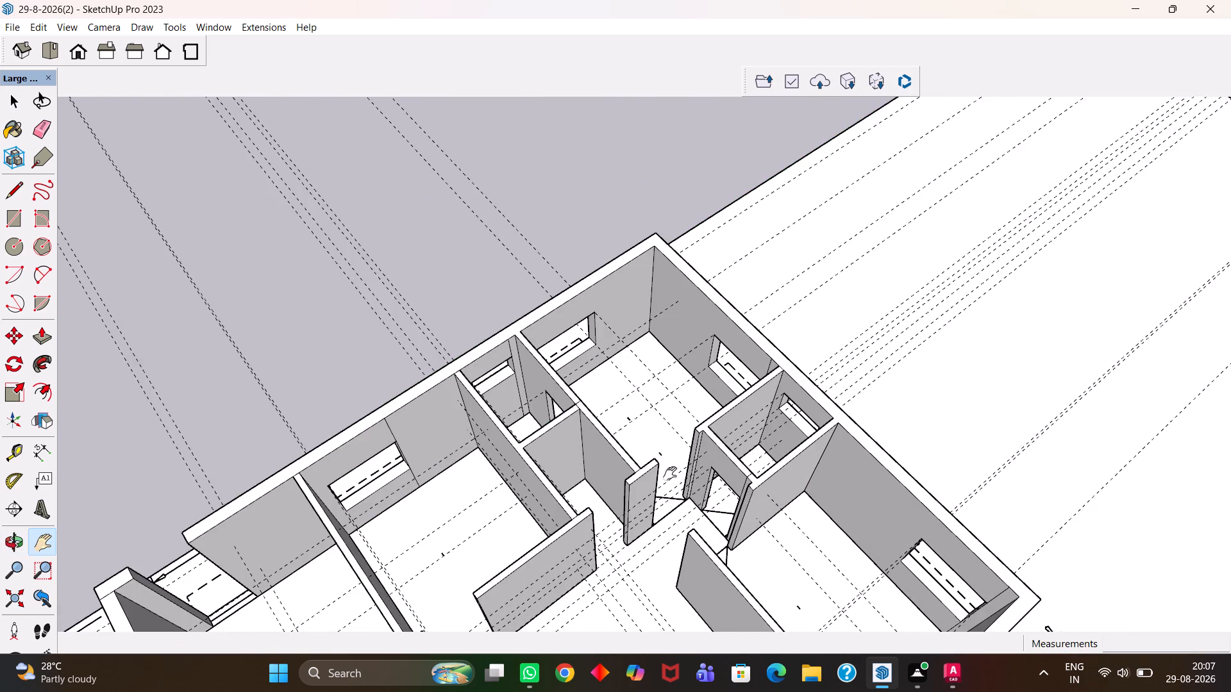
scroll(666, 471, "up", 6)
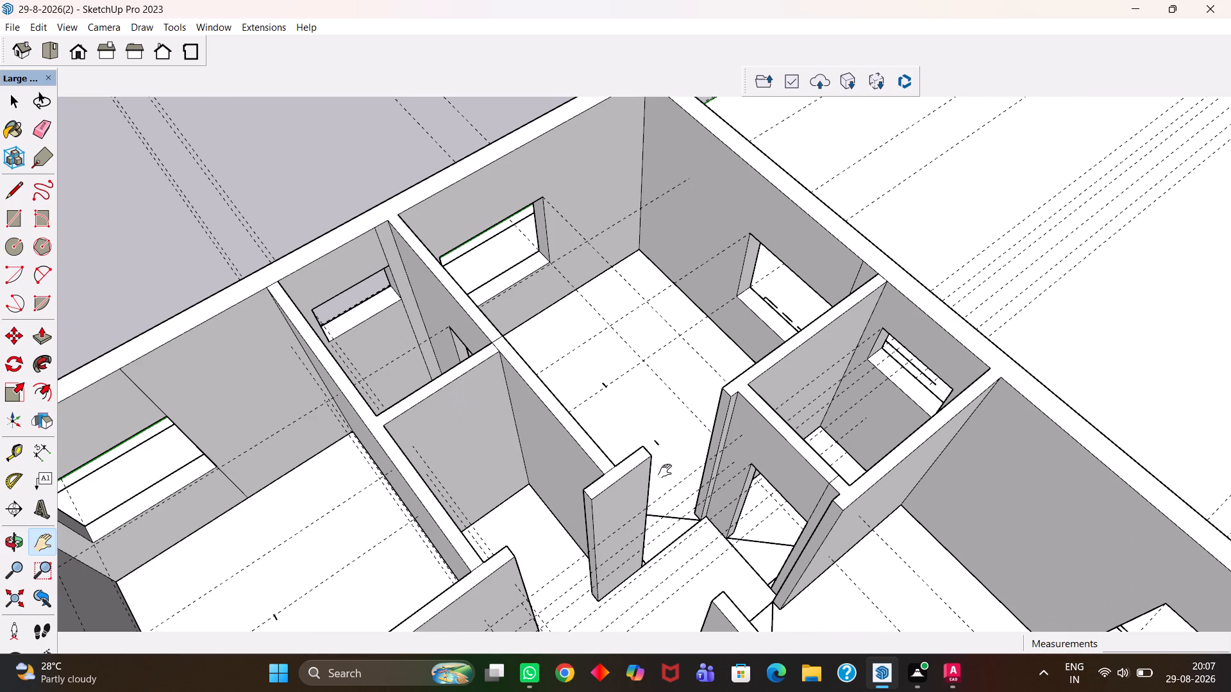
scroll(665, 470, "down", 16)
scroll(631, 500, "up", 7)
scroll(565, 464, "up", 2)
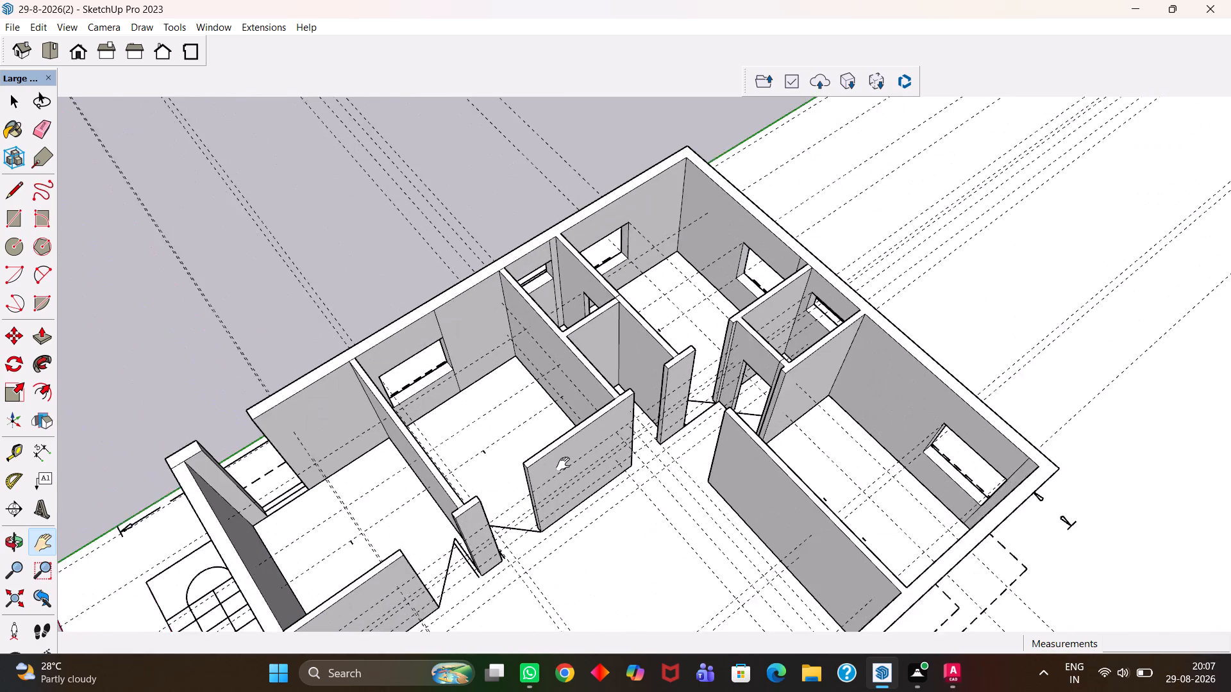
scroll(563, 464, "up", 2)
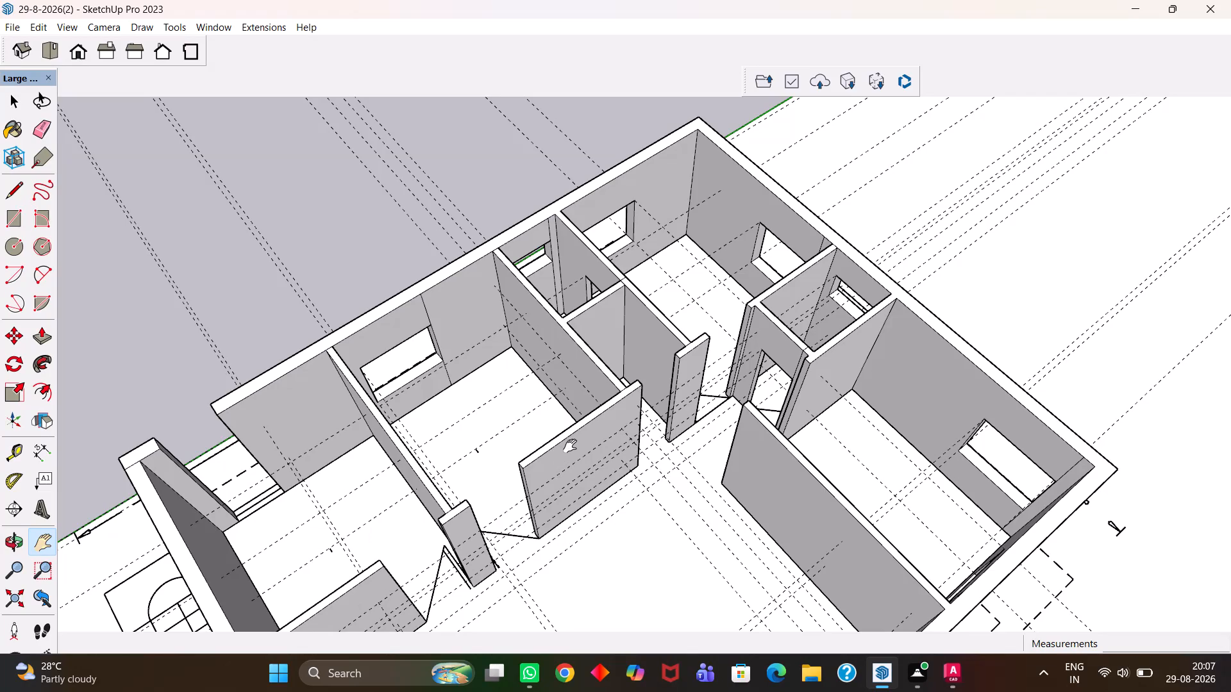
scroll(573, 443, "down", 9)
key("h")
scroll(764, 457, "up", 6)
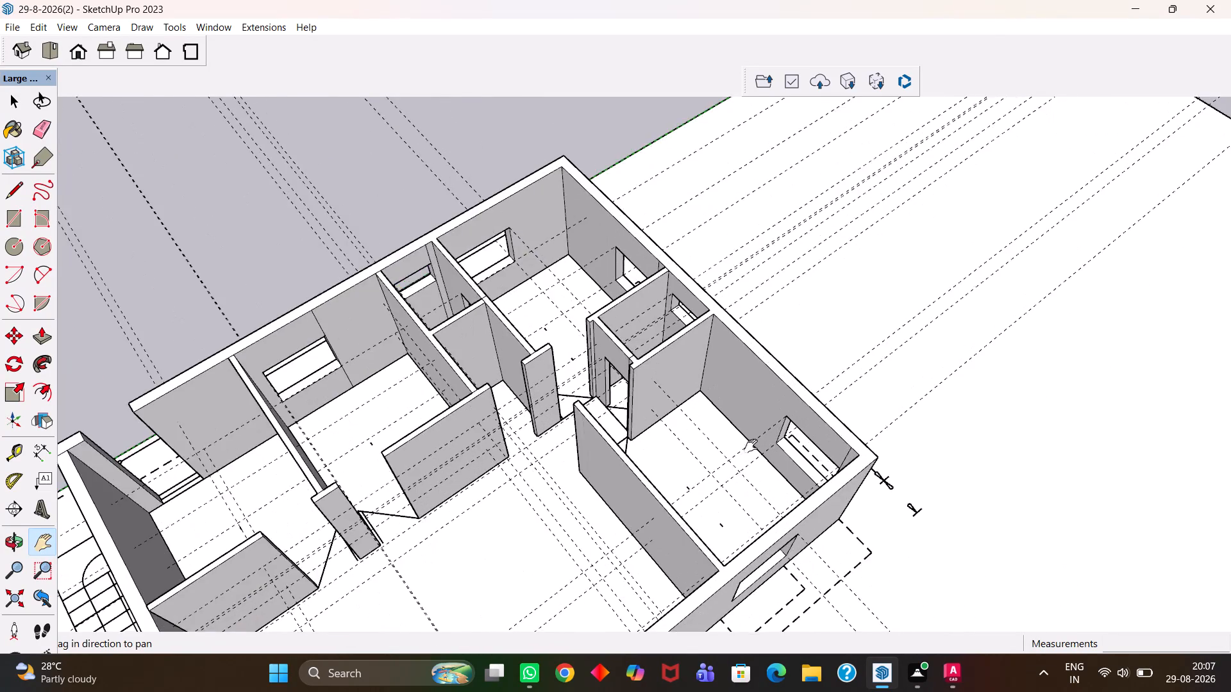
scroll(751, 446, "up", 4)
scroll(695, 451, "up", 1)
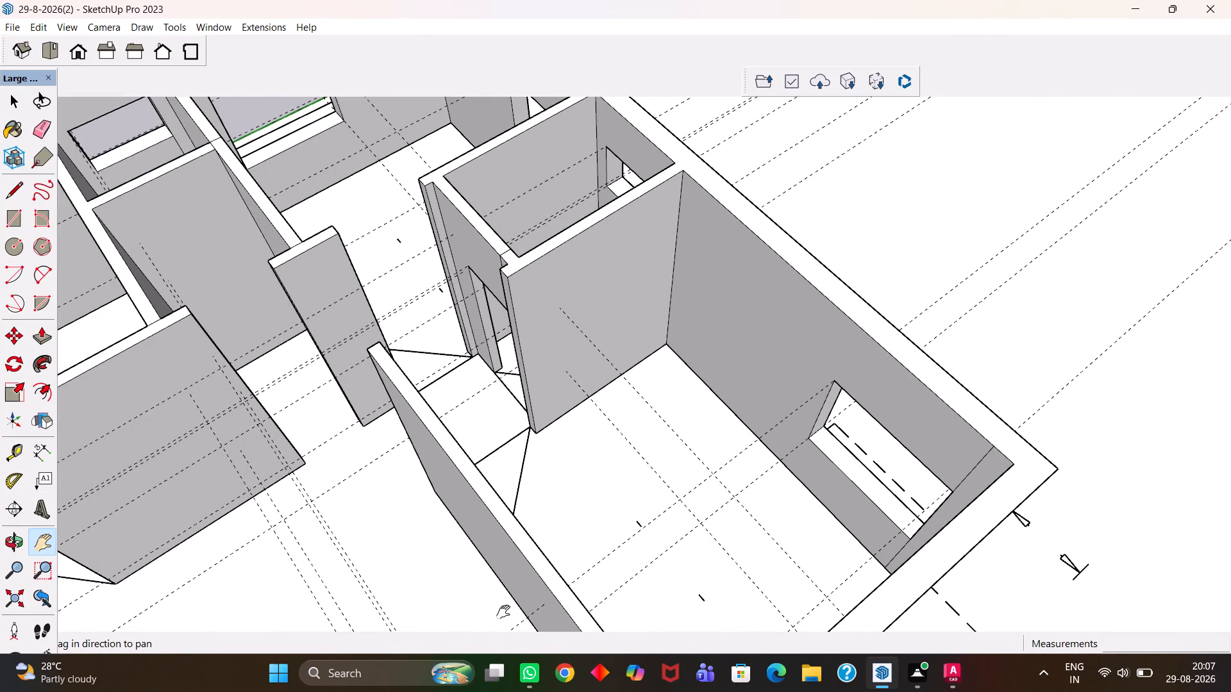
scroll(637, 437, "down", 4)
scroll(532, 431, "up", 1)
middle_click_drag(511, 431, 935, 471)
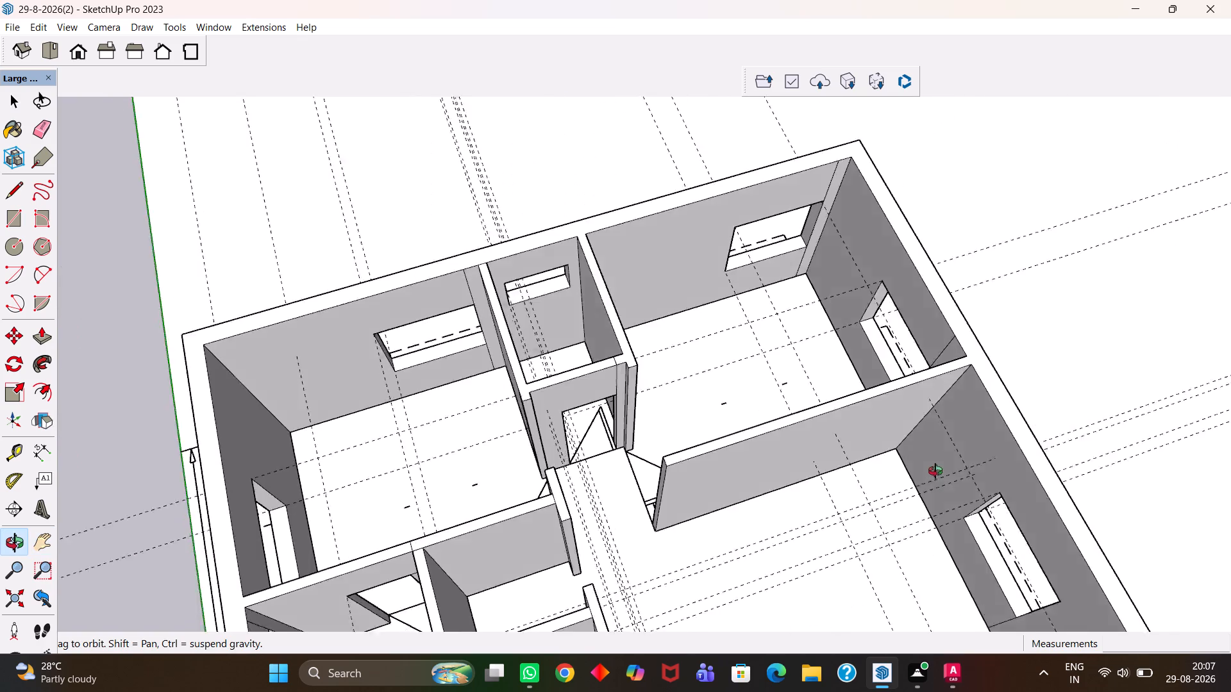
middle_click_drag(935, 471, 884, 466)
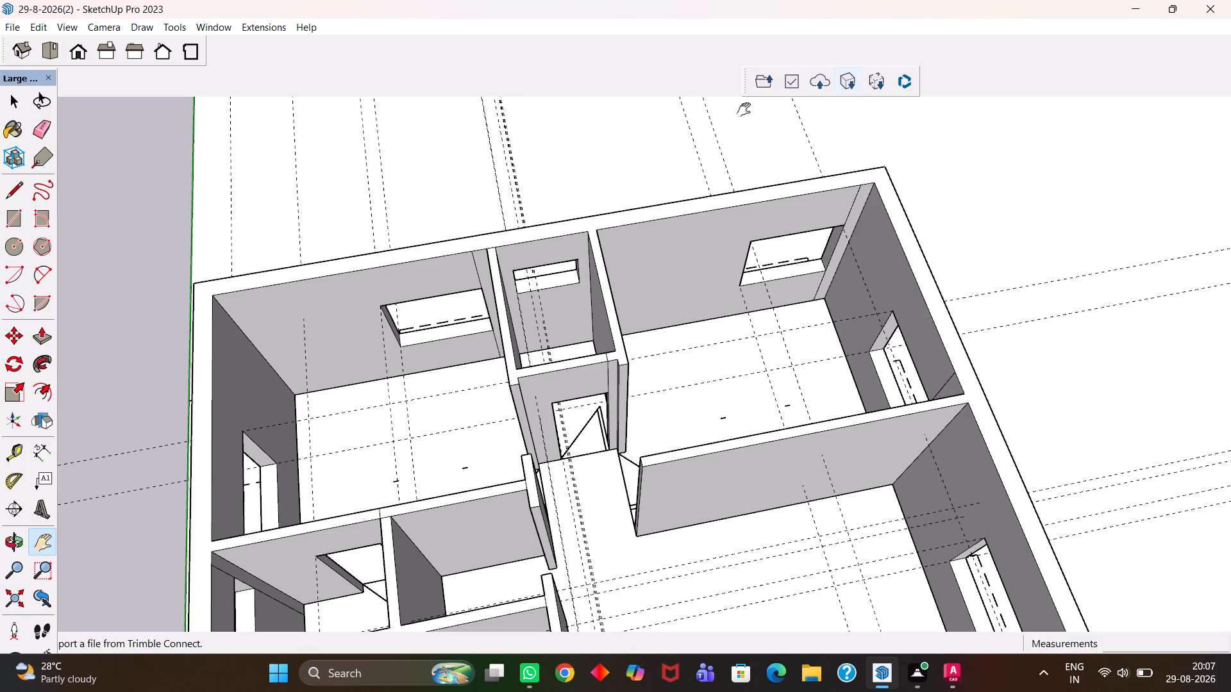
scroll(680, 386, "up", 14)
scroll(809, 345, "down", 6)
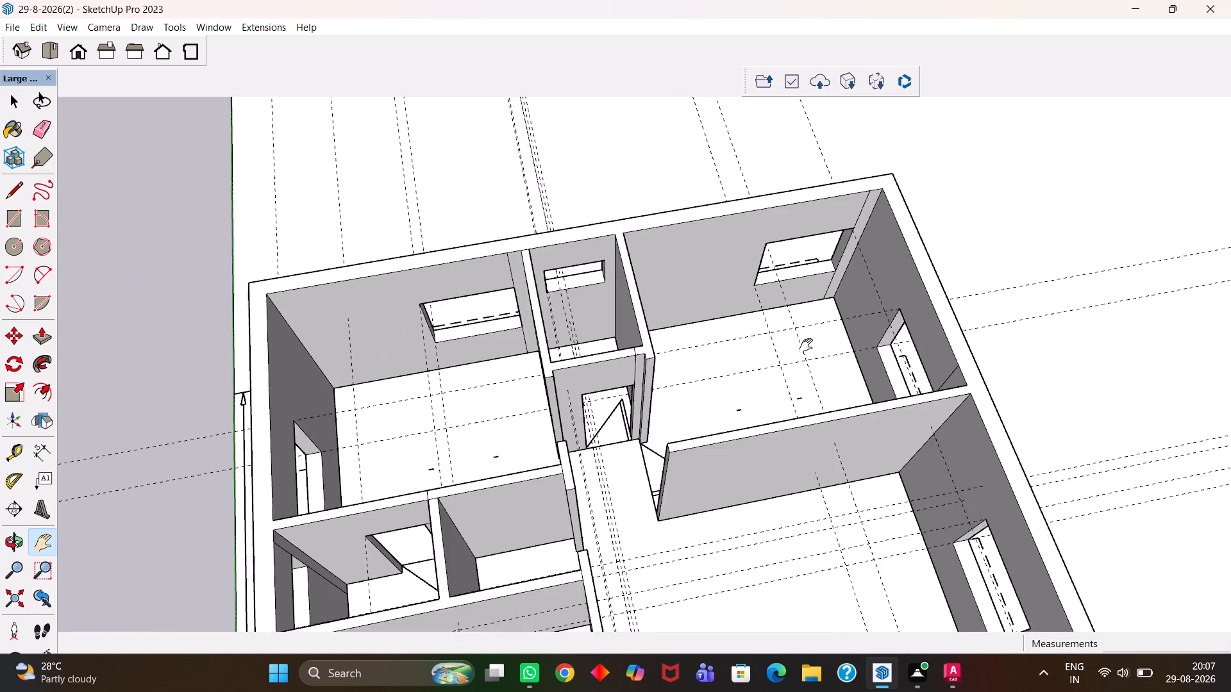
middle_click_drag(808, 349, 783, 361)
key("h")
left_click_drag(703, 351, 767, 391)
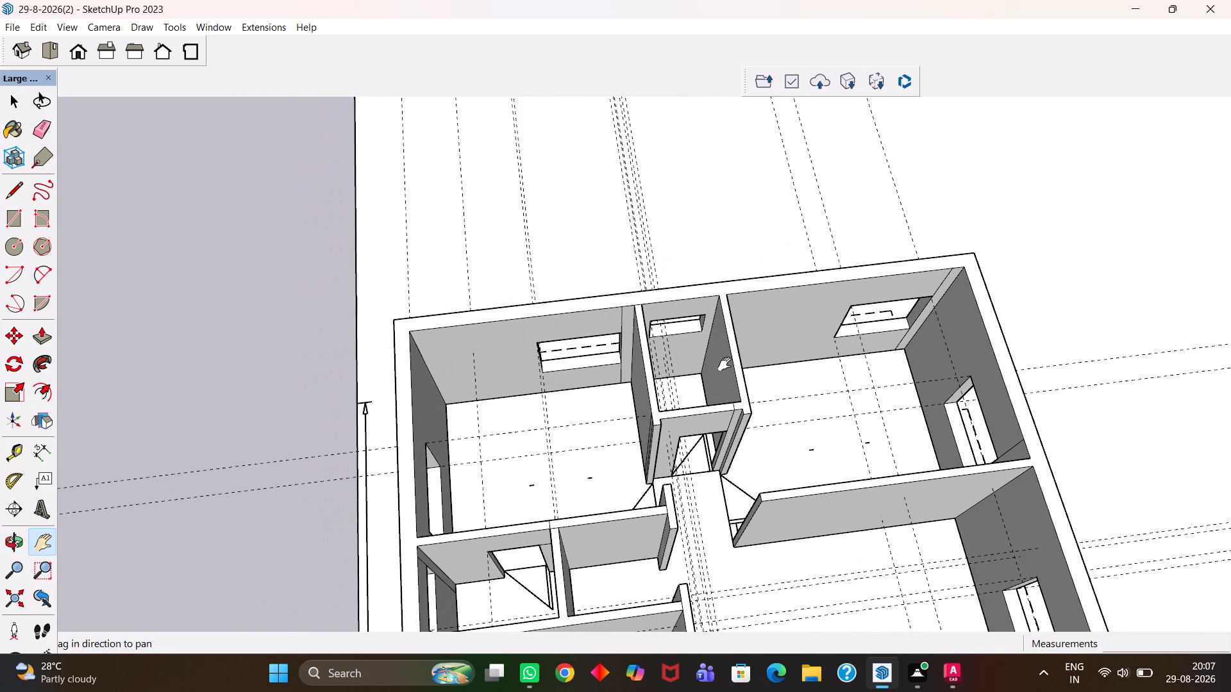
scroll(690, 384, "up", 10)
scroll(685, 395, "down", 9)
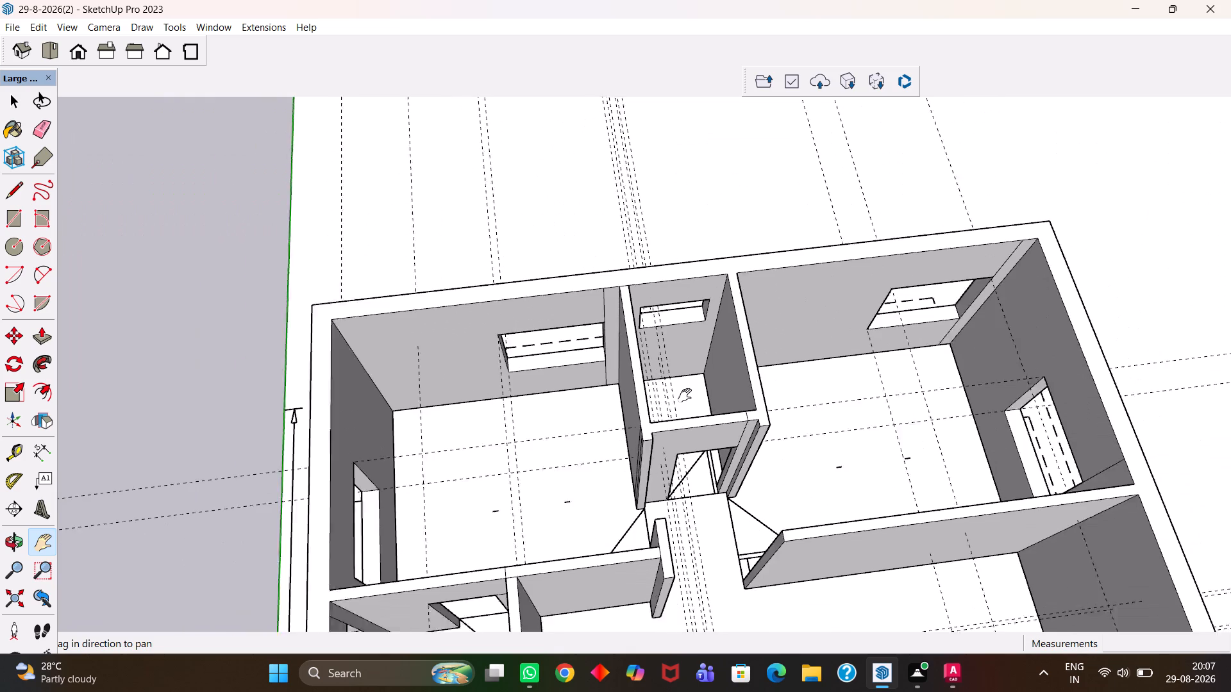
scroll(685, 395, "down", 1)
left_click_drag(885, 438, 824, 324)
scroll(821, 337, "up", 4)
scroll(821, 337, "down", 5)
scroll(701, 454, "up", 2)
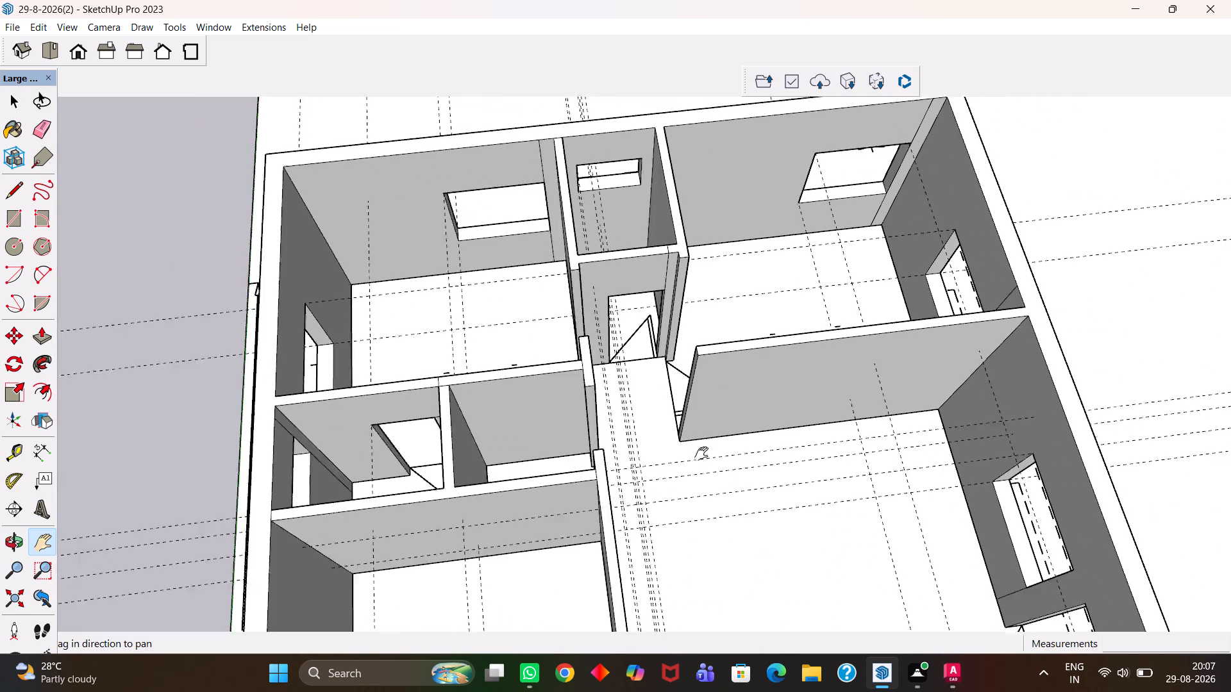
Draw a rectangle over the short wall stub outline on the plan, at the free end of the corner room's long partition.
scroll(701, 454, "up", 3)
scroll(617, 401, "up", 4)
middle_click_drag(635, 397, 903, 446)
scroll(807, 447, "up", 1)
left_click_drag(803, 345, 826, 559)
middle_click_drag(661, 468, 863, 438)
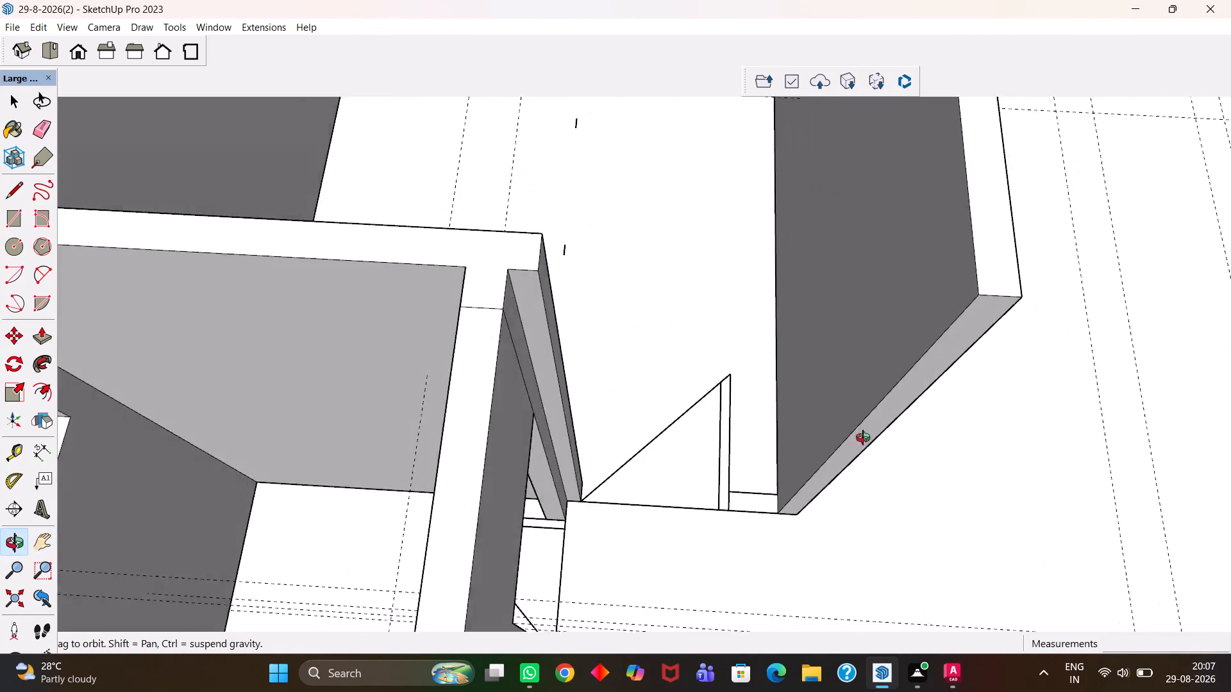
middle_click_drag(863, 438, 880, 425)
scroll(882, 424, "up", 5)
middle_click_drag(721, 509, 999, 477)
middle_click_drag(935, 321, 719, 447)
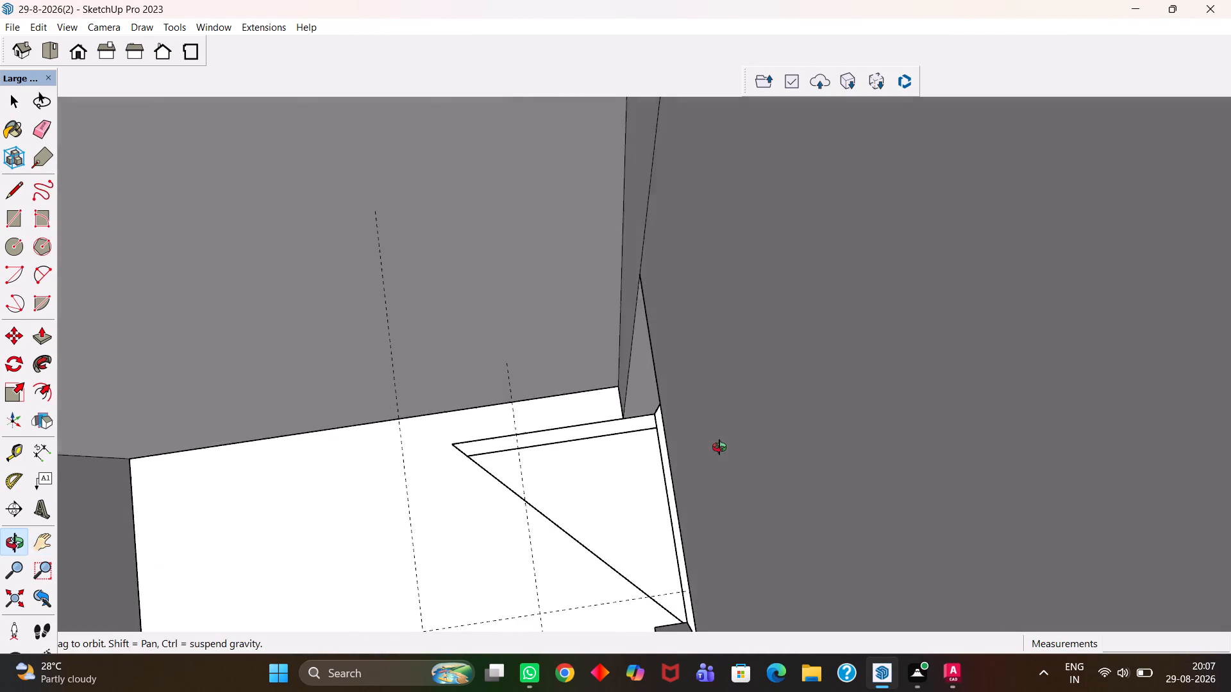
middle_click_drag(719, 447, 719, 447)
left_click_drag(797, 365, 266, 426)
left_click_drag(817, 317, 465, 420)
scroll(585, 402, "up", 5)
middle_click_drag(612, 427, 785, 395)
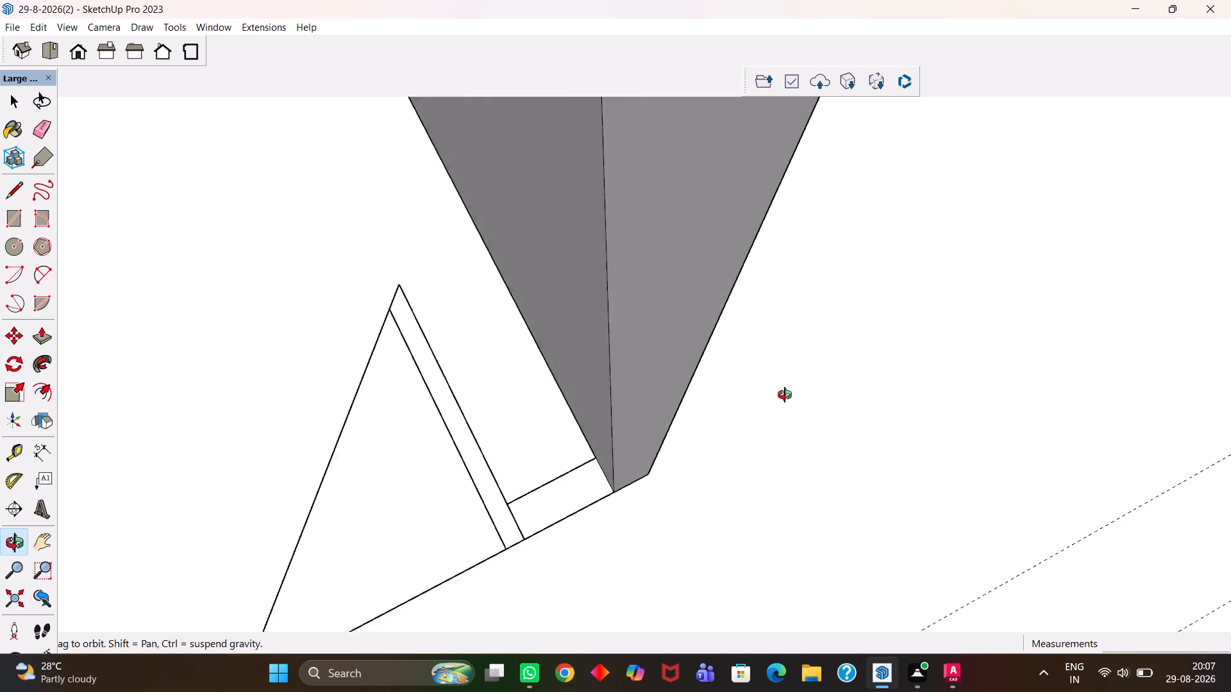
middle_click_drag(785, 395, 793, 393)
scroll(608, 434, "up", 1)
left_click_drag(568, 448, 716, 322)
scroll(718, 359, "up", 4)
middle_click_drag(720, 375, 792, 322)
scroll(723, 375, "up", 1)
key("v")
left_click(755, 417)
key("space")
left_click(737, 399)
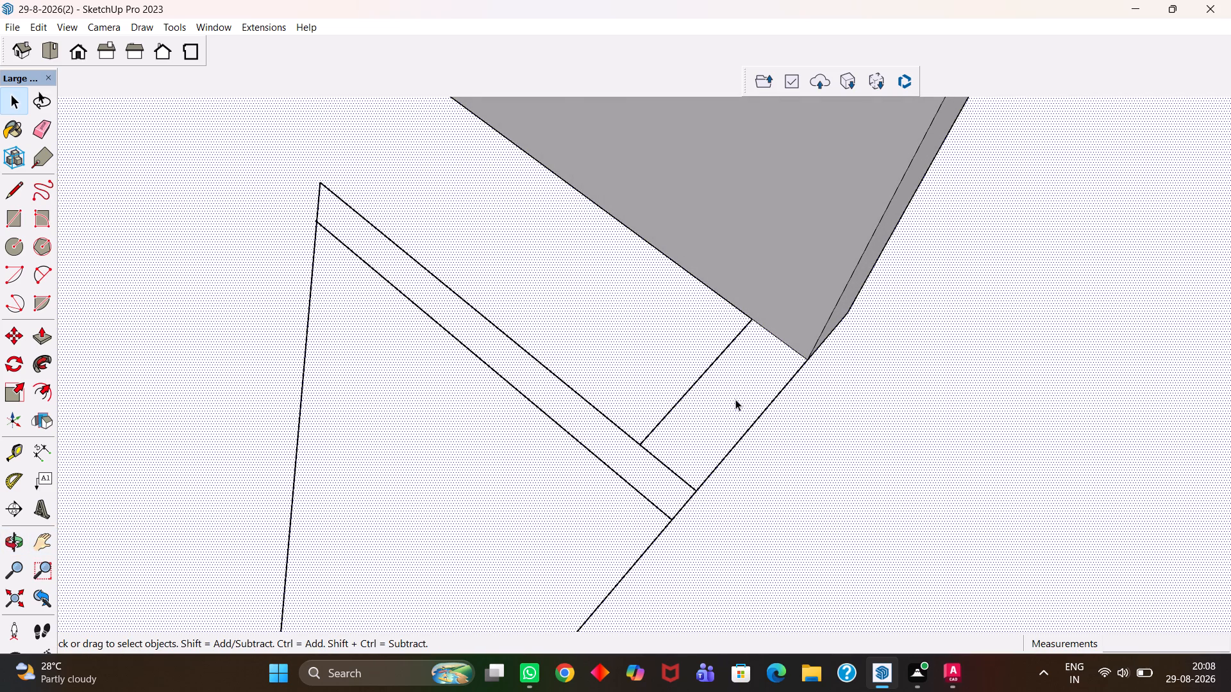
scroll(732, 380, "up", 3)
key("r")
scroll(732, 379, "up", 1)
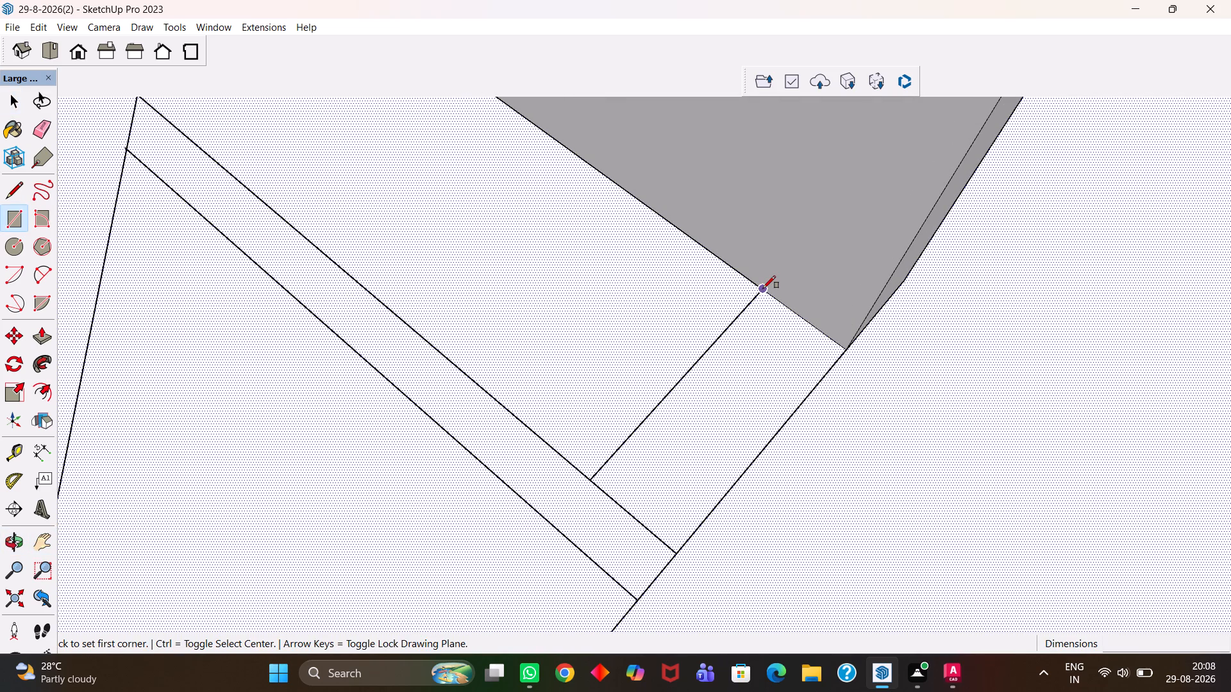
left_click(762, 289)
left_click(680, 550)
key("space")
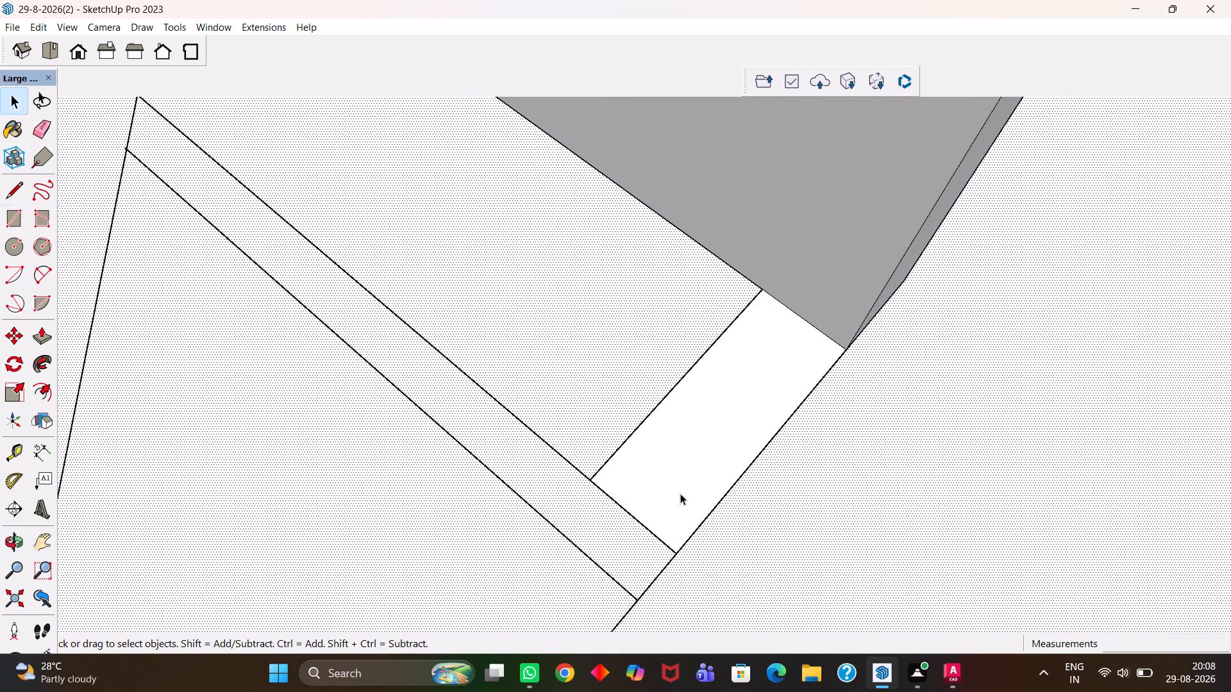
Push/Pull the stub rectangle up 10' to the top of the adjoining partition.
left_click(680, 493)
scroll(680, 493, "down", 4)
key("p")
left_click(685, 486)
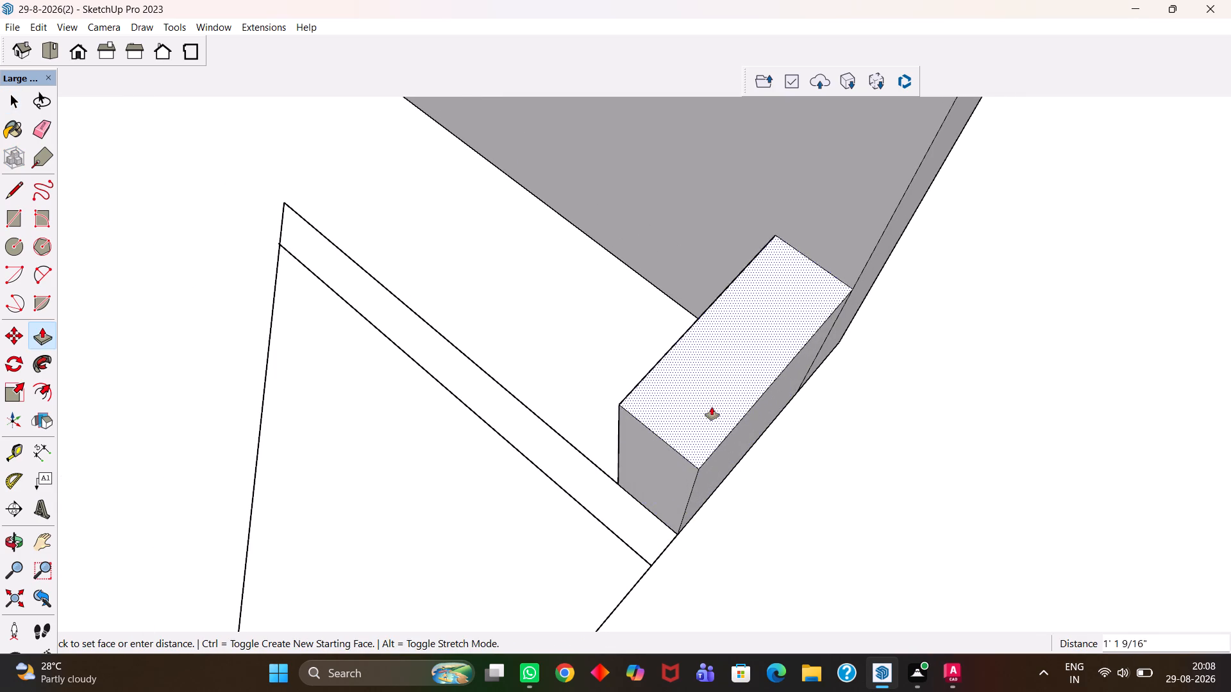
scroll(712, 407, "down", 17)
scroll(710, 371, "down", 5)
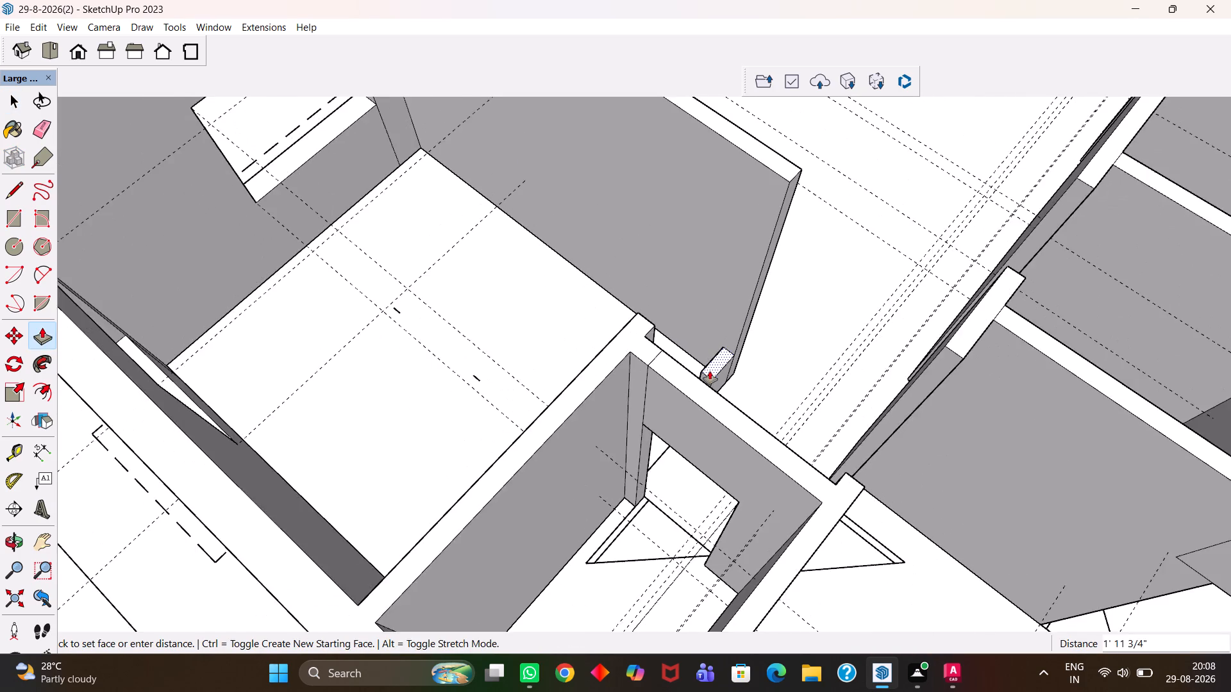
scroll(710, 371, "down", 8)
left_click(733, 284)
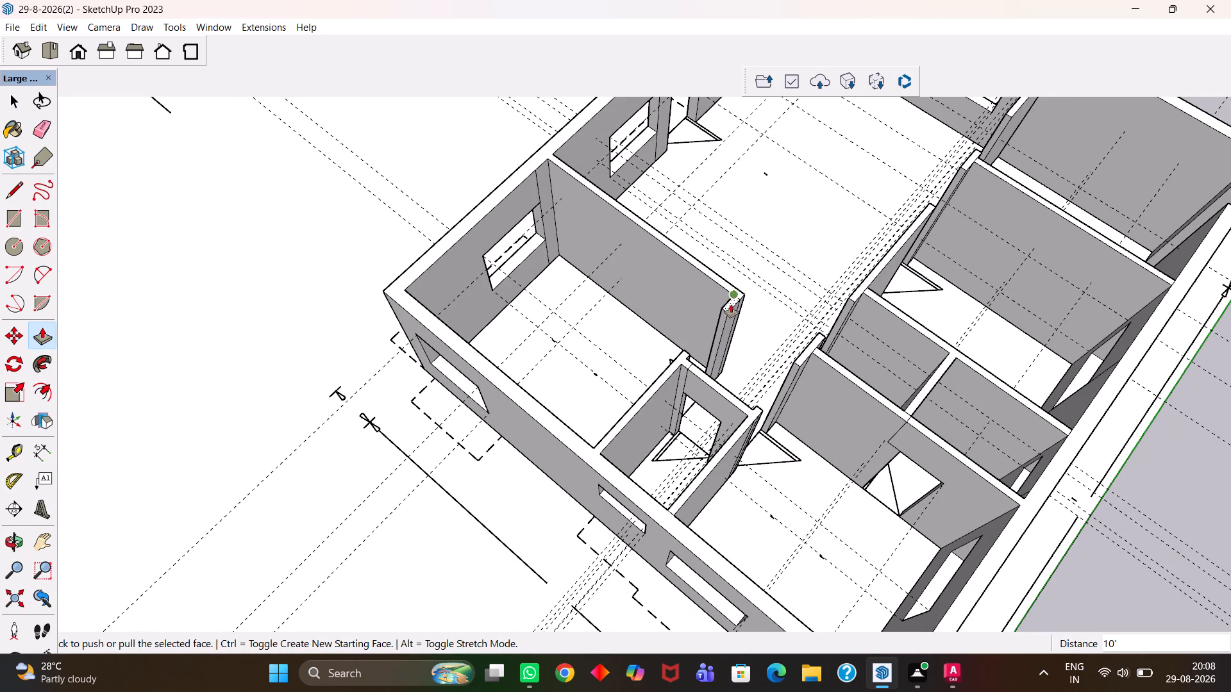
Erase the seam edges between the new stub and the partition on the top and outer end face.
scroll(731, 306, "up", 13)
key("e")
left_click_drag(742, 293, 735, 299)
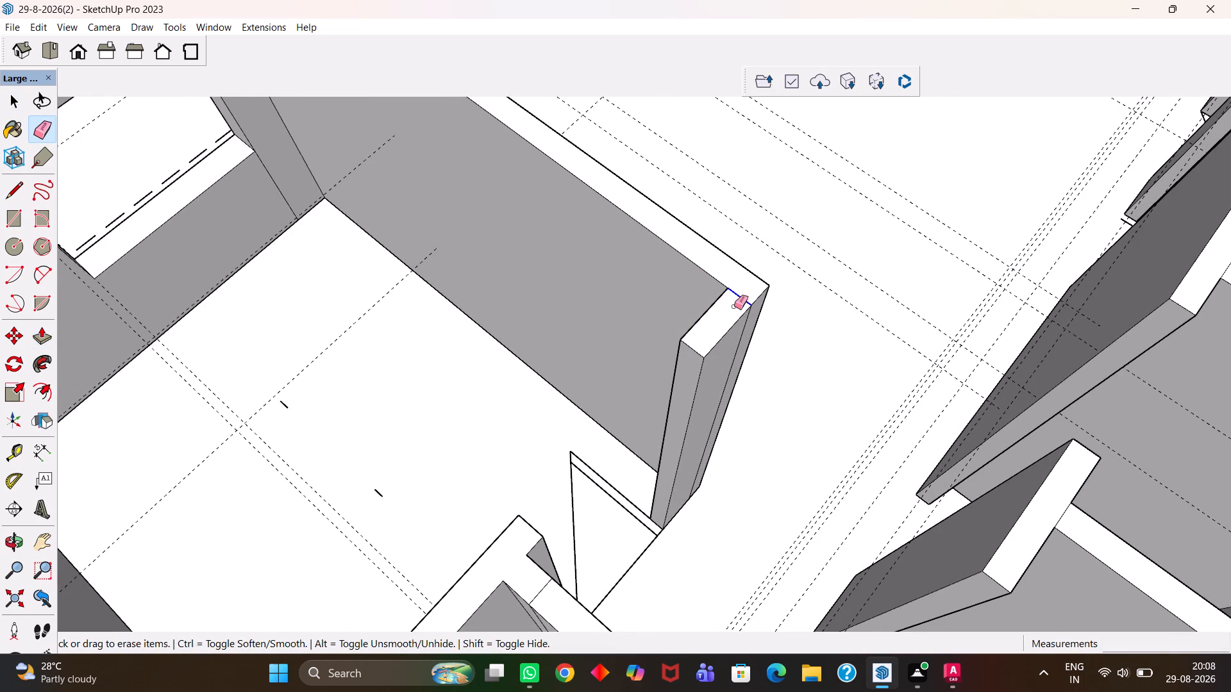
scroll(742, 339, "up", 3)
middle_click_drag(743, 341, 685, 324)
left_click(710, 342)
scroll(707, 344, "down", 5)
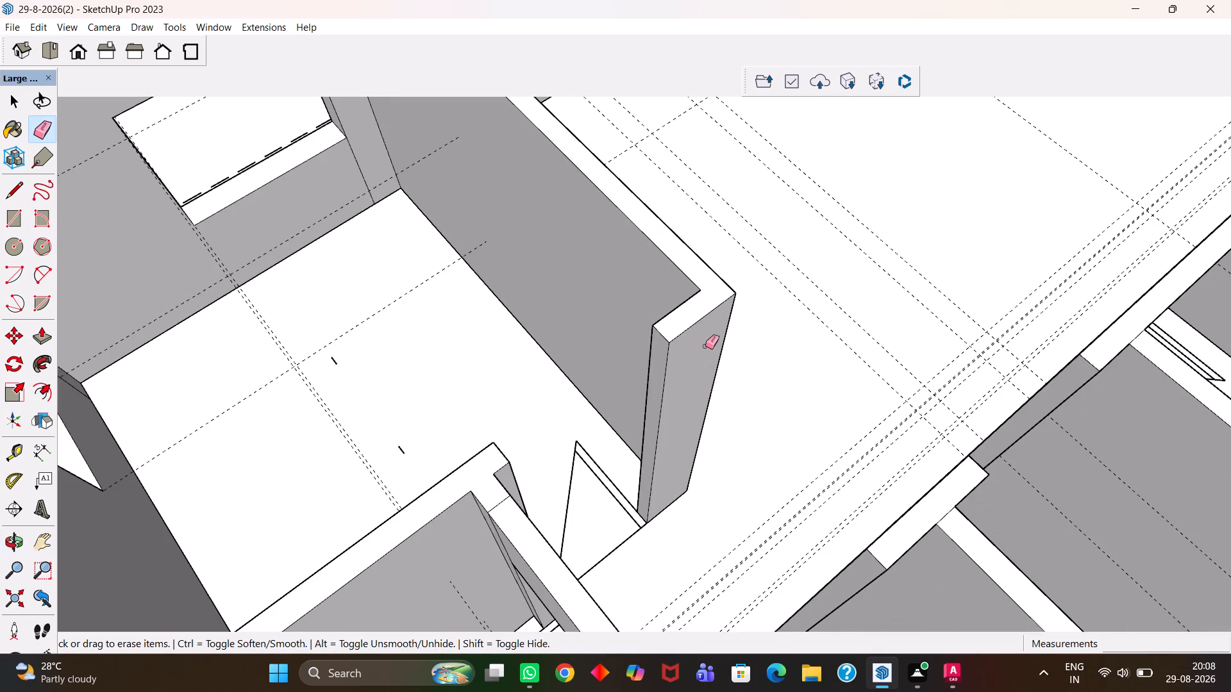
scroll(694, 357, "down", 4)
Place a guide 3' below the top edge of the new stub's end face at the corner room's door opening.
scroll(669, 386, "up", 5)
middle_click_drag(663, 367, 680, 381)
scroll(663, 367, "up", 2)
key("t")
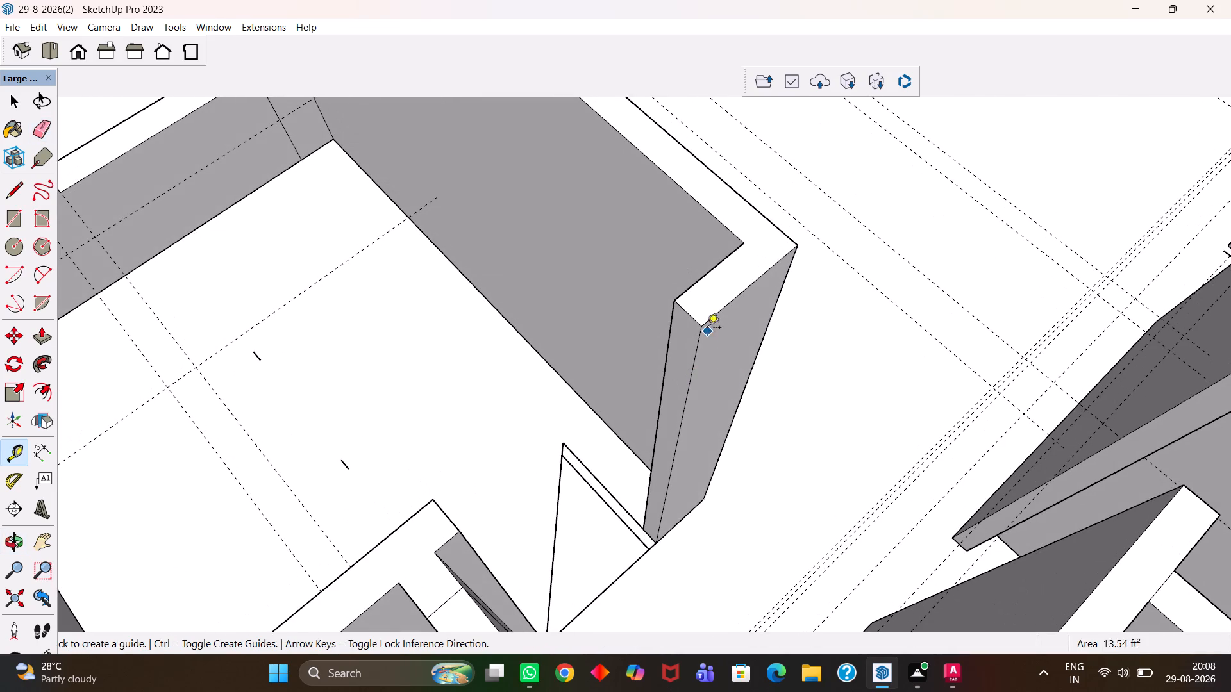
left_click(685, 315)
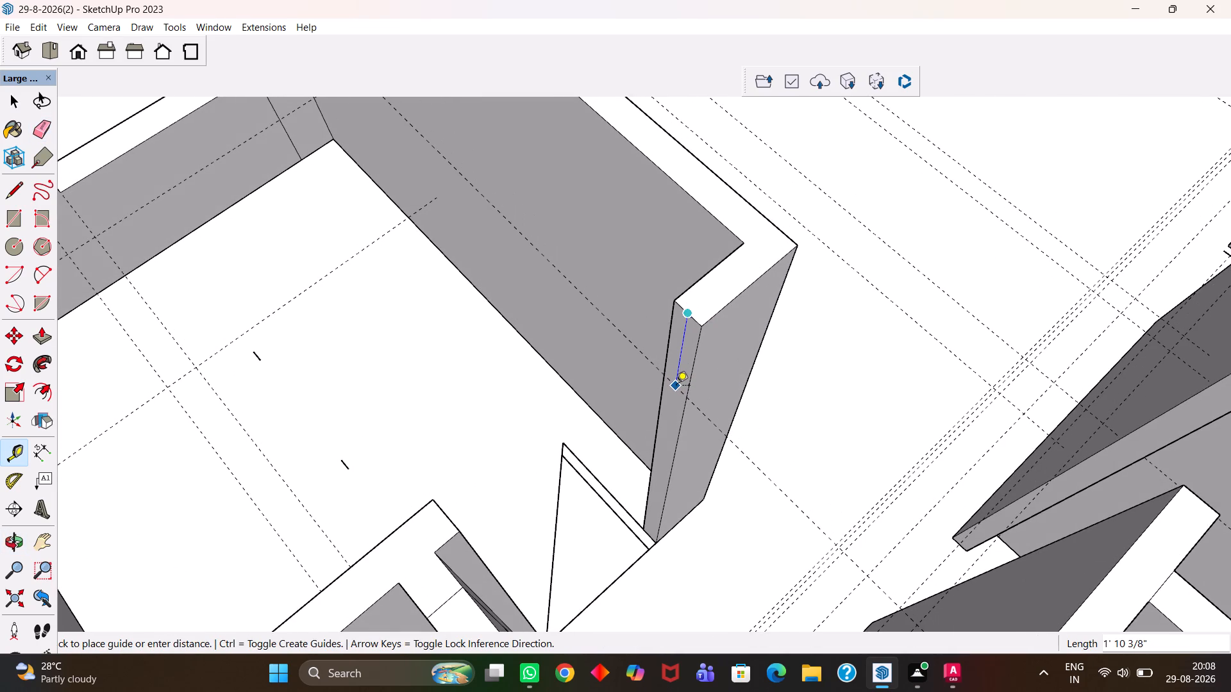
type("3'")
key("Return")
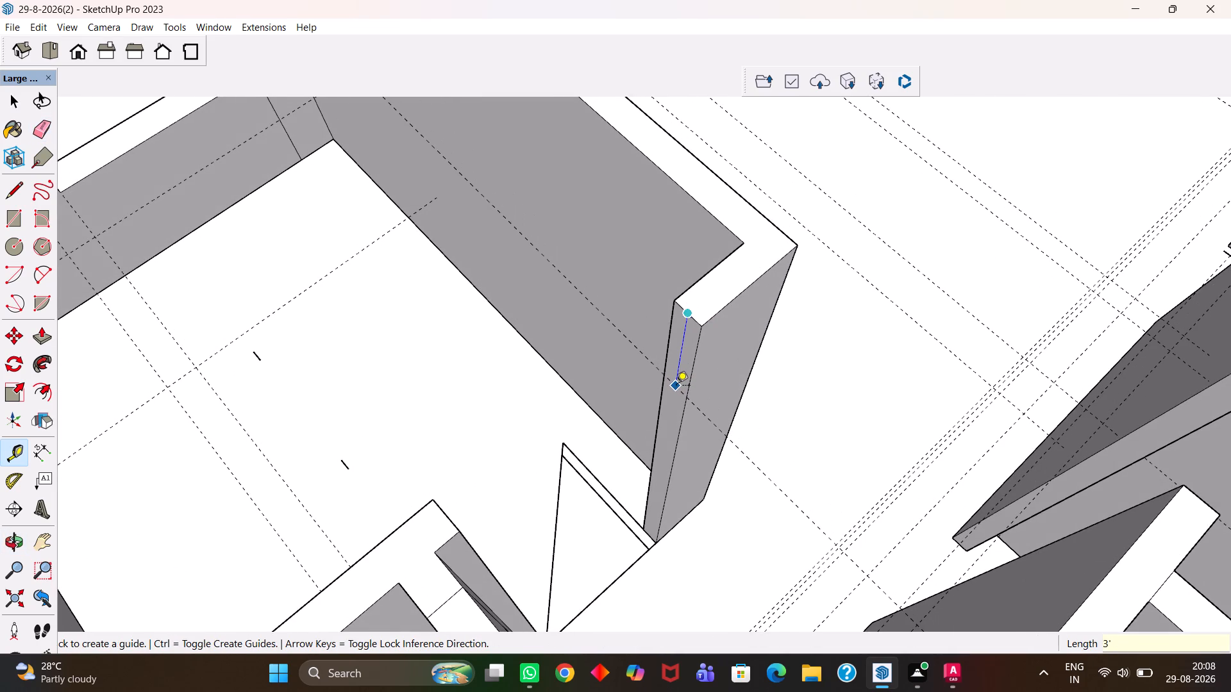
Split the stub's end face along the guide and Push/Pull its upper part across the door gap to the small room's wall.
key("l")
scroll(676, 386, "up", 5)
left_click(680, 454)
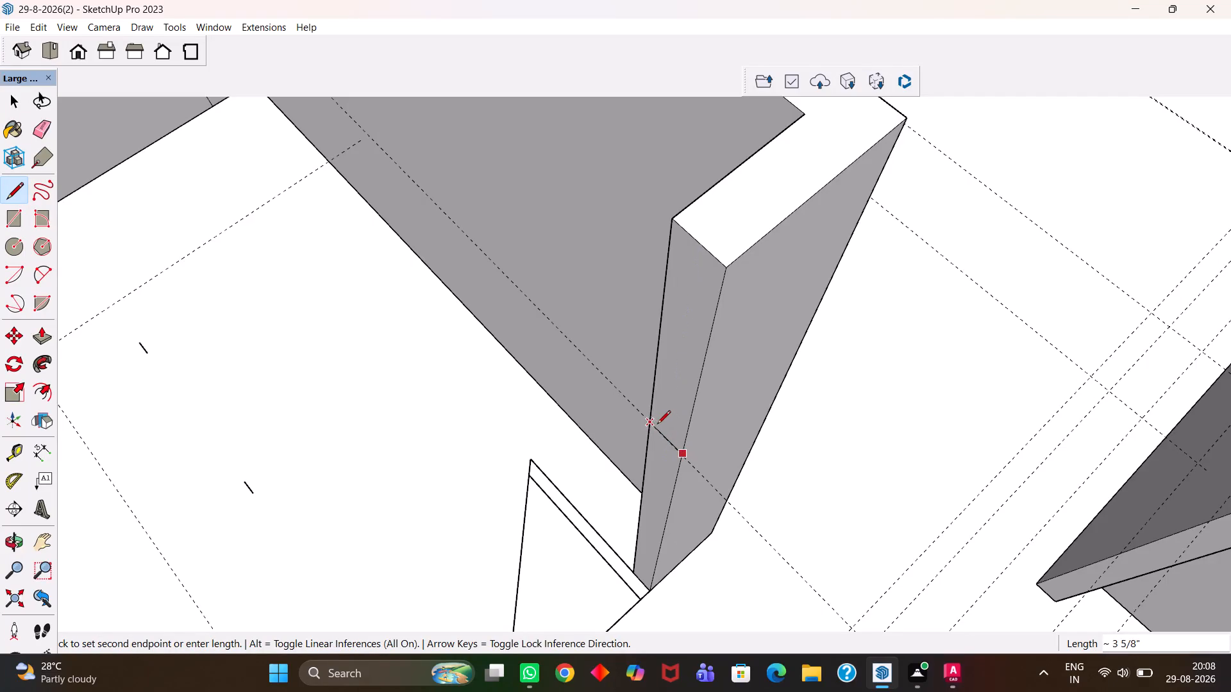
left_click(653, 422)
scroll(653, 422, "down", 4)
key("space")
left_click(660, 402)
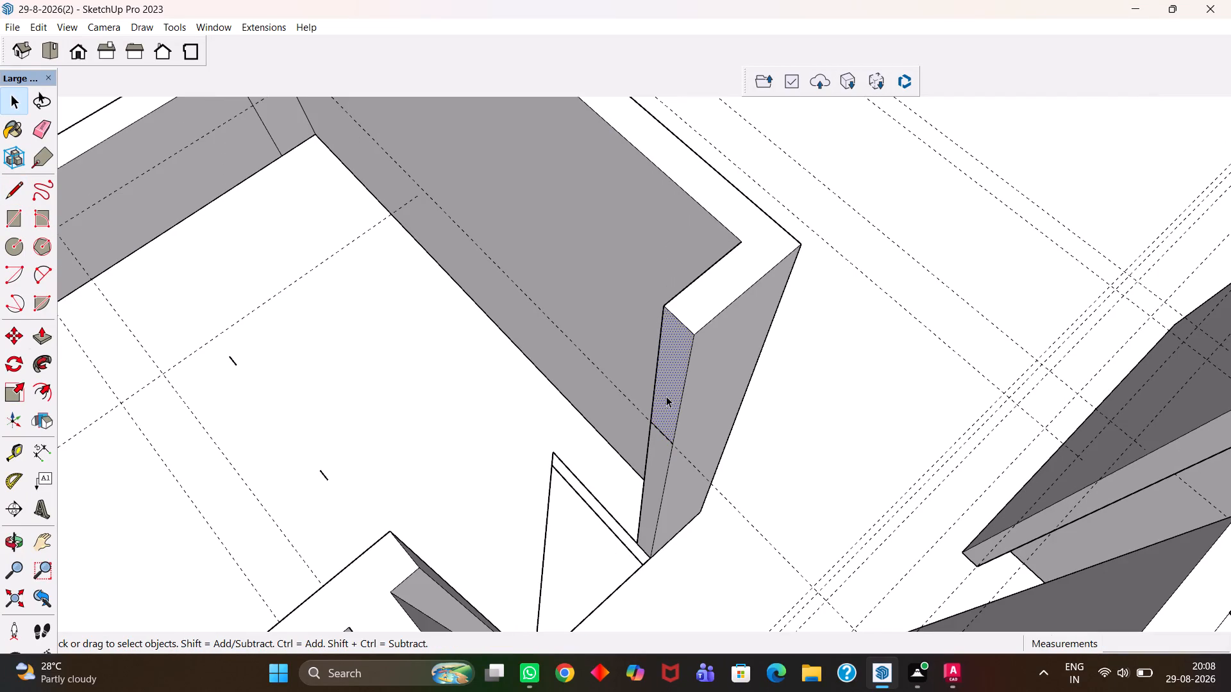
key("p")
left_click(668, 396)
scroll(512, 511, "down", 5)
middle_click_drag(544, 484, 351, 461)
scroll(523, 484, "up", 1)
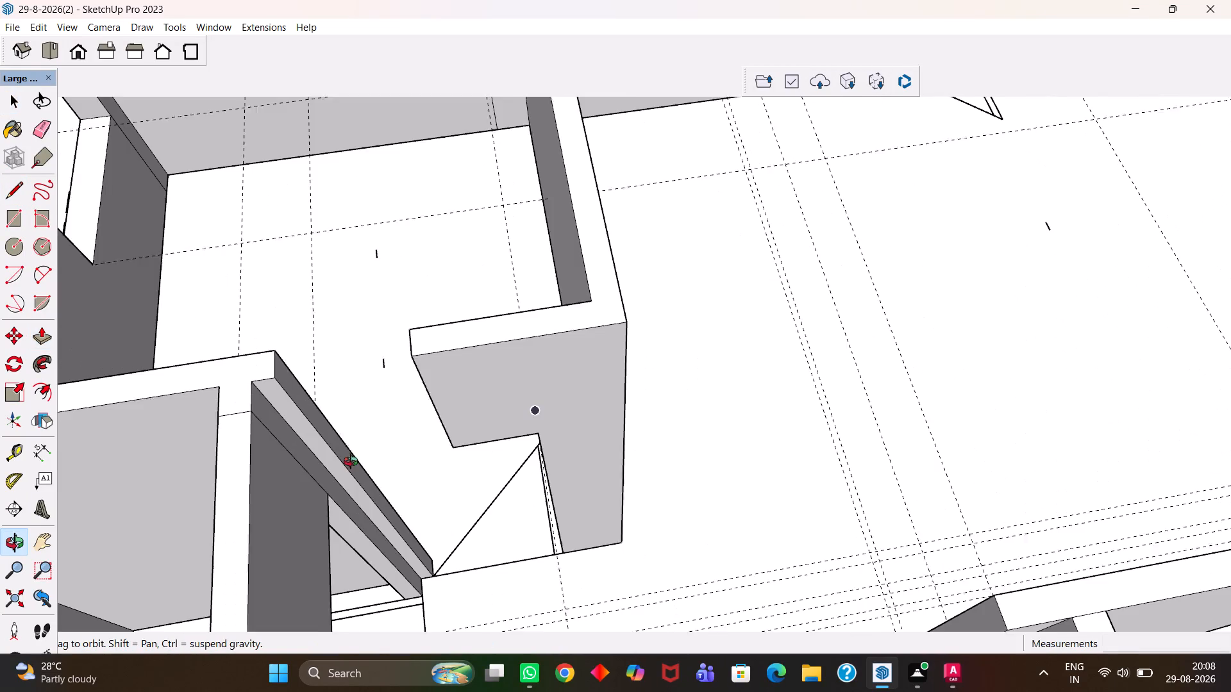
middle_click_drag(351, 461, 350, 461)
left_click(274, 368)
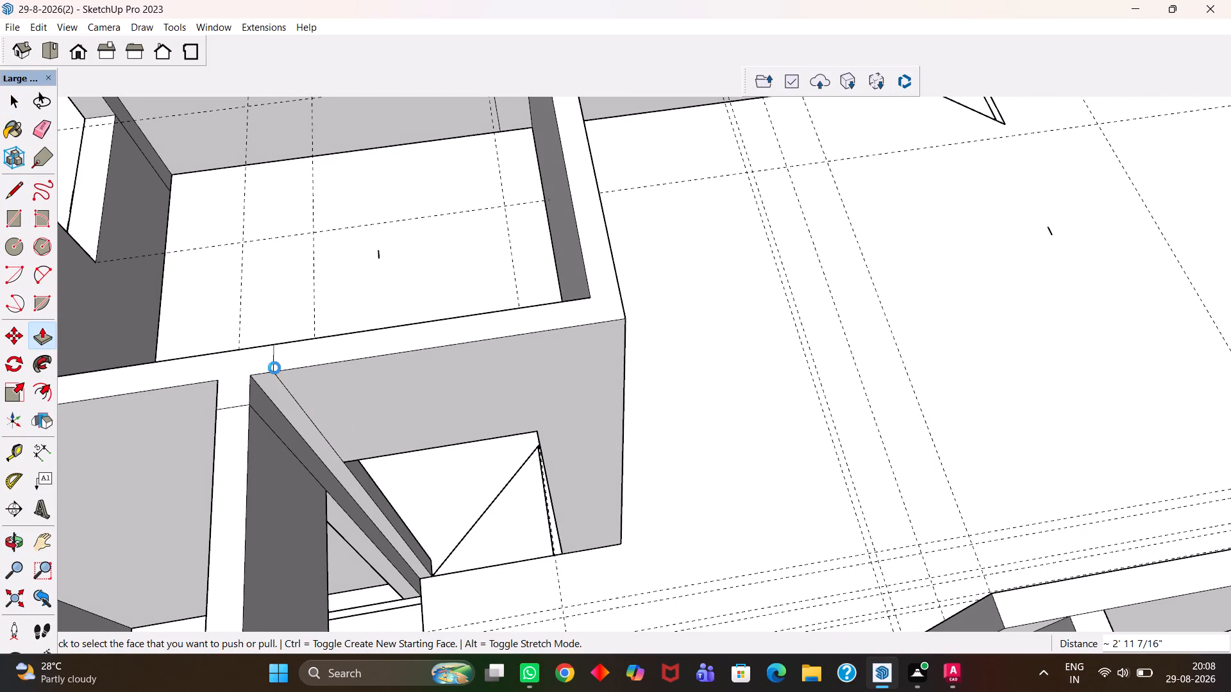
Erase the seam edges on the top and passage-side face where the new wall above the door meets the small room's walls.
scroll(274, 368, "up", 3)
key("e")
left_click_drag(281, 354, 268, 359)
left_click_drag(292, 397, 281, 400)
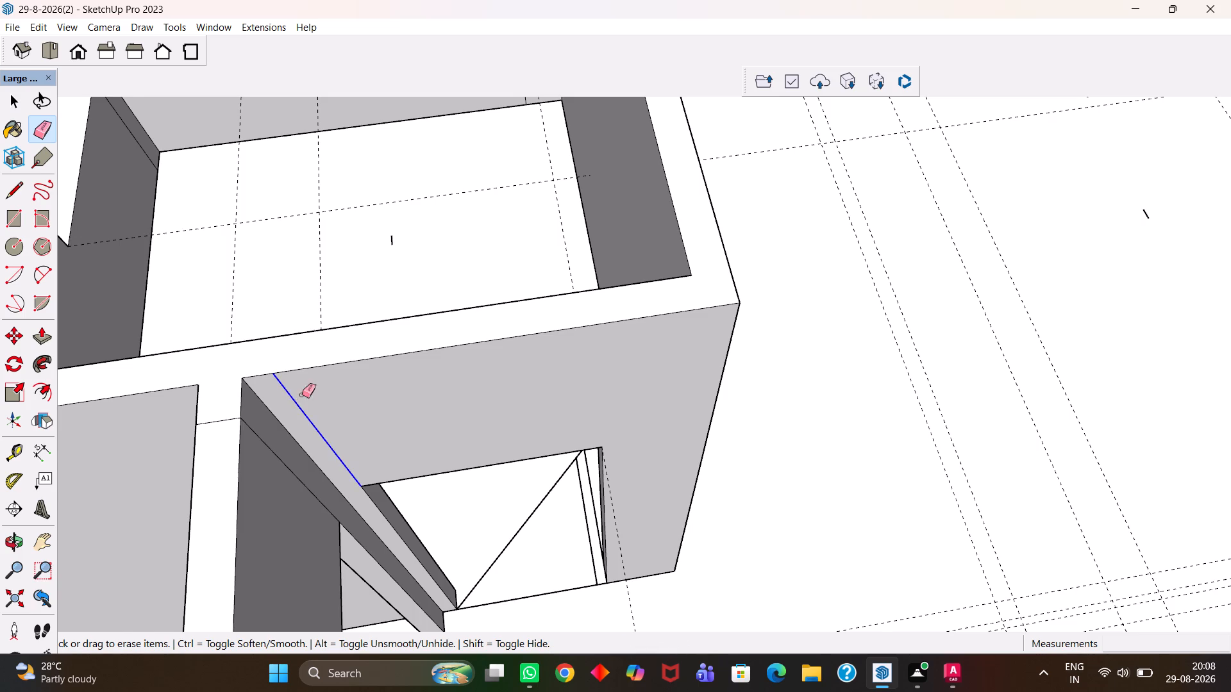
scroll(302, 395, "down", 5)
left_click(287, 438)
left_click(255, 413)
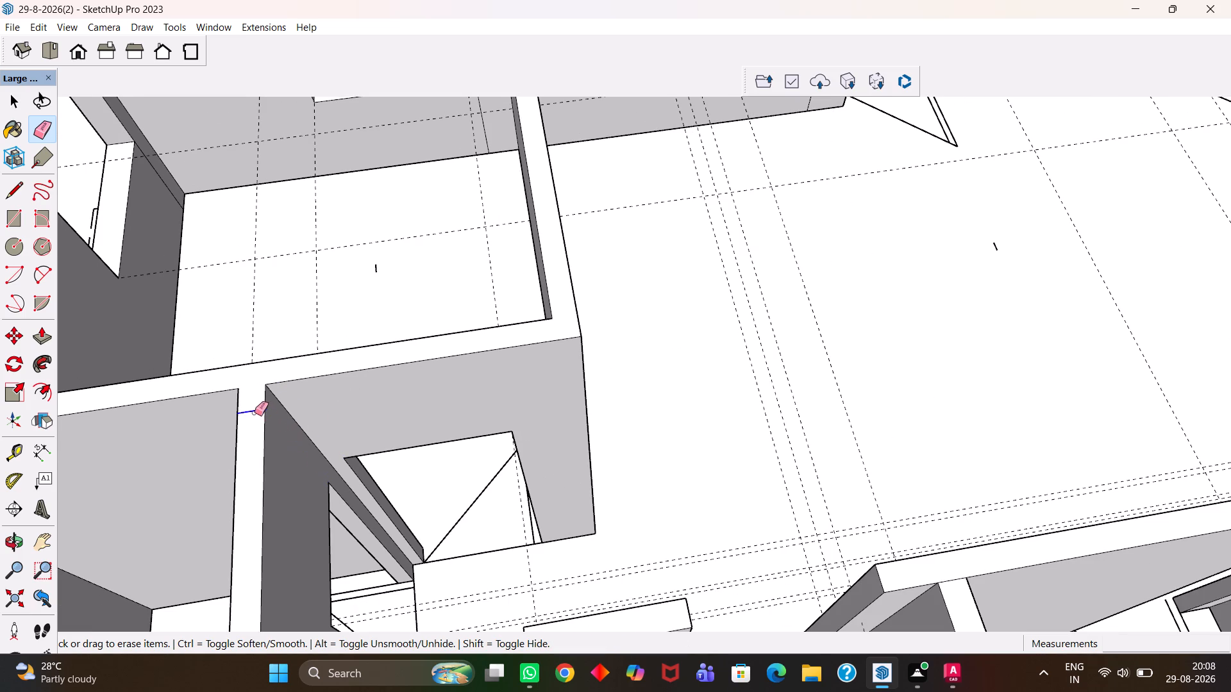
scroll(296, 405, "down", 4)
Erase the leftover seam edge on the corner room side of the newly bridged door wall.
middle_click_drag(567, 425, 272, 494)
scroll(525, 451, "up", 1)
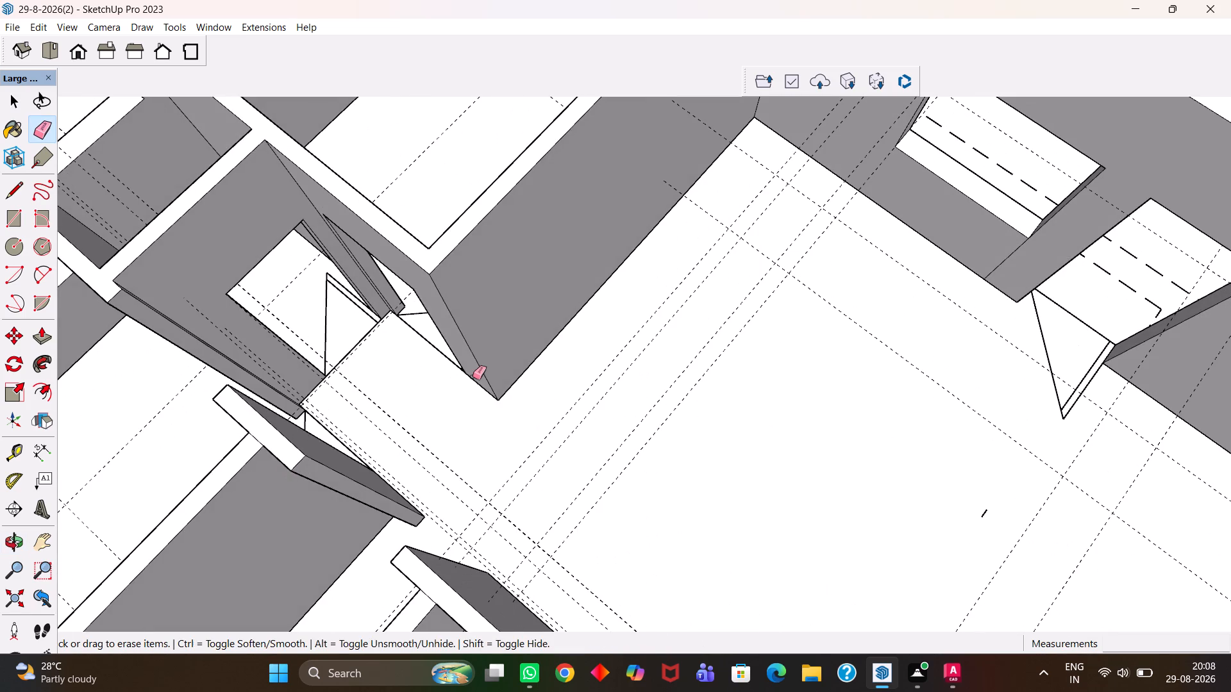
key("h")
left_click_drag(432, 276, 514, 499)
middle_click_drag(496, 409, 297, 395)
scroll(423, 282, "up", 5)
middle_click_drag(528, 311, 392, 310)
scroll(390, 297, "up", 1)
left_click_drag(487, 240, 615, 415)
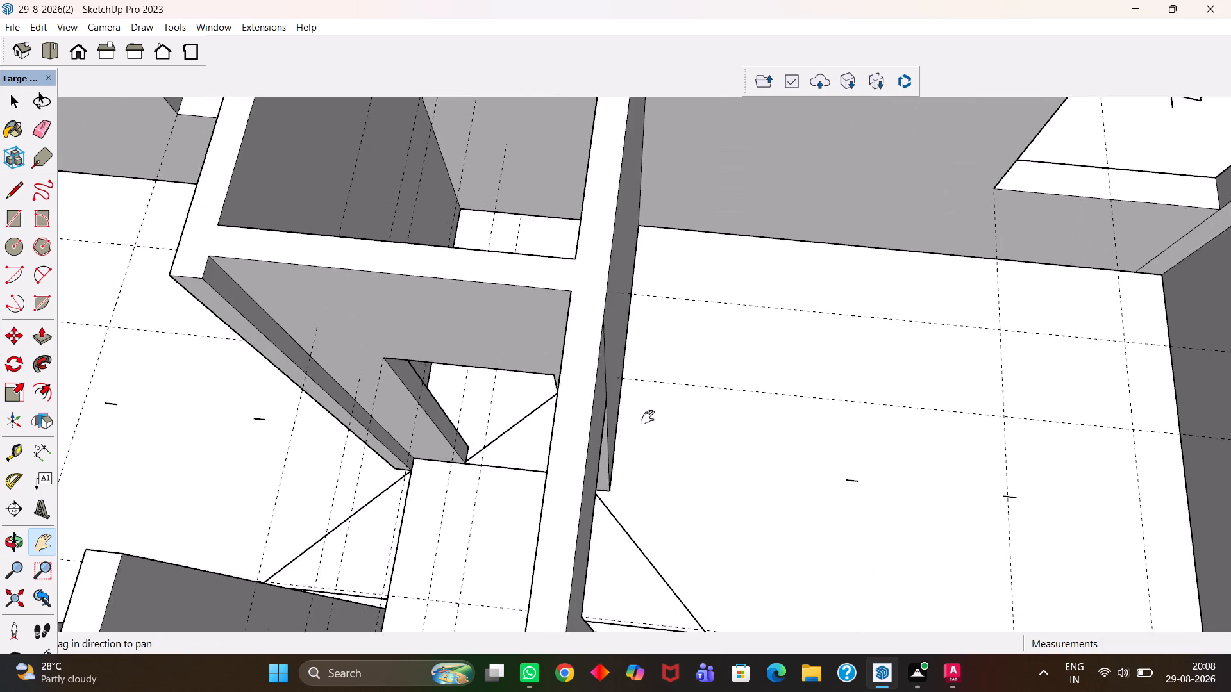
middle_click_drag(645, 412, 448, 356)
scroll(448, 356, "up", 2)
key("e")
left_click_drag(549, 260, 552, 251)
scroll(570, 270, "down", 8)
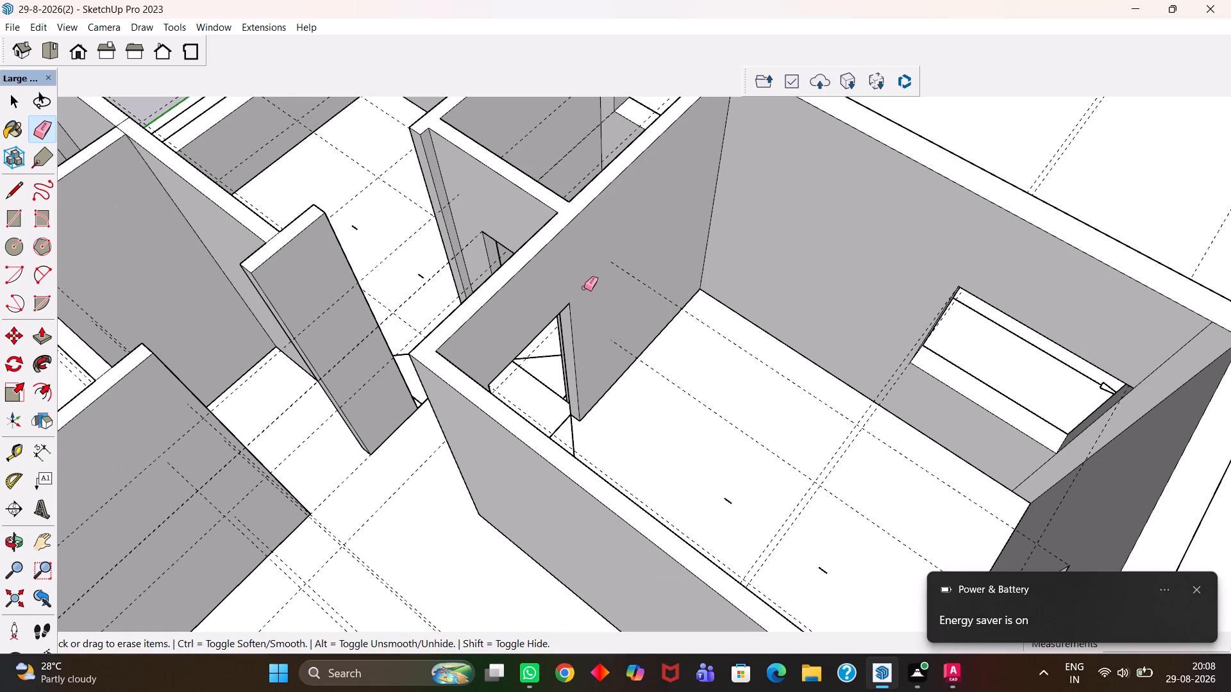
scroll(437, 347, "down", 5)
scroll(448, 370, "up", 8)
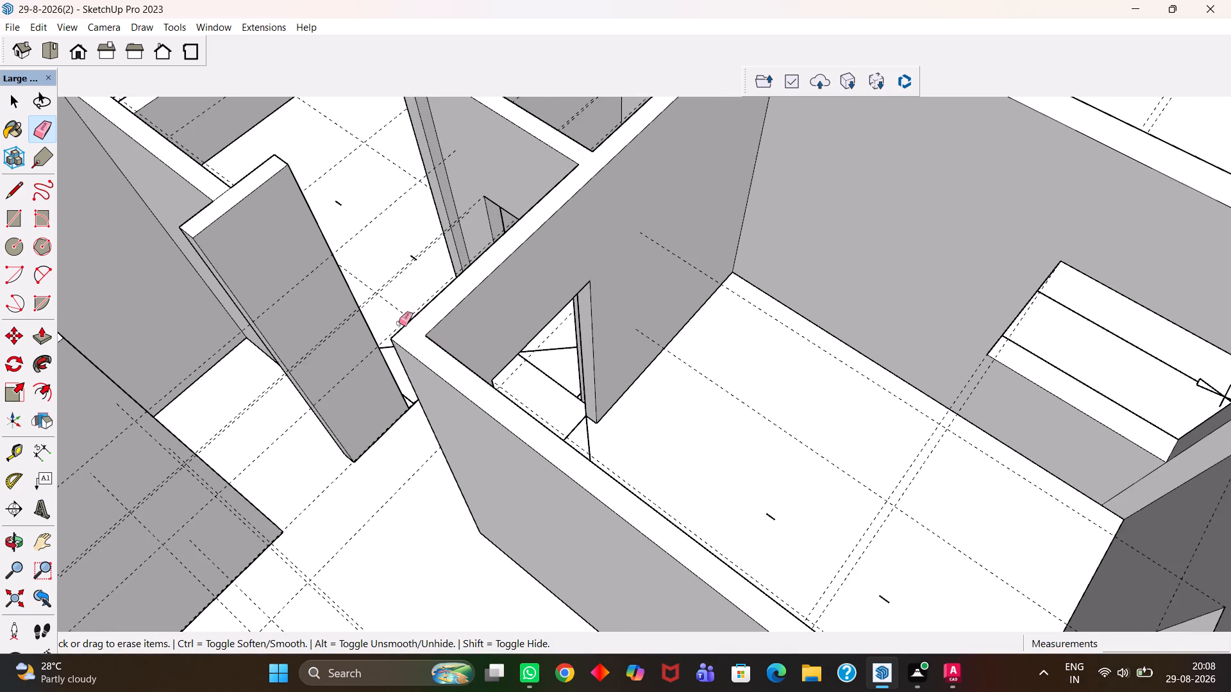
Erase the leftover vertical seam edges beside the windows on the inner faces of the corner room's outer walls.
middle_click_drag(374, 333, 598, 324)
middle_click(598, 324)
middle_click(598, 327)
scroll(601, 328, "up", 2)
key("h")
left_click_drag(746, 309, 476, 388)
scroll(467, 389, "down", 3)
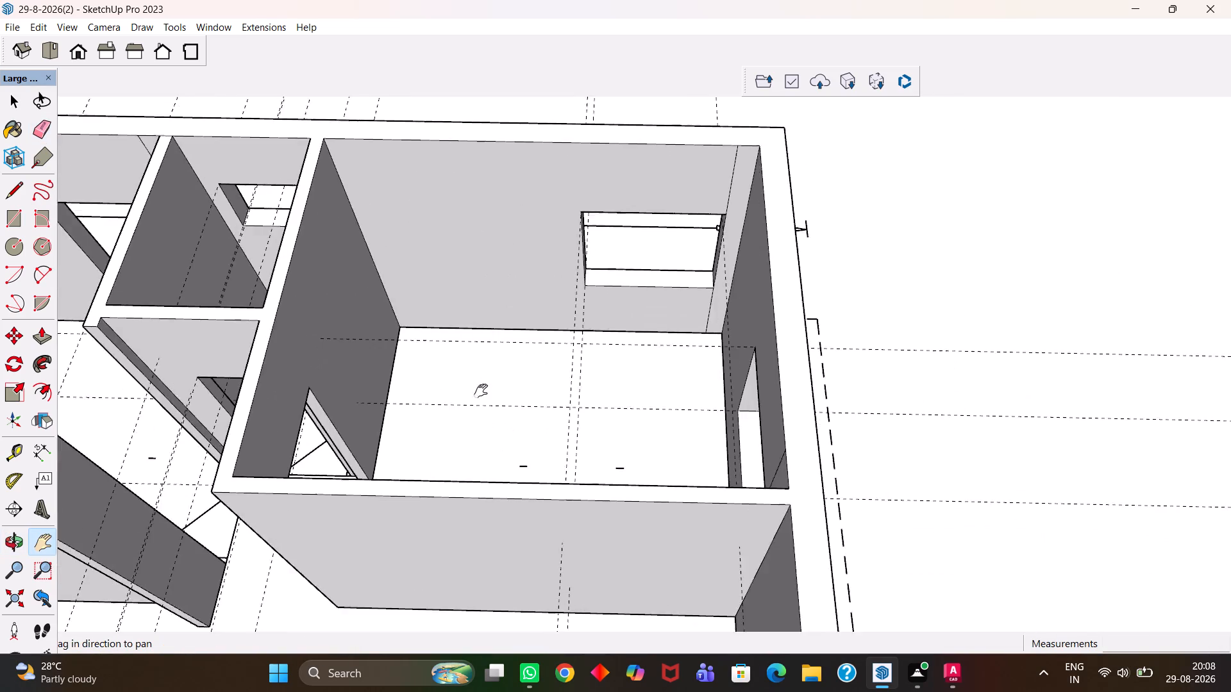
scroll(481, 391, "down", 2)
scroll(490, 379, "up", 1)
middle_click_drag(490, 379, 752, 370)
scroll(749, 355, "up", 4)
middle_click_drag(605, 335, 835, 338)
scroll(830, 343, "up", 1)
left_click_drag(846, 313, 719, 428)
middle_click_drag(714, 357, 756, 334)
scroll(757, 334, "up", 2)
key("e")
left_click_drag(759, 257, 744, 254)
left_click_drag(708, 466, 694, 473)
scroll(685, 472, "down", 9)
Erase the short seam edge between the window and the door on the adjoining room's outer wall.
key("h")
scroll(624, 440, "up", 3)
middle_click_drag(626, 443, 743, 471)
left_click_drag(798, 424, 526, 463)
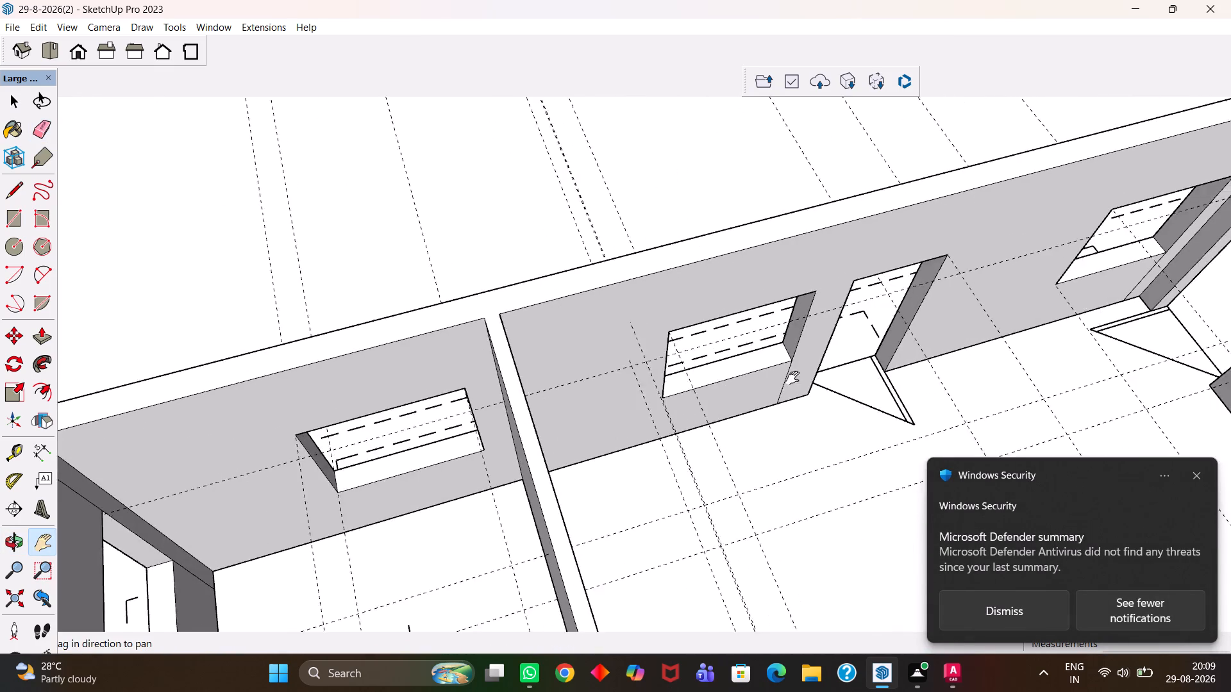
left_click_drag(792, 378, 637, 416)
scroll(633, 407, "up", 5)
middle_click(624, 432)
key("e")
left_click_drag(629, 427, 621, 427)
scroll(621, 427, "down", 3)
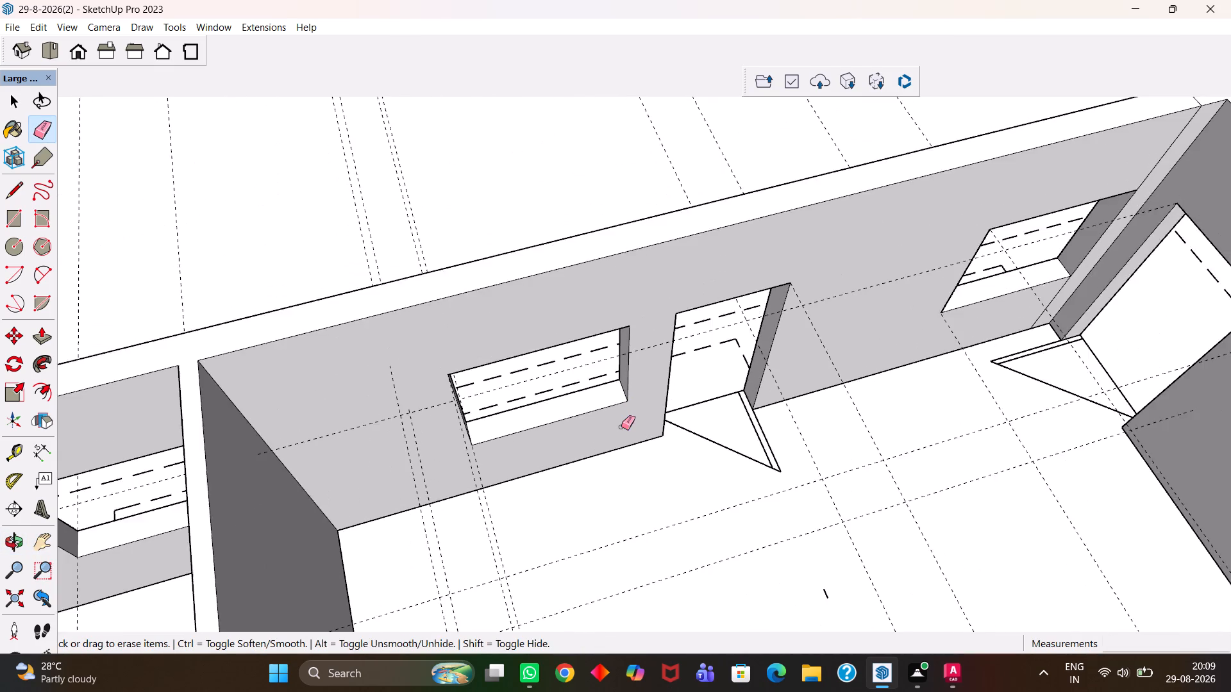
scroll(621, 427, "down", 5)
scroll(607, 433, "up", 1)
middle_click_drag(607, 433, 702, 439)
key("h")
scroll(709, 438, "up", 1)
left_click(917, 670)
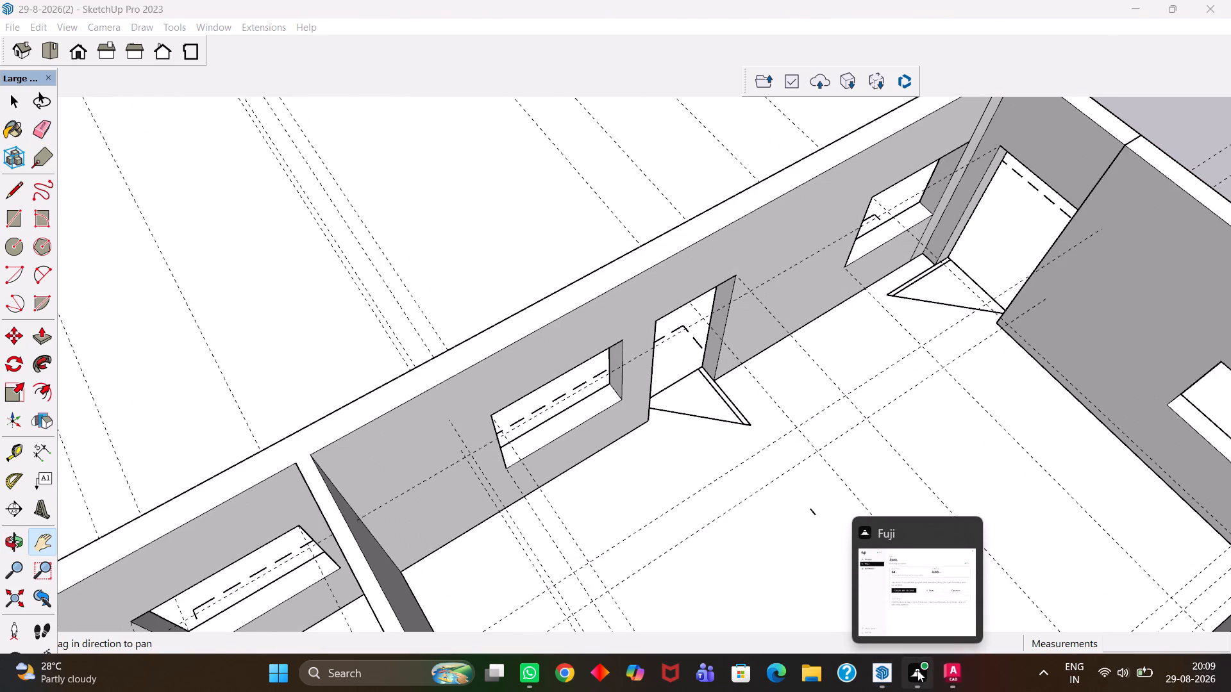
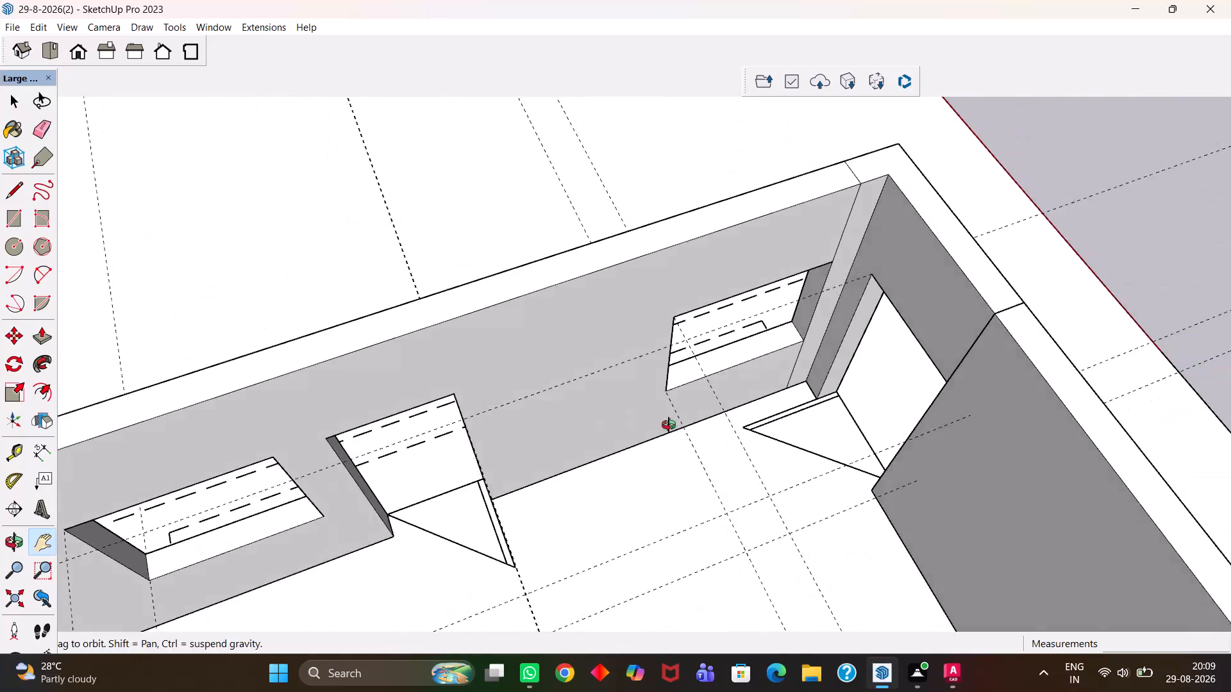
Erase the leftover seam edges on the wall top and inner face between the window and the room's corner.
scroll(789, 280, "up", 6)
left_click_drag(790, 239, 789, 393)
middle_click_drag(787, 373, 752, 352)
scroll(752, 352, "up", 2)
key("e")
left_click(867, 288)
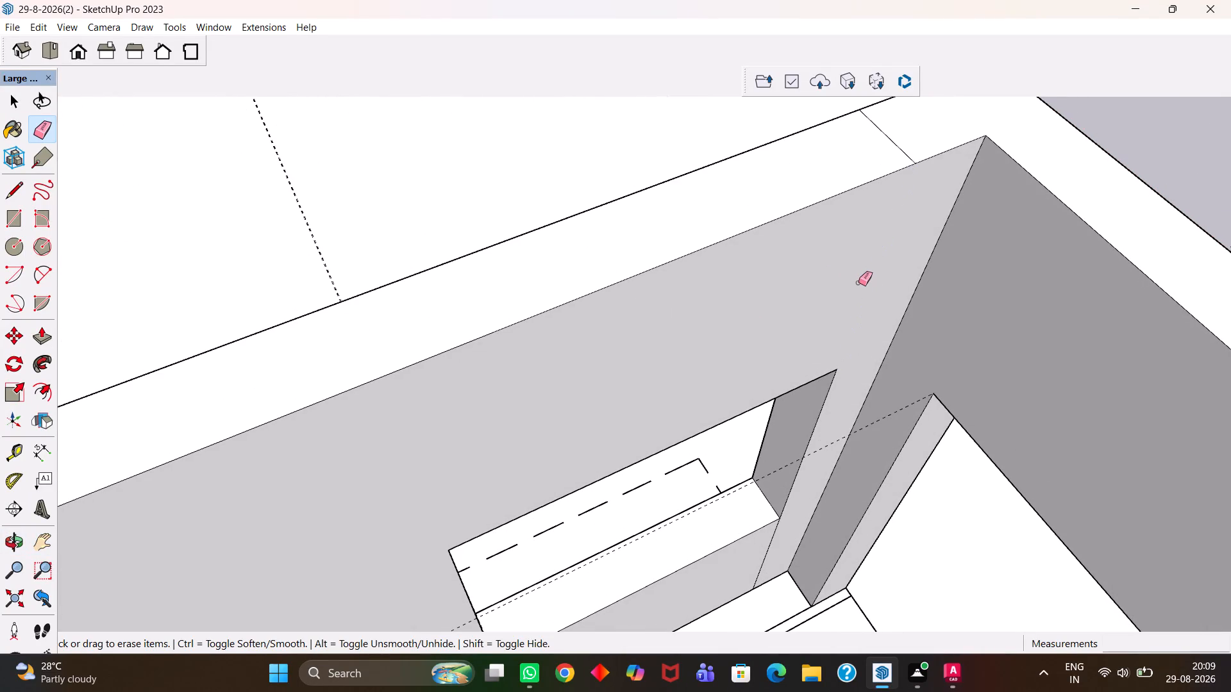
left_click(897, 147)
left_click_drag(771, 554, 761, 548)
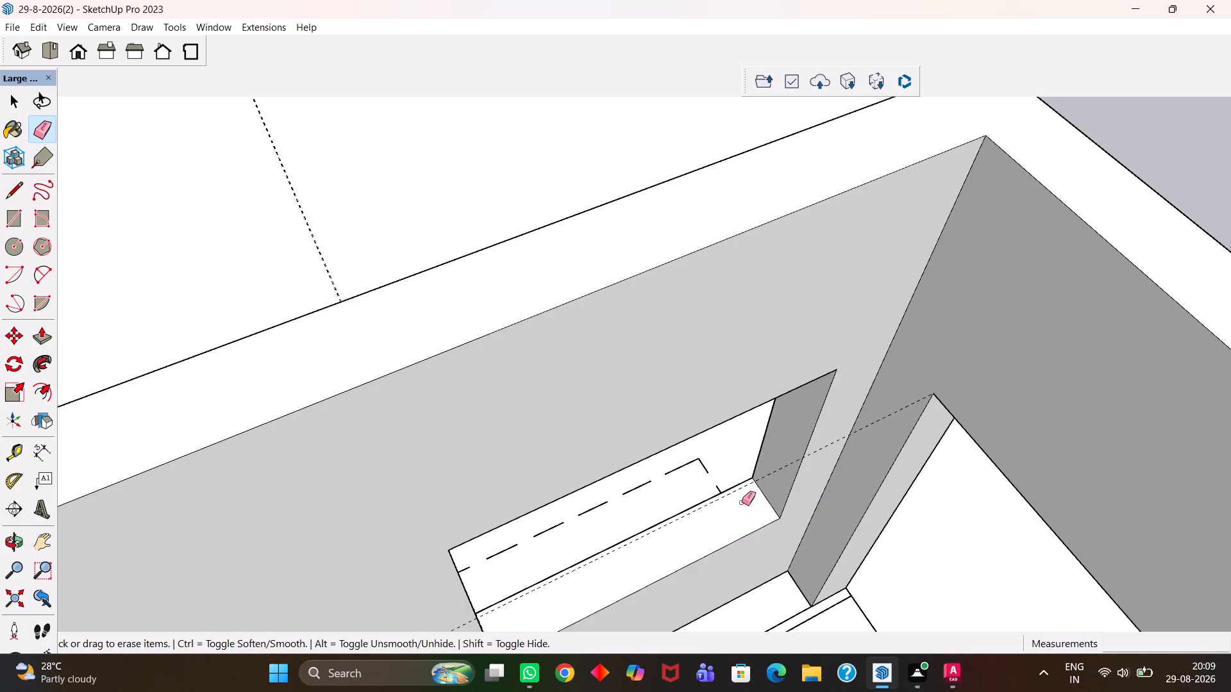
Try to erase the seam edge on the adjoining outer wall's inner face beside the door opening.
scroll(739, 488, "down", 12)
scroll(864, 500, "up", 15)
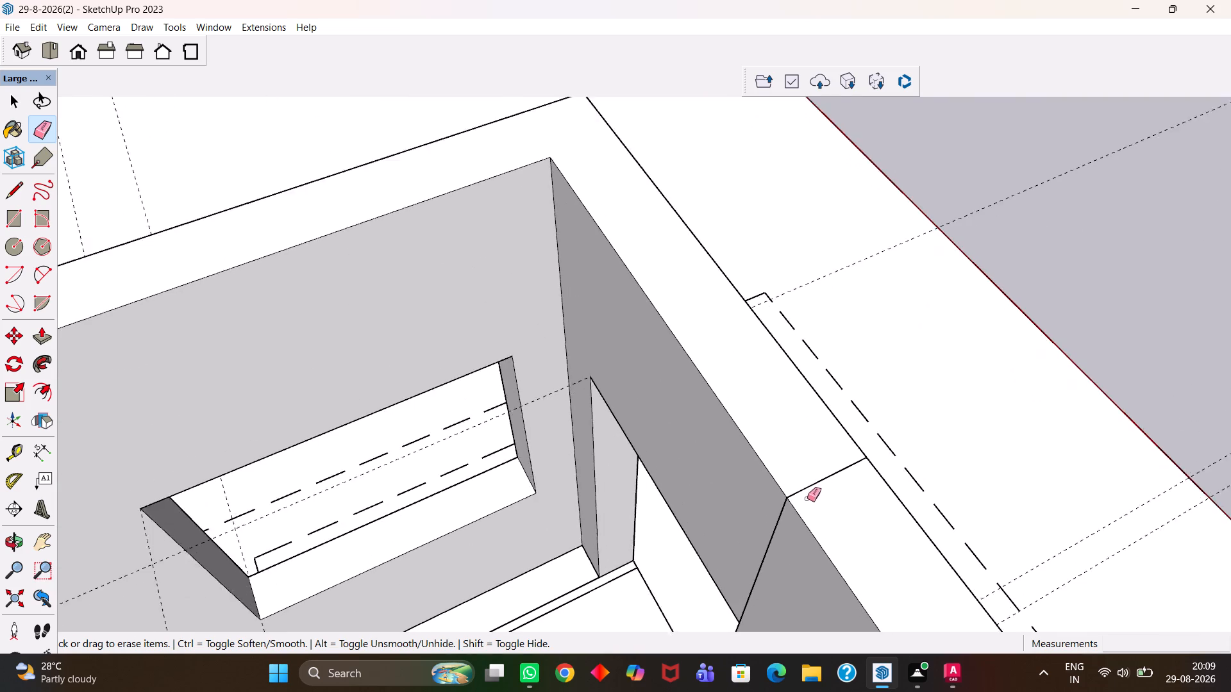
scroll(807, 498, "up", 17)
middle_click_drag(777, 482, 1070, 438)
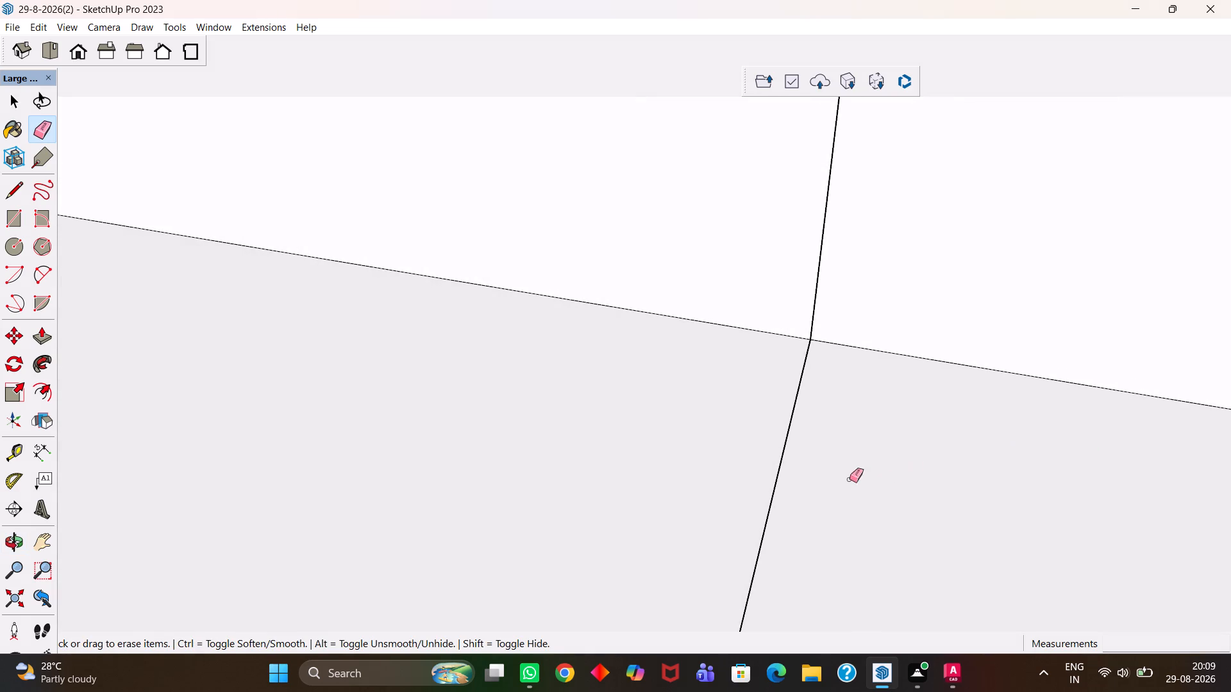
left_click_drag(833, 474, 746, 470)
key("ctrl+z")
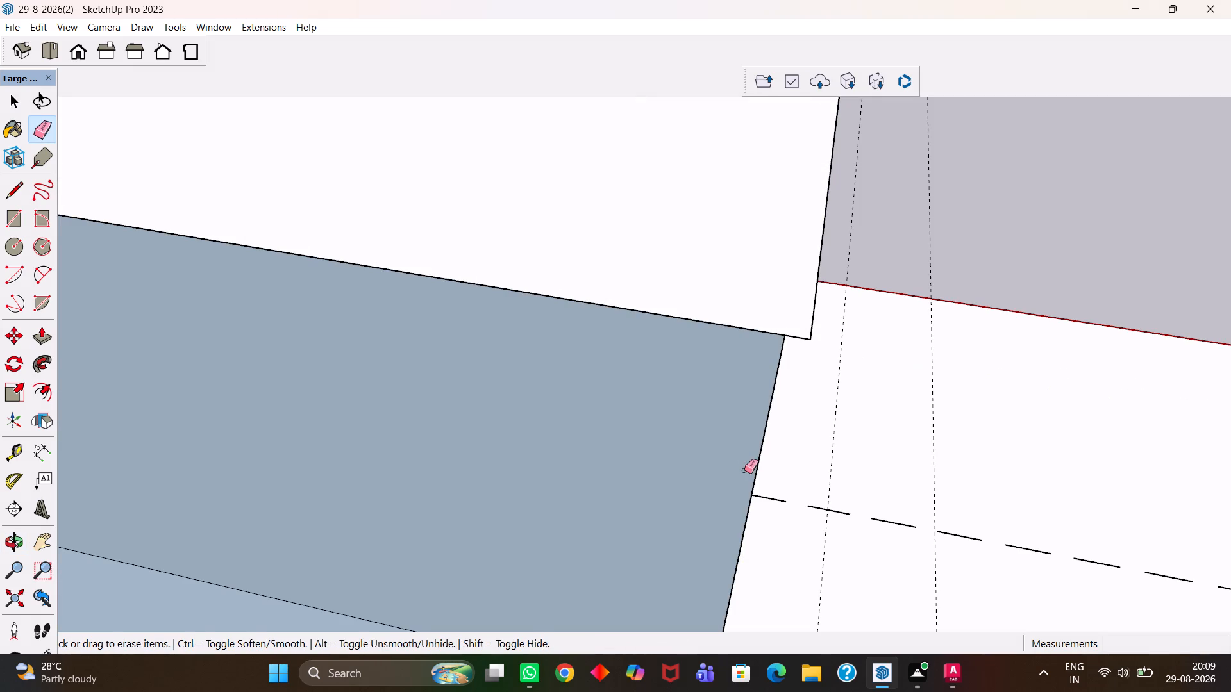
Examine the outer walls along the staircase side and the unfinished opening near the plan's corner.
scroll(743, 470, "down", 8)
key("h")
scroll(731, 472, "down", 19)
scroll(711, 459, "up", 1)
middle_click_drag(710, 459, 736, 493)
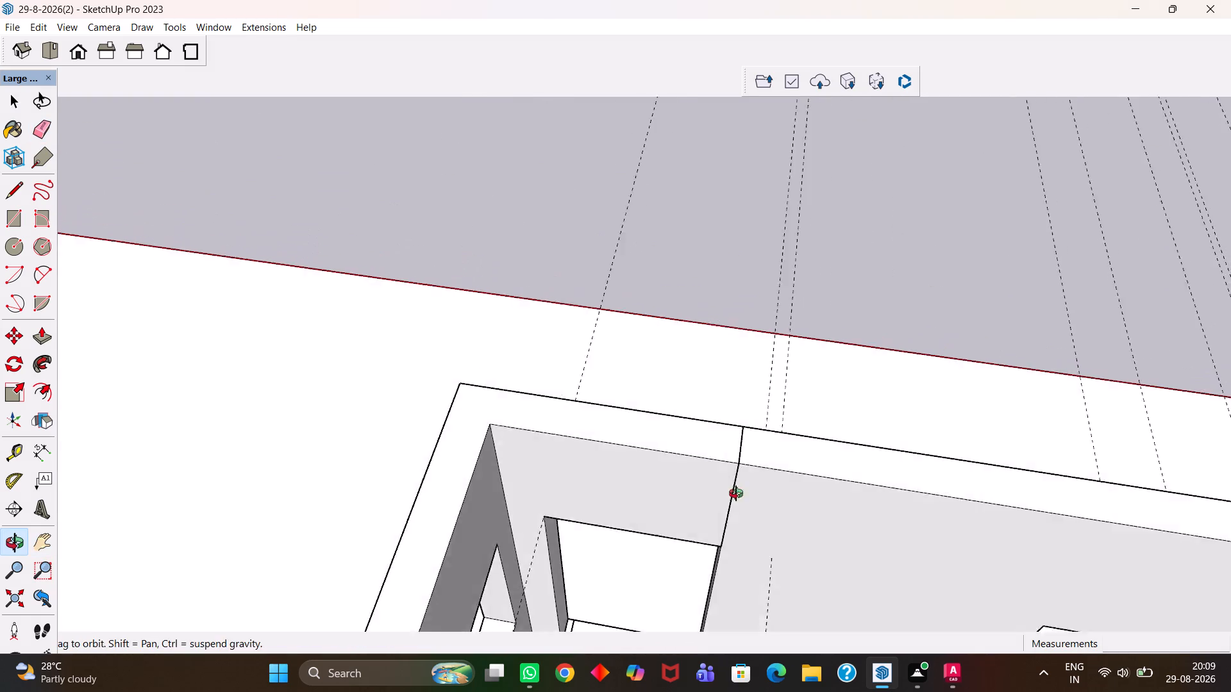
middle_click_drag(736, 493, 771, 513)
key("h")
scroll(805, 509, "up", 1)
left_click_drag(817, 509, 487, 354)
scroll(502, 375, "down", 5)
middle_click_drag(574, 421, 629, 394)
left_click_drag(880, 461, 702, 374)
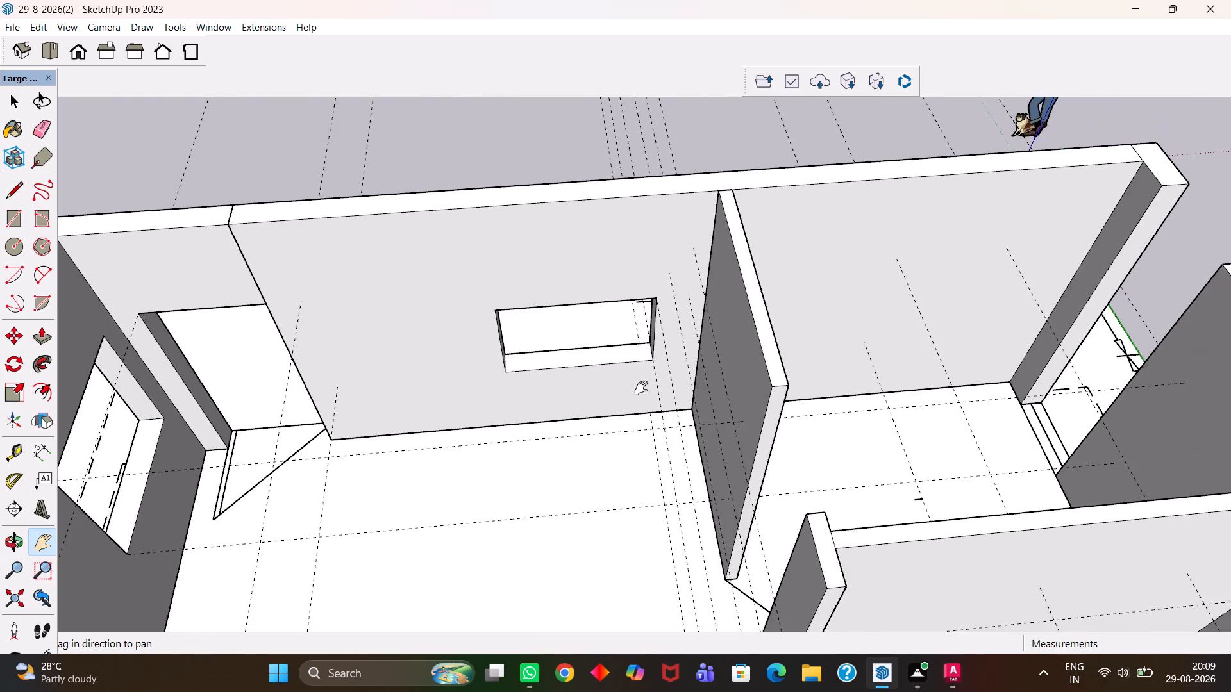
scroll(641, 393, "down", 5)
scroll(626, 425, "up", 1)
middle_click_drag(626, 426, 832, 436)
scroll(832, 436, "up", 5)
left_click_drag(869, 350, 826, 532)
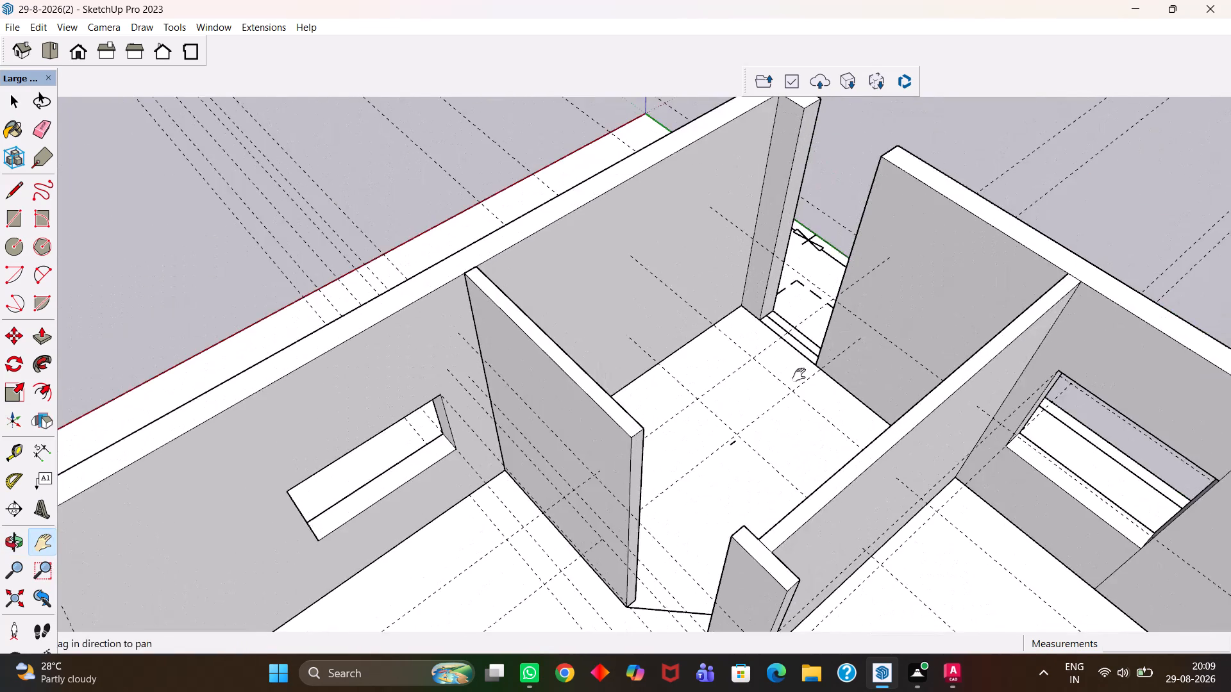
middle_click_drag(785, 379, 715, 412)
scroll(778, 382, "up", 1)
left_click_drag(749, 311, 776, 504)
middle_click_drag(847, 548, 703, 530)
key("h")
scroll(703, 530, "up", 1)
scroll(707, 532, "down", 6)
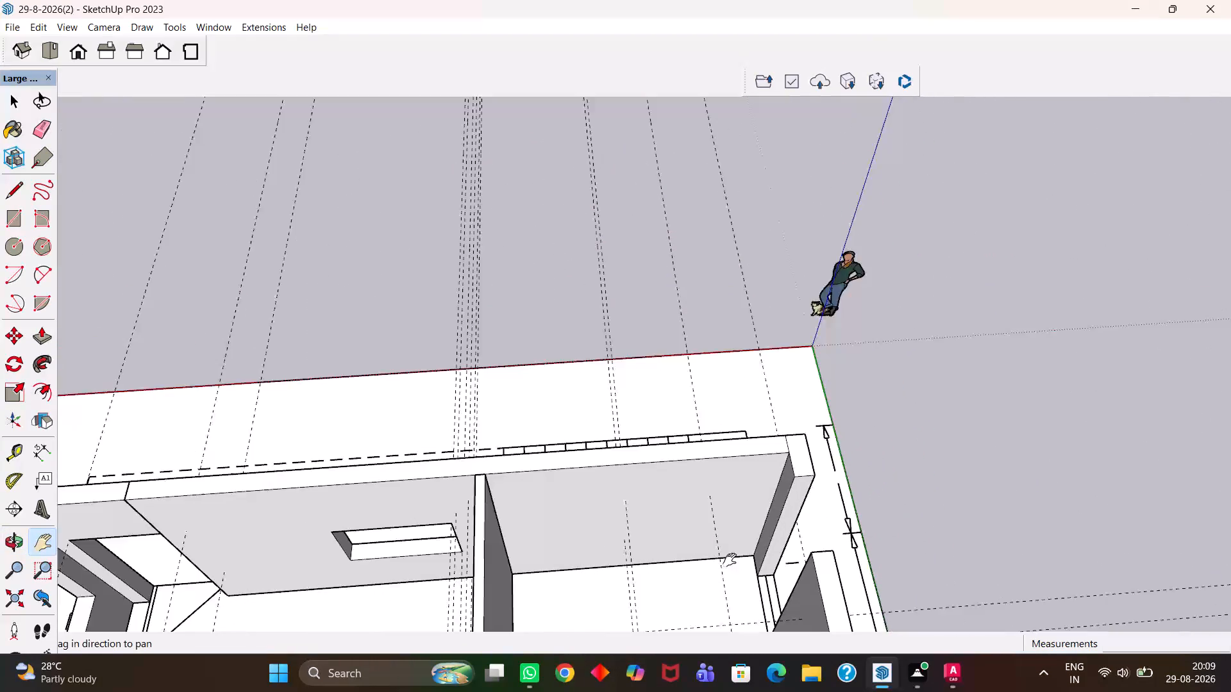
scroll(773, 528, "up", 6)
middle_click_drag(716, 553, 1037, 466)
scroll(724, 554, "up", 1)
scroll(886, 445, "down", 5)
middle_click_drag(857, 415, 840, 557)
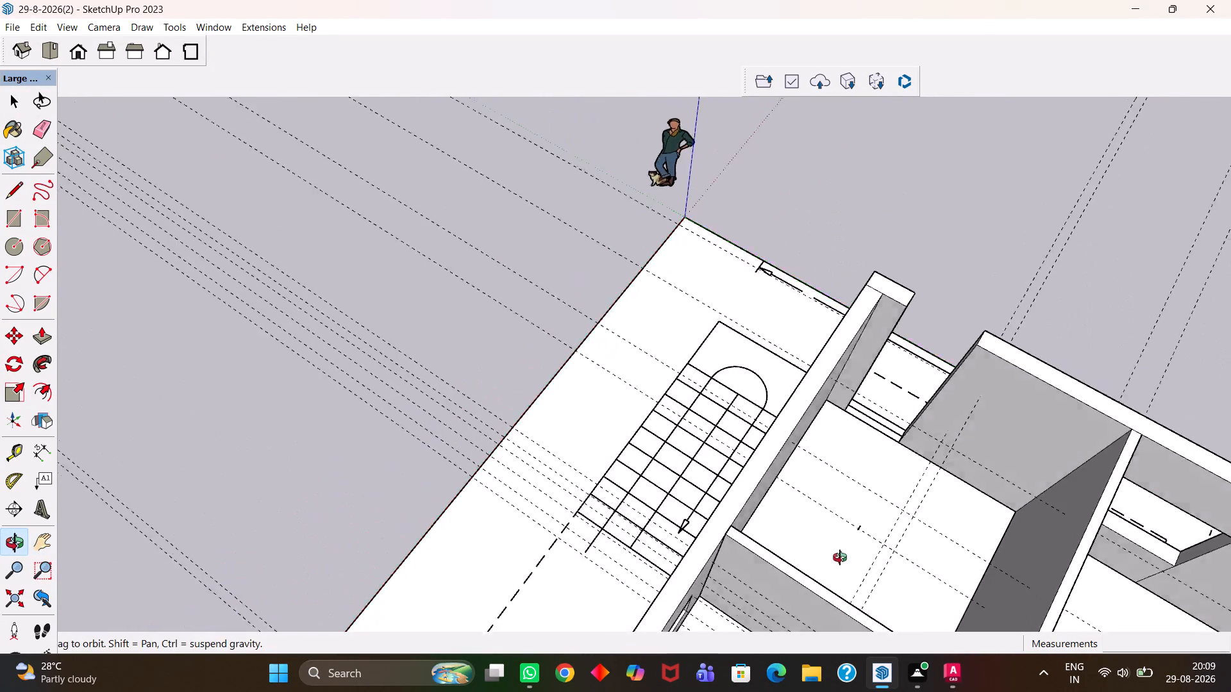
middle_click_drag(840, 557, 831, 576)
scroll(1032, 468, "up", 1)
left_click_drag(1032, 457, 669, 606)
scroll(565, 559, "up", 10)
middle_click_drag(579, 521, 535, 507)
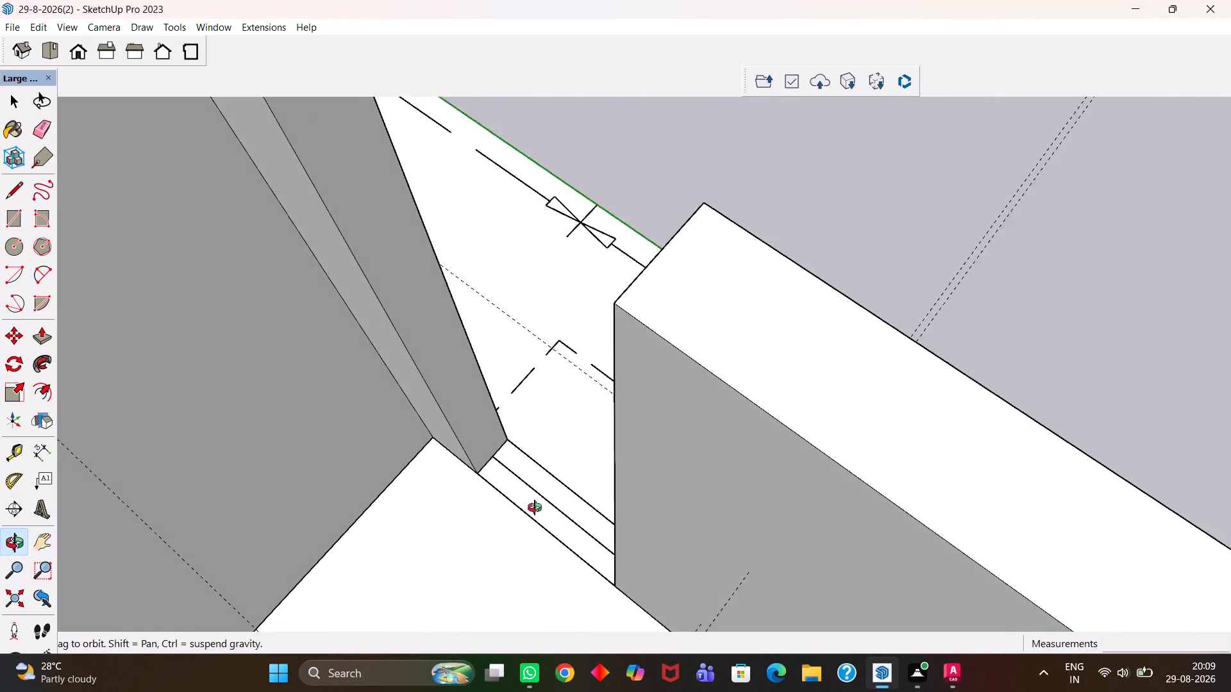
middle_click_drag(535, 507, 503, 498)
scroll(503, 498, "up", 5)
scroll(501, 484, "down", 11)
left_click_drag(524, 446, 624, 517)
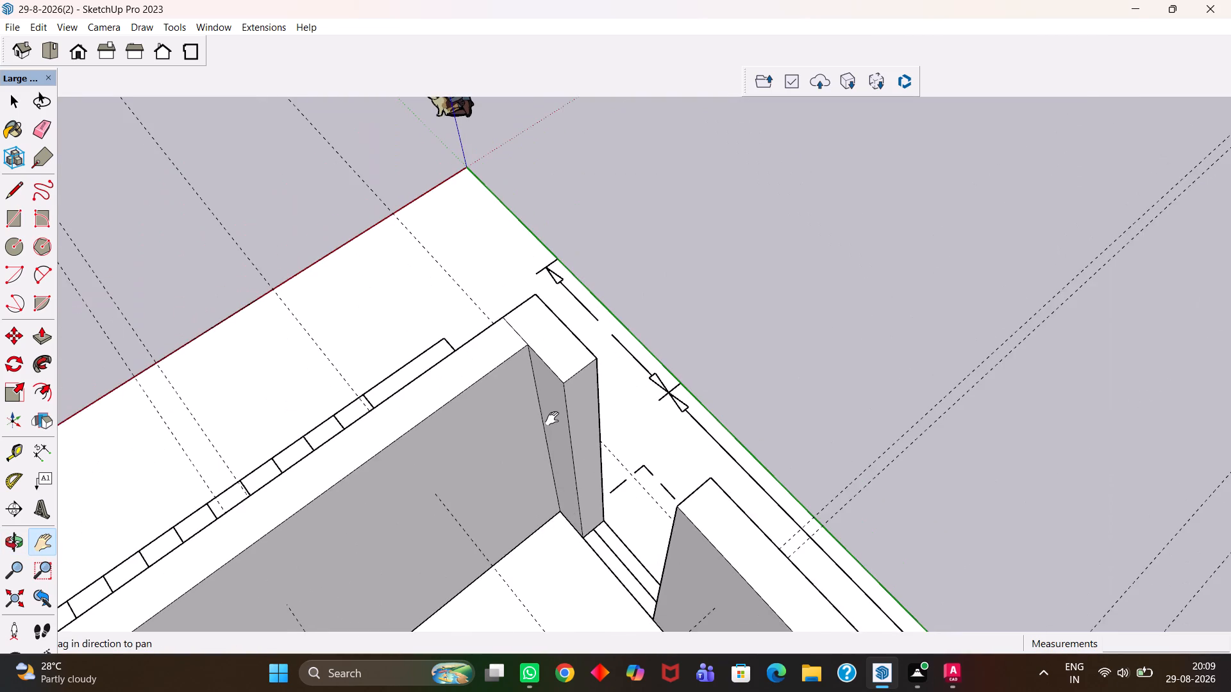
scroll(552, 413, "up", 4)
scroll(554, 414, "down", 6)
left_click_drag(571, 547, 636, 325)
scroll(619, 362, "down", 6)
Place a guide 3' below the top edge of the short wall's end face at the opening near the staircase.
middle_click_drag(616, 434, 782, 380)
scroll(638, 431, "up", 1)
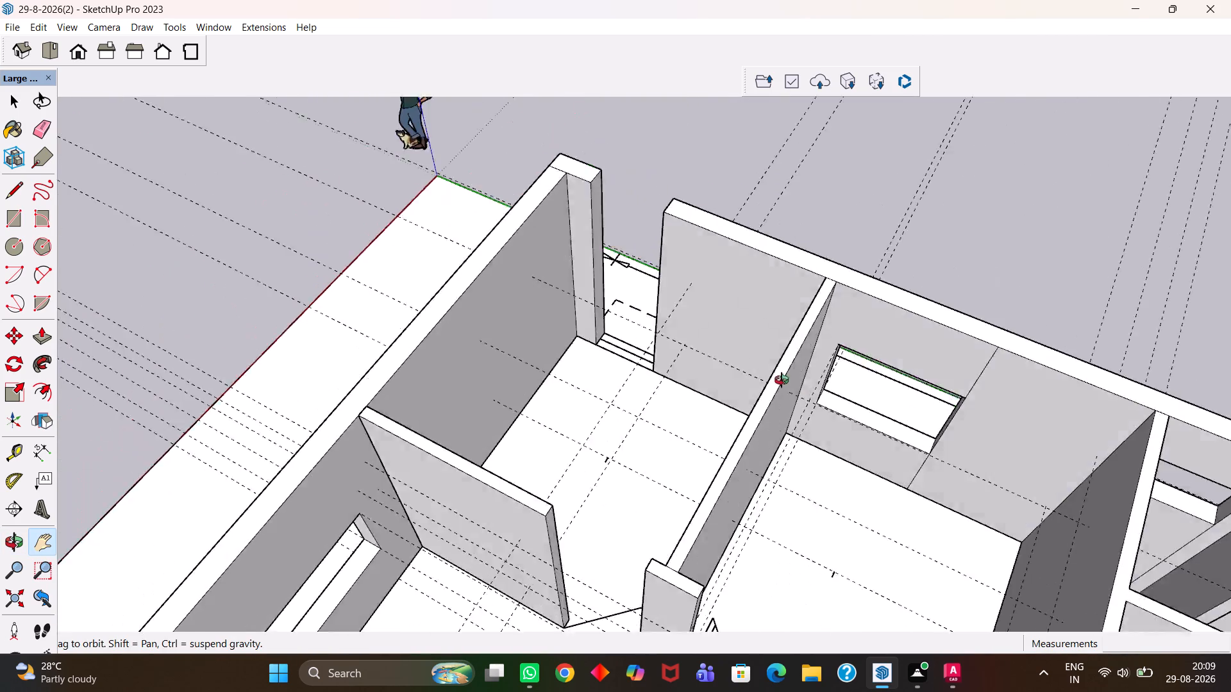
middle_click_drag(782, 380, 800, 473)
left_click_drag(710, 298, 768, 434)
scroll(582, 340, "up", 5)
middle_click_drag(720, 397, 554, 358)
scroll(699, 402, "up", 3)
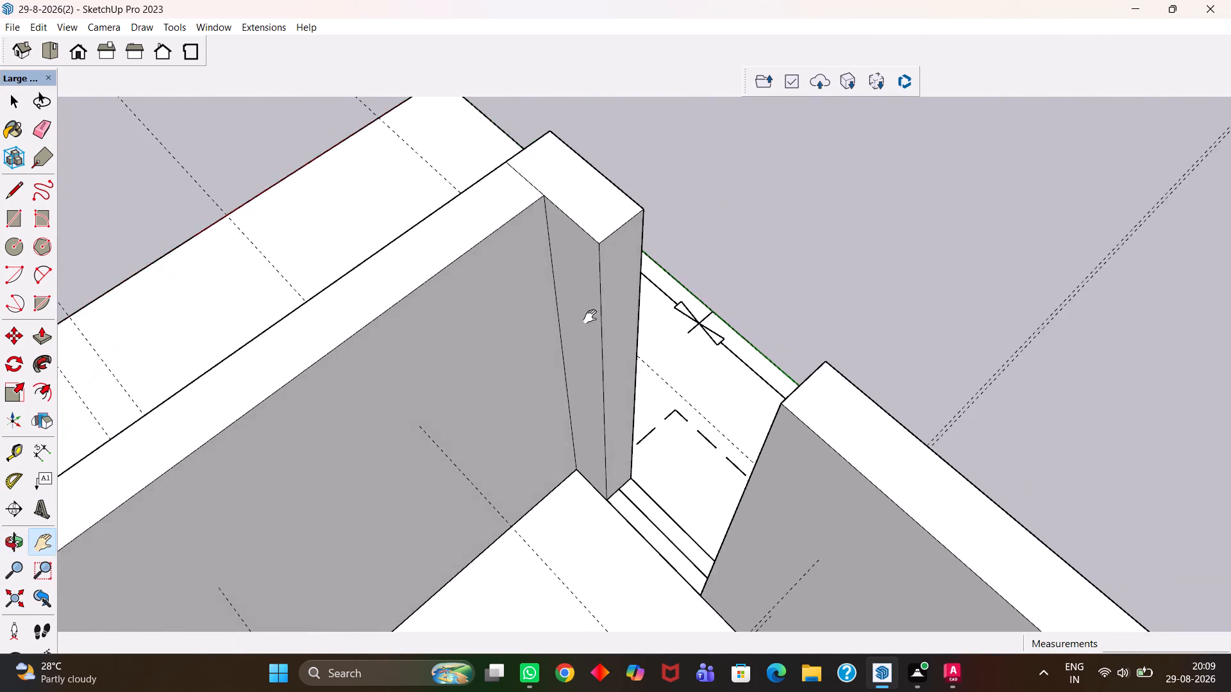
left_click_drag(591, 319, 630, 409)
middle_click_drag(660, 431, 604, 411)
scroll(606, 406, "up", 2)
key("t")
left_click(643, 287)
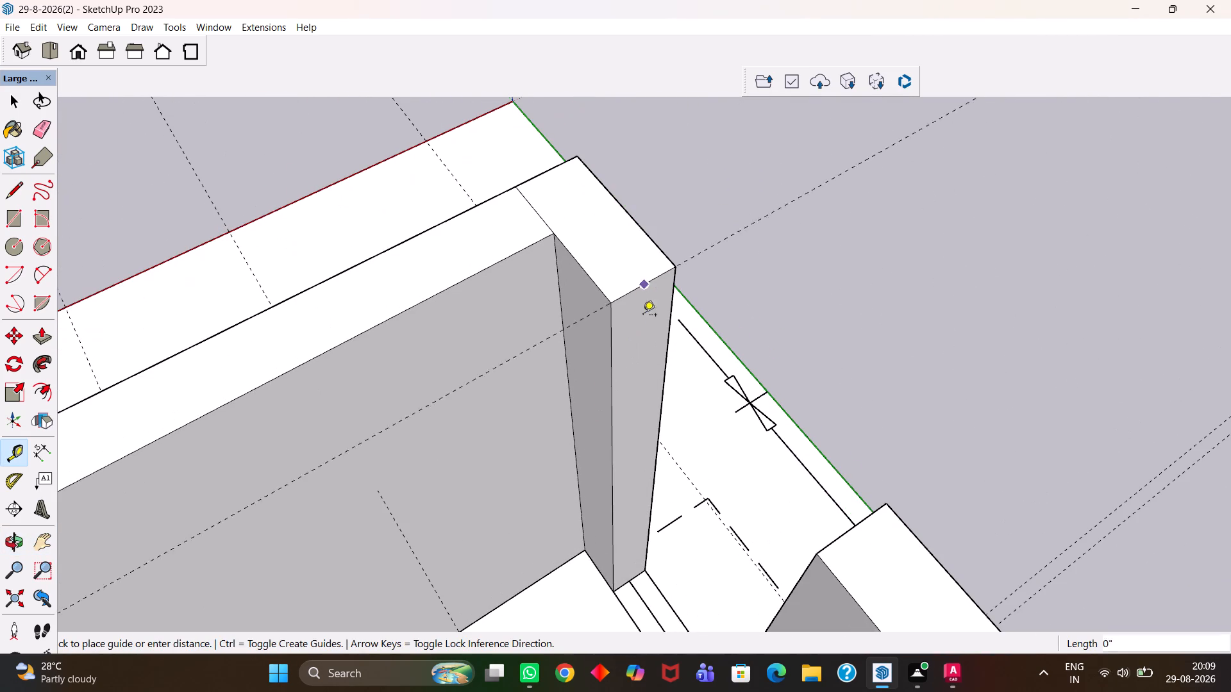
type("3'")
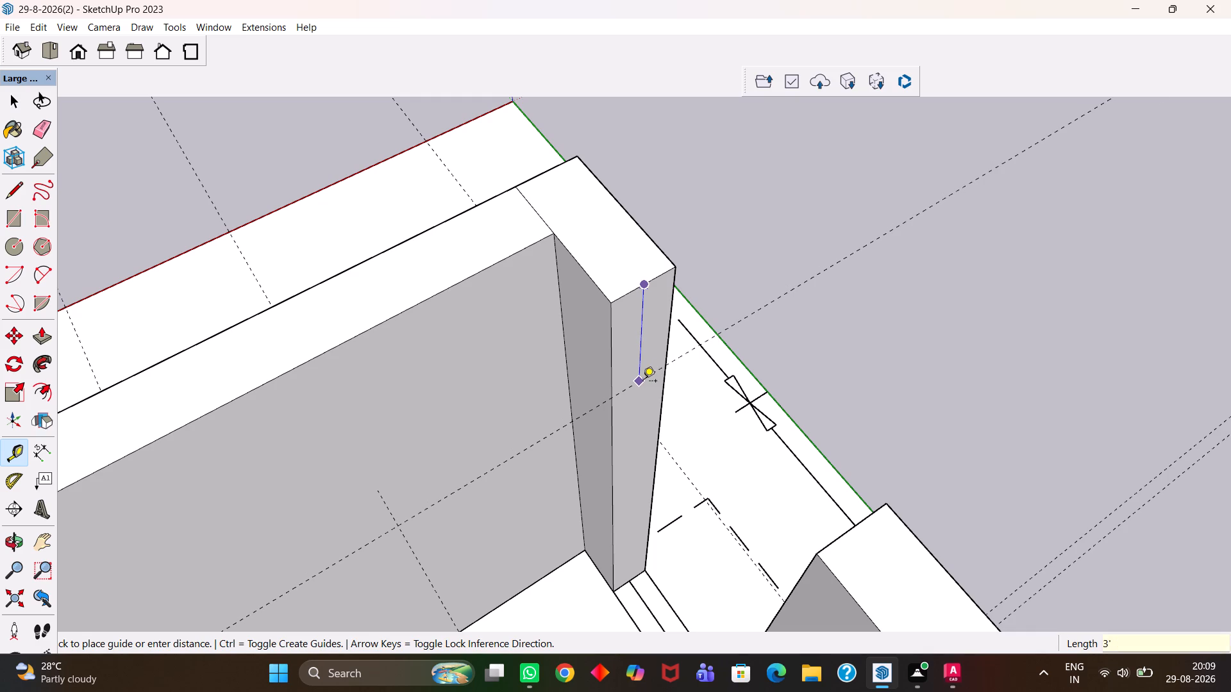
key("Return")
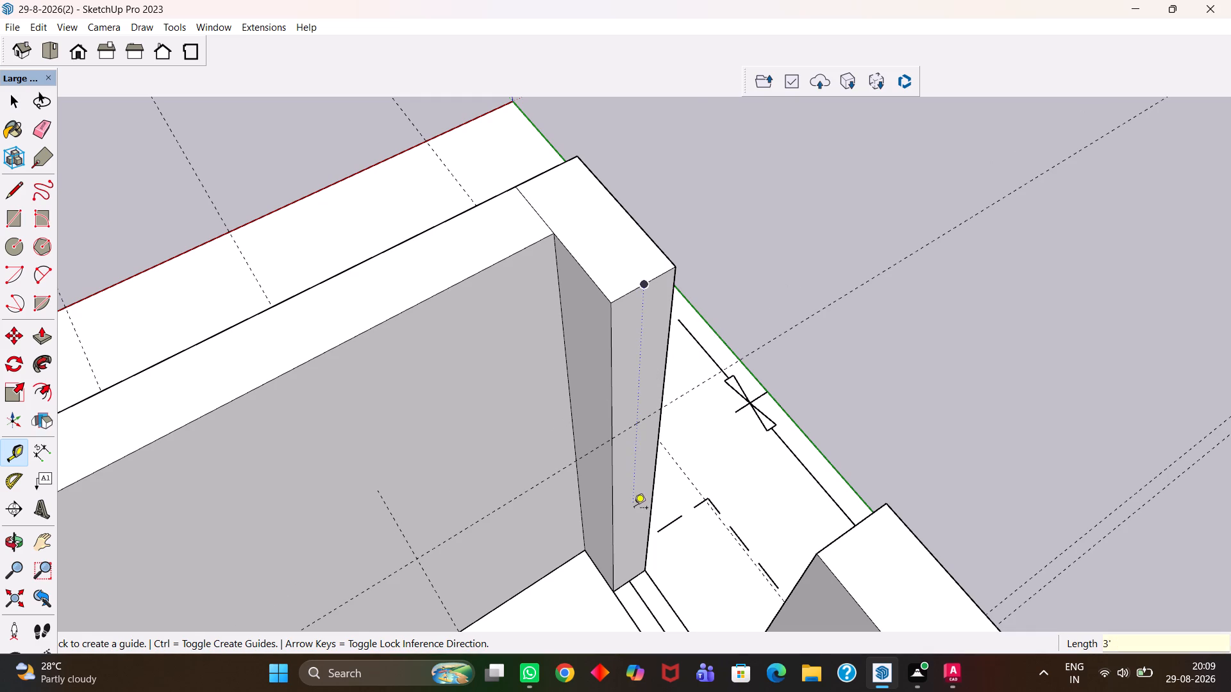
Place a guide 3' above the bottom edge of the same wall end face.
scroll(636, 571, "up", 2)
left_click(642, 575)
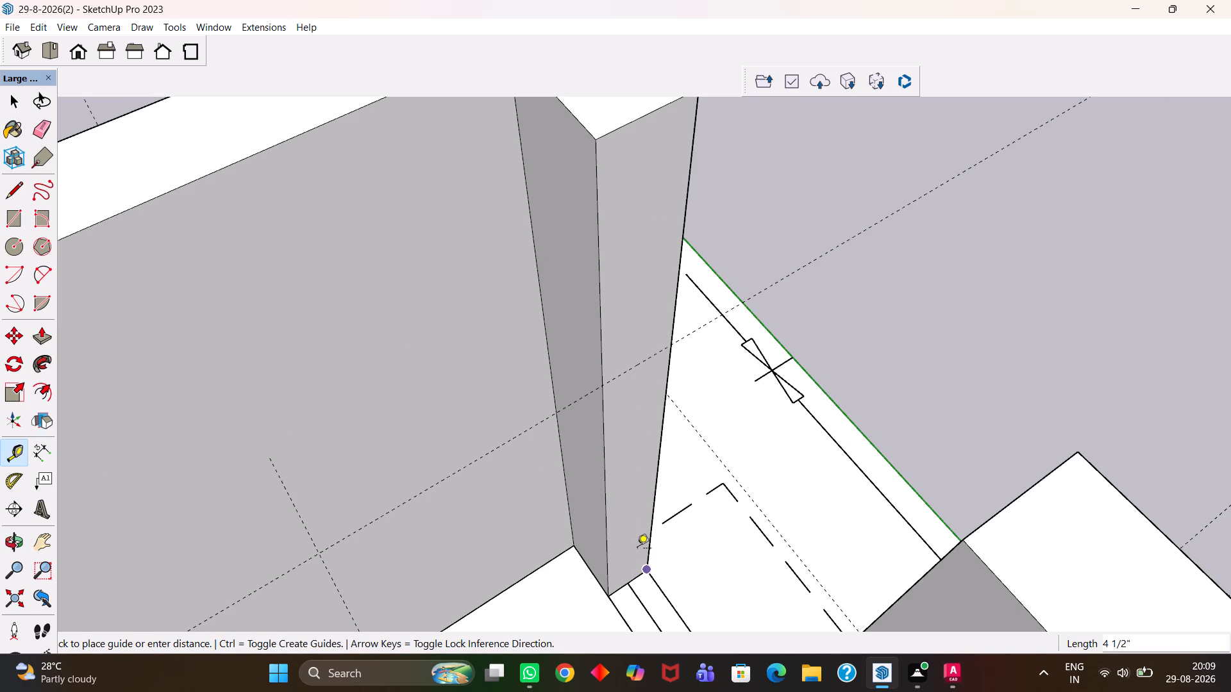
key("t")
scroll(637, 548, "up", 8)
scroll(636, 570, "down", 7)
middle_click_drag(637, 557, 562, 560)
scroll(637, 557, "up", 1)
key("h")
scroll(562, 560, "up", 2)
left_click_drag(573, 590, 605, 478)
scroll(694, 465, "up", 4)
left_click_drag(675, 466, 657, 547)
scroll(632, 562, "up", 3)
key("t")
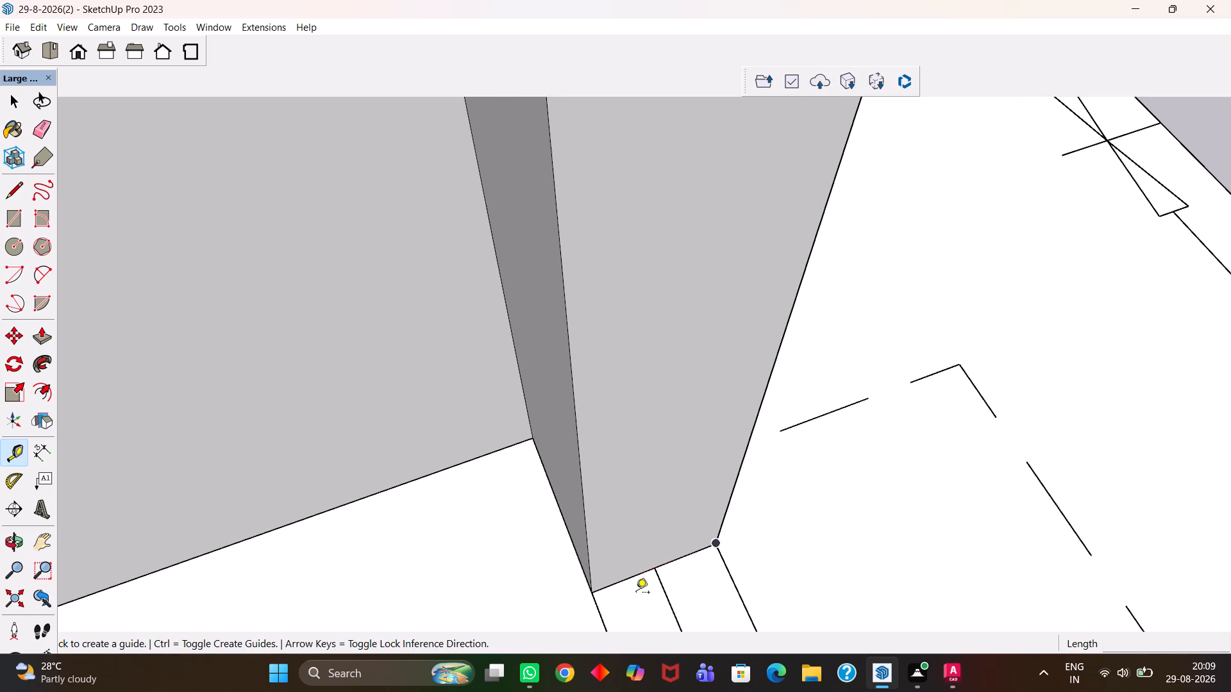
left_click(627, 582)
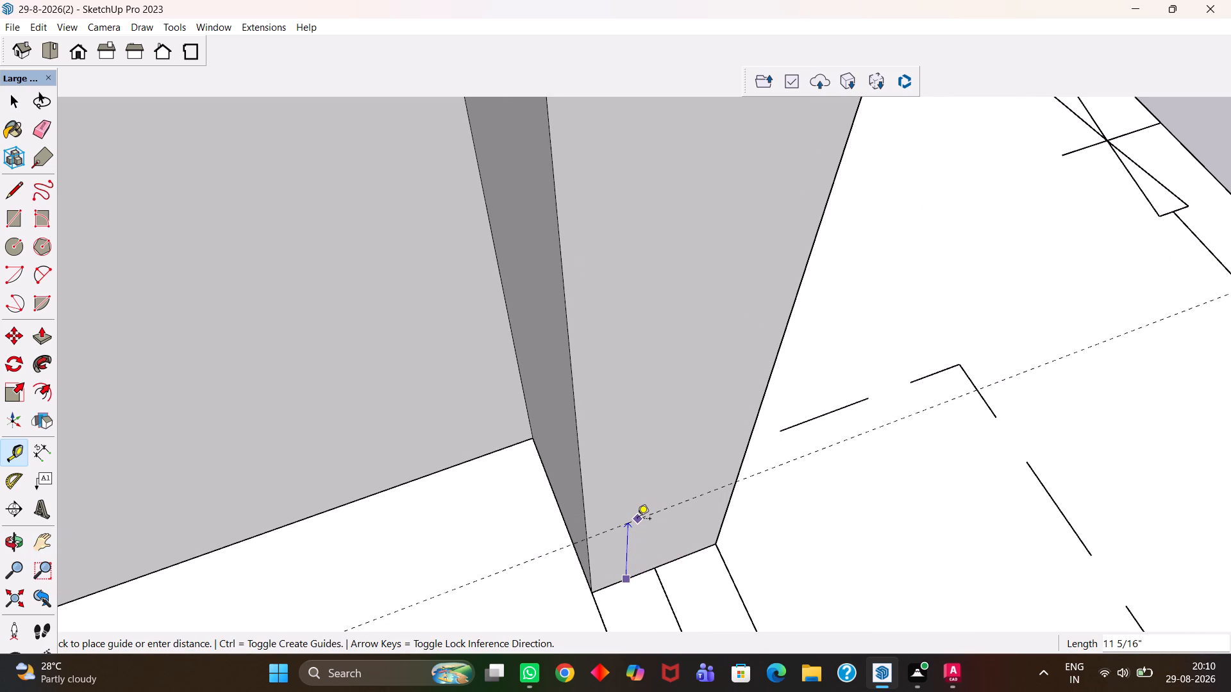
type("3'")
key("Return")
Inside the wall group, draw a line across the end face along the lower guide.
key("h")
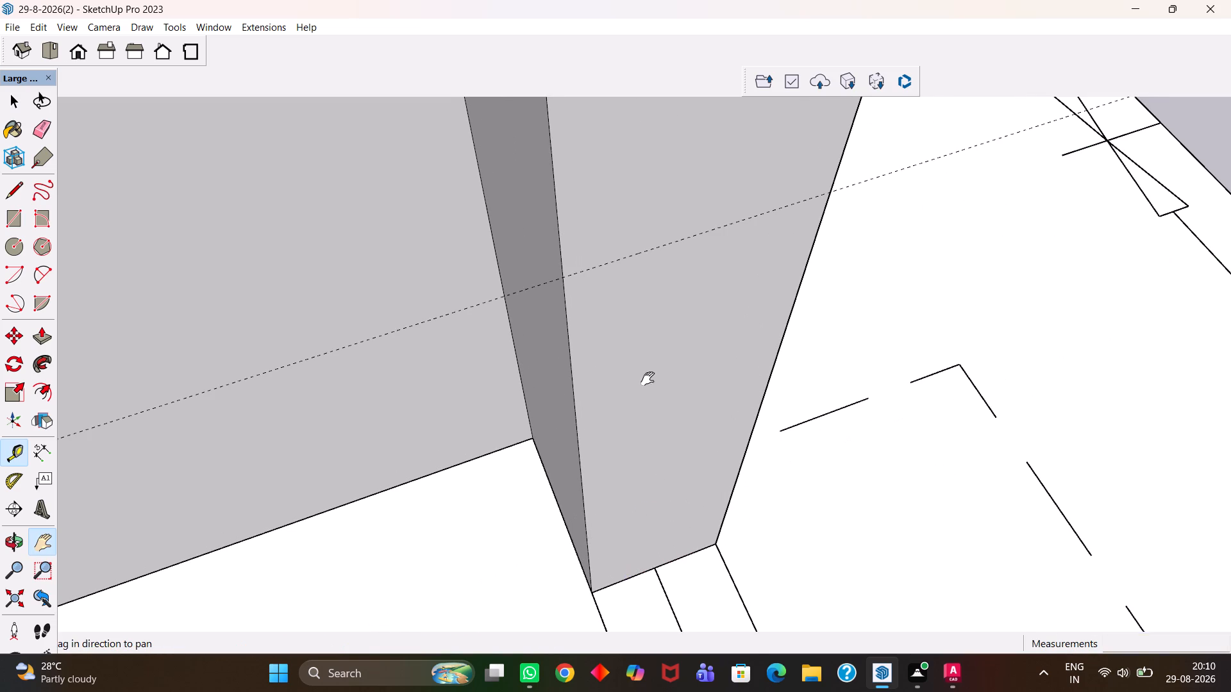
scroll(648, 368, "down", 13)
left_click_drag(643, 327, 629, 463)
scroll(629, 465, "down", 5)
middle_click_drag(628, 449, 677, 449)
scroll(636, 449, "up", 6)
scroll(660, 435, "down", 3)
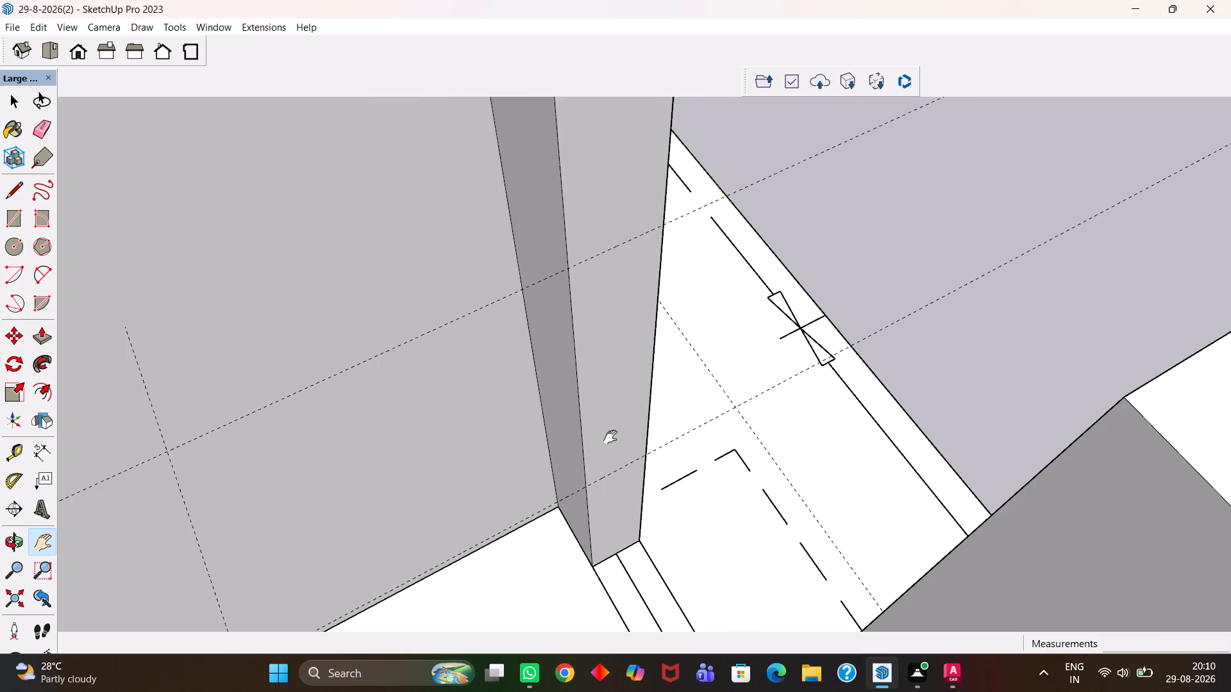
left_click_drag(559, 427, 614, 411)
middle_click_drag(655, 441, 632, 445)
scroll(633, 445, "up", 1)
key("space")
left_click(651, 423)
key("l")
scroll(651, 424, "up", 2)
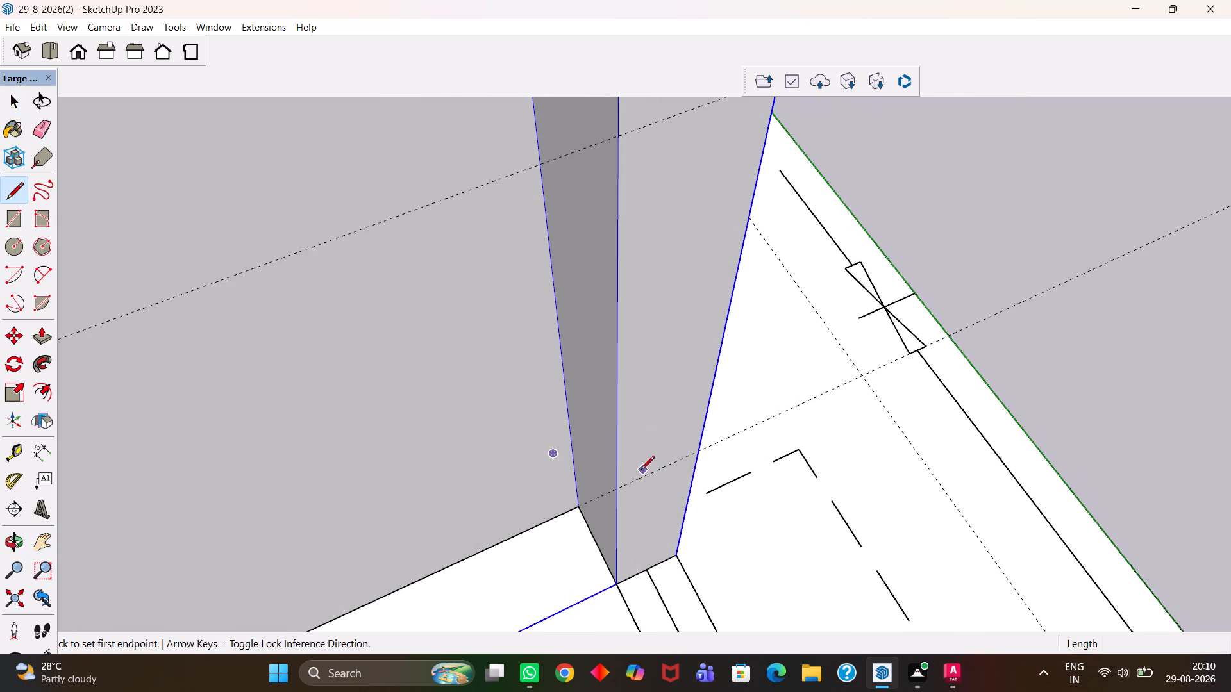
key("space")
double_click(651, 438)
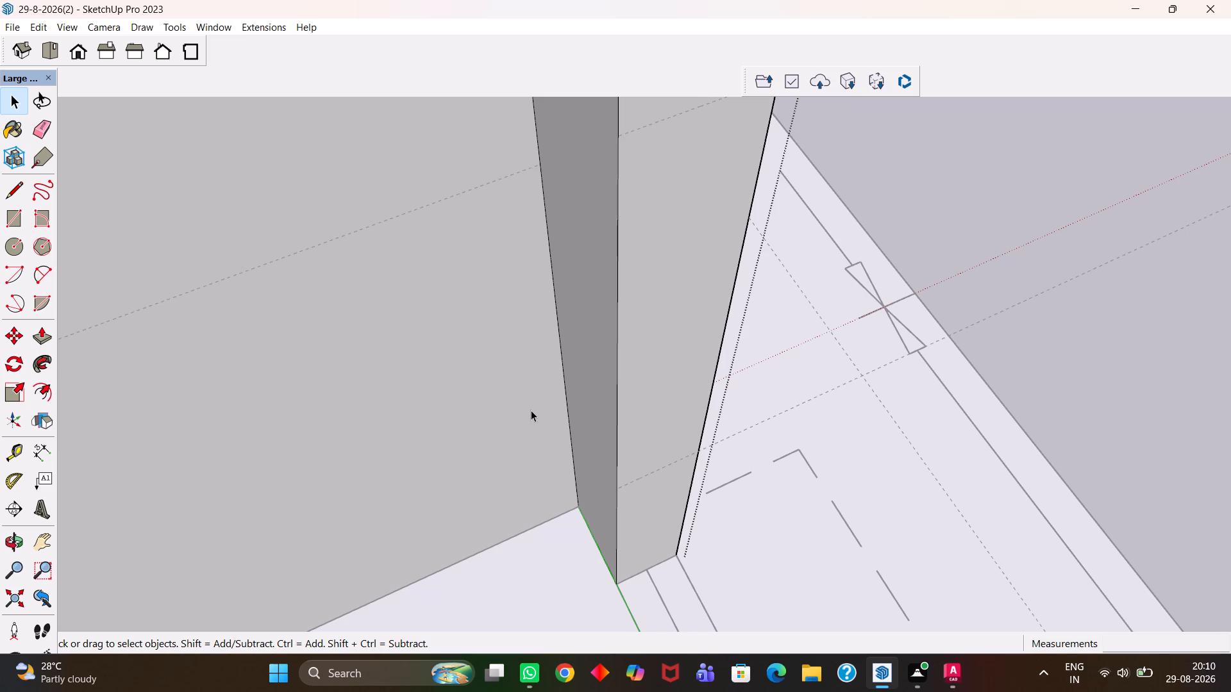
key("l")
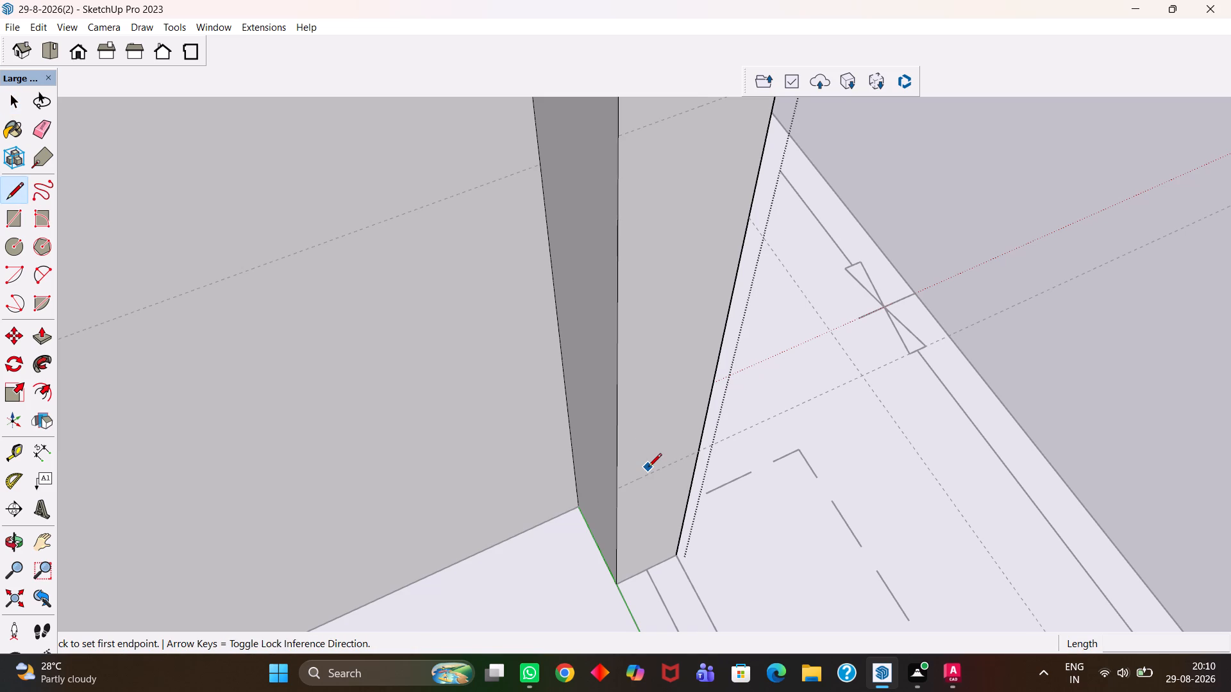
scroll(647, 466, "up", 2)
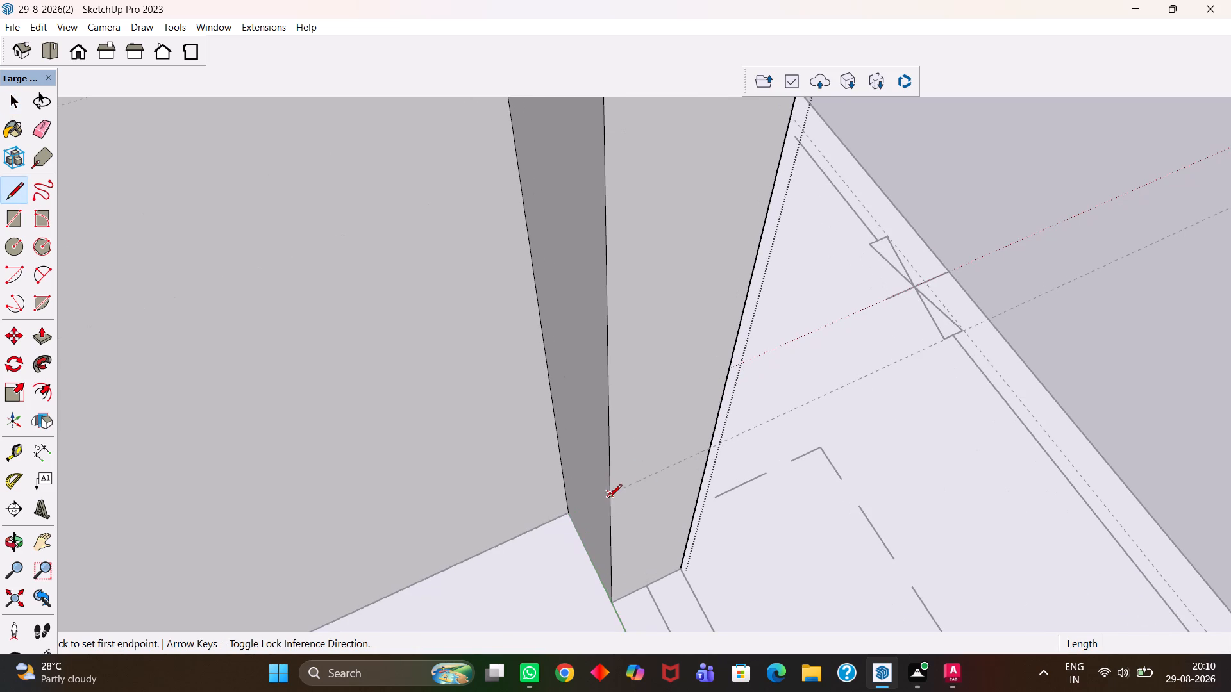
left_click(608, 498)
left_click(708, 446)
Draw a line across the same end face along the upper guide.
scroll(708, 446, "down", 4)
key("h")
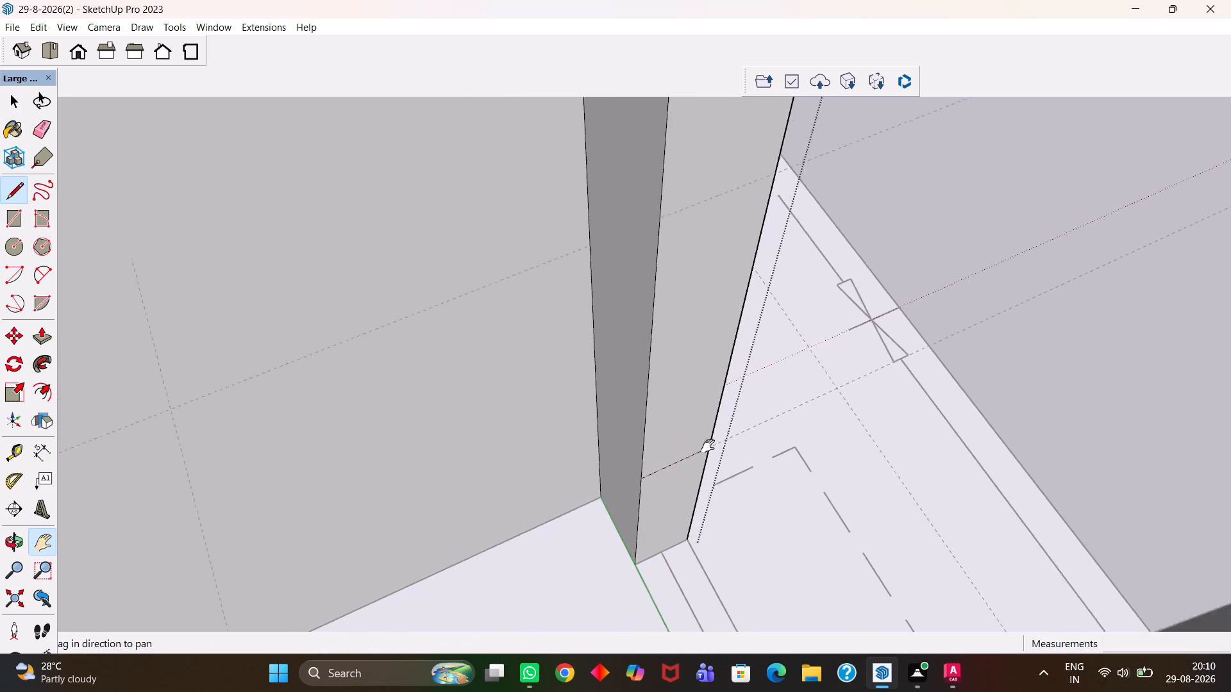
scroll(708, 446, "down", 2)
left_click_drag(694, 372, 692, 499)
scroll(690, 441, "up", 3)
key("l")
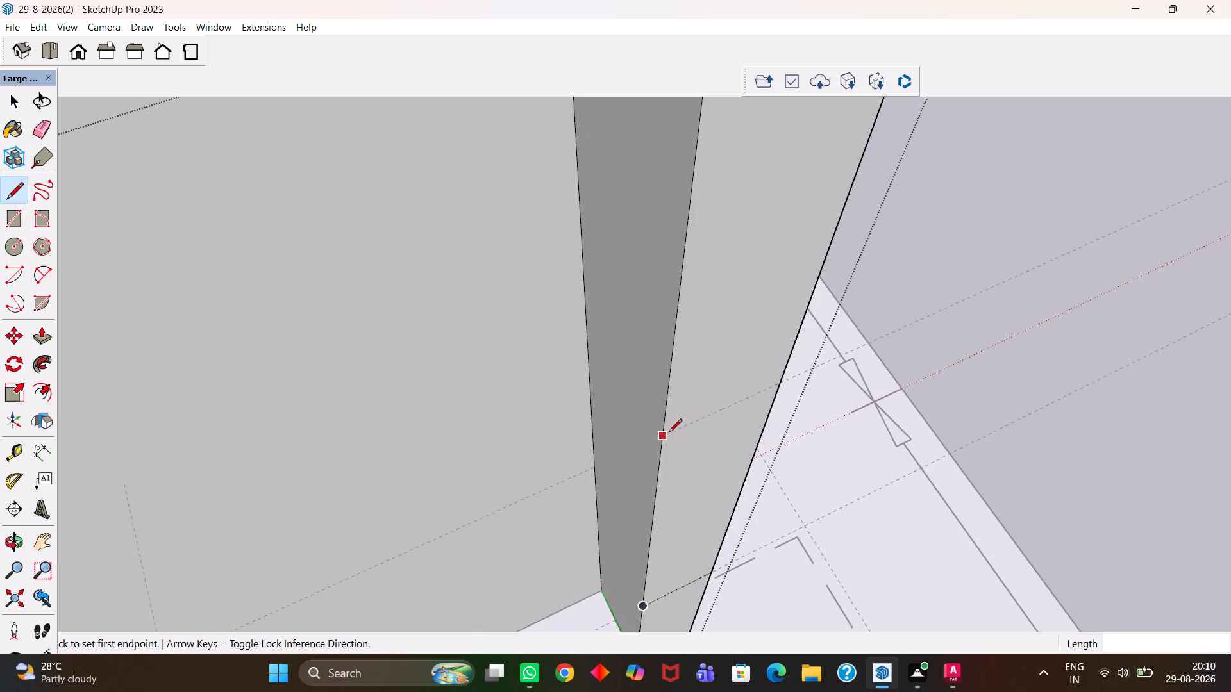
left_click(664, 433)
left_click(780, 381)
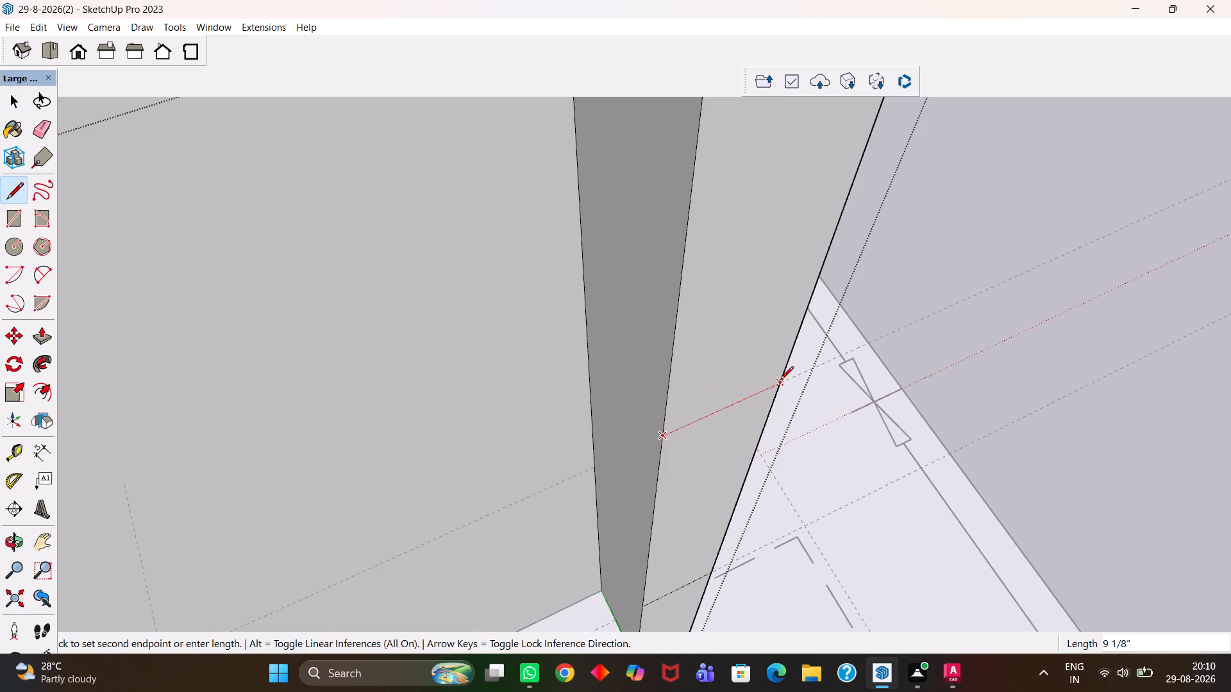
Push/Pull the upper section of the short wall's end face across the opening to the facing wall's corner near the staircase.
scroll(764, 387, "down", 5)
key("h")
scroll(759, 391, "down", 9)
scroll(728, 395, "up", 1)
middle_click_drag(749, 390, 617, 312)
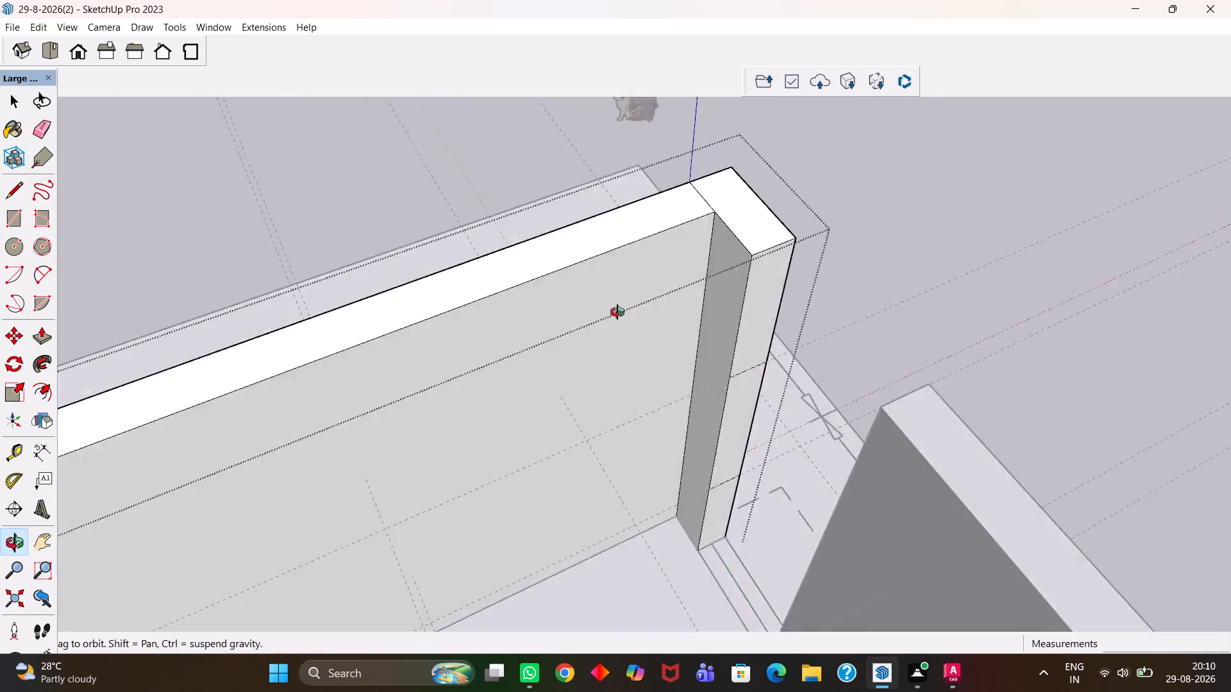
middle_click_drag(617, 312, 1230, 638)
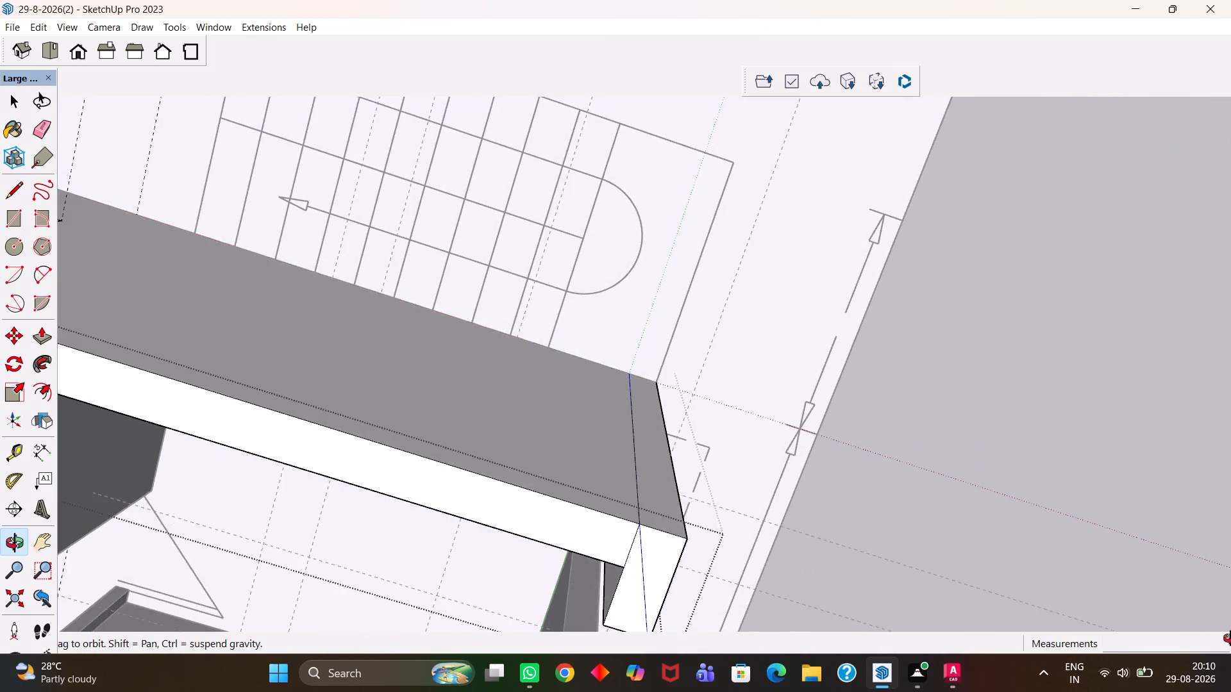
middle_click_drag(1230, 638, 1230, 293)
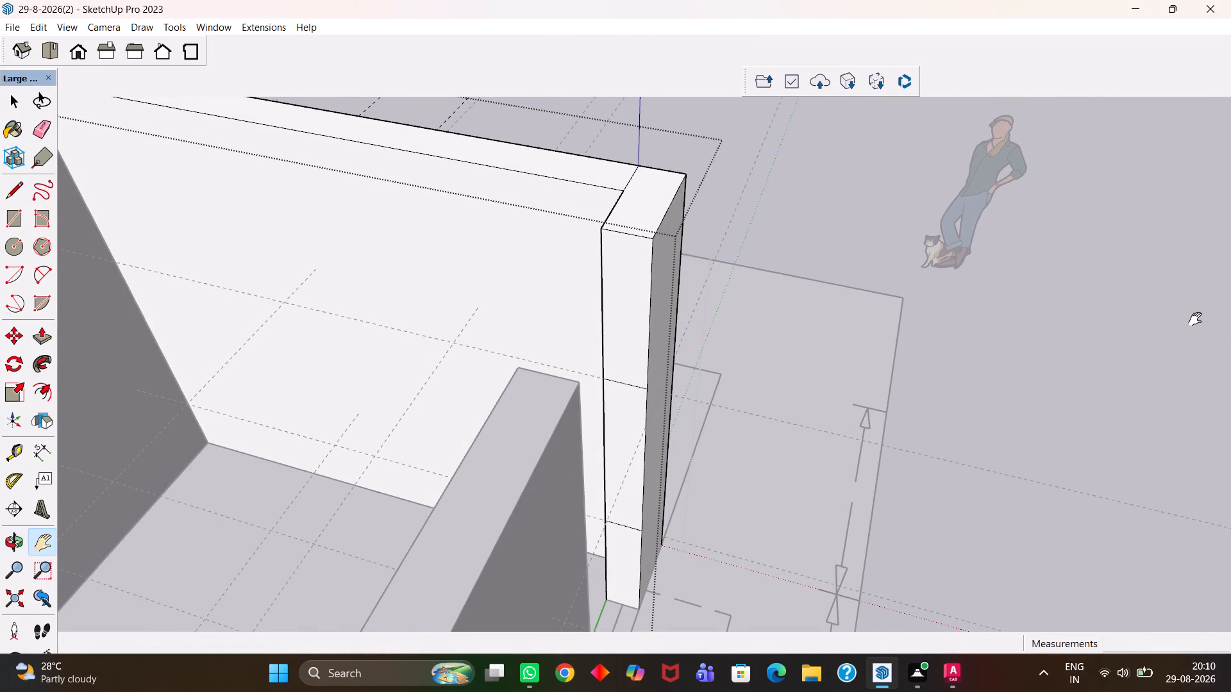
left_click(1195, 319)
key("space")
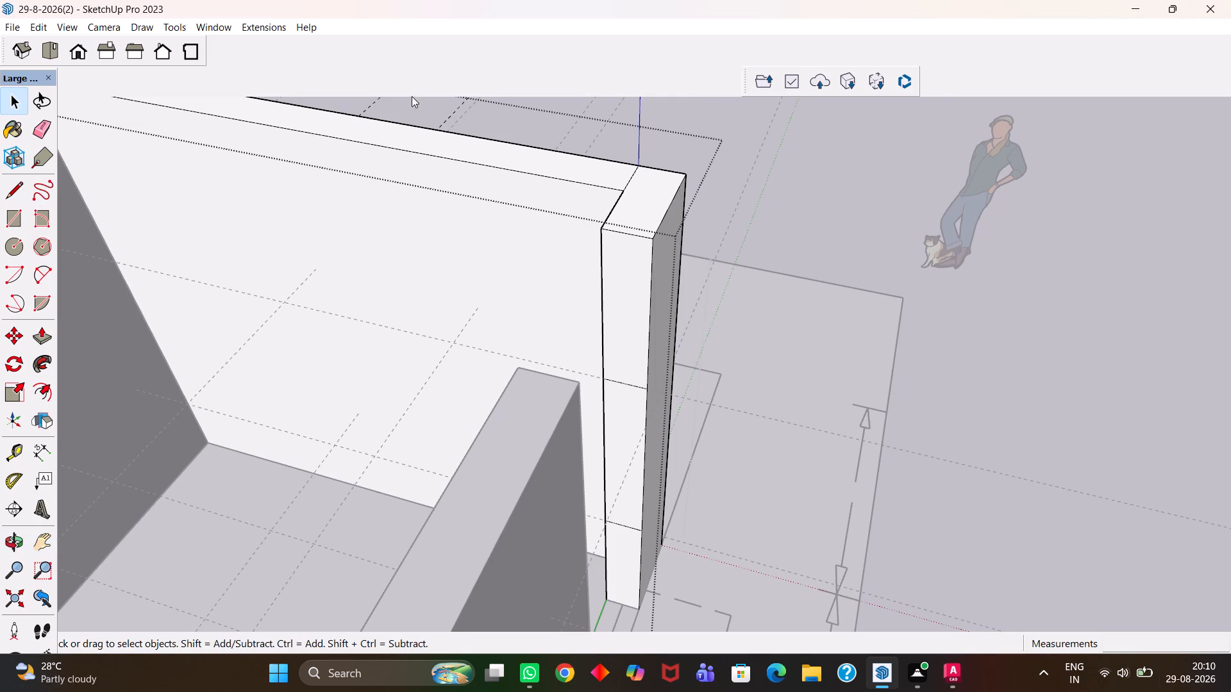
key("space")
scroll(633, 296, "up", 3)
left_click(633, 296)
key("p")
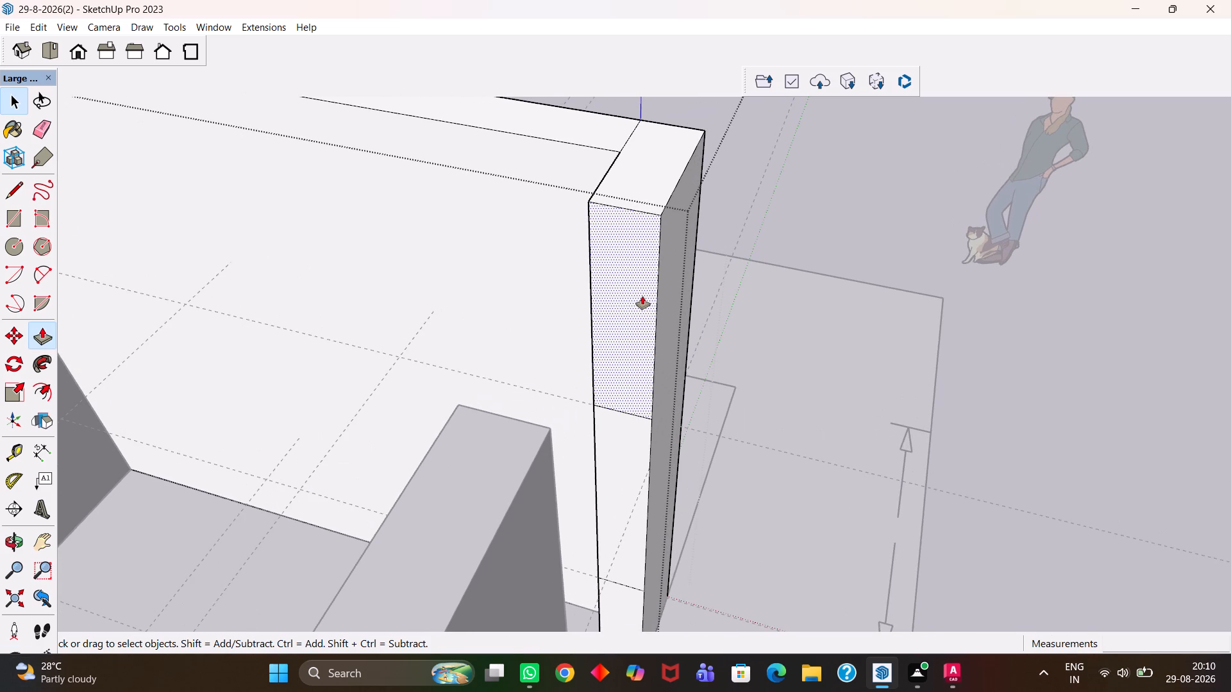
left_click(642, 296)
left_click(553, 429)
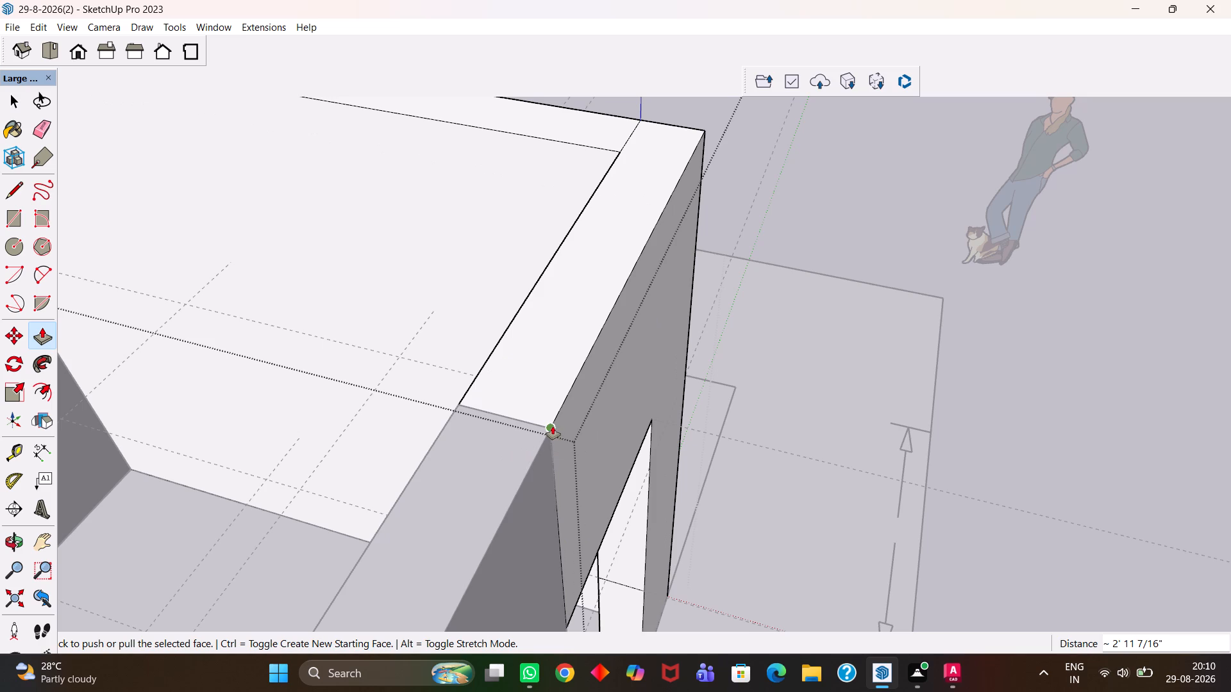
Push/Pull the lower section of the same end face across to the facing wall to form the sill, and close the wall group.
key("h")
left_click_drag(553, 440, 551, 411)
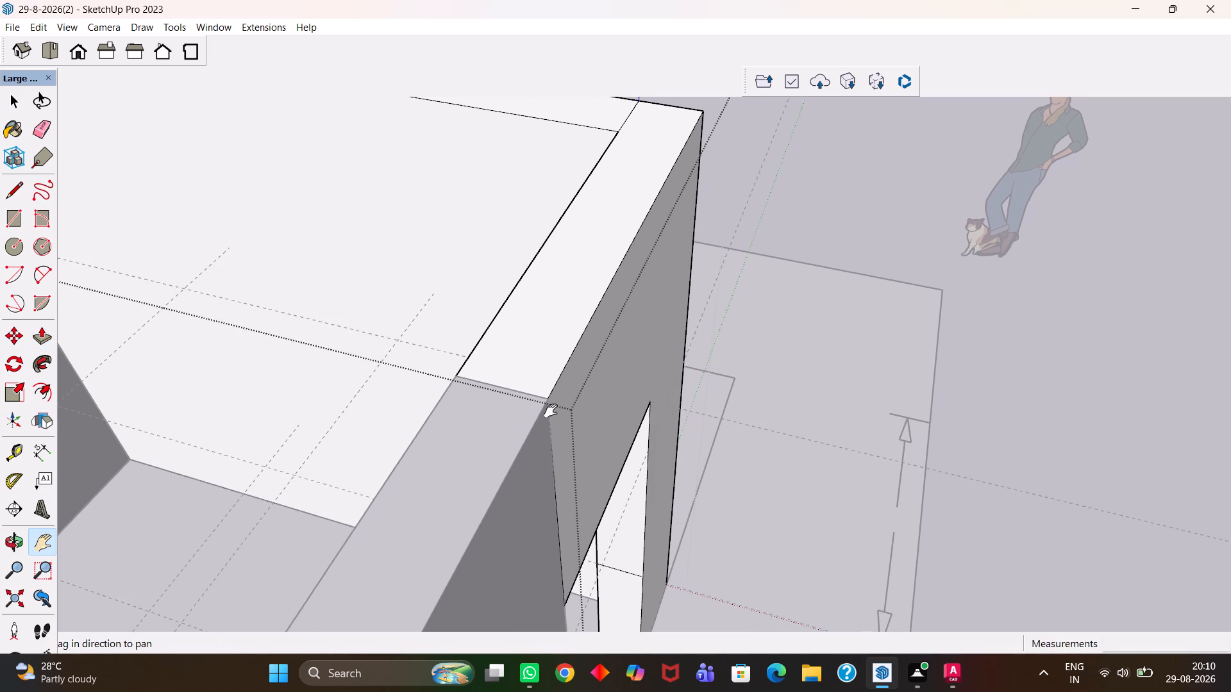
scroll(551, 411, "down", 9)
middle_click(564, 442)
middle_click_drag(599, 461, 471, 457)
scroll(522, 458, "up", 1)
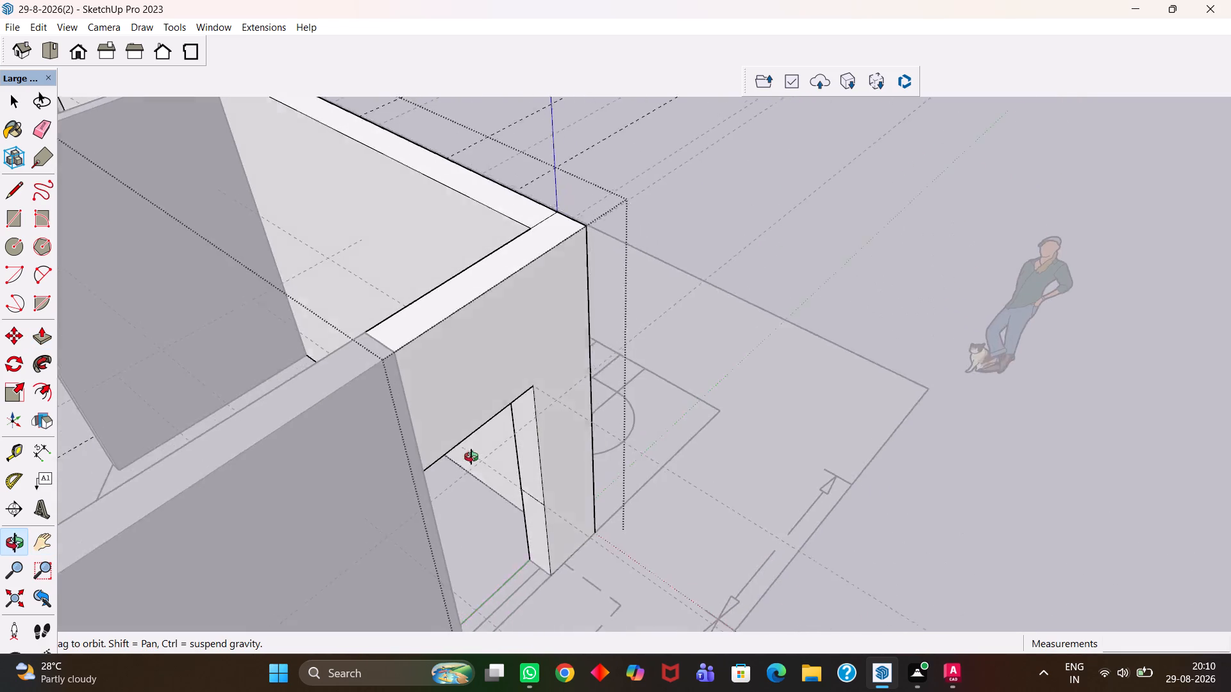
middle_click_drag(471, 457, 476, 462)
scroll(493, 475, "up", 4)
left_click_drag(507, 494, 514, 445)
key("space")
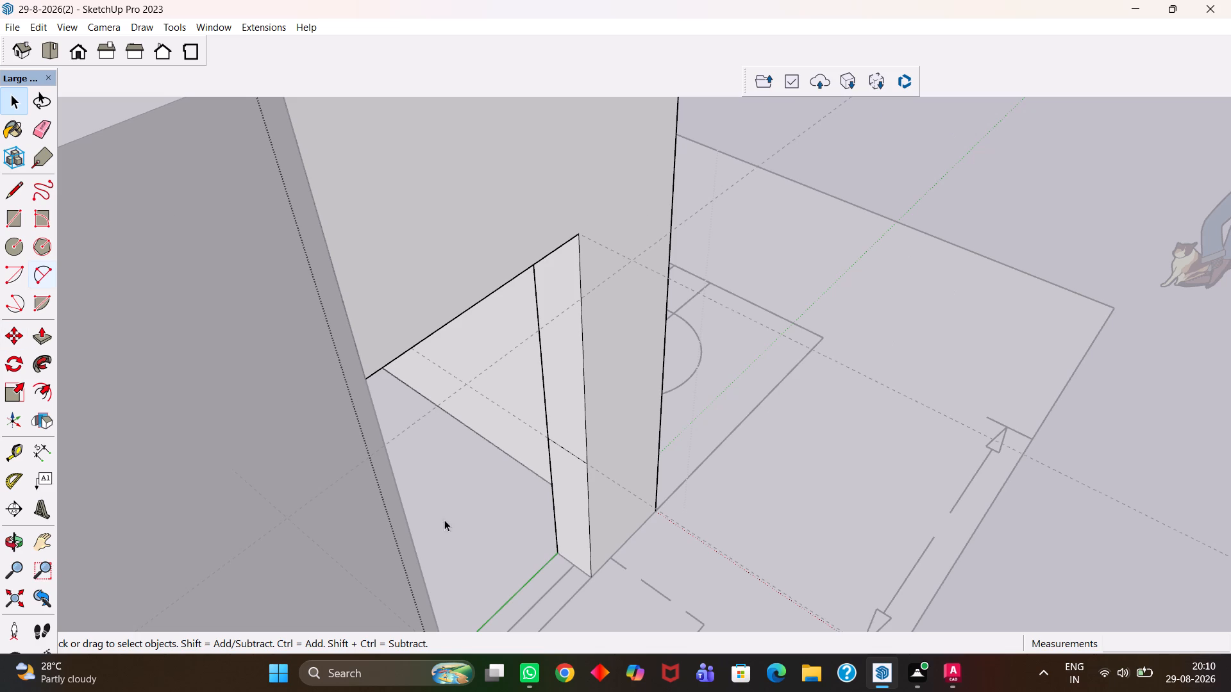
left_click(568, 487)
key("p")
left_click(578, 485)
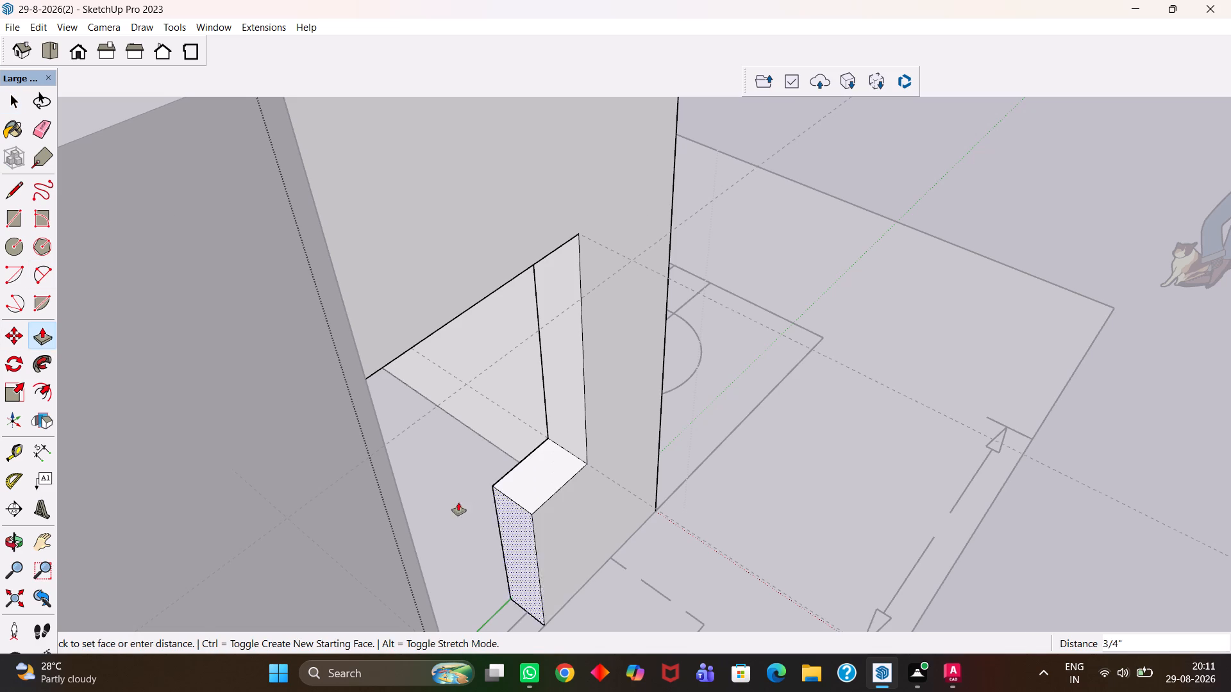
left_click(409, 523)
key("h")
scroll(456, 486, "down", 6)
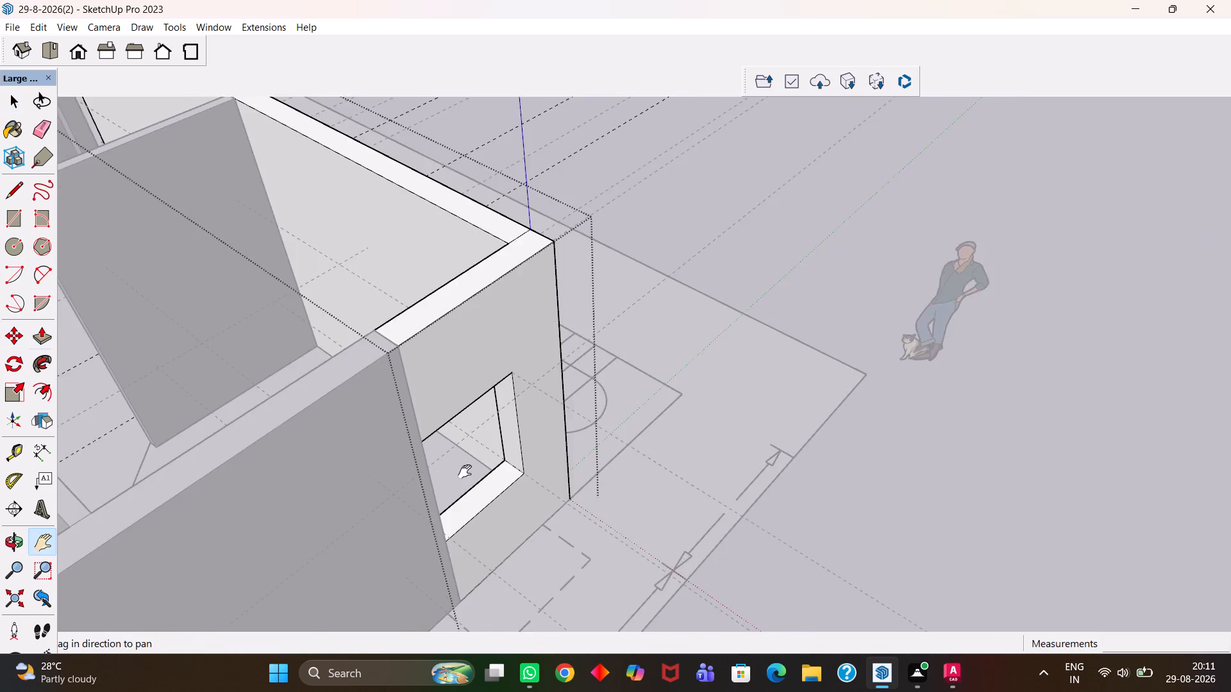
scroll(465, 472, "down", 7)
key("space")
double_click(707, 317)
Place a guide 3' below the top edge of the free end face of the partition beside the ventilator wall.
middle_click_drag(362, 475, 369, 482)
scroll(366, 481, "up", 3)
middle_click_drag(414, 481, 548, 494)
scroll(451, 492, "up", 2)
key("h")
left_click_drag(489, 484, 823, 432)
middle_click_drag(777, 436, 840, 616)
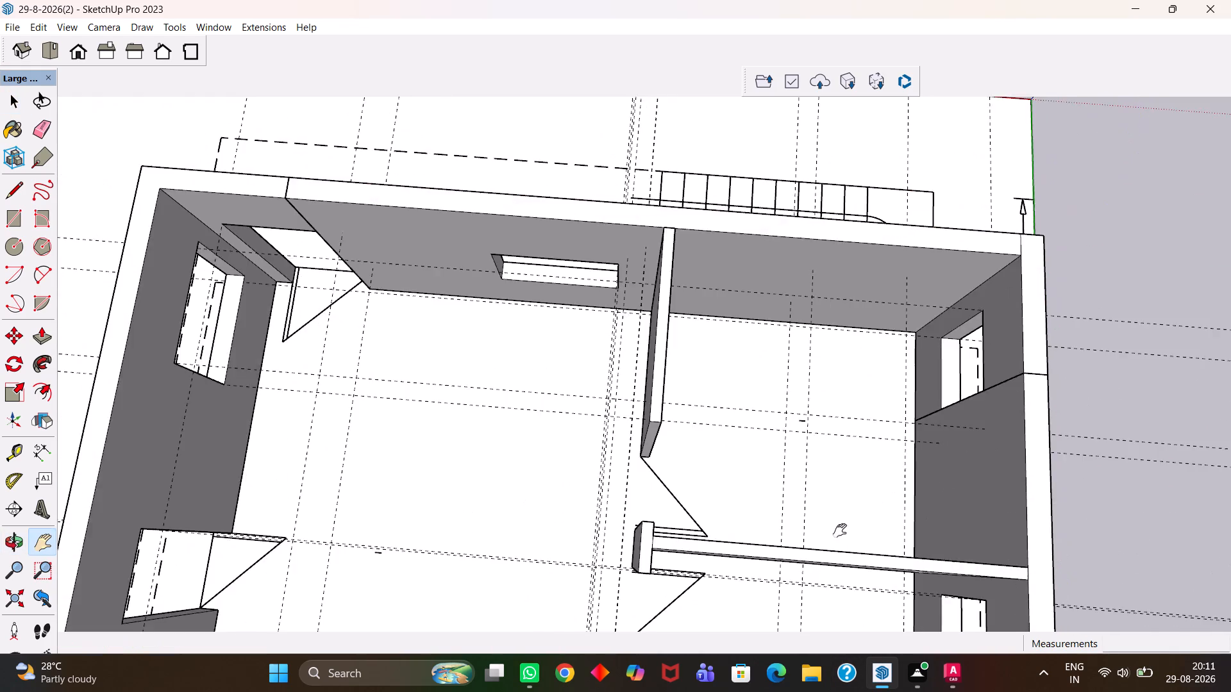
scroll(814, 500, "up", 4)
scroll(814, 500, "down", 5)
left_click_drag(668, 482, 779, 508)
scroll(776, 506, "up", 5)
middle_click_drag(778, 493, 814, 443)
left_click_drag(814, 408, 738, 508)
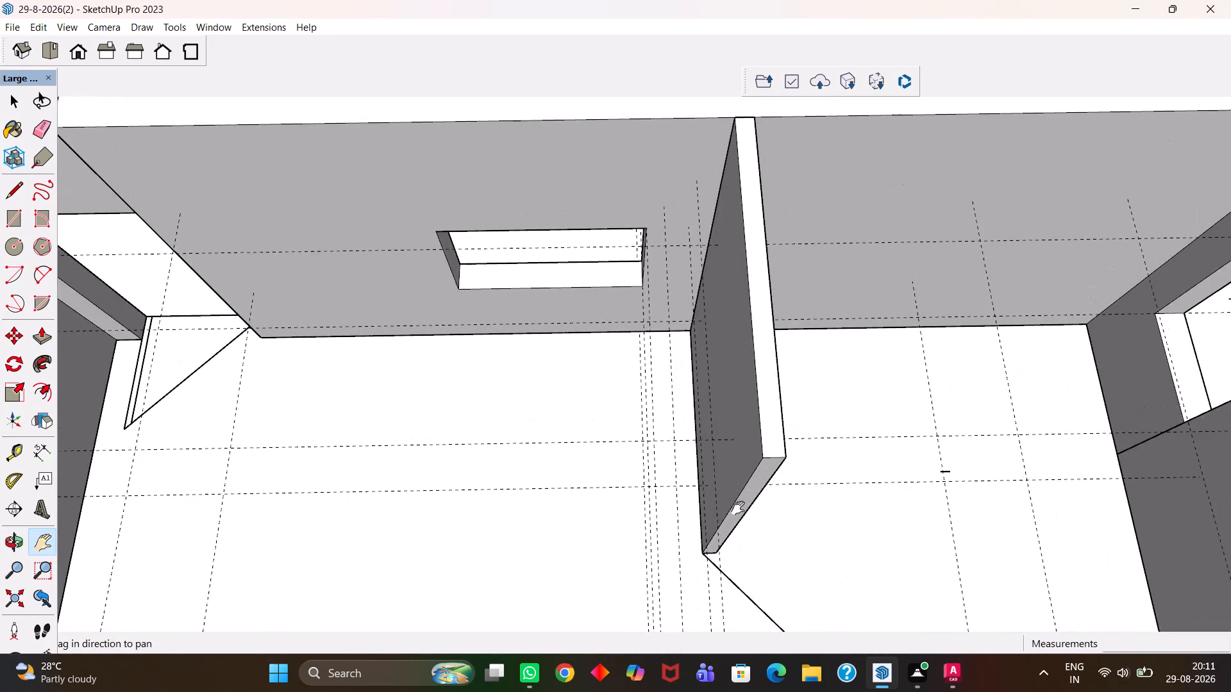
left_click_drag(738, 508, 739, 507)
middle_click_drag(730, 513, 745, 475)
scroll(745, 475, "up", 2)
key("t")
left_click(792, 375)
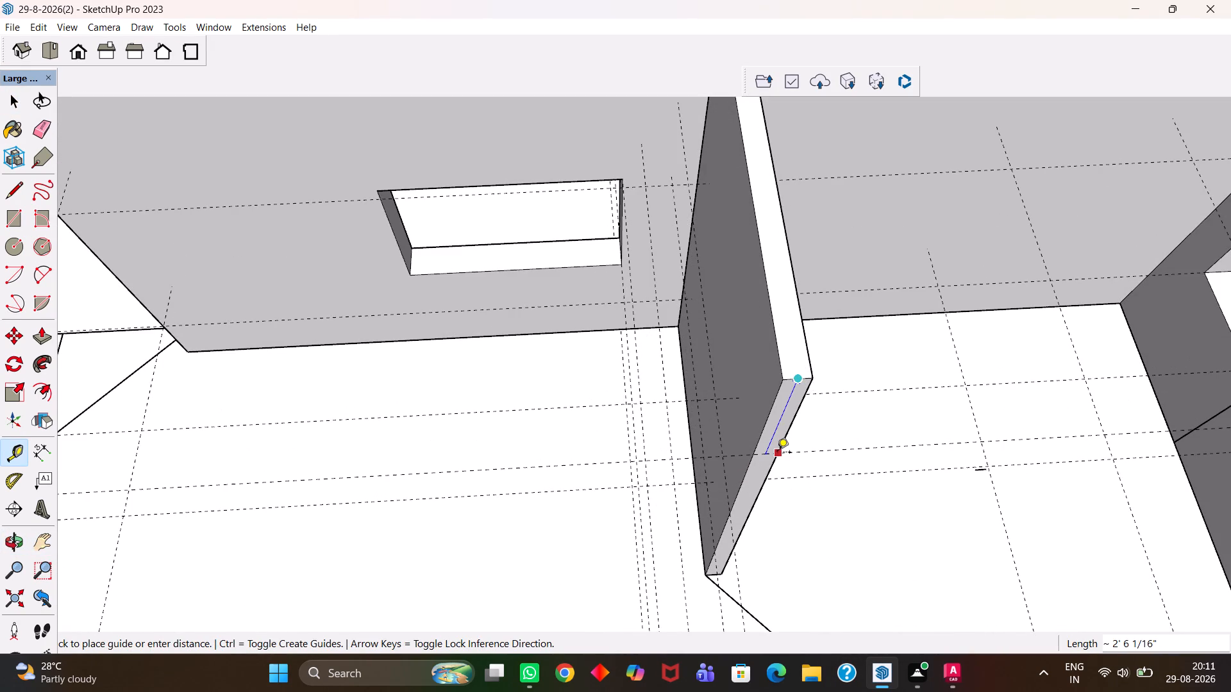
type("3'")
key("Return")
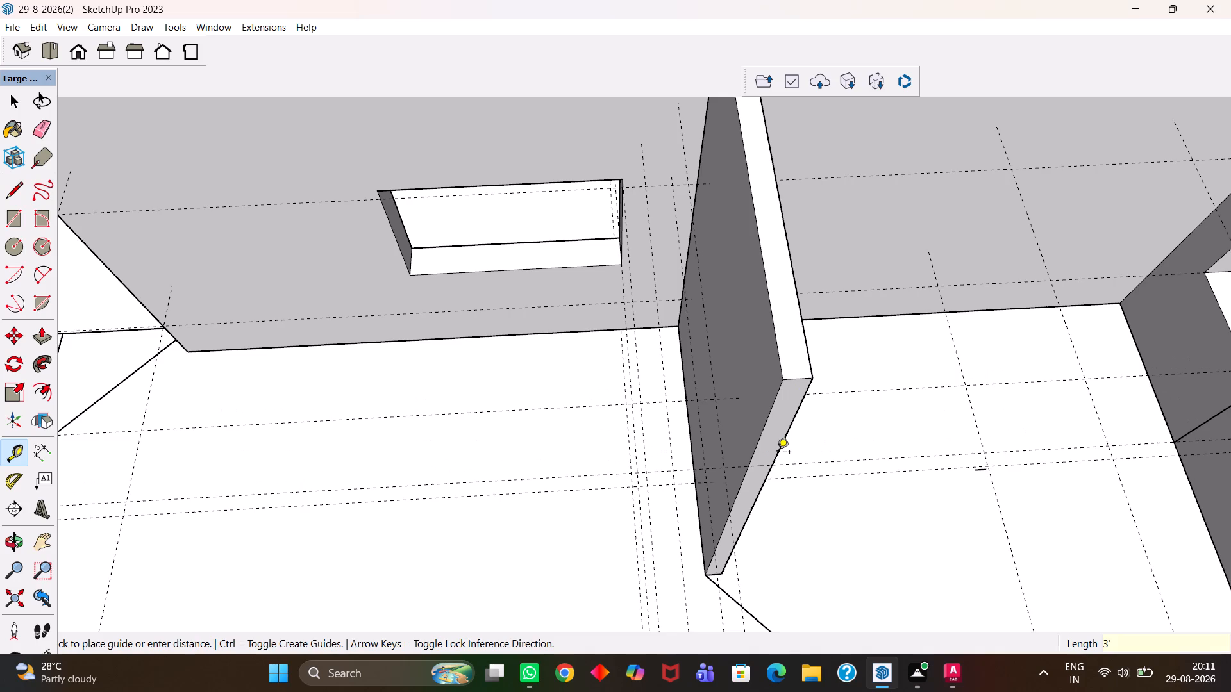
Draw a line across the partition's end face along the new guide.
scroll(762, 479, "up", 6)
key("l")
scroll(762, 474, "up", 3)
left_click(723, 447)
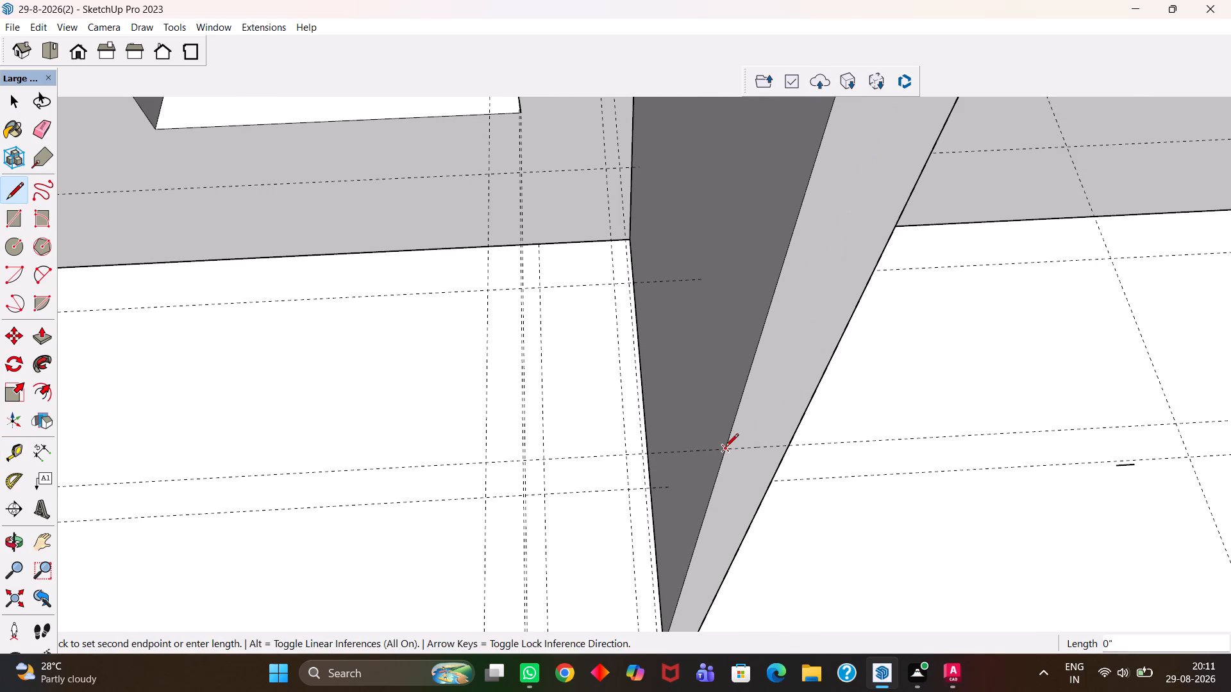
left_click(790, 443)
Push/Pull the partition's upper end section over the door opening to the adjoining wall's corner to form the lintel.
scroll(790, 443, "down", 5)
key("space")
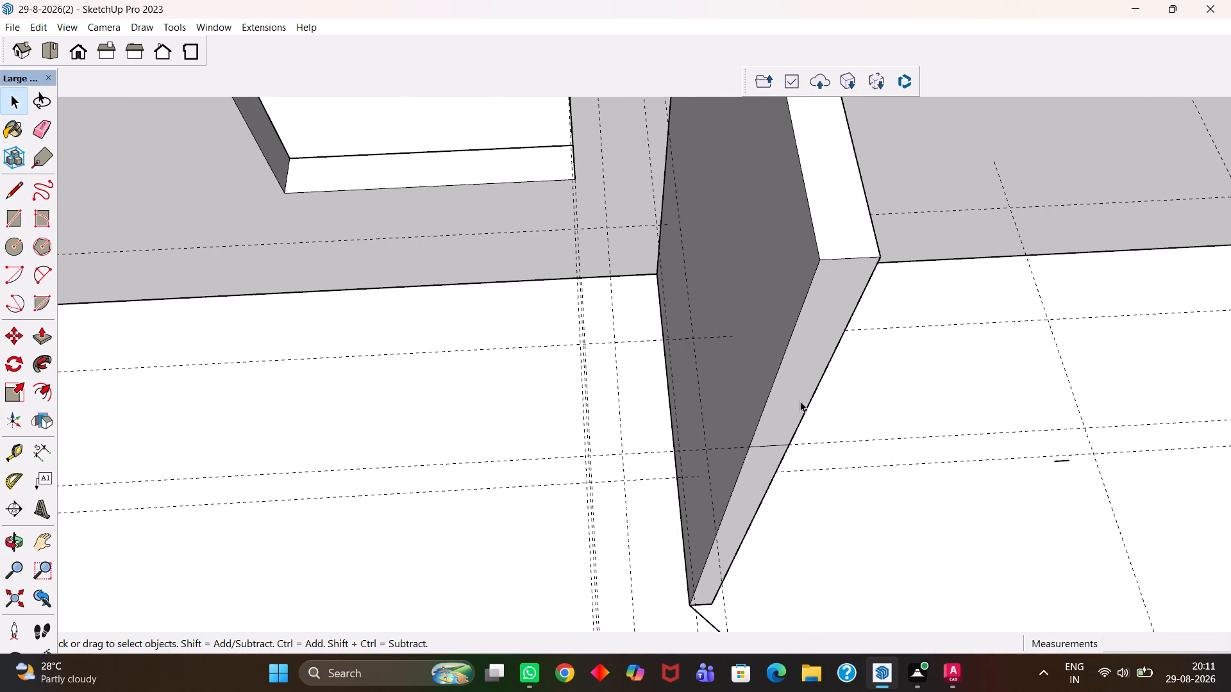
left_click(794, 392)
scroll(794, 392, "down", 5)
key("p")
left_click(800, 391)
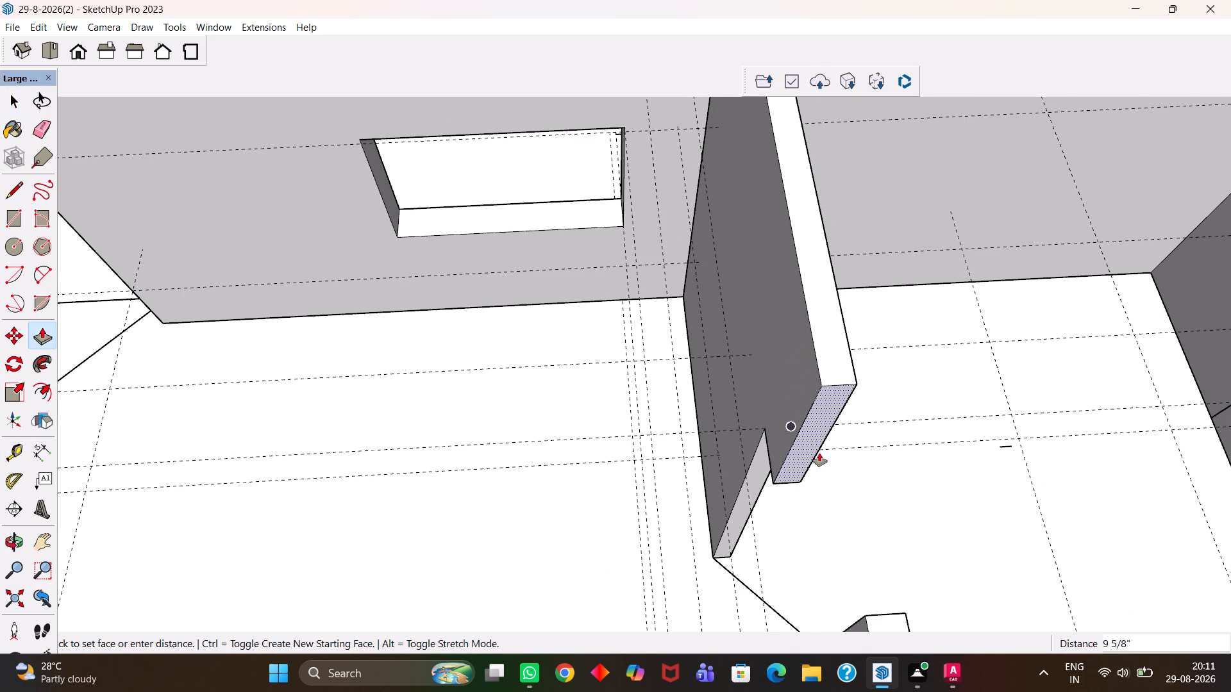
scroll(819, 456, "down", 5)
key("h")
left_click_drag(842, 474, 753, 436)
middle_click_drag(730, 438, 750, 460)
scroll(746, 455, "up", 1)
key("Escape")
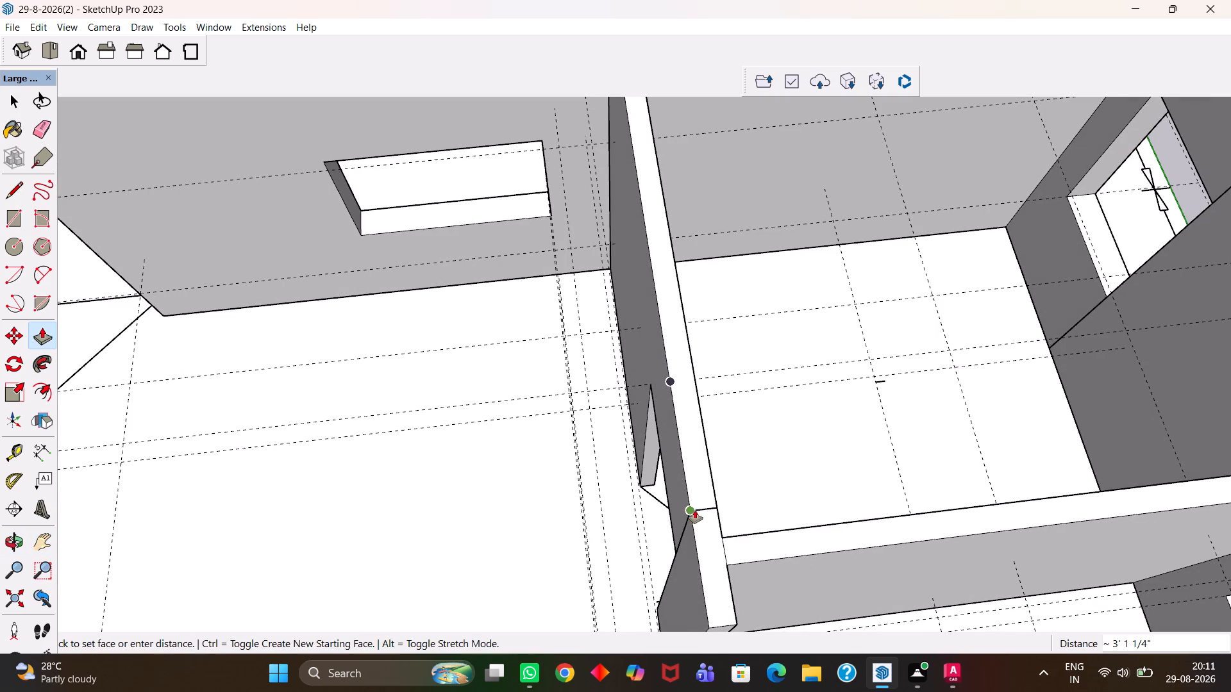
left_click(695, 510)
Erase the leftover seam edges where the new lintel meets the adjoining wall, on the top and both sides.
scroll(695, 510, "up", 3)
key("e")
left_click_drag(707, 503, 707, 514)
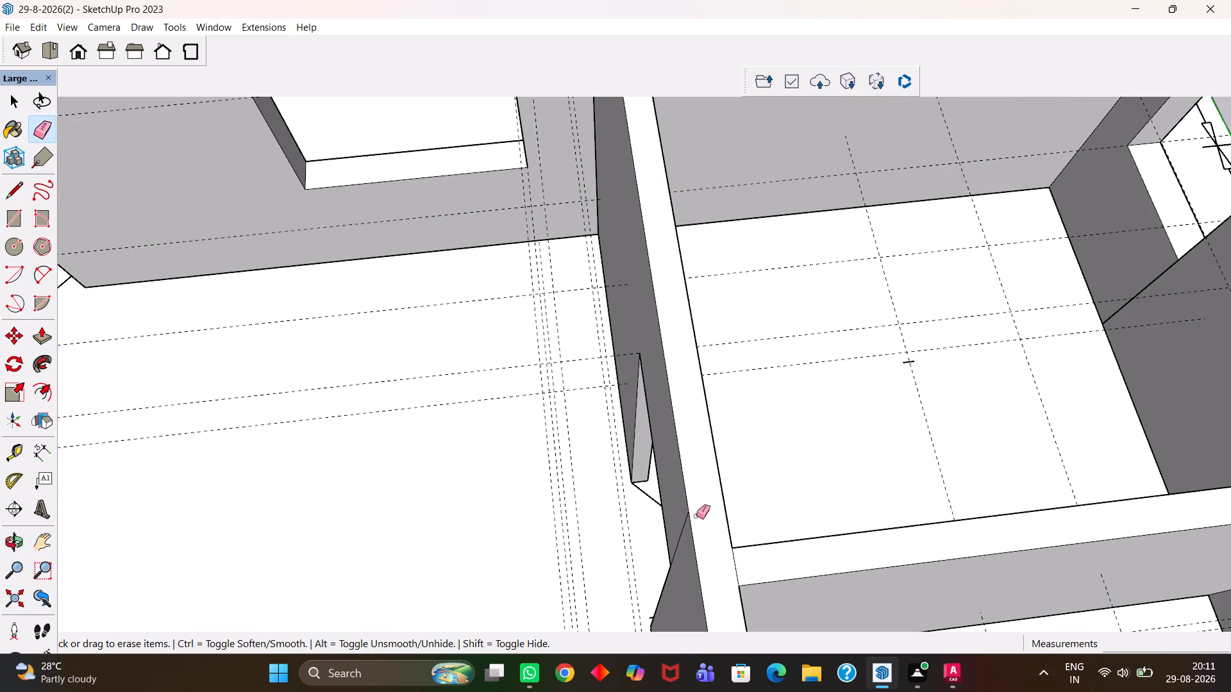
left_click(681, 523)
middle_click_drag(741, 525, 428, 492)
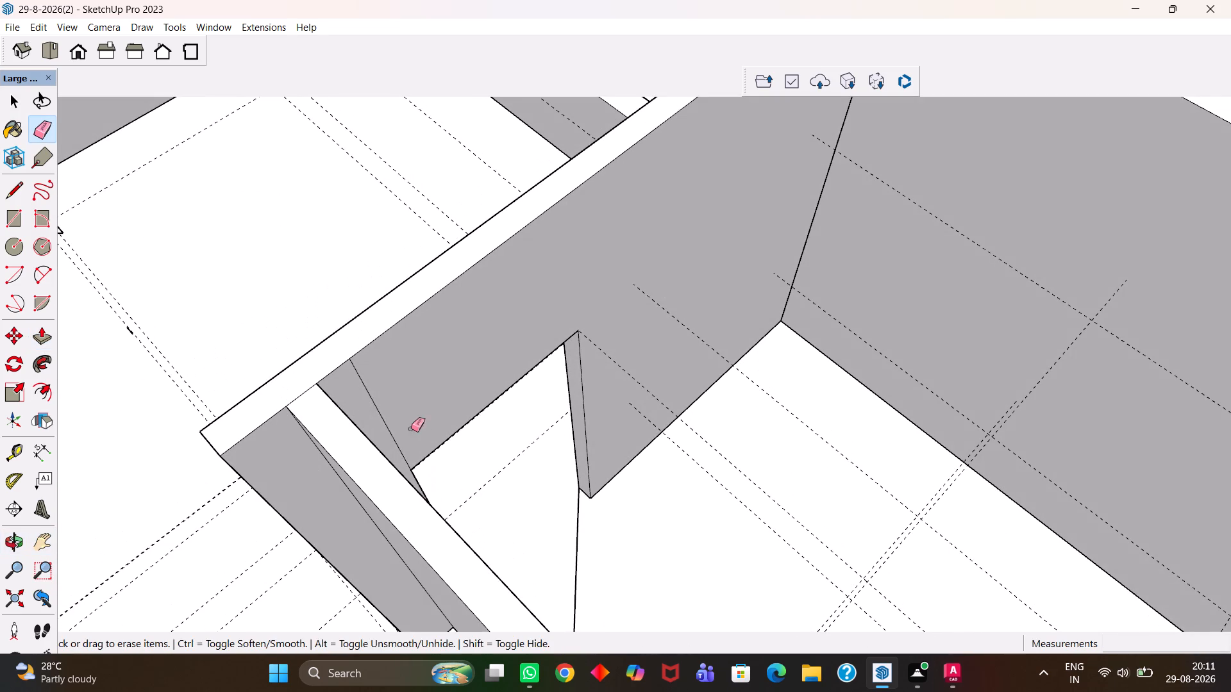
left_click(376, 409)
scroll(398, 432, "down", 5)
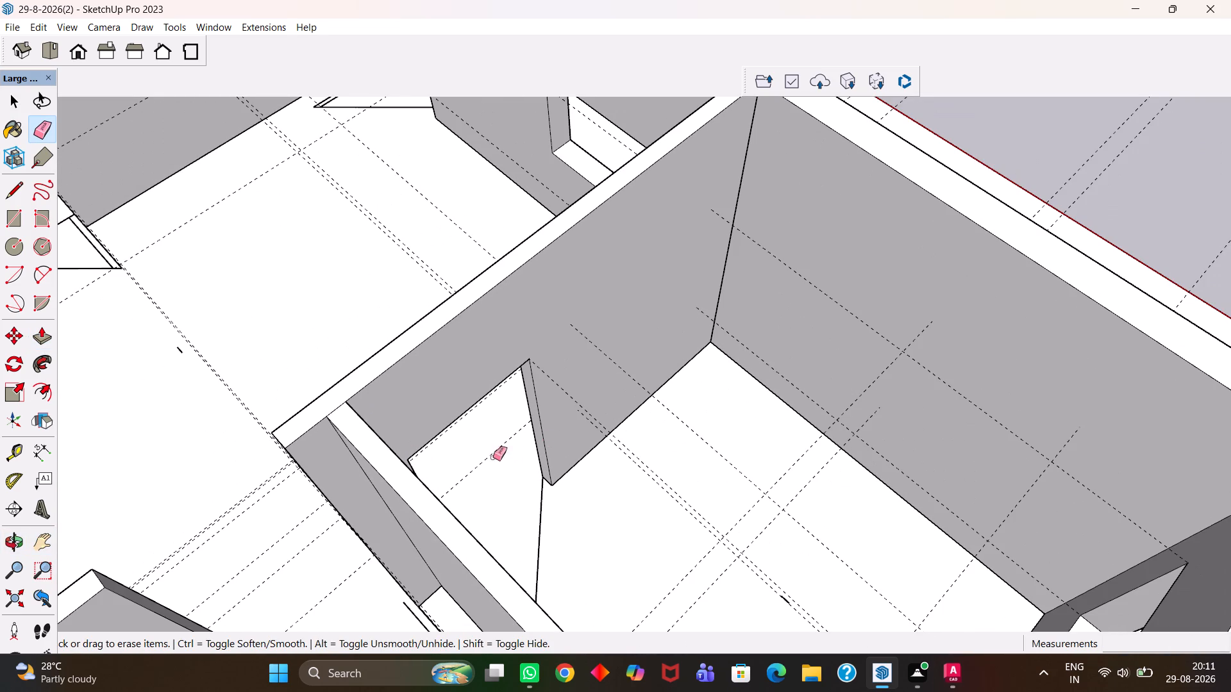
Inspect the rooms around the model, checking the walls, windows, ventilators and door openings for missing lintels and stray edges.
scroll(589, 462, "down", 6)
key("h")
middle_click_drag(522, 448, 690, 461)
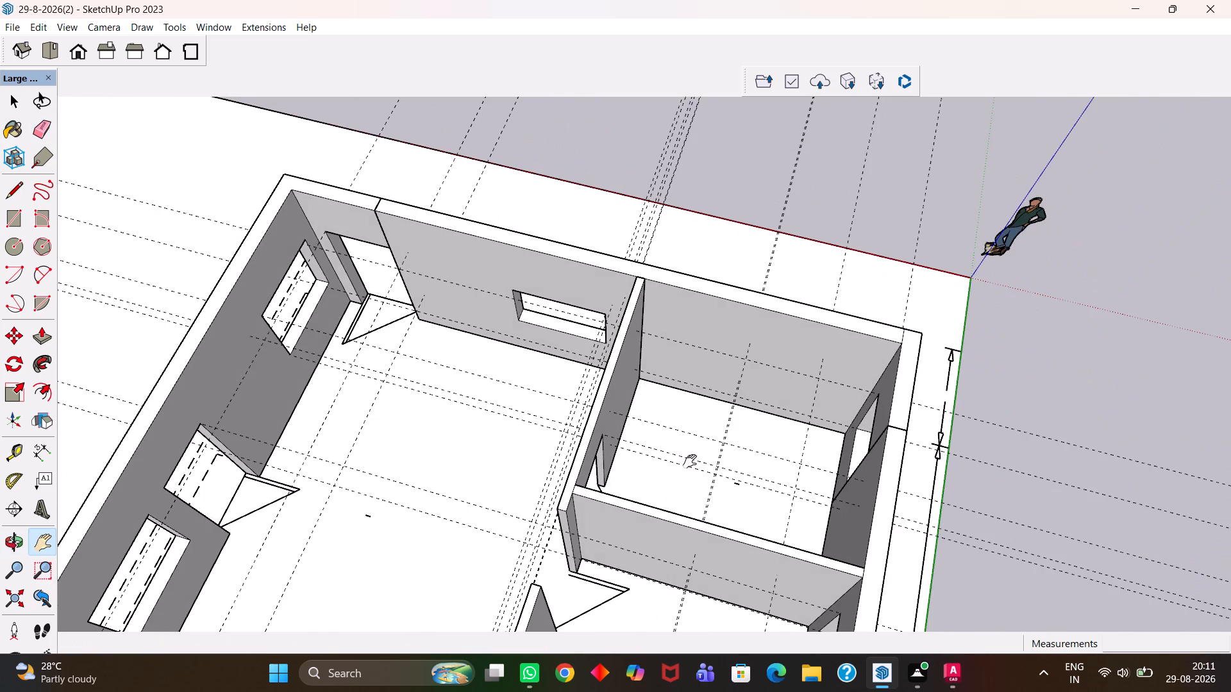
scroll(671, 449, "down", 4)
middle_click_drag(551, 412, 696, 395)
scroll(619, 415, "up", 1)
scroll(402, 368, "up", 4)
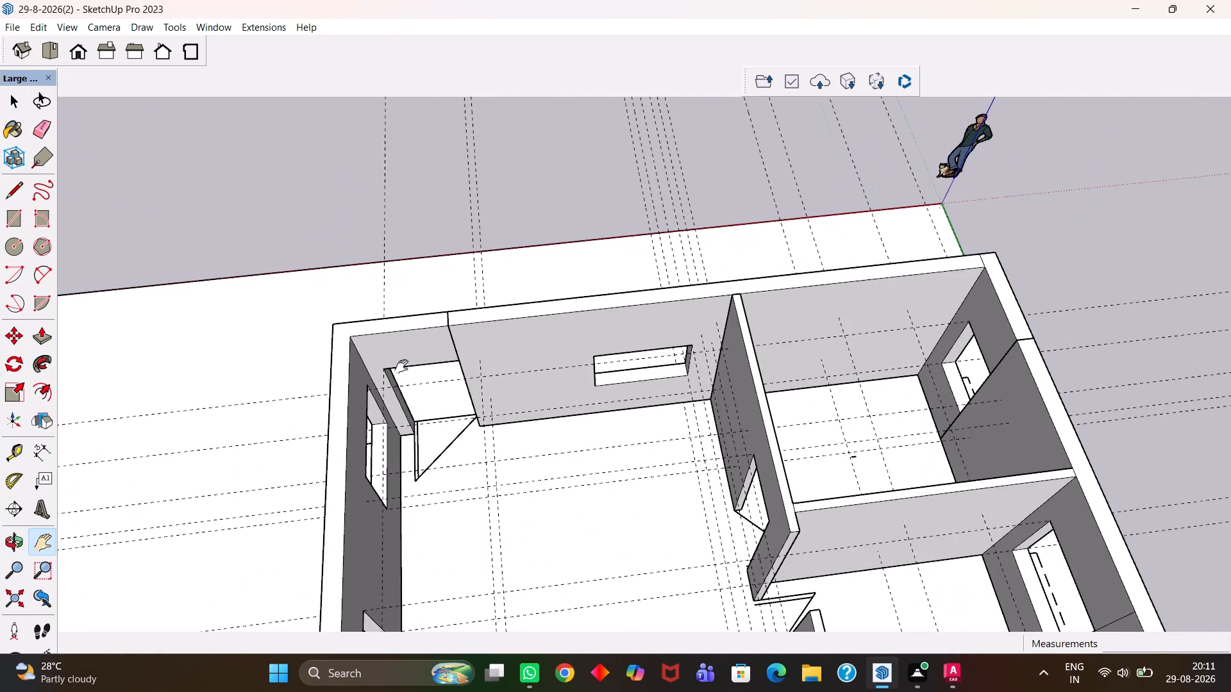
scroll(401, 367, "up", 2)
scroll(410, 370, "down", 5)
left_click_drag(486, 461, 560, 397)
middle_click_drag(633, 468, 337, 475)
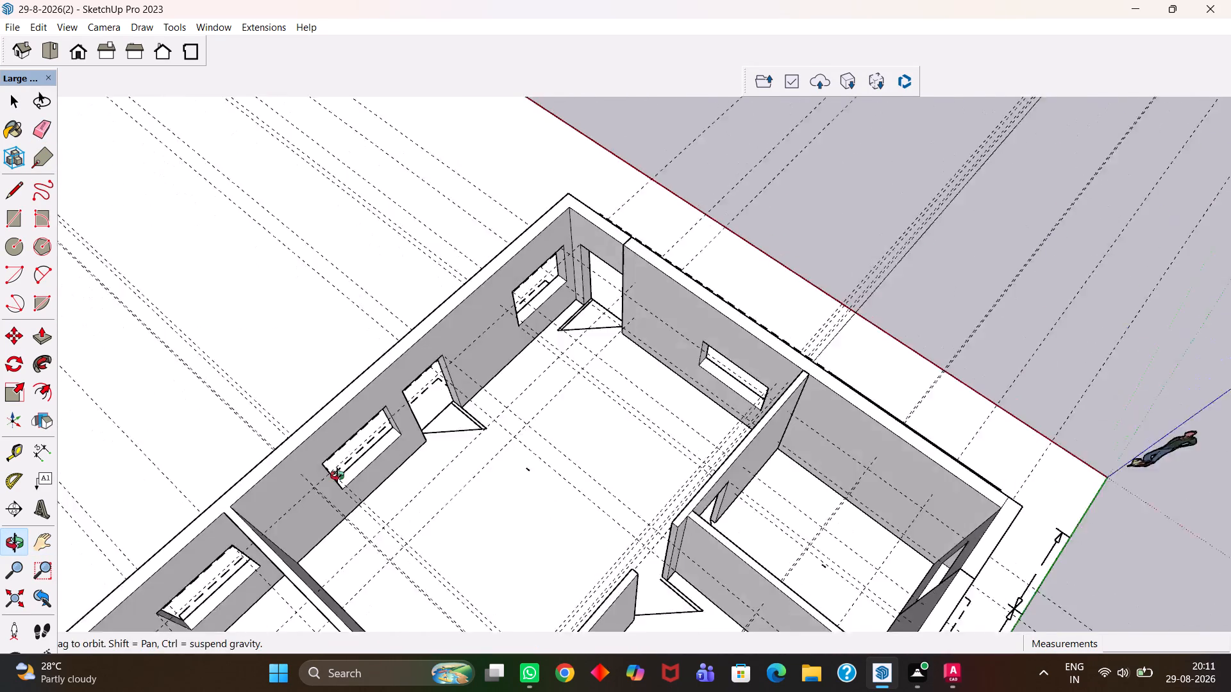
middle_click_drag(337, 475, 321, 469)
scroll(429, 432, "up", 3)
left_click_drag(398, 440, 588, 388)
middle_click_drag(682, 438, 439, 450)
scroll(438, 450, "down", 3)
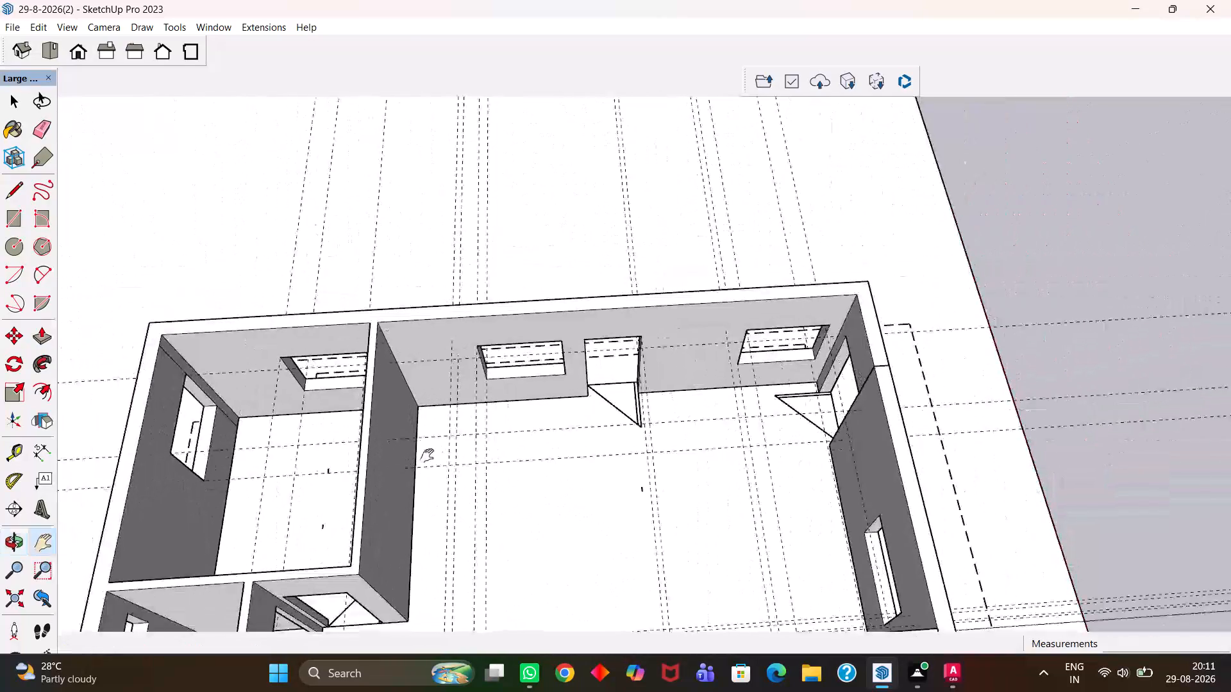
left_click_drag(419, 459, 560, 379)
middle_click_drag(655, 447, 444, 456)
scroll(444, 461, "up", 1)
left_click_drag(448, 358, 664, 575)
scroll(706, 479, "up", 3)
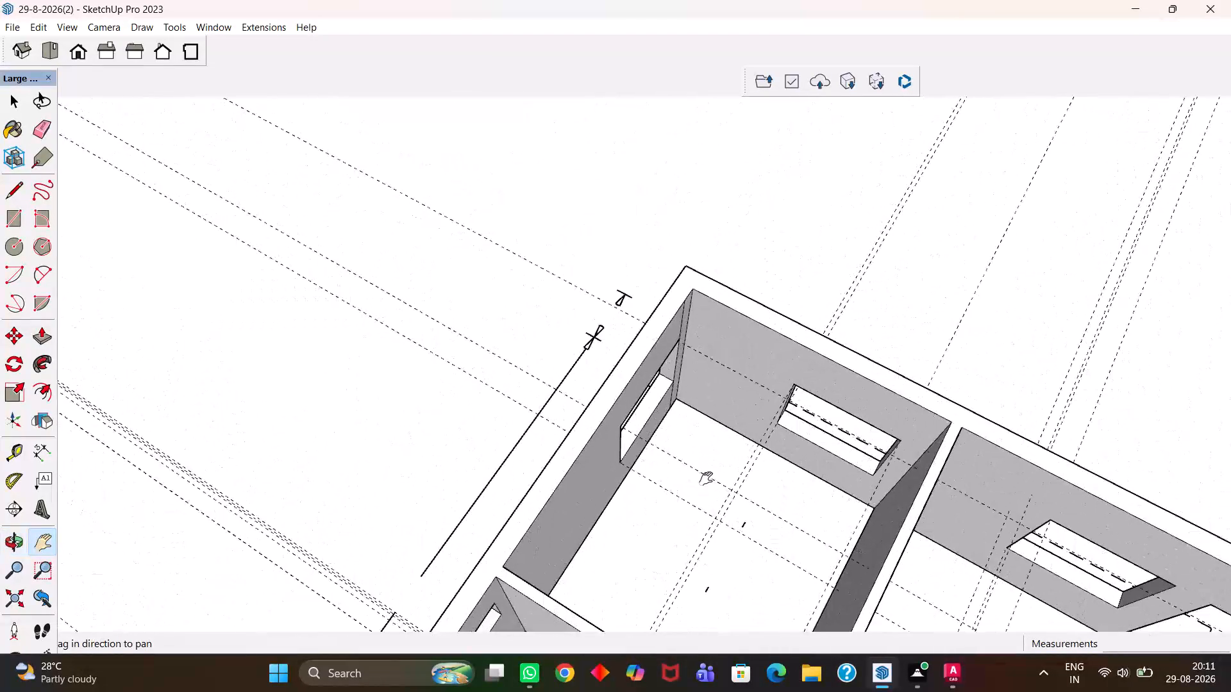
scroll(680, 465, "down", 5)
middle_click_drag(682, 479, 569, 476)
scroll(653, 485, "up", 1)
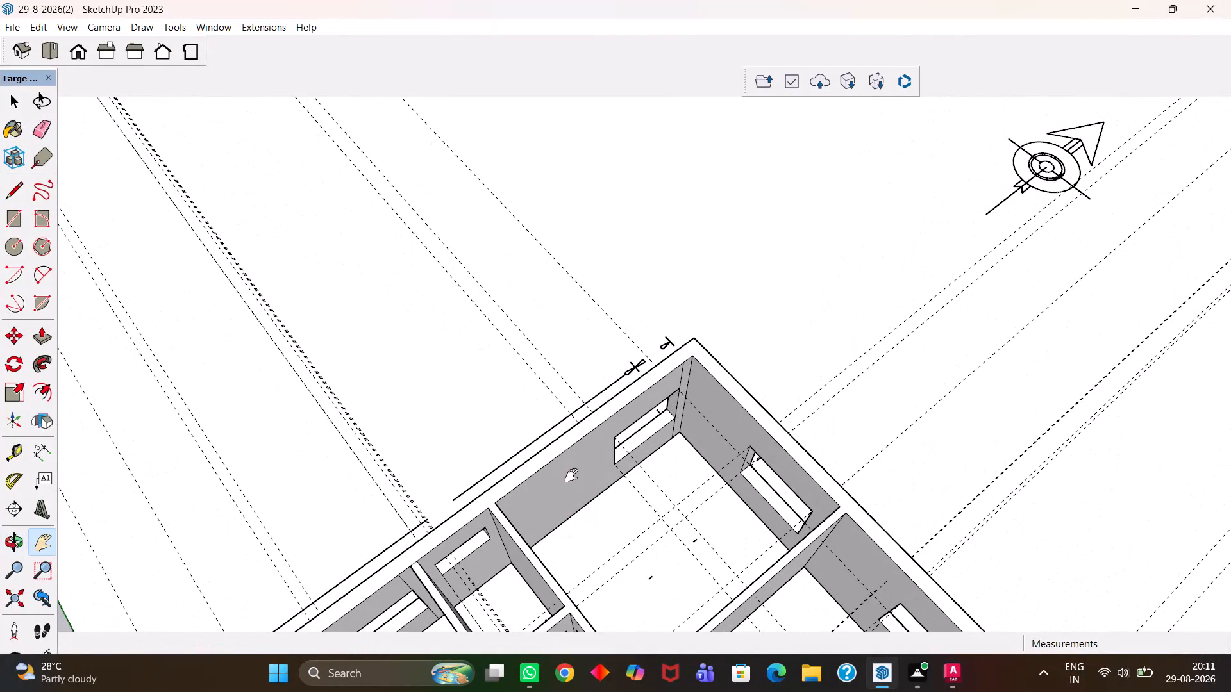
left_click_drag(601, 534, 646, 439)
scroll(647, 437, "down", 3)
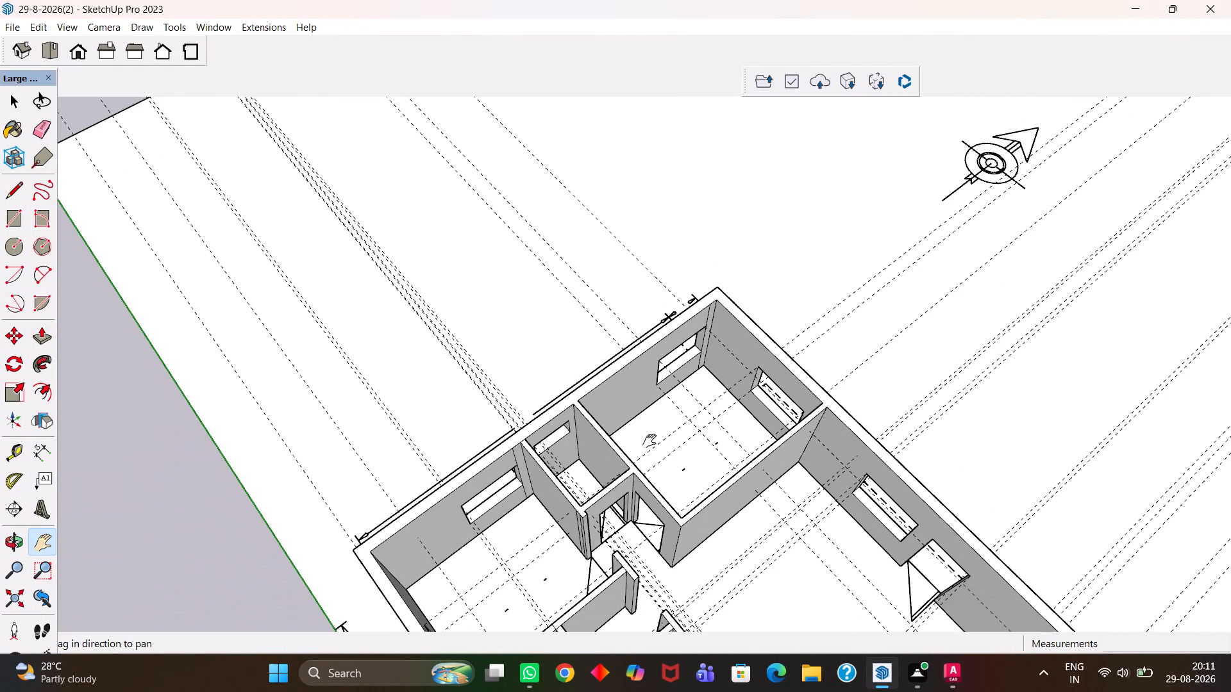
scroll(649, 441, "up", 3)
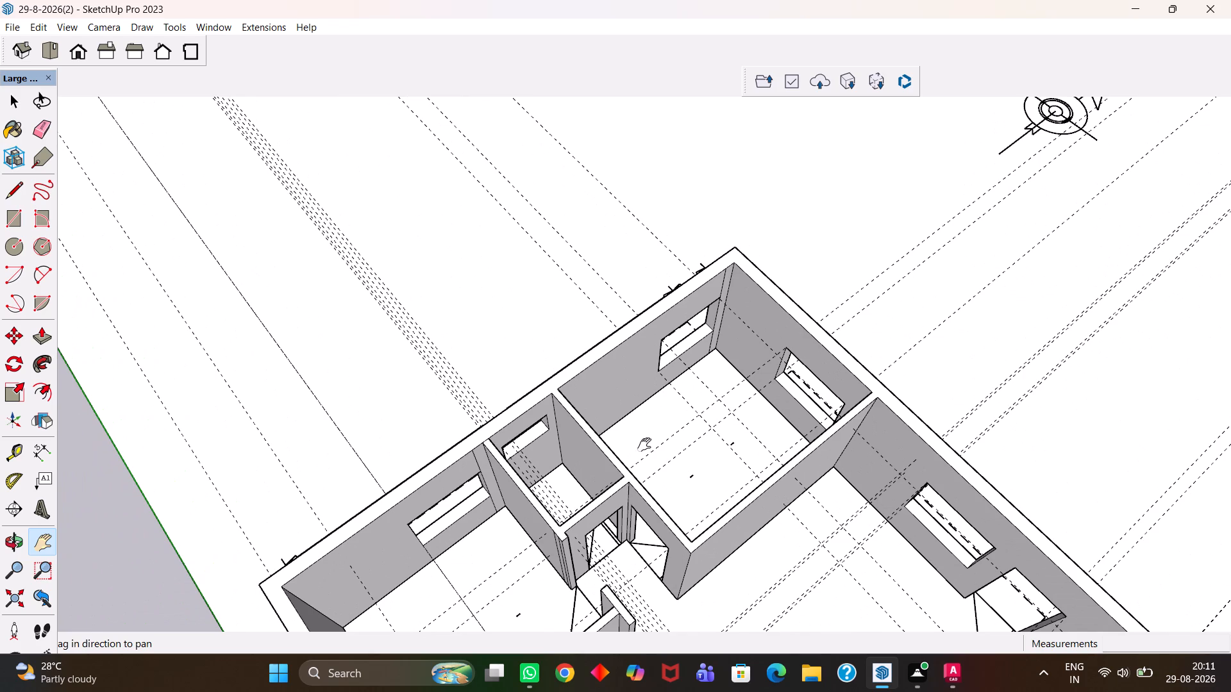
key("h")
scroll(633, 449, "up", 5)
scroll(710, 348, "down", 7)
scroll(788, 408, "up", 1)
middle_click_drag(788, 408, 524, 420)
scroll(521, 420, "up", 2)
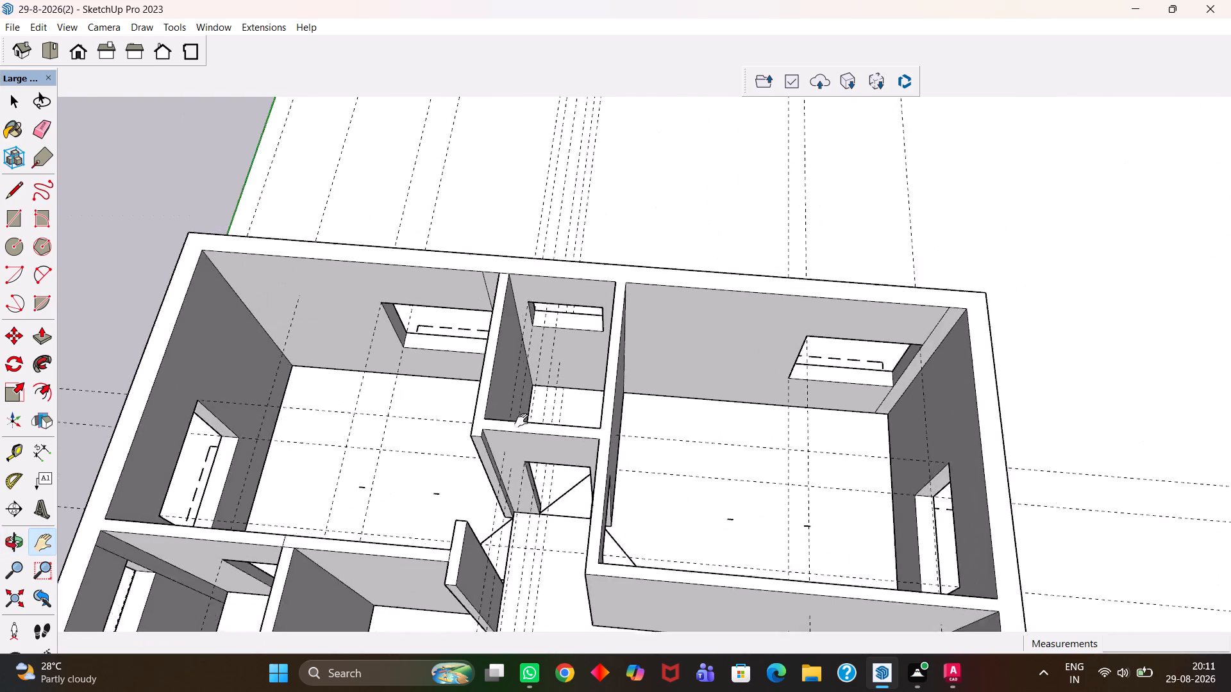
scroll(521, 420, "up", 6)
left_click_drag(453, 434, 704, 434)
scroll(703, 442, "down", 5)
middle_click_drag(722, 469, 367, 450)
scroll(358, 482, "up", 4)
left_click_drag(355, 432, 392, 445)
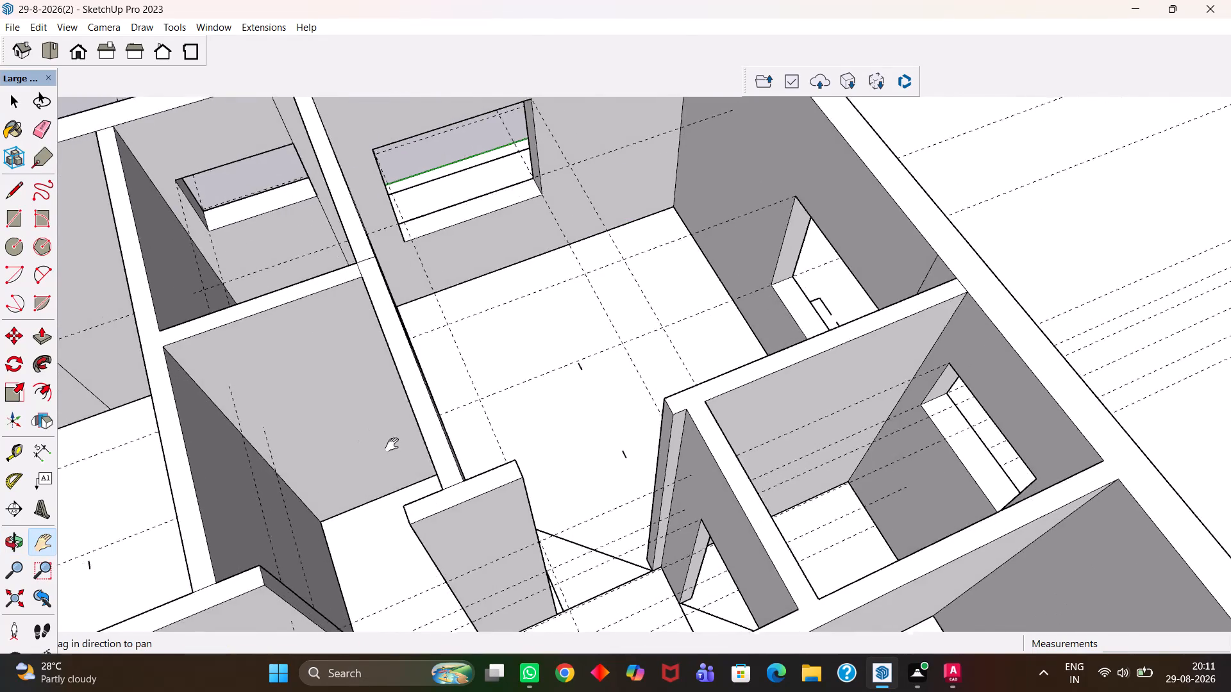
left_click_drag(392, 445, 580, 461)
scroll(622, 504, "down", 5)
scroll(673, 557, "up", 1)
middle_click_drag(669, 560, 512, 646)
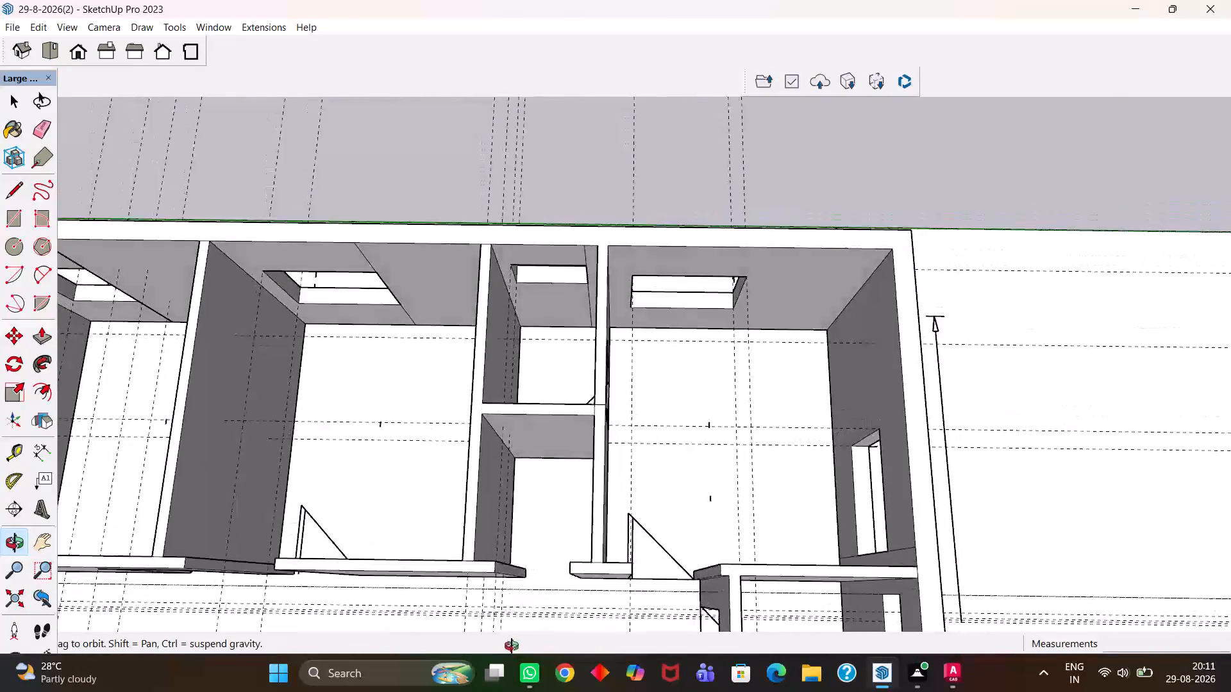
middle_click_drag(512, 646, 512, 624)
scroll(566, 424, "up", 5)
scroll(564, 407, "down", 7)
middle_click_drag(501, 516, 642, 400)
scroll(598, 442, "up", 1)
scroll(652, 436, "up", 3)
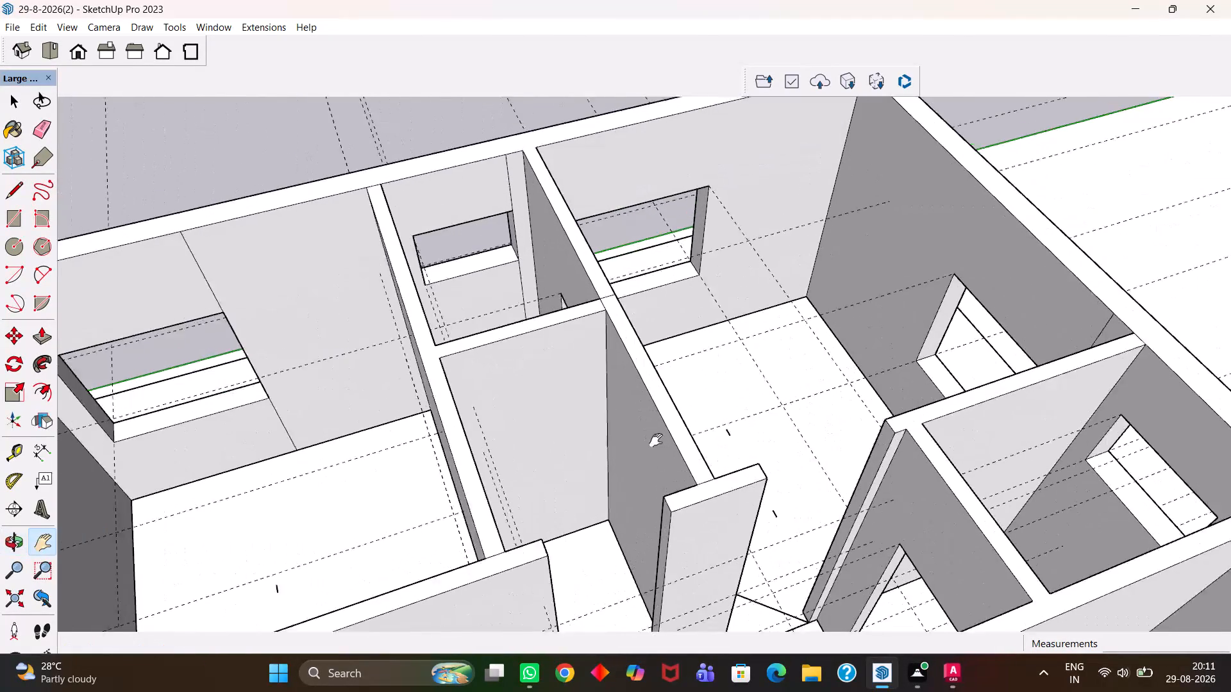
Place a guide 3' below the top edge on the end face of the short wall stub beside the small inner room's door opening.
scroll(656, 440, "up", 2)
middle_click_drag(598, 486, 691, 494)
left_click_drag(713, 520, 613, 413)
scroll(607, 403, "up", 3)
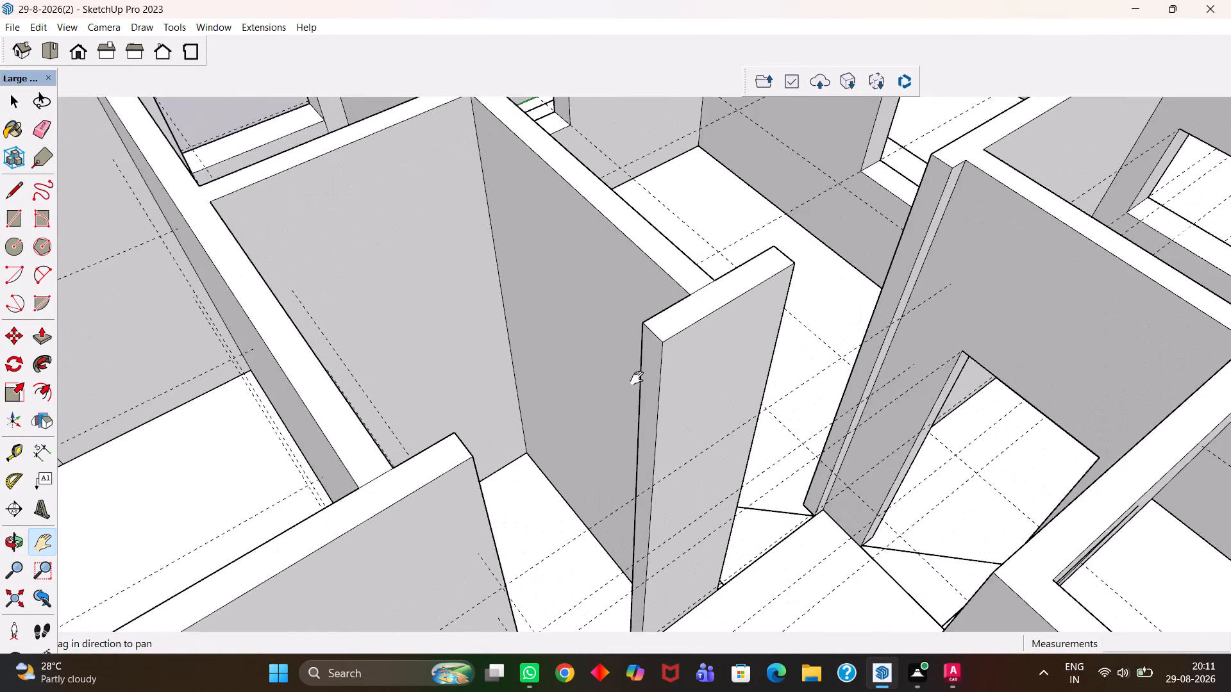
middle_click_drag(637, 378, 672, 406)
key("t")
scroll(660, 390, "up", 4)
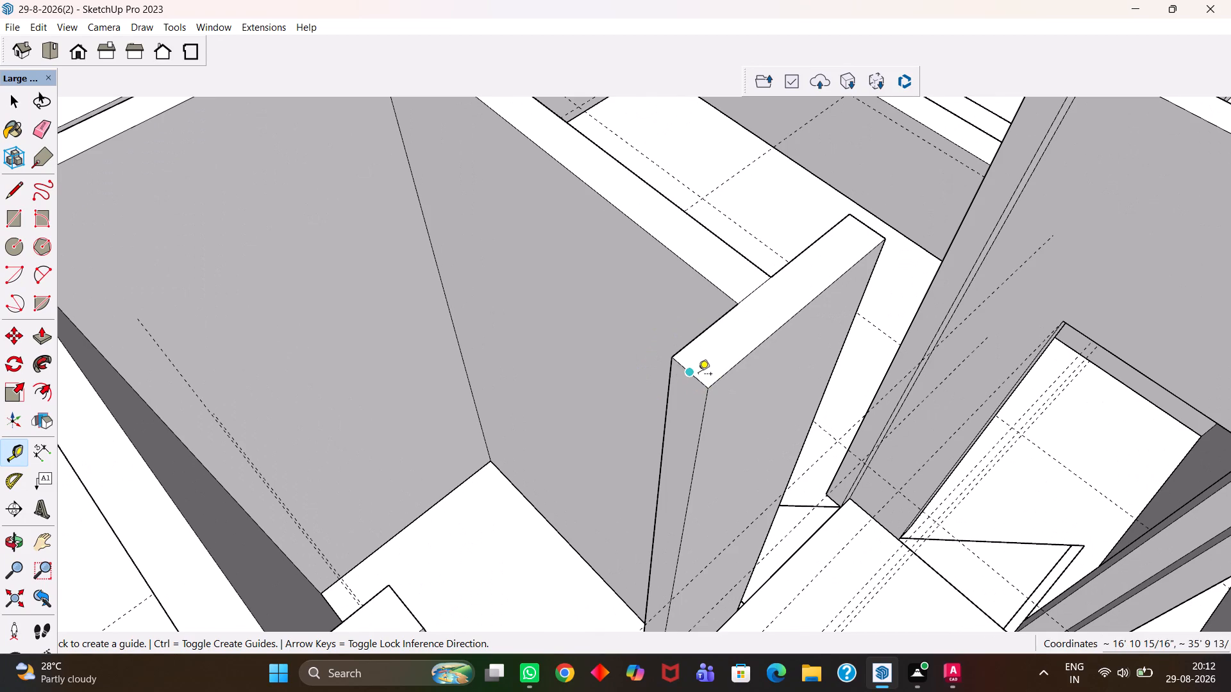
left_click(698, 372)
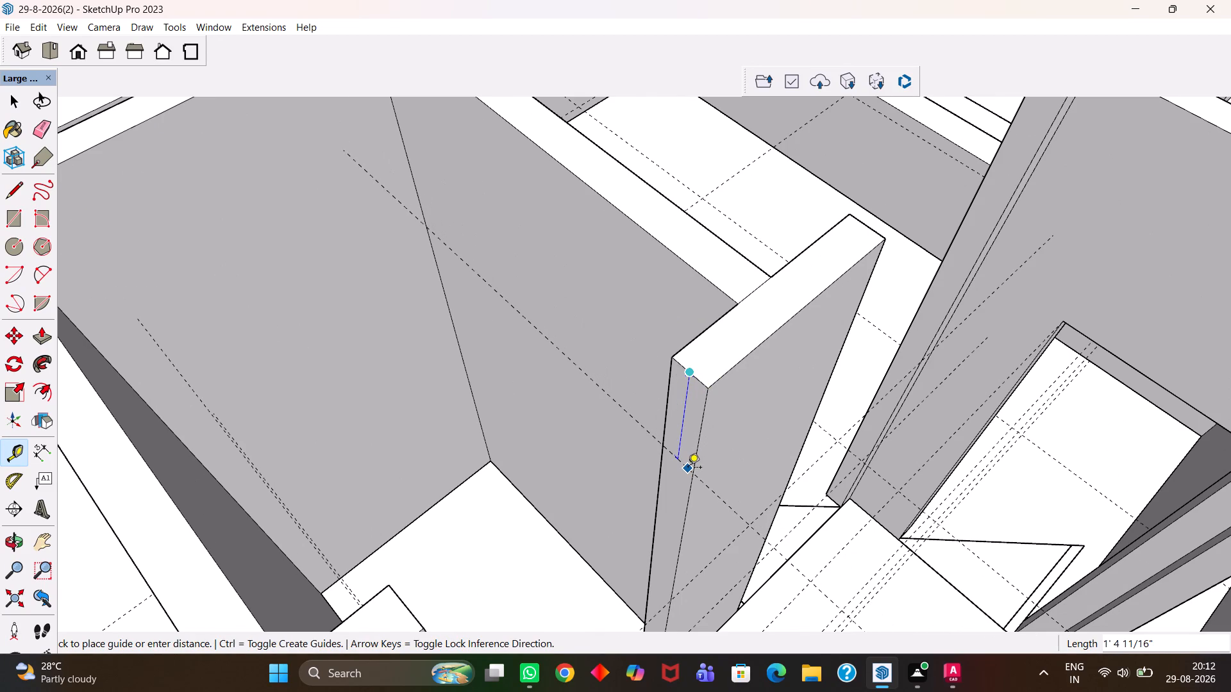
type("3'")
key("Return")
Draw a line across the wall stub's end face along the 3' guide.
key("l")
scroll(698, 502, "up", 2)
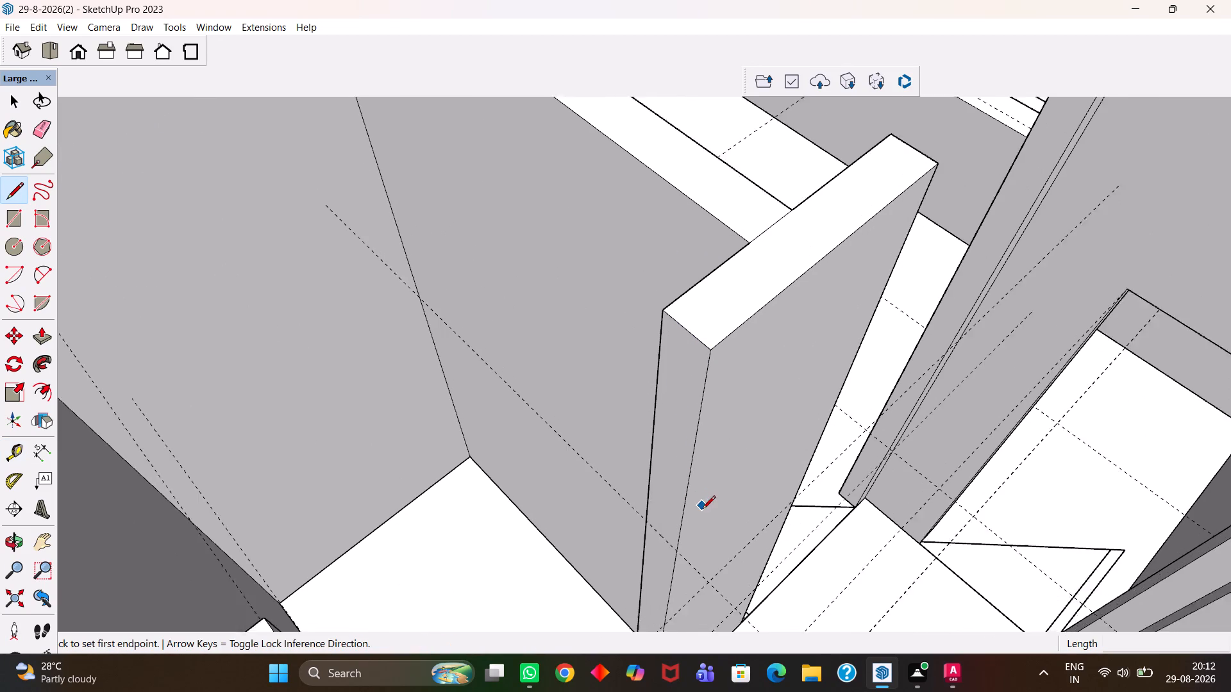
scroll(702, 510, "up", 1)
left_click(674, 556)
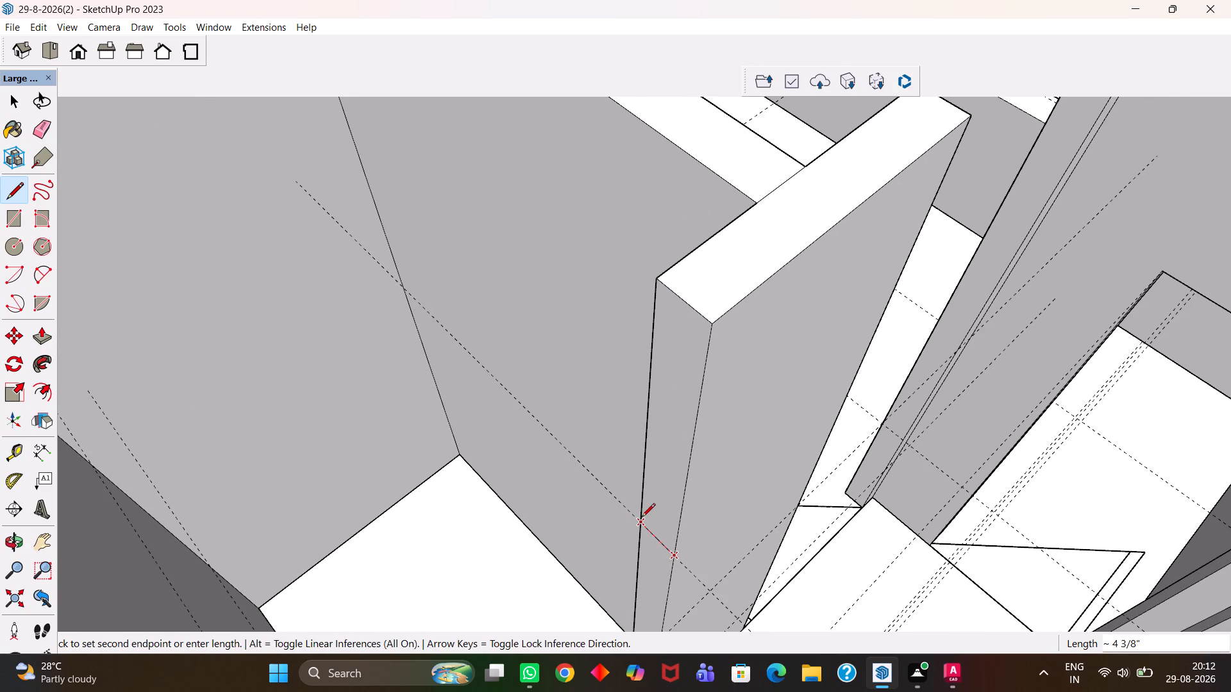
left_click(642, 518)
Push/Pull the stub's upper end section across the door opening to the opposite wall's end to form the lintel.
key("space")
left_click(660, 488)
scroll(660, 488, "down", 5)
key("p")
left_click(666, 472)
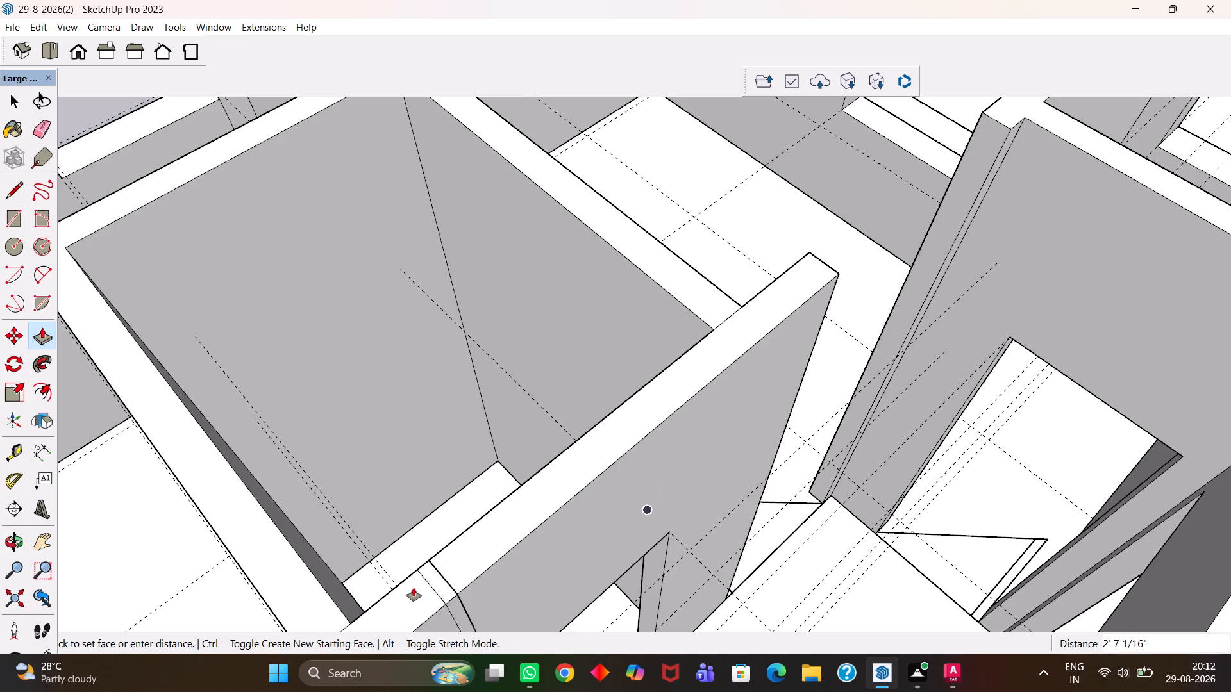
left_click(450, 583)
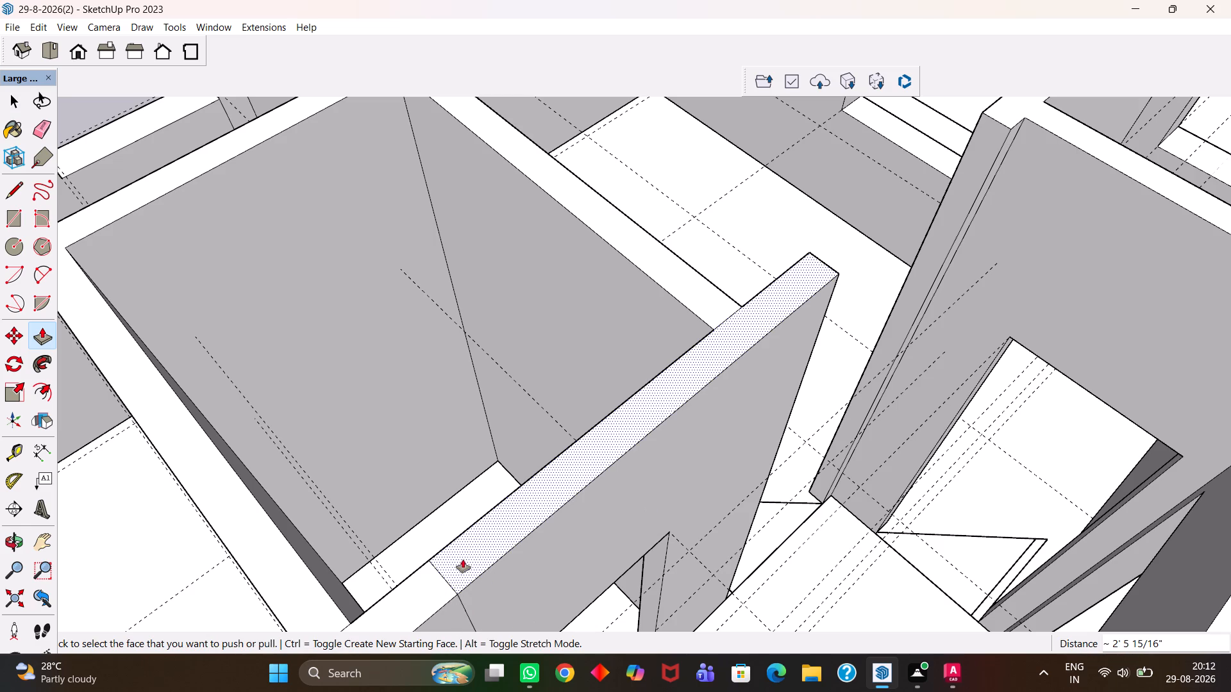
Erase the seam edges where the new lintel meets the opposite wall, on the top and the hall-side face.
key("h")
scroll(485, 532, "down", 5)
middle_click_drag(475, 548, 448, 550)
middle_click(424, 547)
scroll(424, 547, "up", 2)
left_click_drag(416, 547, 442, 519)
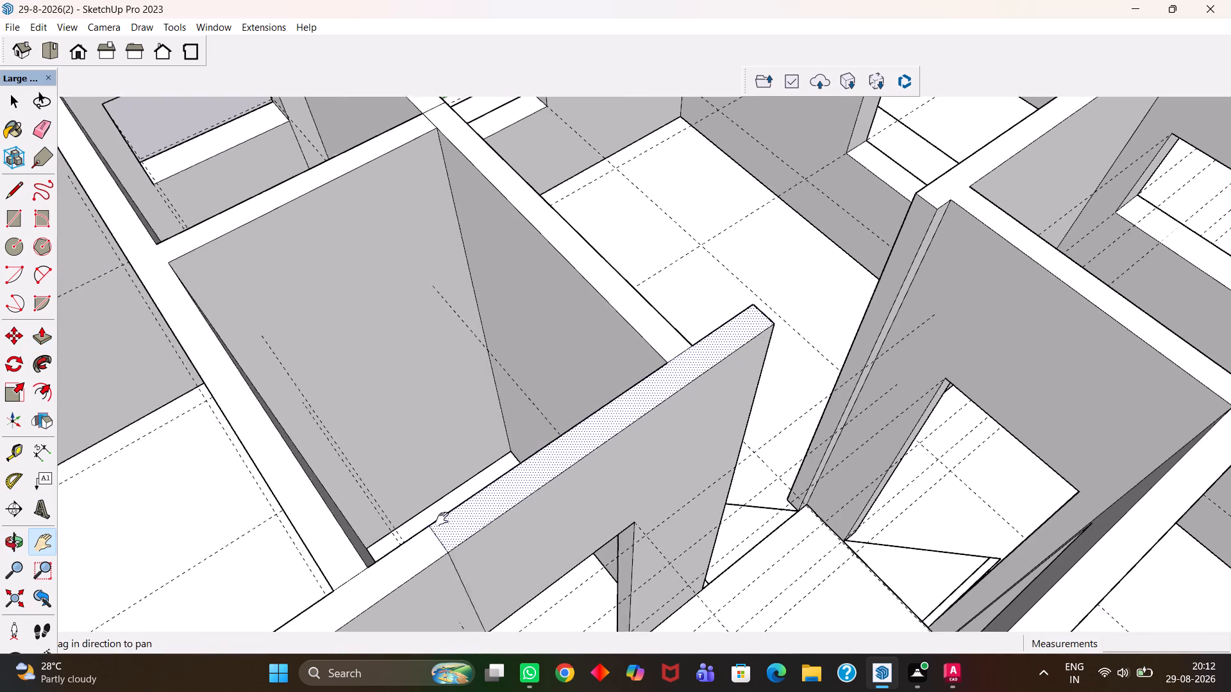
left_click_drag(442, 519, 458, 502)
middle_click_drag(473, 518, 460, 525)
scroll(460, 525, "up", 1)
key("e")
left_click_drag(469, 503, 463, 503)
left_click_drag(496, 534, 487, 539)
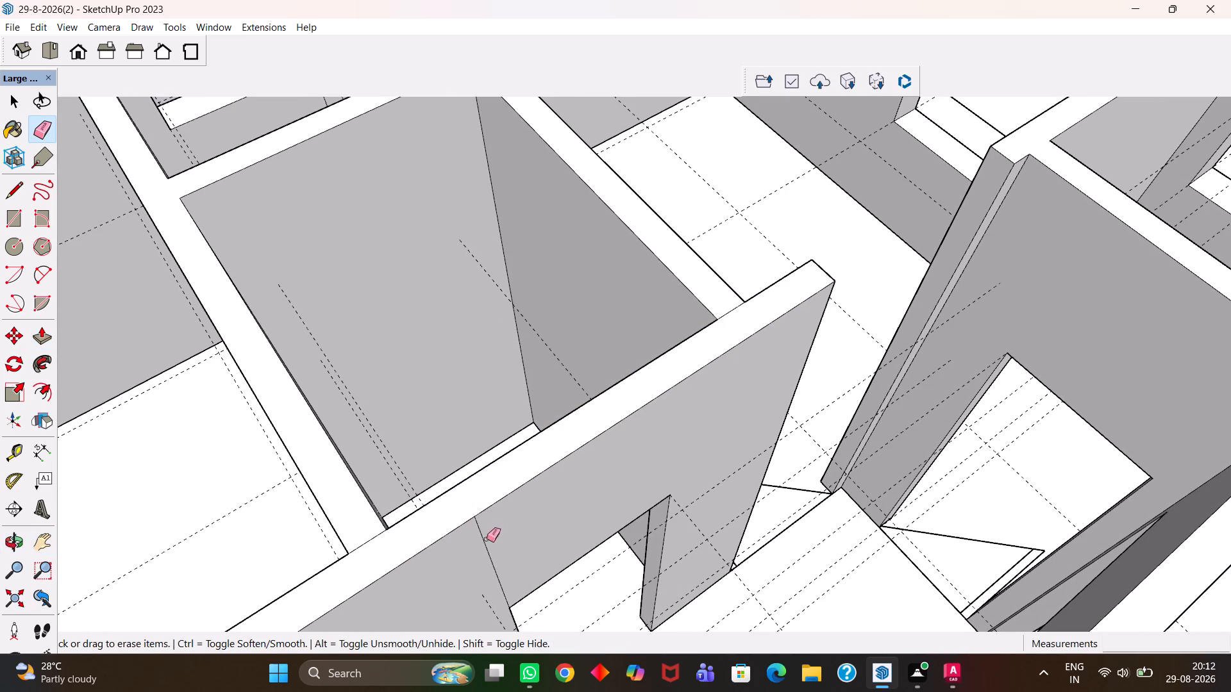
left_click_drag(487, 539, 480, 550)
Erase the remaining lintel seam edge on the wall face inside the small room.
scroll(558, 513, "down", 5)
middle_click_drag(610, 556, 564, 554)
scroll(587, 566, "up", 1)
key("h")
scroll(564, 554, "up", 3)
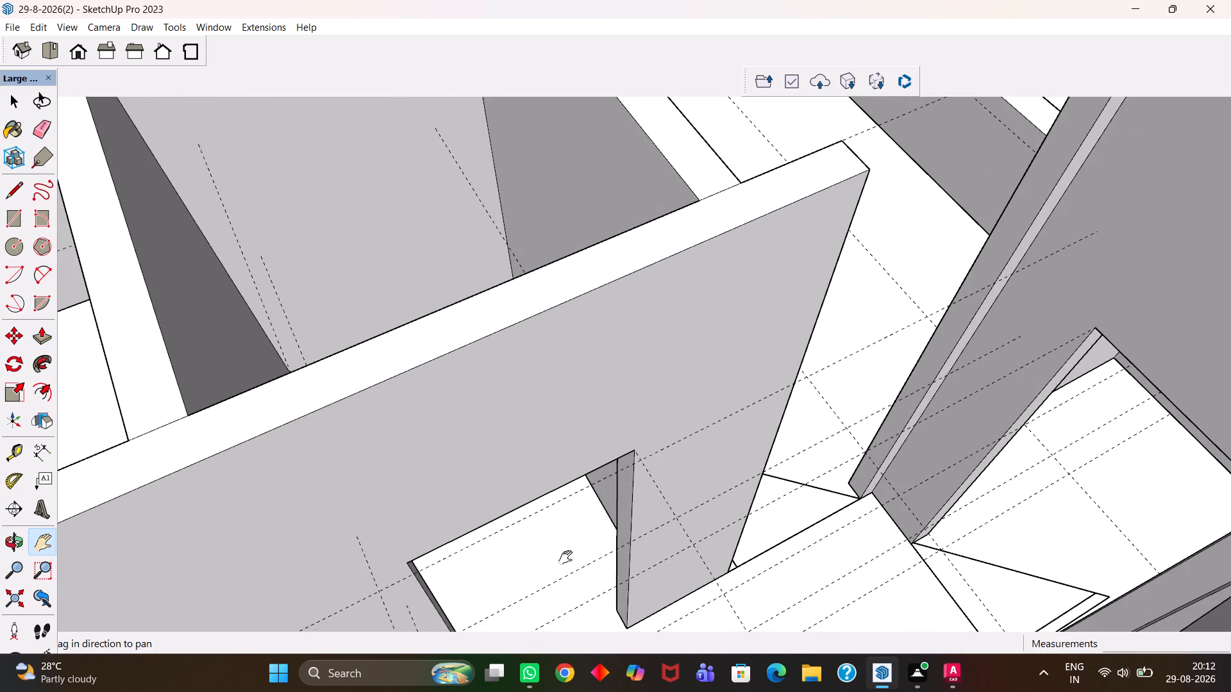
scroll(558, 564, "down", 5)
middle_click_drag(478, 555, 443, 557)
scroll(521, 443, "down", 6)
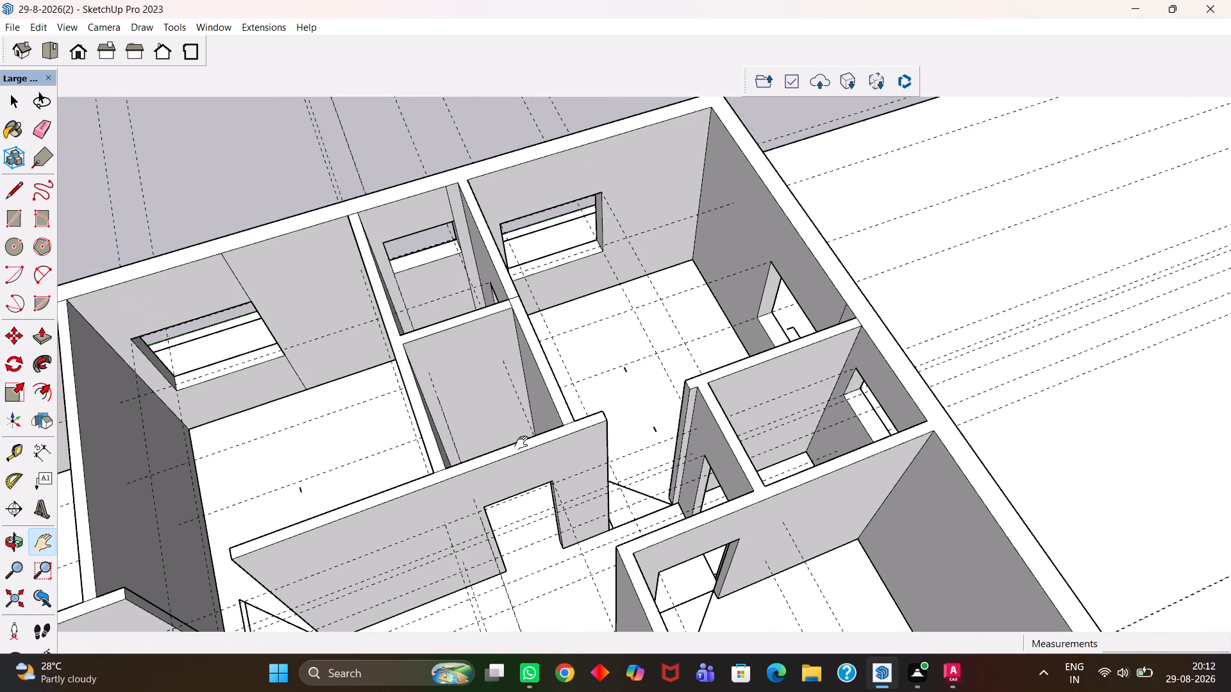
scroll(577, 472, "up", 5)
middle_click_drag(607, 509, 439, 552)
scroll(434, 510, "up", 1)
middle_click_drag(392, 416, 440, 657)
scroll(418, 507, "up", 1)
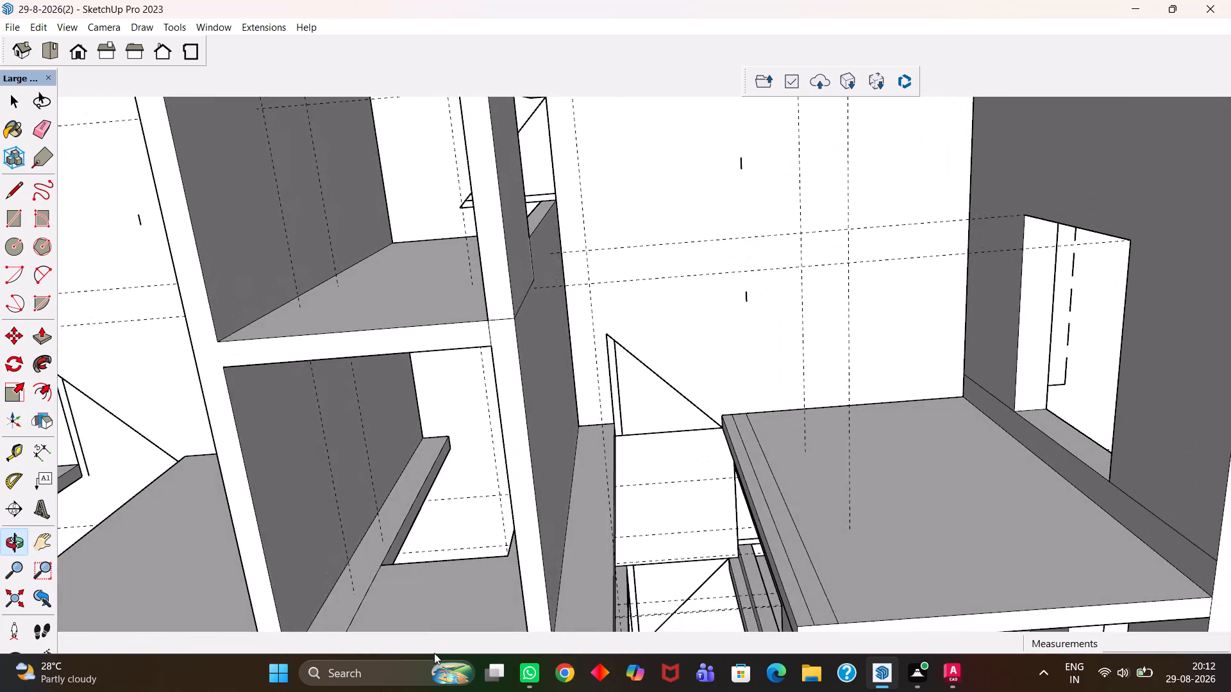
left_click_drag(387, 573, 516, 485)
middle_click_drag(510, 490, 524, 502)
scroll(525, 502, "up", 1)
key("e")
left_click_drag(484, 506, 492, 507)
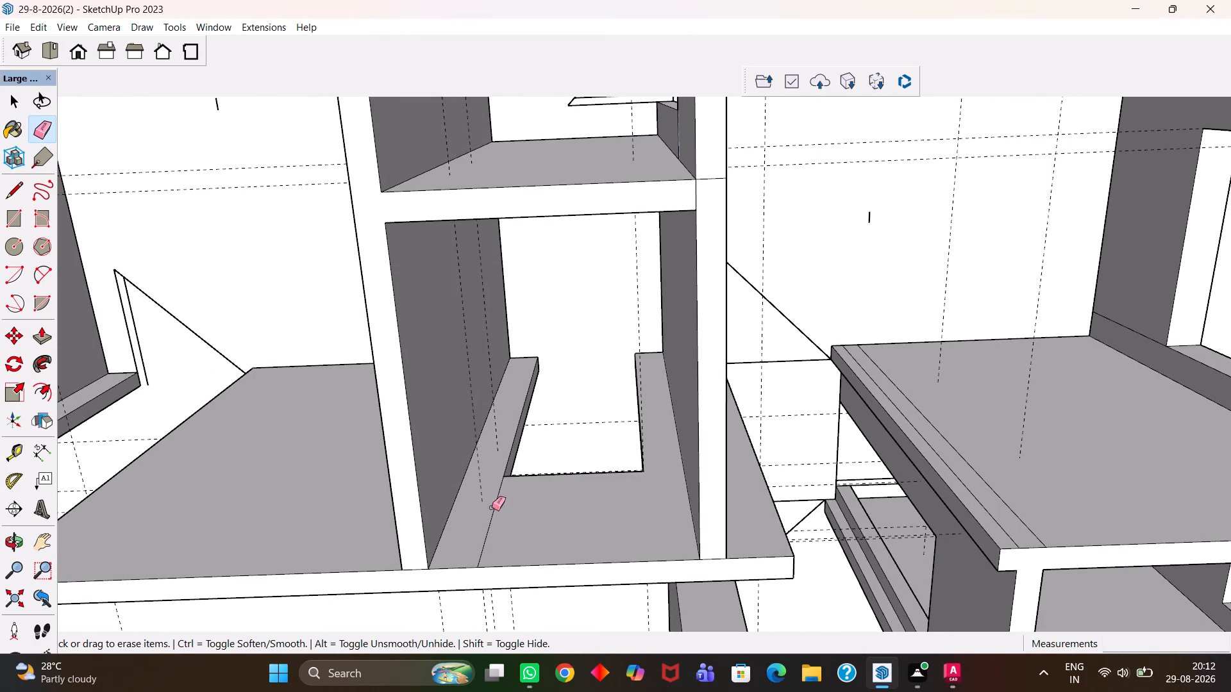
left_click_drag(492, 507, 499, 508)
Inspect the model from several sides, checking the rooms, windows and door openings for missing lintels and stray edges.
scroll(580, 471, "down", 6)
key("h")
middle_click_drag(602, 524, 637, 285)
scroll(602, 488, "up", 1)
middle_click_drag(607, 480, 691, 359)
scroll(674, 408, "down", 5)
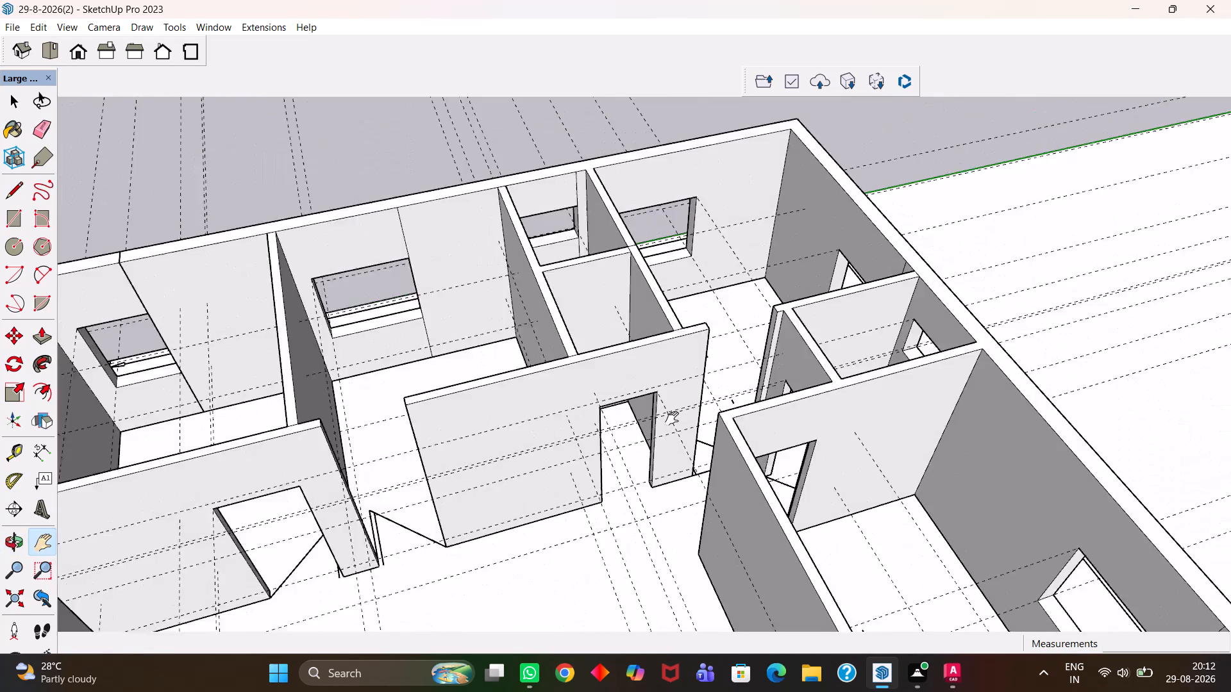
scroll(672, 418, "down", 1)
middle_click_drag(584, 441, 683, 472)
scroll(590, 450, "up", 1)
key("h")
scroll(681, 464, "down", 2)
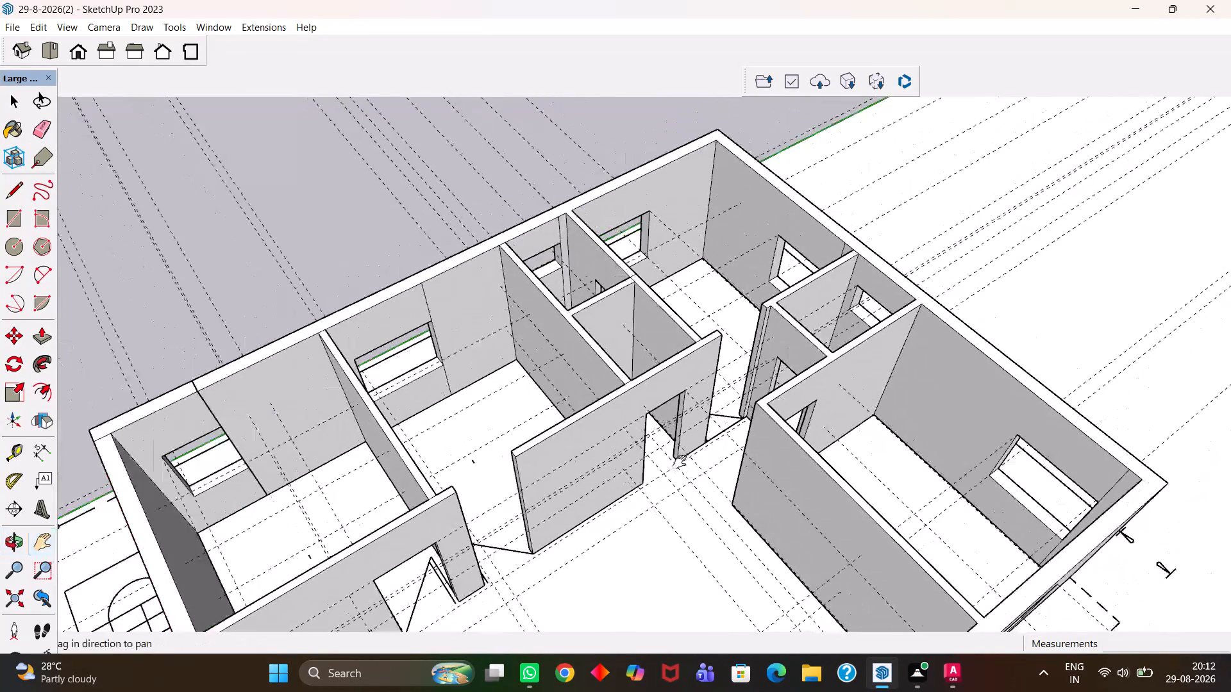
scroll(680, 462, "down", 3)
scroll(726, 349, "up", 4)
middle_click_drag(658, 350, 896, 391)
scroll(688, 369, "up", 1)
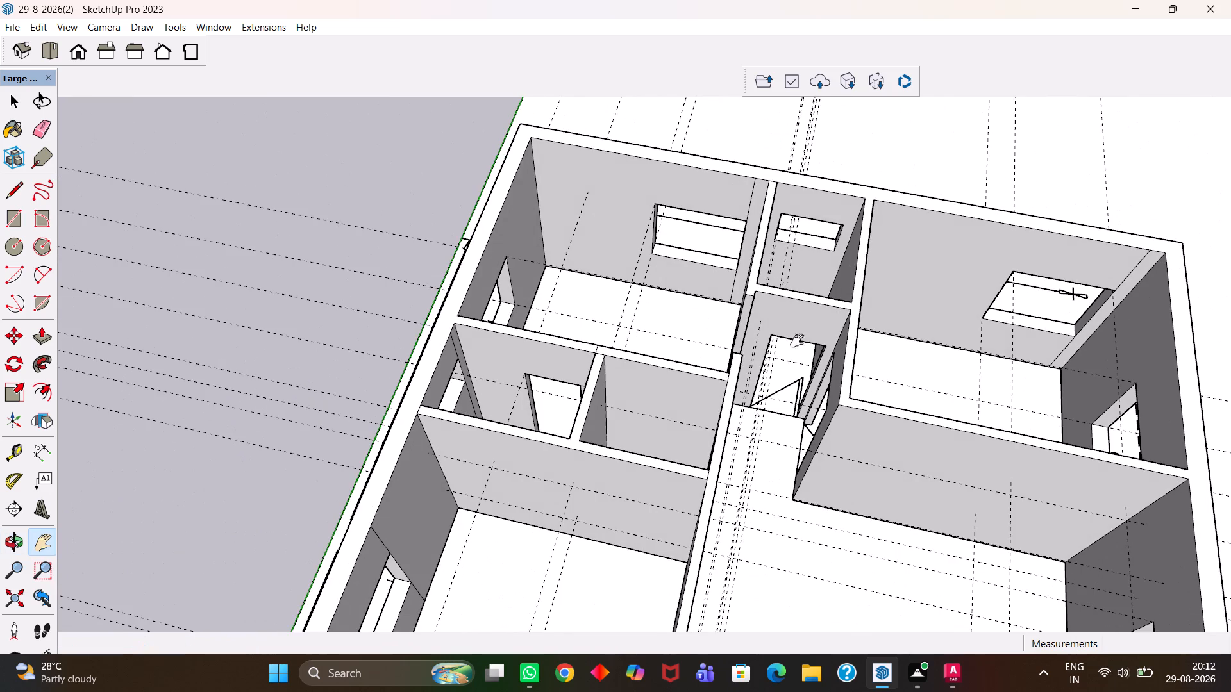
left_click_drag(907, 312, 701, 337)
middle_click_drag(641, 406, 770, 422)
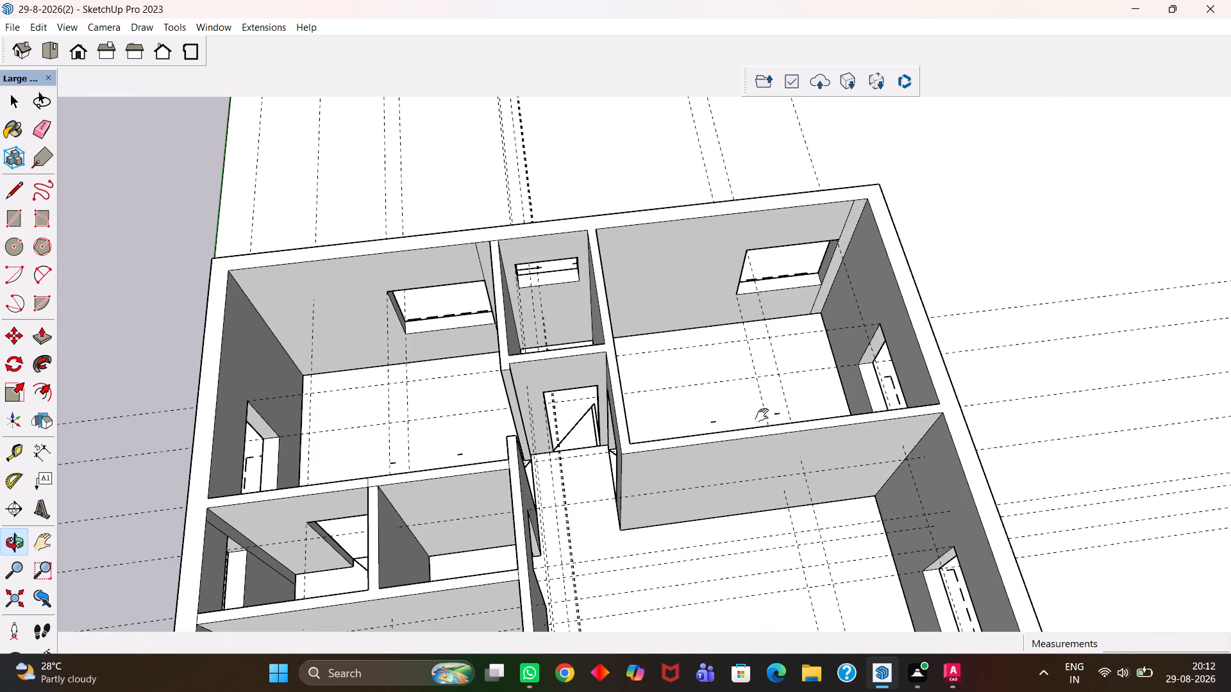
scroll(800, 348, "up", 5)
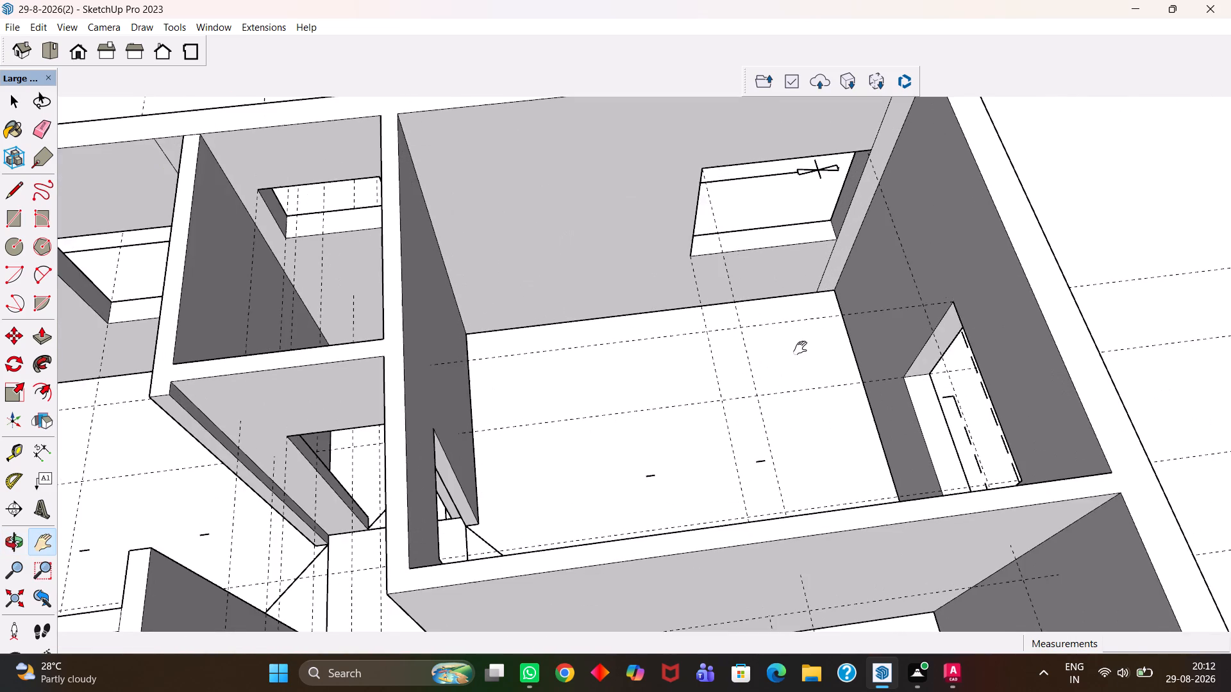
scroll(800, 348, "down", 6)
left_click_drag(715, 397, 767, 359)
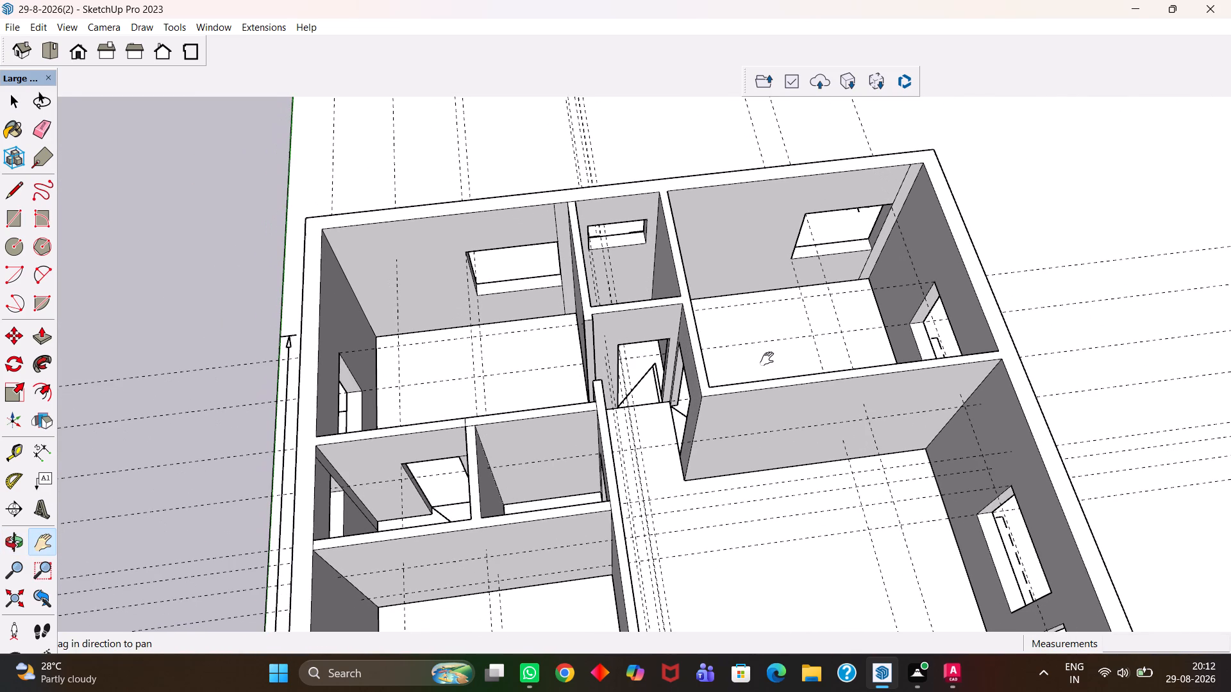
left_click_drag(723, 457, 728, 374)
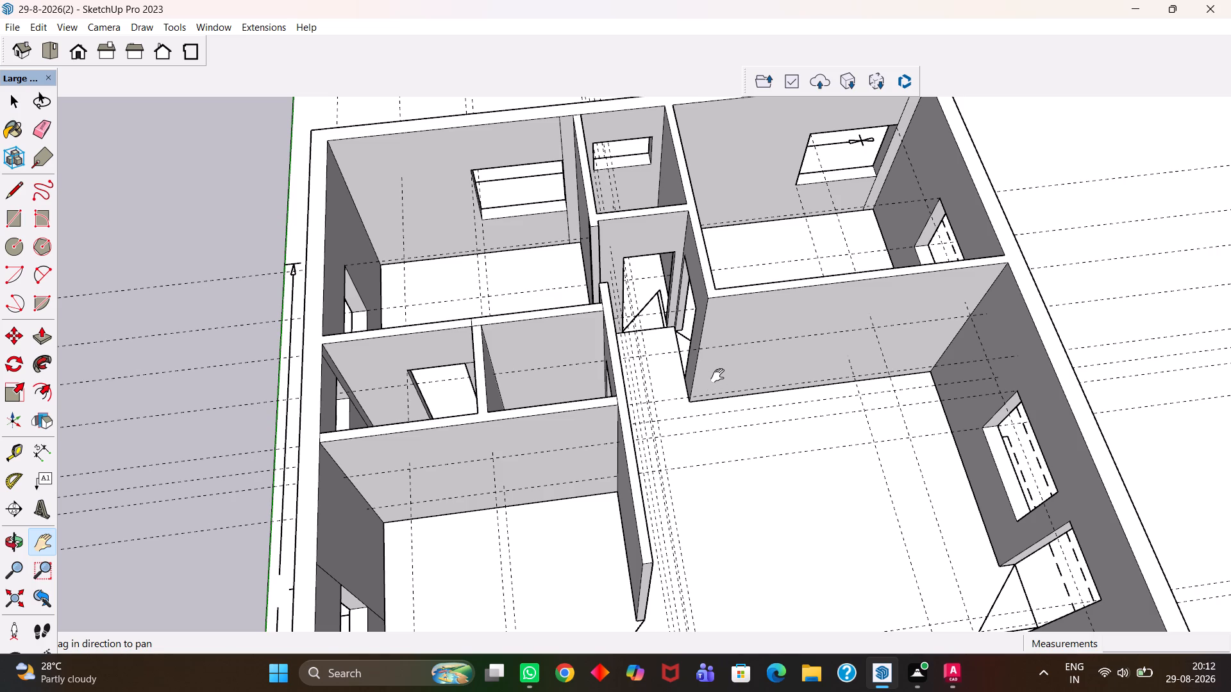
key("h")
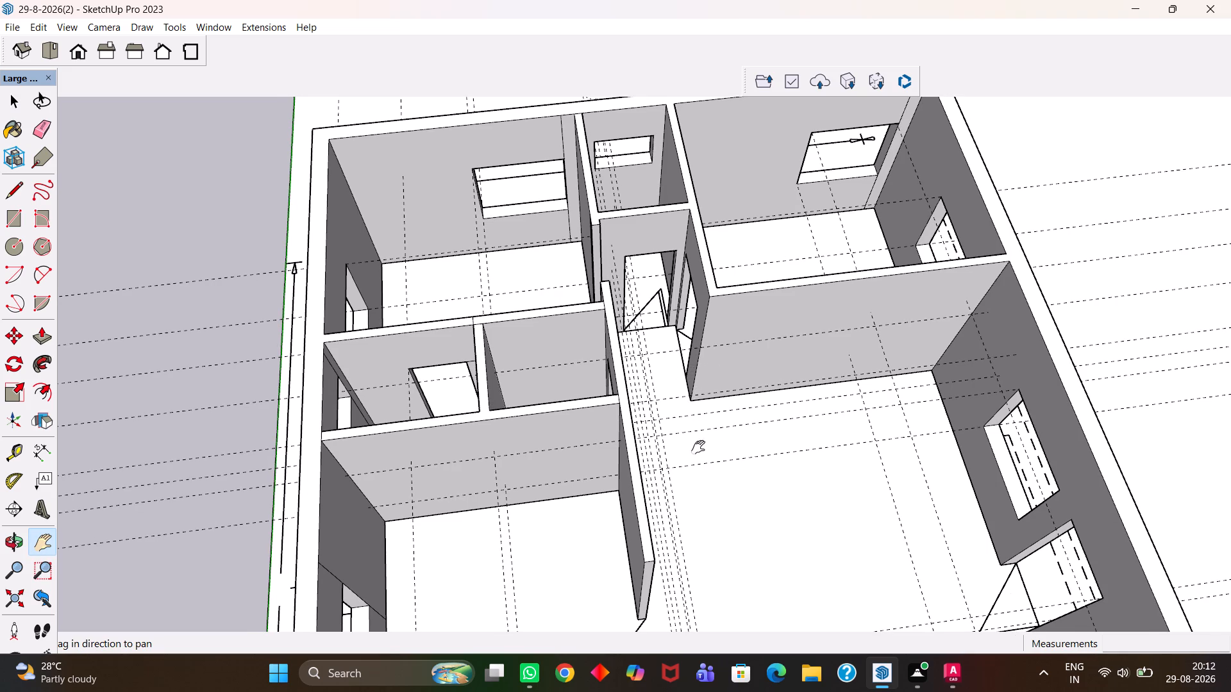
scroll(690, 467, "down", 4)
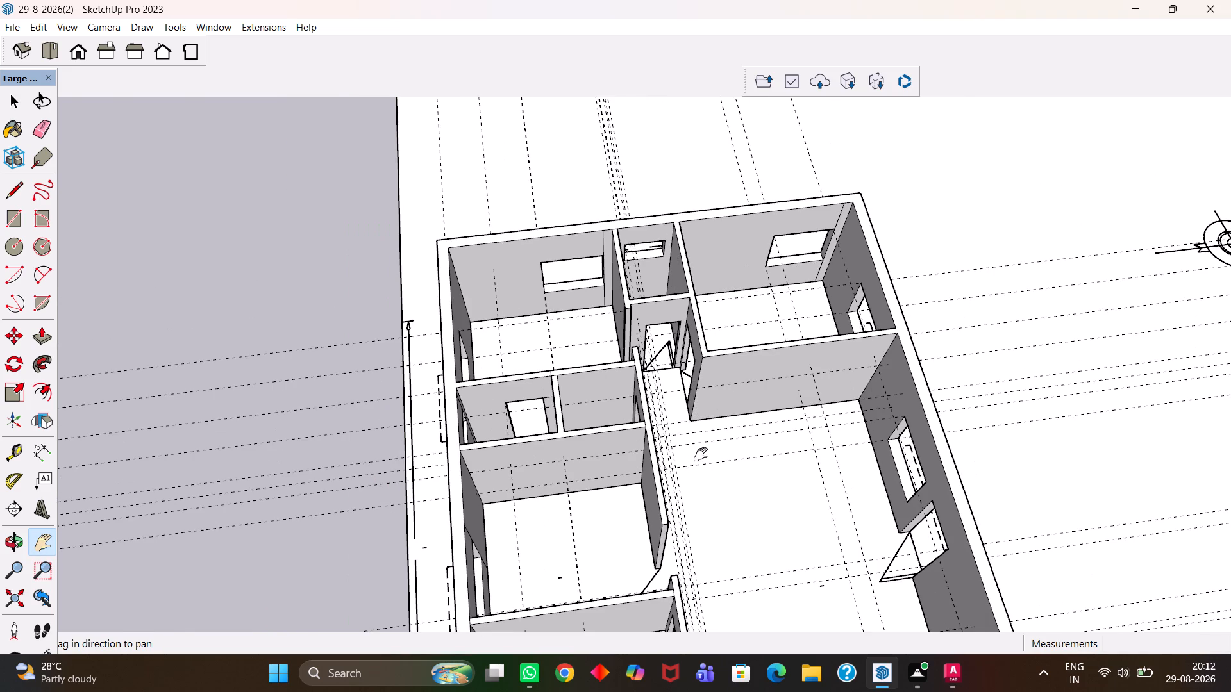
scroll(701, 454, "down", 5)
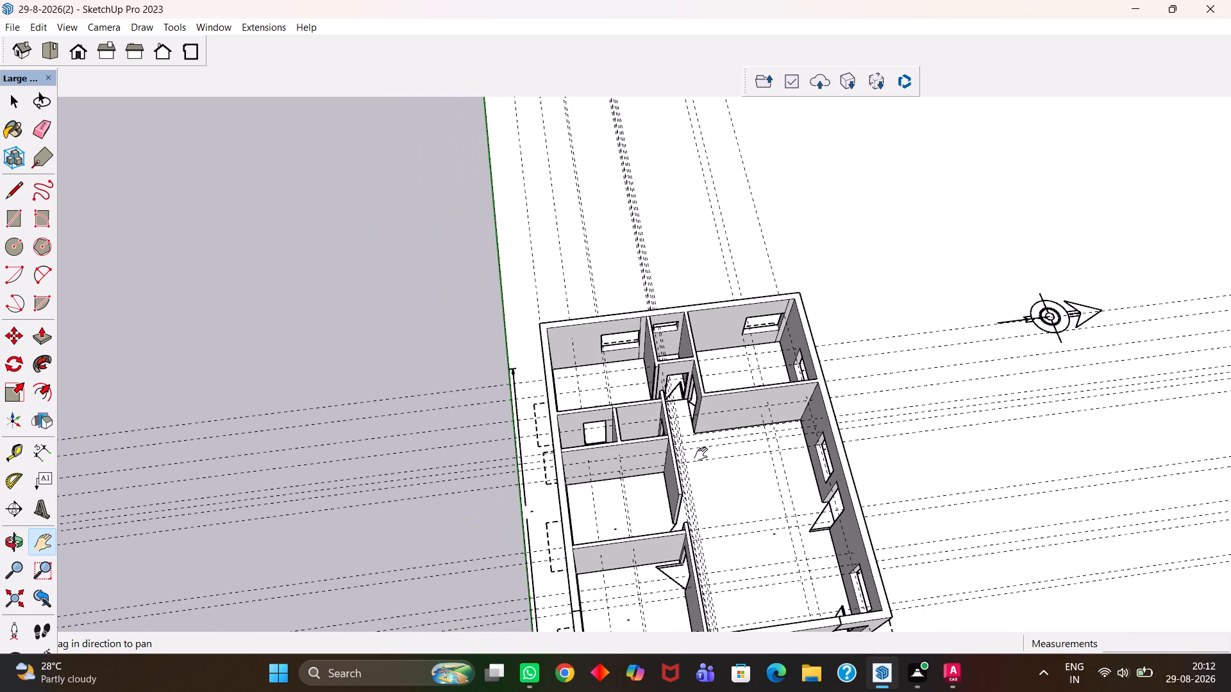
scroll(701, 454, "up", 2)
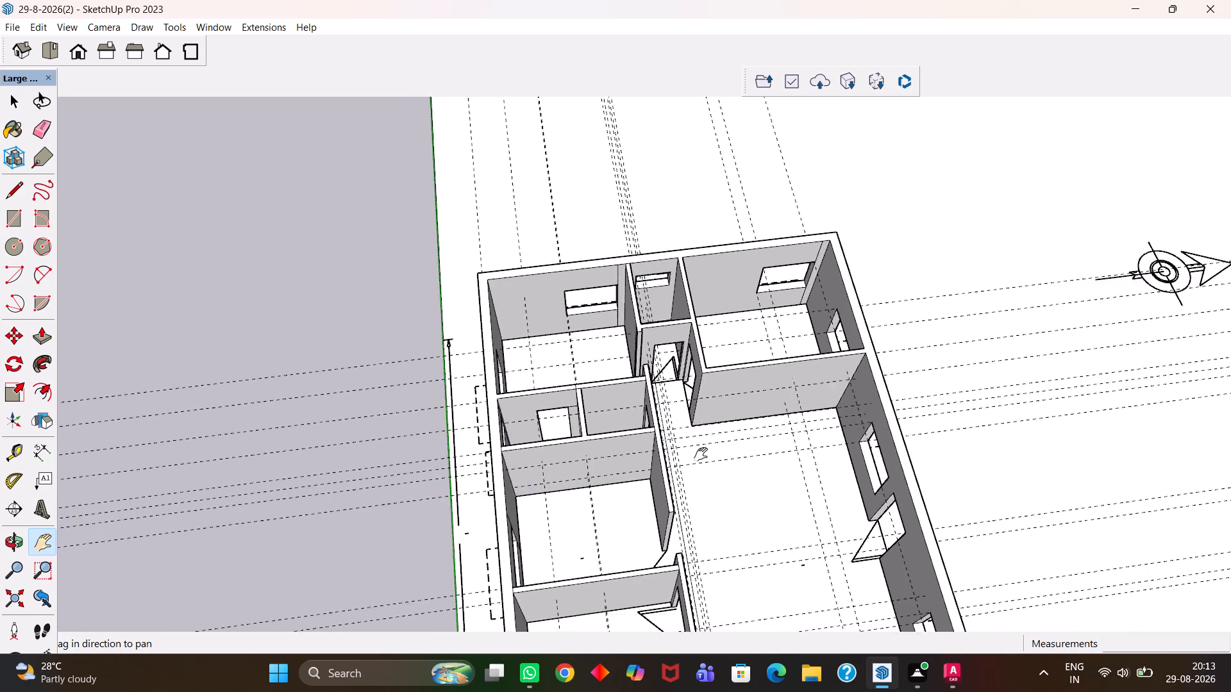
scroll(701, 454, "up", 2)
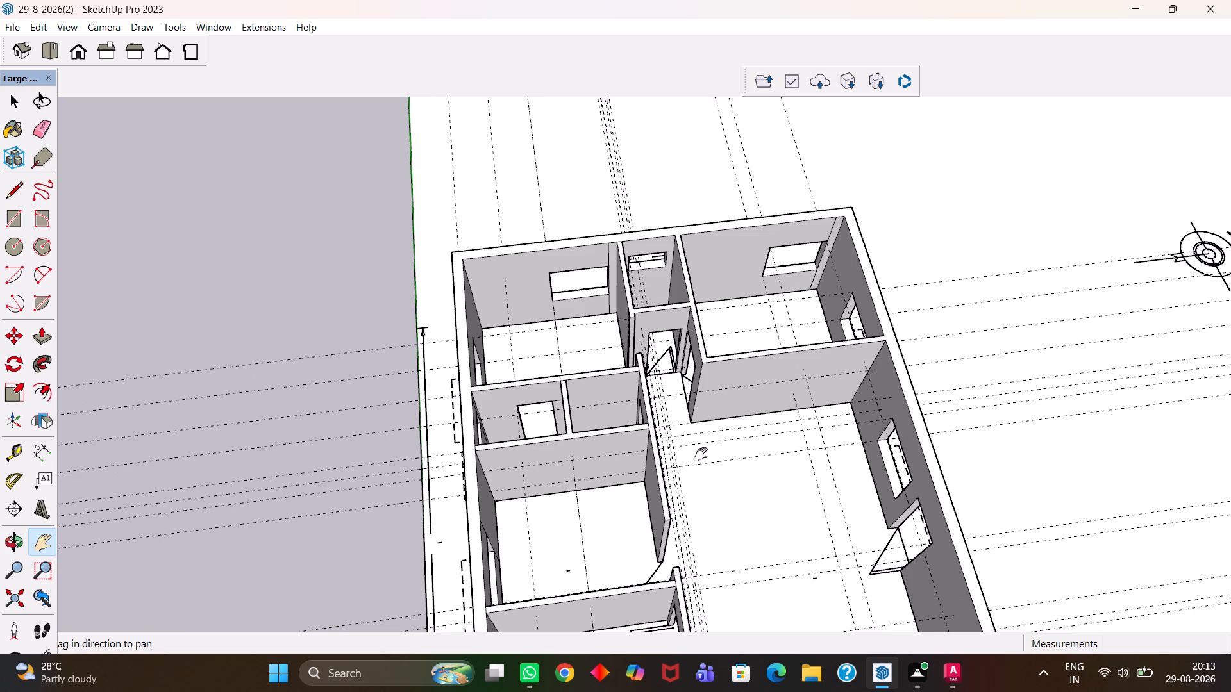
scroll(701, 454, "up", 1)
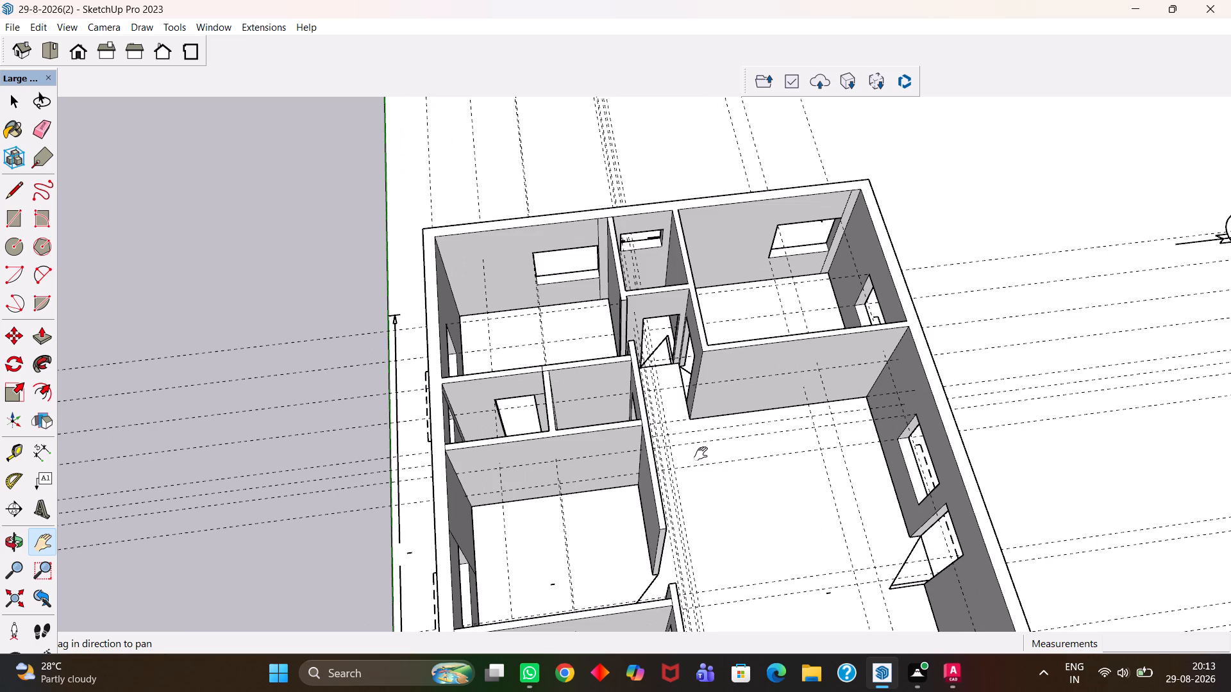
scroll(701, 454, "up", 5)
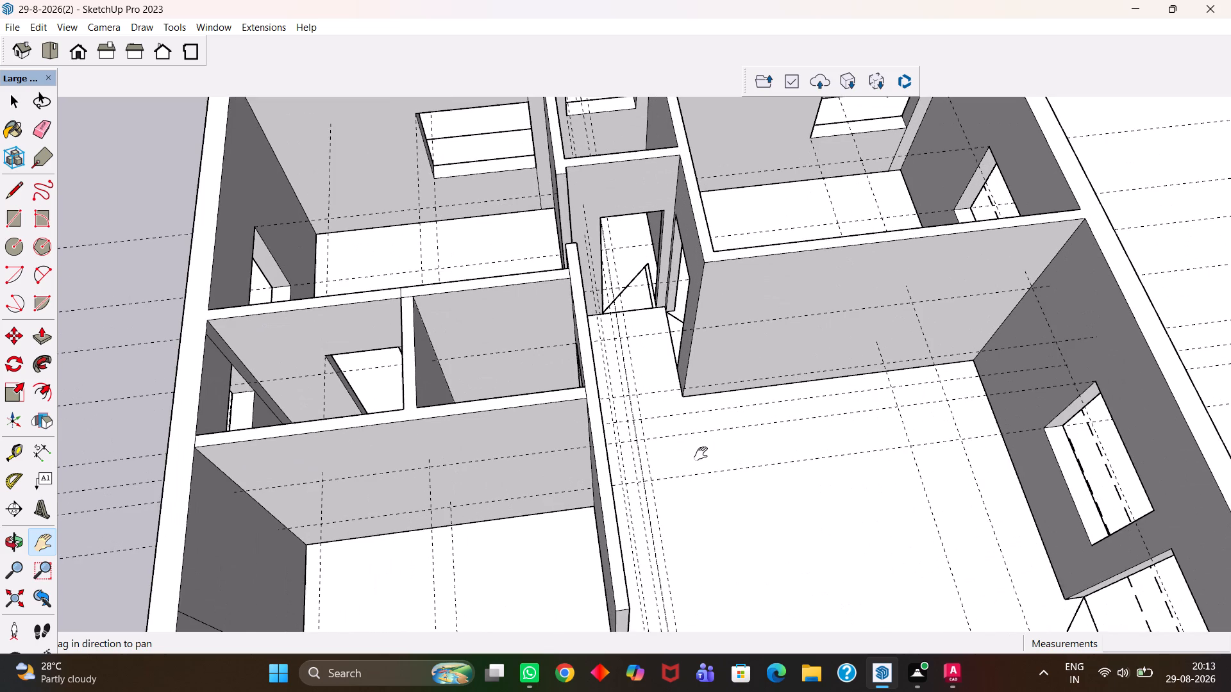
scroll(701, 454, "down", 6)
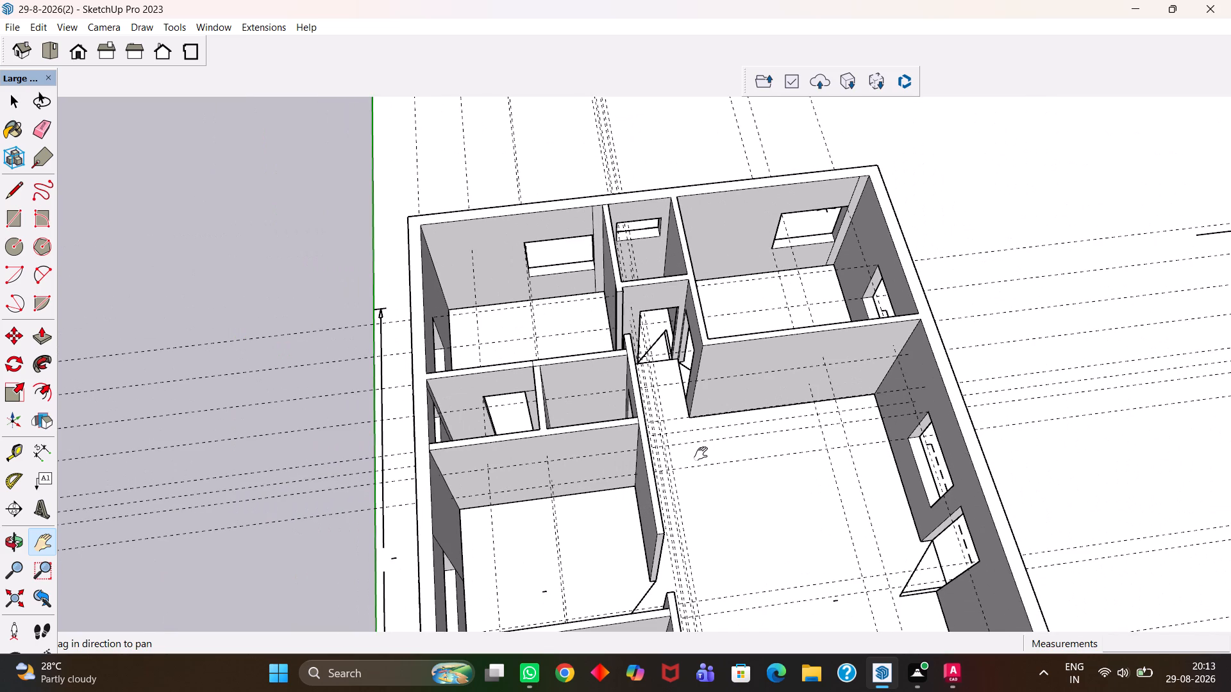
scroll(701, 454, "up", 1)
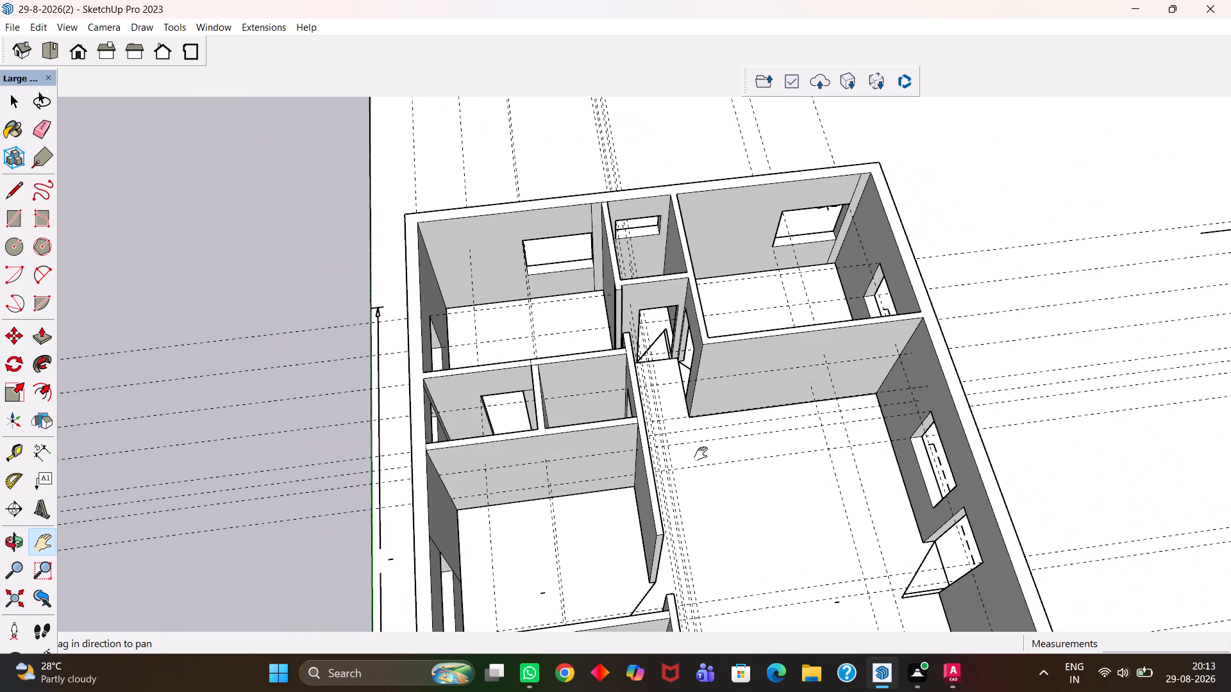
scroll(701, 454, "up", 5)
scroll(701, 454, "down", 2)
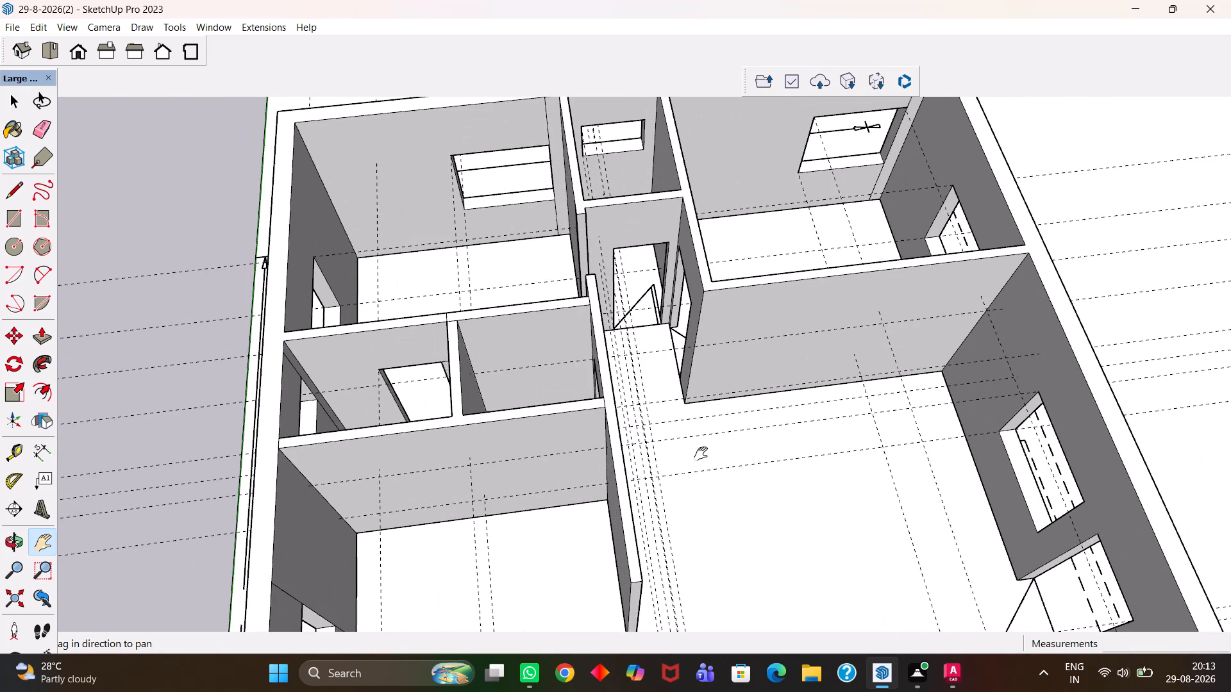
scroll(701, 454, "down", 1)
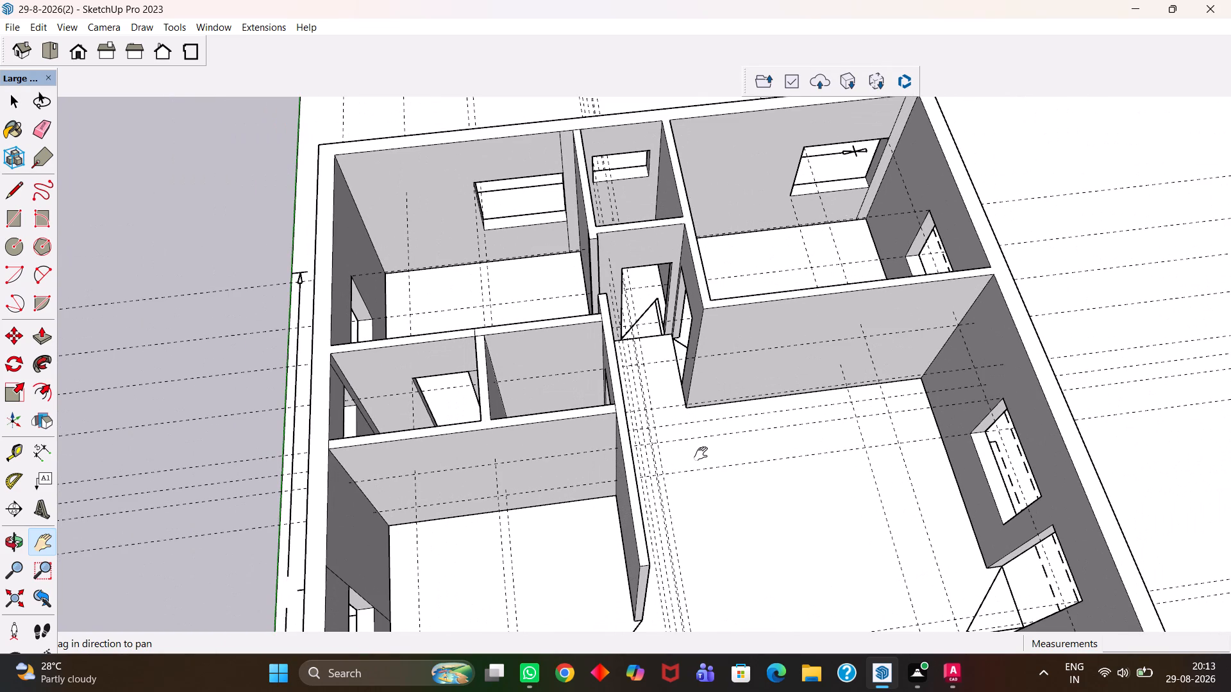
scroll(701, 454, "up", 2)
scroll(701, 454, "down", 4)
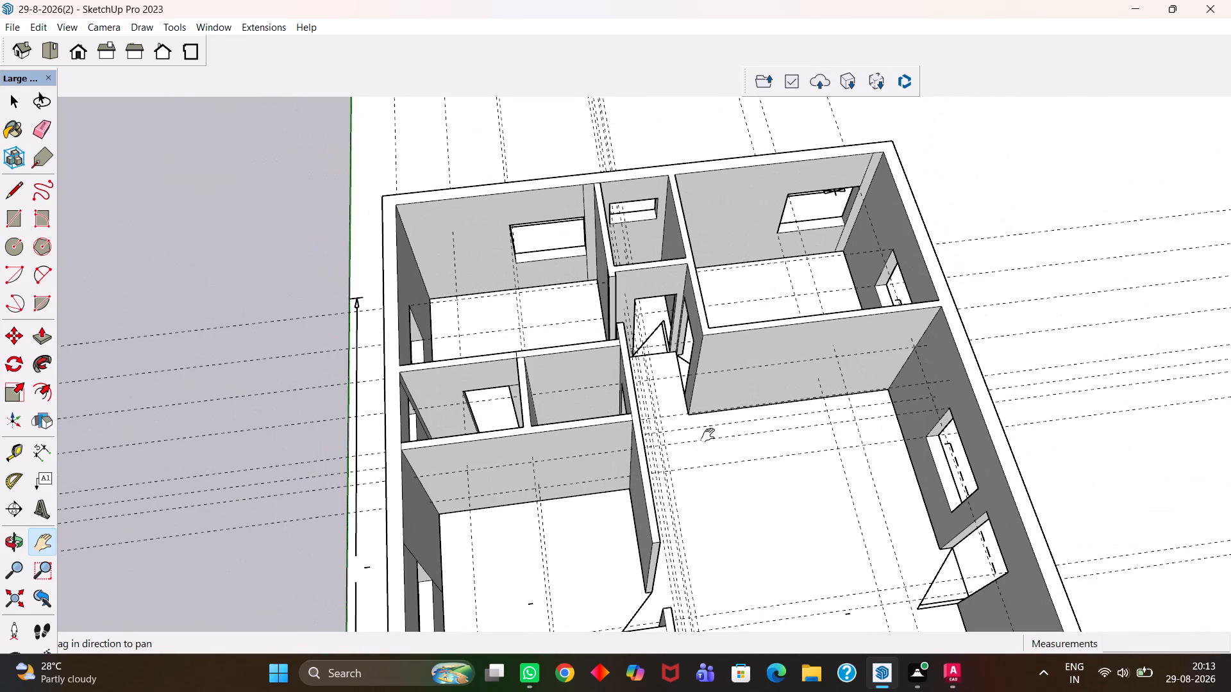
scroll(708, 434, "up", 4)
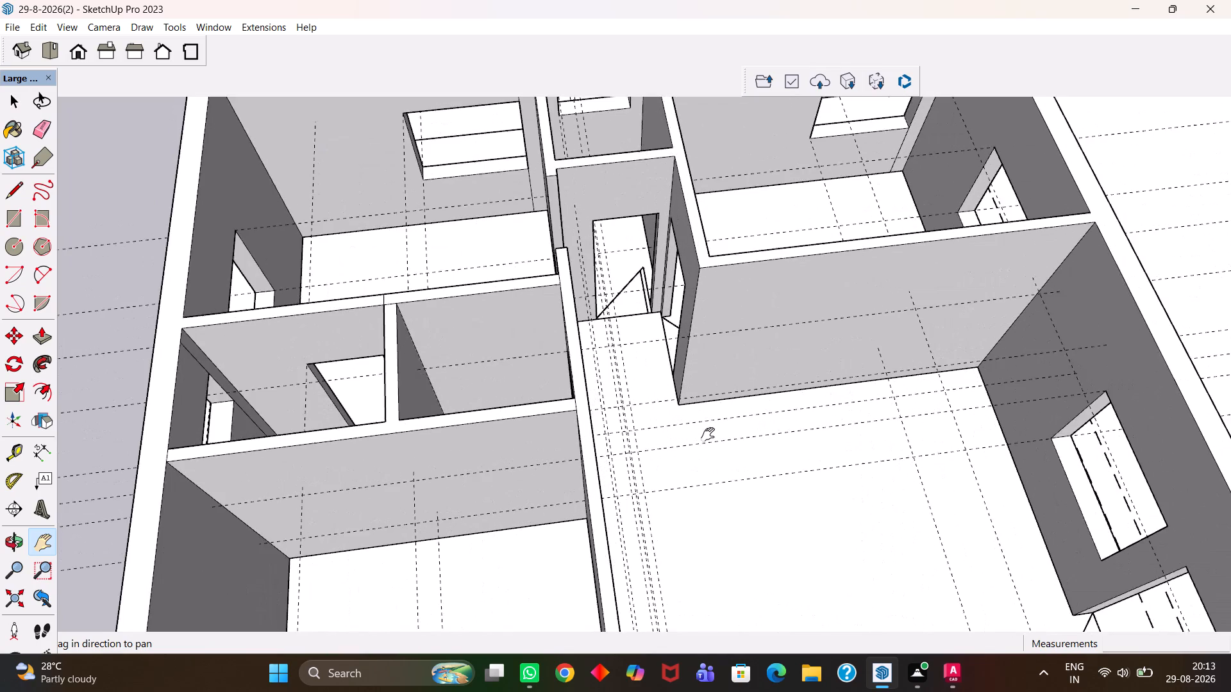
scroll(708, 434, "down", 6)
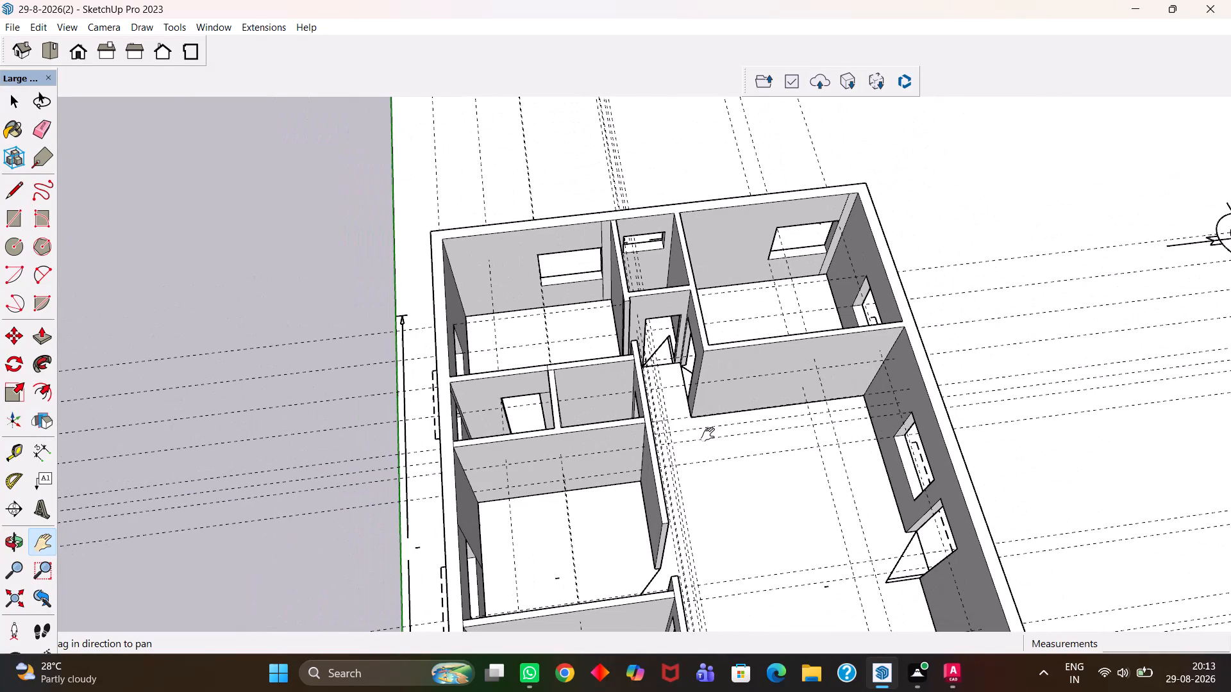
Place a guide 3' below the wall top on the hall partition's end face at the middle room's door opening.
scroll(708, 434, "down", 4)
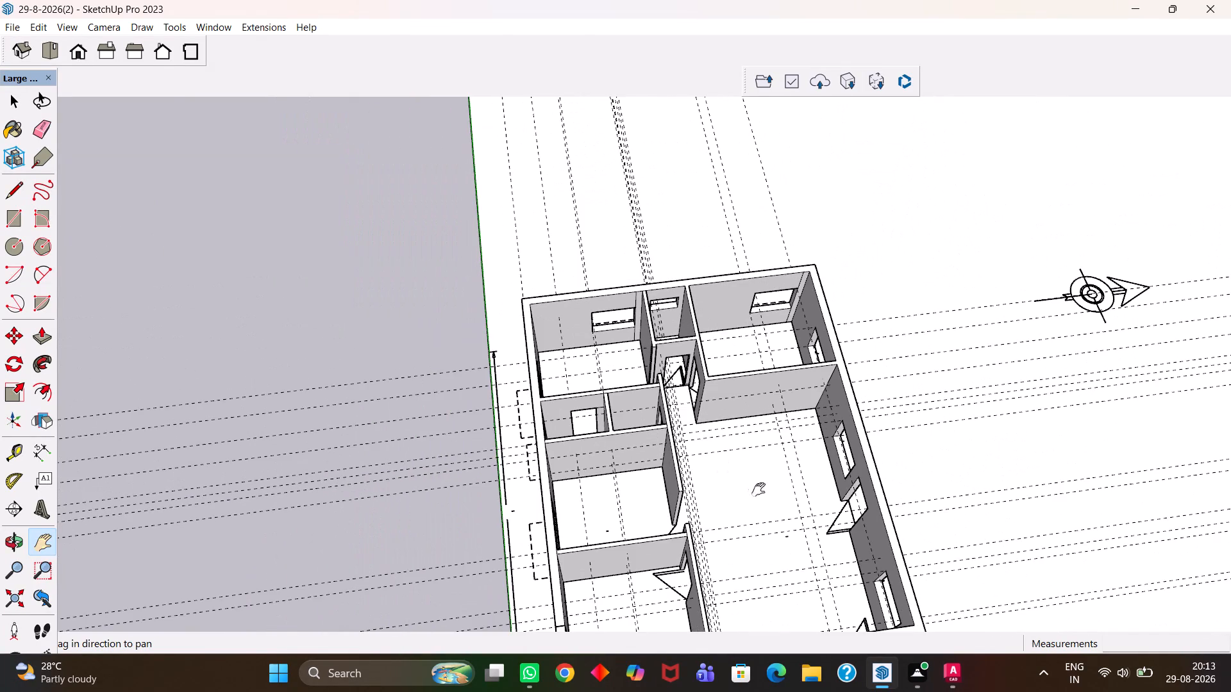
middle_click_drag(723, 522, 665, 529)
scroll(666, 530, "up", 15)
middle_click_drag(669, 463, 694, 479)
scroll(669, 463, "up", 1)
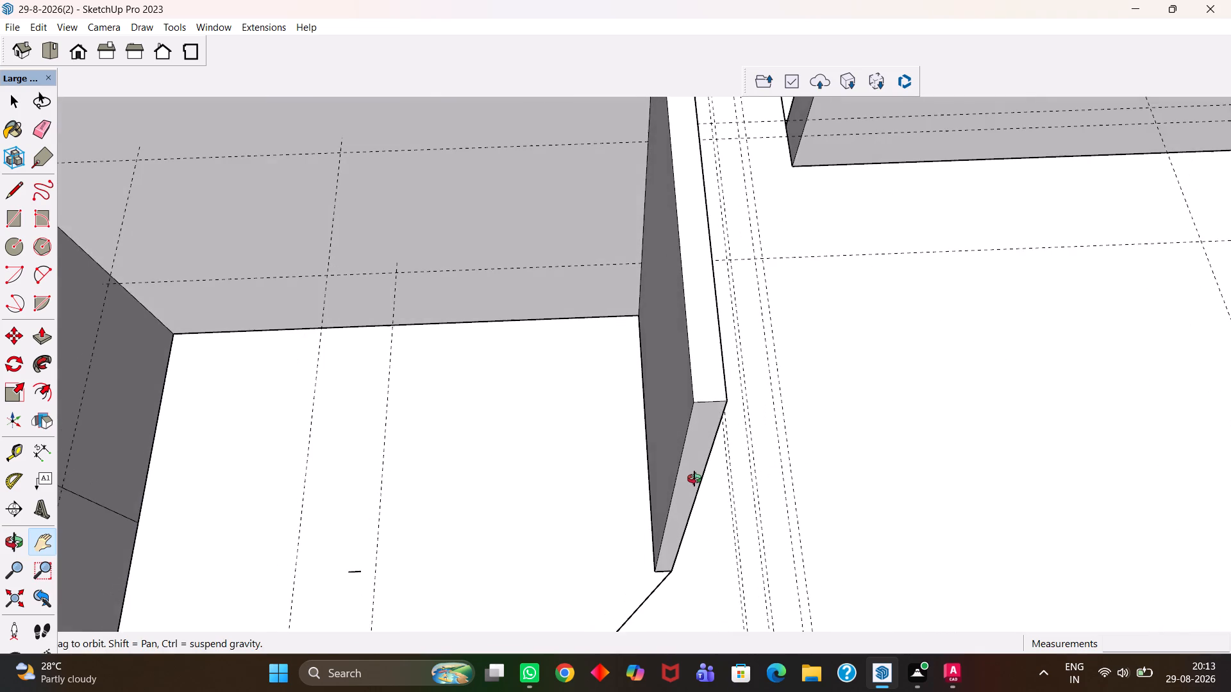
middle_click_drag(694, 479, 692, 478)
key("t")
scroll(692, 478, "up", 2)
left_click(707, 378)
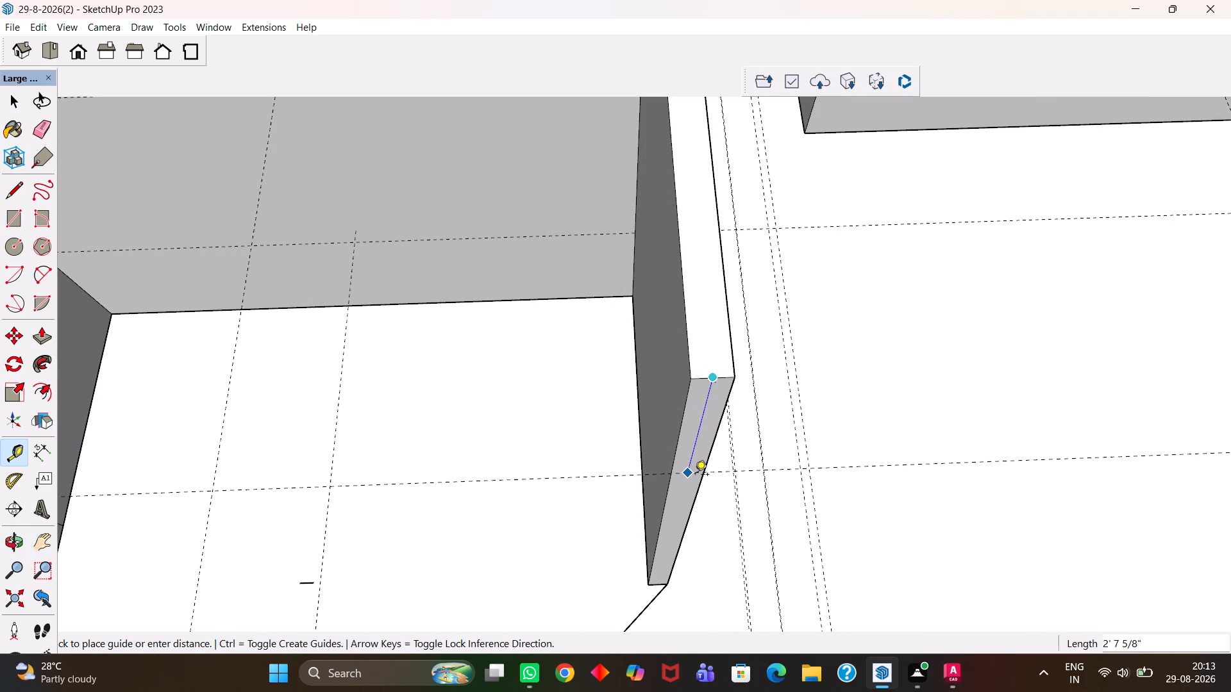
type("3'")
key("Return")
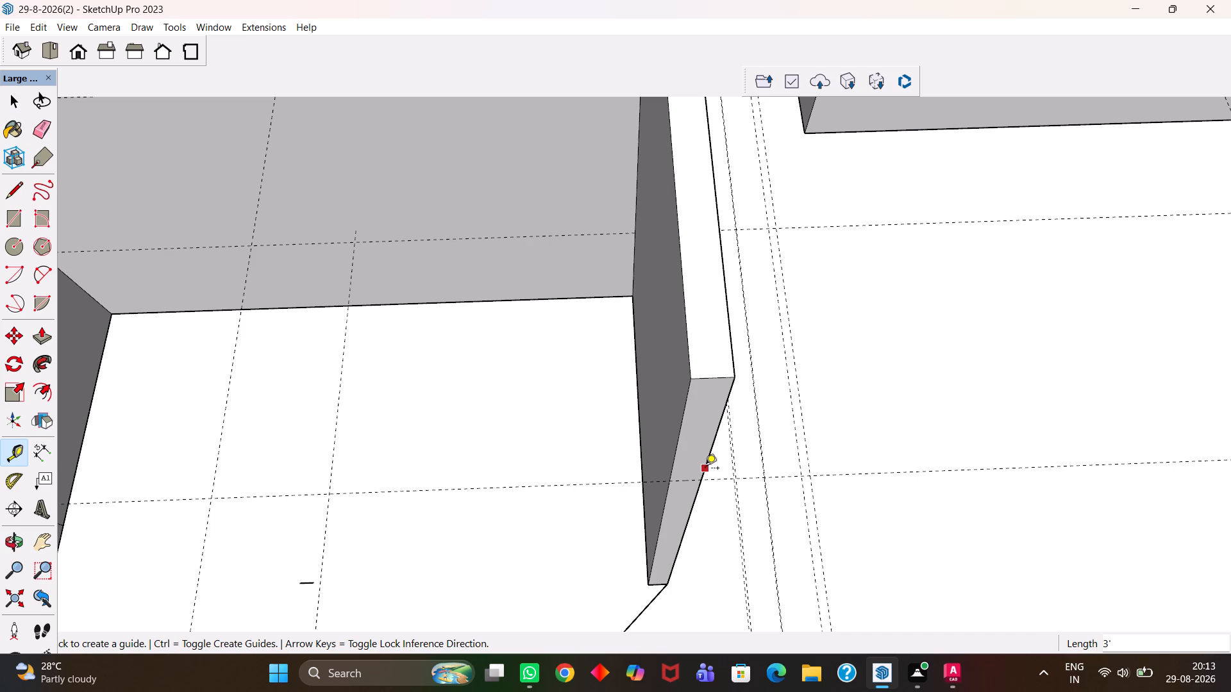
key("space")
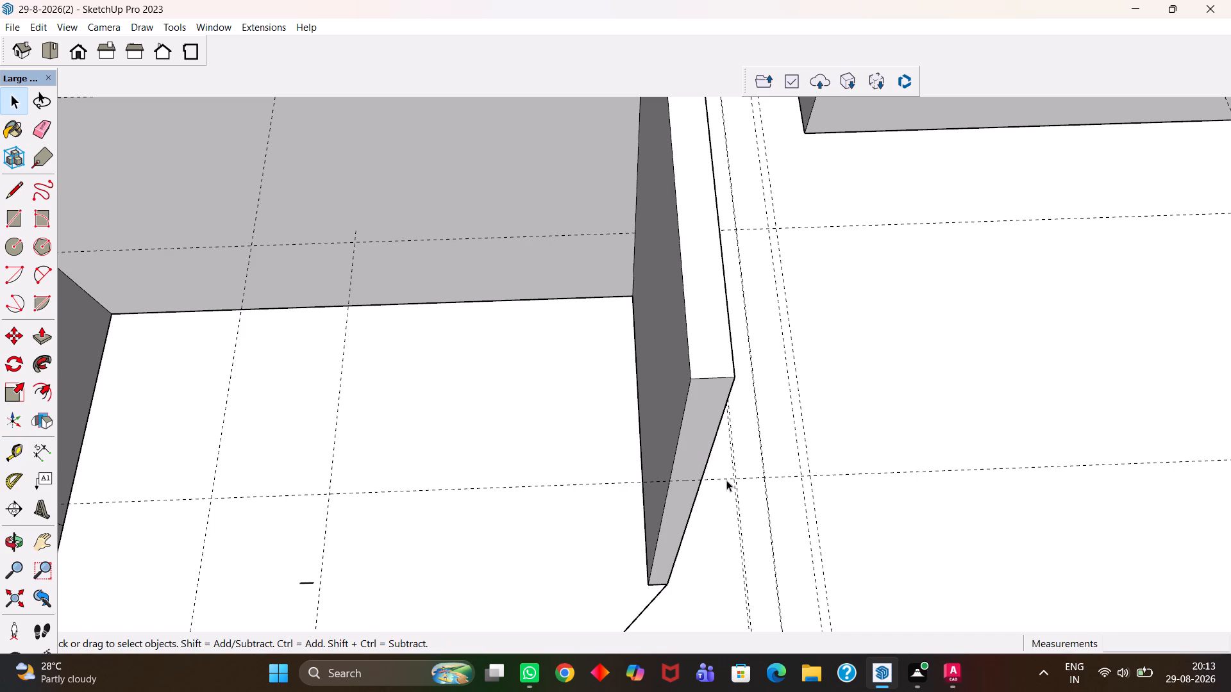
Draw a line across that wall end face along the guide to split off its upper section.
double_click(698, 449)
scroll(695, 445, "up", 3)
key("l")
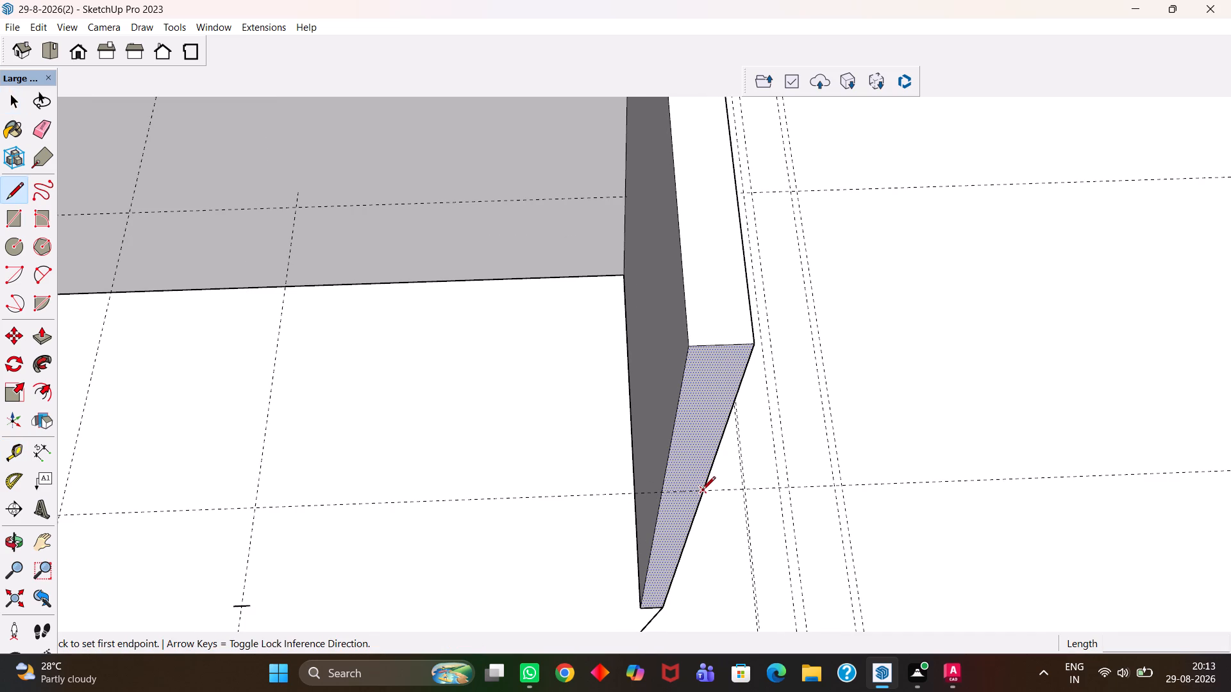
left_click(702, 493)
left_click(662, 492)
key("space")
Push/Pull the upper end section across the middle room's door opening to the opposite wall to form the lintel.
left_click(691, 439)
scroll(691, 439, "down", 4)
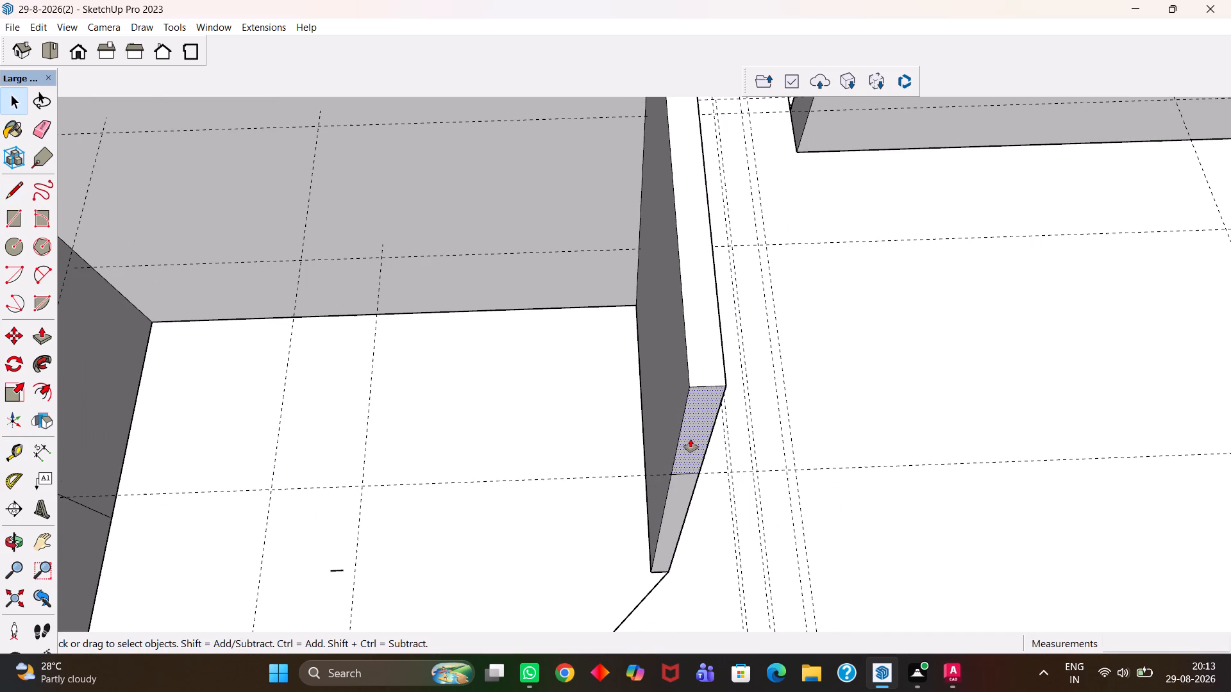
key("p")
scroll(691, 439, "down", 1)
left_click(691, 433)
left_click(697, 443)
key("h")
scroll(691, 486, "down", 3)
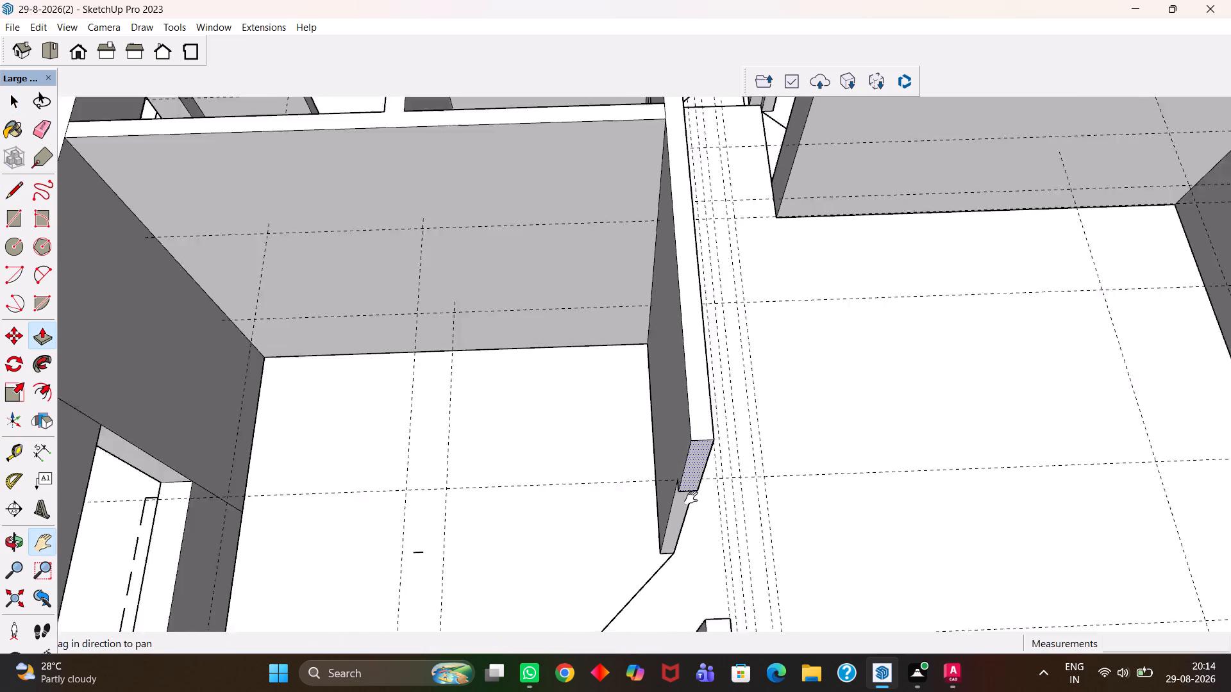
scroll(691, 498, "down", 7)
left_click_drag(715, 536, 717, 468)
key("Escape")
left_click(708, 470)
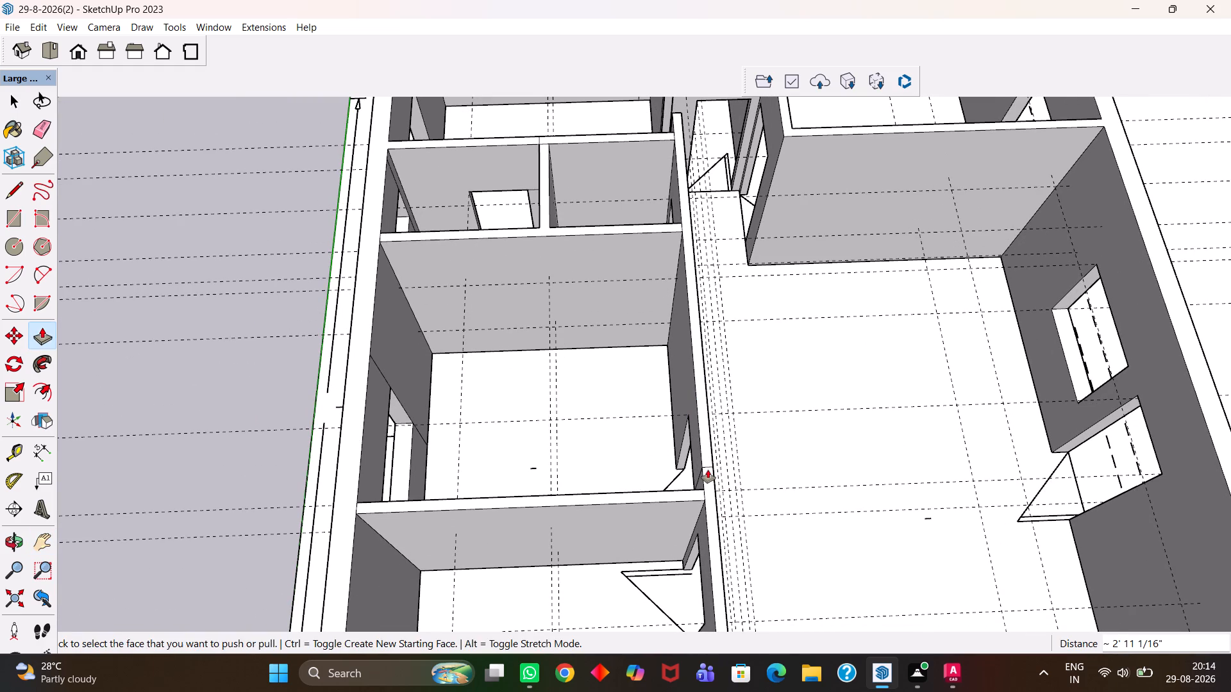
Delete all guides from the model.
key("h")
scroll(705, 470, "down", 14)
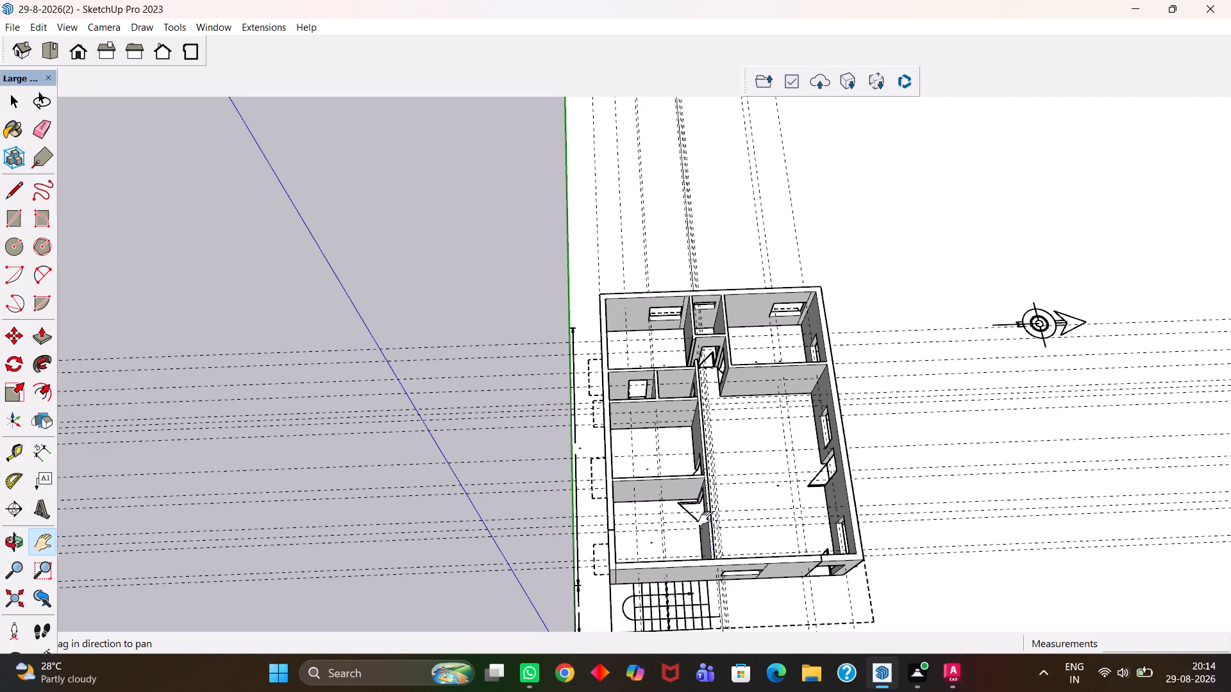
scroll(706, 518, "up", 12)
middle_click_drag(616, 533, 624, 588)
scroll(624, 588, "up", 1)
left_click_drag(626, 588, 630, 450)
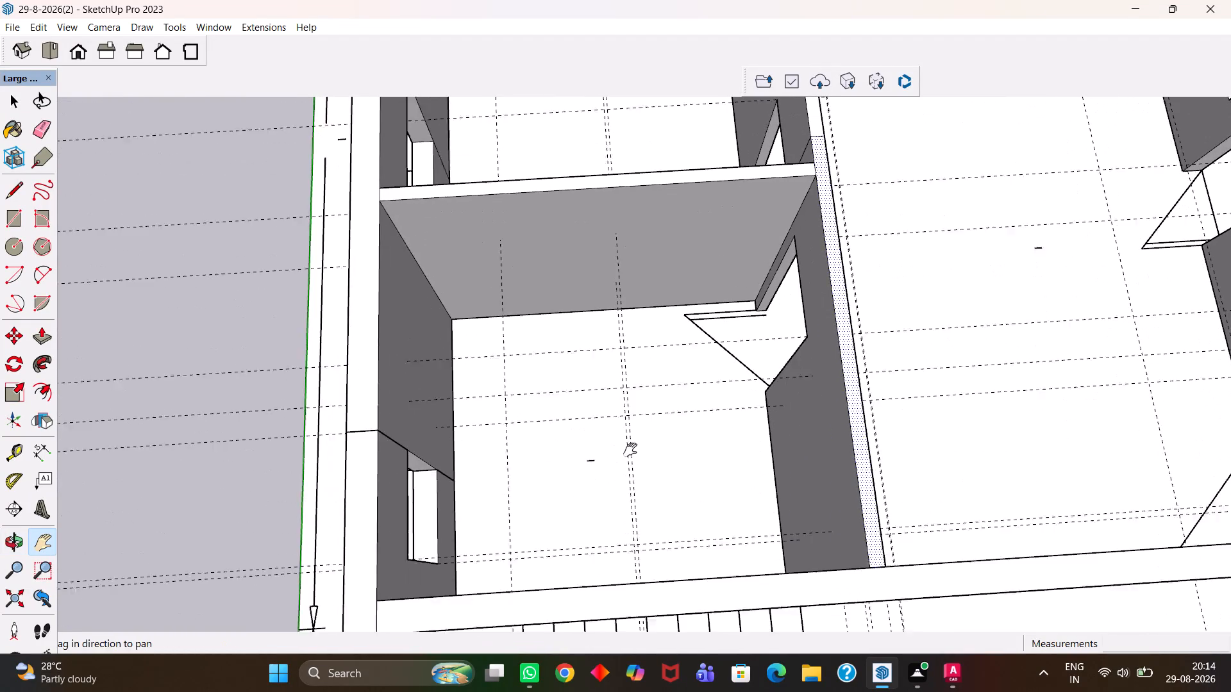
left_click_drag(630, 450, 630, 445)
middle_click_drag(620, 475, 620, 485)
left_click(33, 25)
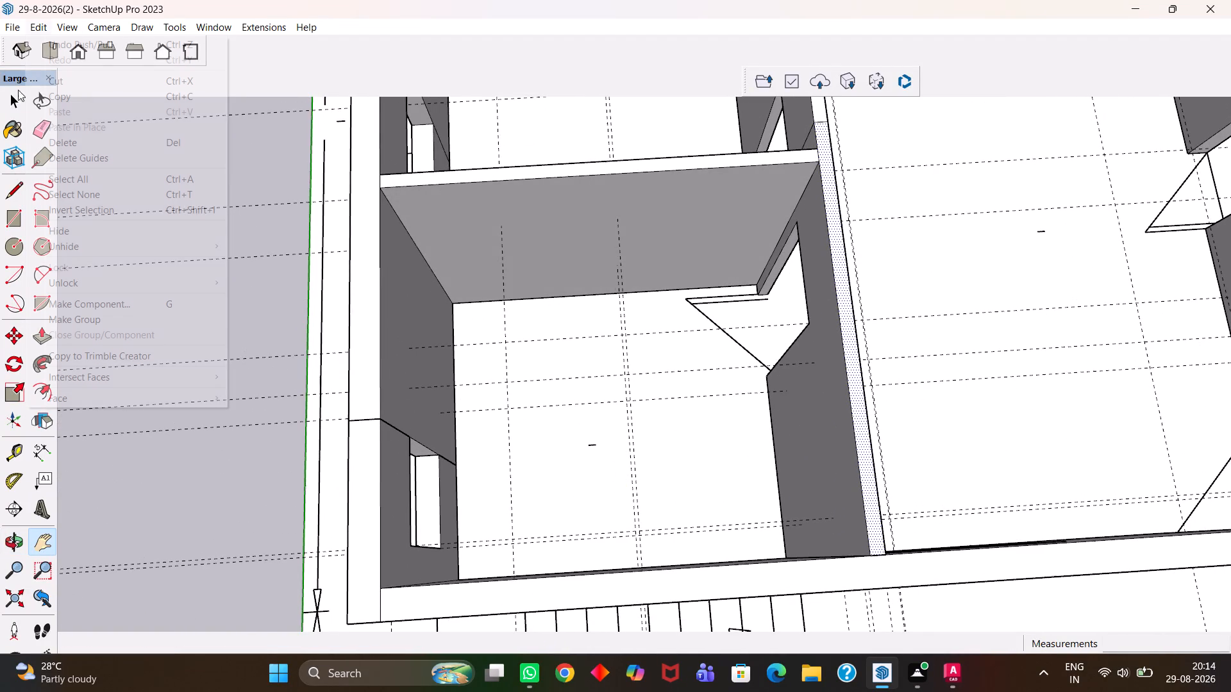
left_click(85, 159)
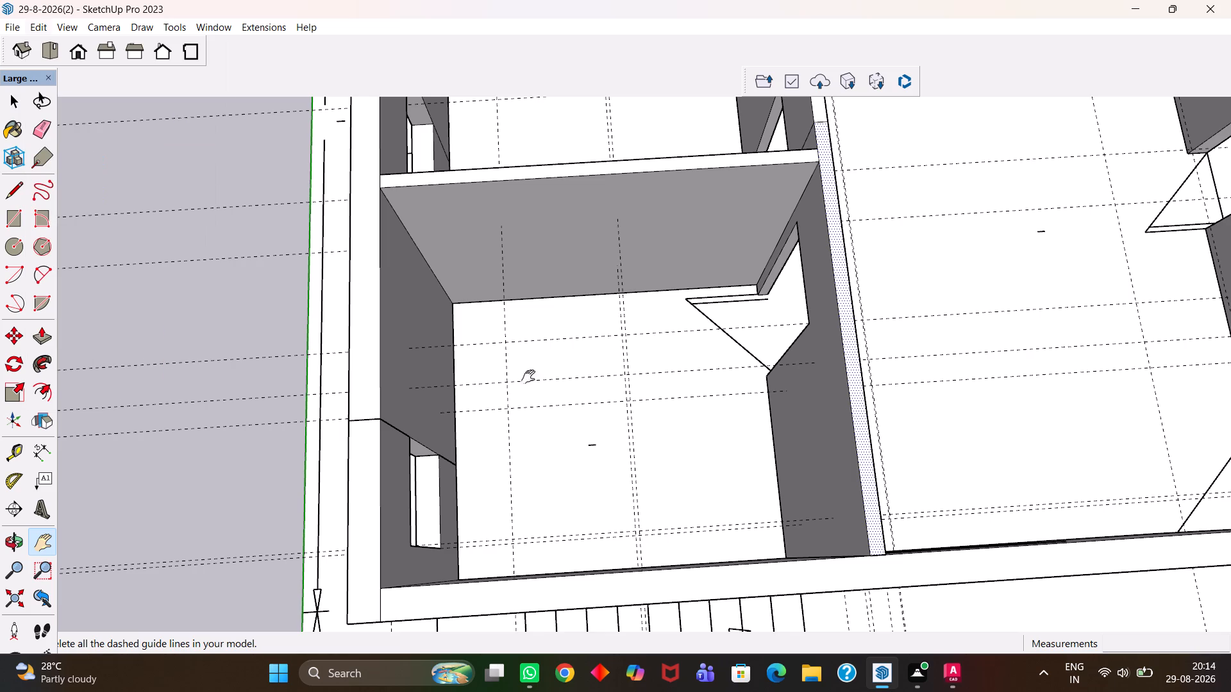
Measure the floor of the room beside the staircase in both directions between its walls.
middle_click_drag(616, 430, 607, 437)
key("t")
scroll(572, 345, "up", 1)
left_click(560, 290)
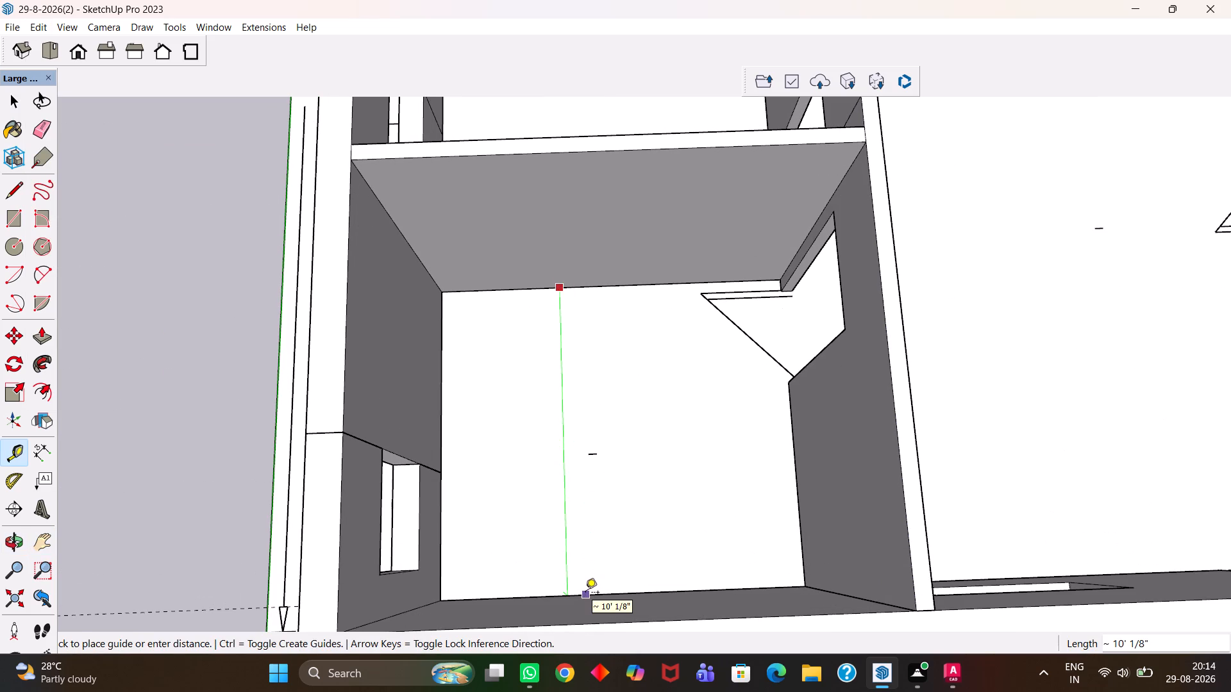
key("t")
left_click(439, 440)
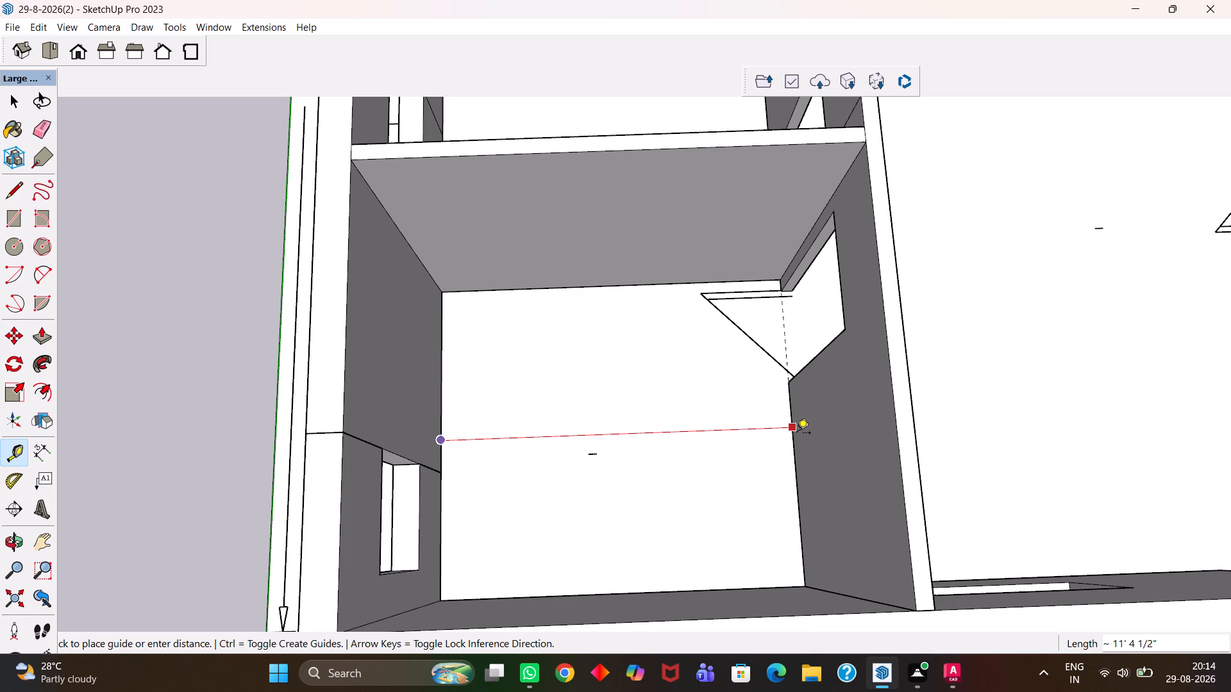
key("t")
left_click(558, 290)
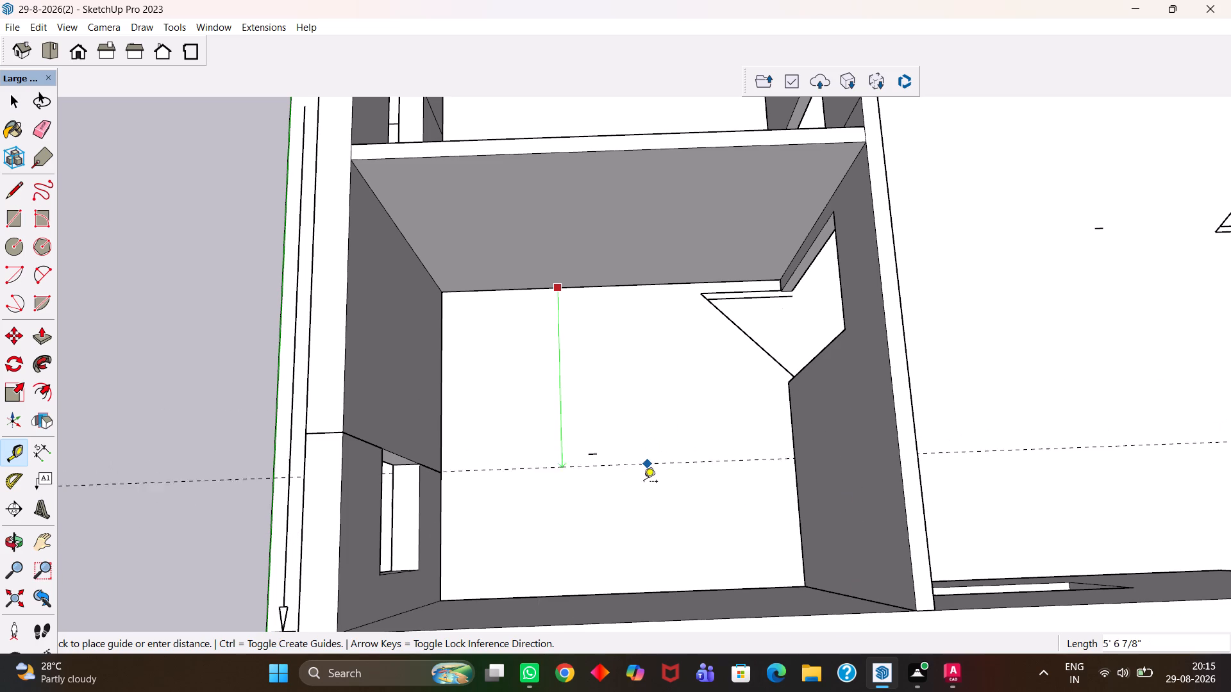
key("h")
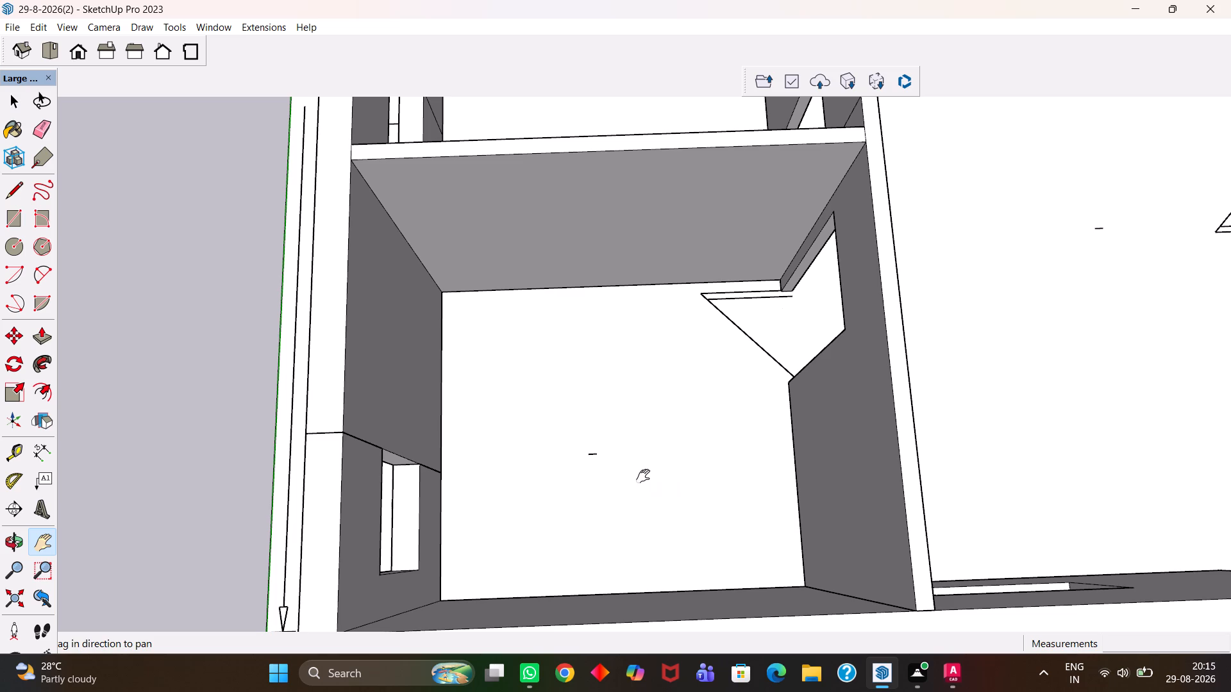
Inspect the rooms and hall from the staircase end to the far bedrooms, checking for door openings without lintels.
scroll(614, 538, "down", 1)
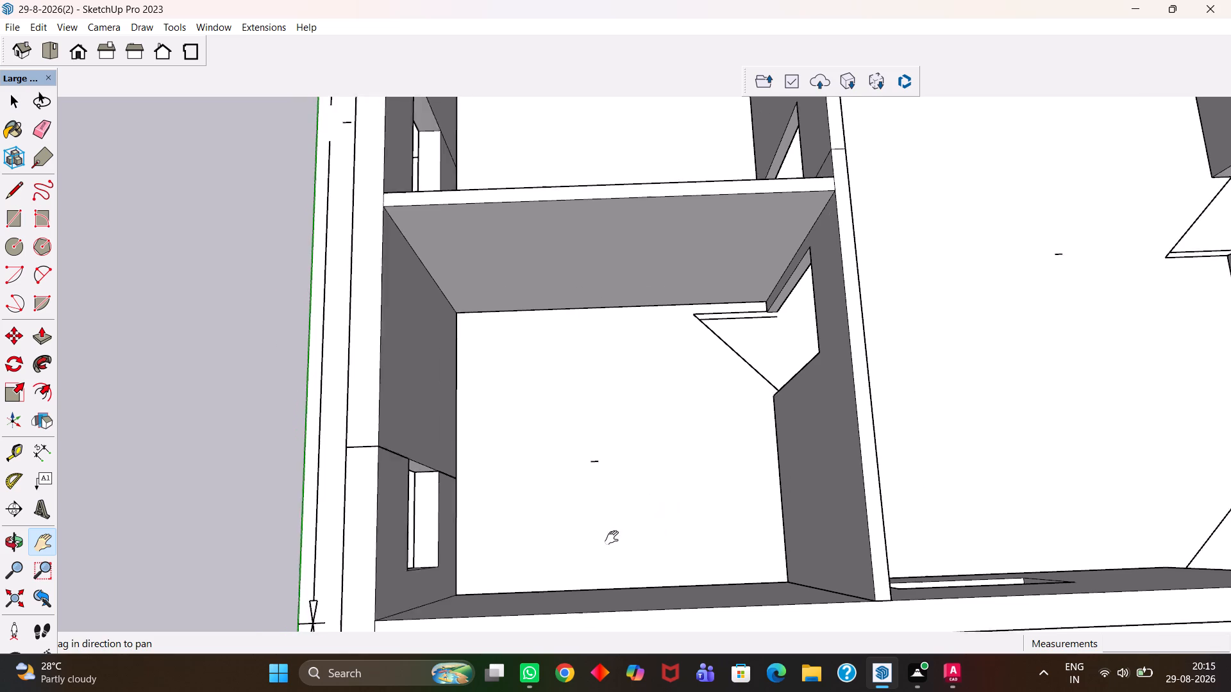
scroll(612, 538, "down", 1)
scroll(597, 501, "up", 1)
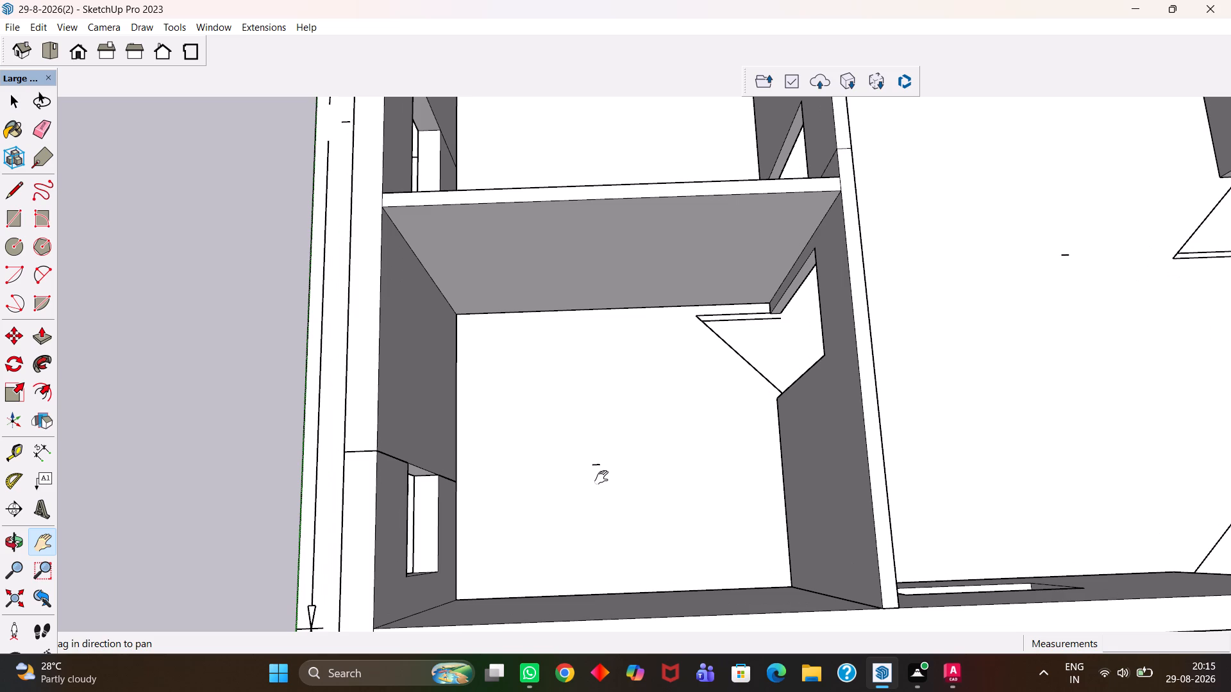
scroll(602, 477, "down", 9)
left_click_drag(775, 470, 630, 462)
scroll(636, 519, "up", 5)
middle_click_drag(630, 541, 620, 459)
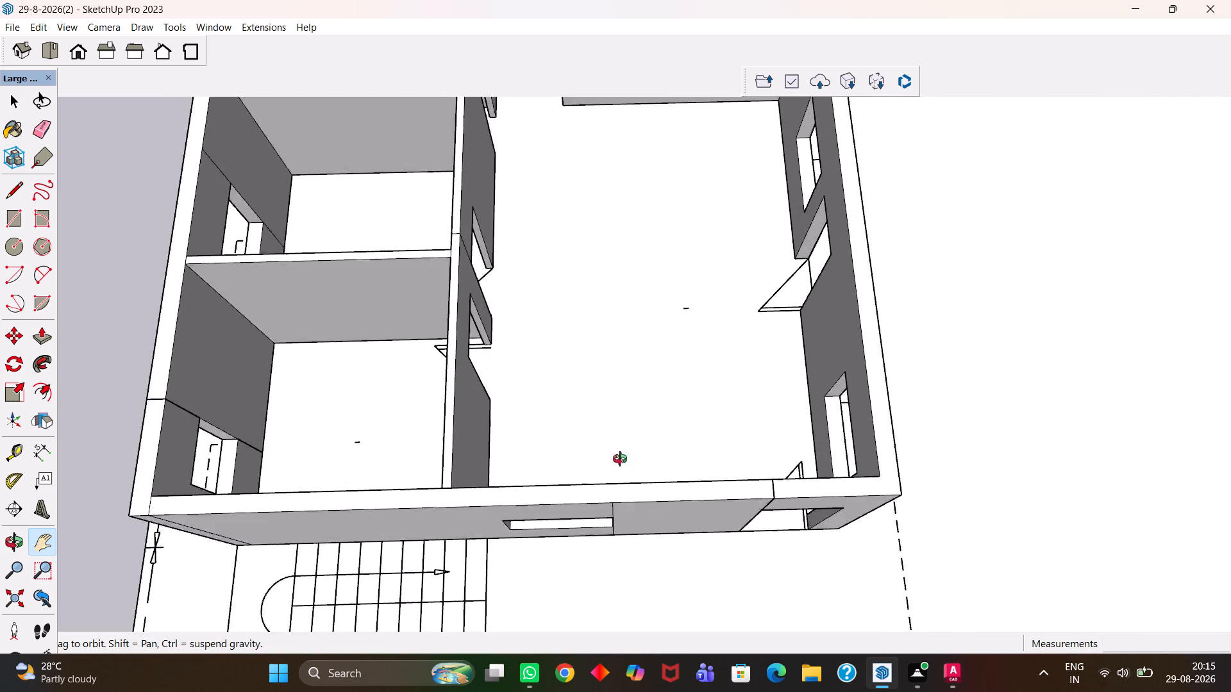
middle_click_drag(620, 459, 635, 395)
left_click_drag(785, 344, 773, 480)
middle_click_drag(743, 432, 749, 482)
scroll(745, 449, "up", 1)
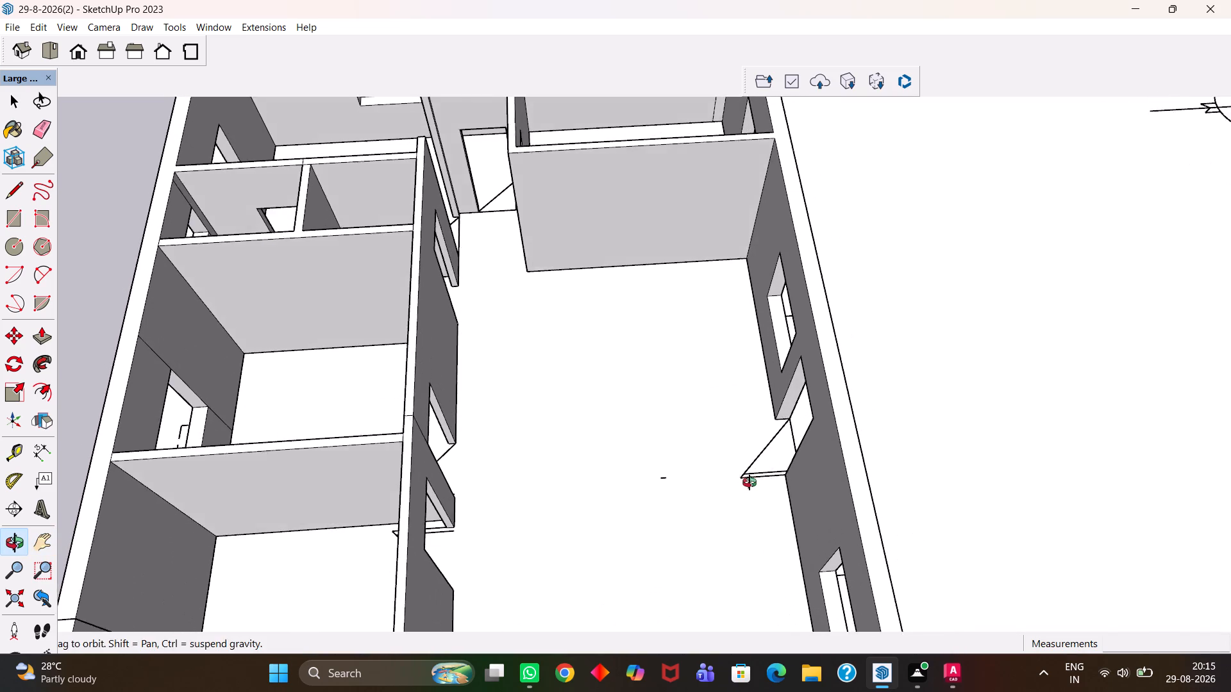
middle_click_drag(749, 482, 744, 480)
left_click_drag(741, 355, 733, 460)
scroll(613, 426, "up", 2)
left_click_drag(472, 342, 538, 427)
scroll(515, 392, "down", 5)
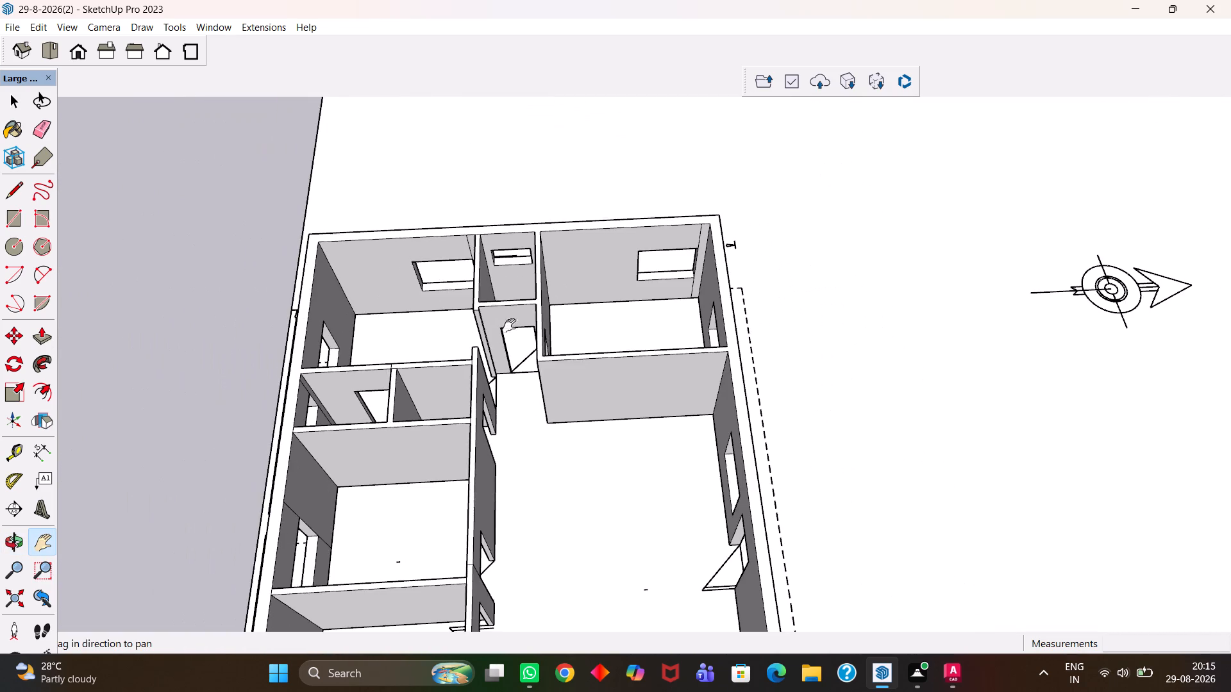
middle_click_drag(506, 305, 494, 390)
scroll(494, 390, "up", 3)
scroll(448, 350, "up", 2)
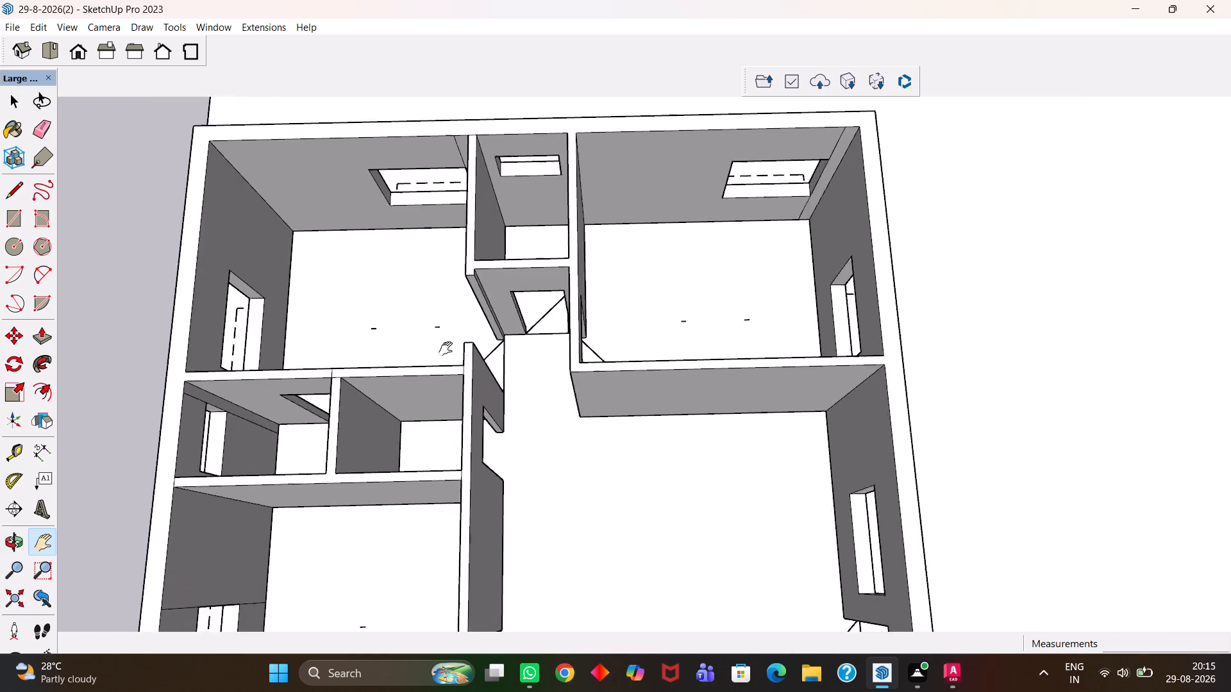
Place a guide 3' below the wall top on the wall end face at the far corner bedroom's door, beside the passage.
scroll(446, 349, "up", 2)
left_click_drag(429, 333, 670, 458)
scroll(758, 462, "up", 3)
left_click_drag(811, 457, 699, 461)
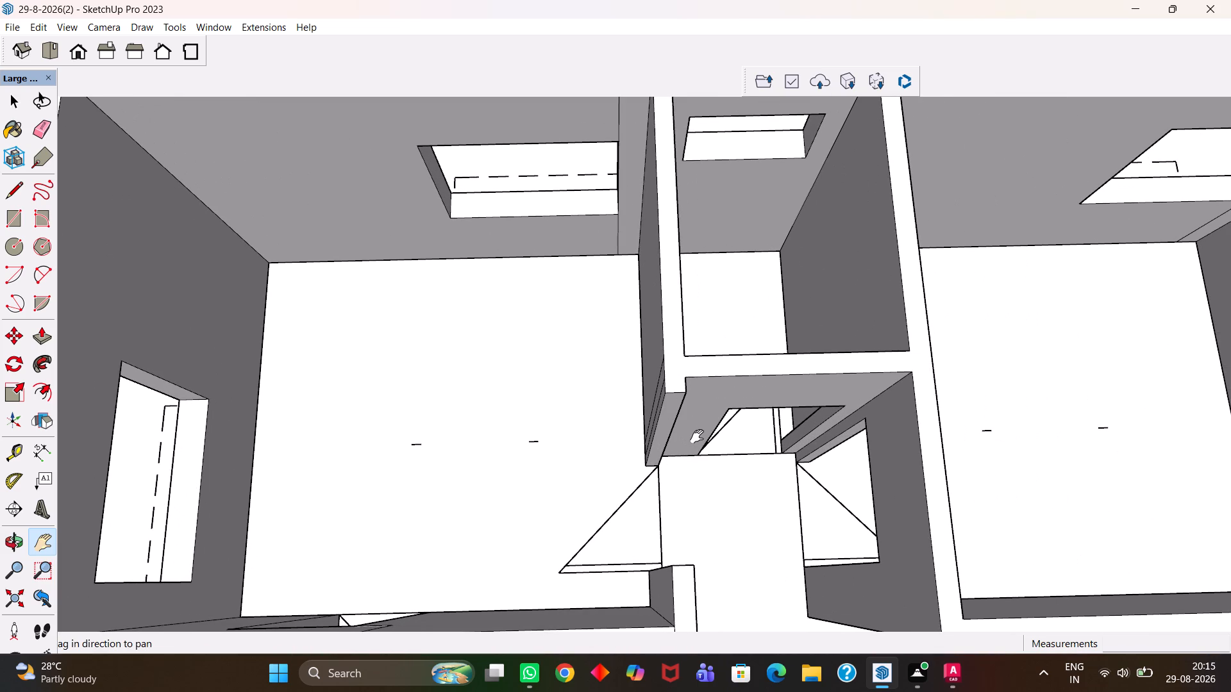
scroll(687, 444, "up", 1)
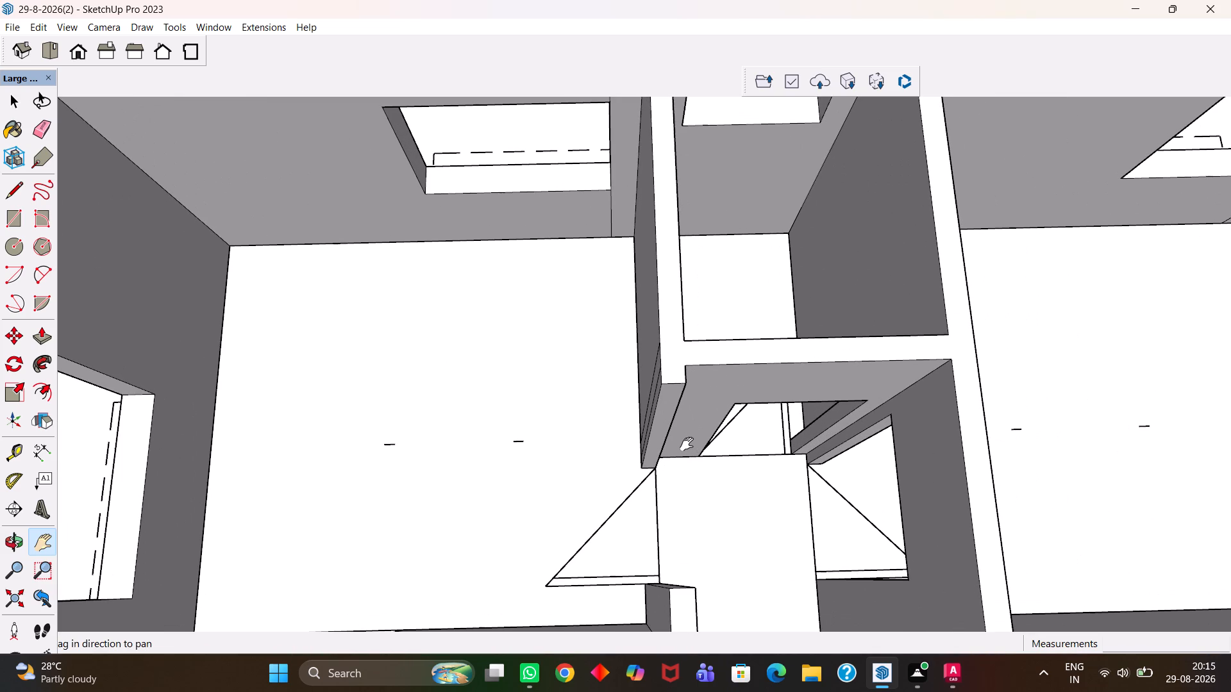
scroll(687, 444, "up", 3)
middle_click_drag(680, 441, 696, 429)
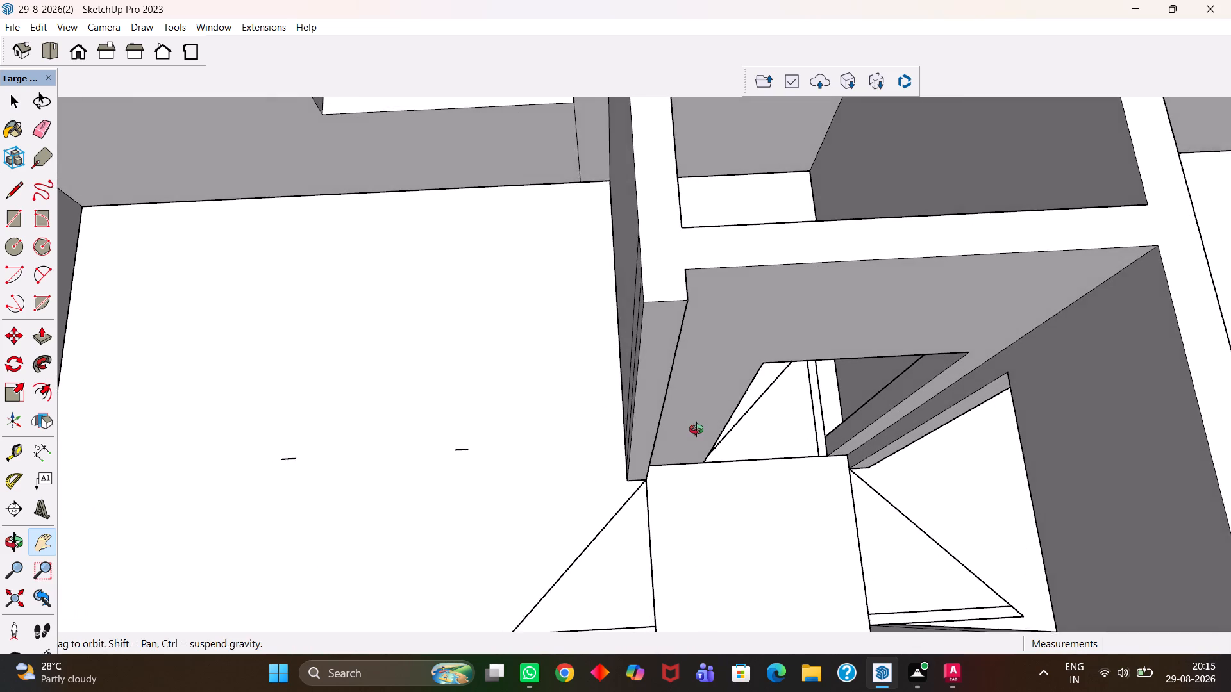
middle_click_drag(696, 429, 698, 429)
key("t")
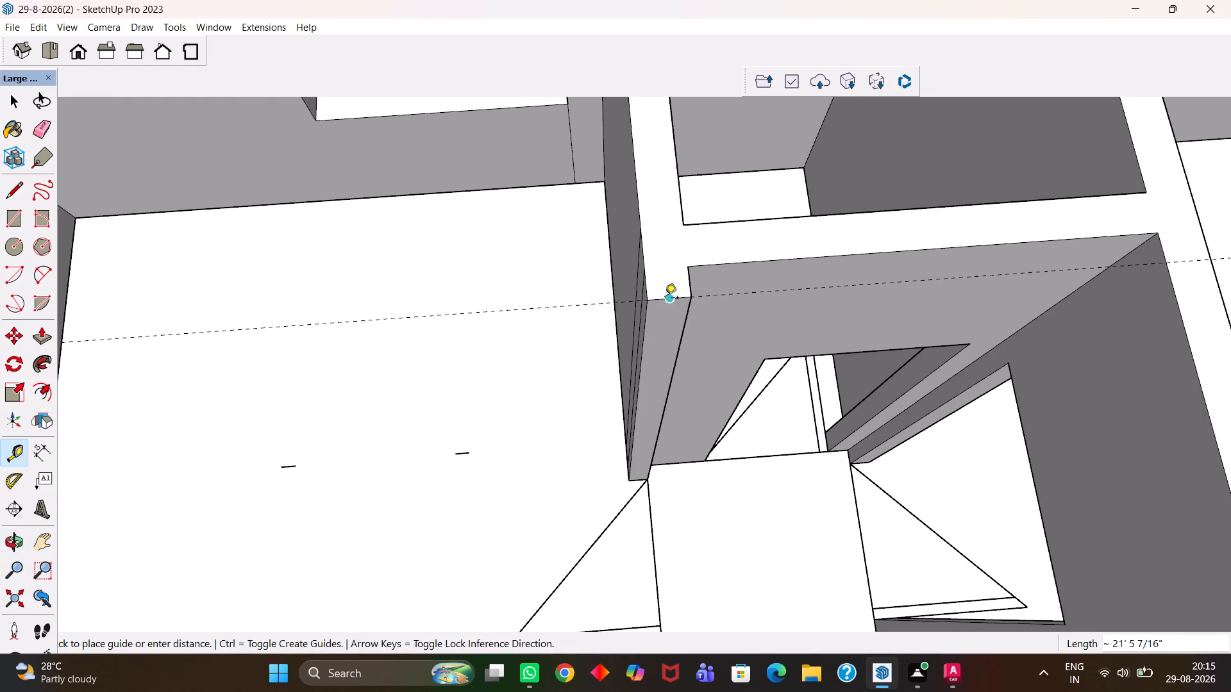
left_click(665, 299)
left_click(667, 301)
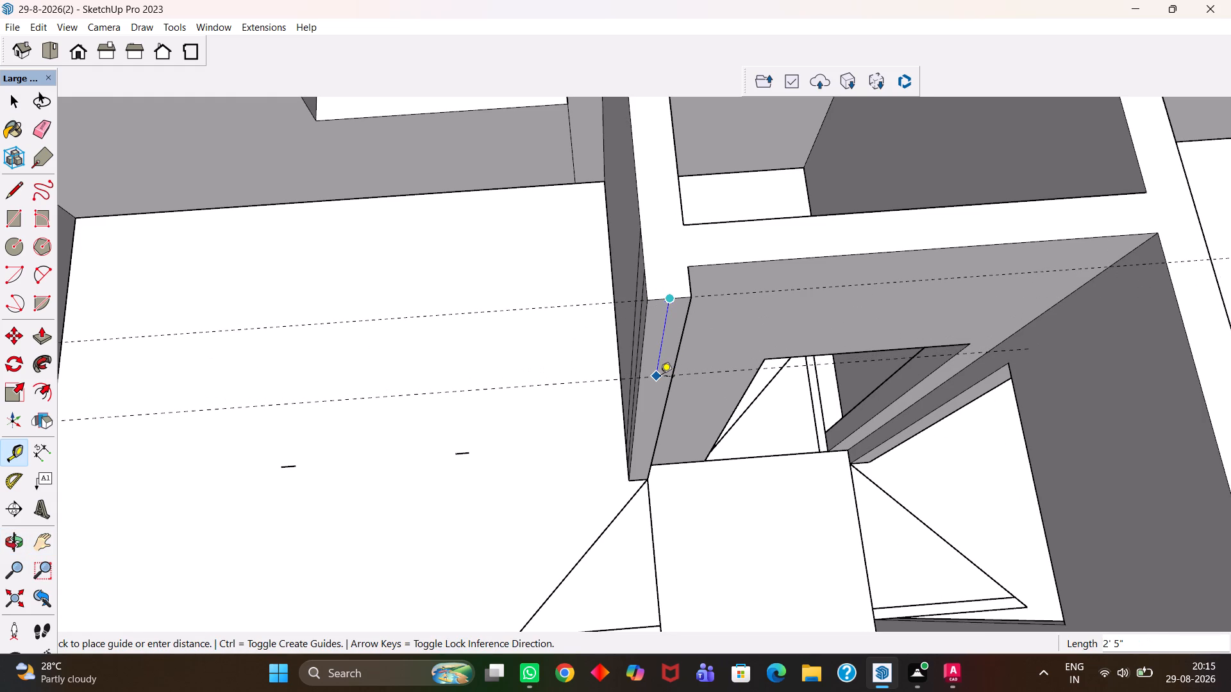
type("3'")
key("Return")
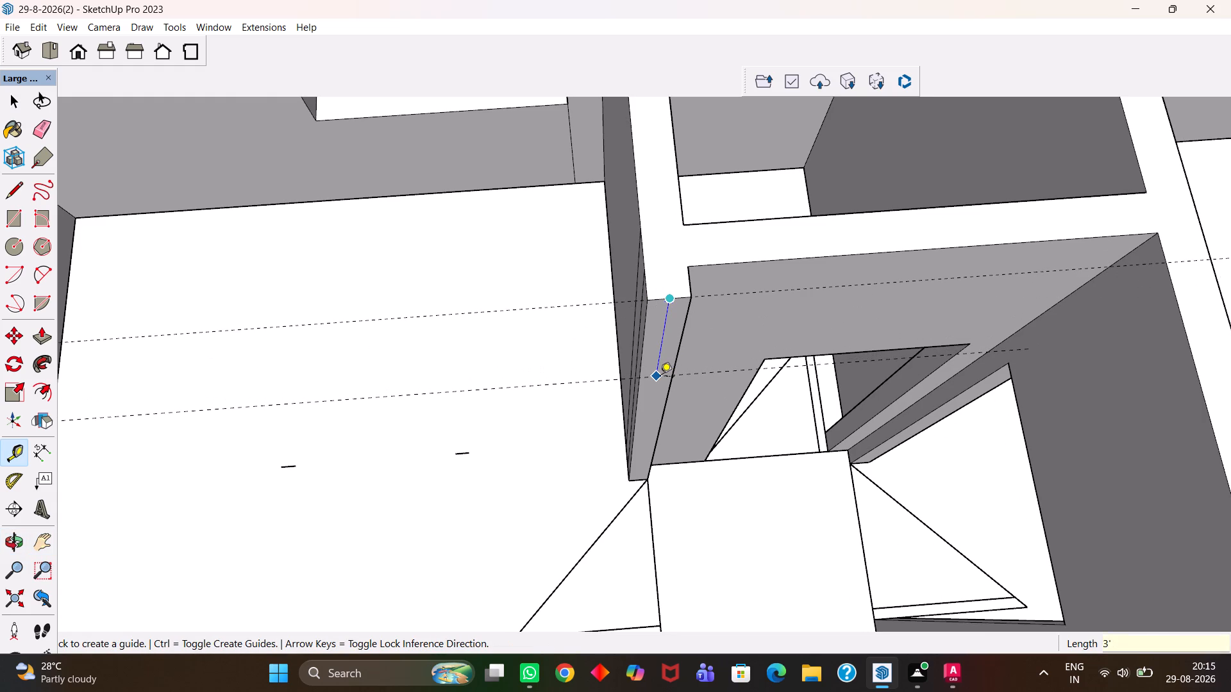
Draw a line across the bedroom wall's end face along the guide to split off its upper section.
key("h")
scroll(660, 387, "up", 4)
middle_click_drag(651, 390, 657, 373)
key("space")
scroll(658, 372, "up", 1)
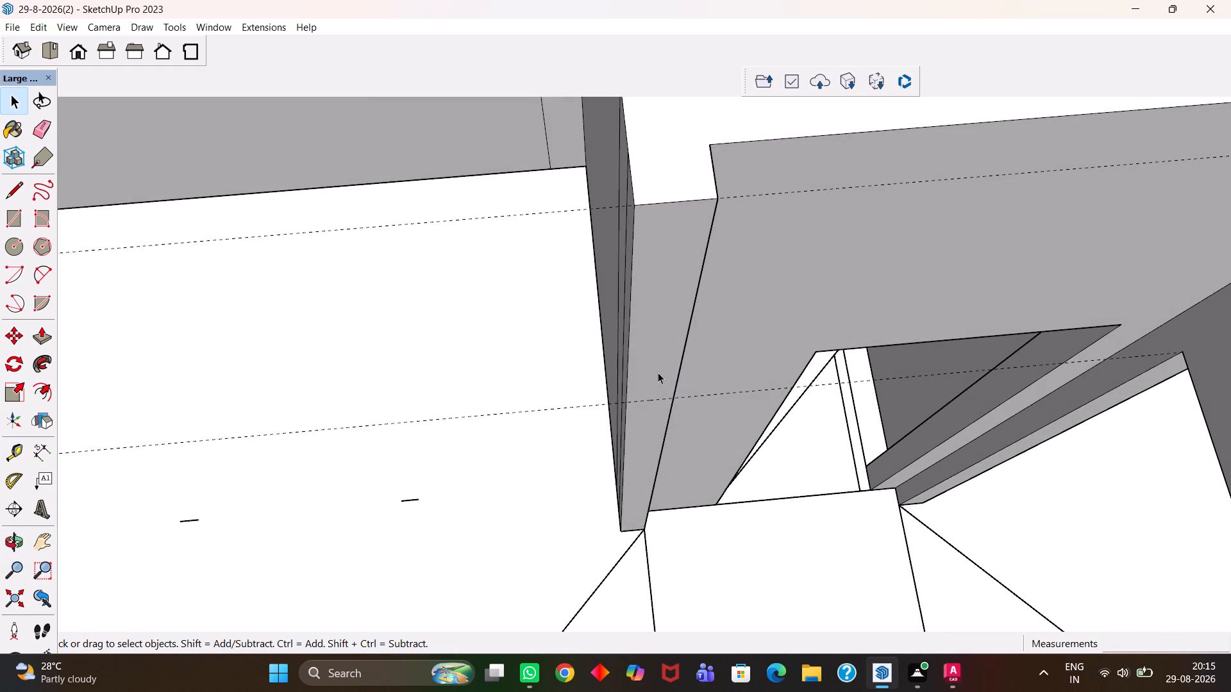
left_click(653, 365)
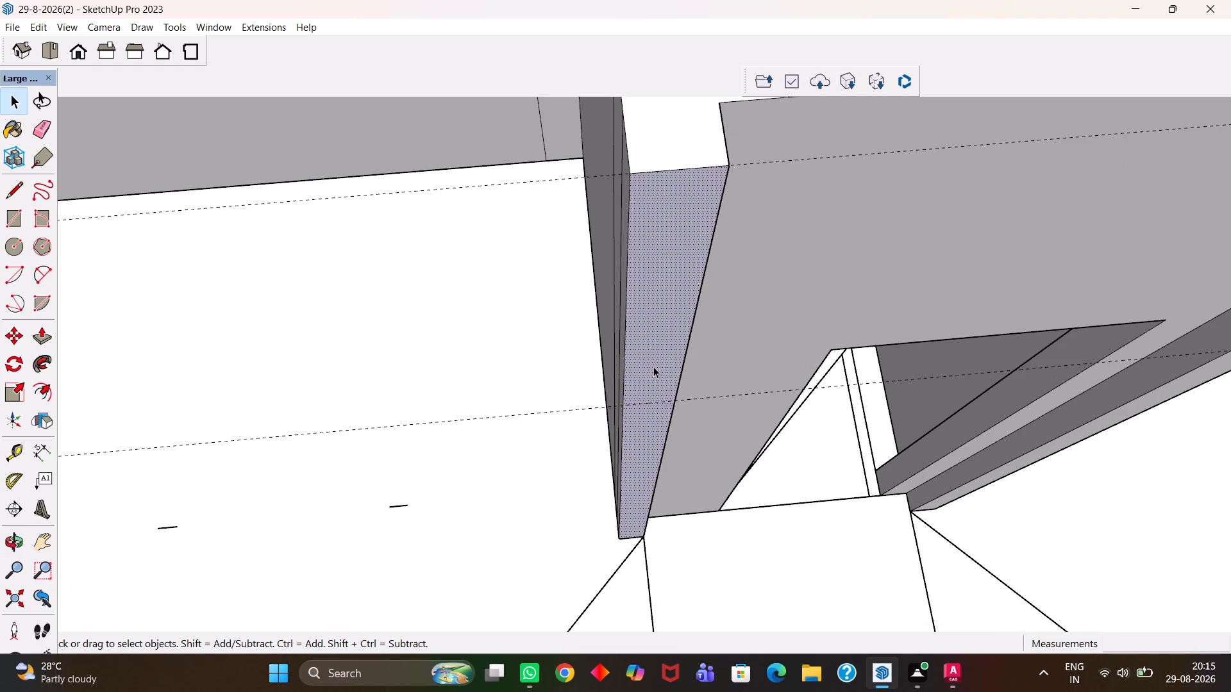
key("l")
scroll(653, 367, "up", 2)
left_click(619, 411)
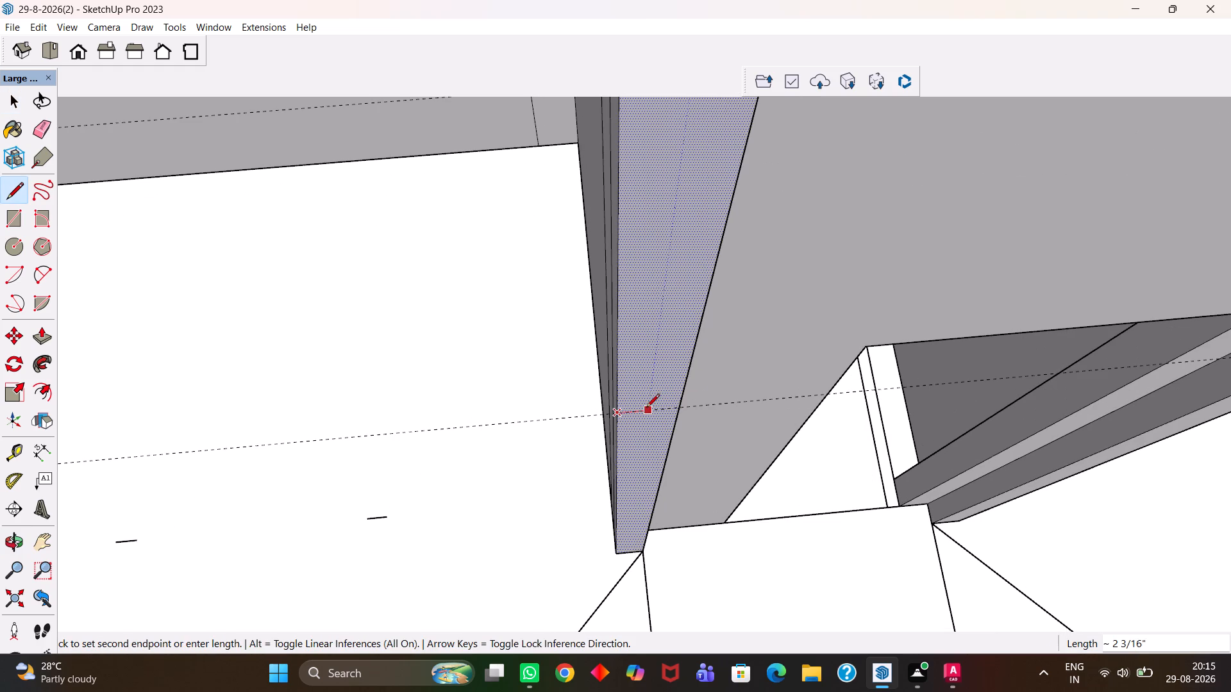
left_click(682, 406)
scroll(682, 404, "down", 5)
Push/Pull the upper section of the far corner bedroom's wall end across the door opening to the opposite wall as a lintel.
key("space")
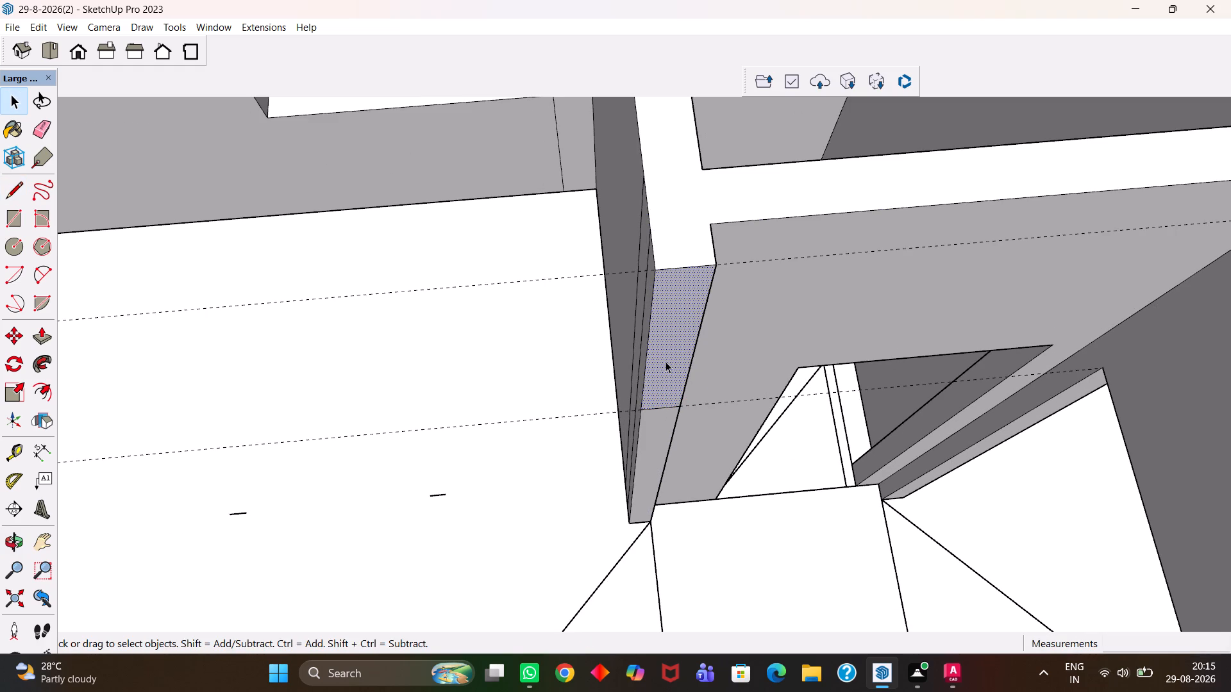
key("p")
left_click(666, 361)
scroll(667, 484, "down", 8)
key("h")
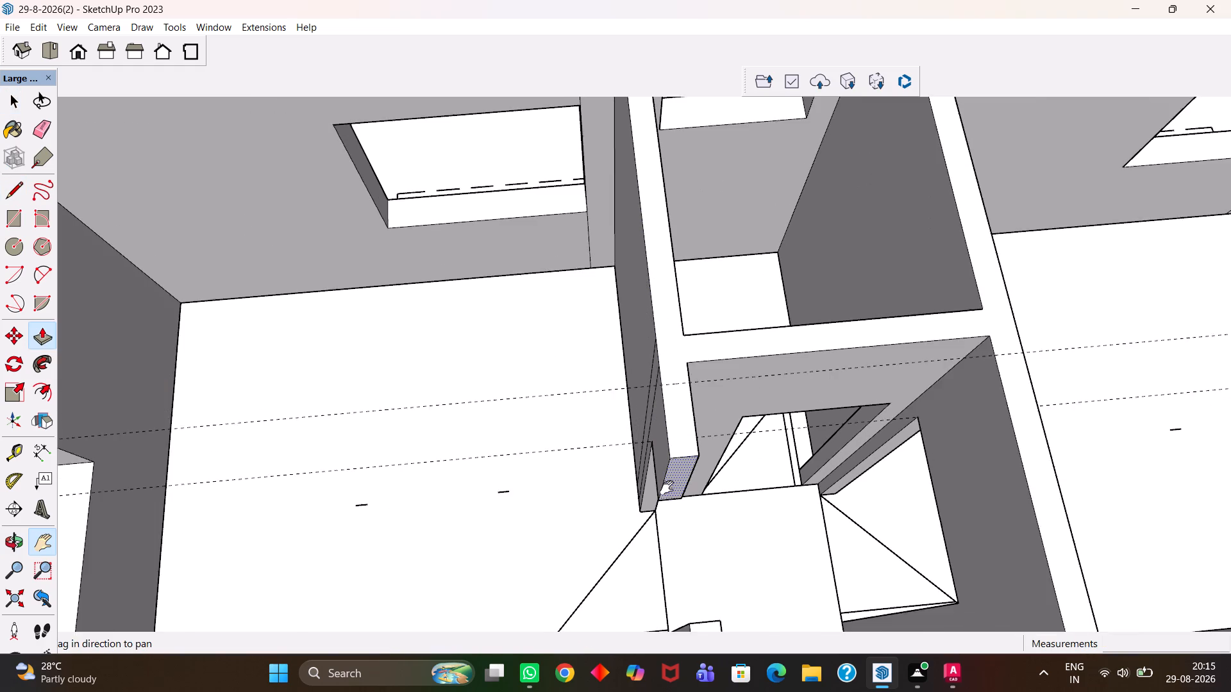
left_click_drag(669, 504, 683, 422)
scroll(681, 438, "down", 3)
key("Escape")
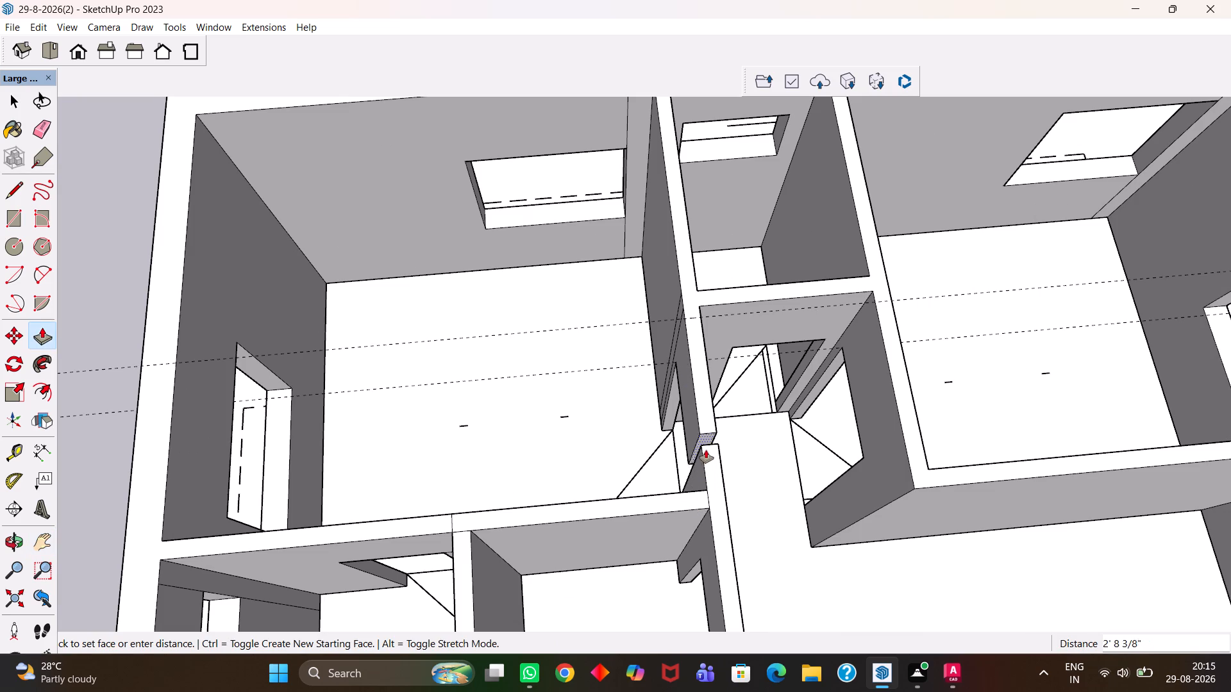
left_click(708, 443)
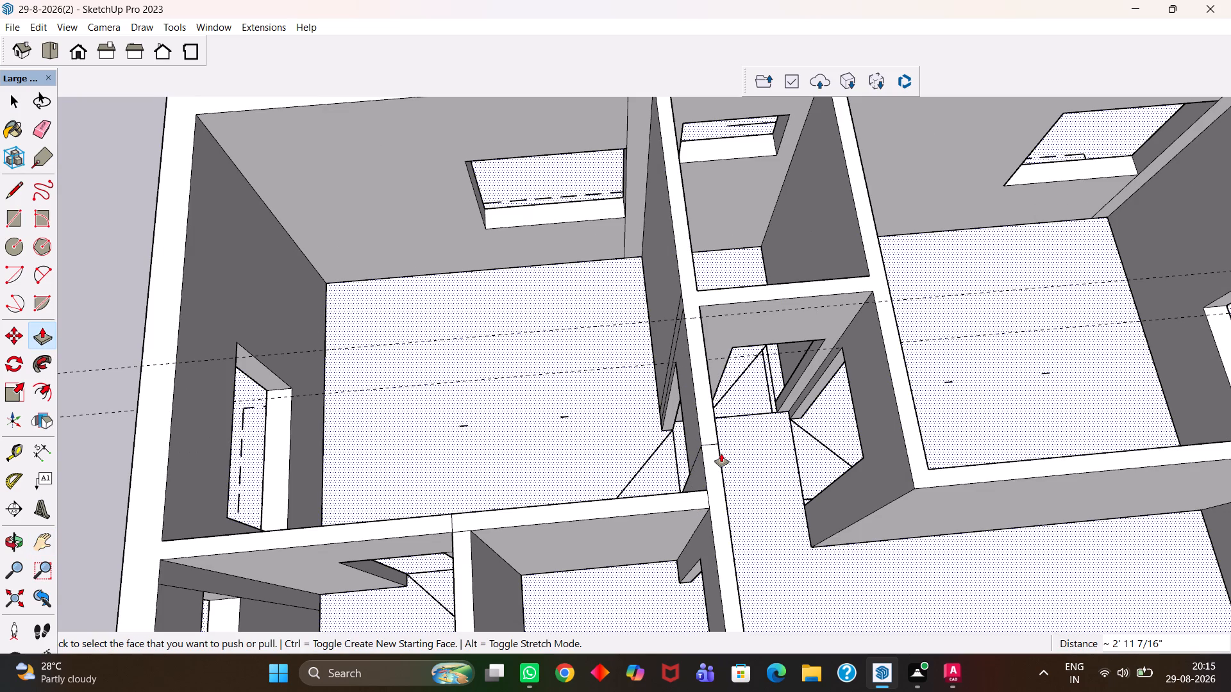
scroll(721, 458, "up", 3)
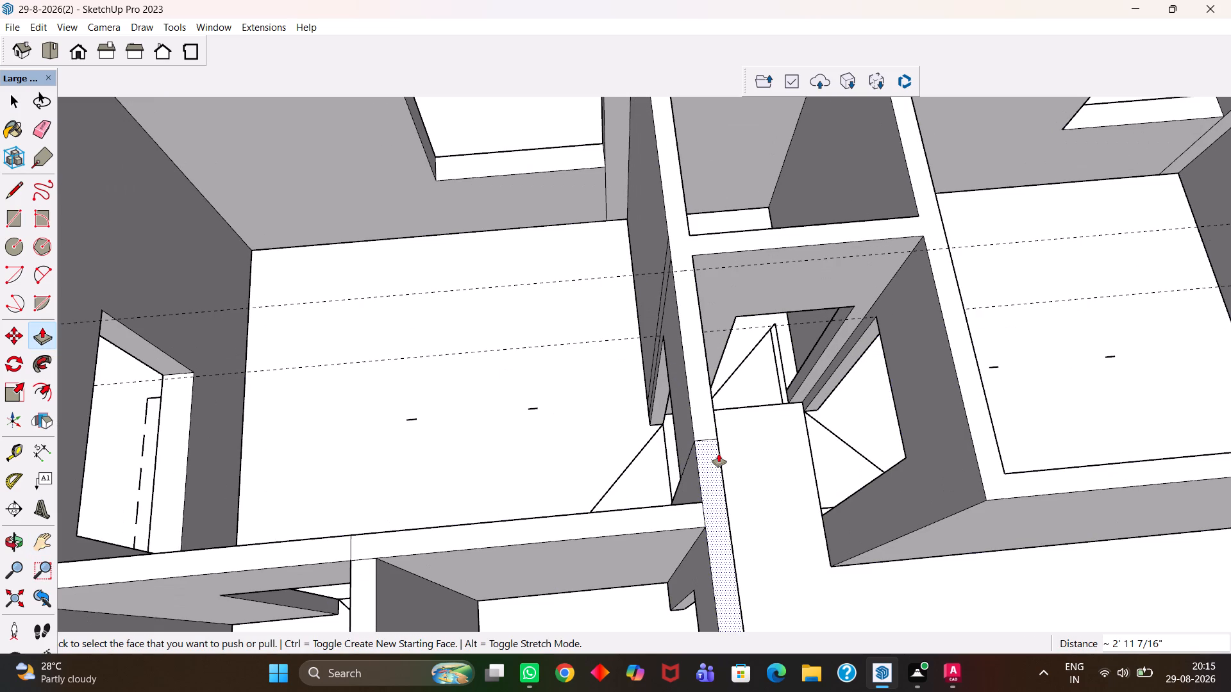
key("Escape")
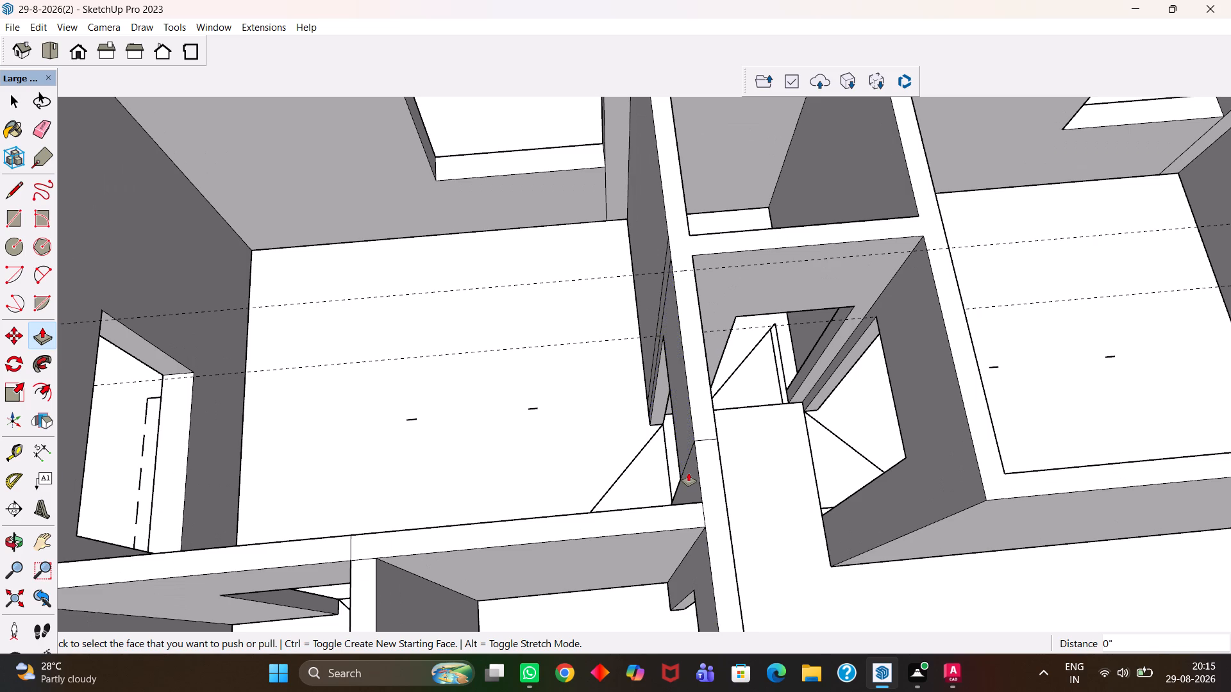
key("Escape")
key("Escape")
scroll(621, 505, "down", 7)
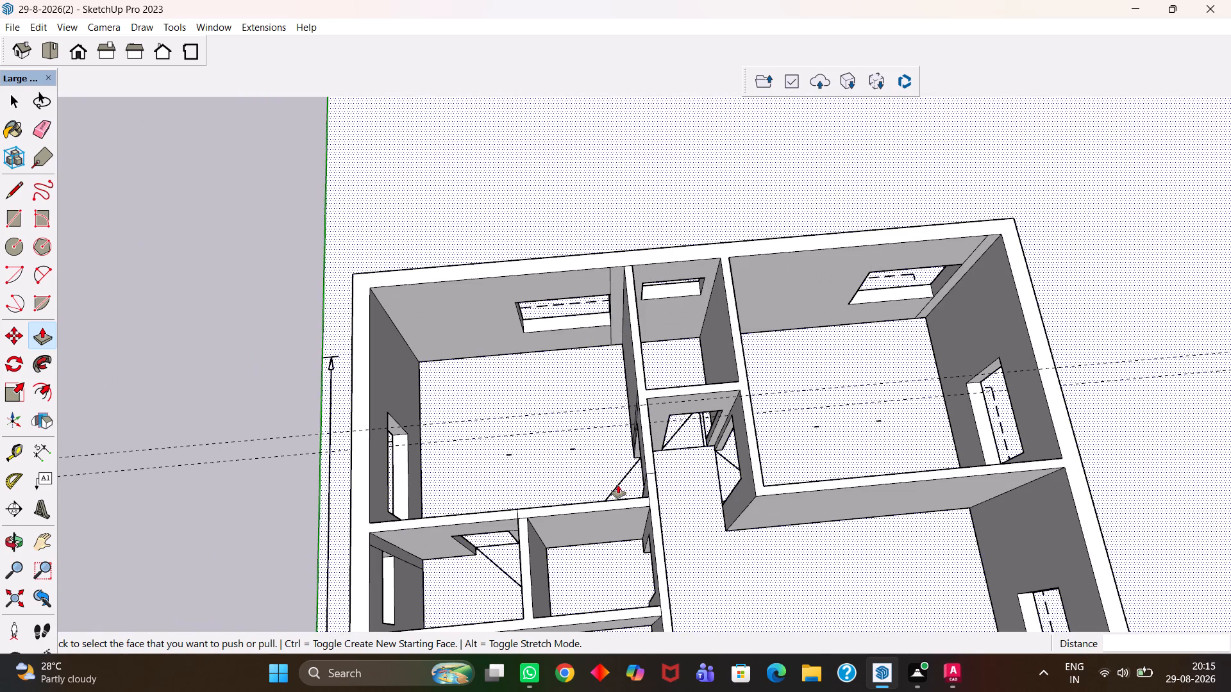
key("space")
Examine the far bedrooms, the small rooms and the passage, checking the walls and the lintels over their door openings.
scroll(617, 440, "down", 7)
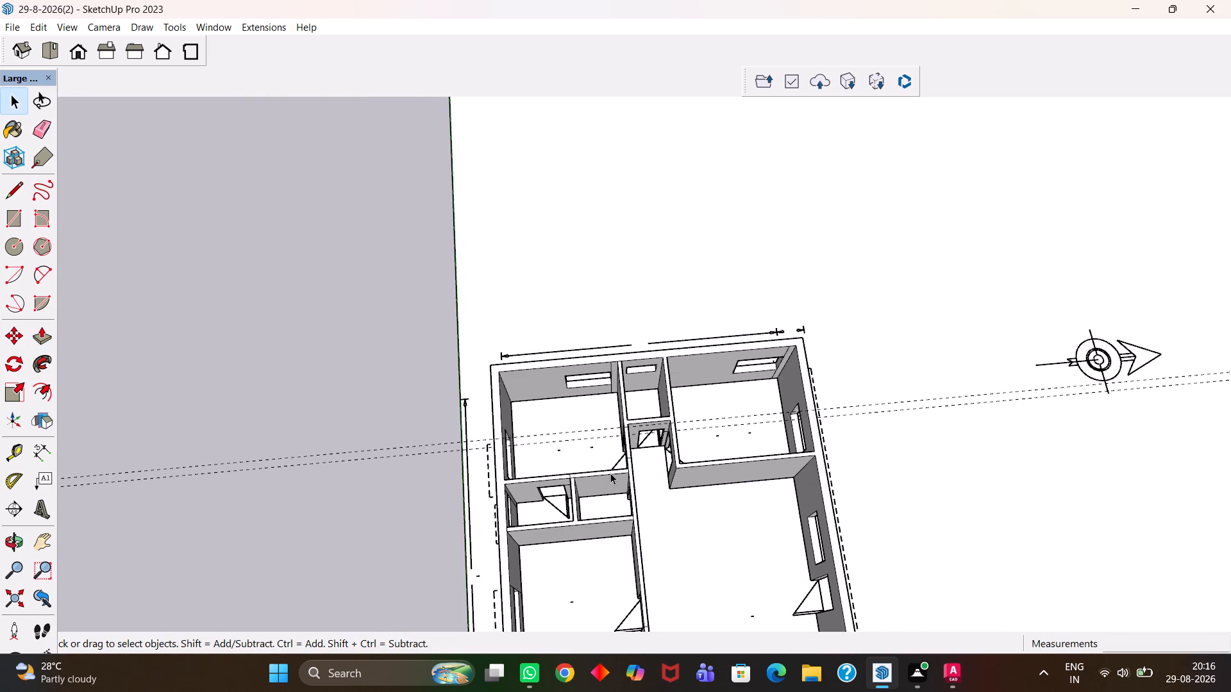
scroll(610, 473, "down", 4)
middle_click_drag(626, 468, 617, 473)
scroll(617, 473, "up", 8)
middle_click_drag(636, 519, 625, 515)
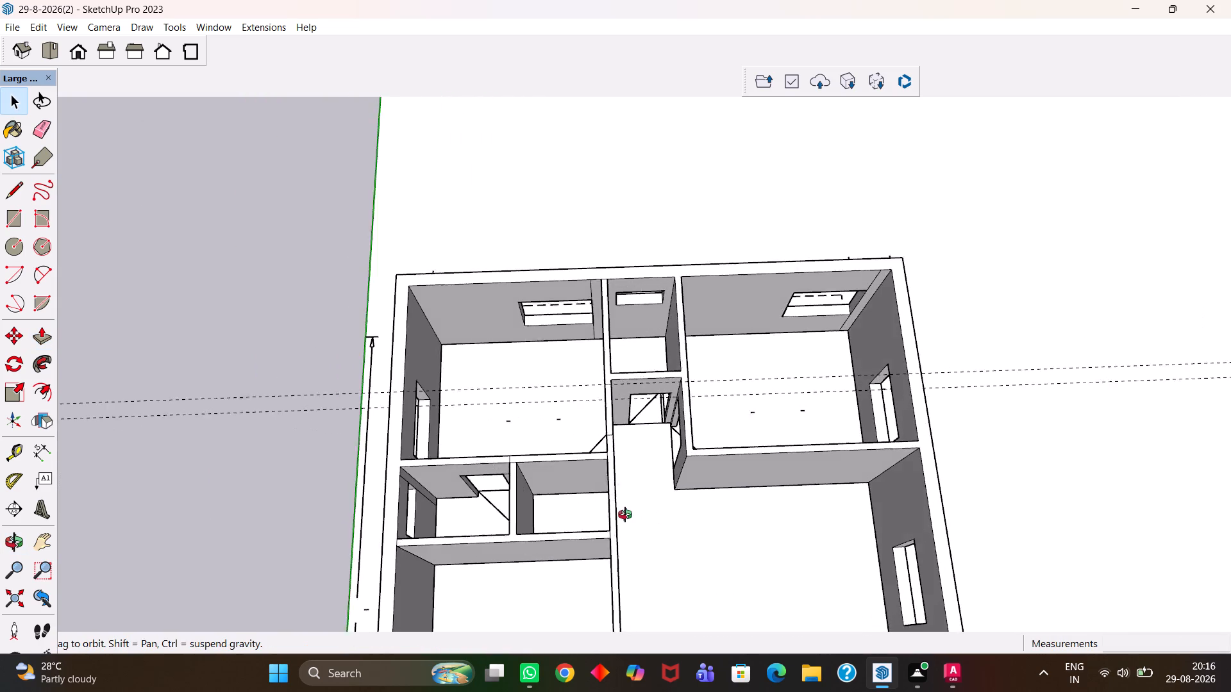
middle_click_drag(625, 515, 626, 517)
key("h")
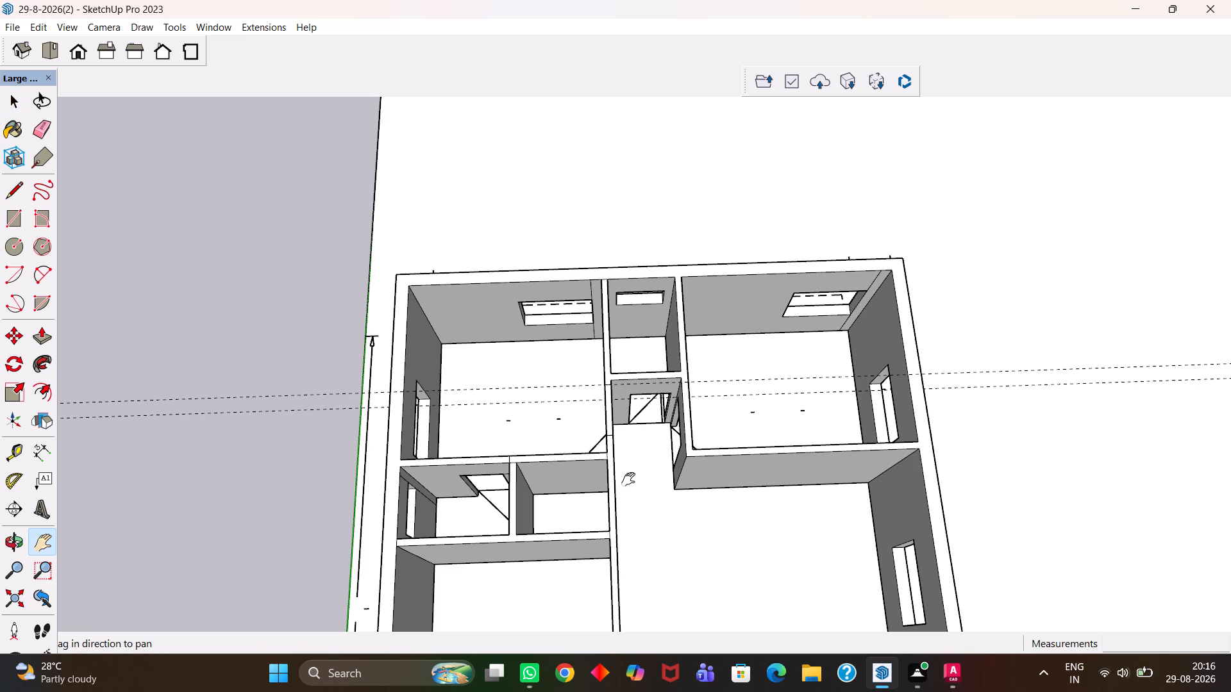
key("Return")
left_click_drag(687, 480, 523, 373)
left_click_drag(528, 392, 477, 349)
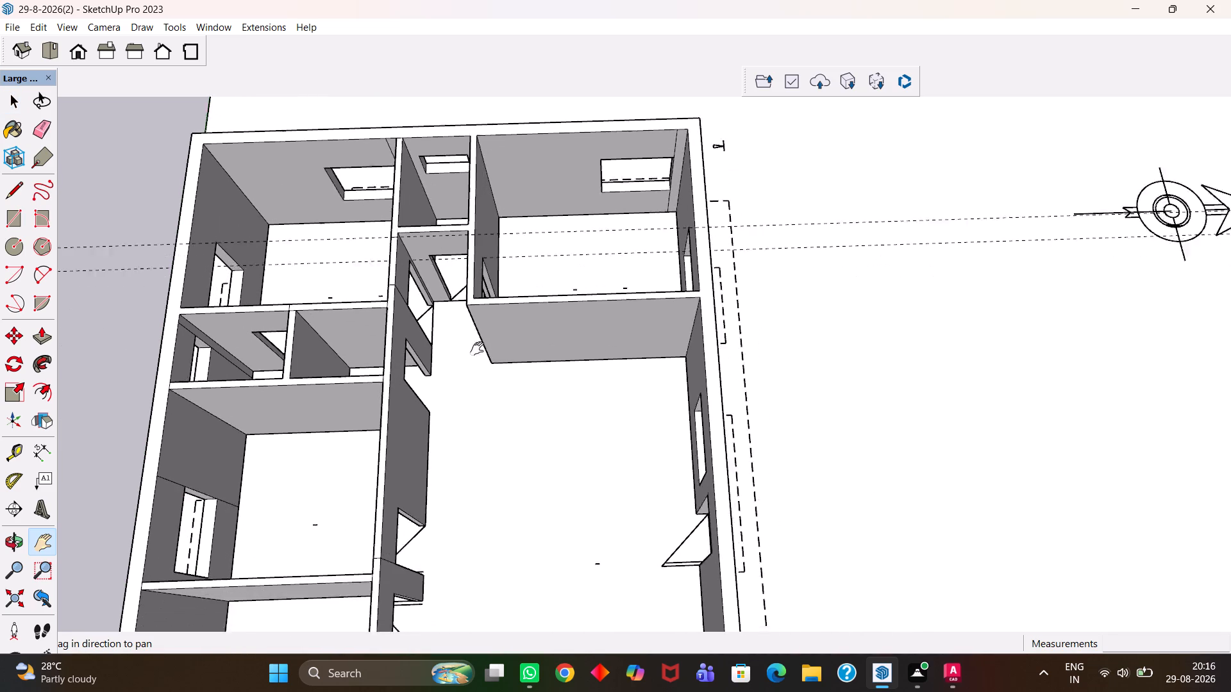
left_click_drag(477, 349, 466, 338)
middle_click_drag(436, 334, 460, 350)
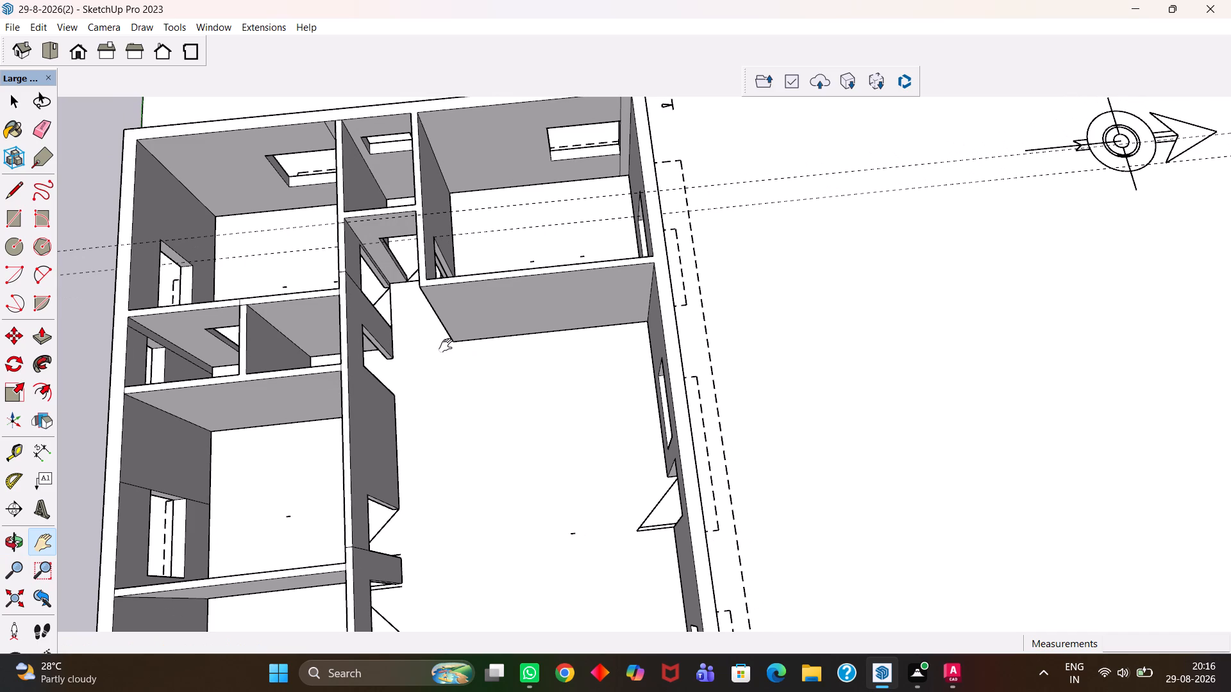
scroll(446, 345, "down", 6)
scroll(444, 345, "up", 6)
left_click_drag(429, 318, 721, 415)
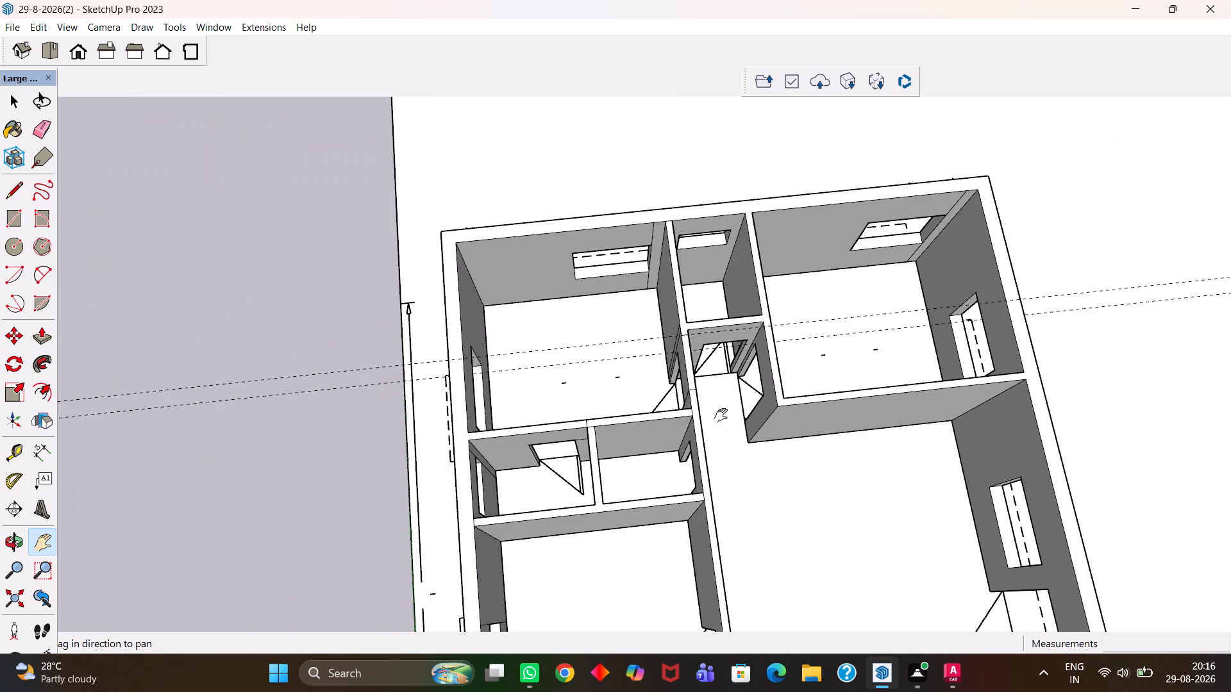
left_click_drag(721, 415, 704, 387)
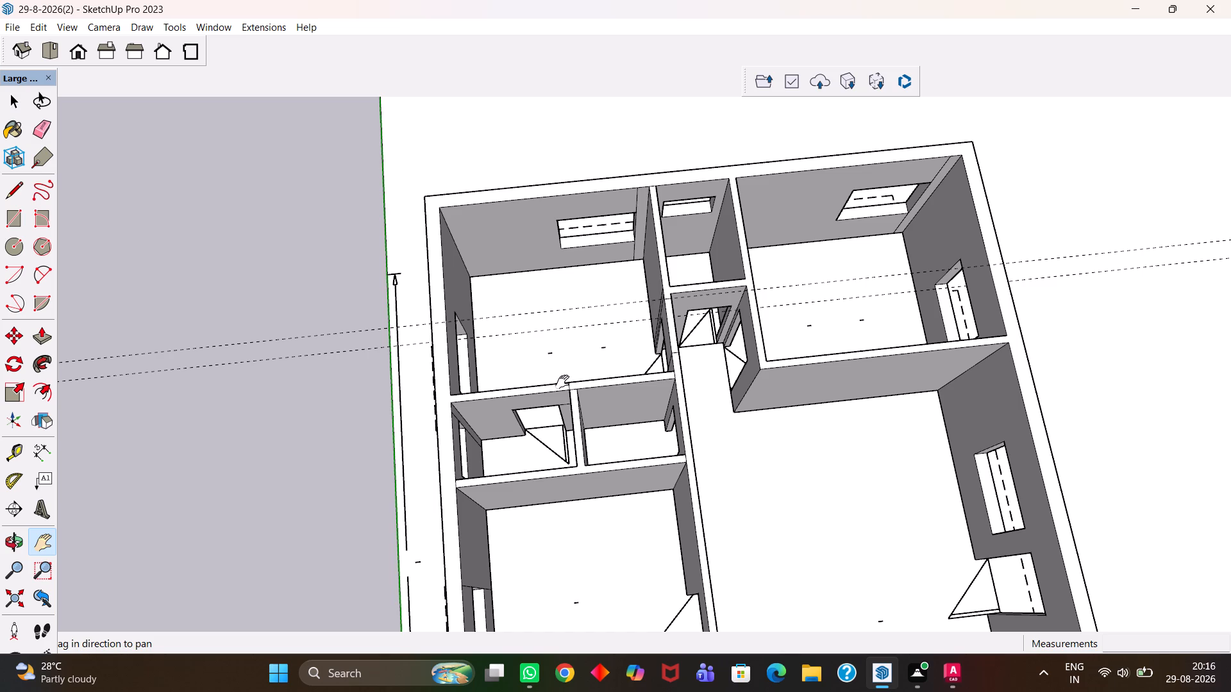
scroll(557, 380, "up", 4)
key("h")
key("h")
left_click_drag(556, 338, 603, 523)
scroll(641, 504, "up", 4)
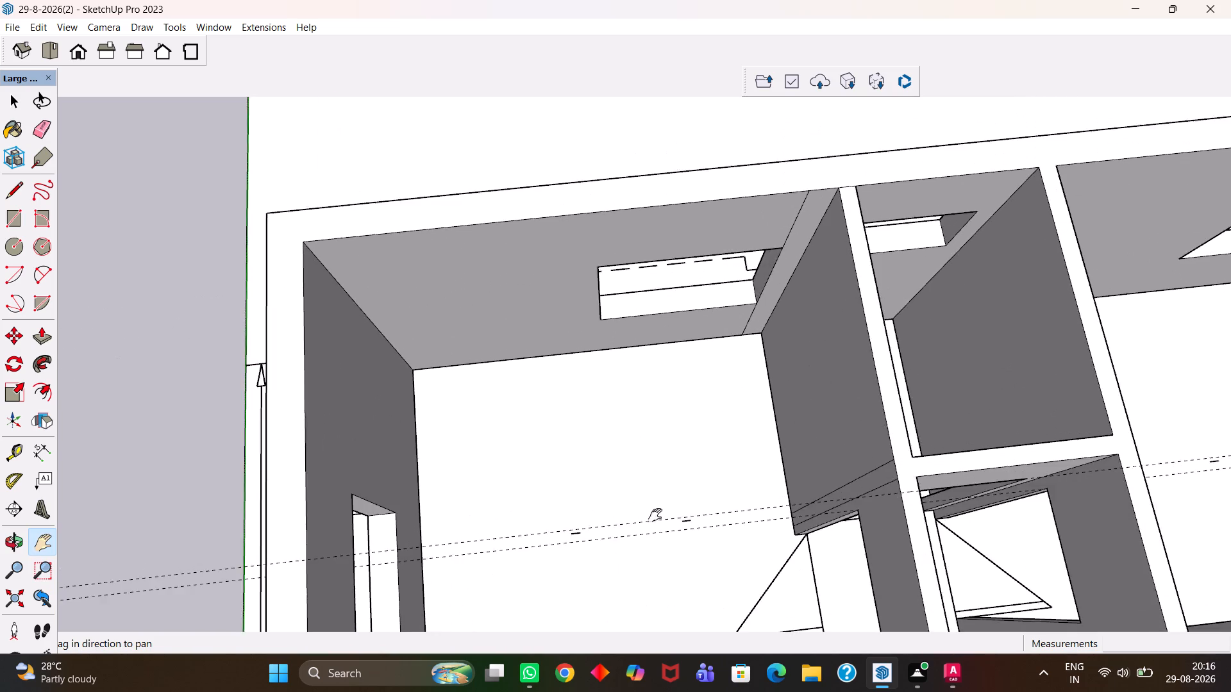
middle_click_drag(659, 517, 633, 524)
scroll(614, 522, "up", 2)
key("h")
scroll(633, 524, "down", 5)
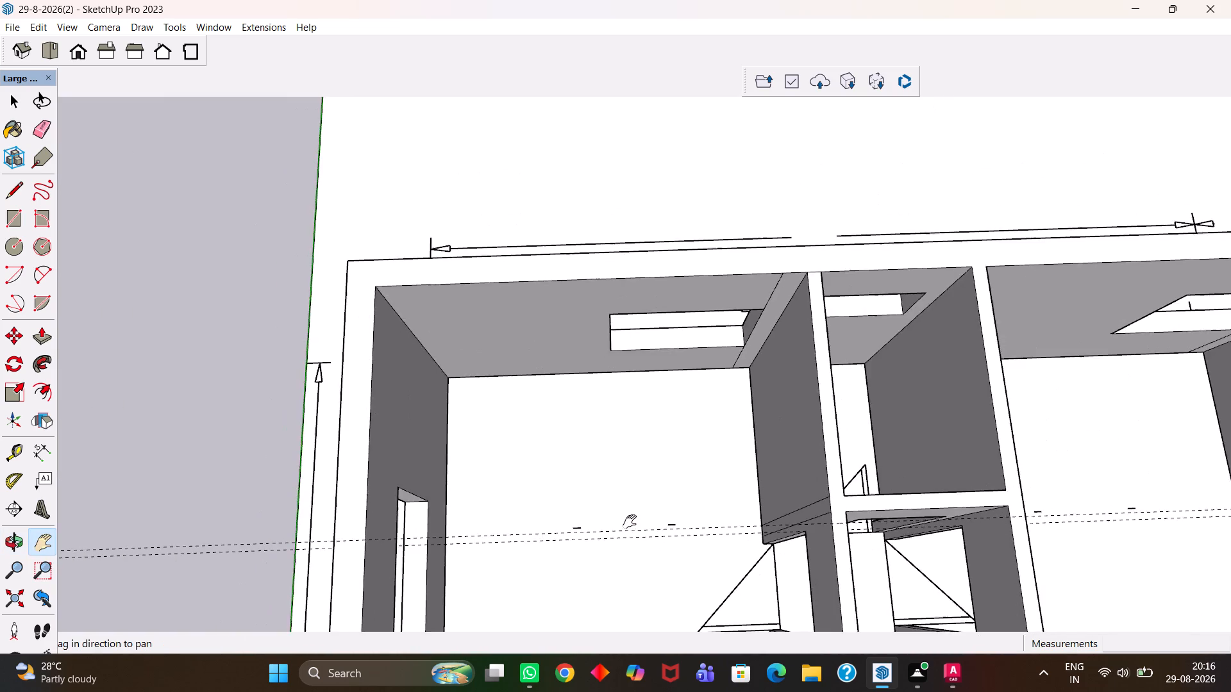
scroll(630, 522, "down", 4)
left_click_drag(653, 547, 634, 456)
scroll(595, 436, "up", 5)
Delete all construction guides from the model.
key("space")
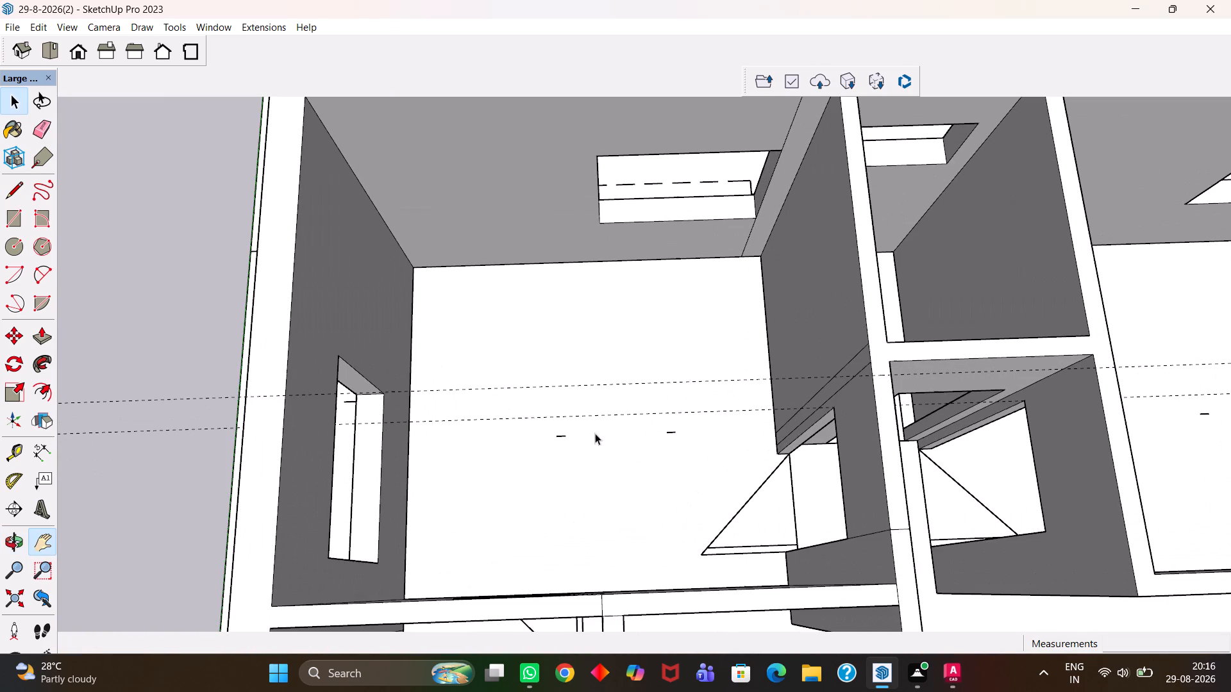
left_click(604, 386)
left_click(611, 355)
scroll(532, 371, "down", 6)
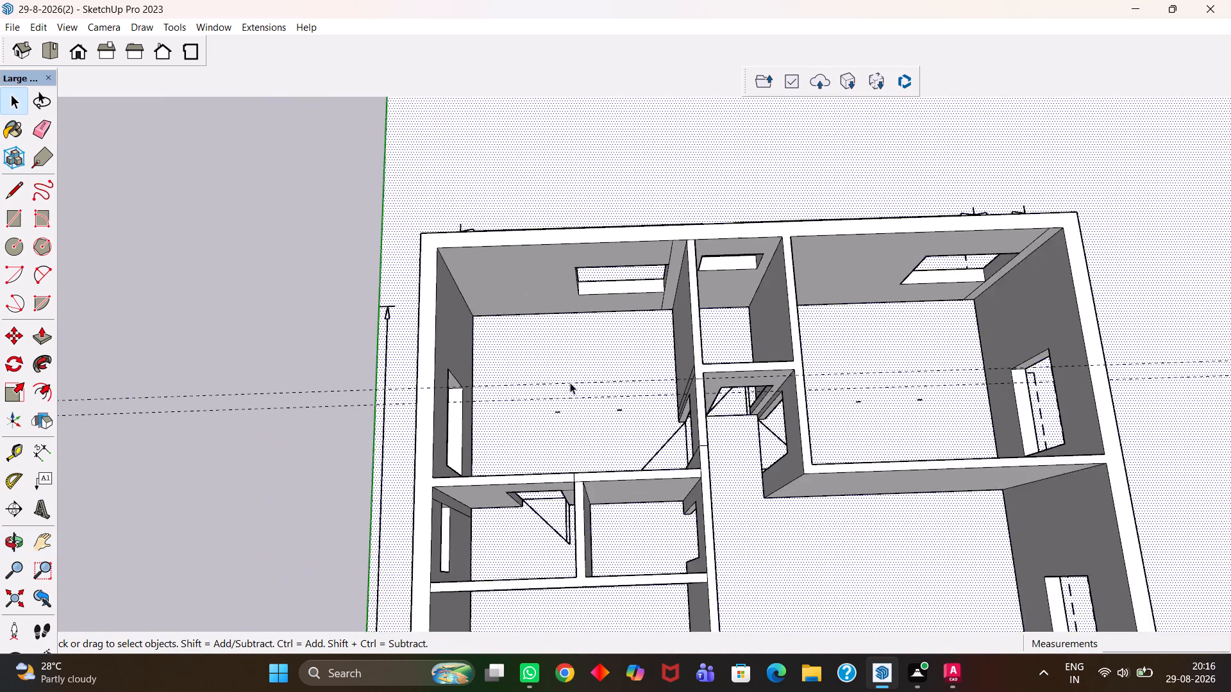
scroll(570, 383, "down", 5)
key("space")
left_click(318, 268)
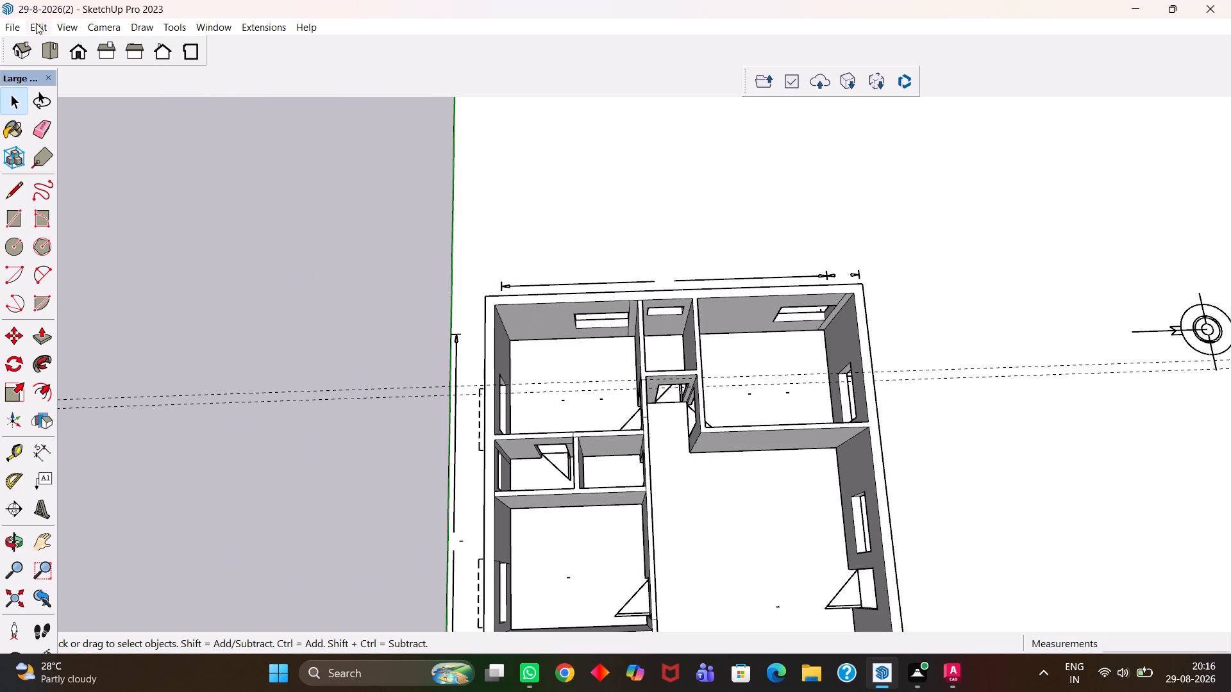
left_click(36, 23)
left_click(88, 158)
Draw a rectangle over the far corner bedroom's floor between opposite inner wall corners, separating it from the surrounding ground face.
scroll(596, 393, "up", 8)
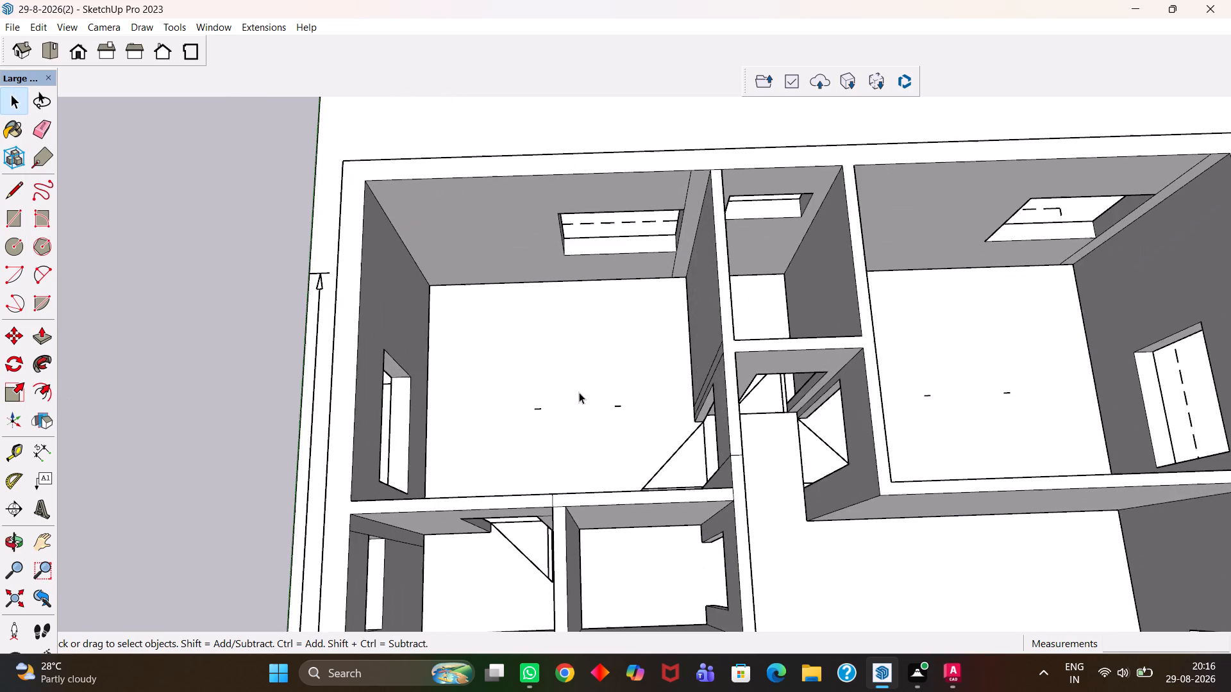
scroll(579, 392, "up", 3)
key("h")
left_click_drag(578, 364, 655, 506)
left_click_drag(648, 500, 651, 359)
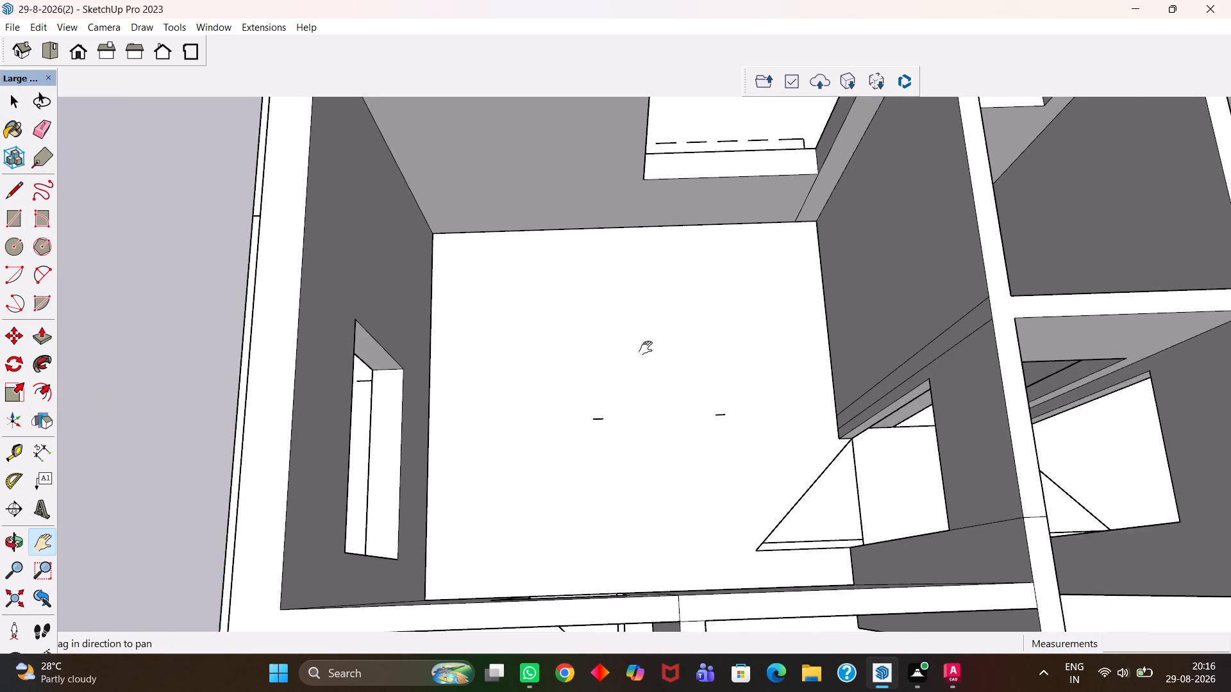
middle_click_drag(644, 363, 647, 413)
scroll(641, 418, "up", 1)
key("space")
left_click(666, 370)
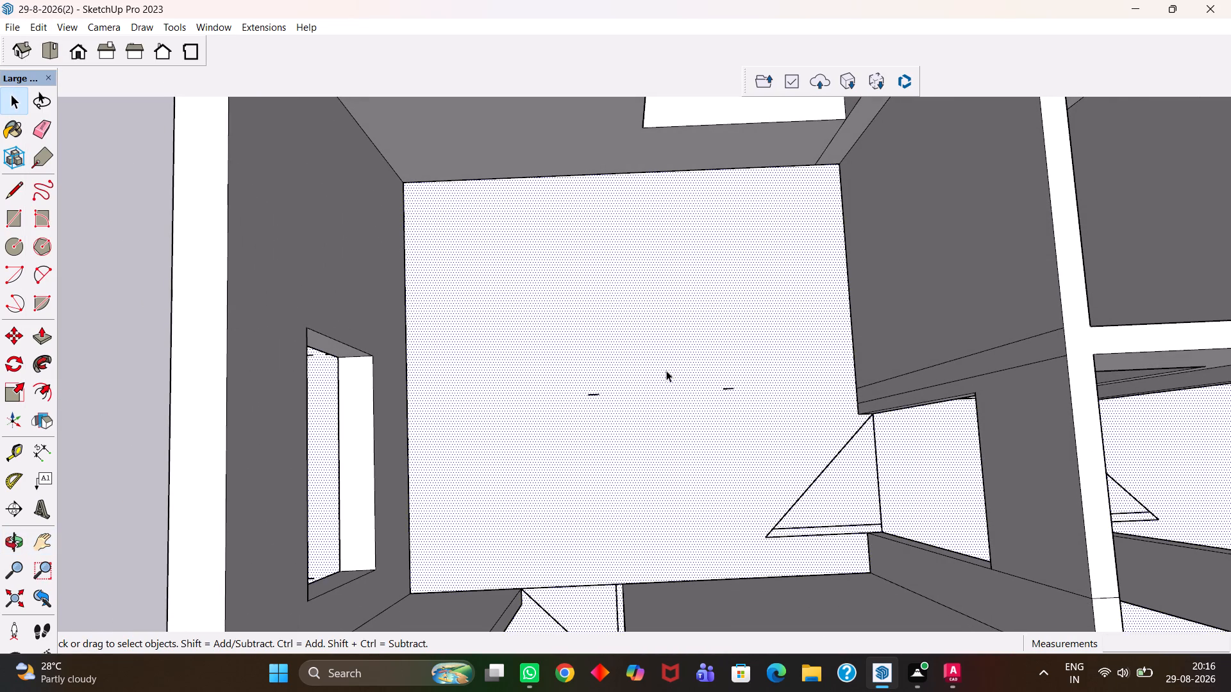
key("r")
left_click(408, 183)
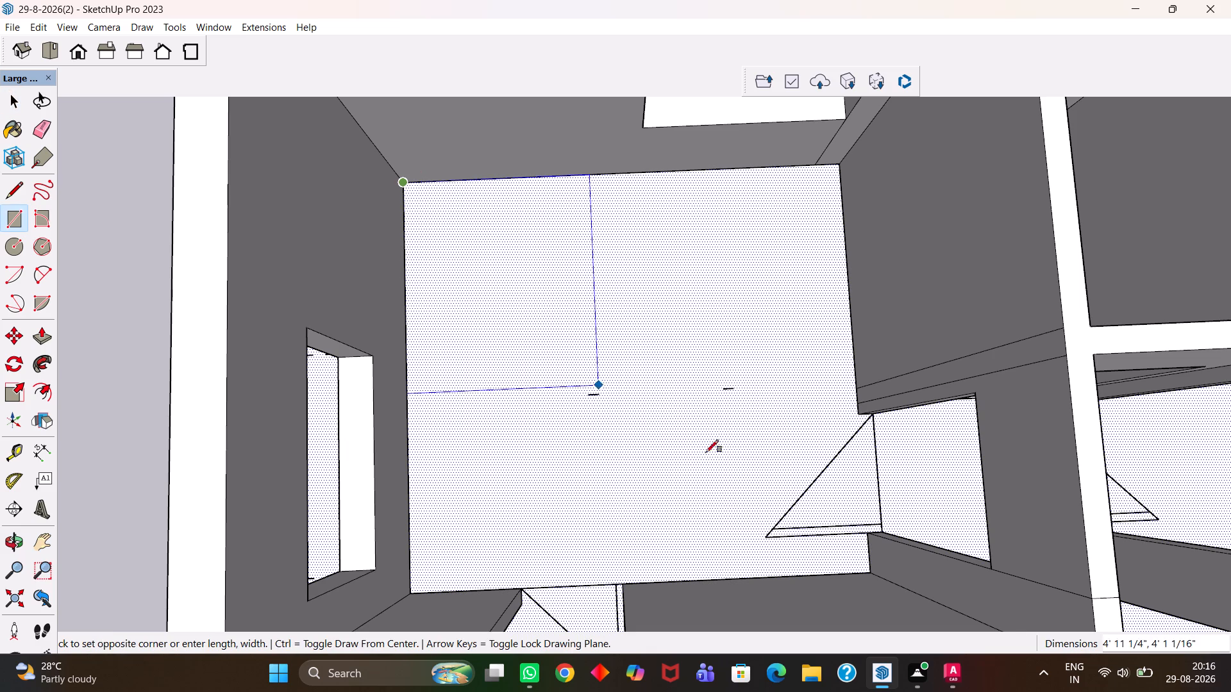
left_click(866, 568)
Delete the stray face filling the door opening between the far corner bedroom and the passage.
scroll(756, 498, "down", 3)
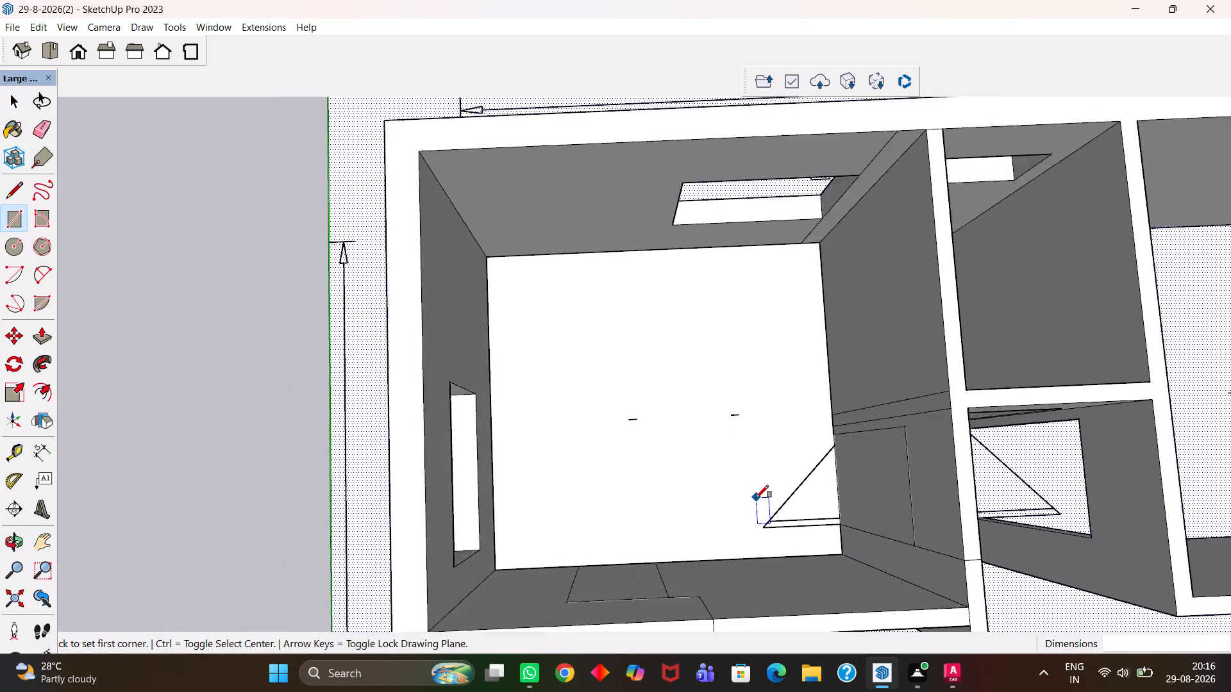
scroll(756, 498, "down", 2)
key("space")
left_click(841, 491)
key("Delete")
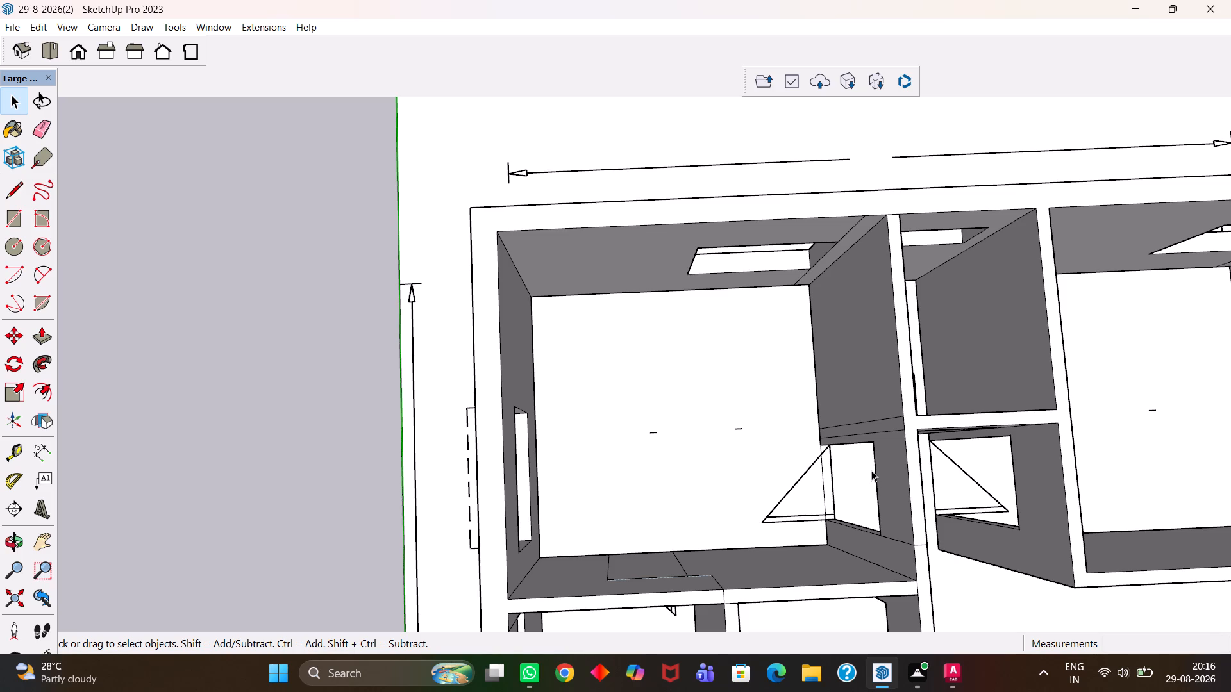
Select the floor of the other far corner bedroom, across the passage, to check whether it is a separate face.
key("h")
left_click_drag(905, 474, 542, 472)
left_click_drag(724, 437, 501, 449)
key("space")
left_click(558, 388)
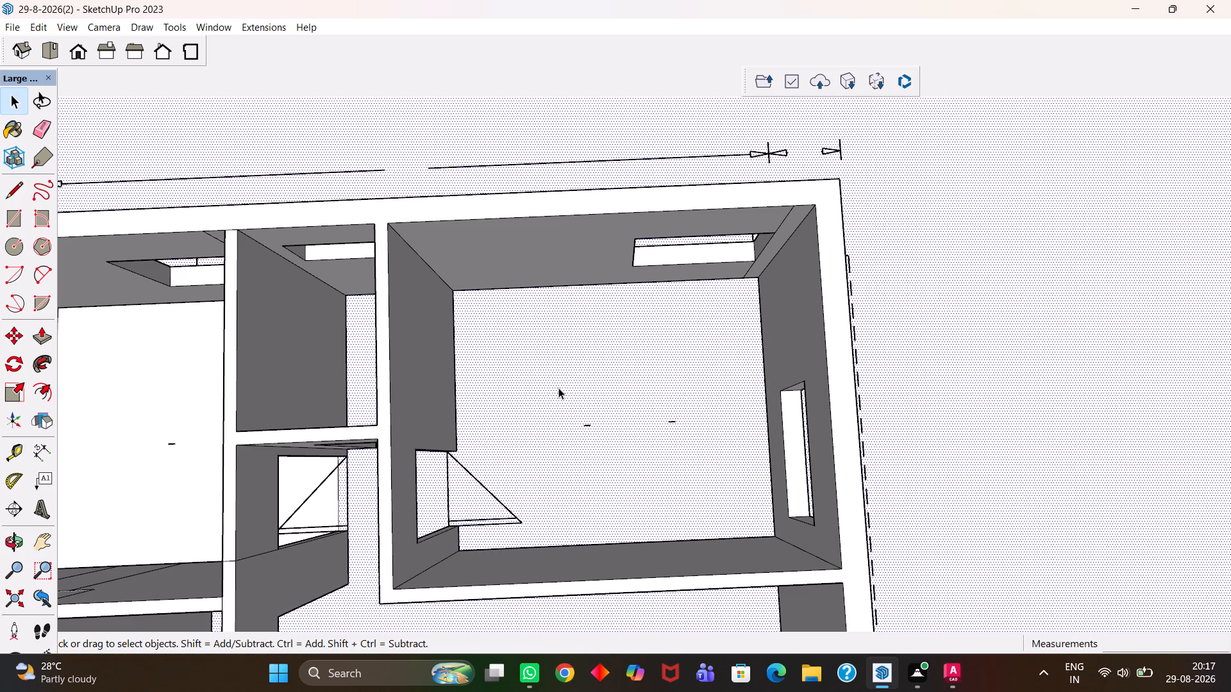
Measure the hall's width at floor level between the room-side wall and the opposite outer wall.
key("h")
scroll(558, 387, "down", 7)
left_click_drag(607, 514, 609, 315)
left_click_drag(554, 456, 583, 379)
scroll(508, 454, "up", 2)
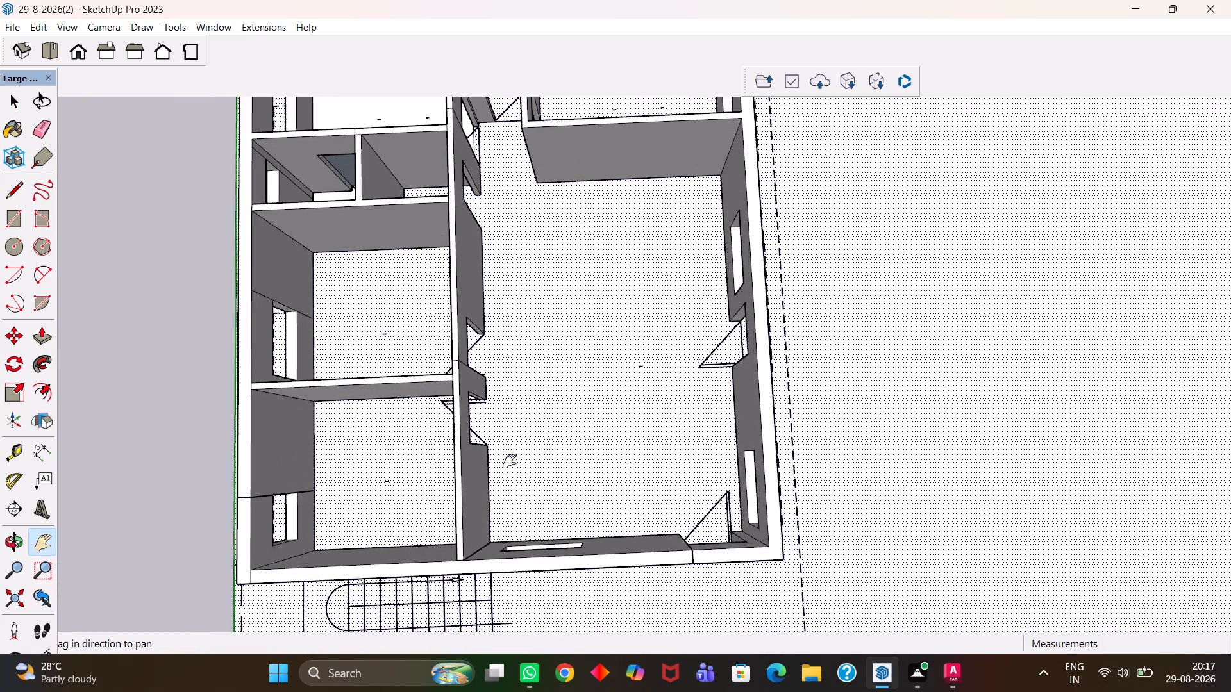
scroll(510, 461, "up", 2)
key("t")
double_click(480, 515)
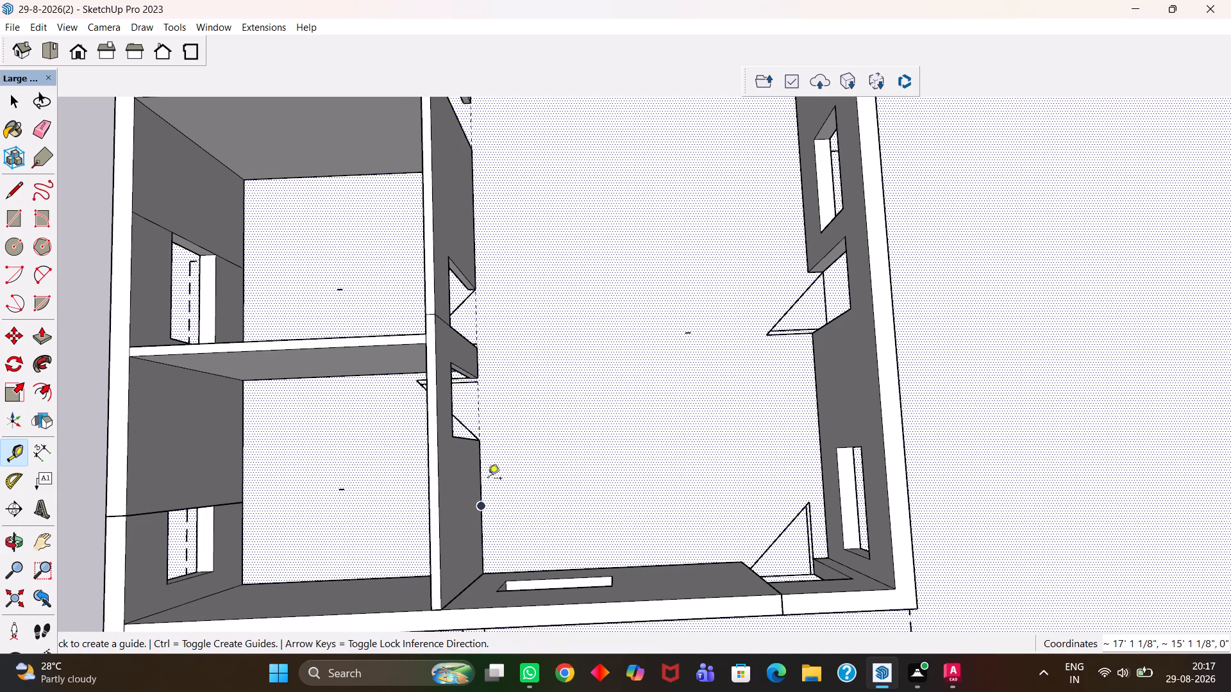
left_click(480, 419)
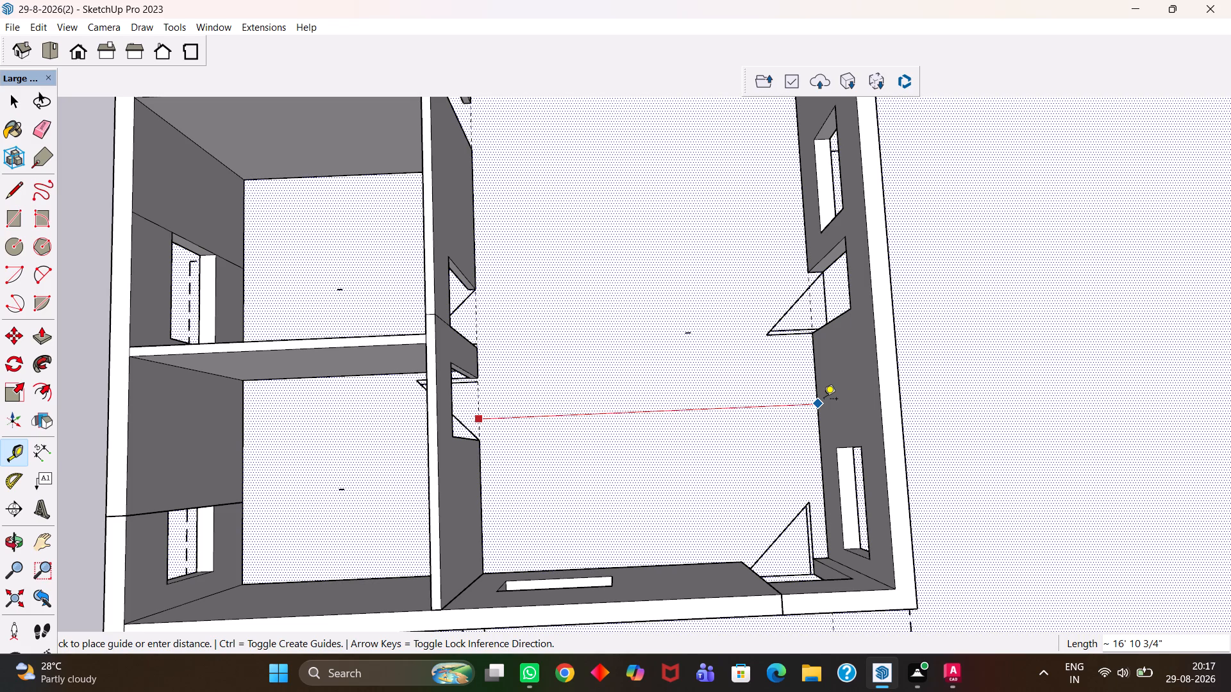
key("t")
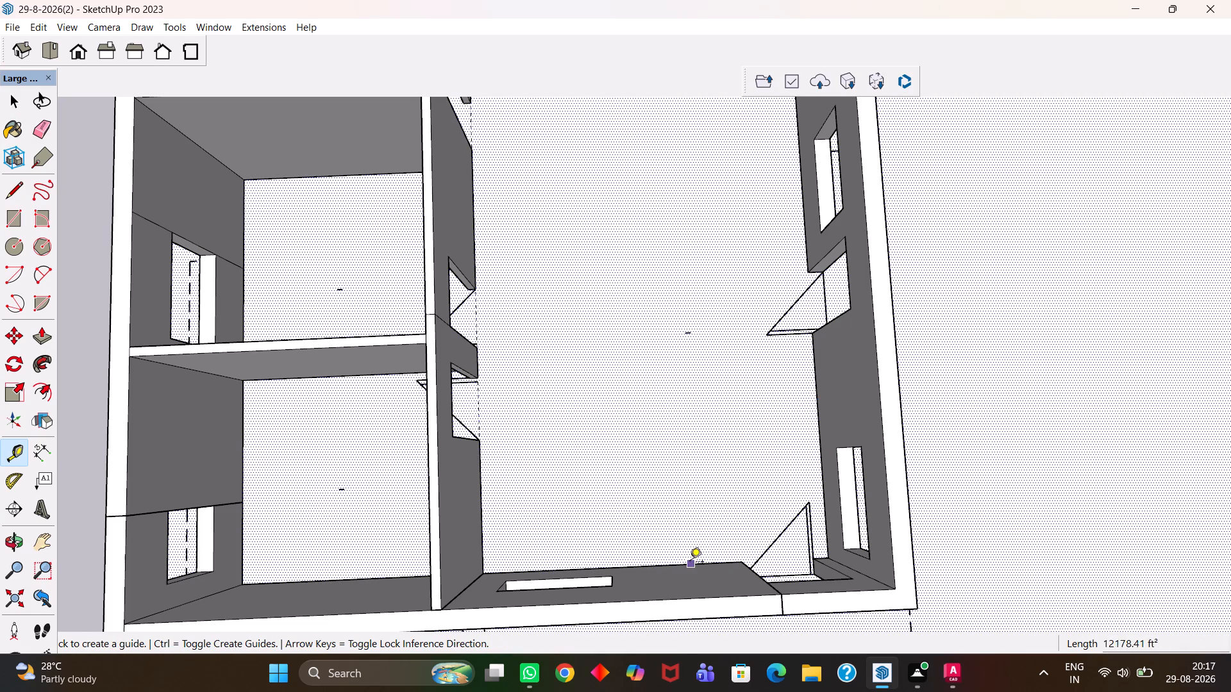
Measure the hall's length from the staircase-side wall to the far bedroom's wall.
left_click(689, 563)
scroll(675, 430, "down", 2)
key("h")
left_click_drag(653, 383, 682, 513)
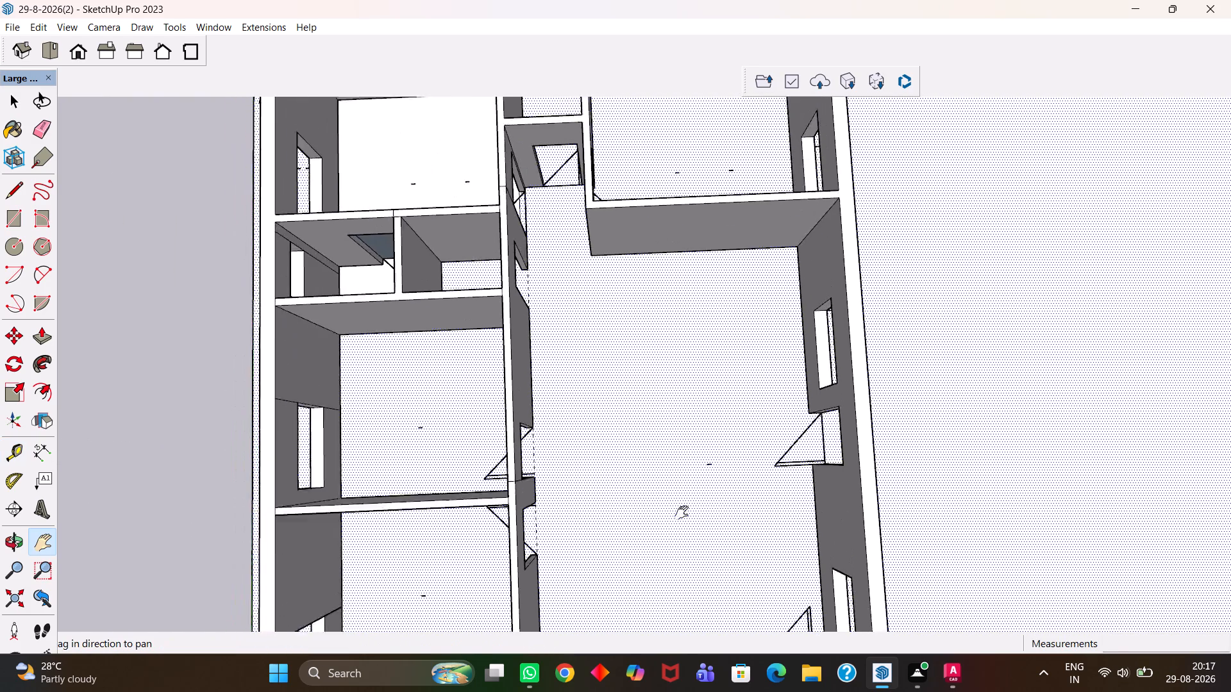
left_click_drag(682, 513, 690, 535)
key("Escape")
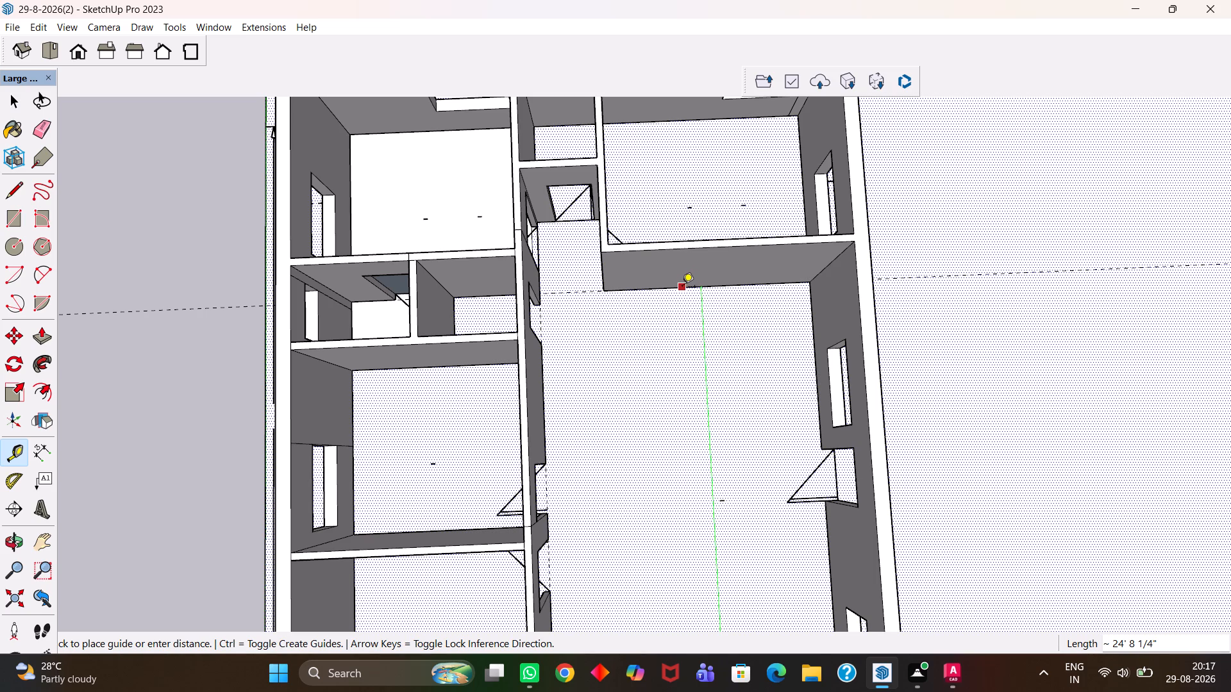
scroll(681, 290, "down", 4)
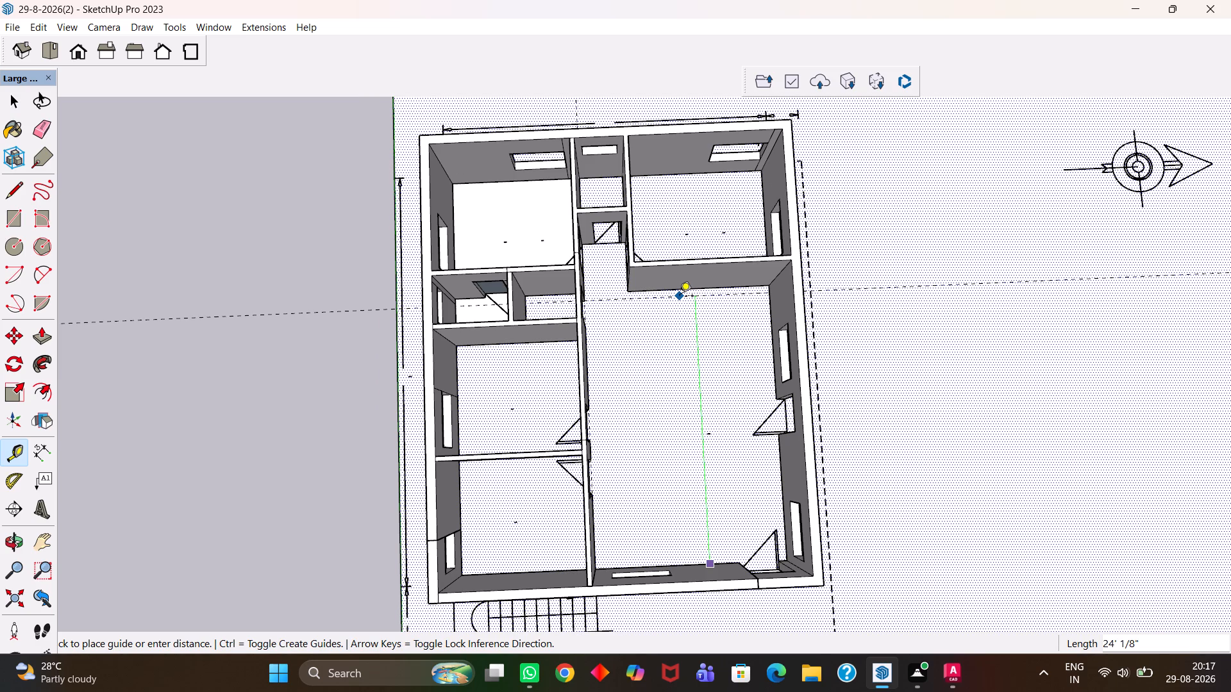
scroll(680, 297, "down", 1)
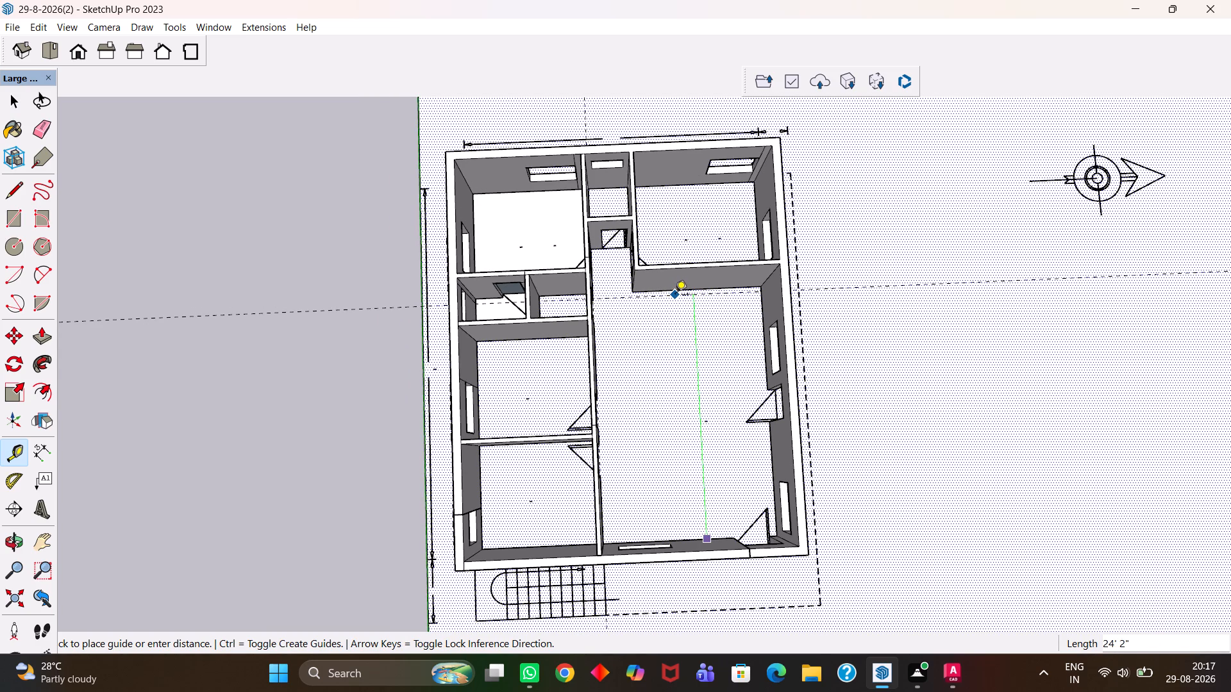
Draw a floor rectangle of about 12' 6 3/16" by 10' 5 9/16" in the far corner bedroom across the passage.
scroll(675, 295, "down", 3)
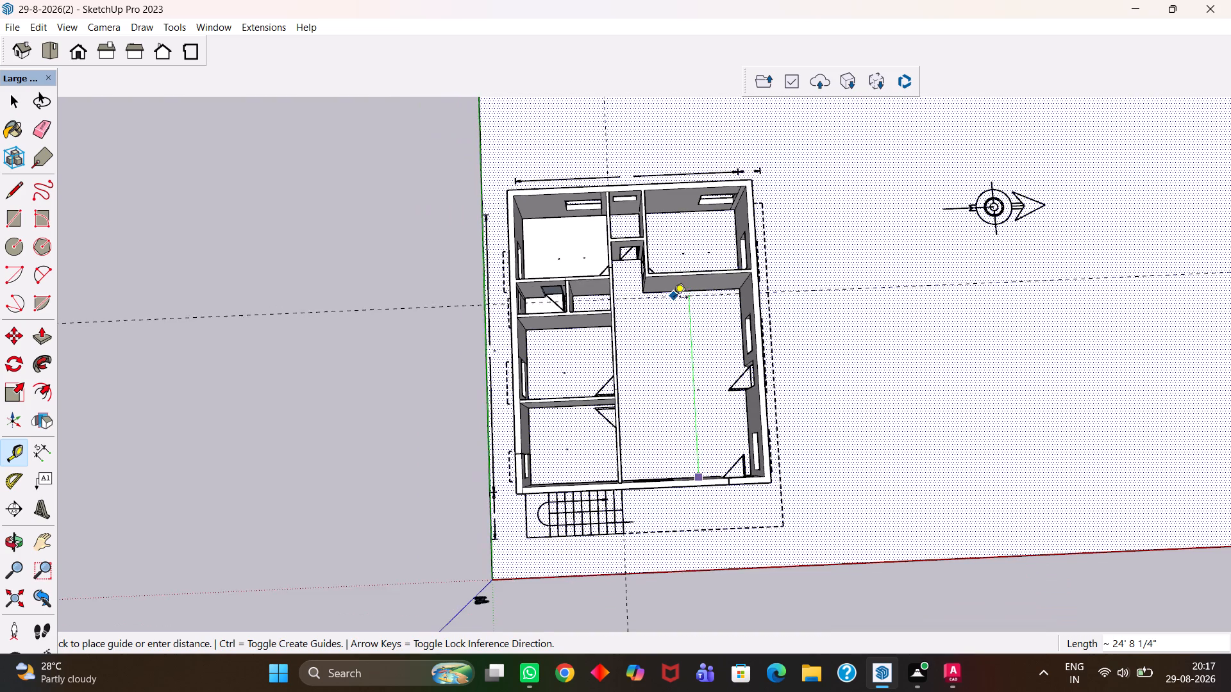
scroll(674, 299, "down", 4)
scroll(685, 336, "up", 4)
key("h")
scroll(677, 325, "up", 3)
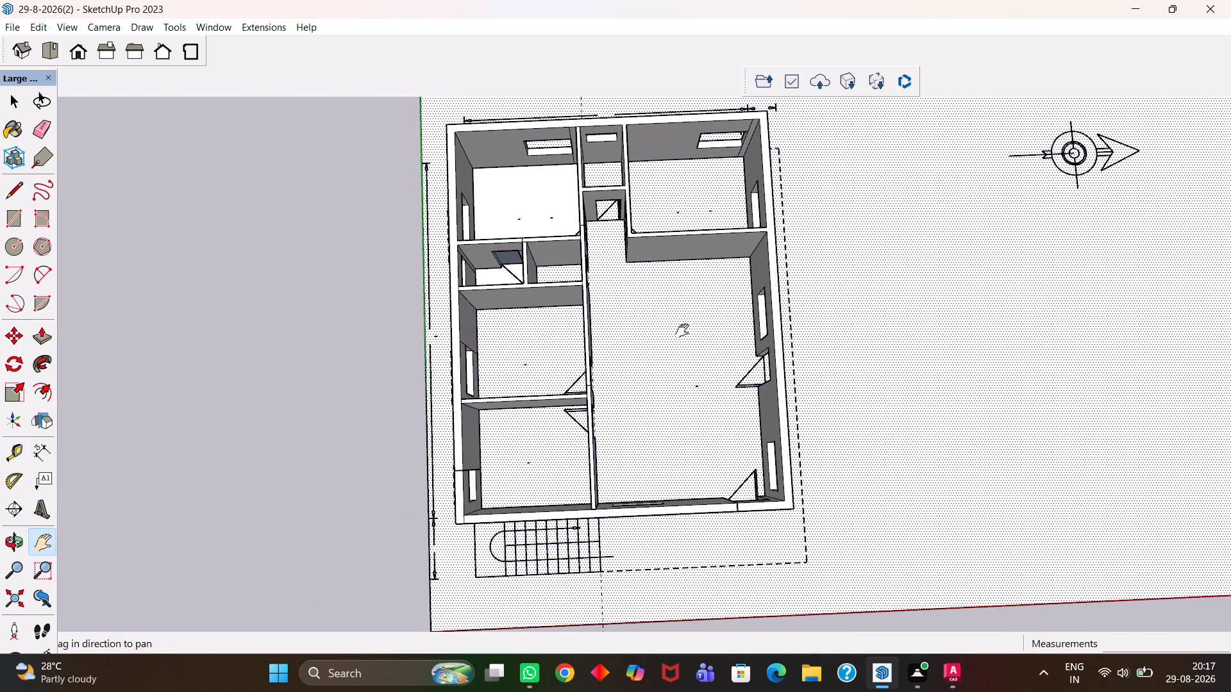
key("h")
scroll(596, 314, "down", 5)
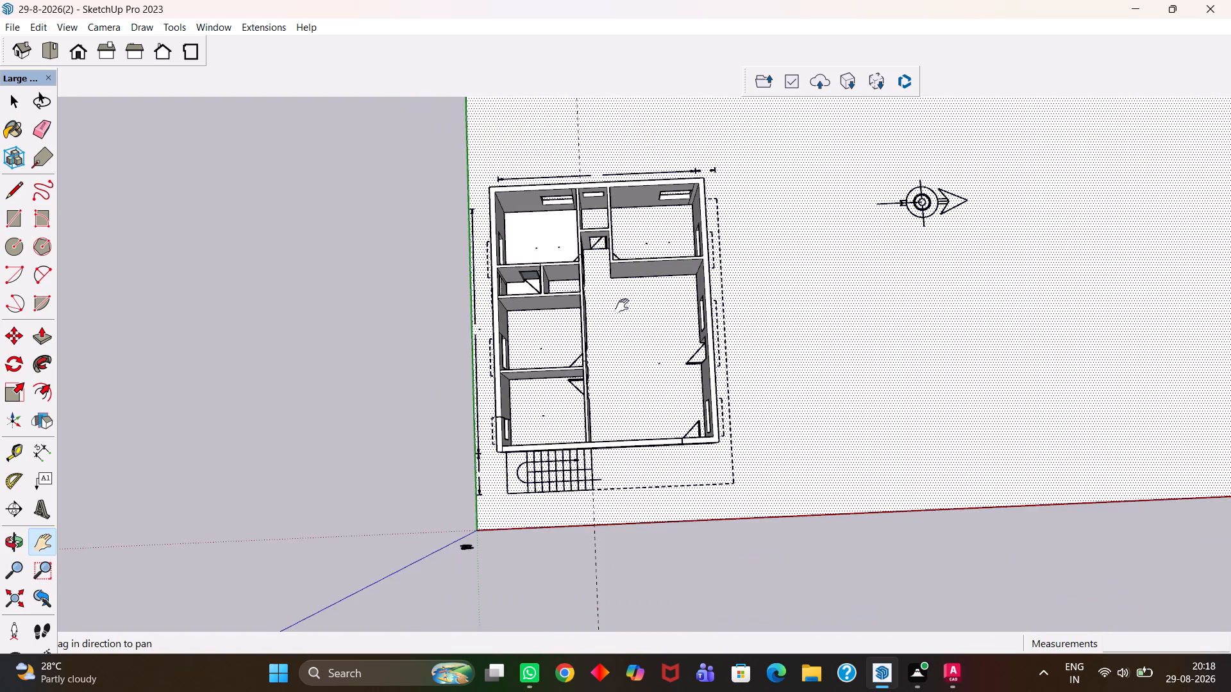
scroll(627, 302, "up", 9)
left_click_drag(628, 264, 635, 368)
left_click_drag(670, 265, 619, 424)
scroll(572, 368, "up", 3)
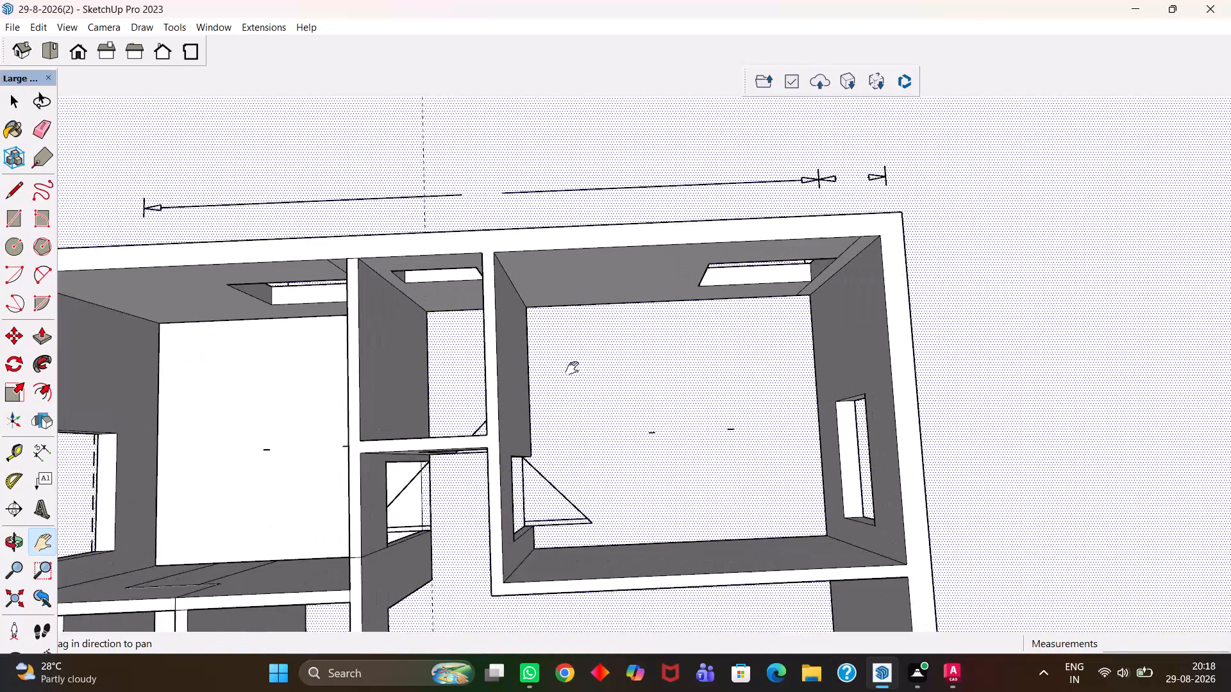
scroll(633, 390, "up", 2)
left_click_drag(693, 405, 651, 395)
scroll(651, 393, "up", 2)
key("r")
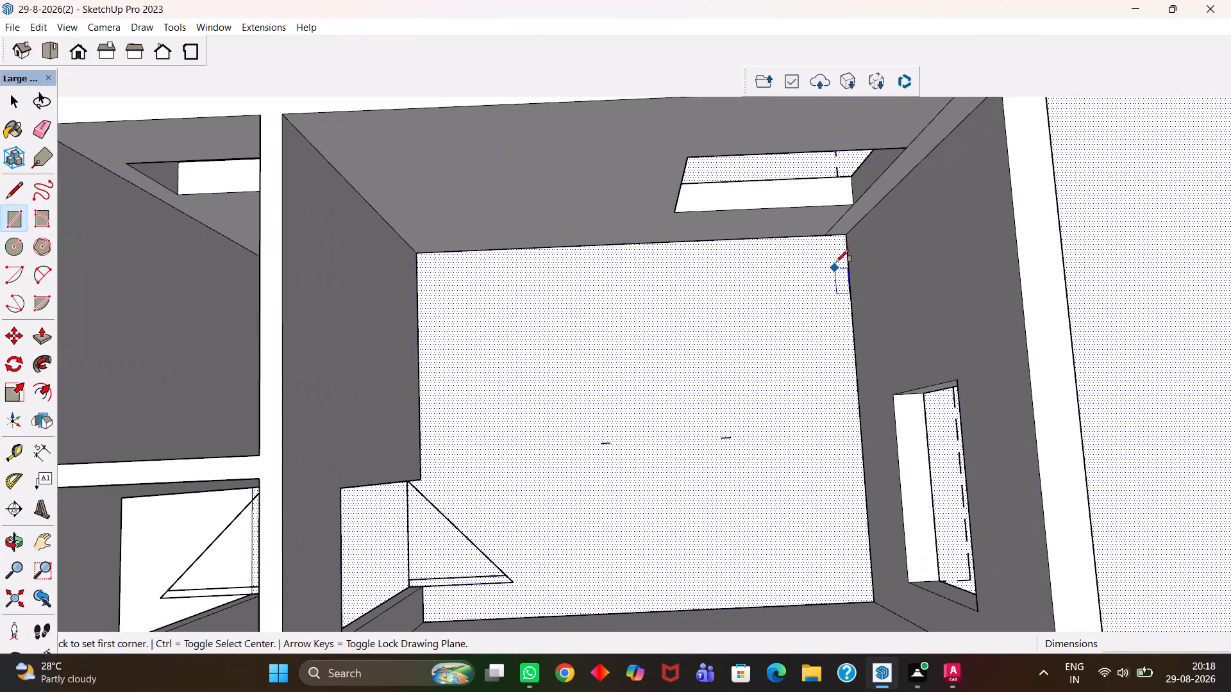
left_click(849, 238)
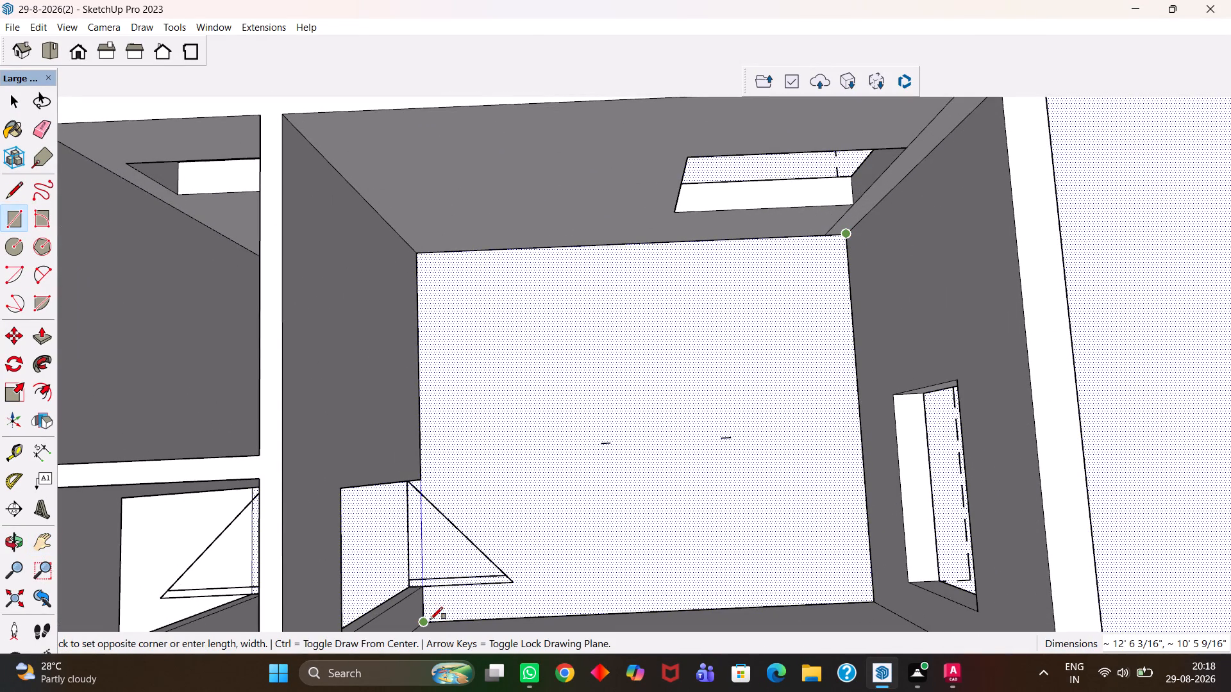
left_click(428, 619)
Delete the stray face filling the door opening between this corner bedroom and the passage.
key("space")
left_click(385, 548)
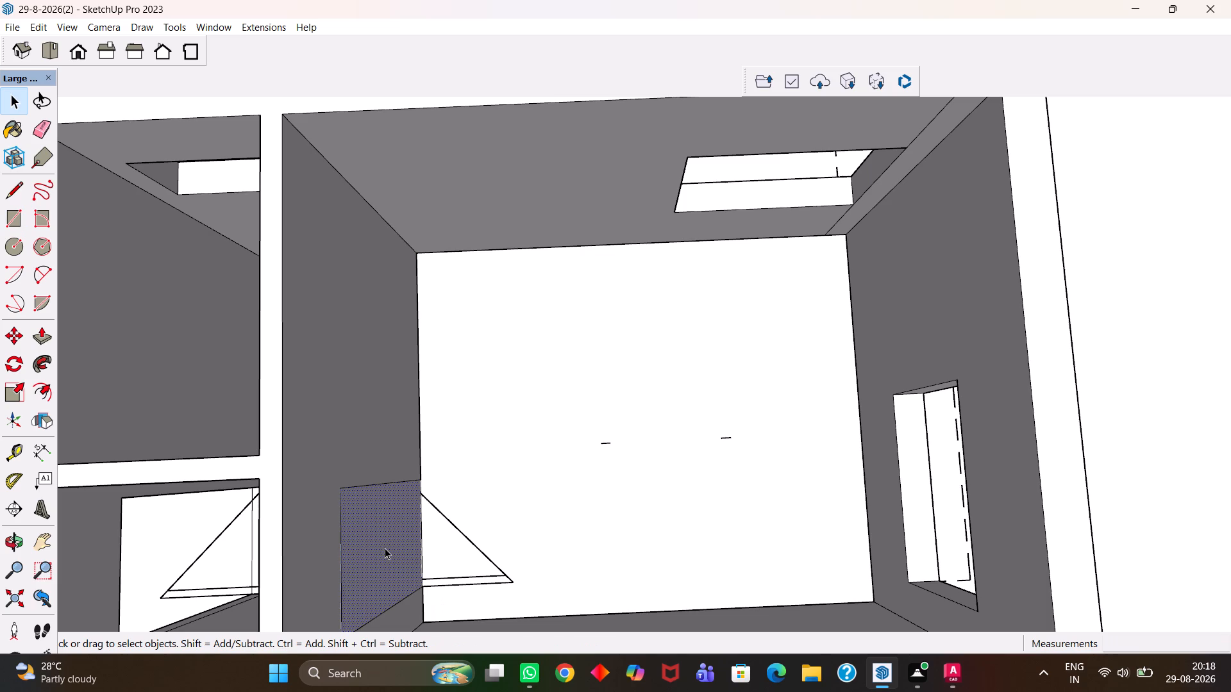
key("Delete")
Draw a floor rectangle of about 5' 10 5/8" by 4' in the small room between the two far corner bedrooms.
key("h")
left_click_drag(448, 520, 825, 429)
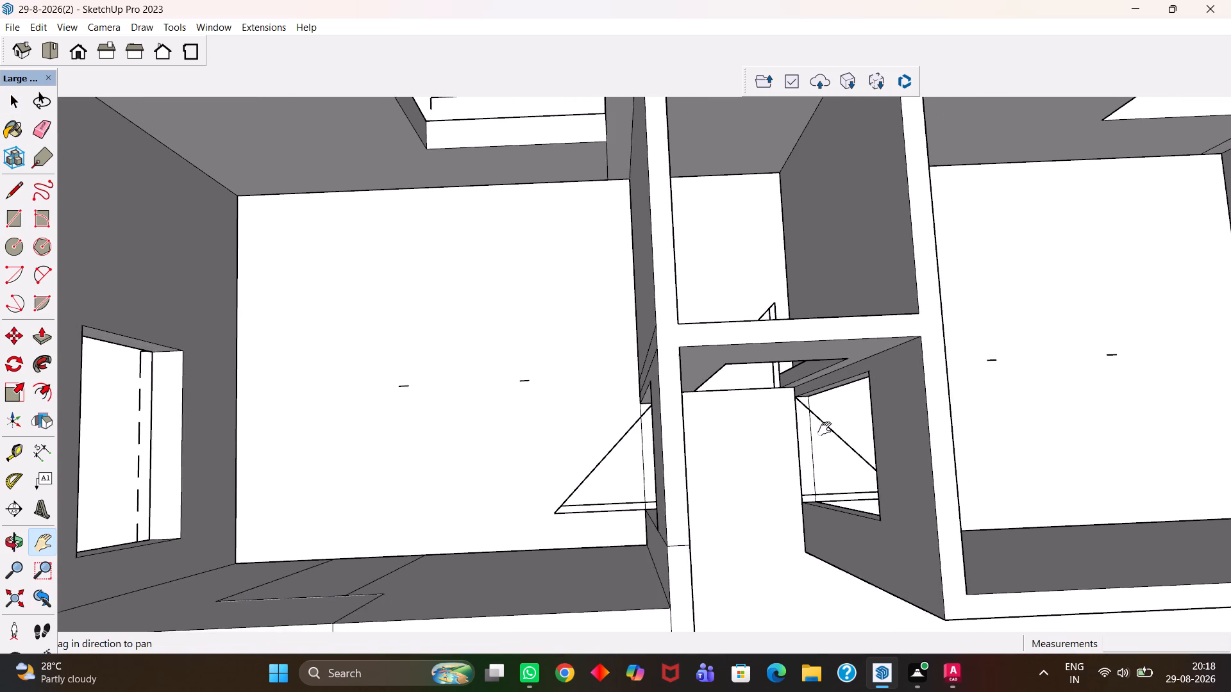
left_click_drag(825, 429, 831, 432)
left_click_drag(771, 336, 730, 564)
scroll(687, 458, "up", 3)
left_click_drag(705, 441, 618, 470)
key("r")
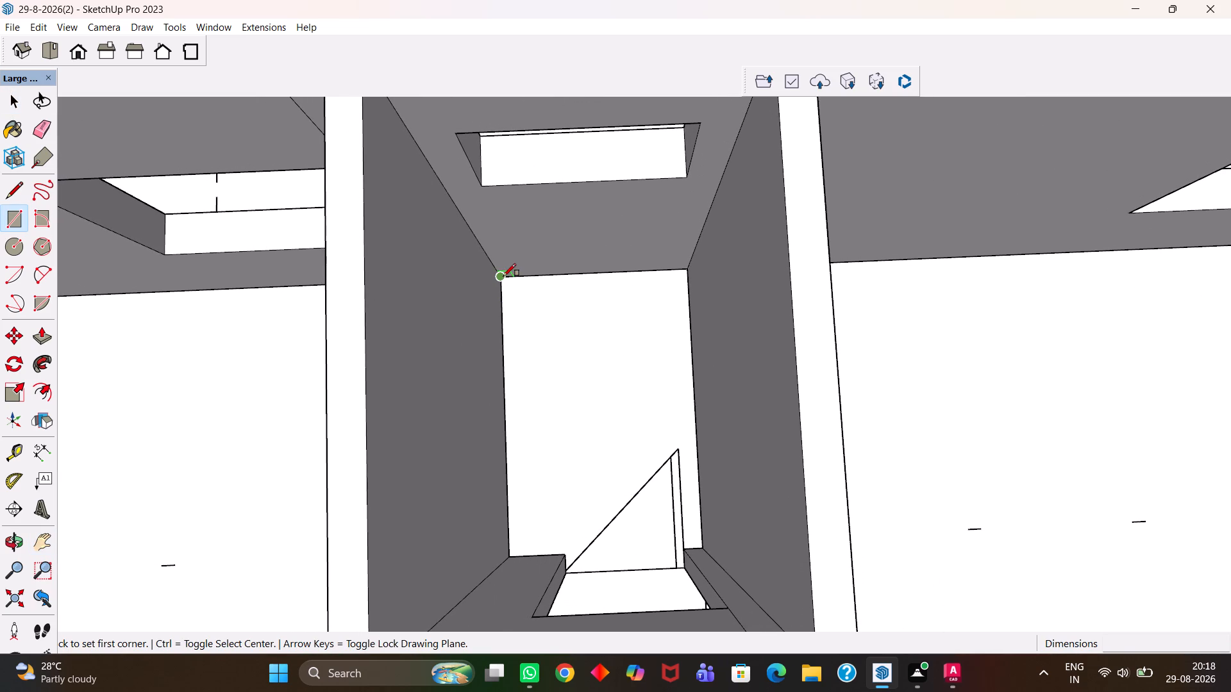
left_click(501, 276)
left_click(706, 548)
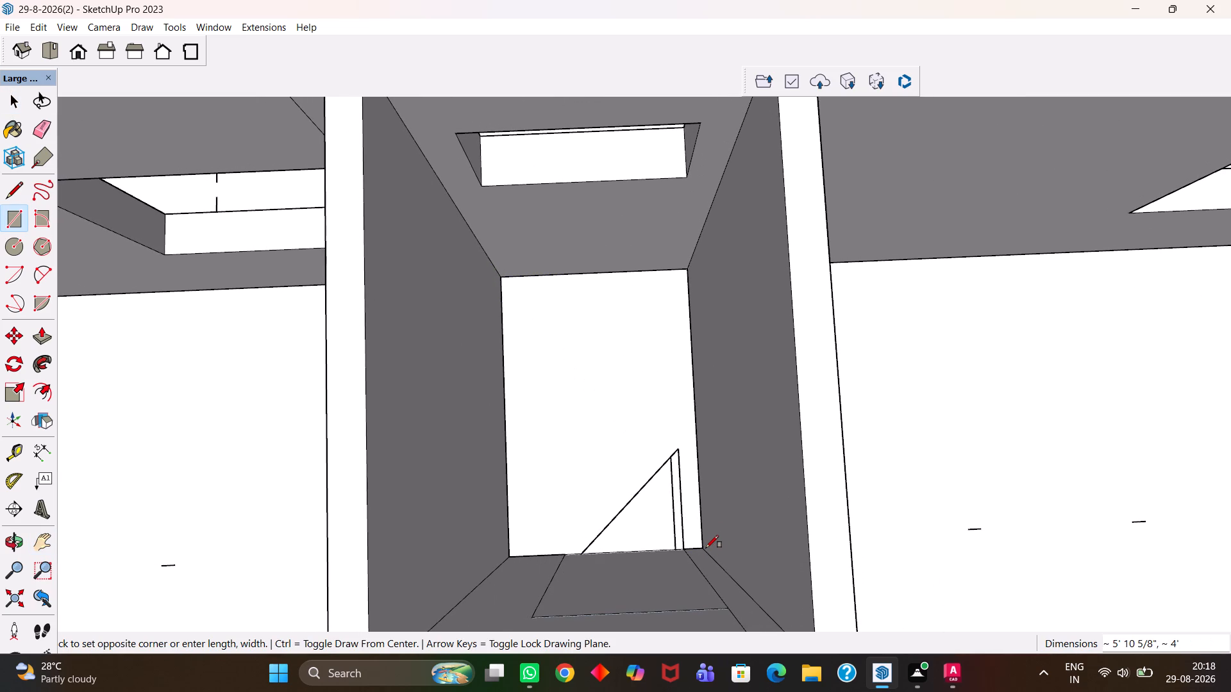
Clear the small room's door opening by deleting its stray face and erasing the floor edge across it.
key("space")
left_click(641, 582)
key("Delete")
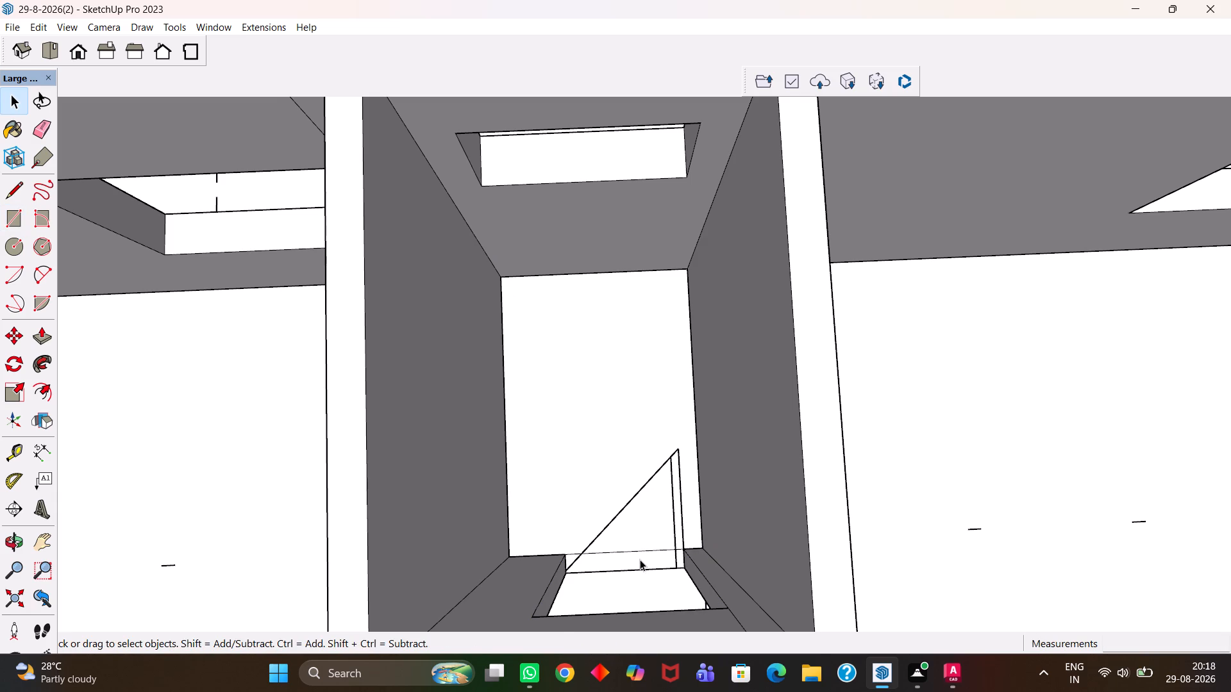
scroll(640, 559, "up", 2)
key("e")
left_click_drag(644, 547, 644, 558)
Erase the floor edge crossing the door opening of the far corner bedroom across the passage.
key("h")
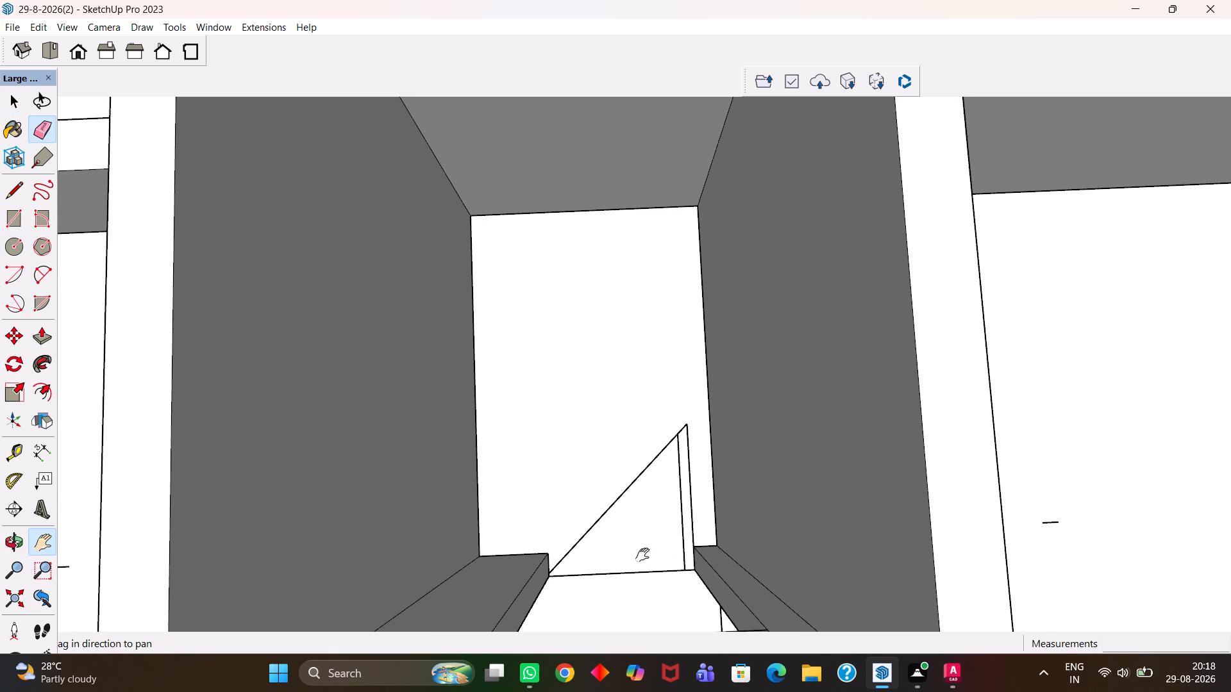
scroll(642, 555, "down", 3)
left_click_drag(919, 491, 694, 481)
left_click_drag(586, 564, 624, 473)
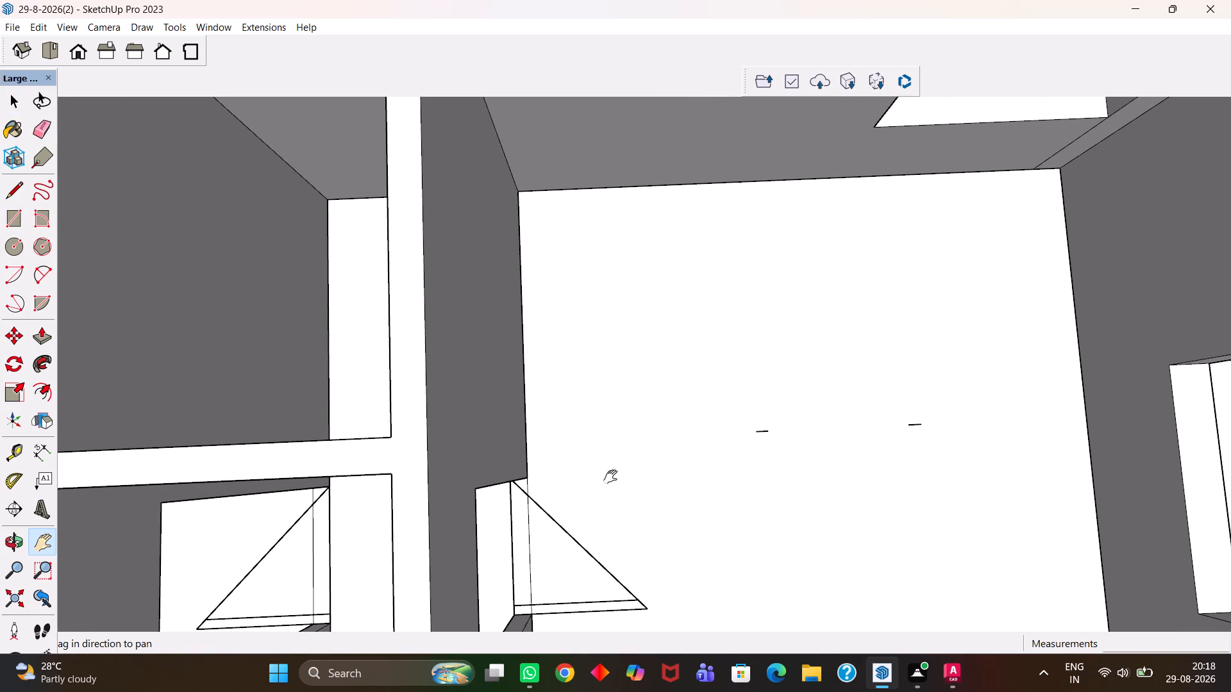
key("e")
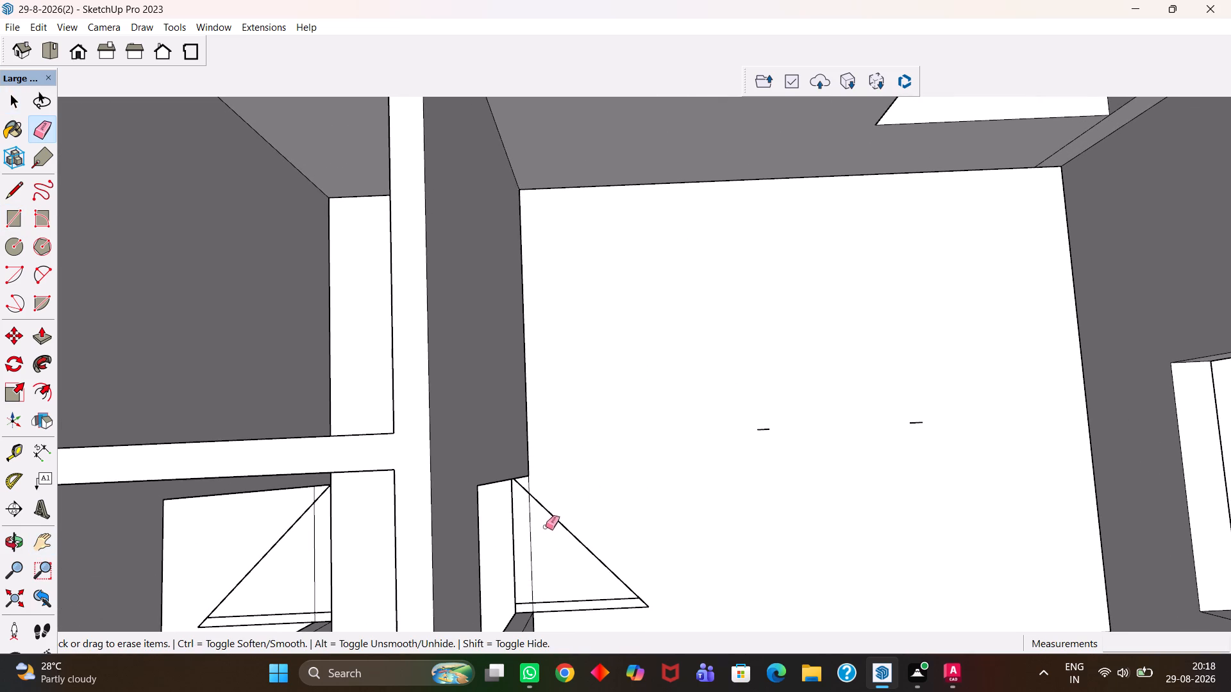
scroll(549, 530, "up", 2)
left_click_drag(527, 545, 521, 544)
Examine the far corner bedrooms, the small room between them, the passage and the hall from different angles.
scroll(529, 538, "down", 5)
key("h")
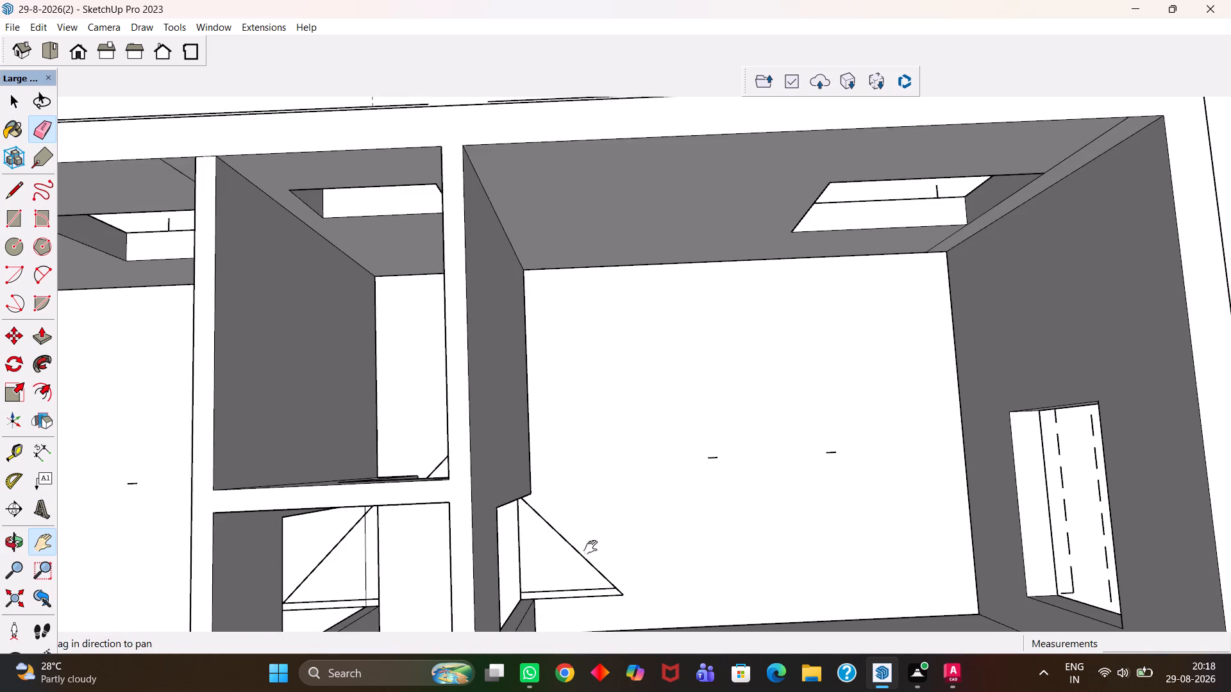
scroll(608, 536, "down", 4)
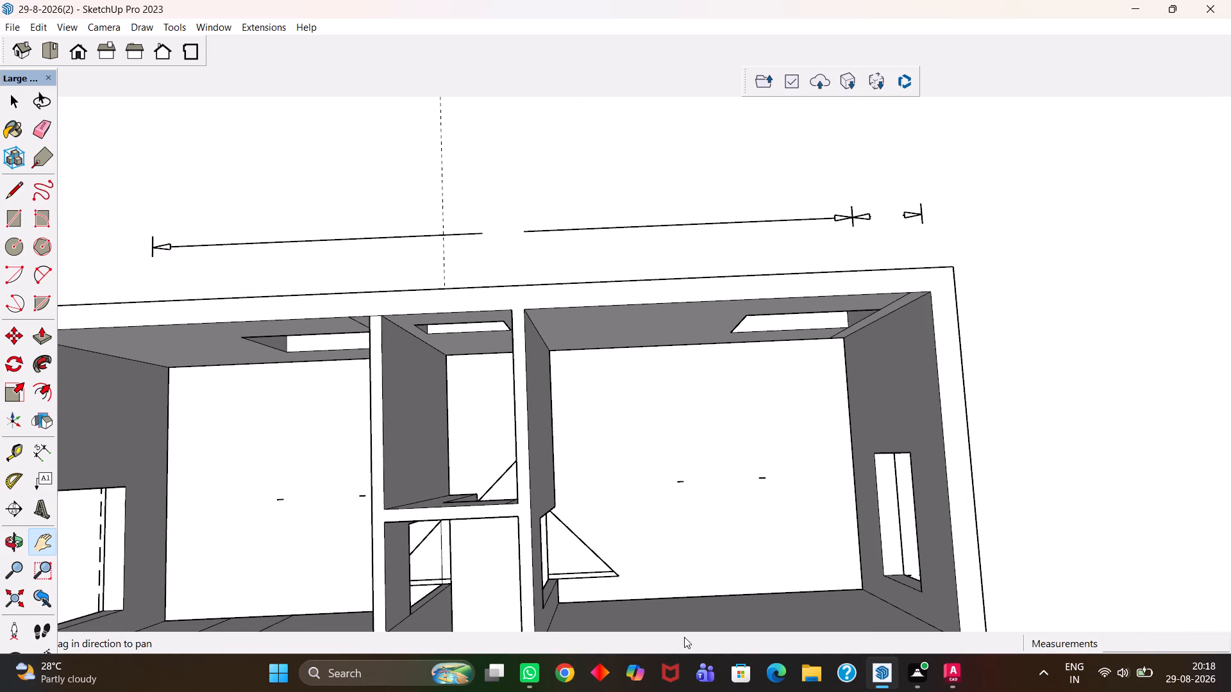
scroll(646, 508, "down", 9)
middle_click_drag(651, 565, 682, 418)
scroll(682, 418, "up", 6)
scroll(719, 436, "down", 4)
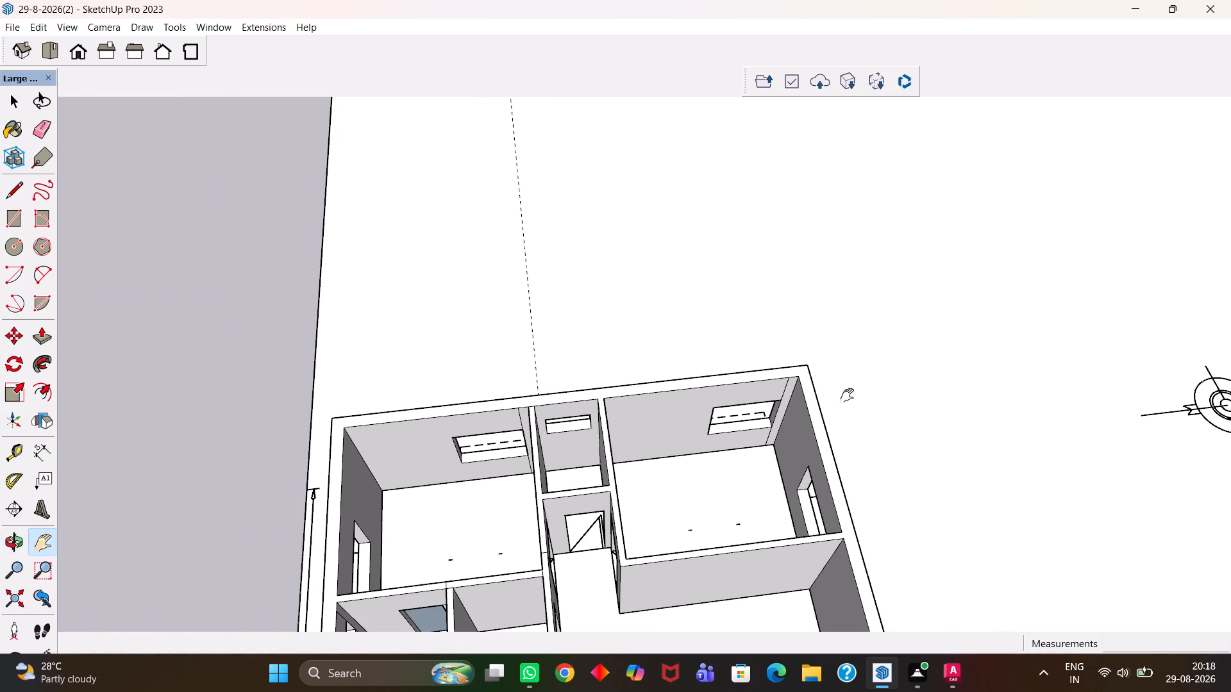
scroll(869, 479, "up", 1)
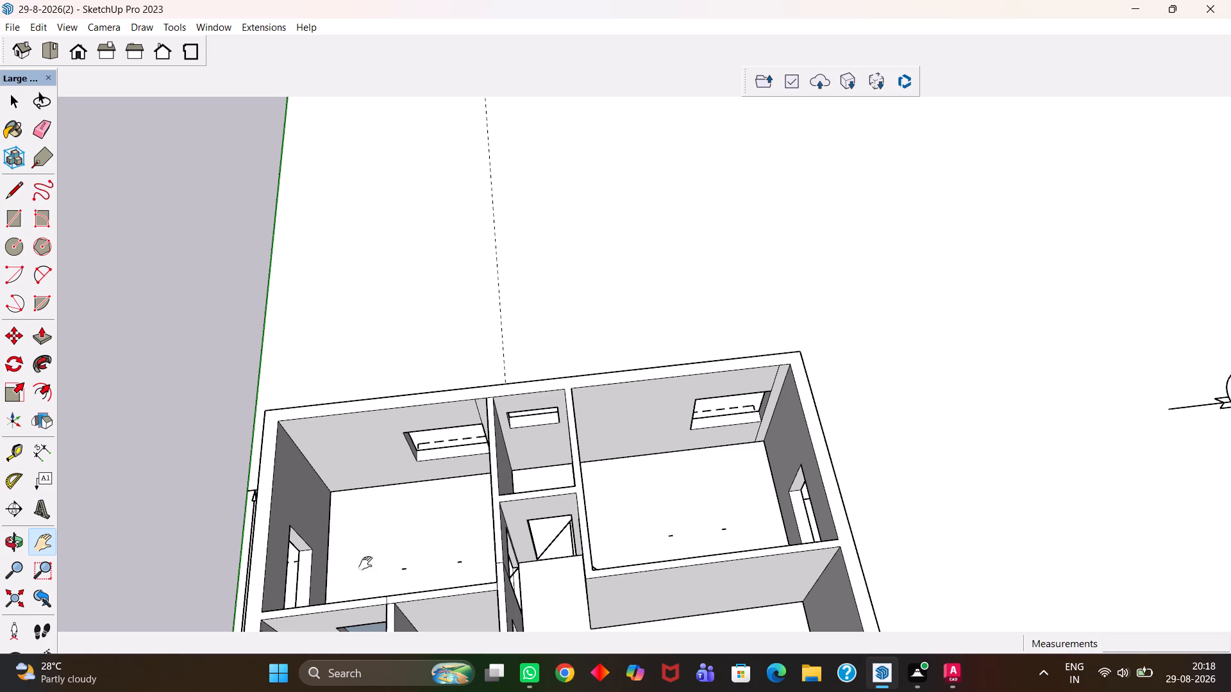
scroll(494, 510, "up", 3)
left_click_drag(419, 515, 632, 390)
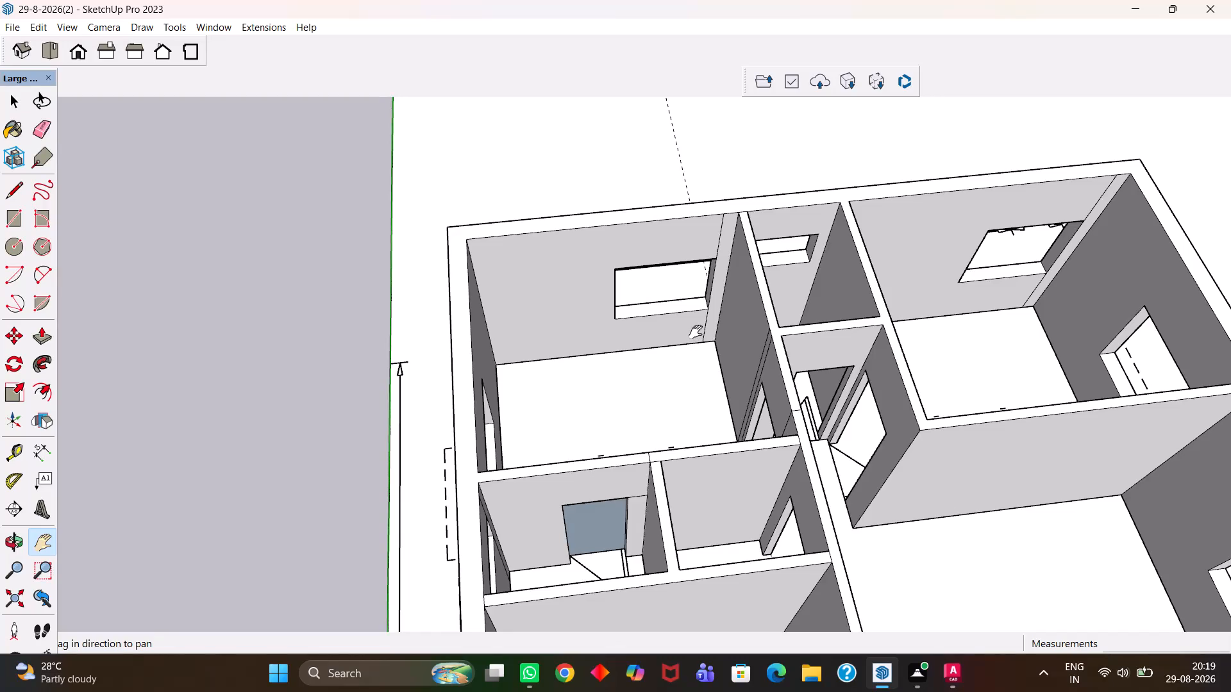
scroll(696, 340, "up", 2)
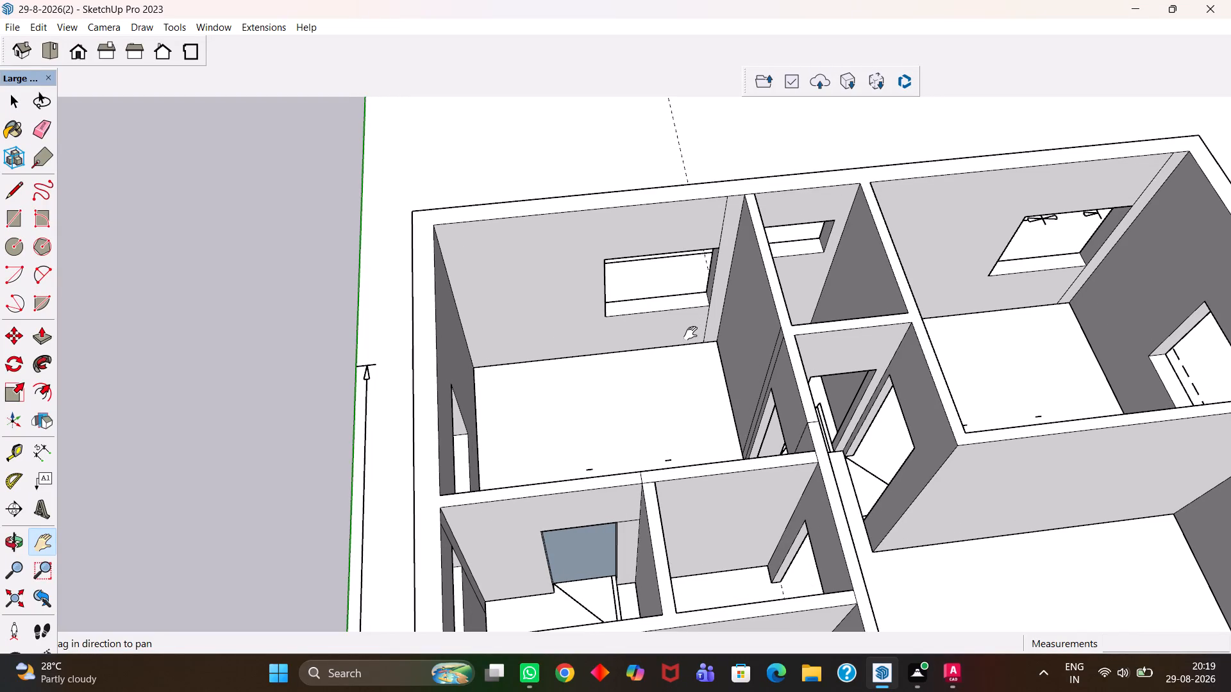
scroll(691, 330, "up", 1)
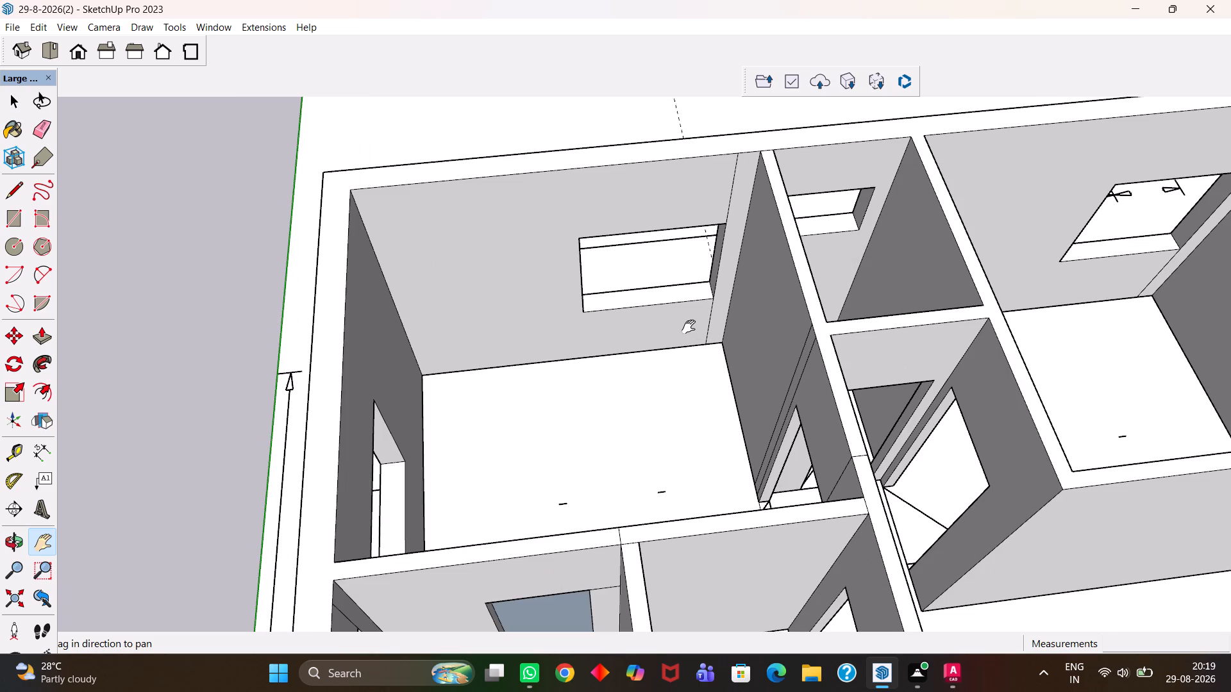
scroll(689, 326, "up", 3)
scroll(688, 326, "down", 7)
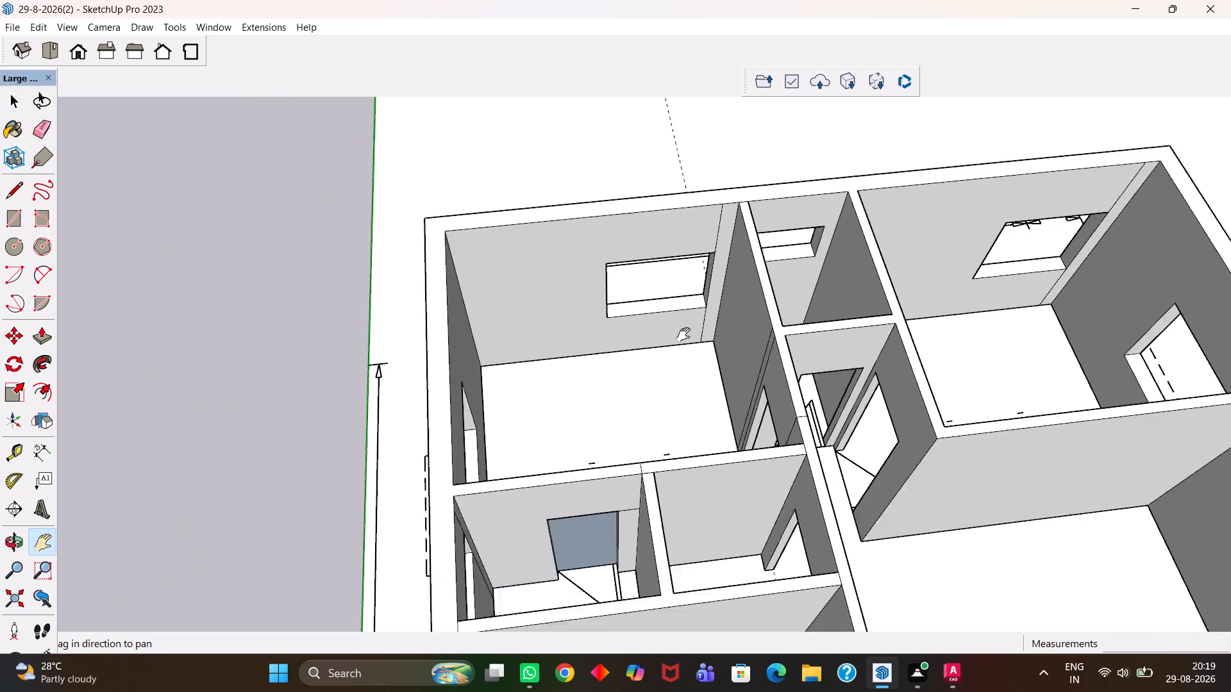
scroll(683, 334, "down", 1)
middle_click_drag(683, 336, 660, 370)
scroll(660, 370, "up", 3)
key("h")
left_click_drag(767, 368, 551, 361)
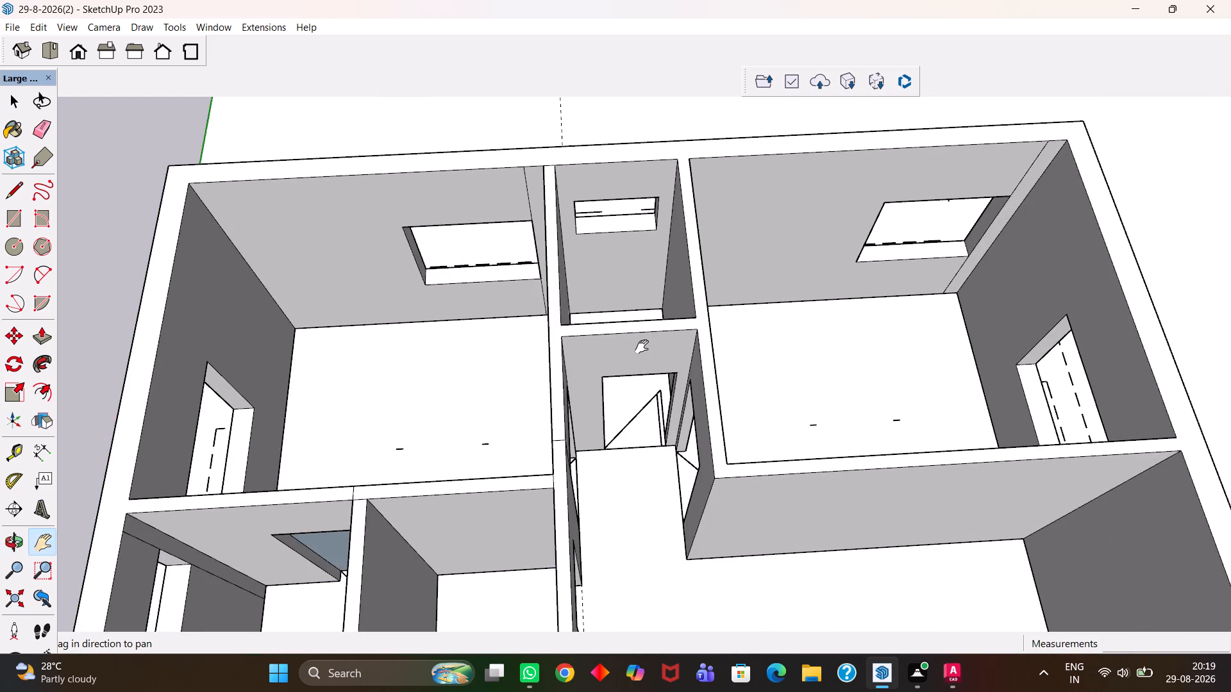
scroll(642, 347, "down", 5)
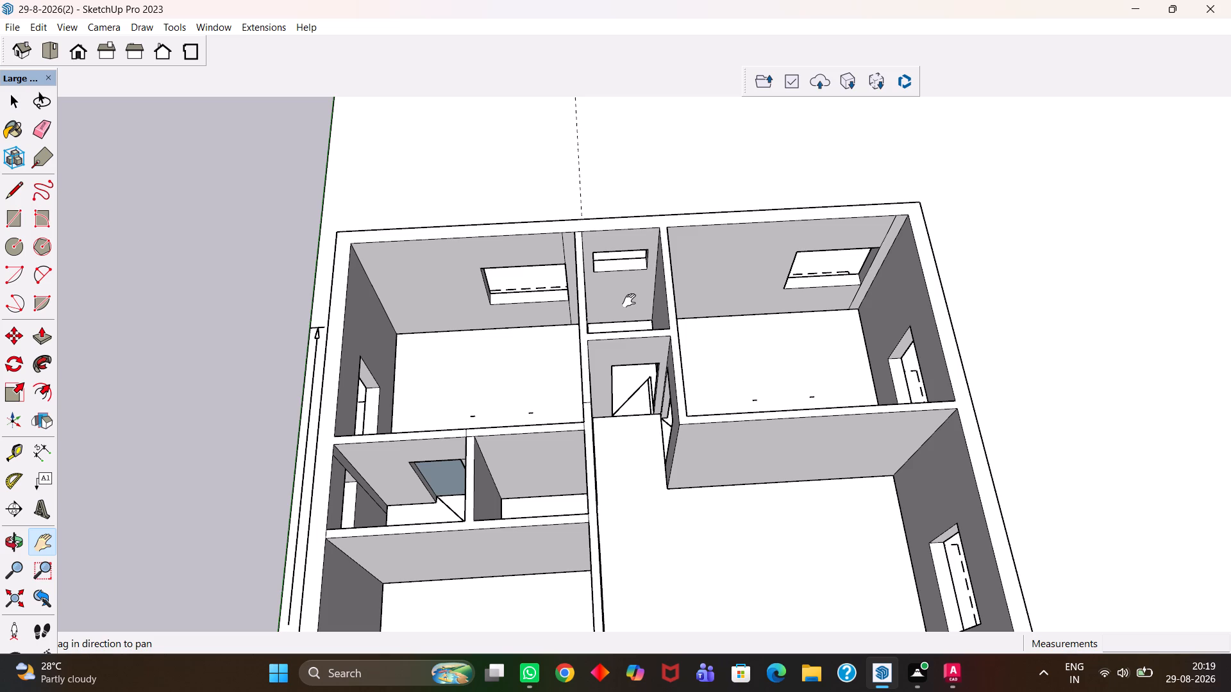
scroll(634, 308, "down", 2)
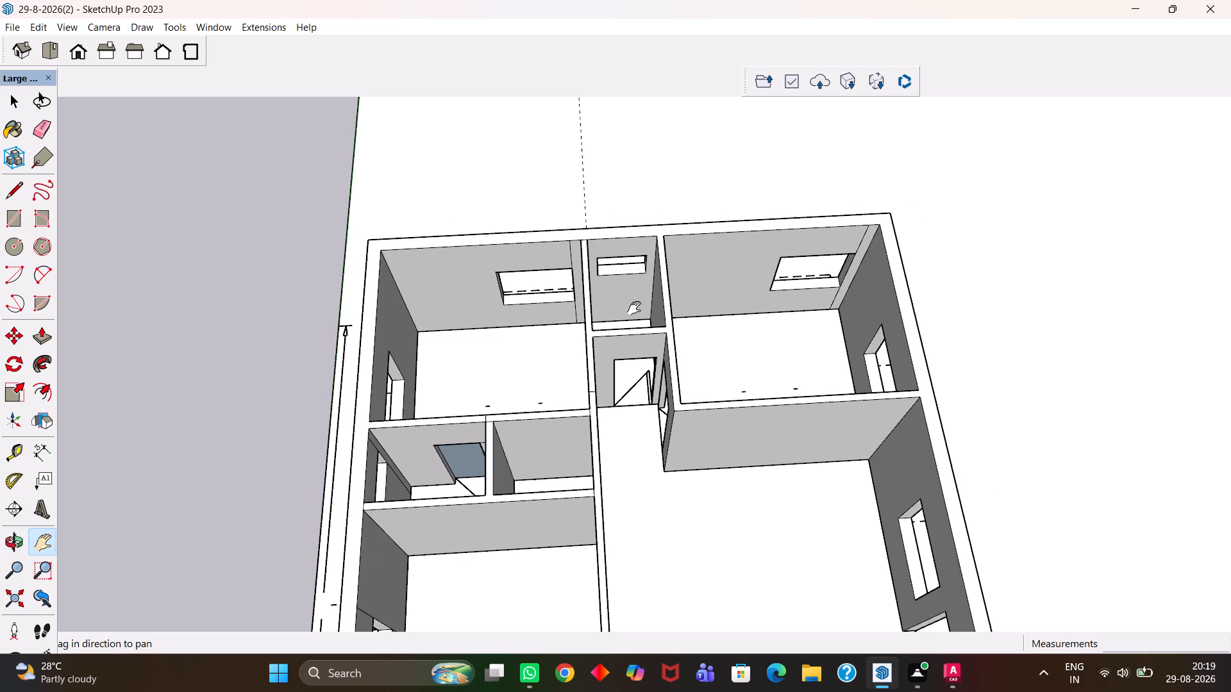
scroll(634, 308, "down", 3)
scroll(637, 338, "up", 1)
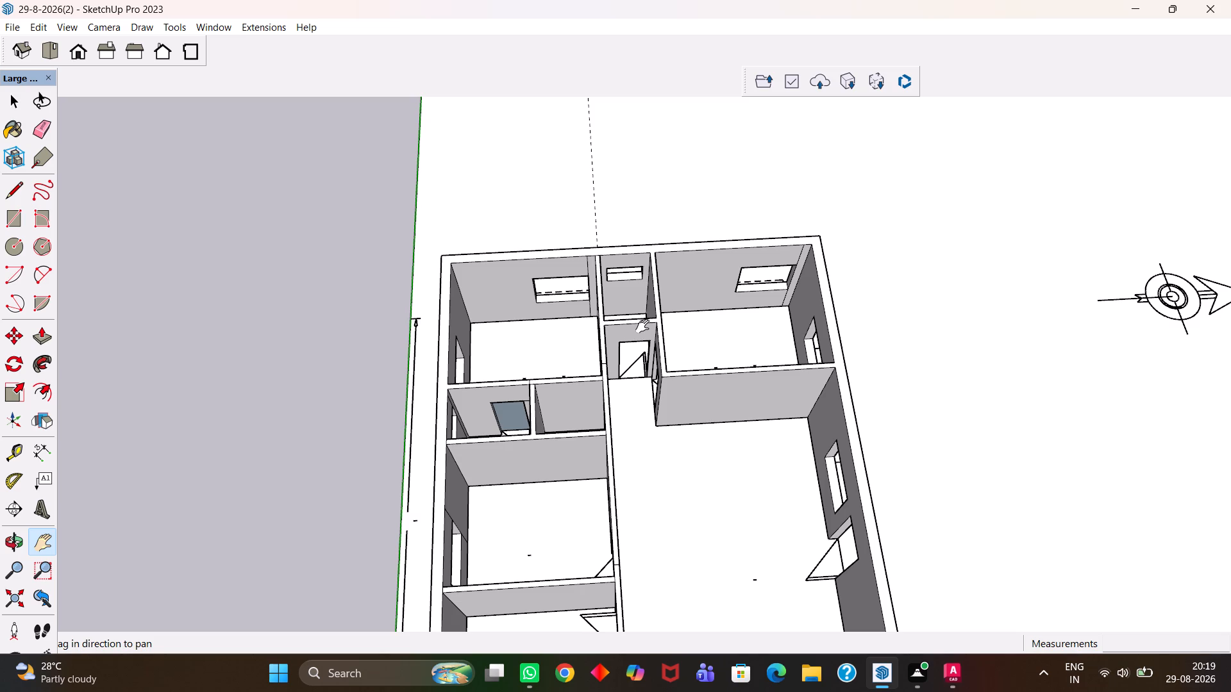
scroll(644, 332, "down", 3)
left_click_drag(687, 418, 617, 338)
middle_click_drag(612, 405, 607, 451)
scroll(607, 451, "up", 3)
Draw a floor rectangle of about 24' 8 1/4" by 16' 10 3/4" over the hall, corner to corner inside its walls.
key("space")
left_click(617, 424)
middle_click_drag(605, 408, 599, 494)
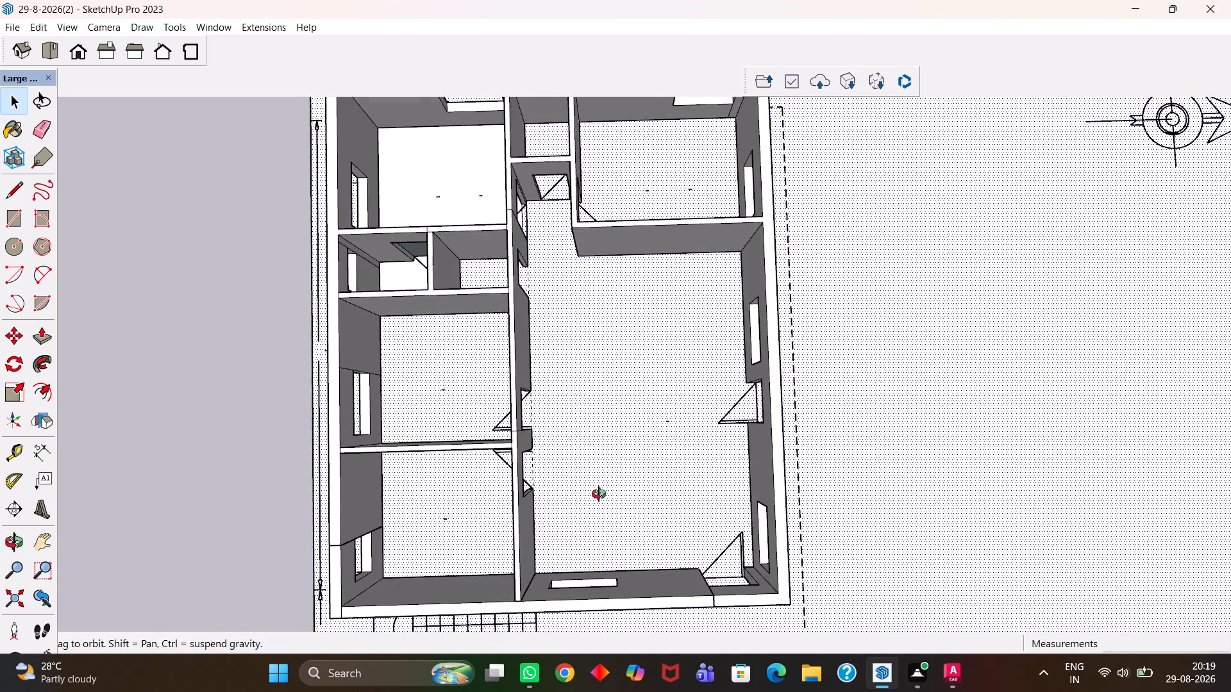
middle_click_drag(599, 494, 597, 490)
scroll(597, 486, "up", 2)
key("r")
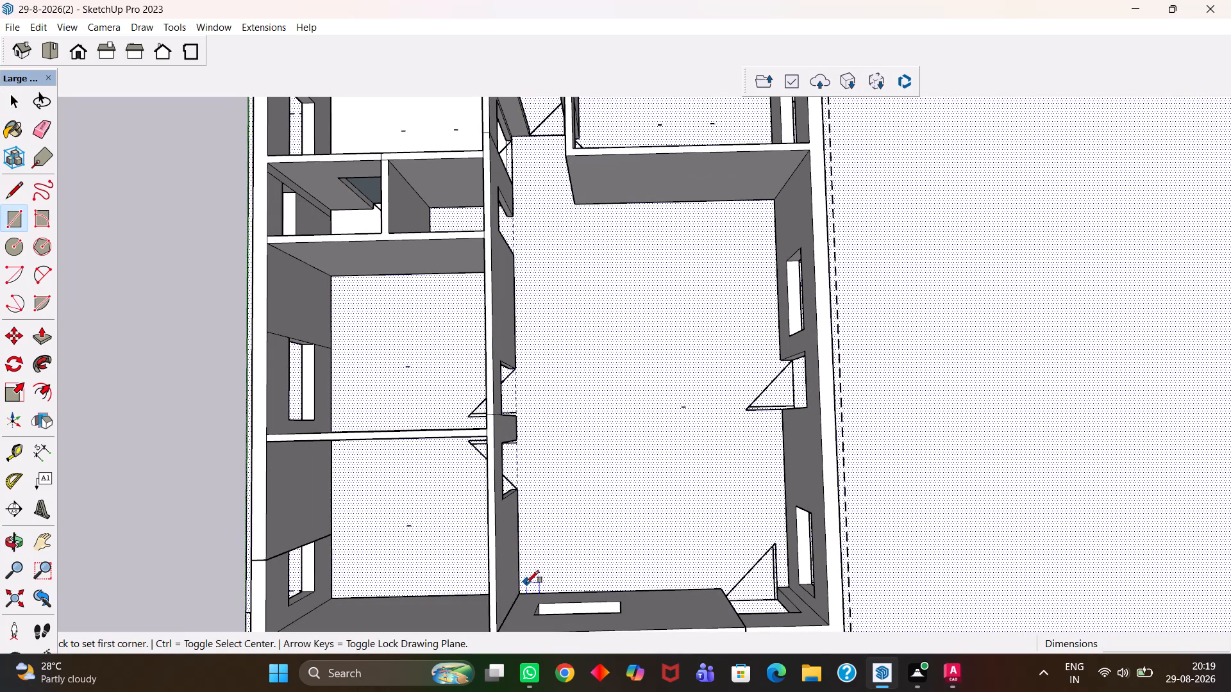
left_click(523, 589)
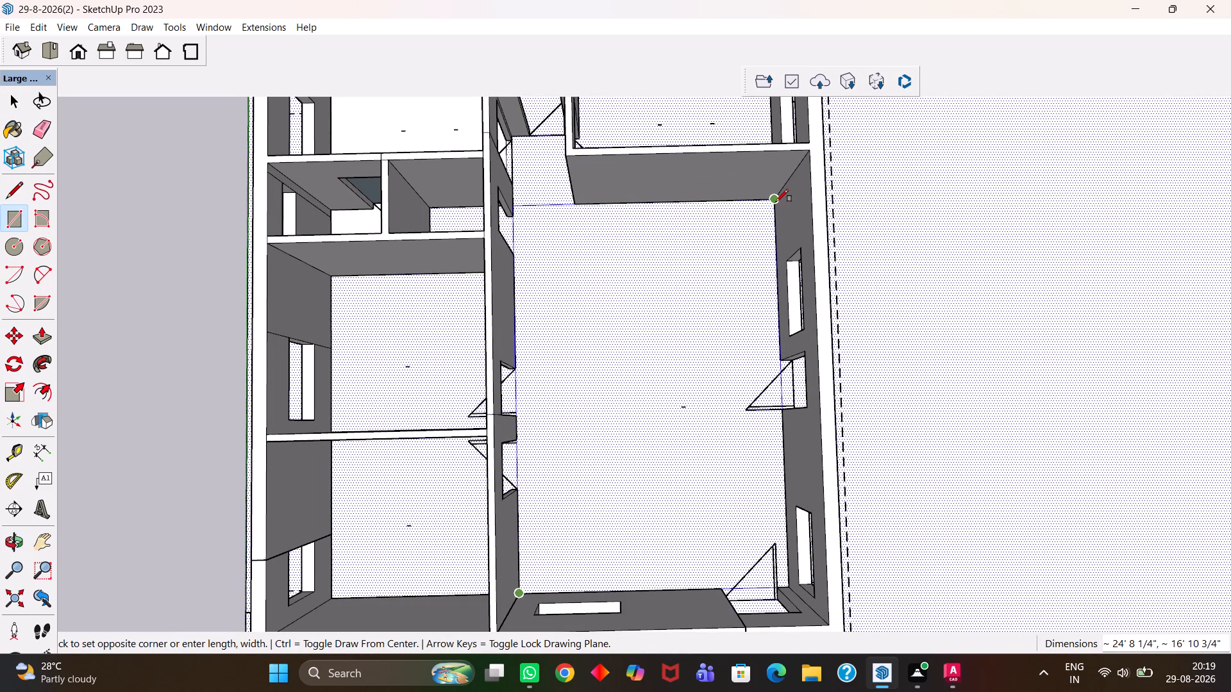
left_click(776, 202)
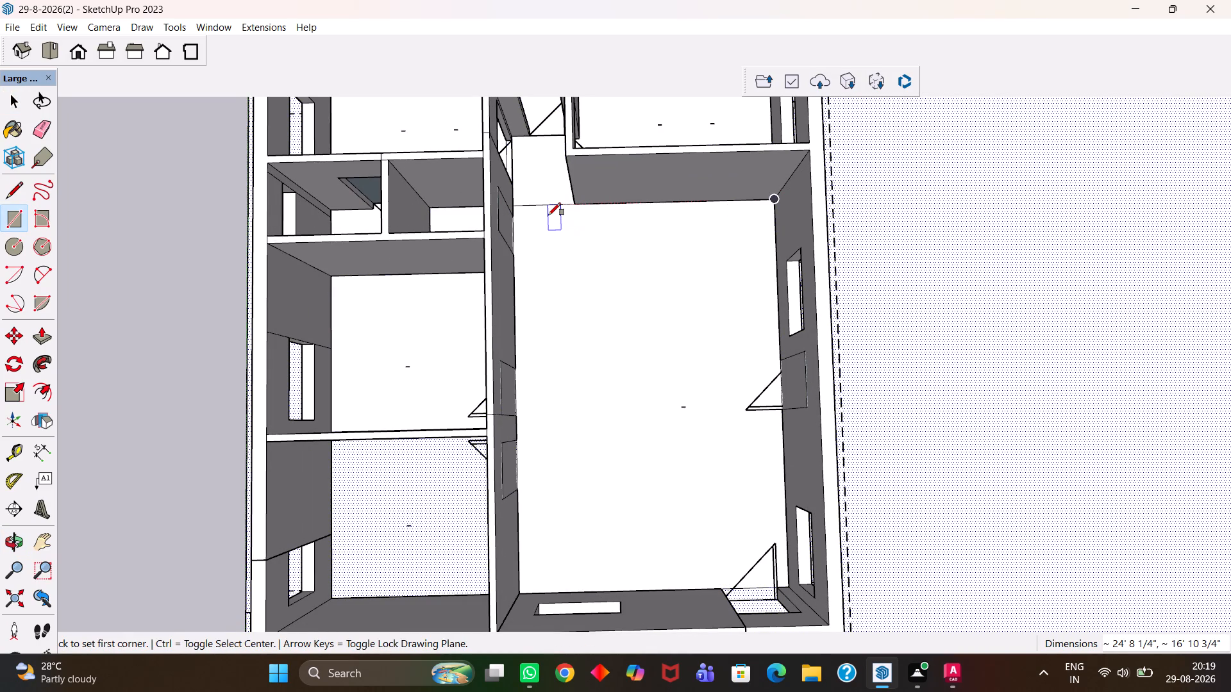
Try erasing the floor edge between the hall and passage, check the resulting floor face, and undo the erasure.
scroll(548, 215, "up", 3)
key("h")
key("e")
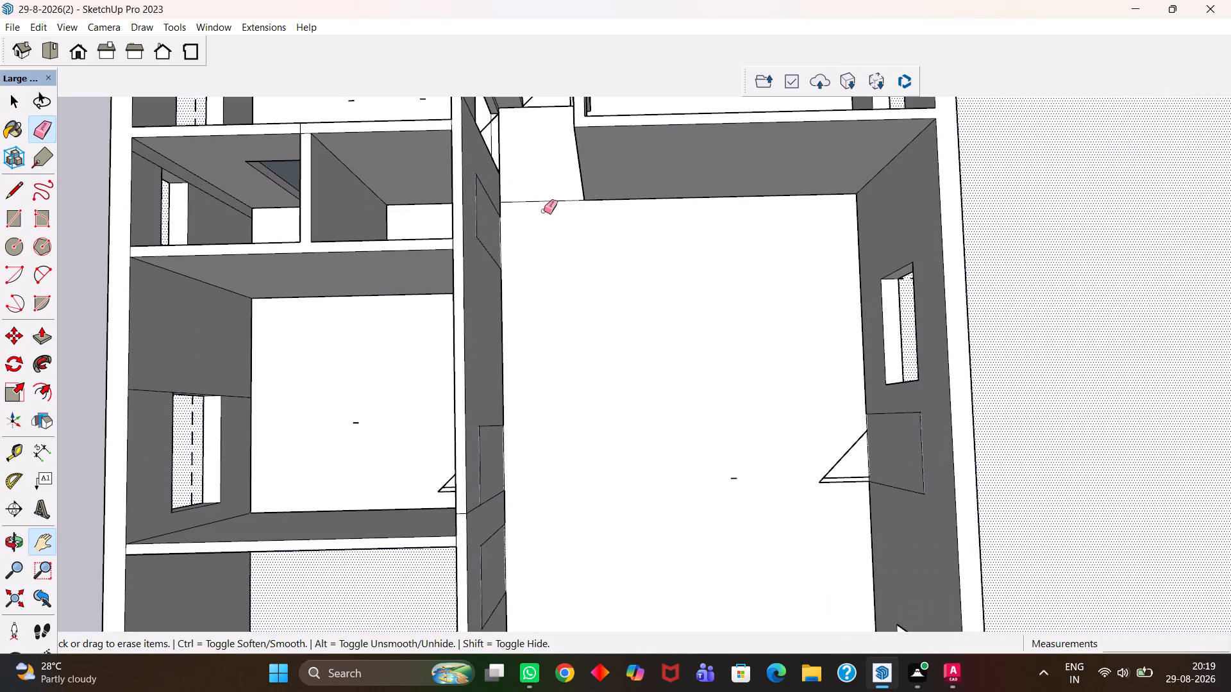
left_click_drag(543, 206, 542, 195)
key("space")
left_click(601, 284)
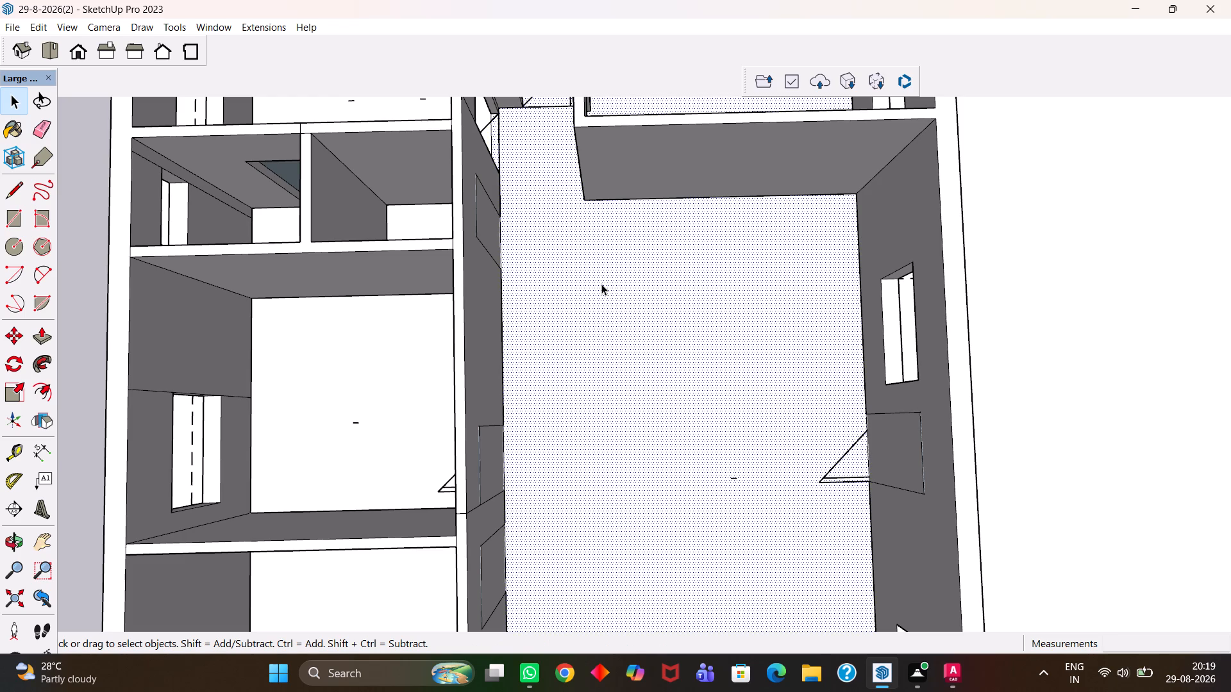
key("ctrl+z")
Draw a floor rectangle of about 4' 7" by 4' over the passage between the corner bedrooms, corner to corner.
middle_click_drag(583, 246, 627, 271)
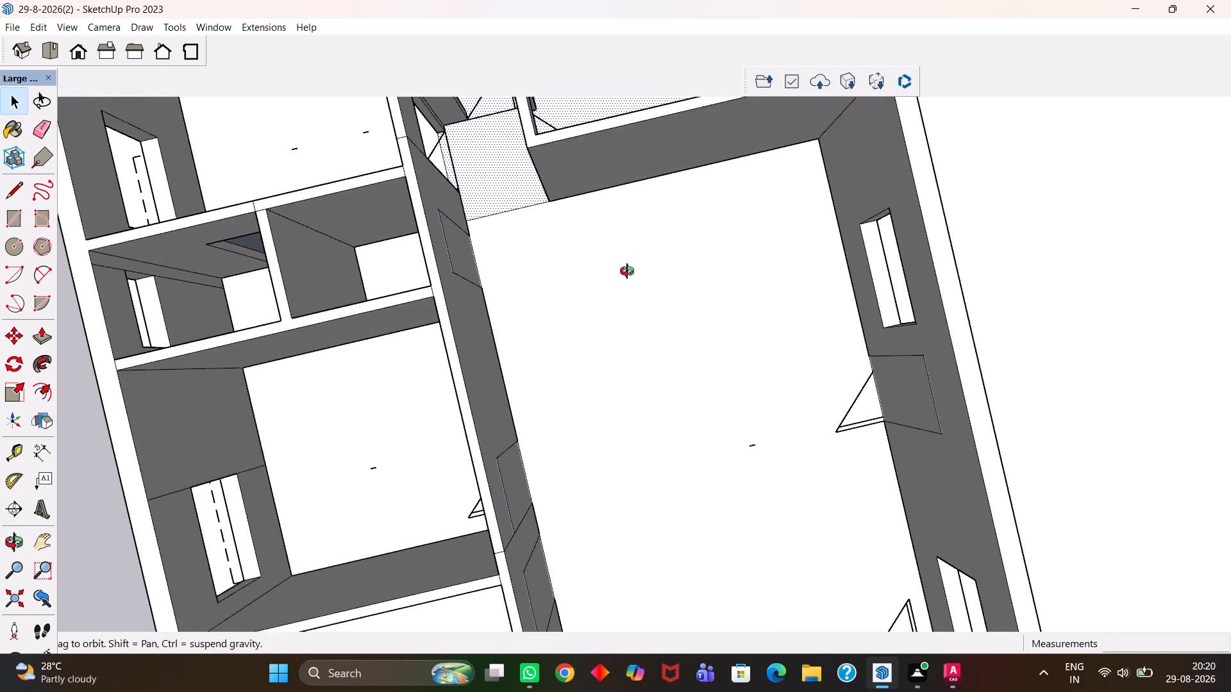
middle_click_drag(627, 271, 569, 264)
scroll(610, 268, "up", 1)
key("h")
scroll(508, 201, "up", 7)
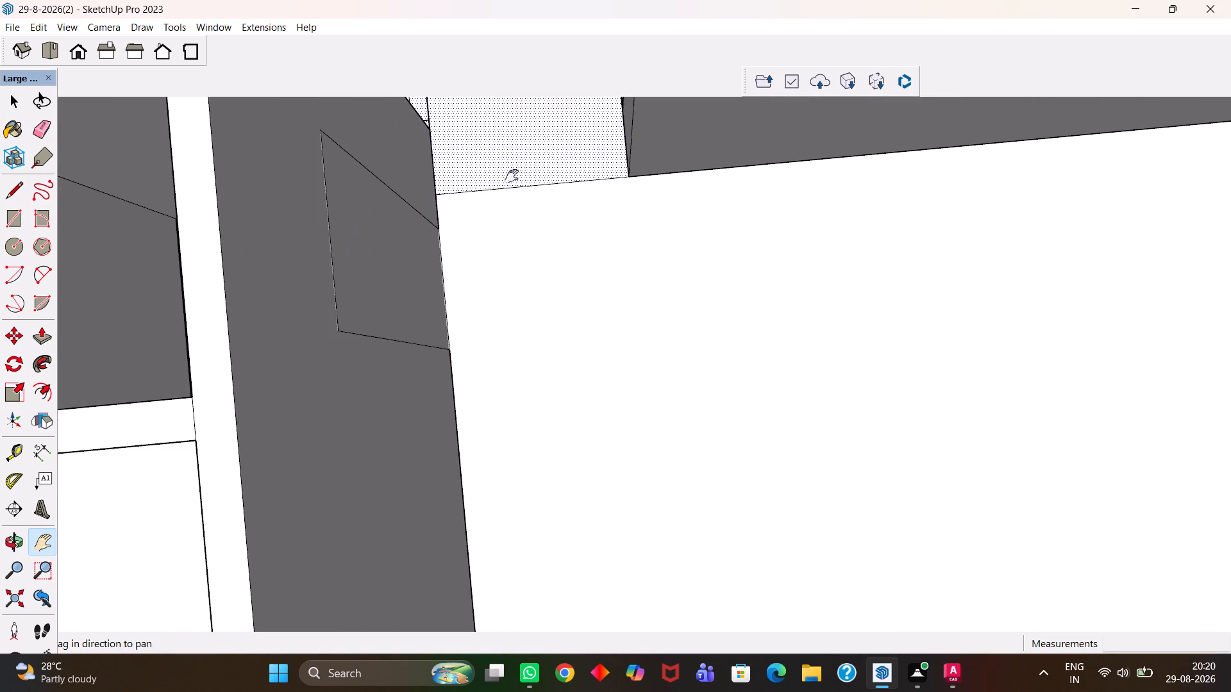
left_click_drag(514, 161, 601, 409)
scroll(601, 397, "up", 2)
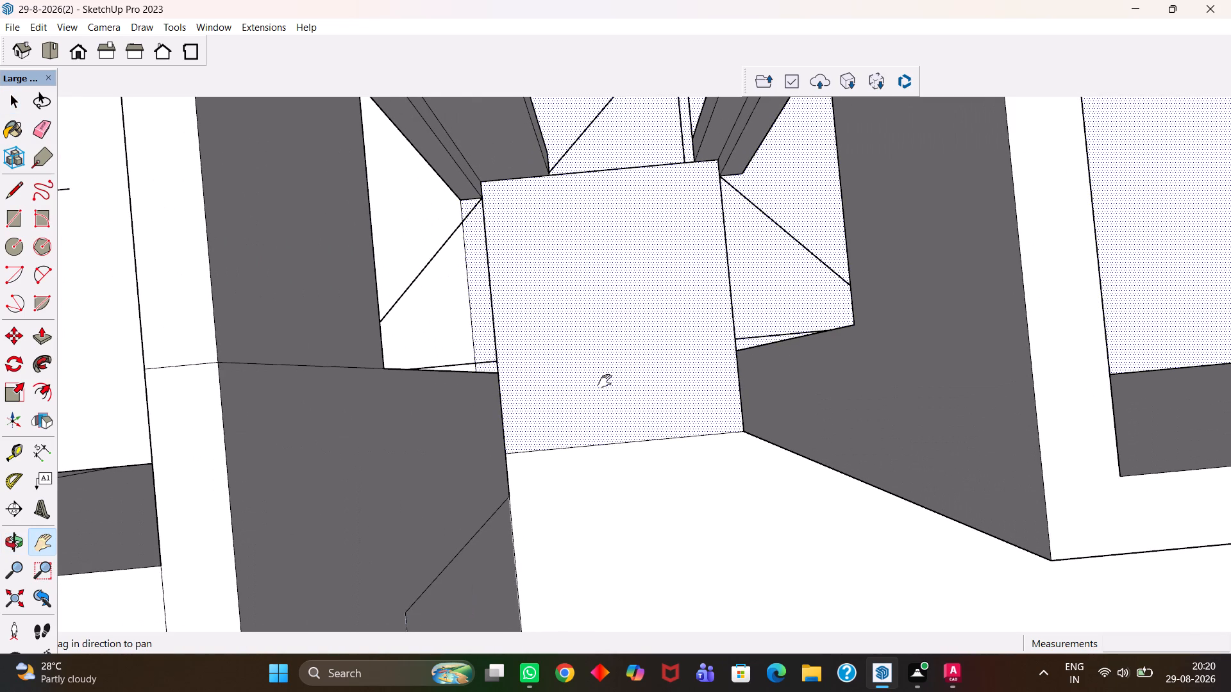
scroll(605, 381, "up", 3)
middle_click_drag(614, 384, 608, 289)
key("r")
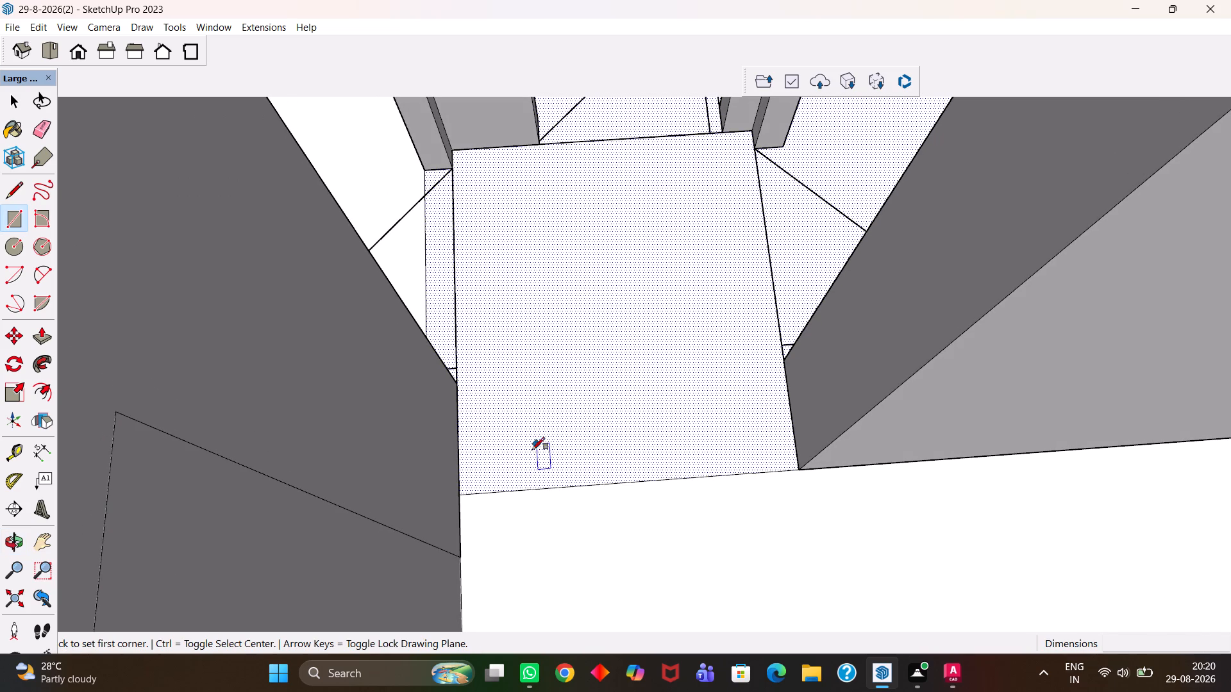
left_click(463, 494)
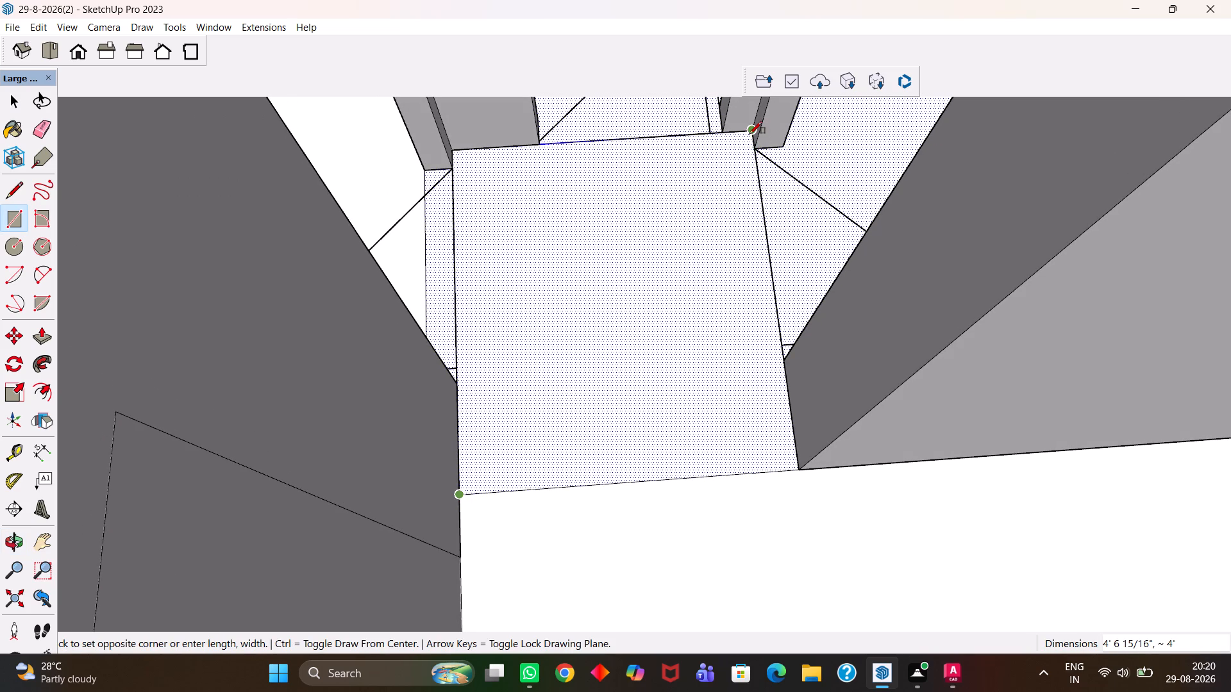
left_click(749, 134)
Delete the three faces closing the door openings on the two sides and far end of the passage.
scroll(678, 156, "down", 4)
middle_click_drag(660, 179, 652, 199)
middle_click_drag(650, 206, 650, 217)
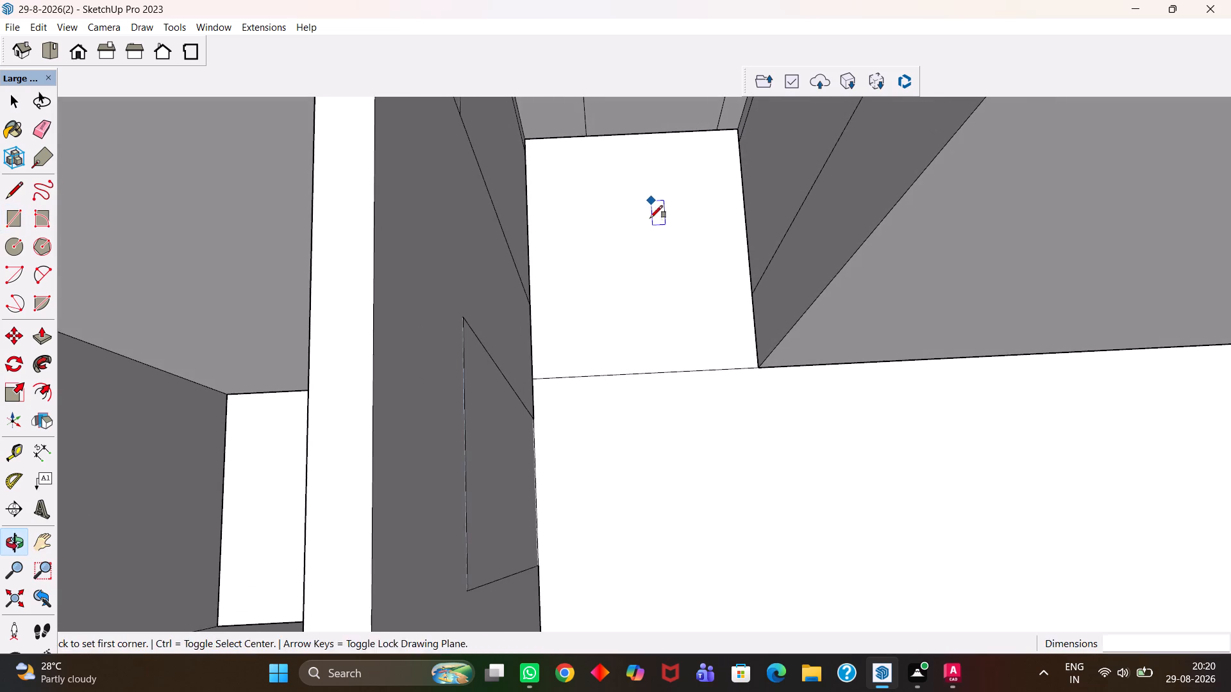
key("h")
left_click_drag(653, 211, 608, 291)
key("space")
scroll(483, 281, "down", 5)
middle_click_drag(472, 268, 451, 277)
scroll(448, 281, "up", 3)
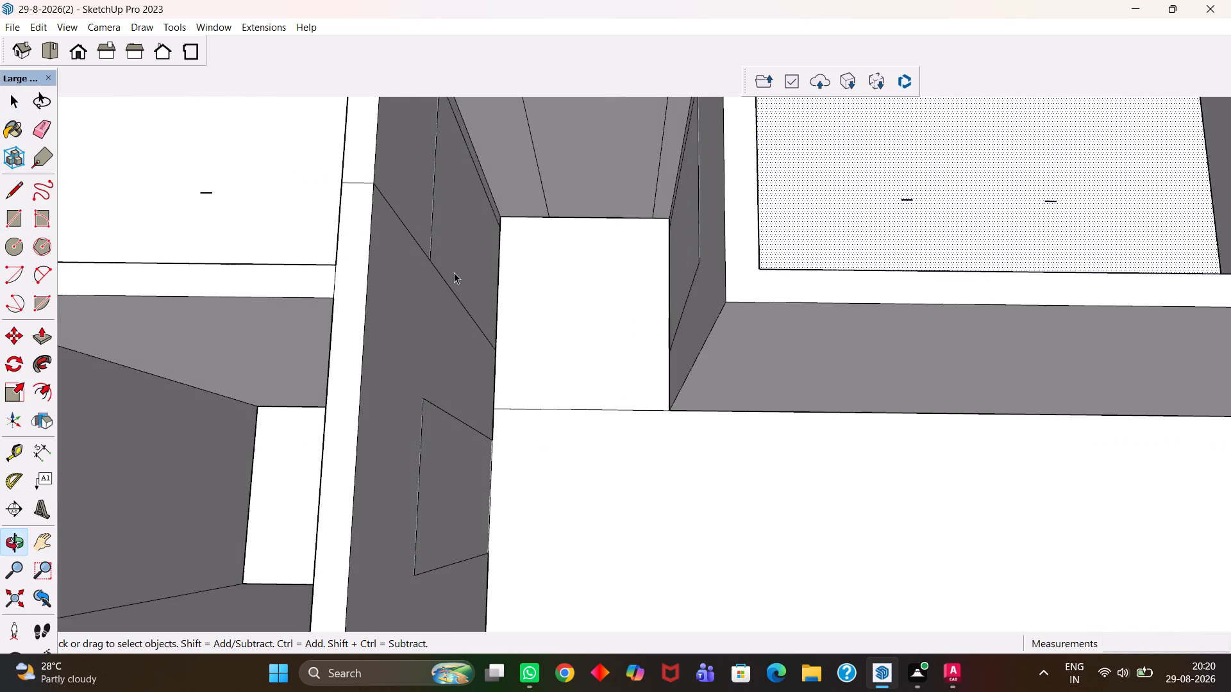
left_click(457, 265)
key("Delete")
middle_click_drag(616, 252, 735, 259)
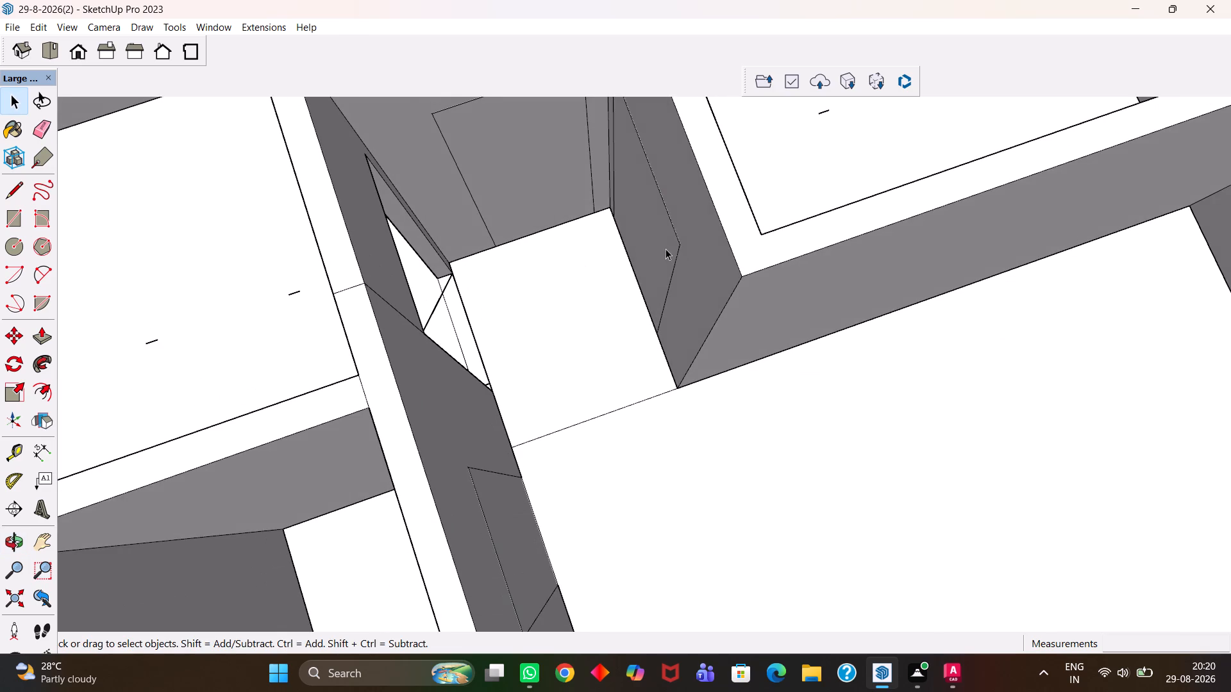
left_click(663, 236)
key("Delete")
left_click(517, 175)
key("Delete")
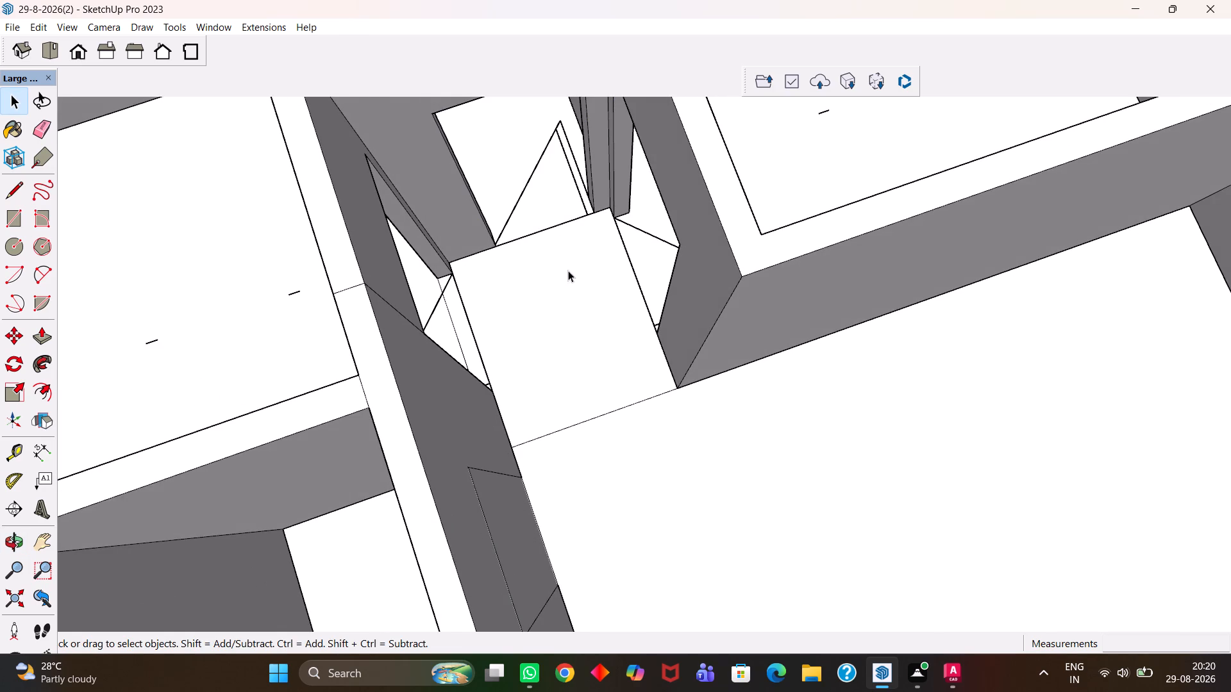
Delete the face closing the opening between the hall and the small room beside the bathroom, and check its floor face.
scroll(568, 270, "down", 5)
middle_click_drag(610, 272, 573, 258)
key("h")
left_click_drag(731, 204, 626, 425)
scroll(615, 390, "down", 4)
middle_click_drag(622, 402, 587, 395)
scroll(593, 398, "up", 1)
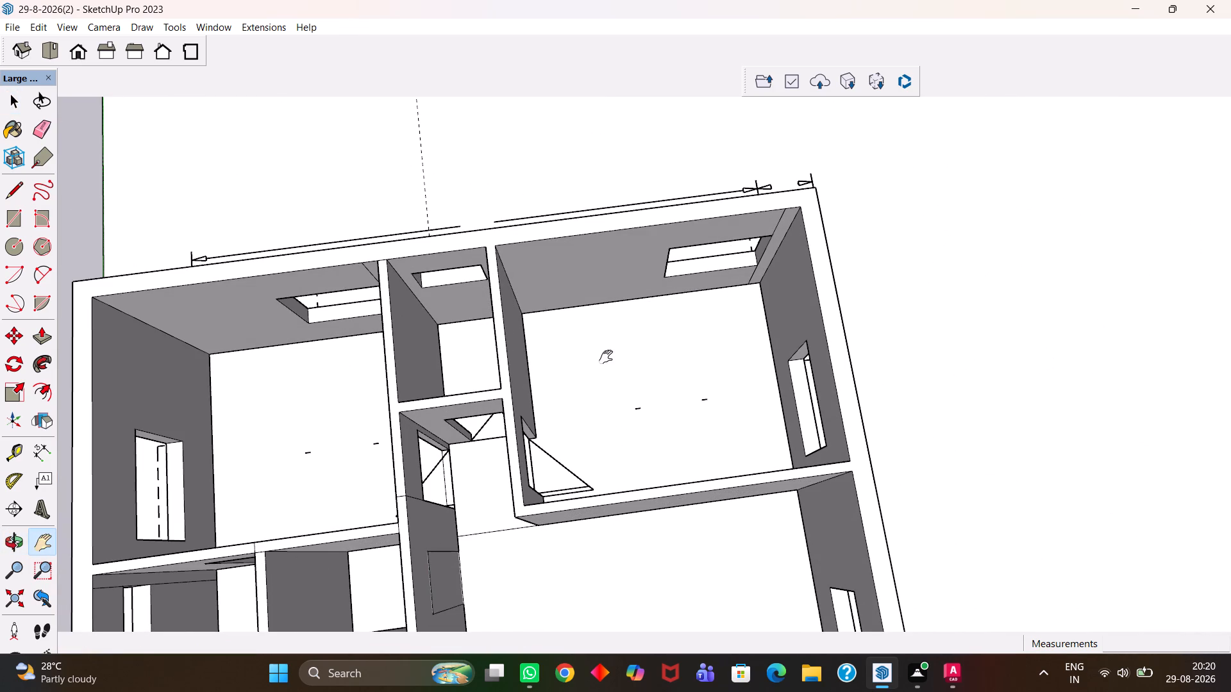
key("h")
scroll(605, 361, "down", 4)
left_click_drag(542, 379, 701, 357)
scroll(541, 391, "up", 3)
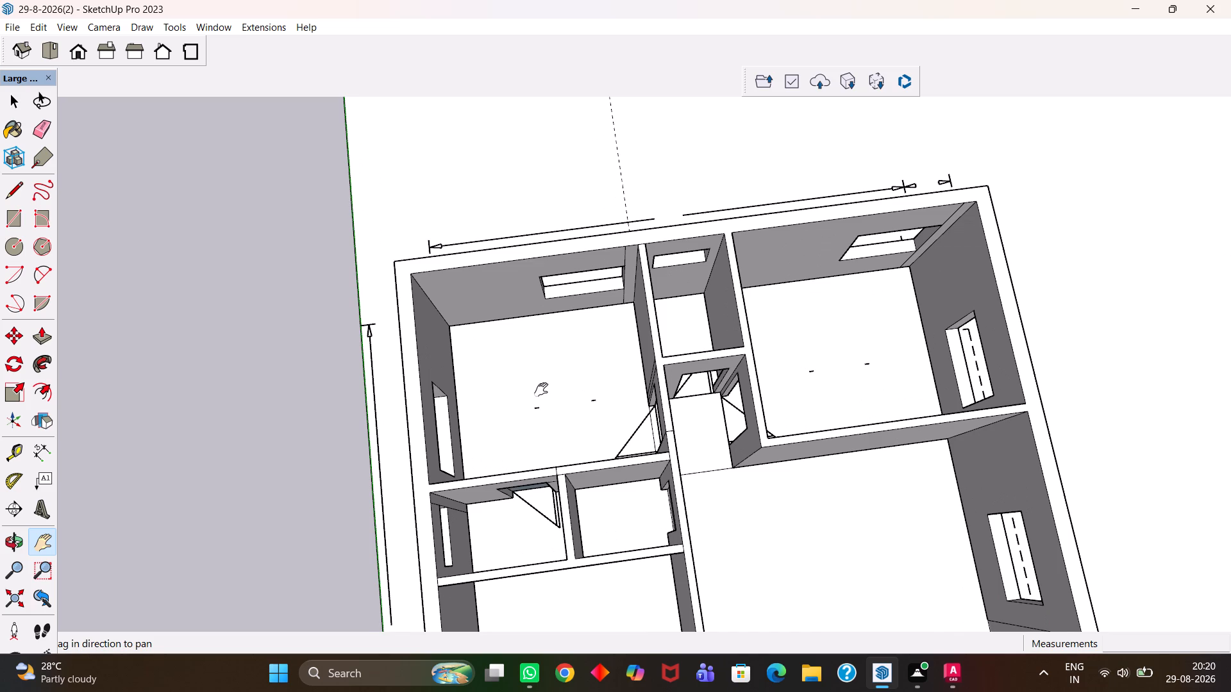
key("h")
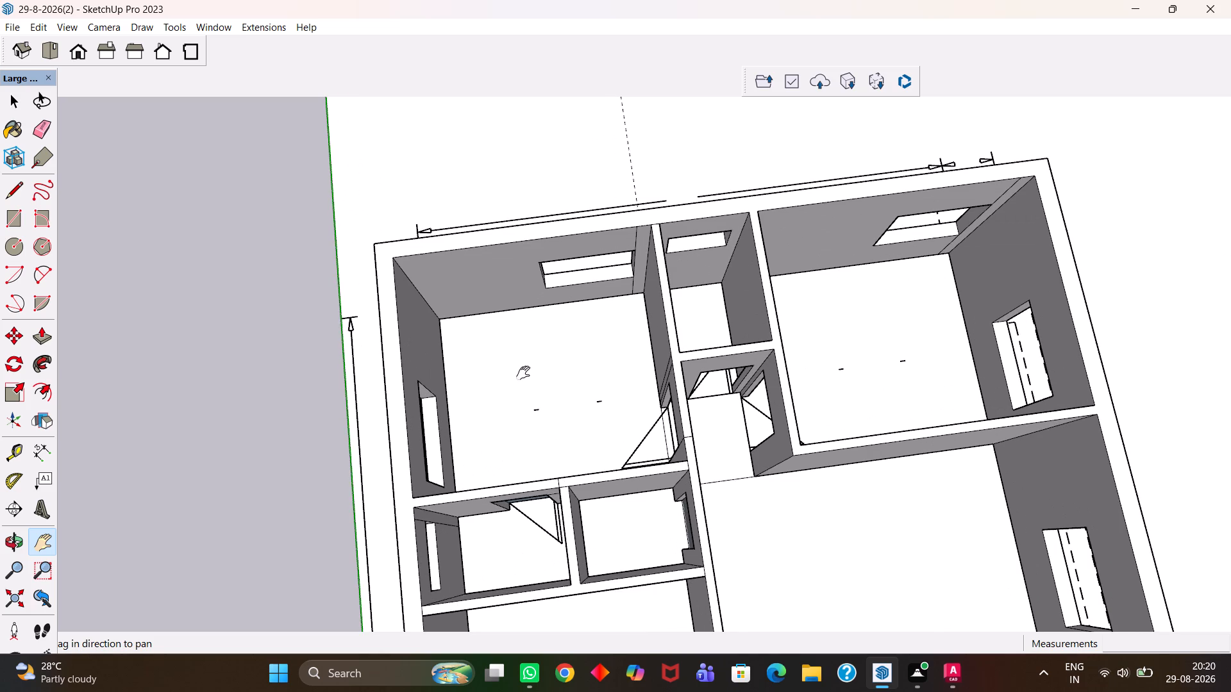
scroll(523, 375, "up", 3)
scroll(524, 386, "down", 6)
key("h")
scroll(585, 503, "up", 10)
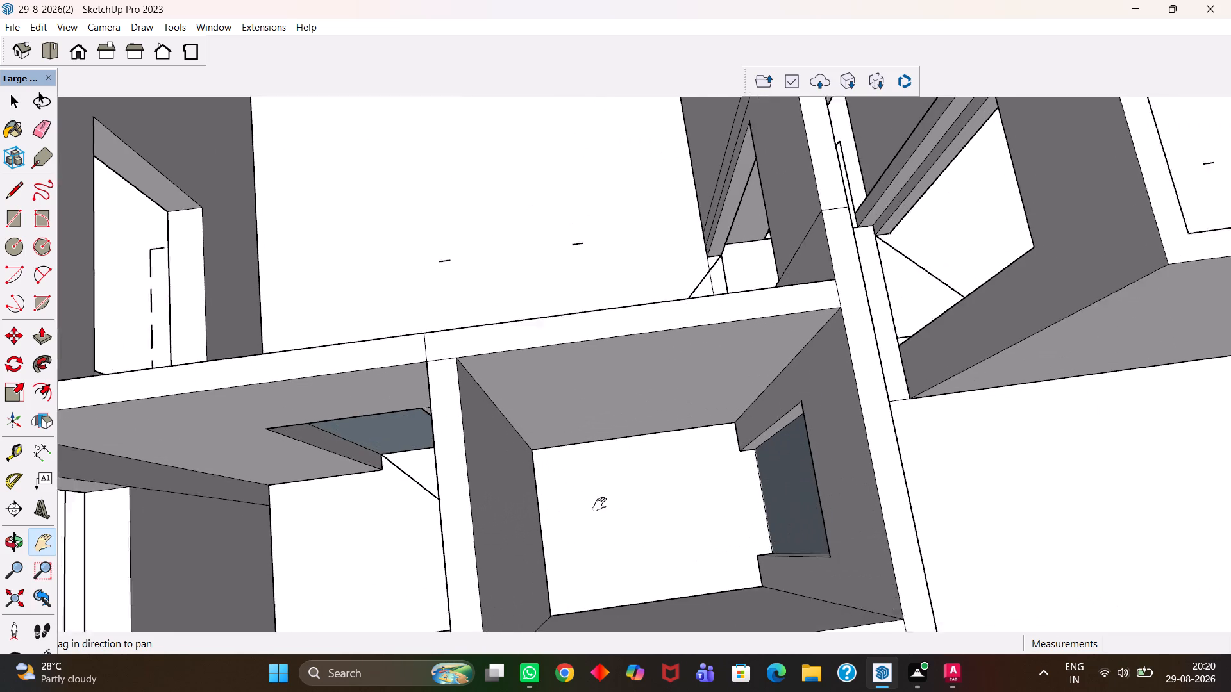
scroll(599, 504, "up", 4)
left_click_drag(630, 513, 592, 481)
key("space")
left_click(891, 416)
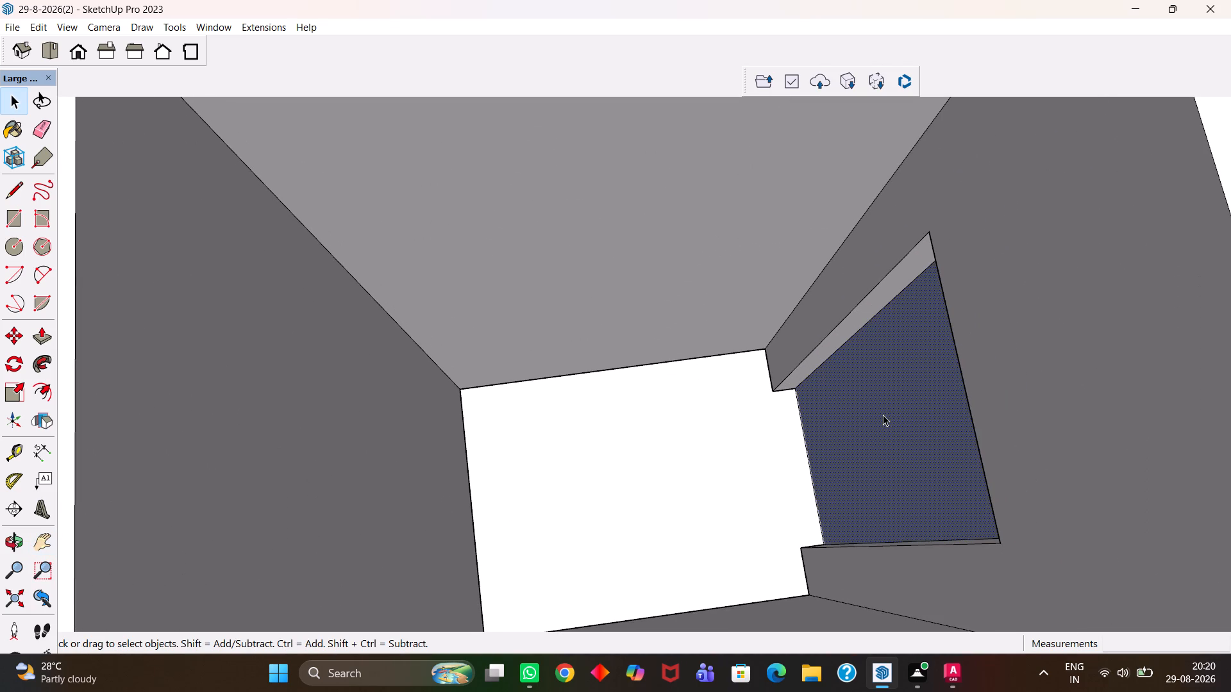
key("Delete")
left_click_drag(642, 478, 649, 475)
left_click(646, 474)
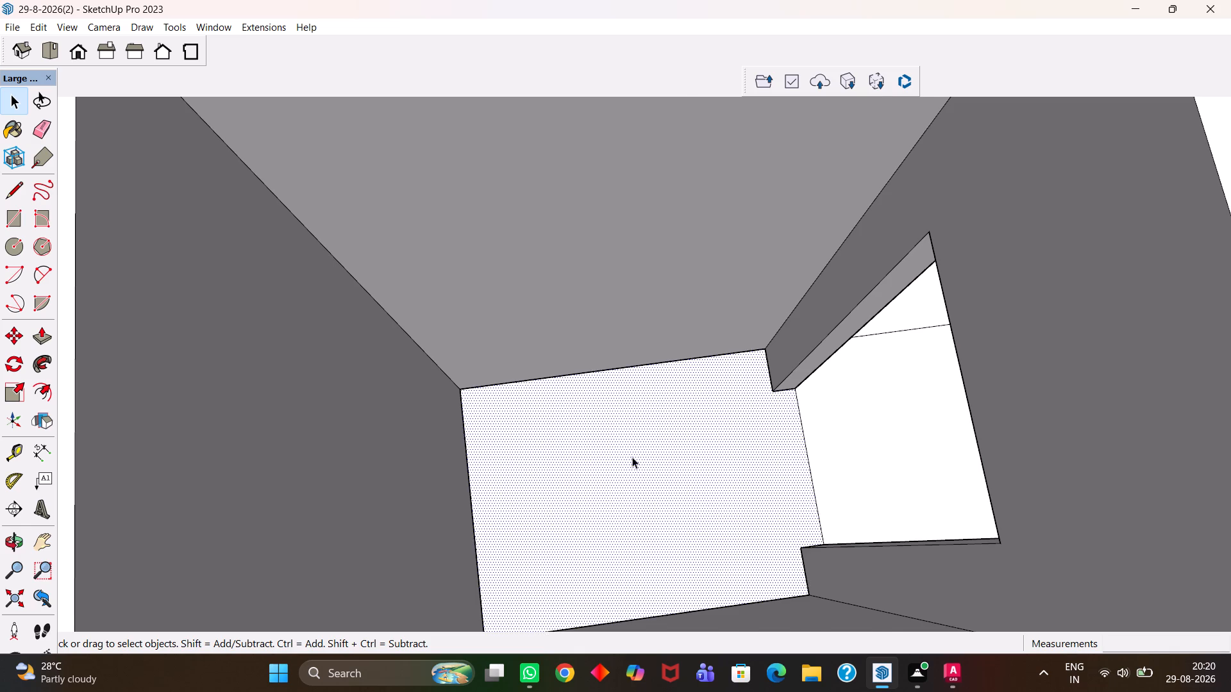
Delete the face closing the door opening between the bathroom and the adjoining corner bedroom.
scroll(632, 457, "down", 9)
key("h")
left_click_drag(525, 452, 712, 454)
key("space")
left_click(611, 506)
scroll(644, 429, "up", 1)
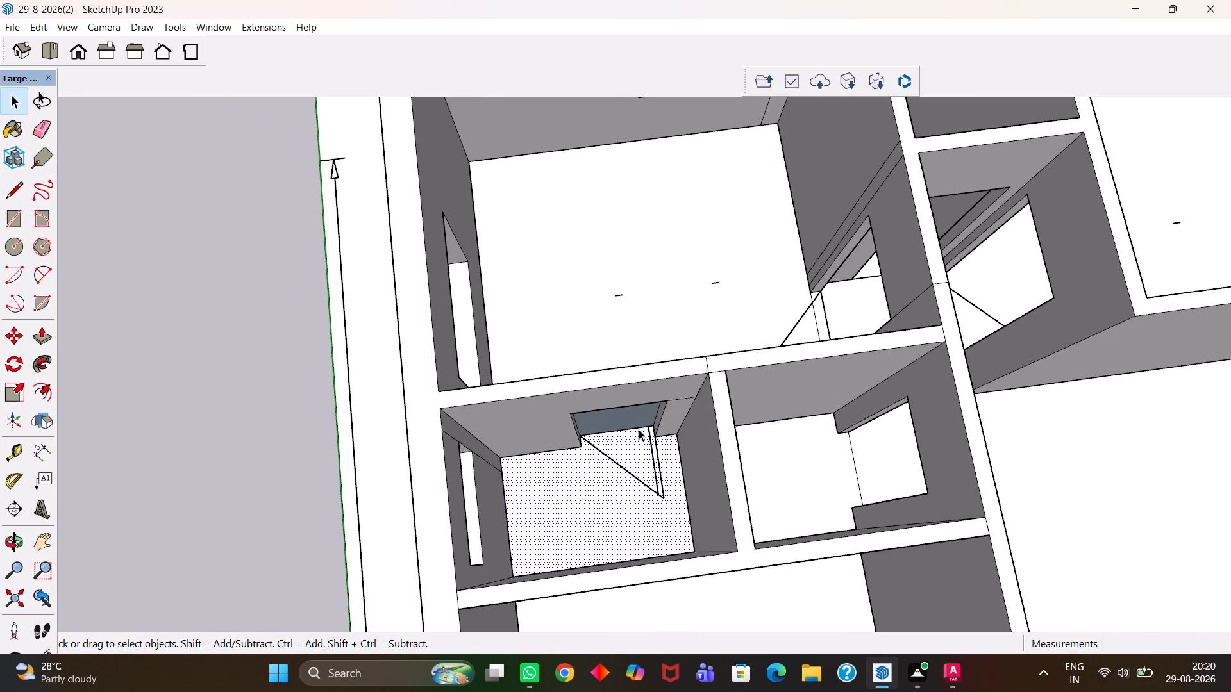
left_click(615, 424)
scroll(615, 424, "up", 3)
key("Delete")
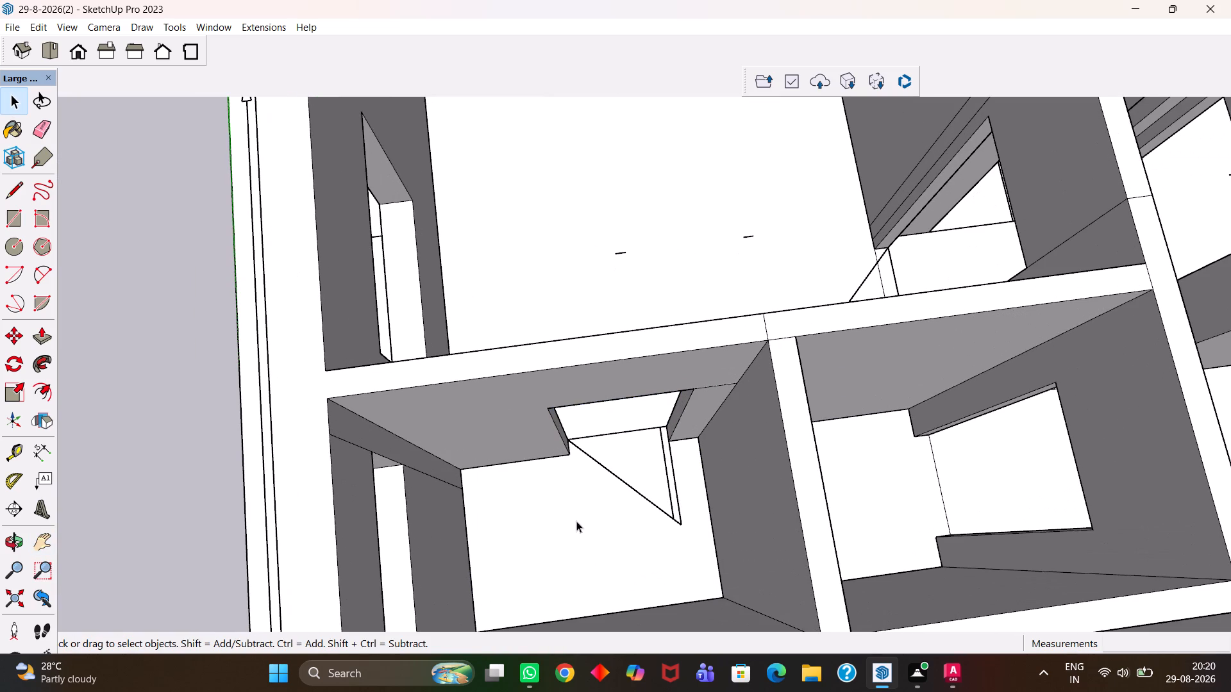
Delete the face closing the door opening between the middle bedroom and the hall.
left_click(576, 545)
middle_click_drag(586, 525, 560, 529)
scroll(560, 525, "up", 1)
key("h")
scroll(560, 525, "down", 5)
left_click_drag(691, 557, 489, 399)
scroll(493, 394, "down", 5)
left_click_drag(671, 498, 589, 333)
scroll(580, 348, "down", 5)
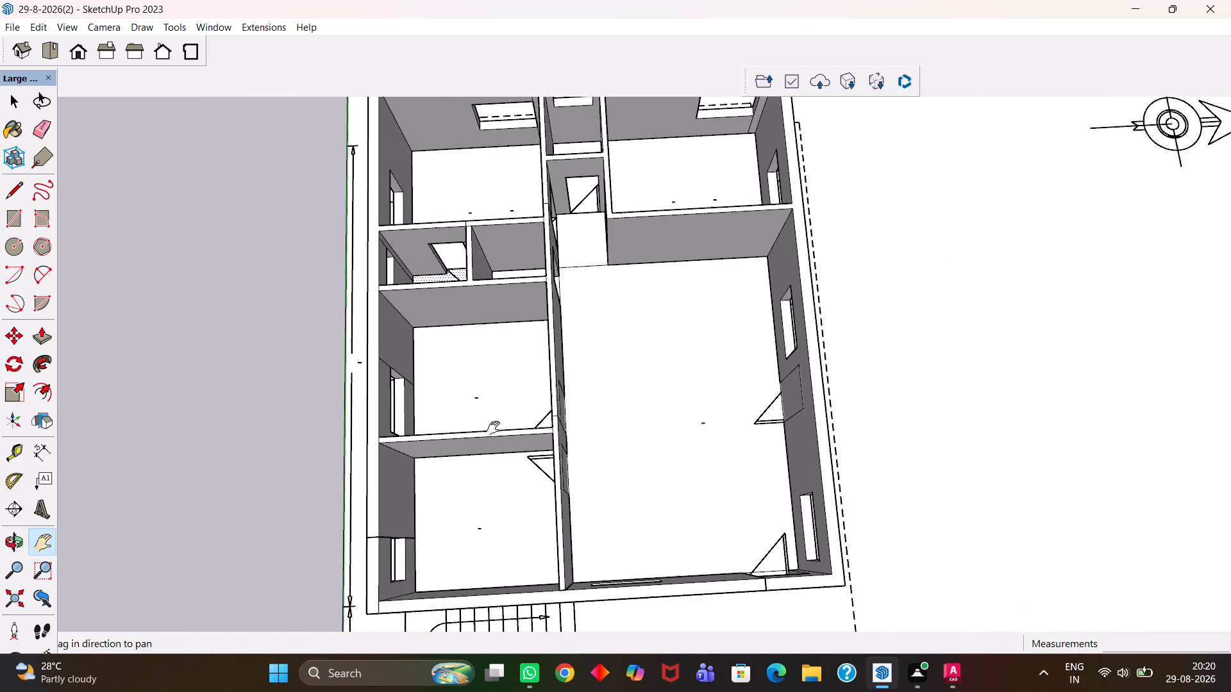
scroll(482, 429, "up", 5)
scroll(477, 374, "up", 4)
left_click_drag(496, 363, 751, 580)
left_click_drag(876, 555, 685, 404)
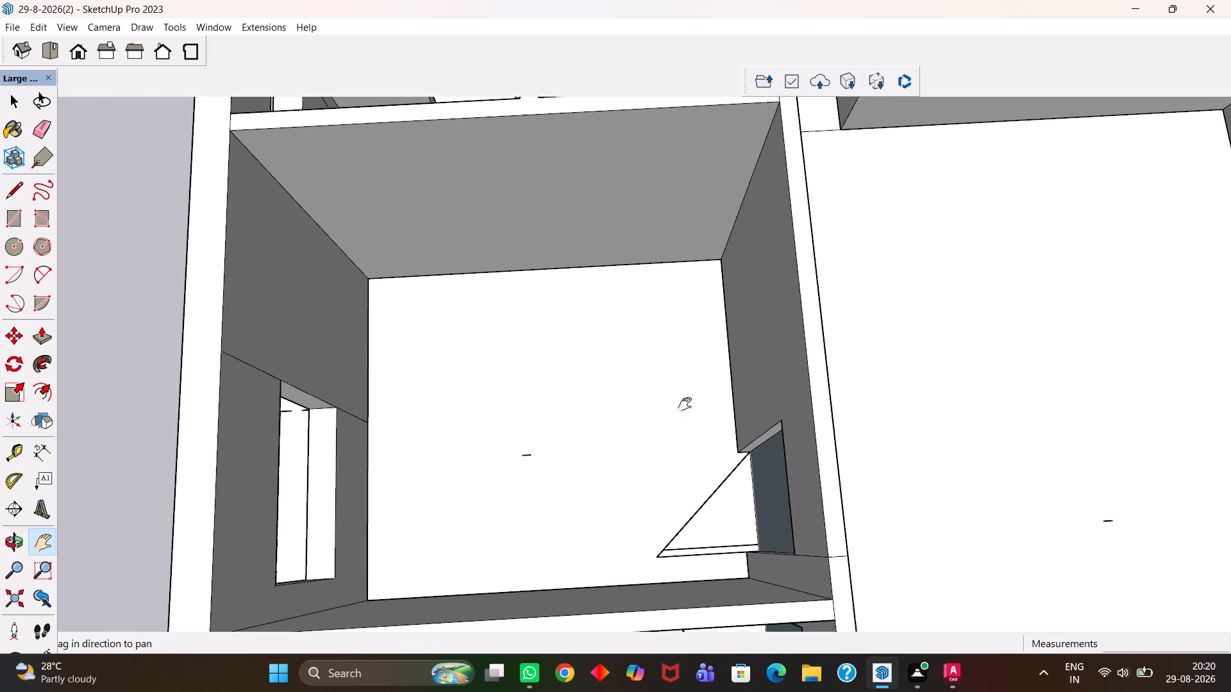
left_click_drag(685, 404, 716, 402)
scroll(805, 488, "up", 3)
key("space")
left_click(829, 494)
key("Delete")
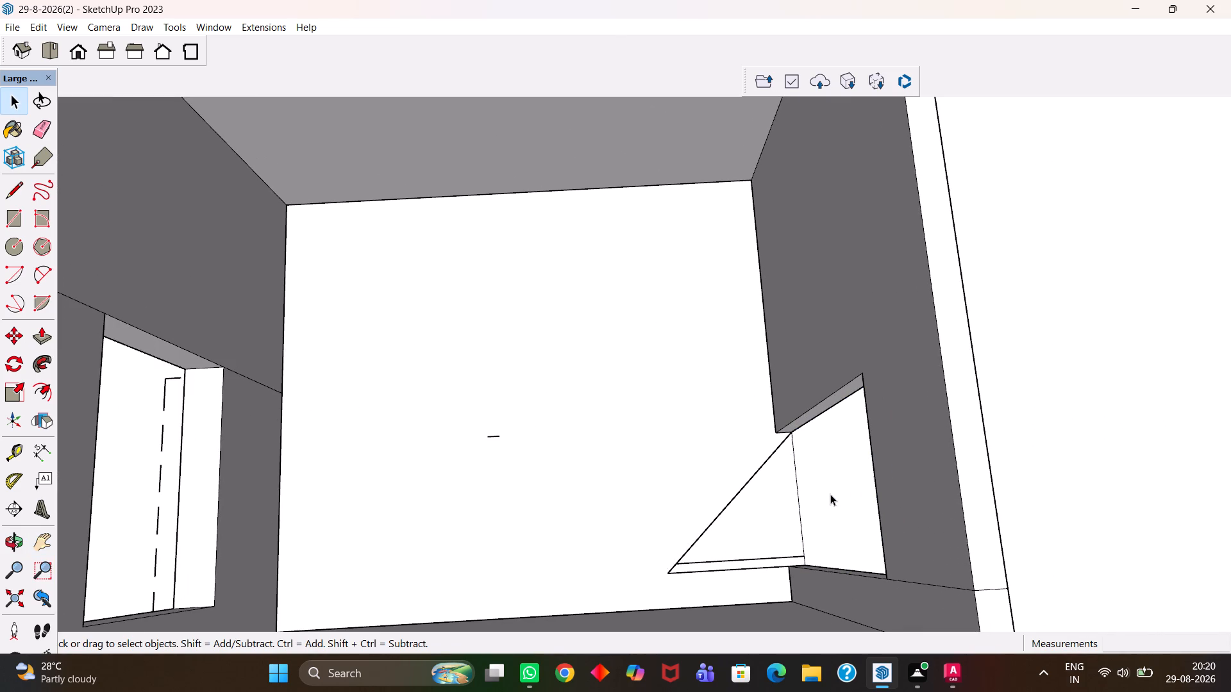
Place guides on the middle bedroom floor, one 2' from the hall-side wall and one through the door opening's corner.
scroll(770, 473, "down", 5)
key("h")
left_click_drag(751, 414, 739, 507)
scroll(756, 489, "up", 2)
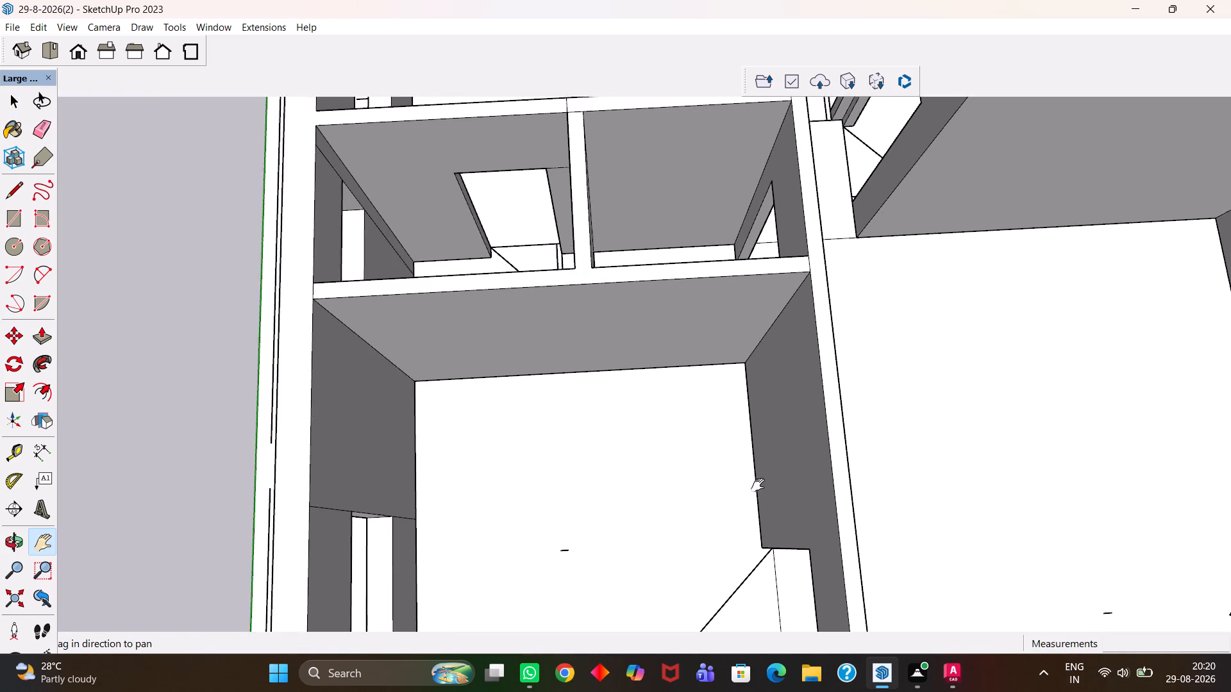
key("t")
left_click(758, 449)
type("2'")
key("Return")
key("t")
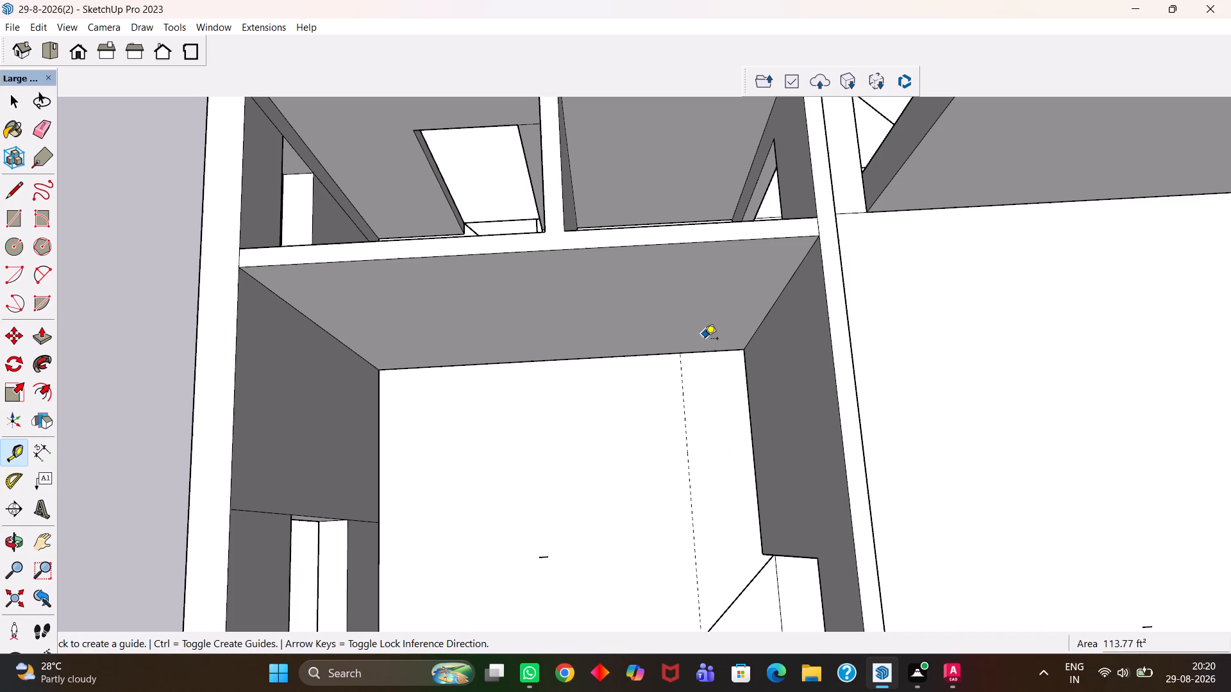
left_click(705, 350)
left_click(760, 551)
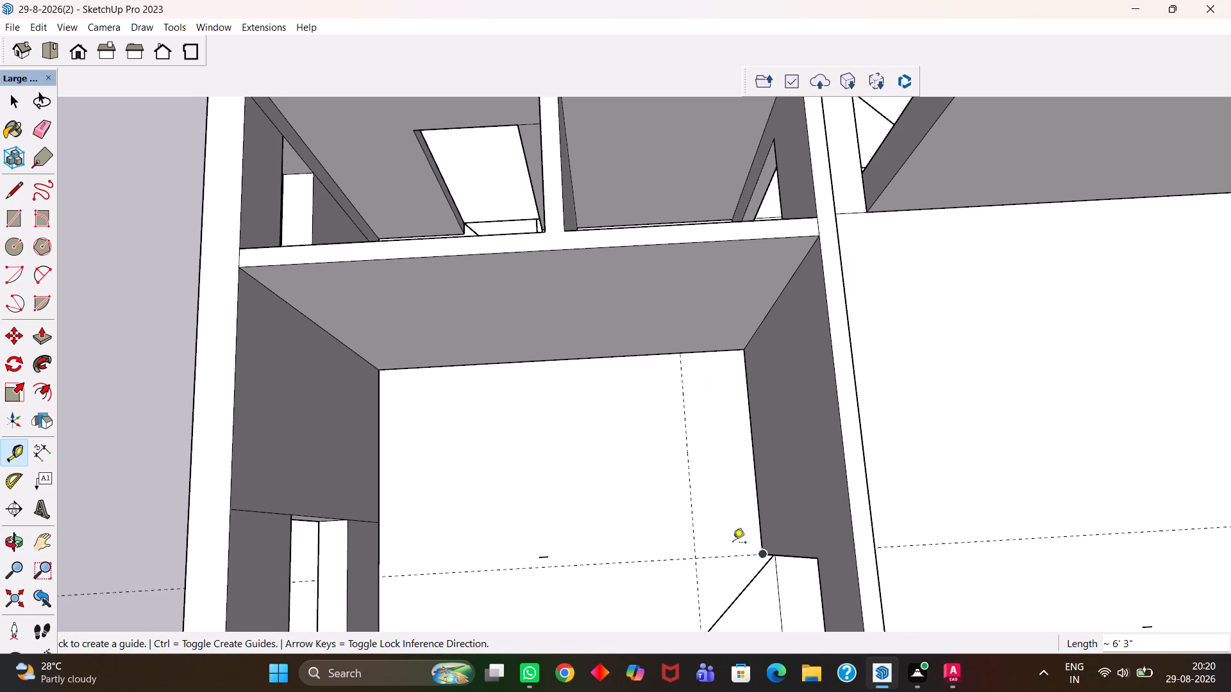
Draw a rectangle 2' by about 6' 3" between the guides, along the middle bedroom's hall-side wall.
scroll(712, 538, "up", 6)
key("h")
left_click_drag(709, 502, 666, 504)
middle_click_drag(631, 527, 694, 532)
key("r")
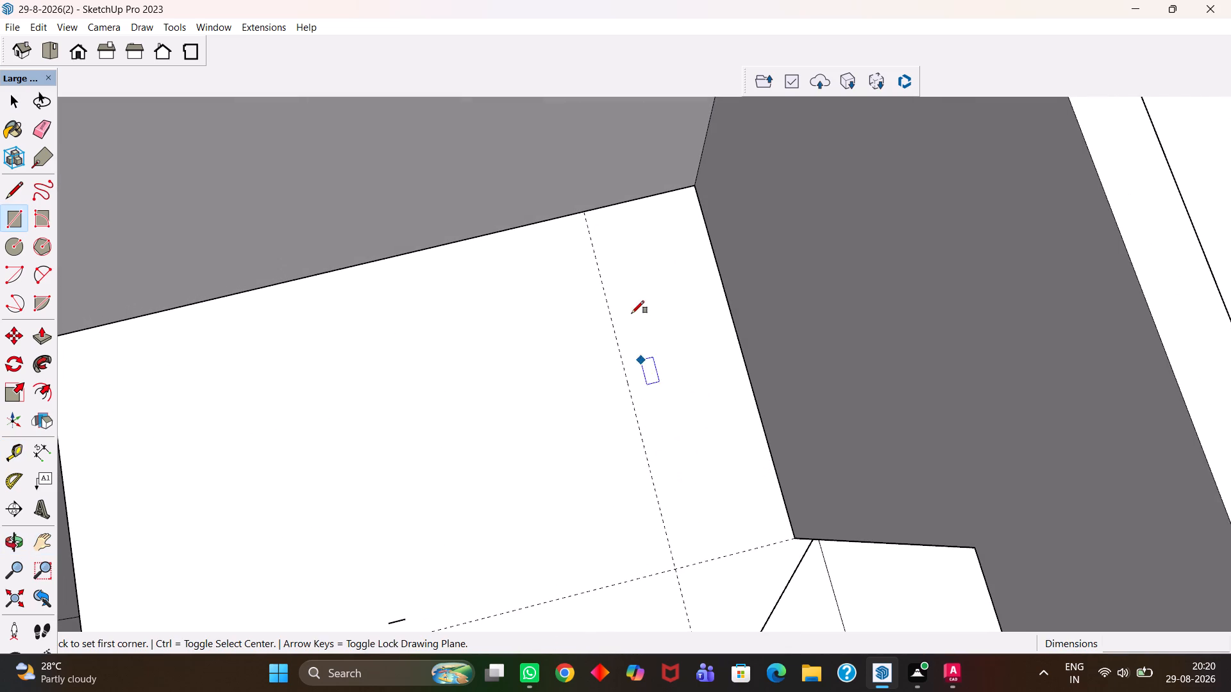
left_click(582, 213)
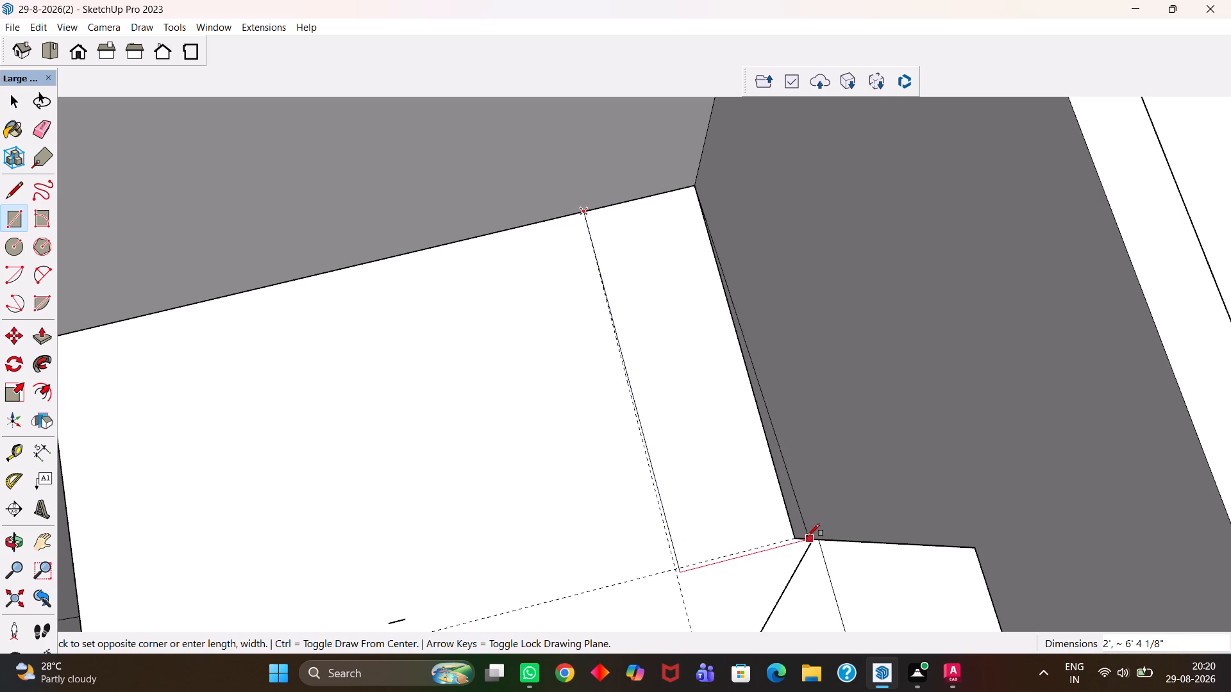
left_click(796, 536)
Place guides 4" and 6" inside the rectangle's short edge nearest the door.
scroll(741, 540, "up", 2)
key("t")
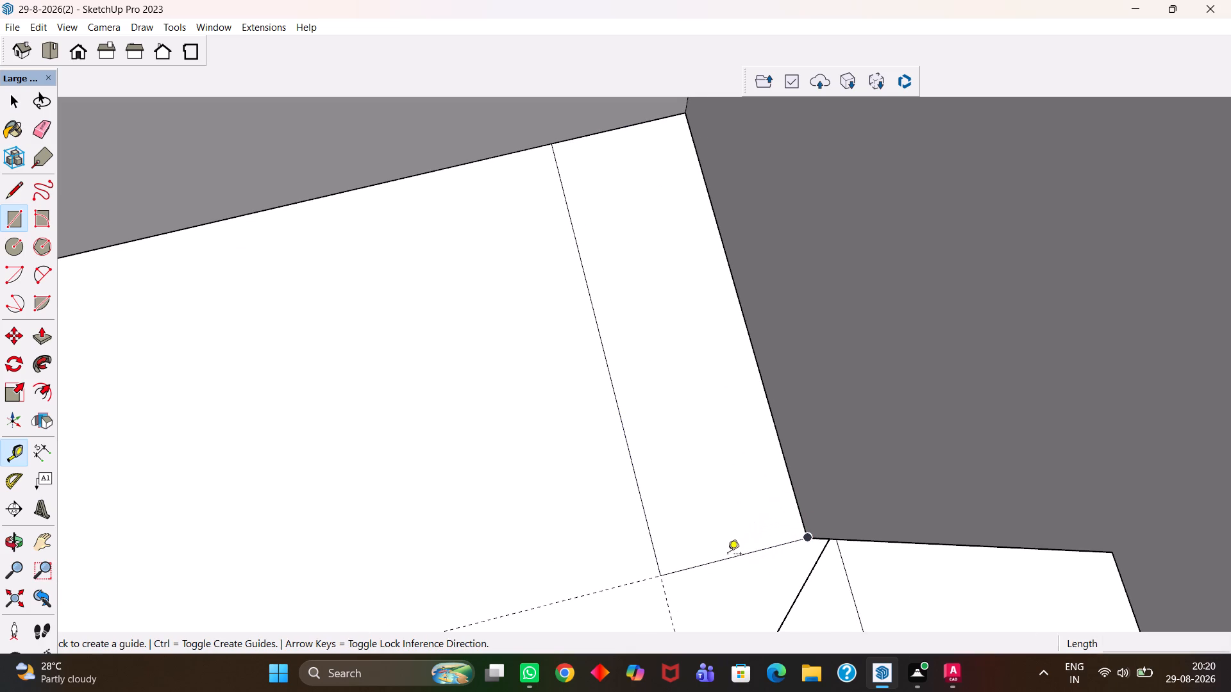
left_click(723, 566)
left_click(723, 561)
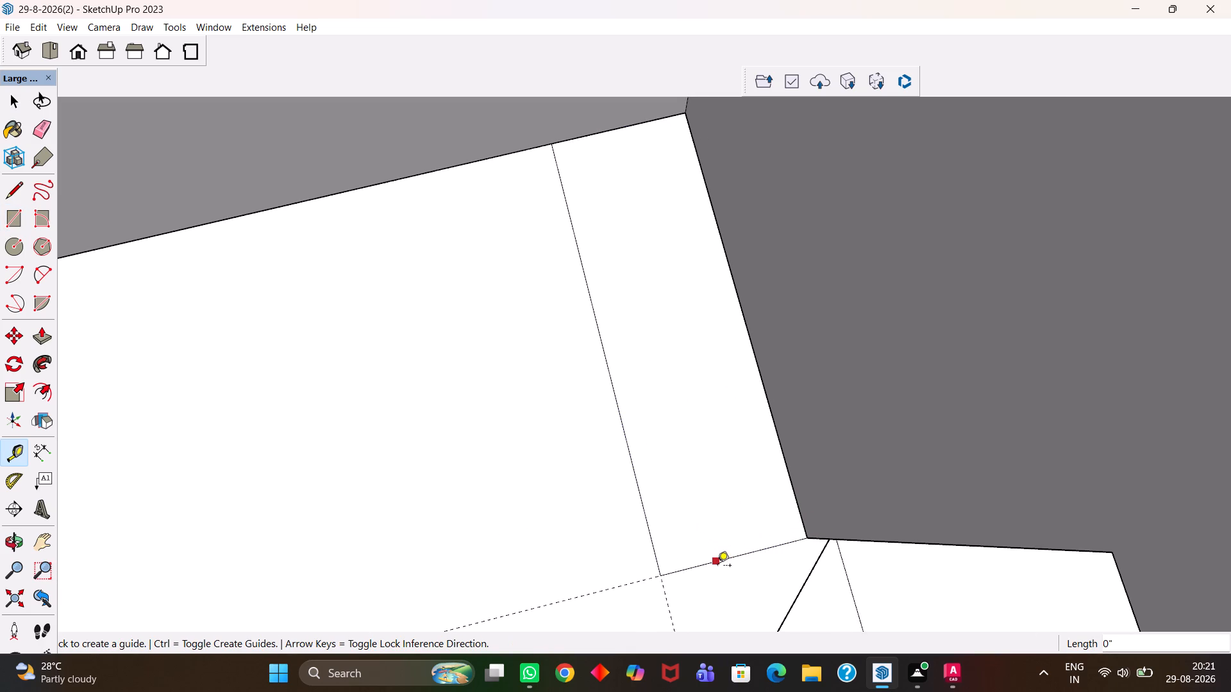
left_click(717, 566)
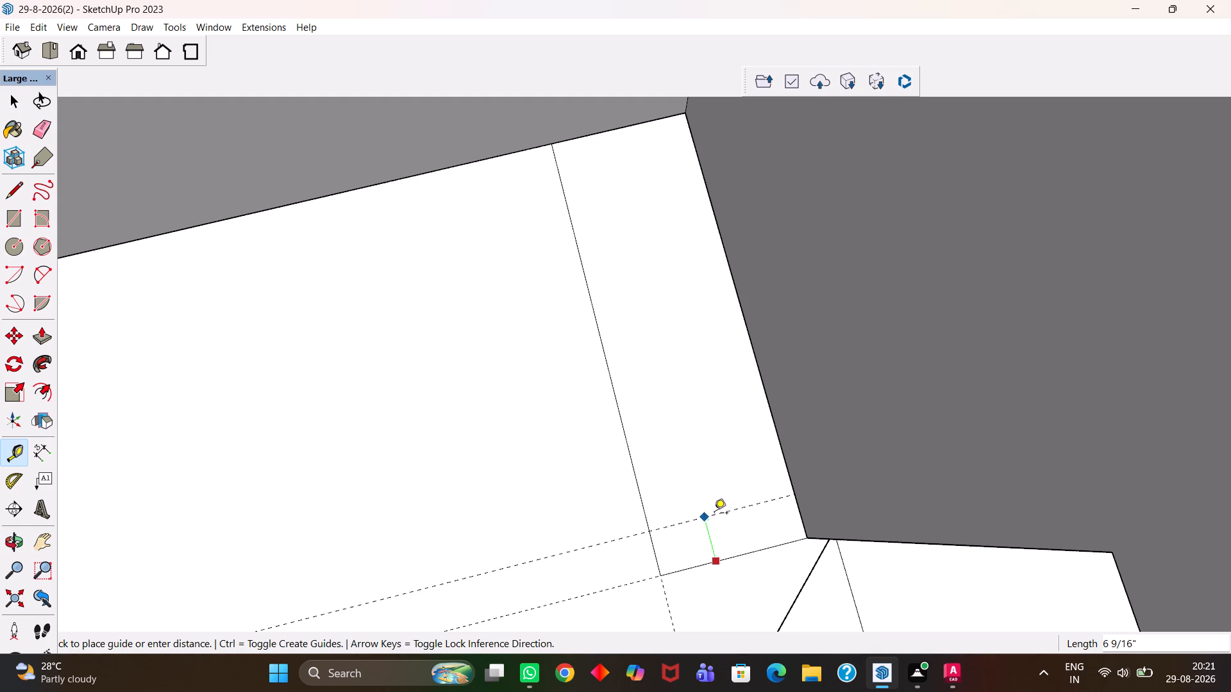
type("4\"")
key("Return")
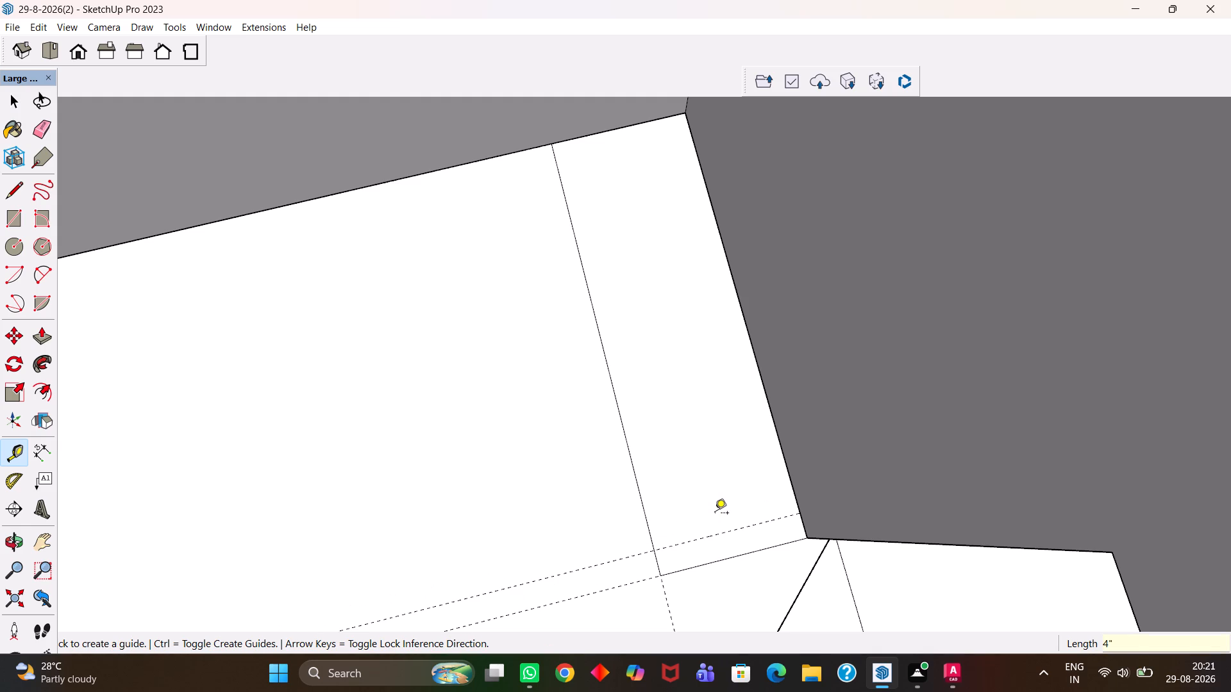
left_click(739, 556)
type("6\"")
key("Return")
Shorten the rectangle by drawing a line across it on the 6" guide and erasing the old end edge and both offset guides.
key("l")
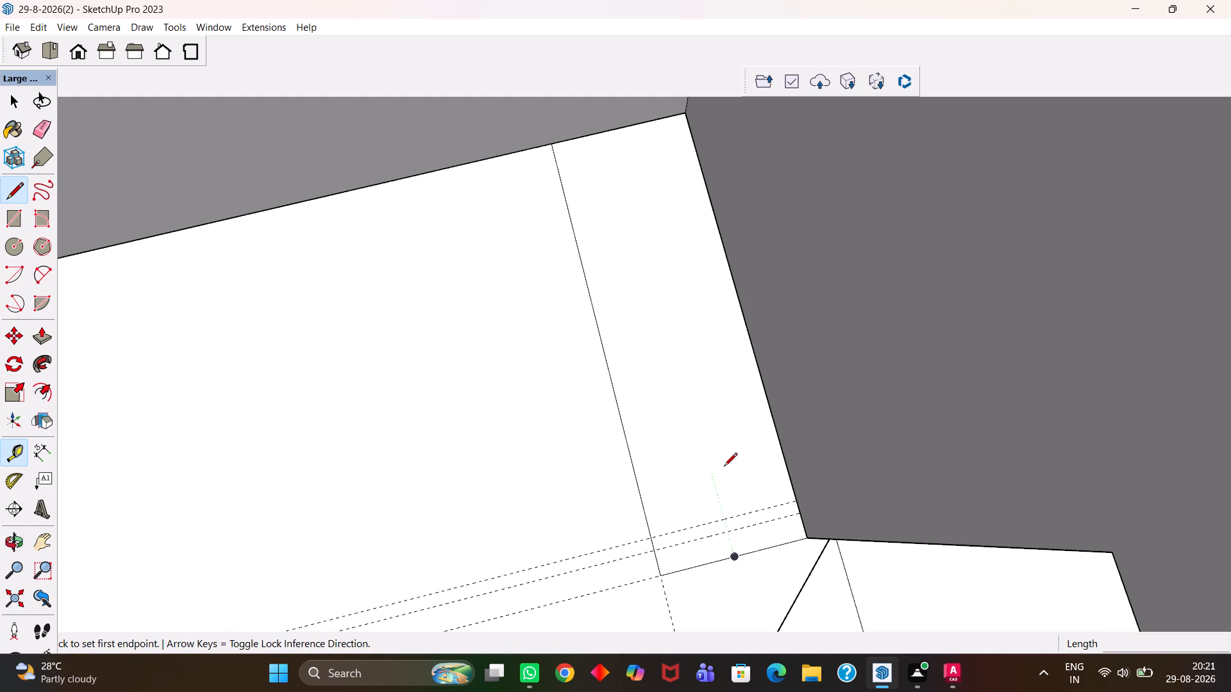
scroll(724, 467, "up", 3)
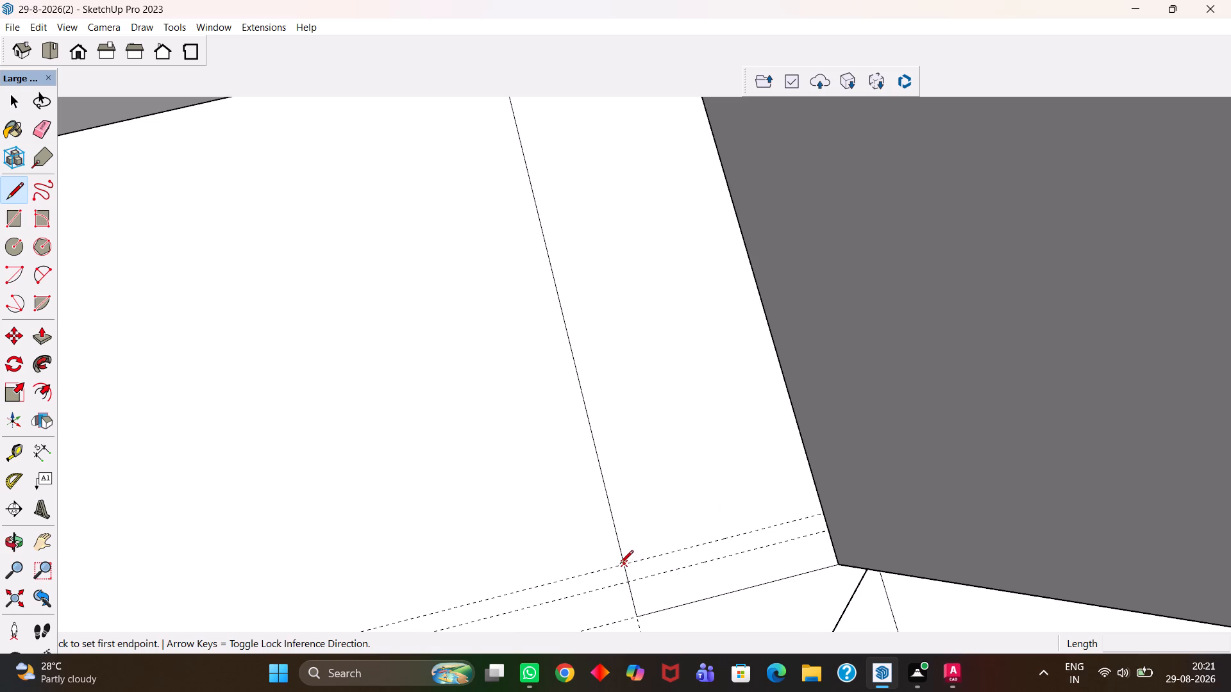
left_click(620, 564)
left_click(820, 516)
key("h")
scroll(733, 505, "down", 5)
middle_click_drag(680, 530, 746, 511)
scroll(727, 525, "up", 1)
key("e")
scroll(742, 532, "up", 1)
left_click_drag(748, 527, 744, 520)
left_click_drag(764, 543, 766, 550)
scroll(705, 536, "down", 2)
left_click_drag(703, 546, 691, 556)
Copy the shortened rectangle's face from the middle bedroom onto the empty ground outside the building.
middle_click_drag(726, 558, 703, 570)
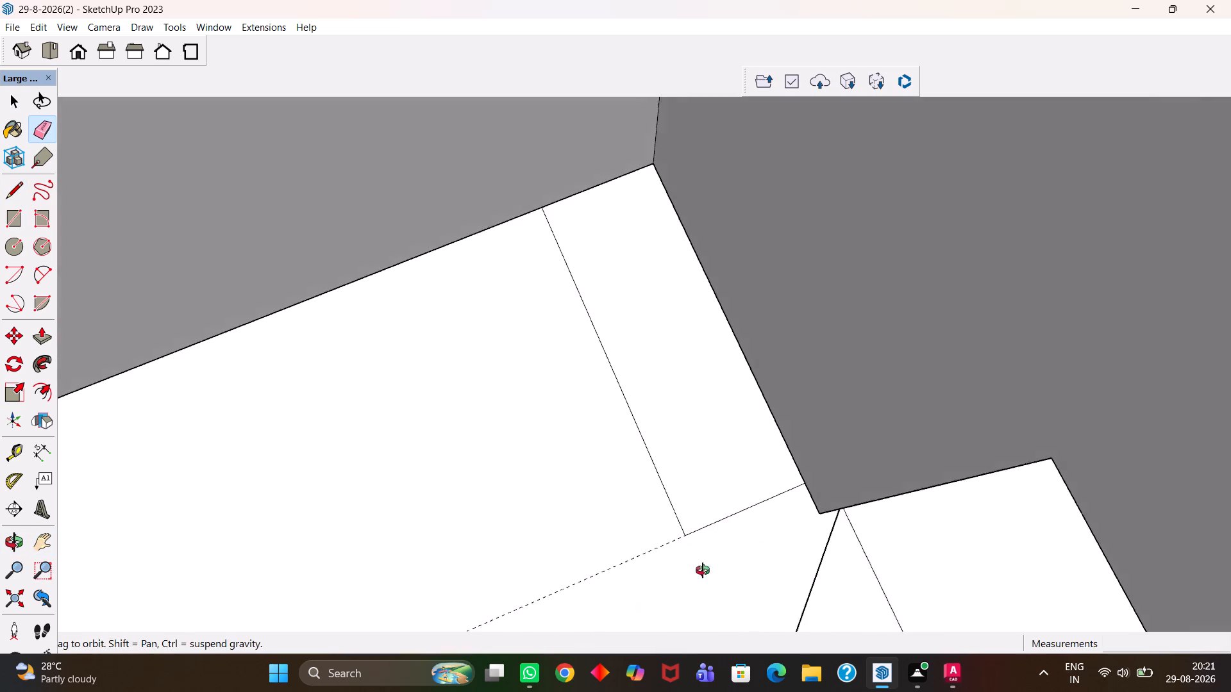
middle_click_drag(703, 570, 674, 573)
scroll(674, 573, "down", 7)
middle_click_drag(683, 534, 650, 551)
scroll(650, 551, "down", 7)
key("h")
middle_click_drag(673, 522, 646, 527)
scroll(673, 522, "up", 1)
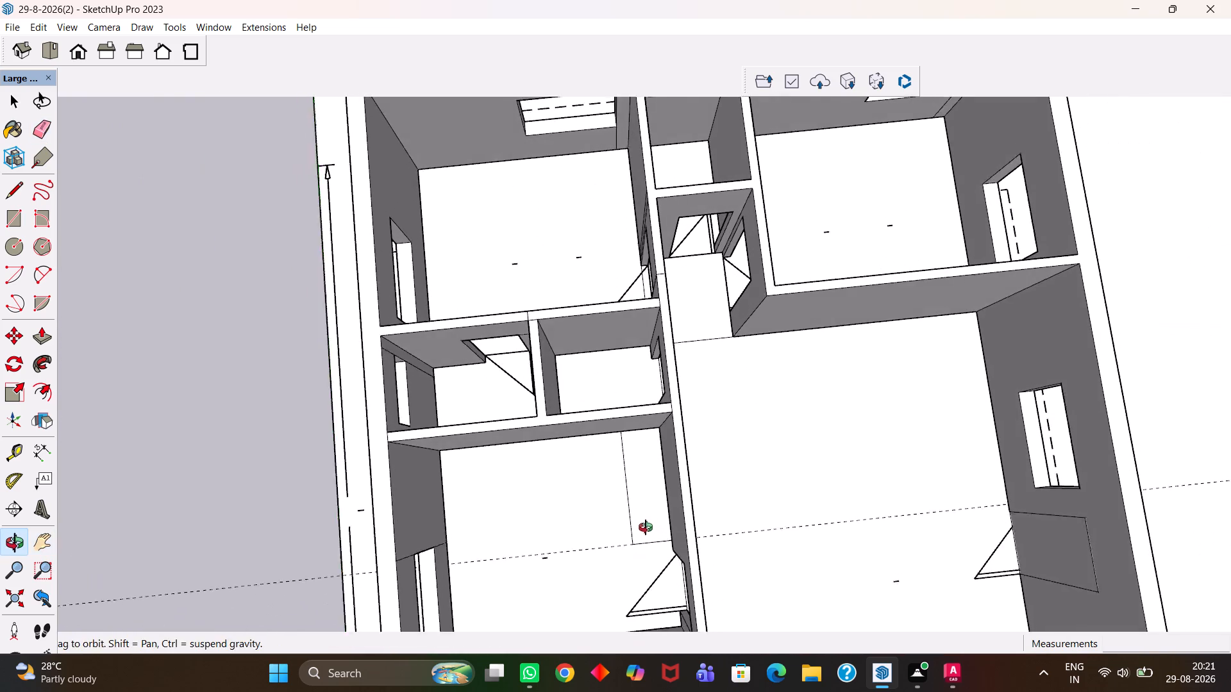
middle_click_drag(646, 527, 644, 515)
scroll(644, 513, "down", 2)
key("space")
left_click(649, 504)
scroll(649, 504, "down", 5)
key("m")
left_click(649, 504)
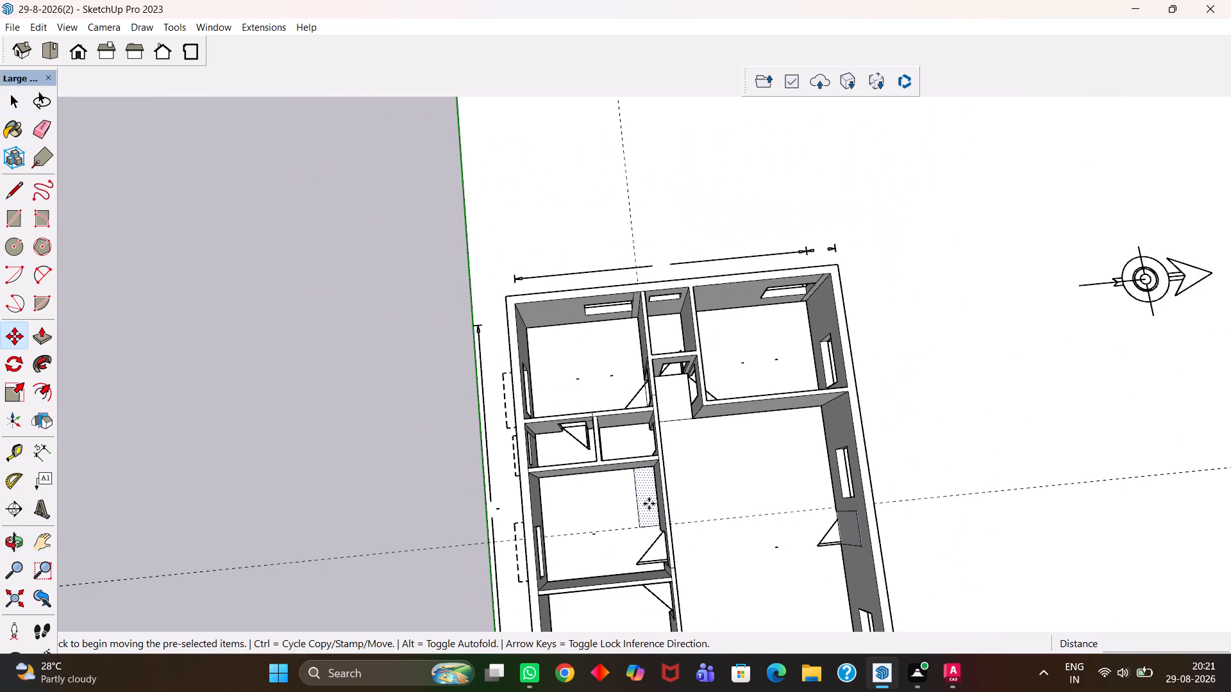
left_click(446, 456)
Push/Pull the copied rectangle outside the building up 7' into a solid box.
scroll(442, 454, "up", 1)
key("p")
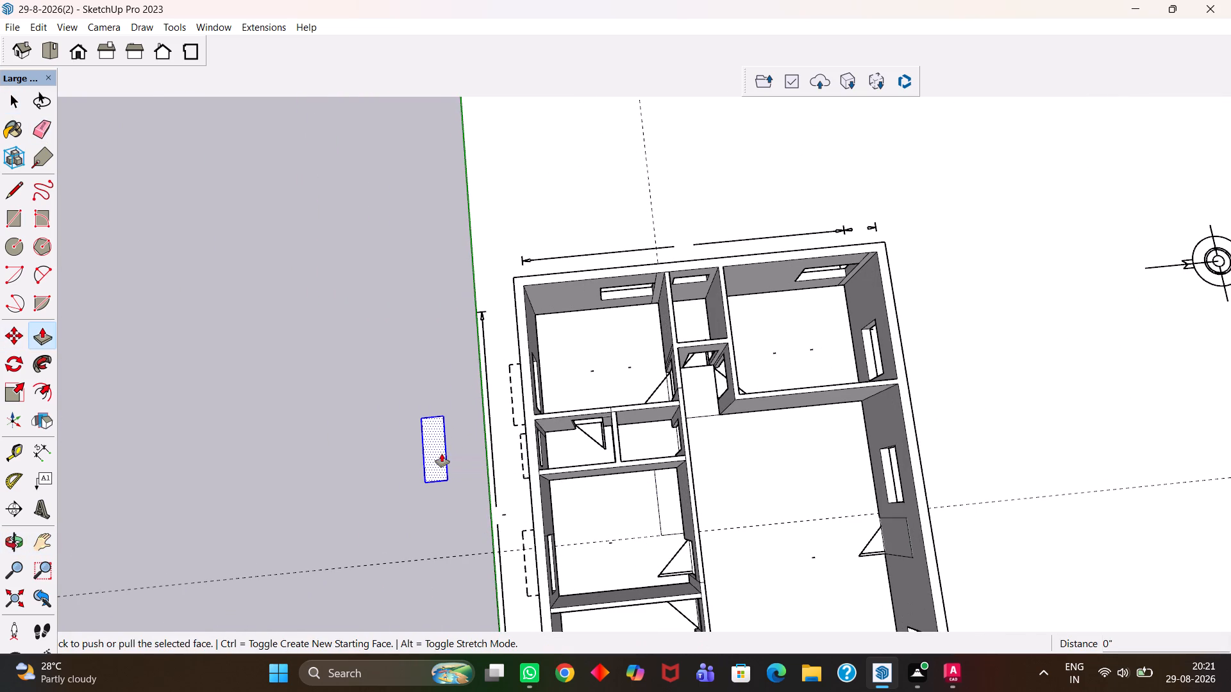
left_click(442, 454)
type("7'")
key("Return")
Copy the box's top face onto the empty area beside the box.
key("h")
scroll(387, 471, "up", 4)
middle_click_drag(480, 492, 451, 395)
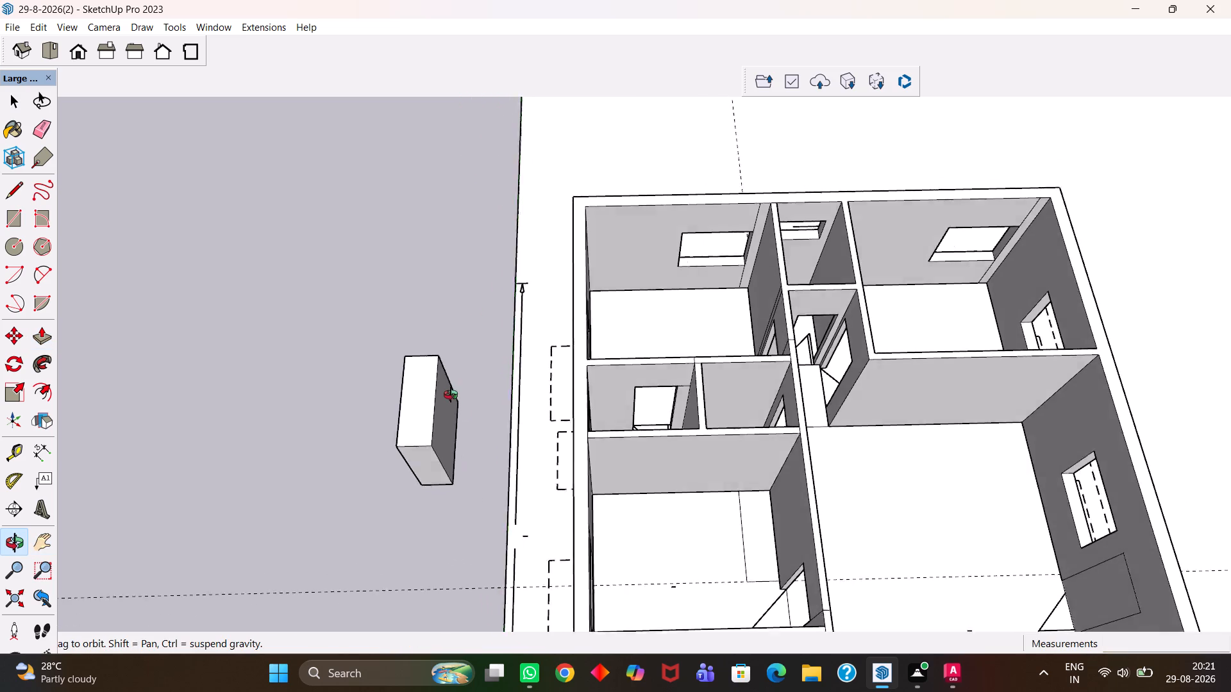
middle_click_drag(451, 395, 469, 440)
scroll(465, 436, "up", 2)
key("space")
left_click(417, 454)
key("m")
left_click(423, 444)
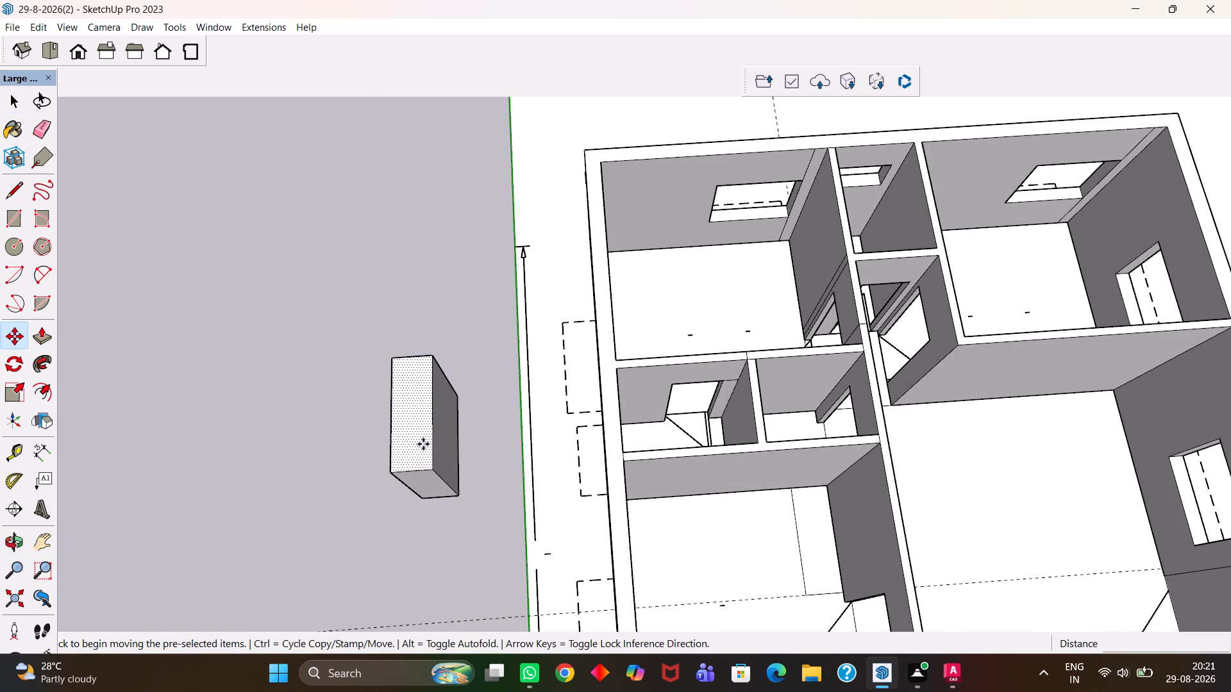
left_click(362, 532)
Select the whole 7' box and make it a group.
key("space")
triple_click(417, 451)
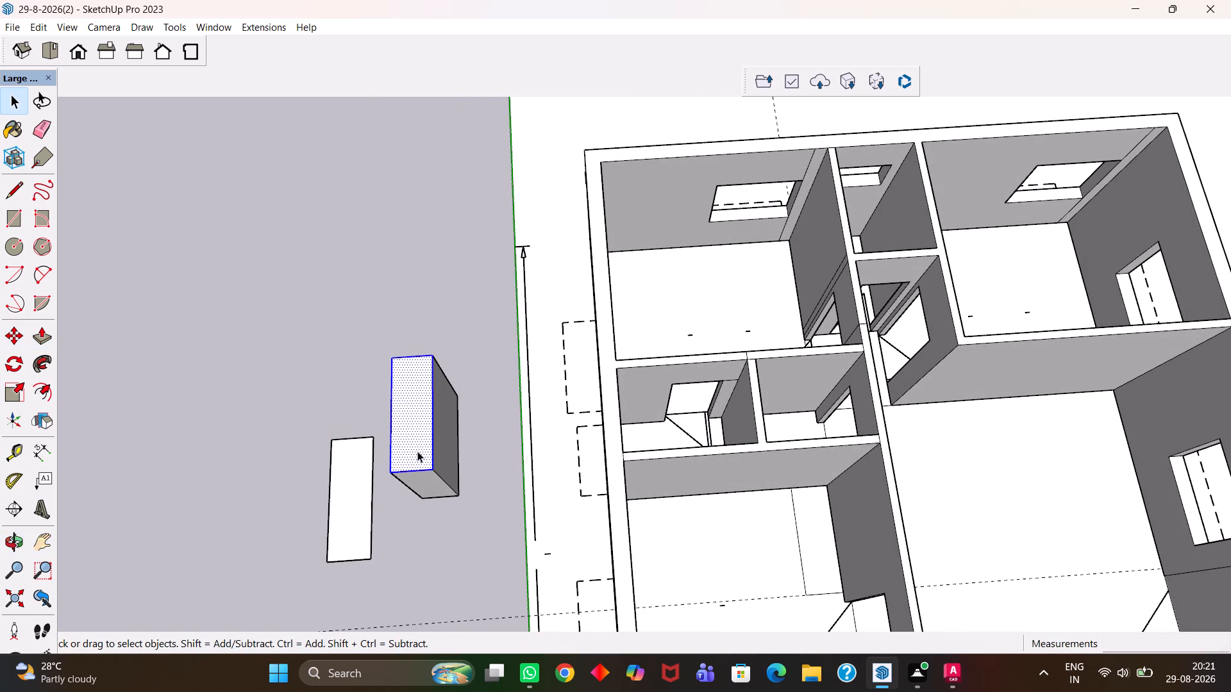
left_click(417, 451)
right_click(424, 448)
left_click(495, 288)
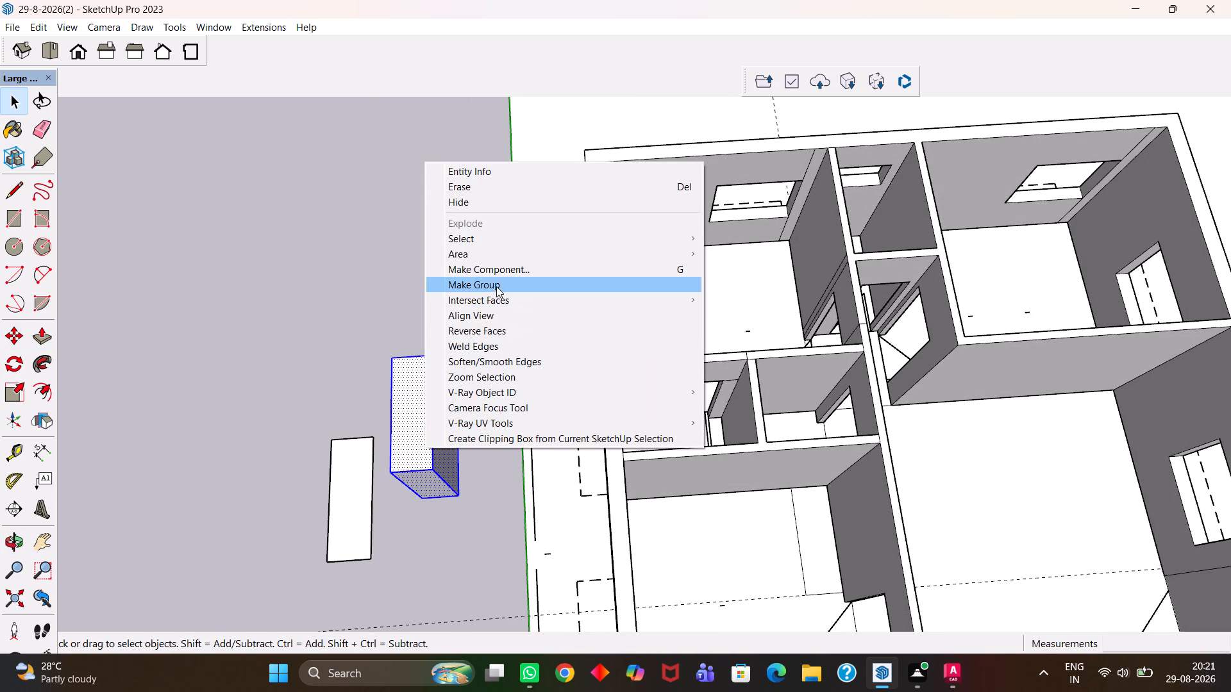
Place a guide 4" above the bottom edge of the box's long front face.
scroll(467, 493, "up", 4)
key("m")
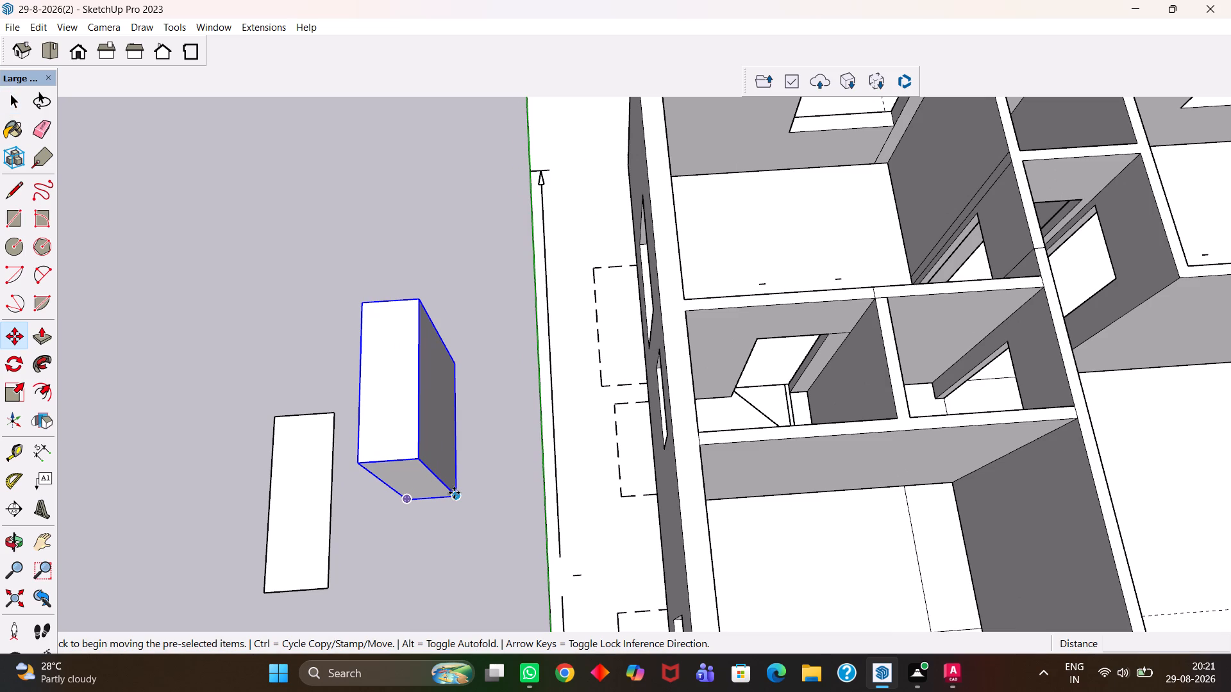
middle_click_drag(401, 489, 734, 362)
scroll(405, 489, "up", 1)
middle_click_drag(444, 538, 628, 493)
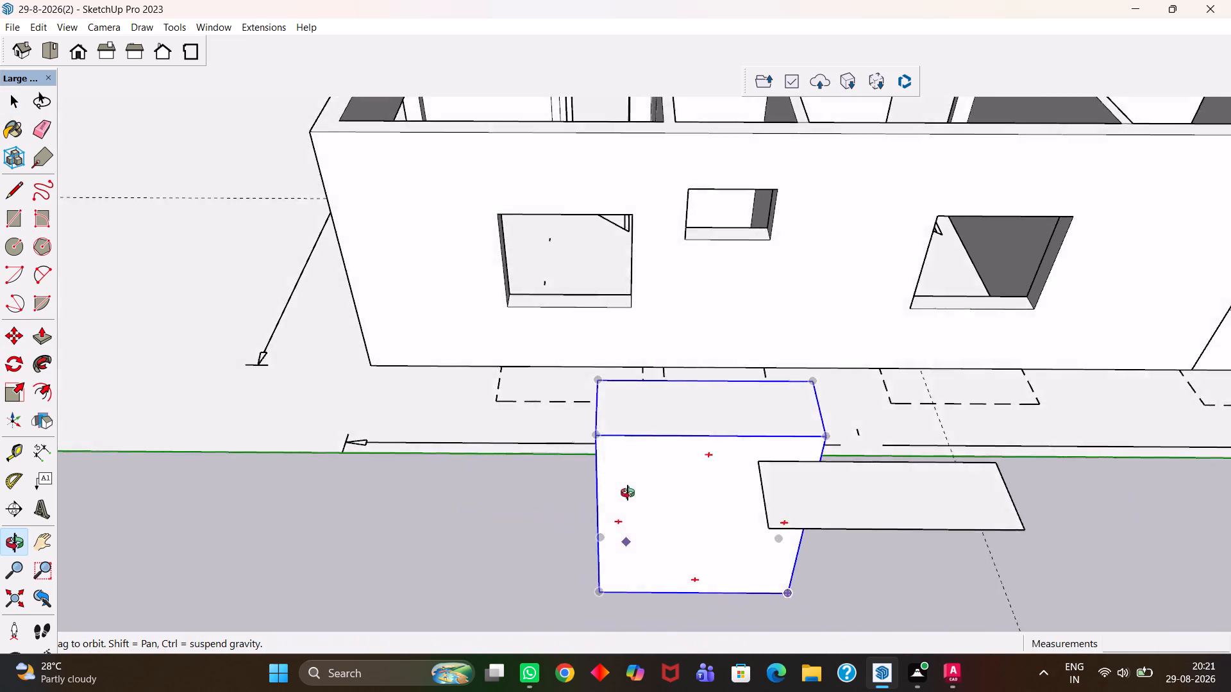
middle_click_drag(628, 493, 669, 457)
key("h")
scroll(658, 530, "up", 3)
middle_click_drag(699, 532, 720, 509)
scroll(721, 498, "up", 3)
key("t")
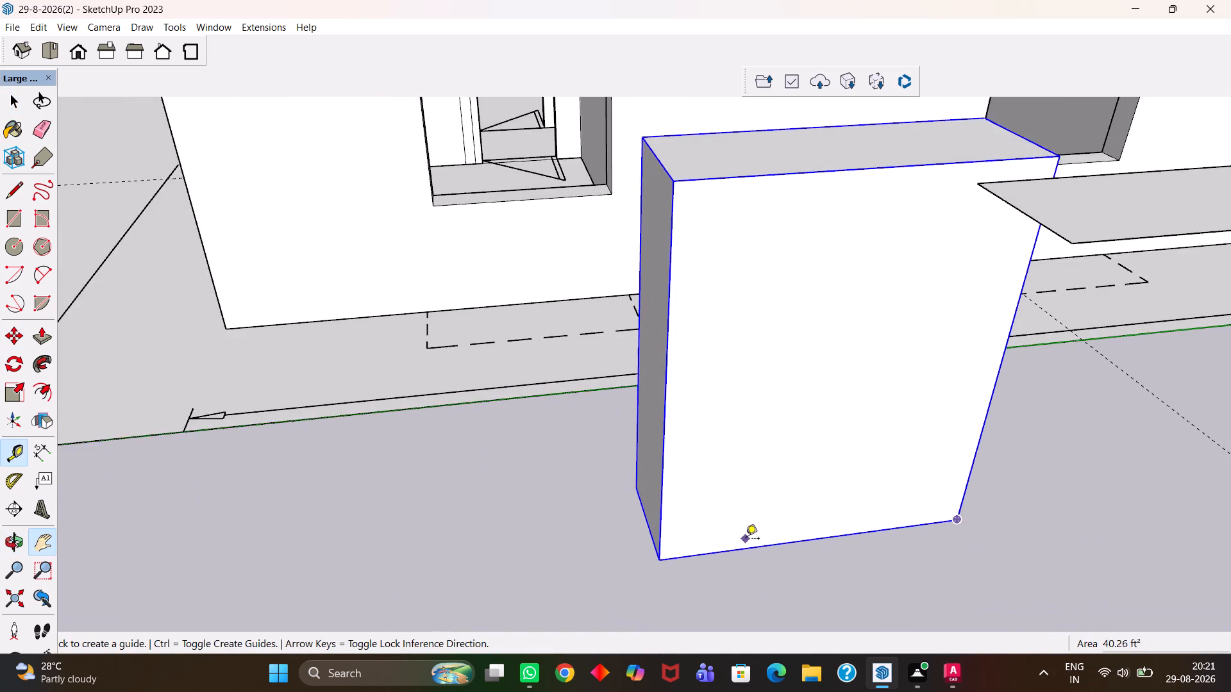
scroll(746, 540, "up", 1)
left_click(733, 550)
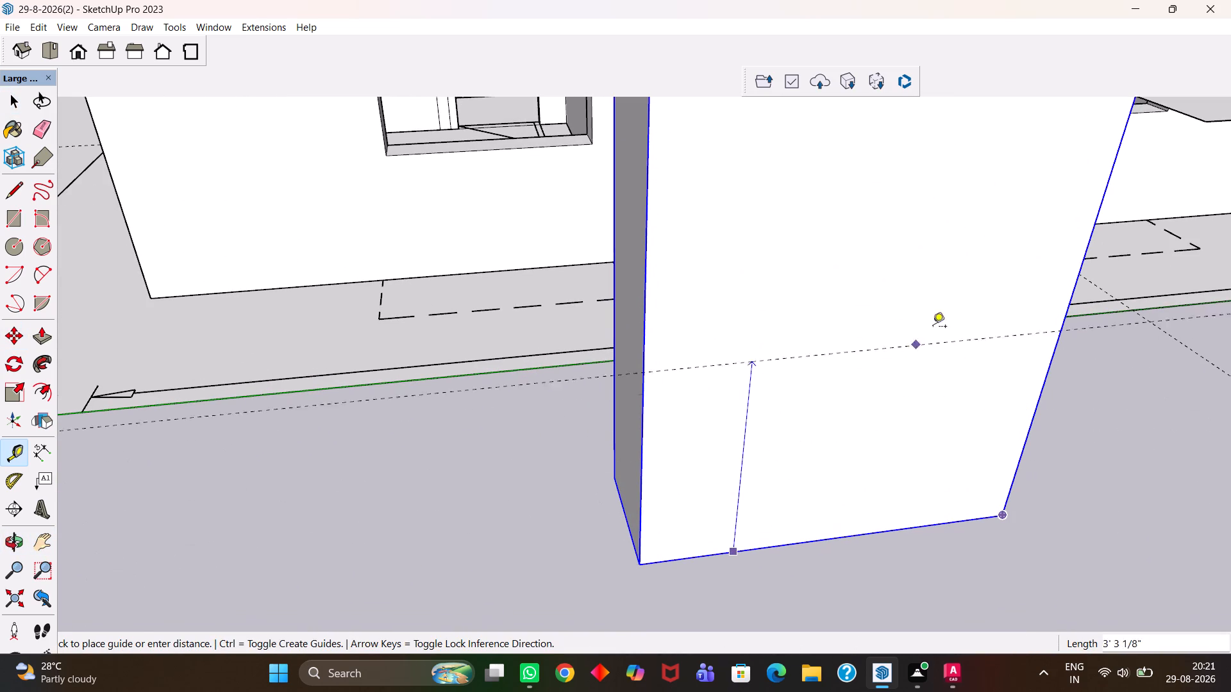
key("4")
key("shift+quotedbl")
key("Return")
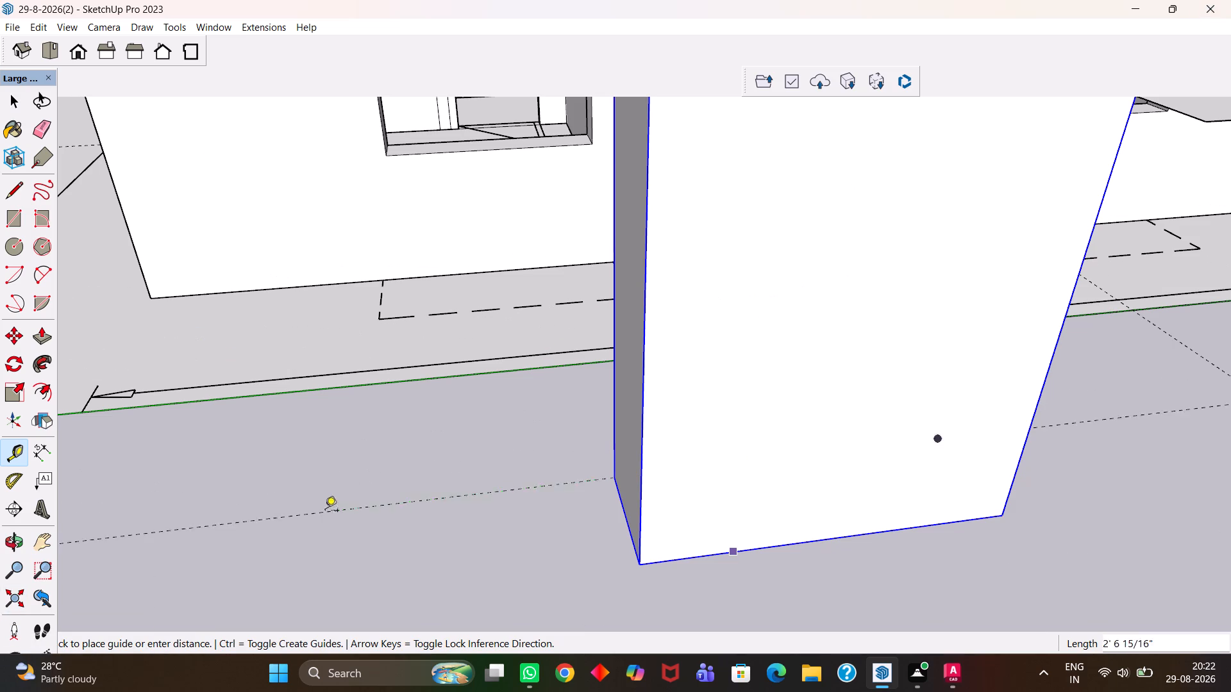
type("4\"")
key("Return")
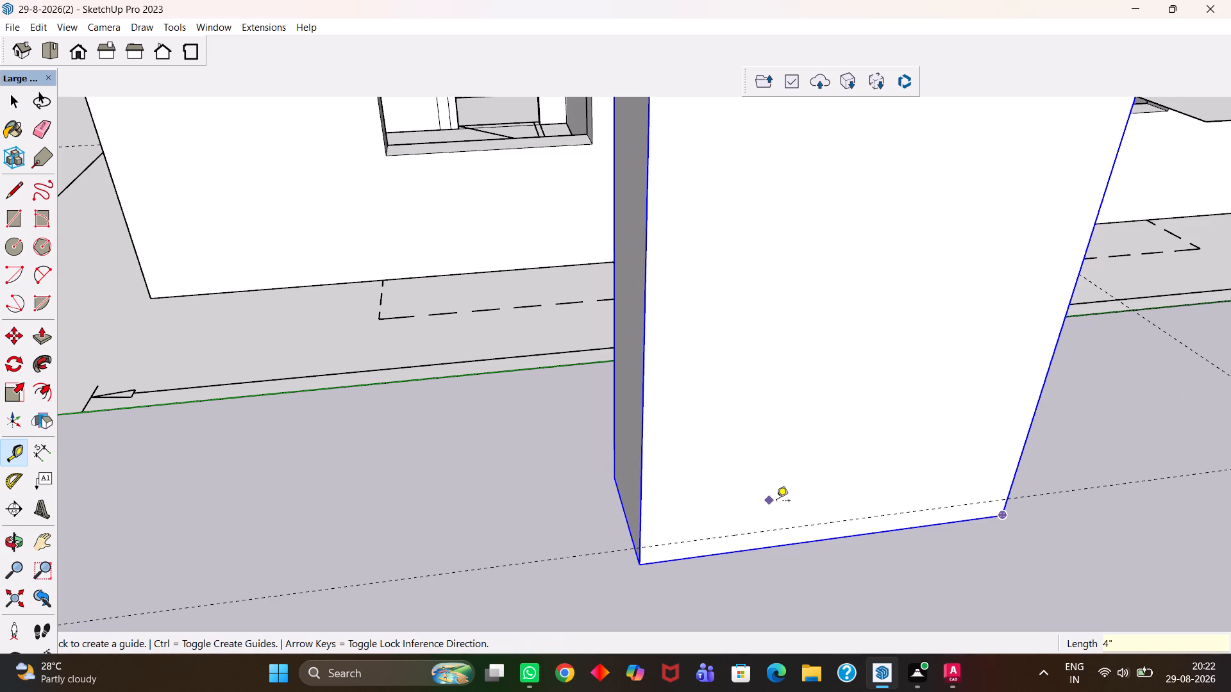
Open the box's group for editing and select its long front face.
key("h")
scroll(826, 547, "up", 3)
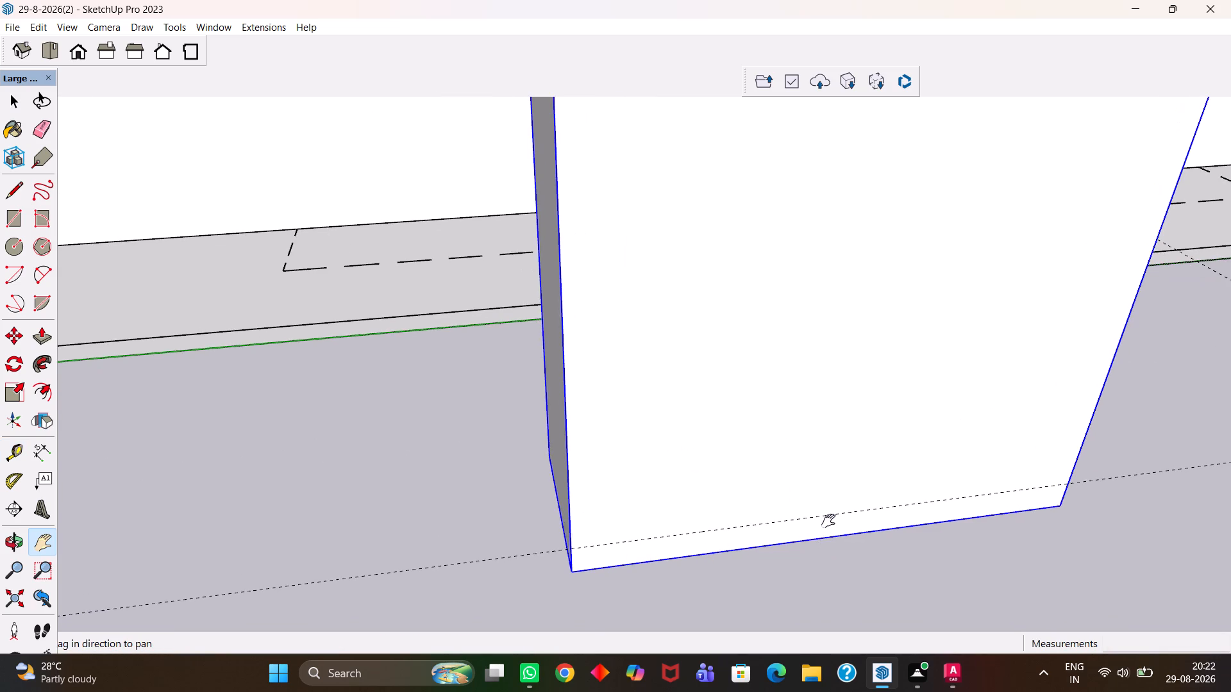
scroll(828, 520, "up", 2)
left_click_drag(801, 511, 765, 482)
scroll(531, 554, "up", 2)
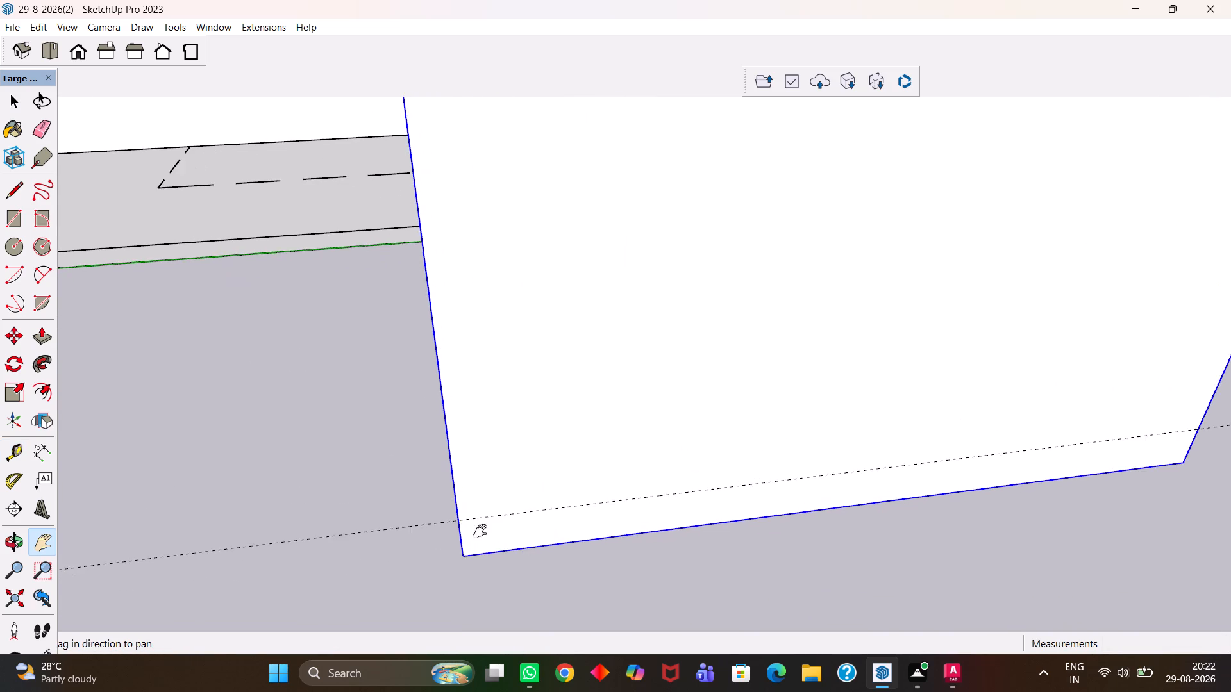
middle_click_drag(583, 545, 622, 537)
scroll(569, 554, "up", 6)
key("h")
left_click_drag(528, 538, 620, 538)
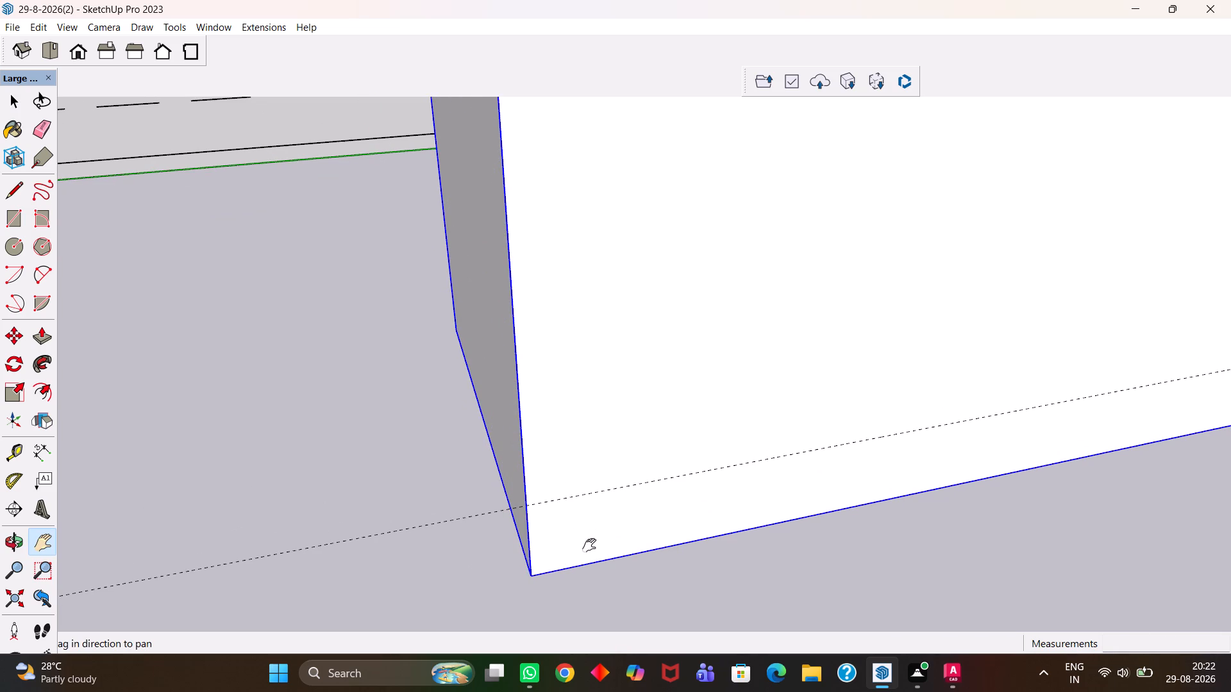
scroll(589, 547, "up", 1)
middle_click_drag(589, 547, 603, 555)
key("space")
scroll(596, 570, "up", 1)
double_click(559, 581)
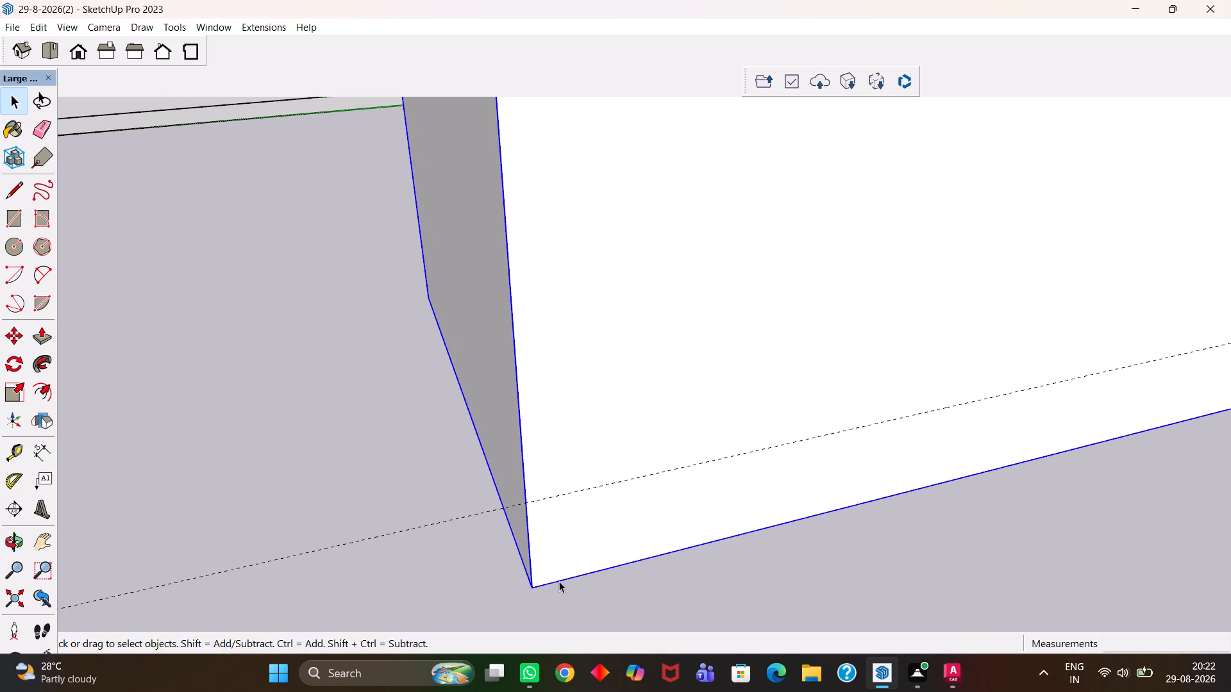
left_click(553, 582)
left_click(553, 582)
left_click(551, 581)
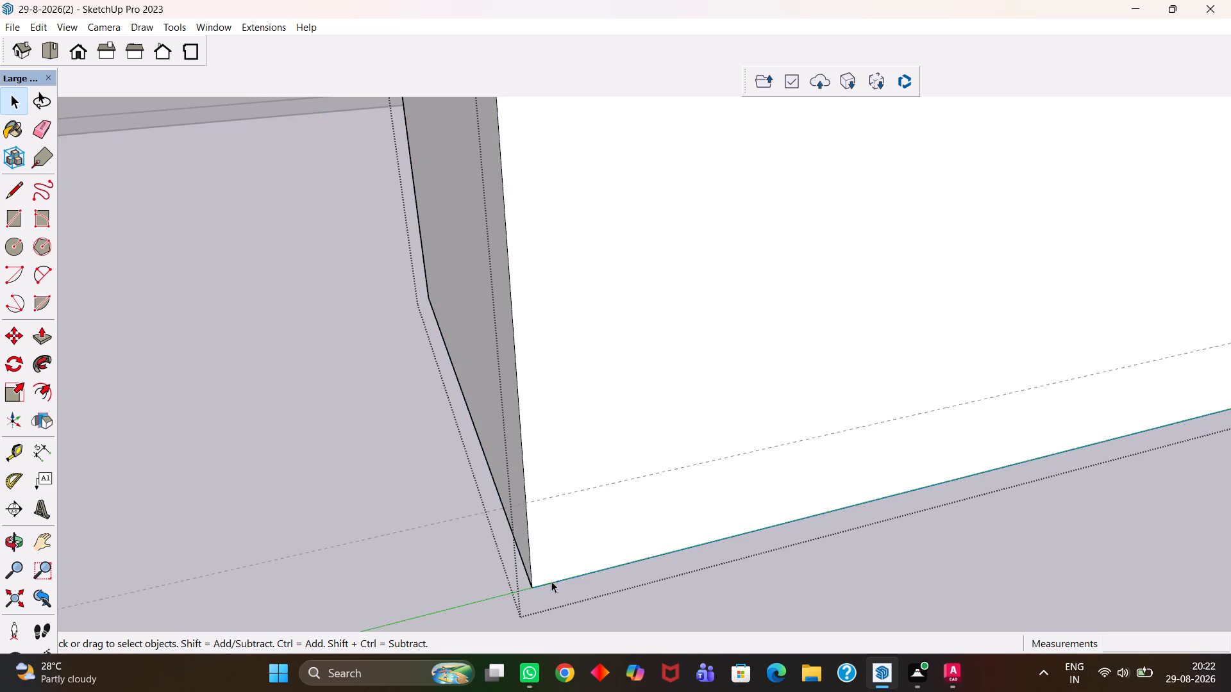
left_click(548, 581)
left_click(546, 581)
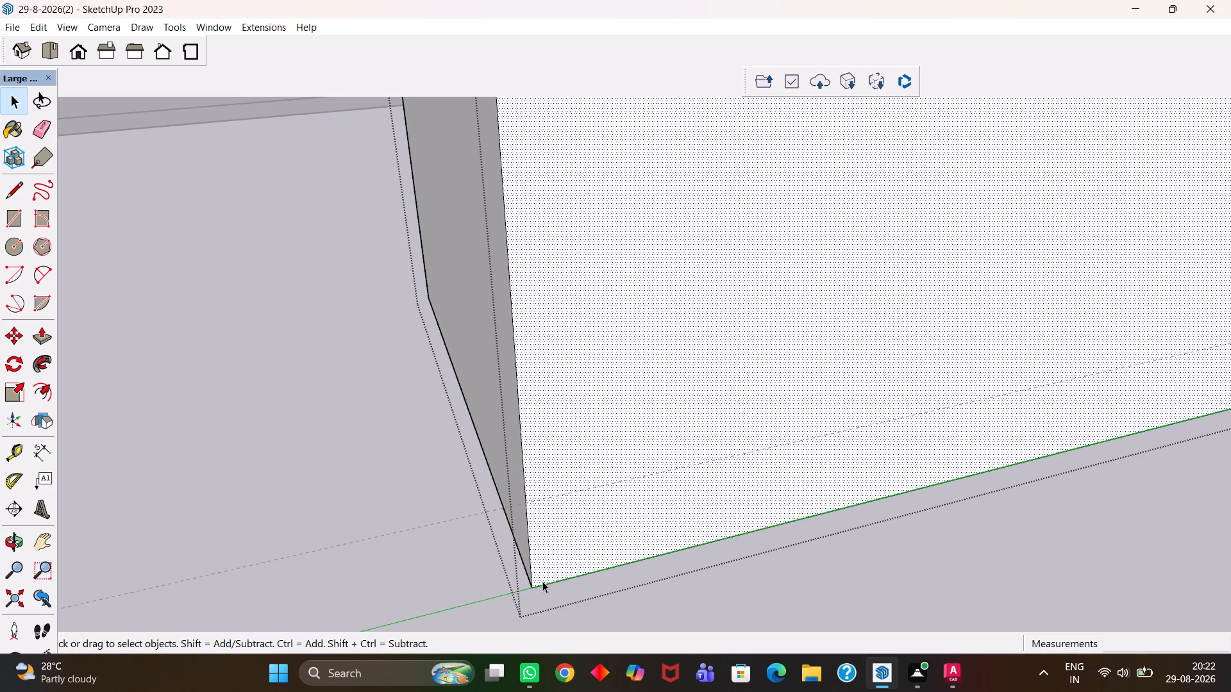
Draw a line across the full width of the front face along the 4" guide.
scroll(541, 579, "down", 4)
key("l")
left_click(532, 528)
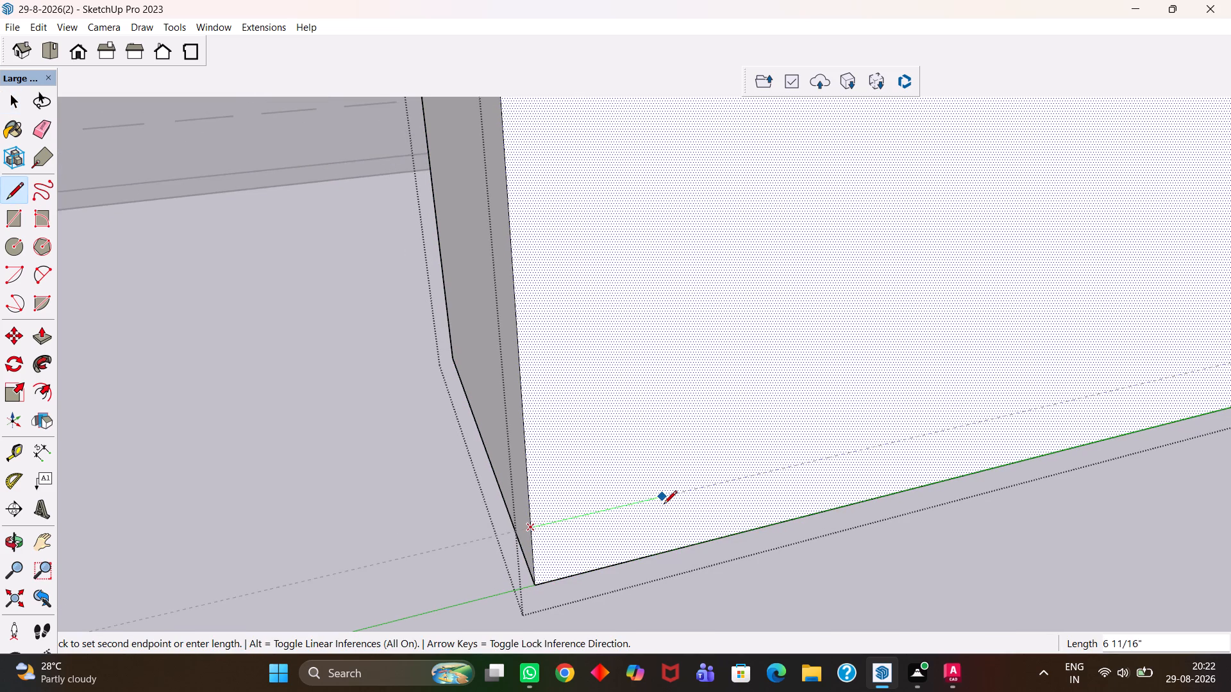
key("h")
scroll(678, 507, "down", 4)
left_click_drag(783, 483, 447, 583)
left_click_drag(792, 488, 646, 520)
scroll(760, 503, "up", 2)
key("Escape")
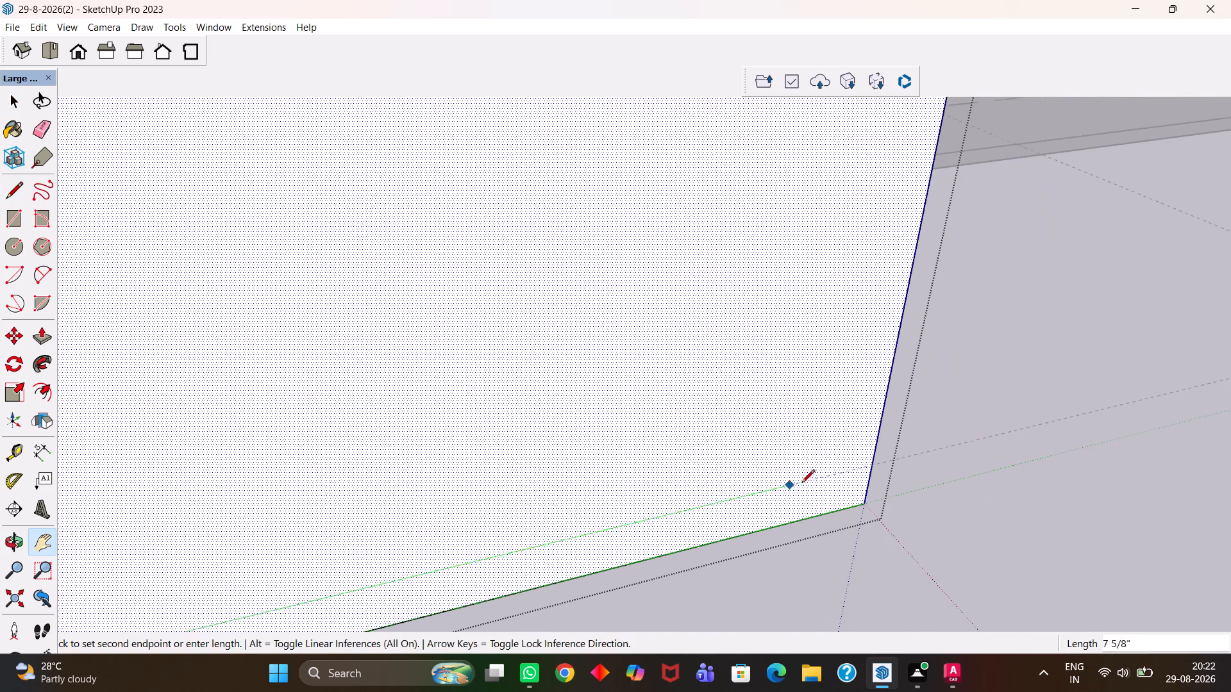
left_click(875, 467)
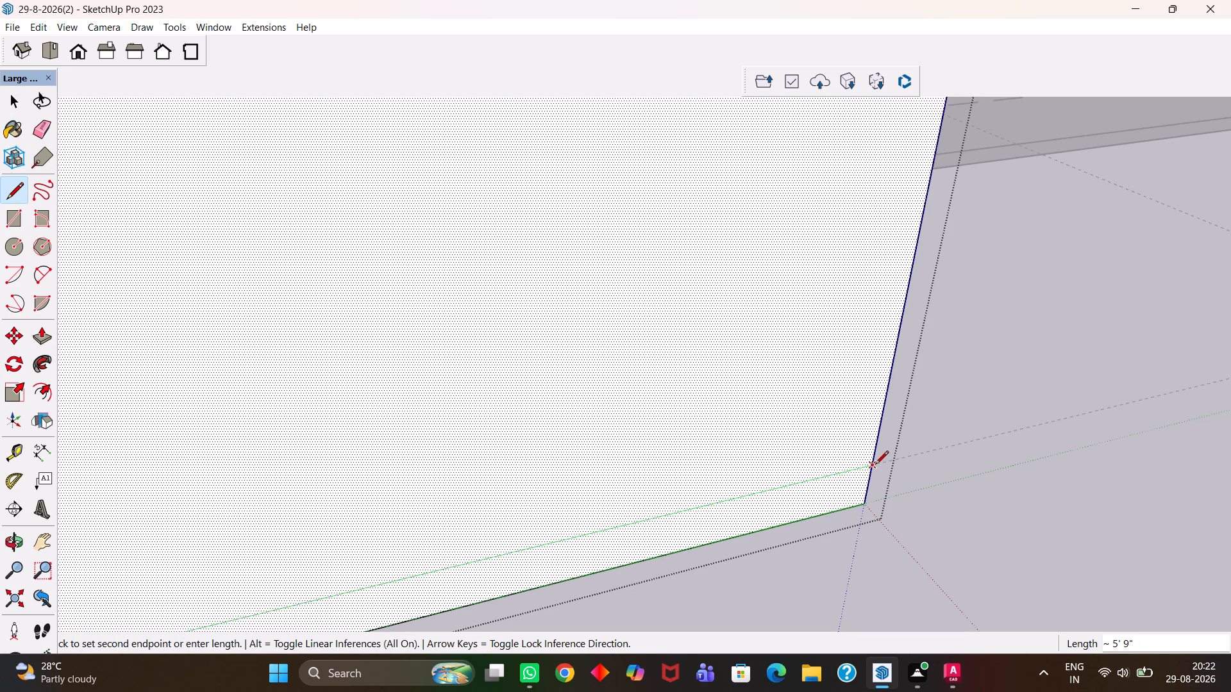
Offset the outline of the front face above the 4" base strip inward by 18 mm.
key("h")
scroll(873, 461, "down", 5)
left_click_drag(596, 456, 769, 452)
scroll(714, 473, "down", 5)
left_click_drag(699, 436, 657, 514)
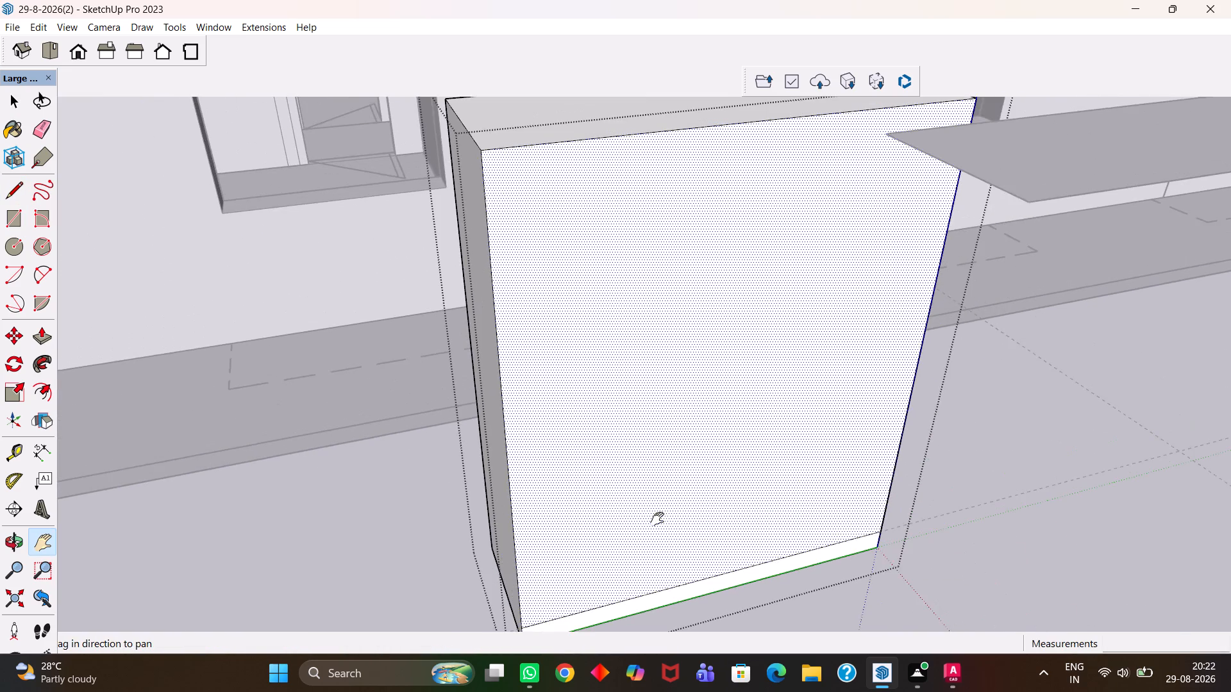
scroll(664, 517, "down", 3)
middle_click_drag(646, 495, 654, 494)
key("f")
left_click_drag(632, 466, 619, 466)
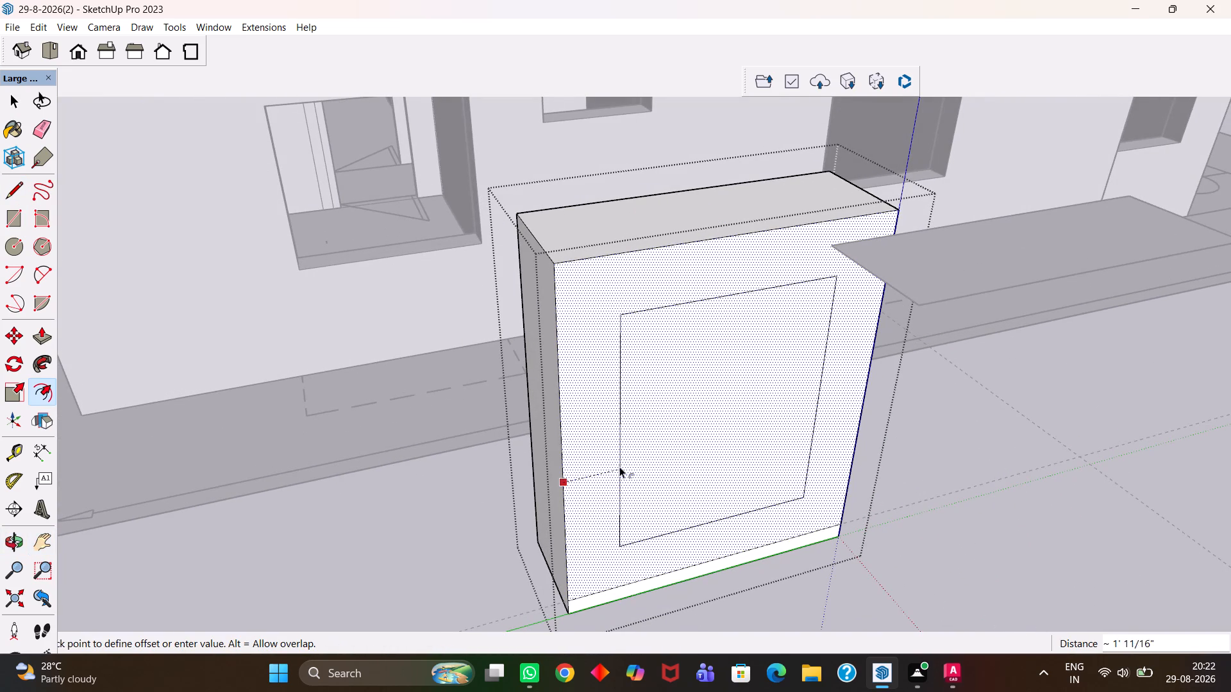
left_click_drag(619, 466, 616, 453)
type("18")
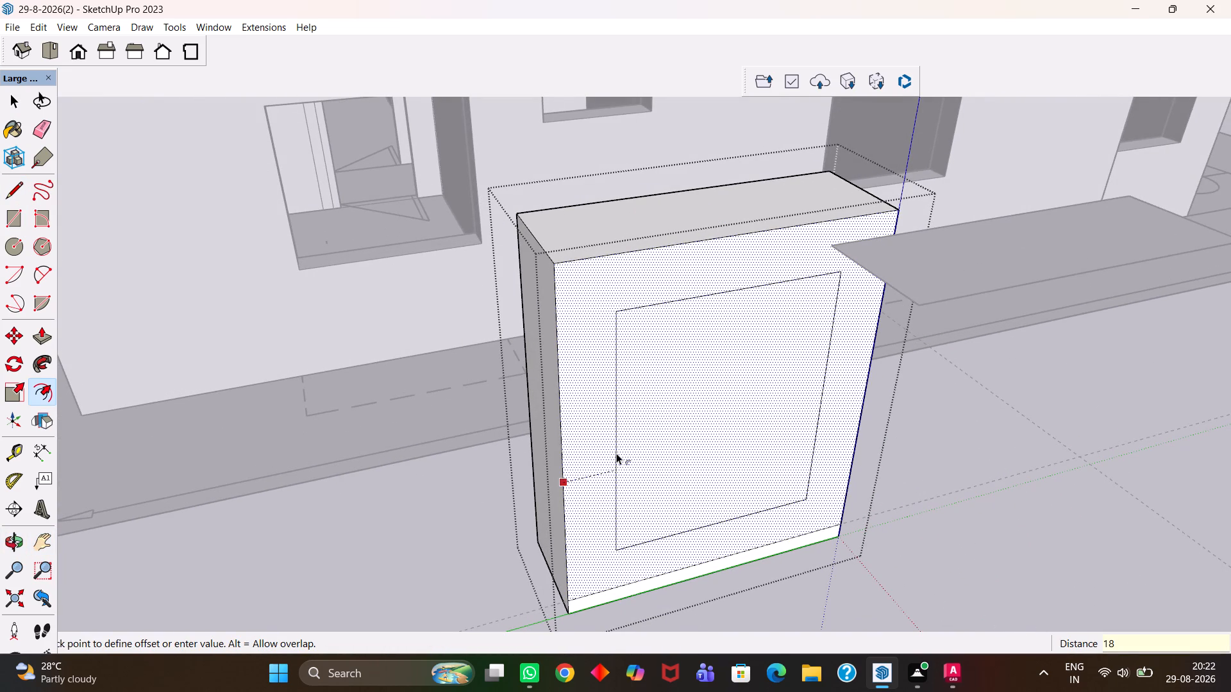
left_click_drag(616, 453, 617, 454)
type("mm")
key("Return")
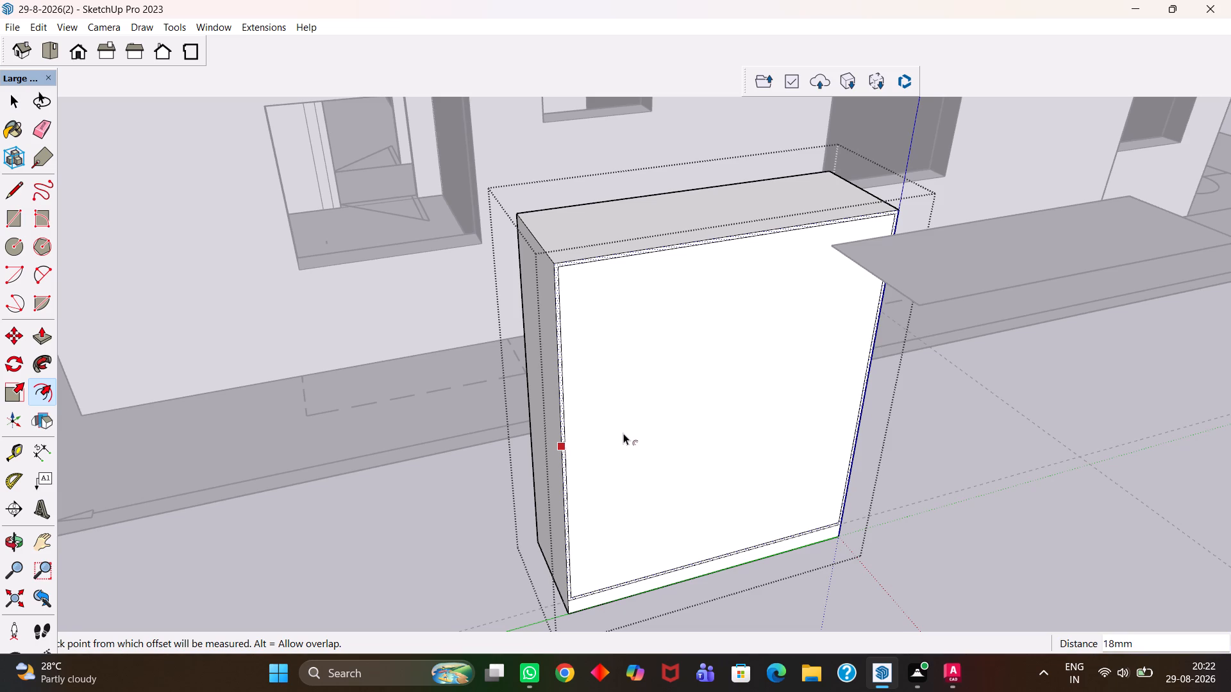
Place a guide on the box's top face, 18 mm in from its back edge.
key("h")
scroll(617, 450, "down", 3)
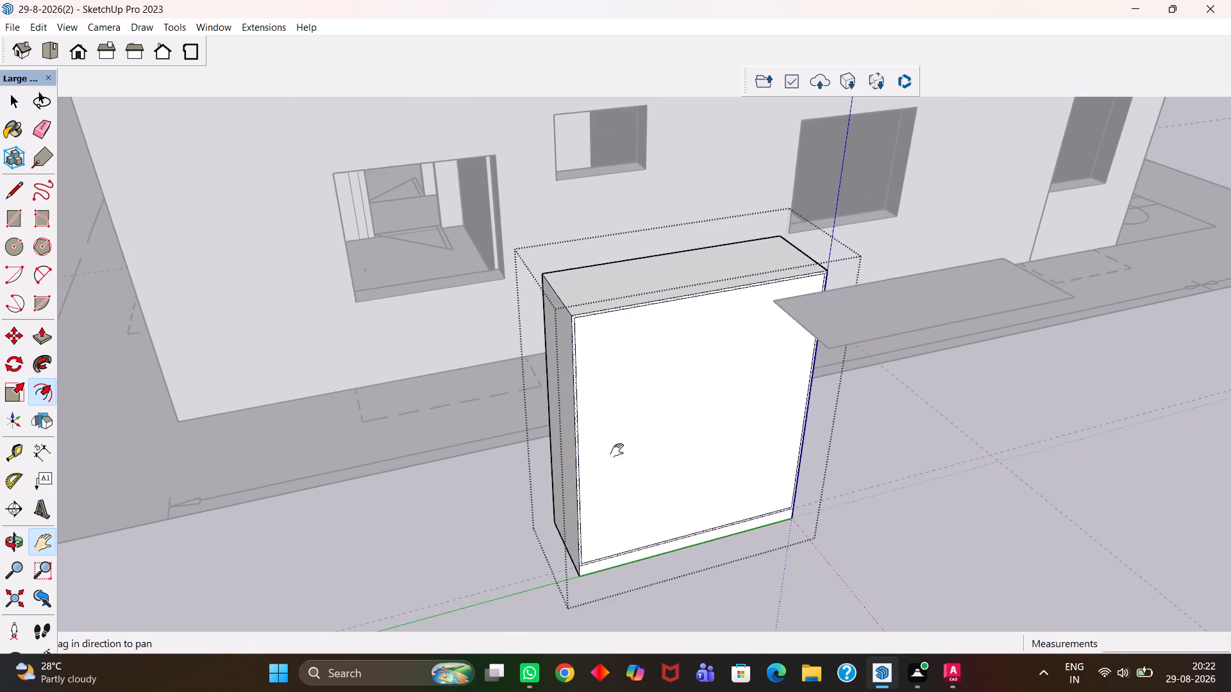
middle_click_drag(630, 390, 624, 513)
scroll(606, 449, "up", 5)
left_click_drag(601, 498, 640, 442)
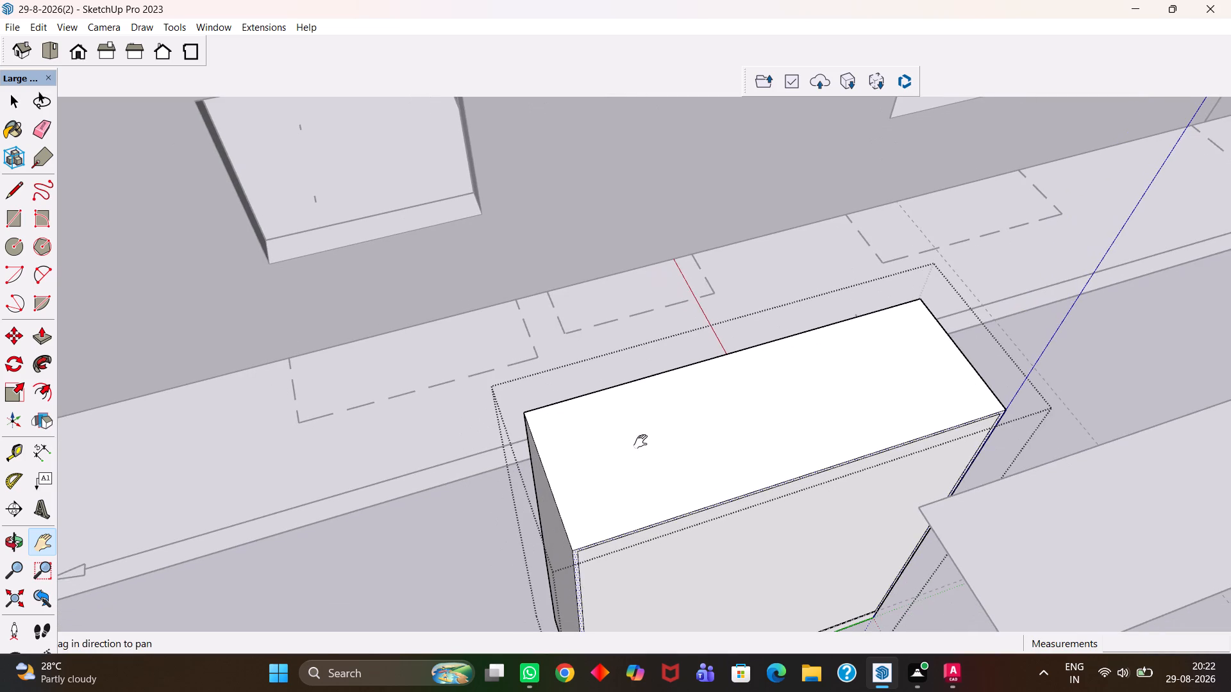
key("t")
left_click(635, 382)
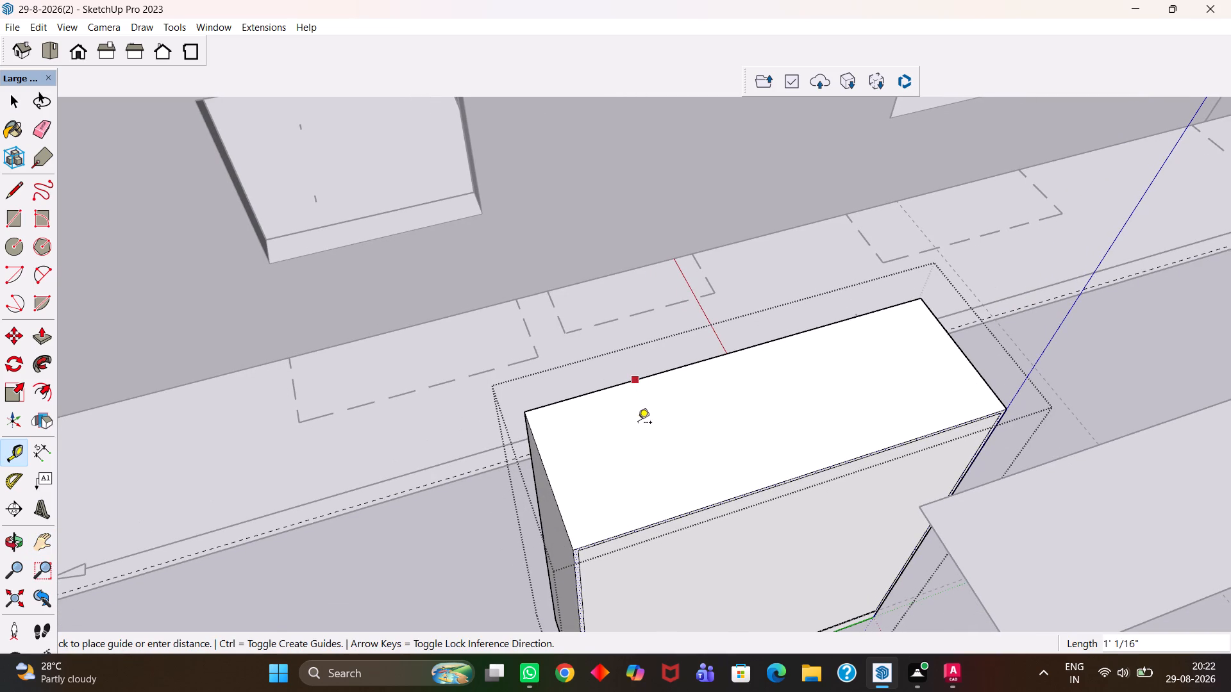
type("18")
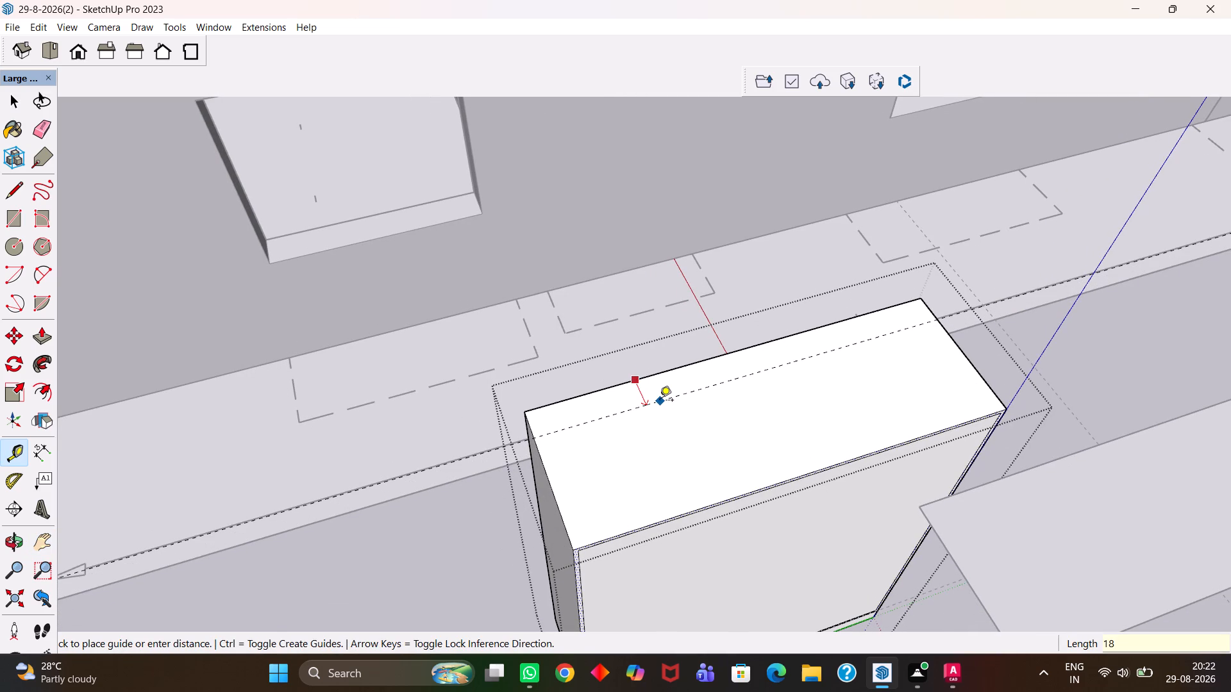
type("mm")
key("Return")
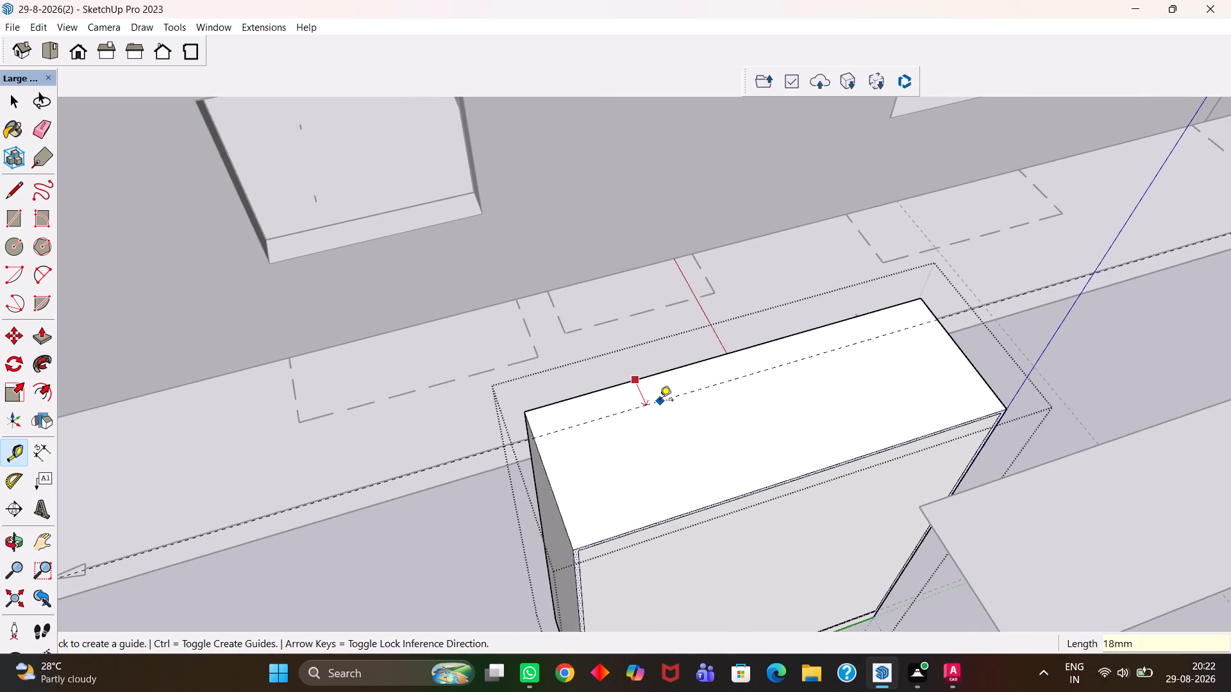
Push the inset front face back to the 18 mm guide, about 1' 11 5/16" deep, to hollow out the cabinet.
key("space")
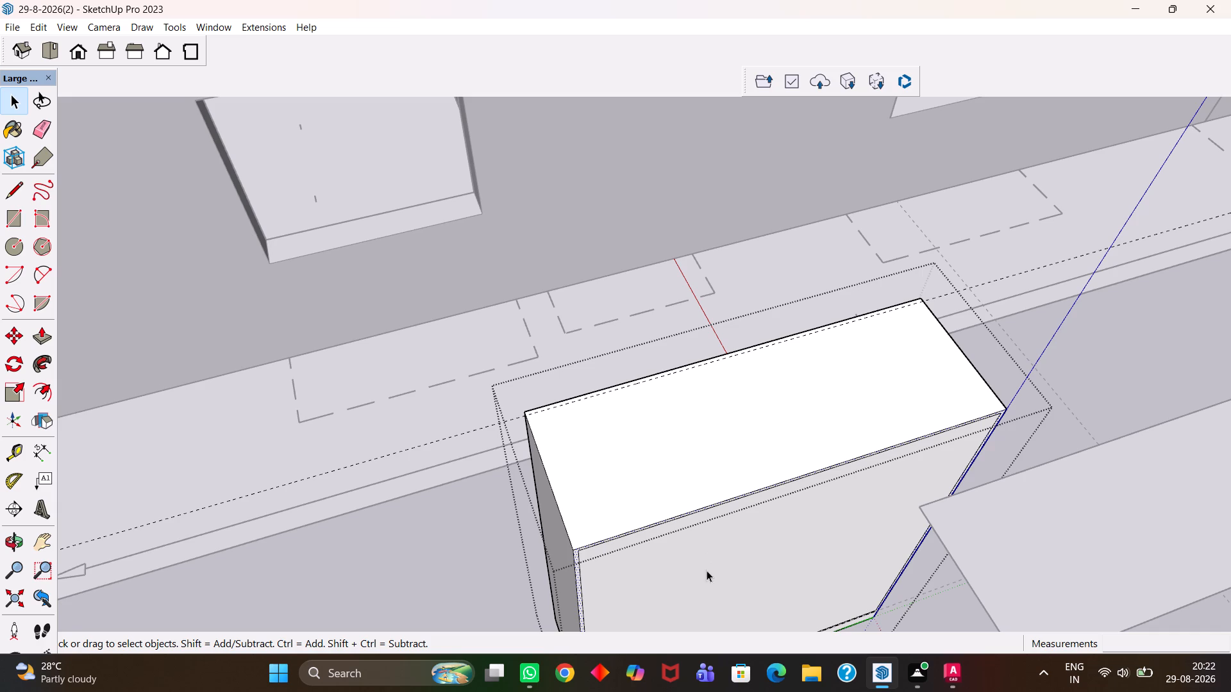
left_click(678, 570)
left_click(673, 568)
key("p")
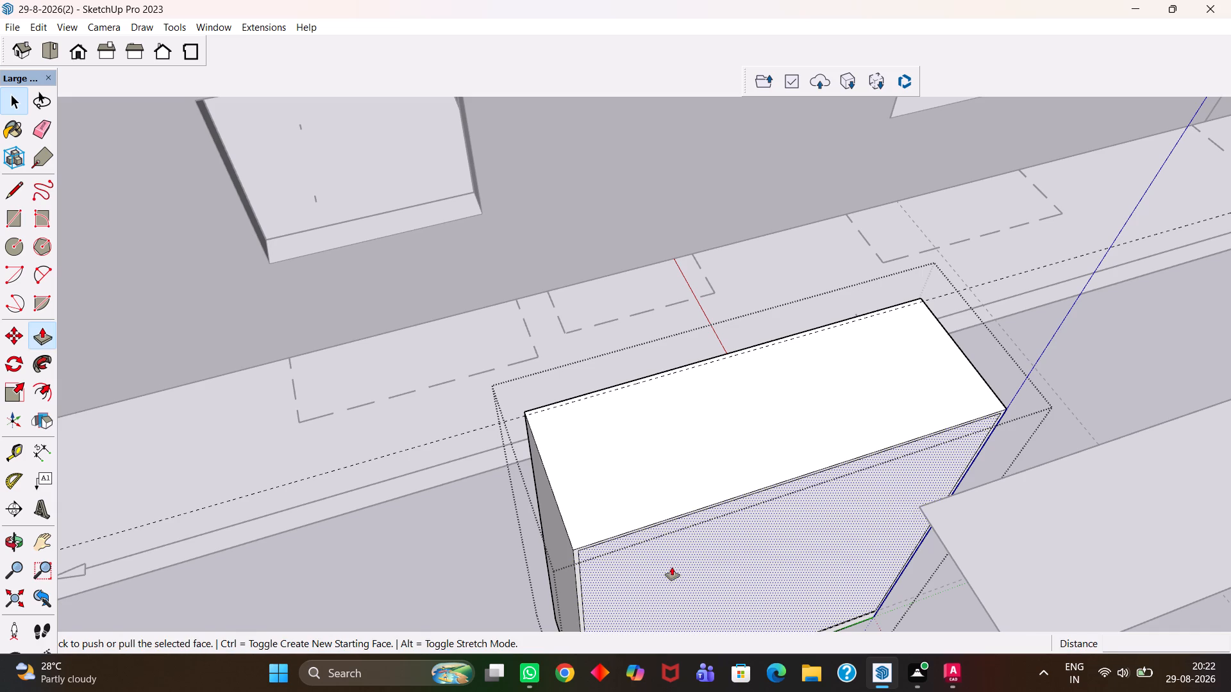
left_click(672, 567)
left_click(496, 425)
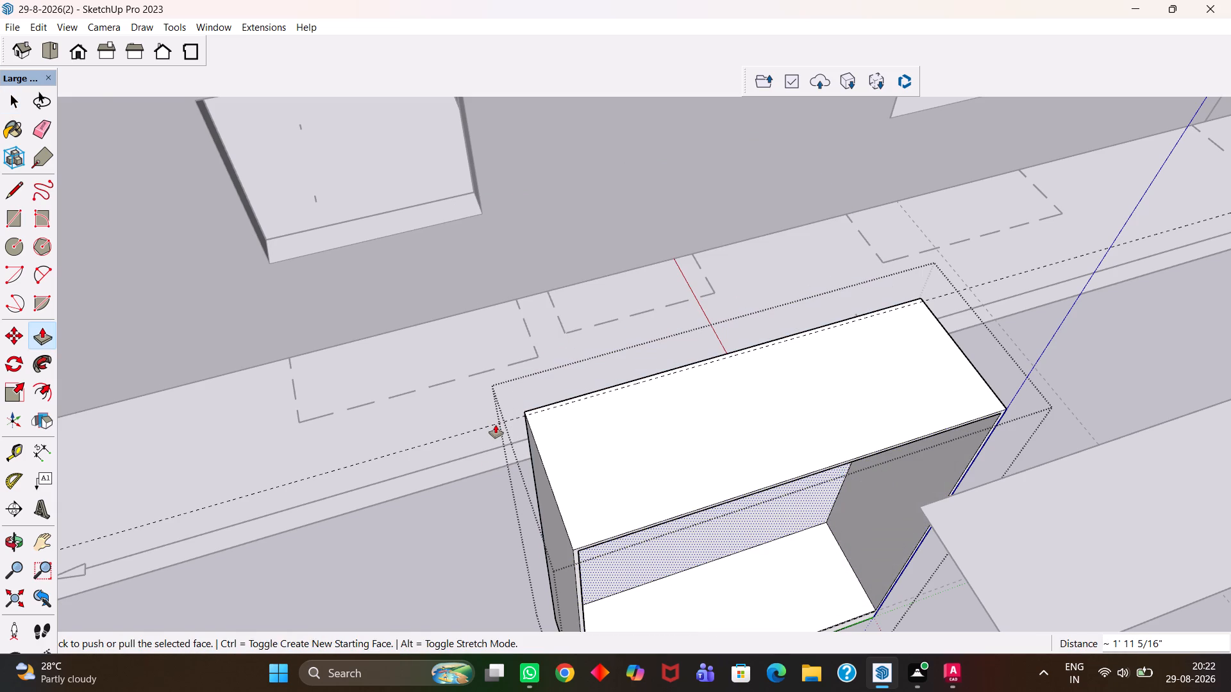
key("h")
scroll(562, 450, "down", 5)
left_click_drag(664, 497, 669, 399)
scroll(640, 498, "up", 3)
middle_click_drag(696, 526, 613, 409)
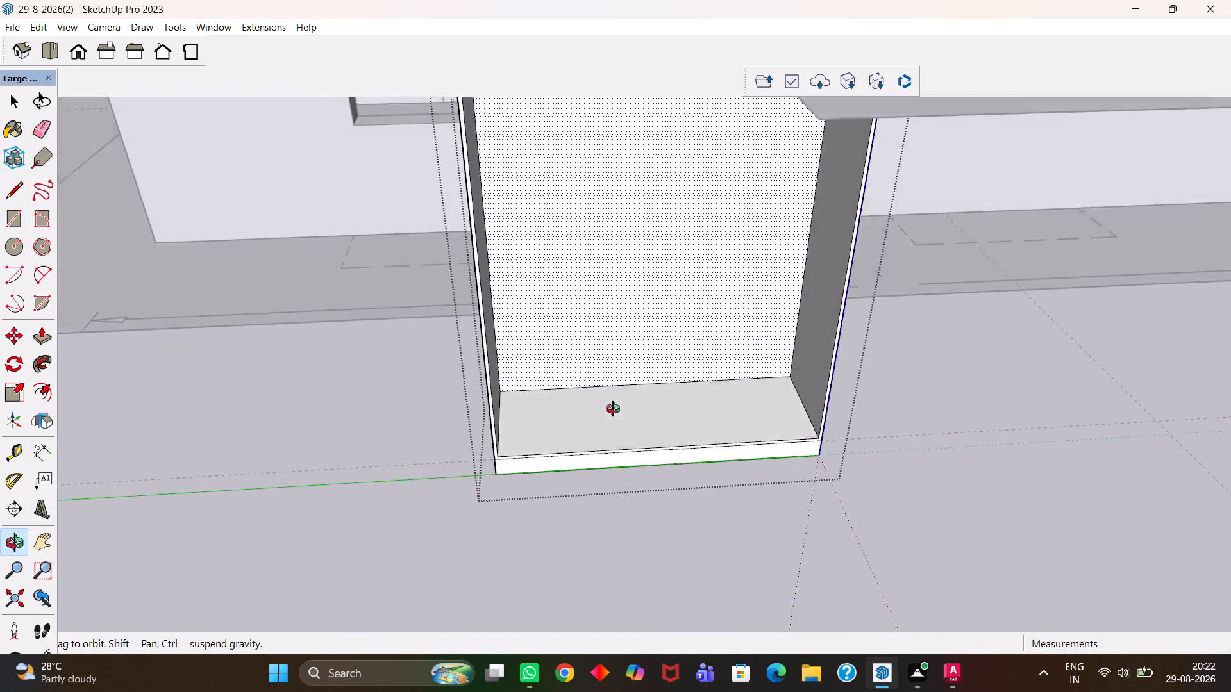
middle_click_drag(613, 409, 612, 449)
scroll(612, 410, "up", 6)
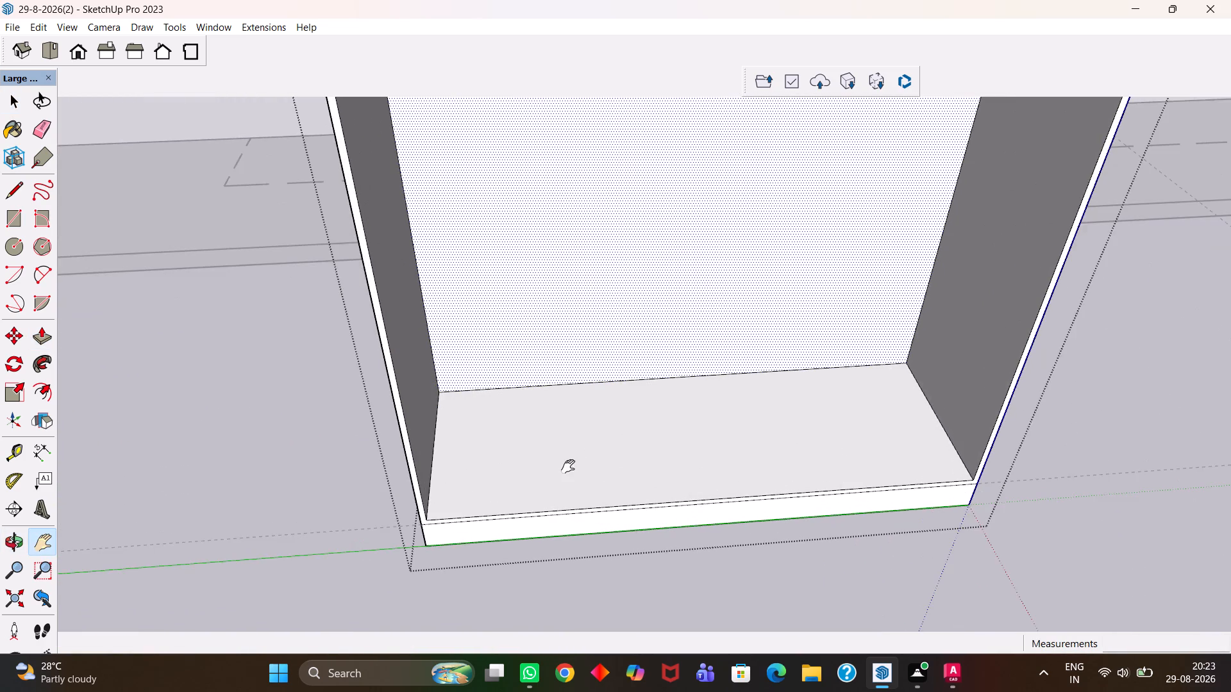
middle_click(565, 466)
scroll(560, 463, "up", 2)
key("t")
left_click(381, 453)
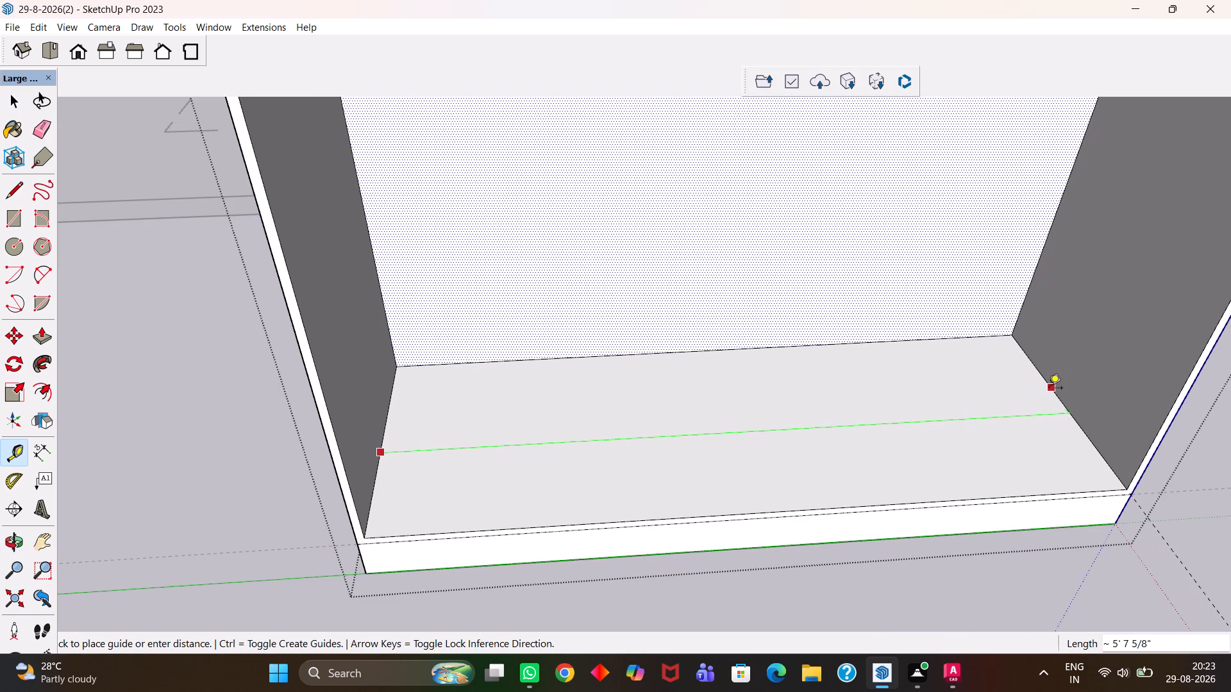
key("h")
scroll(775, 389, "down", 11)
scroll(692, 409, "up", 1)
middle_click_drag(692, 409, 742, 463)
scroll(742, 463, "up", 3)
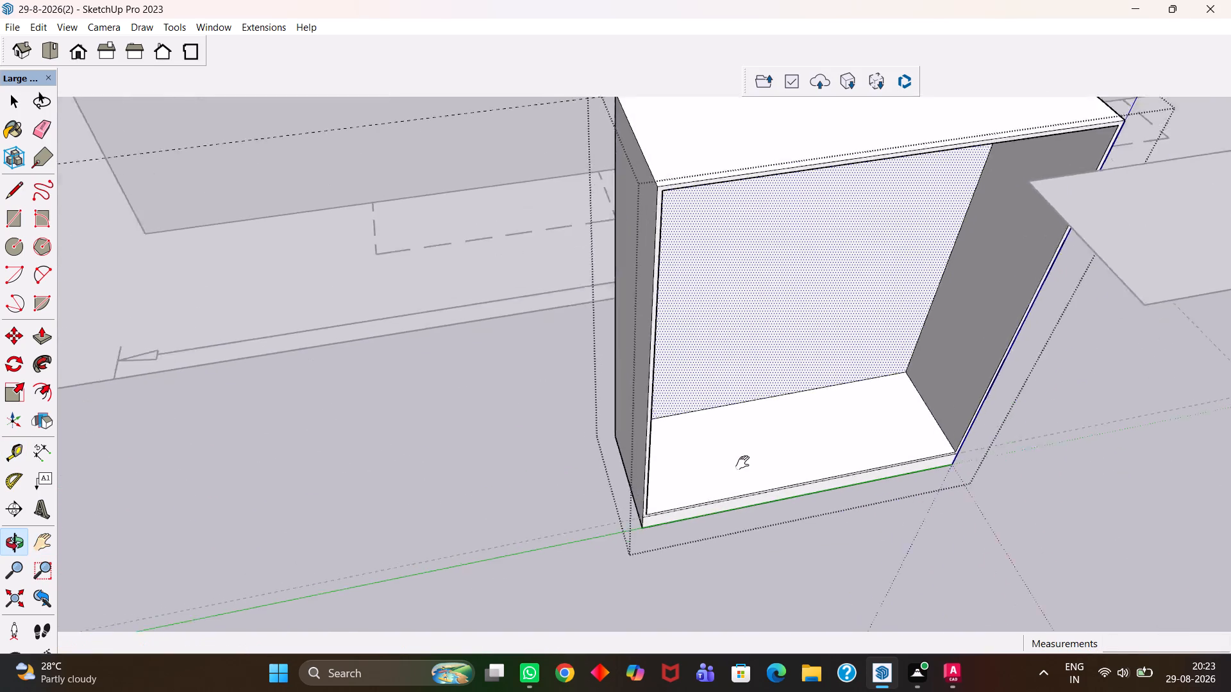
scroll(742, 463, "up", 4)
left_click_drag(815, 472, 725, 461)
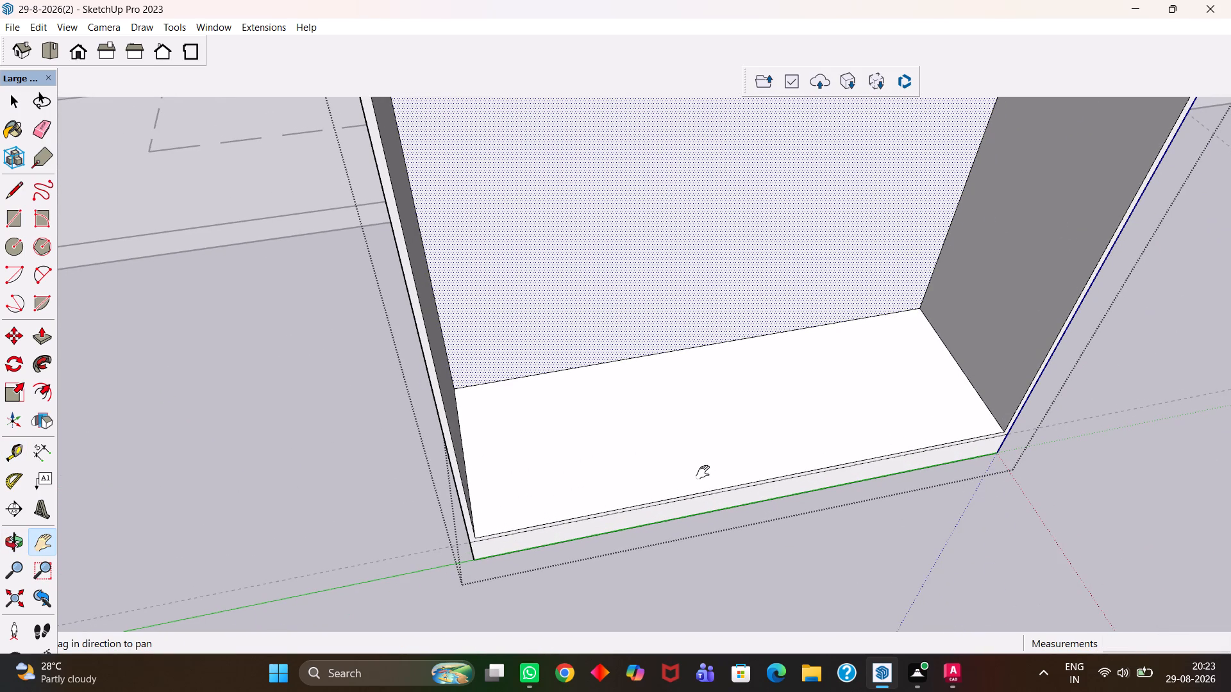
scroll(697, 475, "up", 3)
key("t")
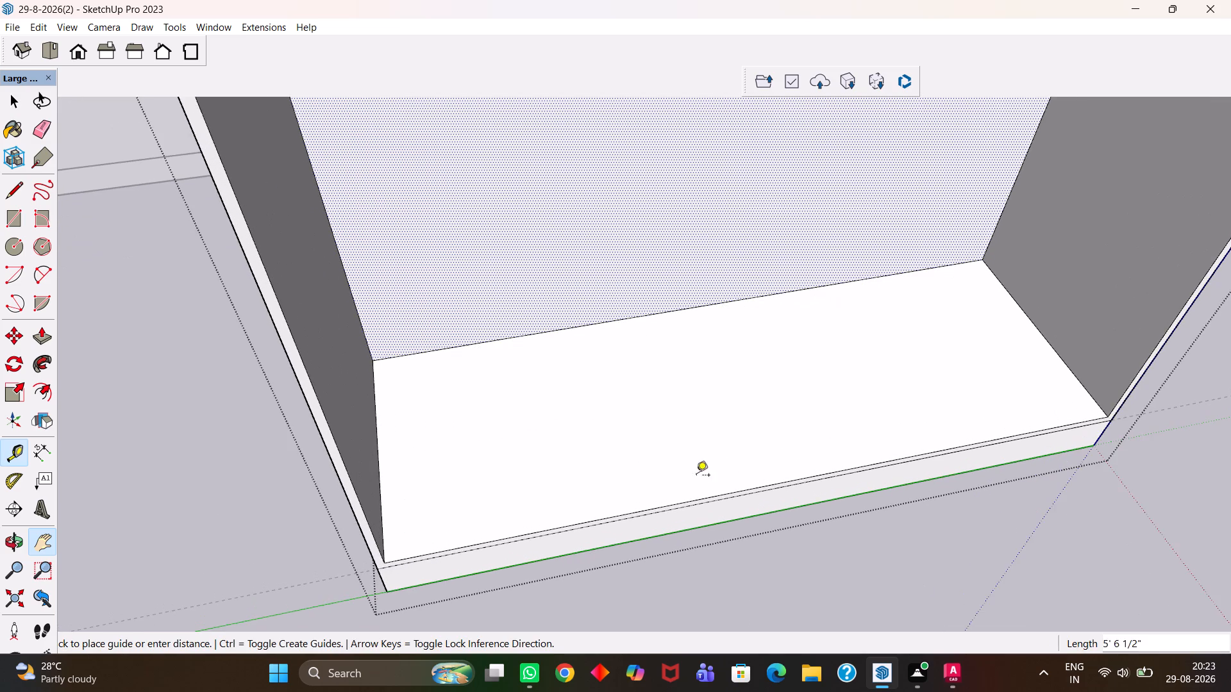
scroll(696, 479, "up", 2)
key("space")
Place a guide on the cabinet's inner floor, 3" in from its front edge.
key("t")
scroll(714, 493, "up", 1)
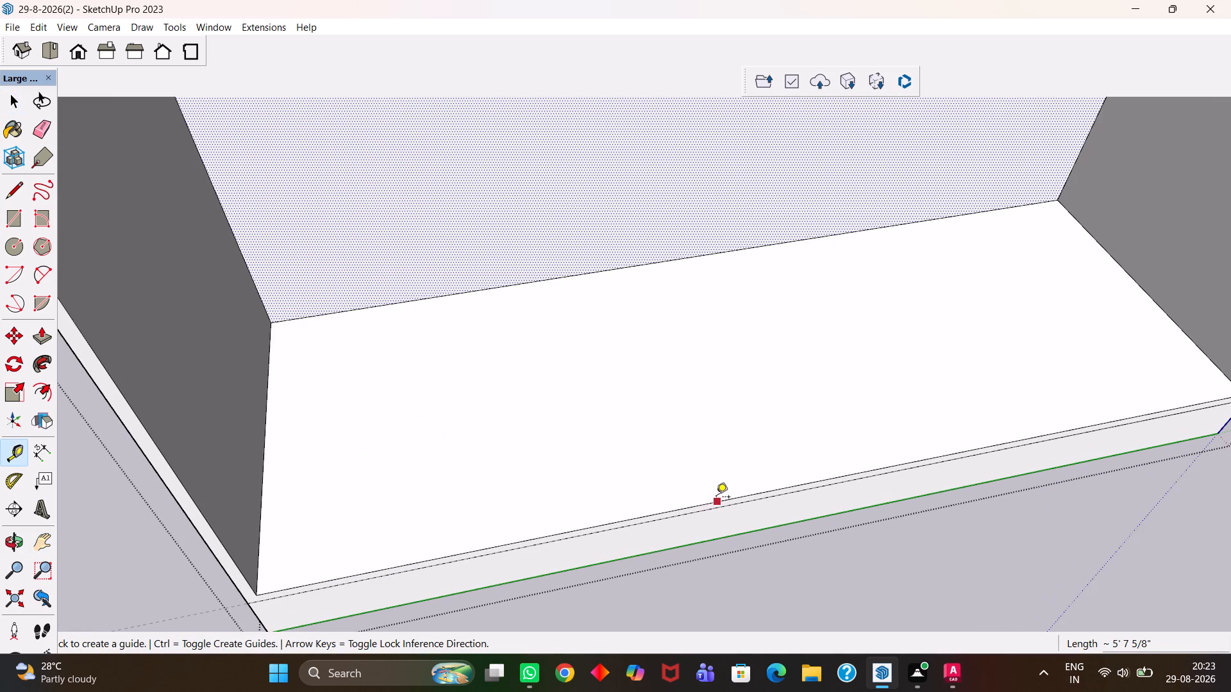
left_click(717, 502)
type("3\"")
key("Return")
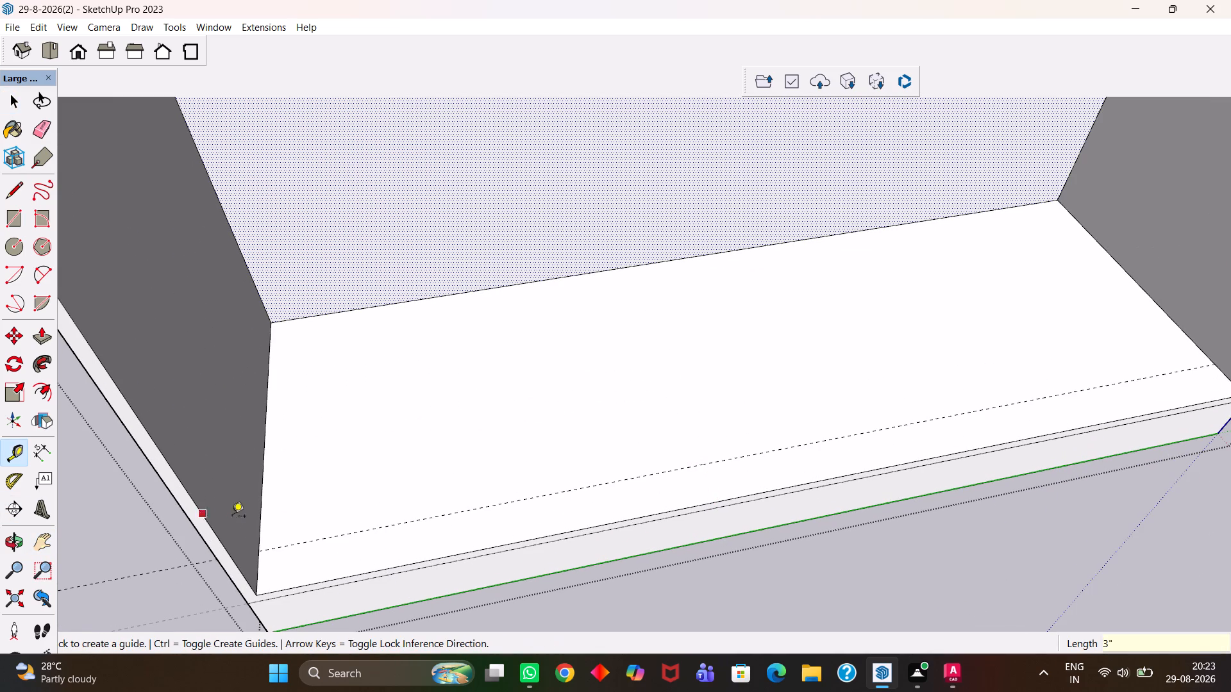
Place a front-to-back guide on the cabinet floor through the midpoint of its front edge, about 2' 9 13/16" from the inner side.
left_click(260, 504)
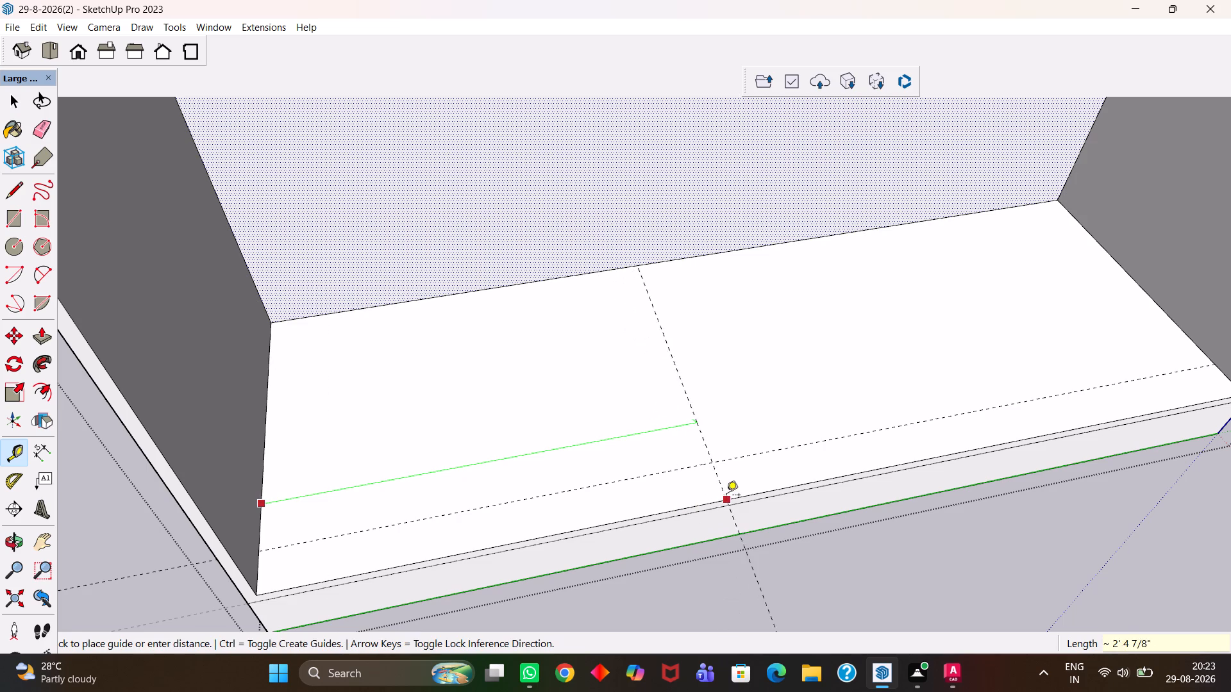
left_click(795, 482)
Place a guide 1'5" forward of the 3" guide on the cabinet floor.
left_click(723, 464)
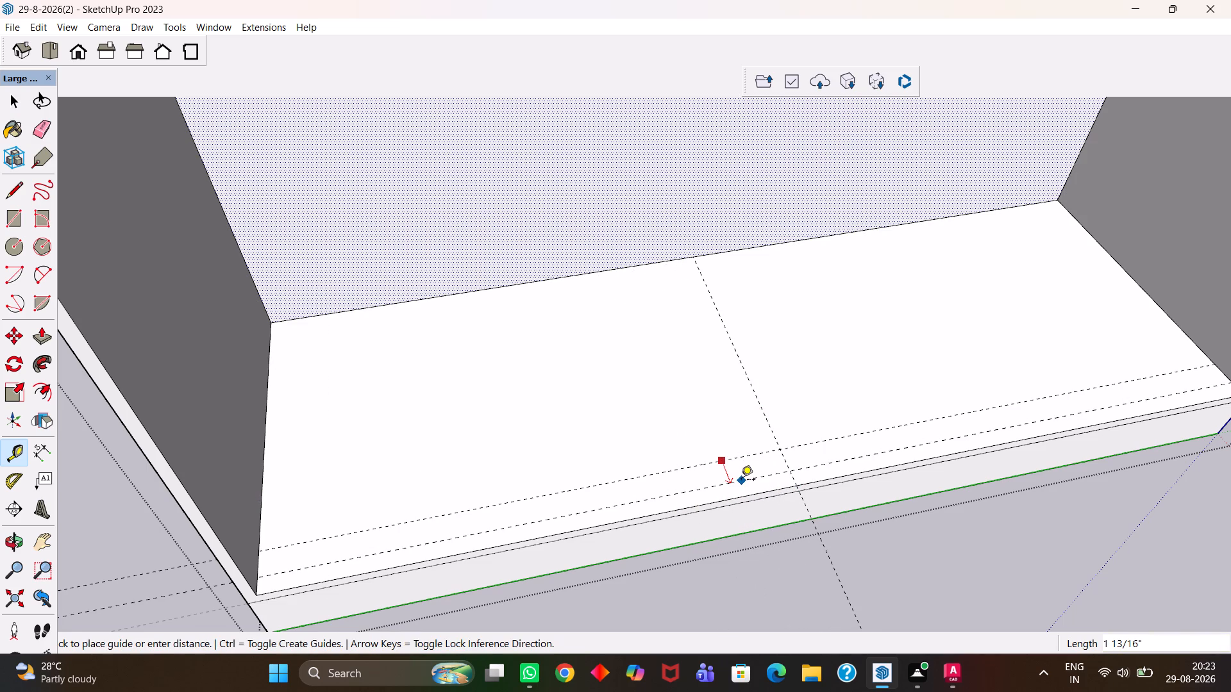
key("1")
type("'5\"")
key("Return")
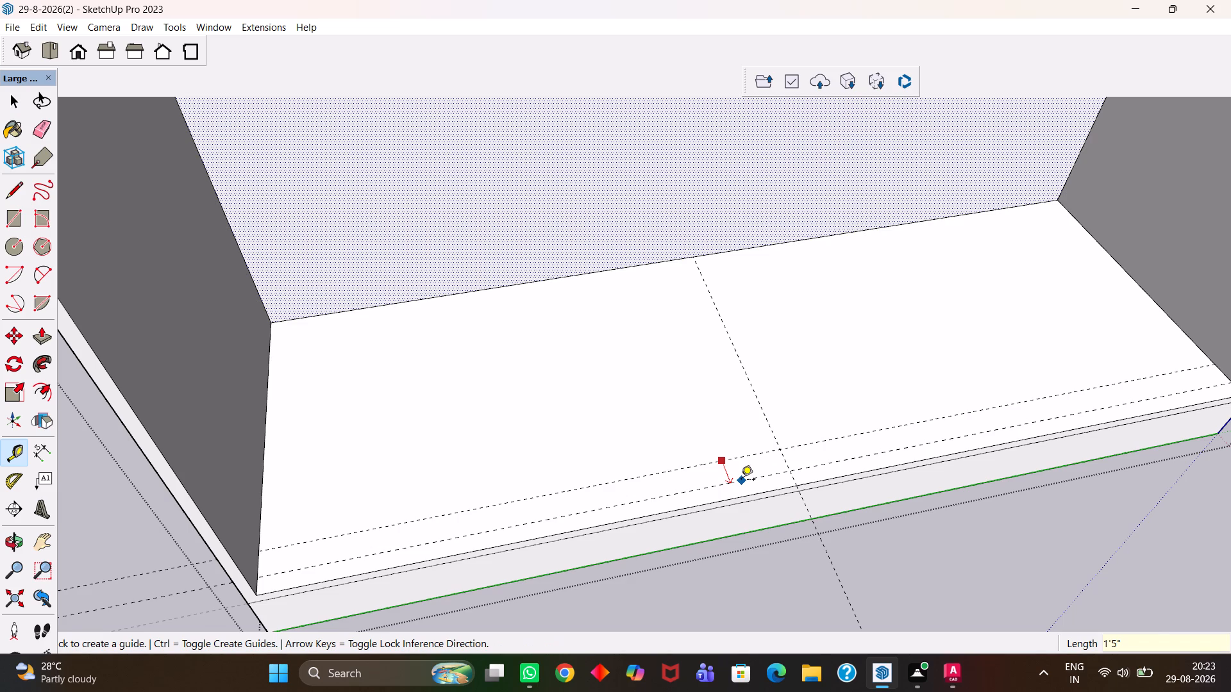
Place a guide 1.5" forward of the 3" guide, between it and the cabinet floor's front edge.
left_click(719, 459)
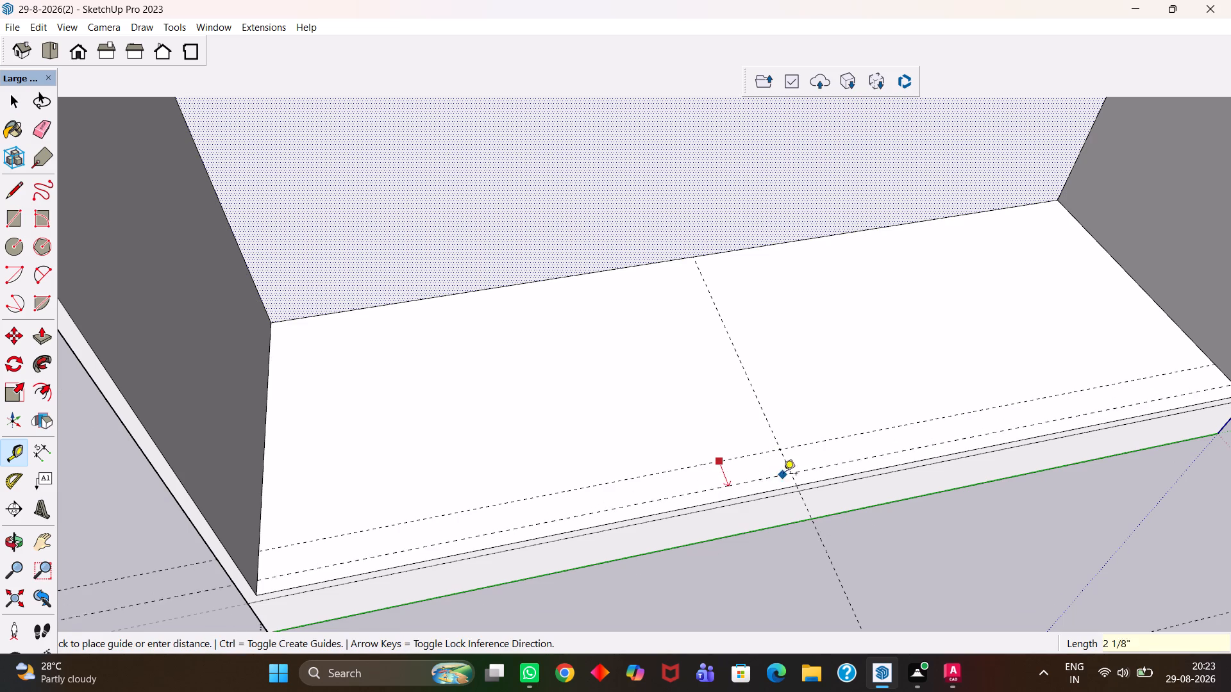
type("1.5\"")
key("Return")
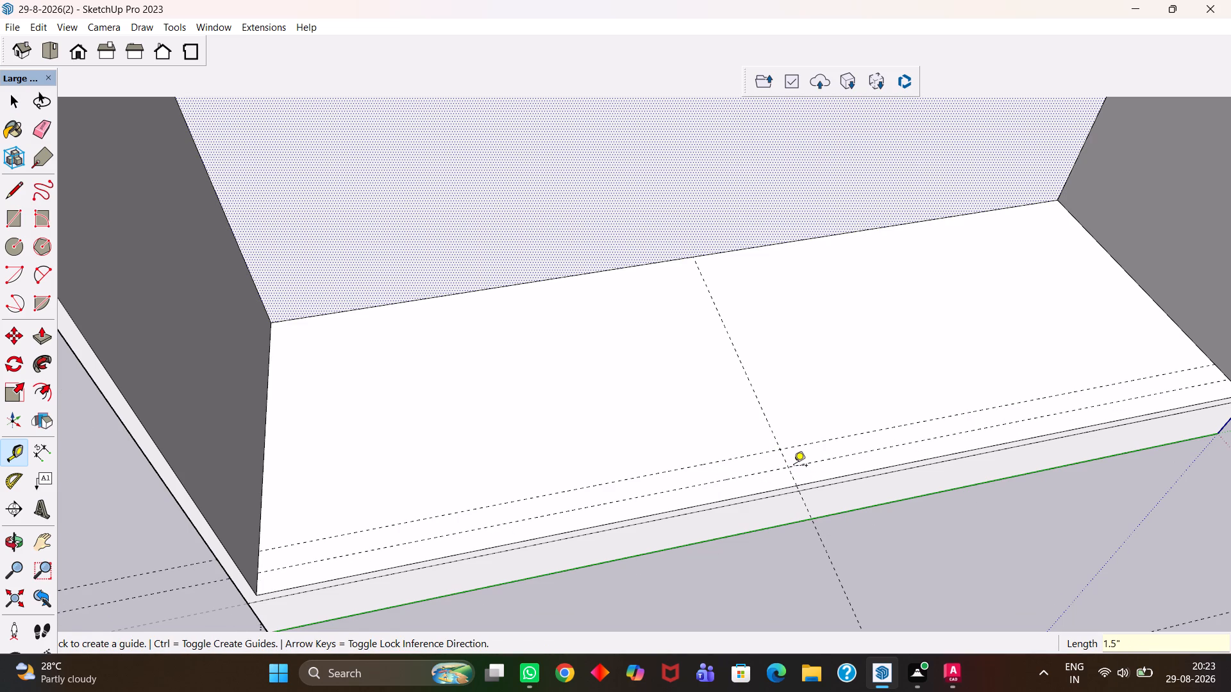
Draw a rectangle 1 1/2" by about 2' 9 7/16" between the two floor guides, from the inner side to the centre guide.
middle_click_drag(639, 507, 605, 507)
key("h")
left_click_drag(506, 502, 624, 474)
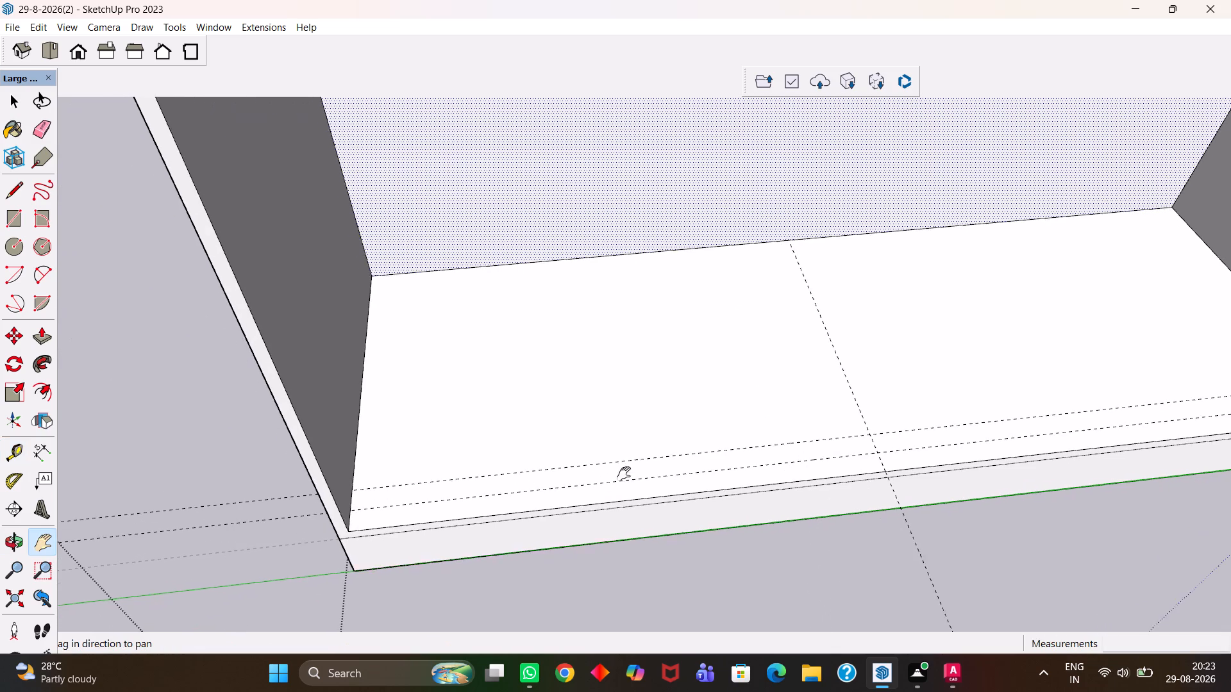
left_click_drag(624, 474, 627, 473)
scroll(471, 478, "up", 3)
key("r")
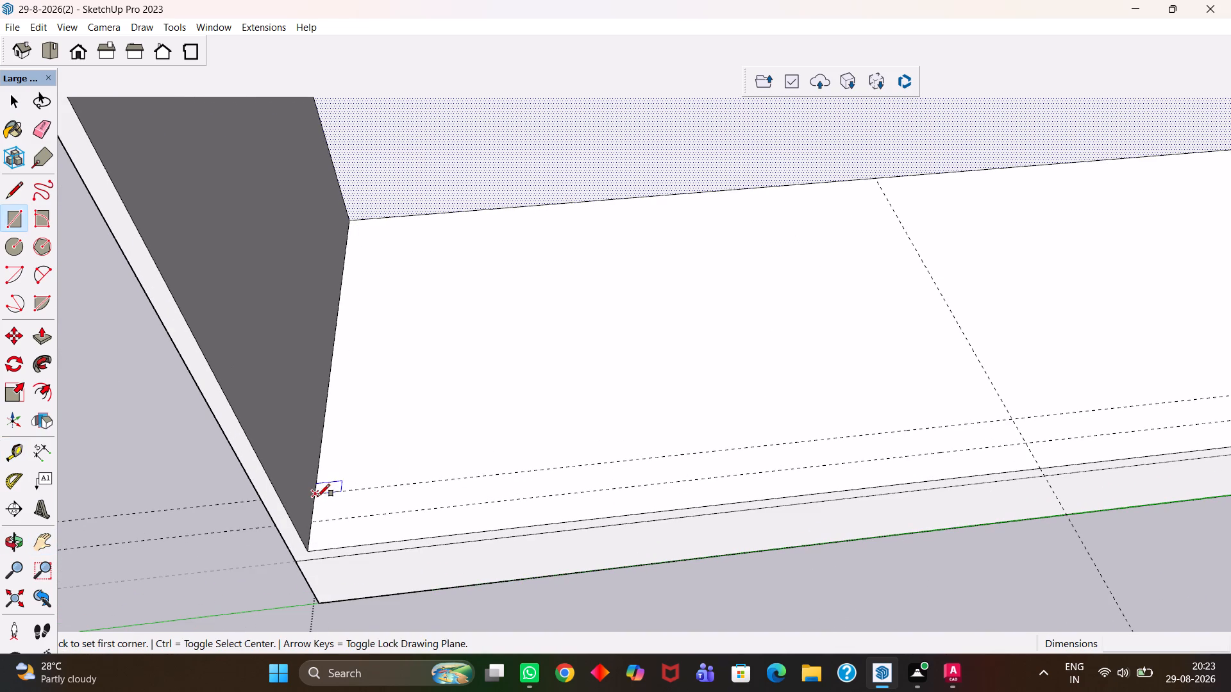
left_click(317, 491)
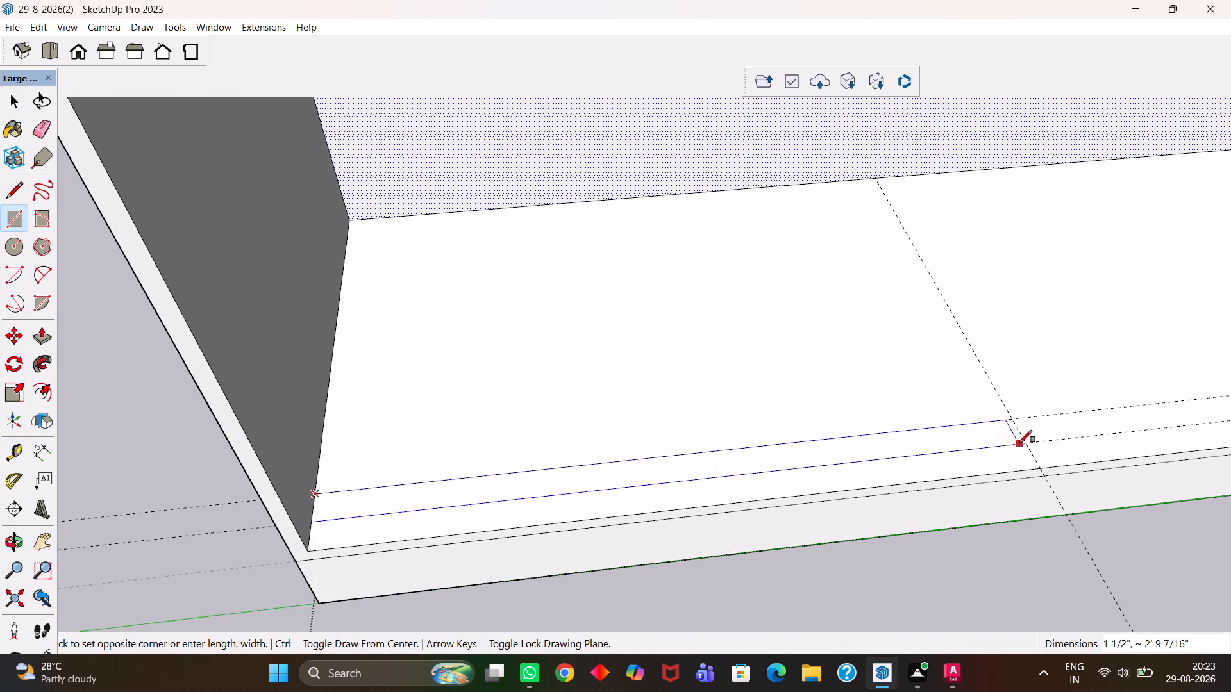
left_click(1022, 443)
Move the thin rectangle's face about 3' 1/4" away from the cabinet floor, into the open space outside the cabinet.
scroll(911, 455, "down", 6)
scroll(850, 459, "down", 2)
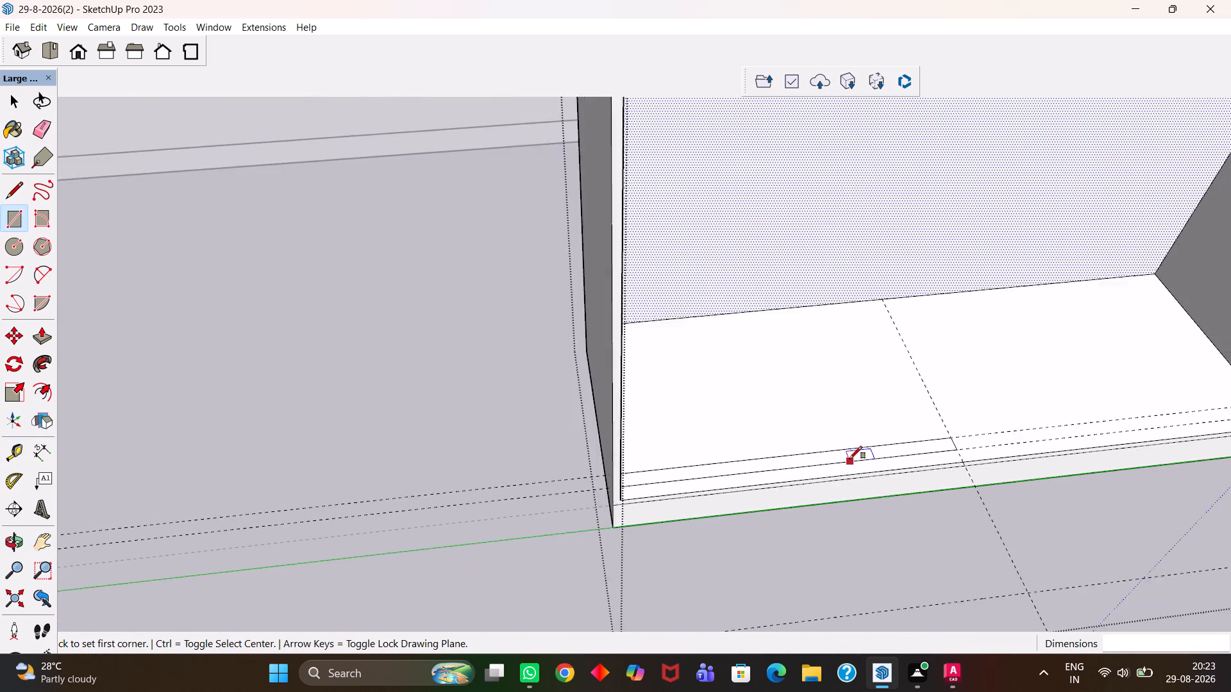
scroll(850, 459, "down", 2)
scroll(843, 463, "up", 3)
key("space")
left_click(854, 452)
scroll(854, 452, "down", 5)
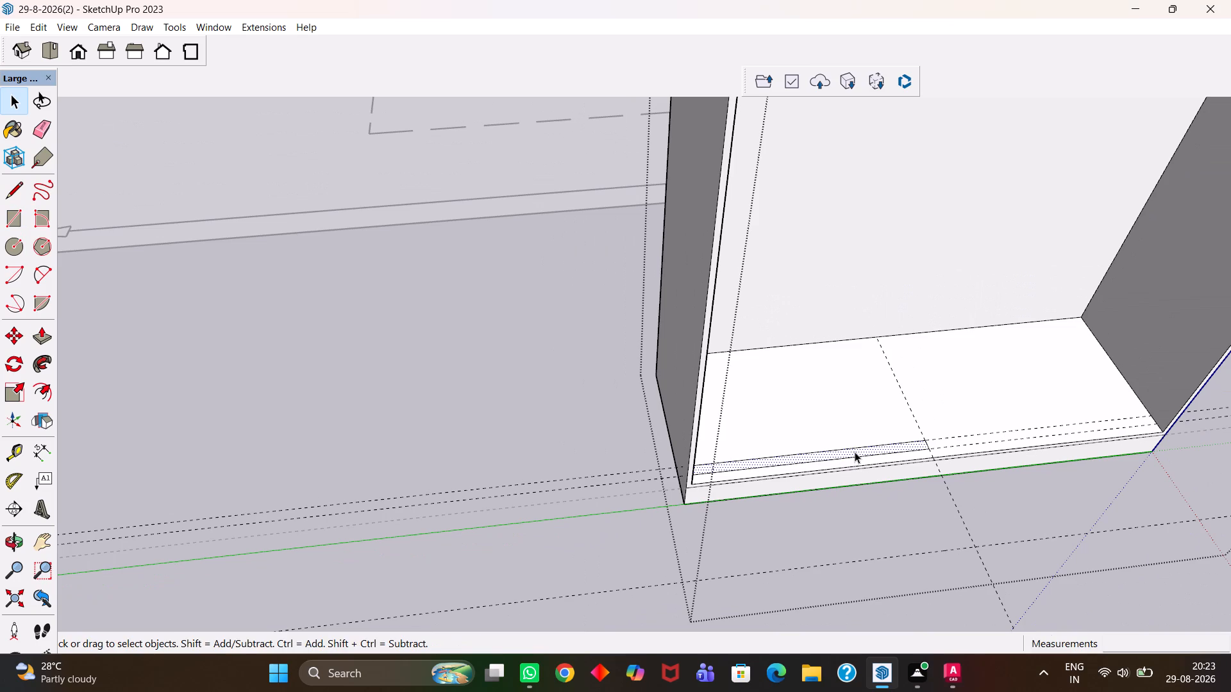
key("m")
left_click(857, 452)
left_click(621, 545)
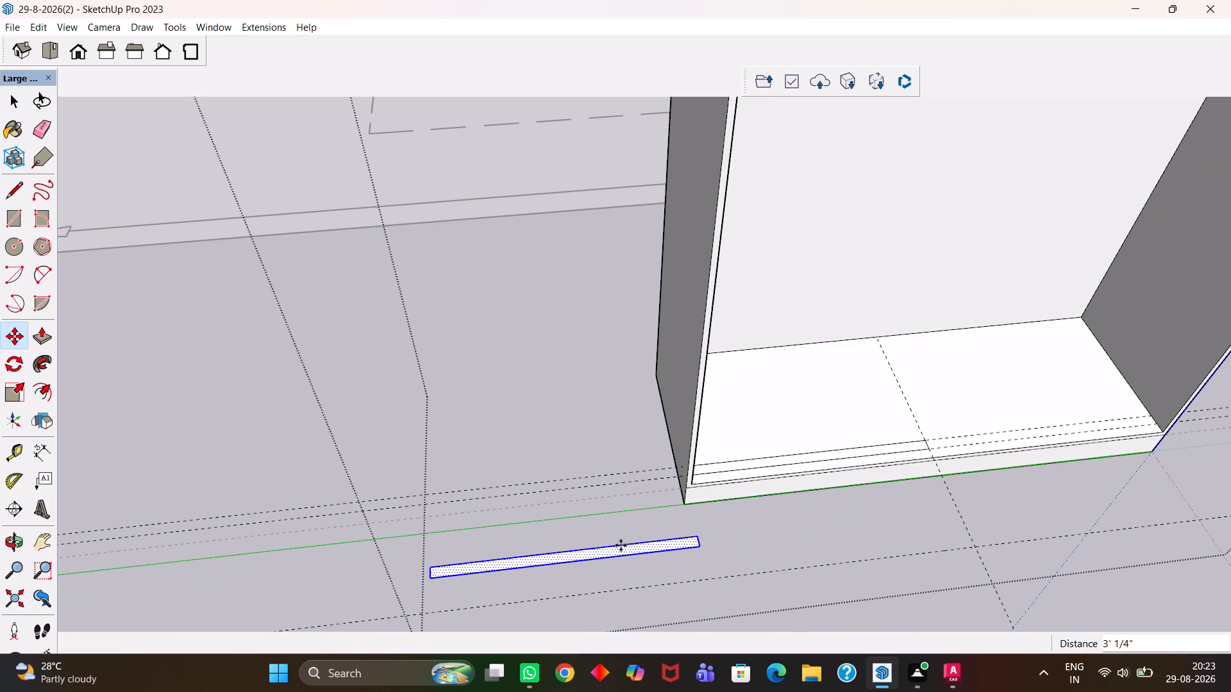
Pull the thin rectangle up about 6' 7 5/16", level with the top of the cabinet opening, to form a shutter panel.
scroll(634, 545, "up", 2)
key("p")
left_click(658, 546)
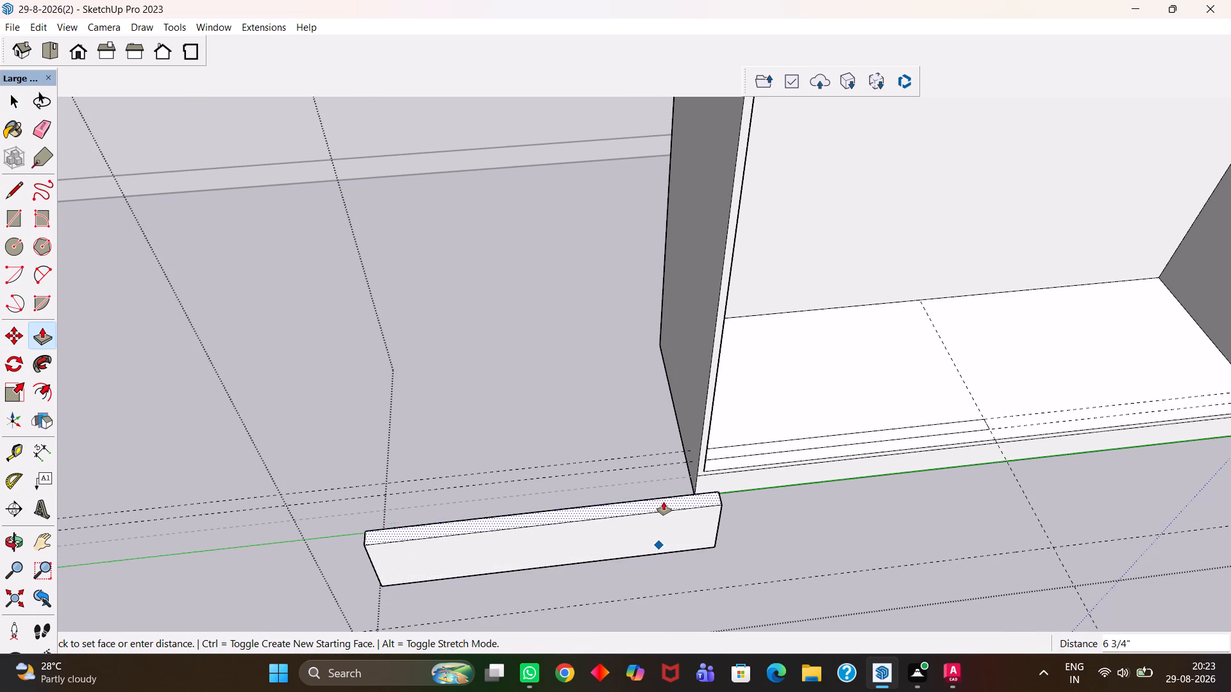
scroll(662, 486, "down", 11)
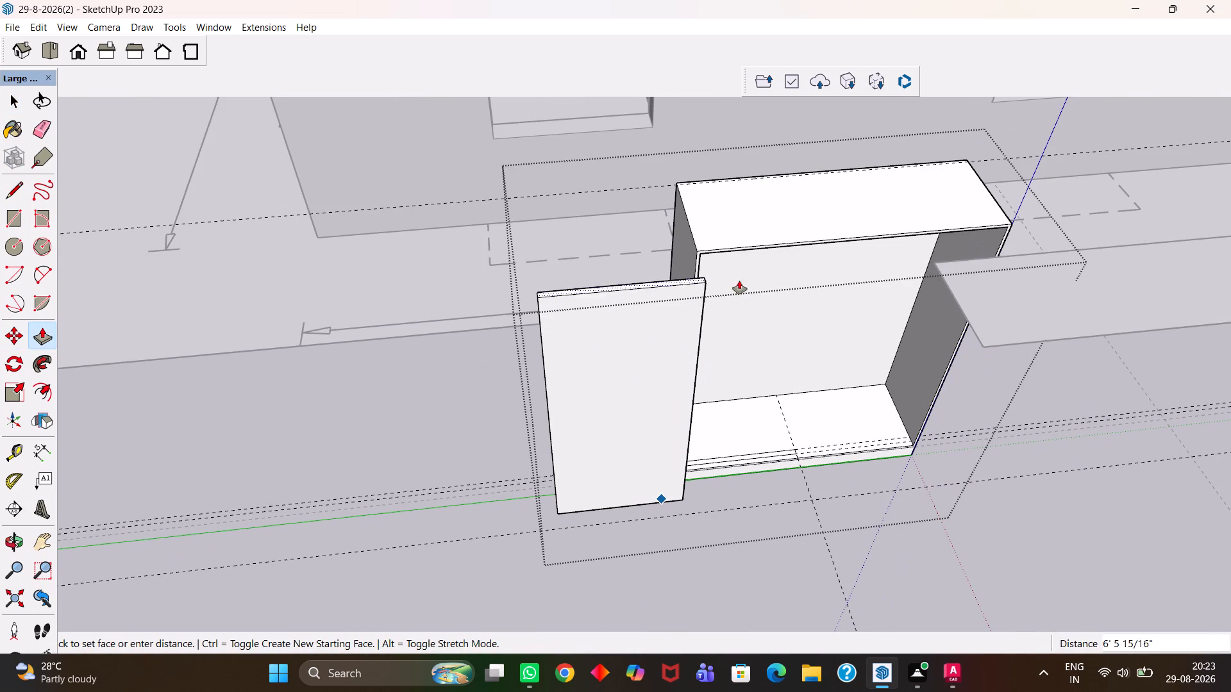
left_click(739, 249)
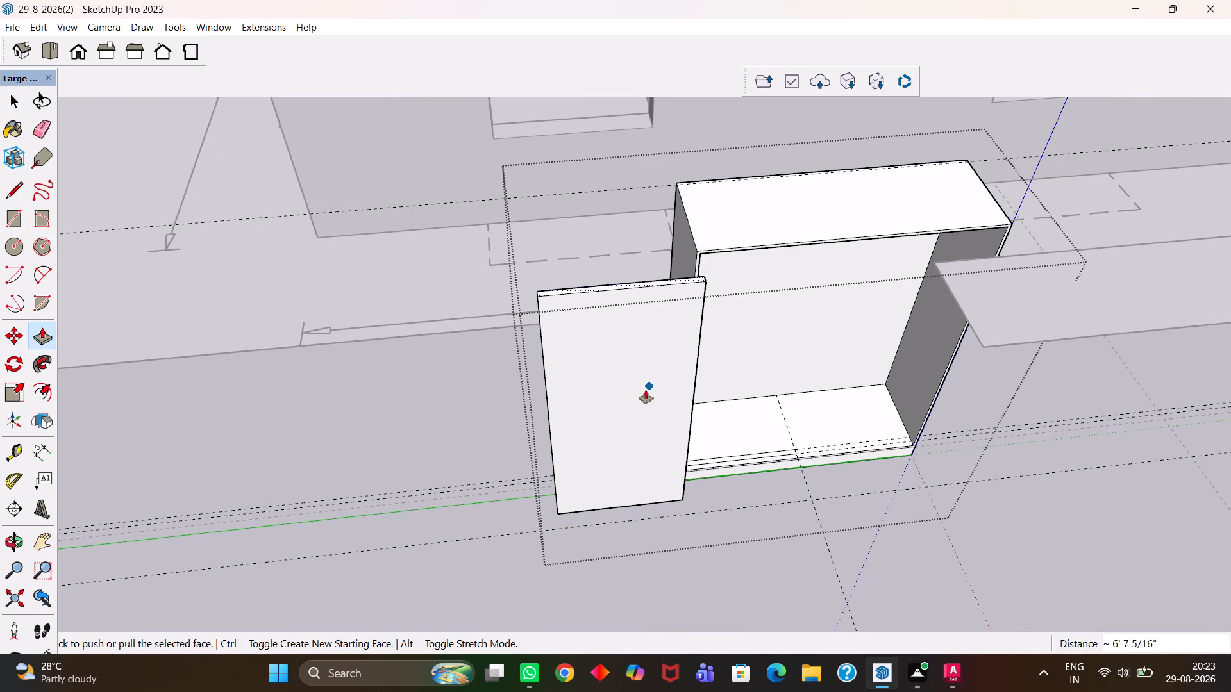
Make the whole shutter panel a group.
middle_click_drag(646, 390, 654, 411)
scroll(649, 400, "up", 1)
key("space")
triple_click(638, 414)
right_click(638, 414)
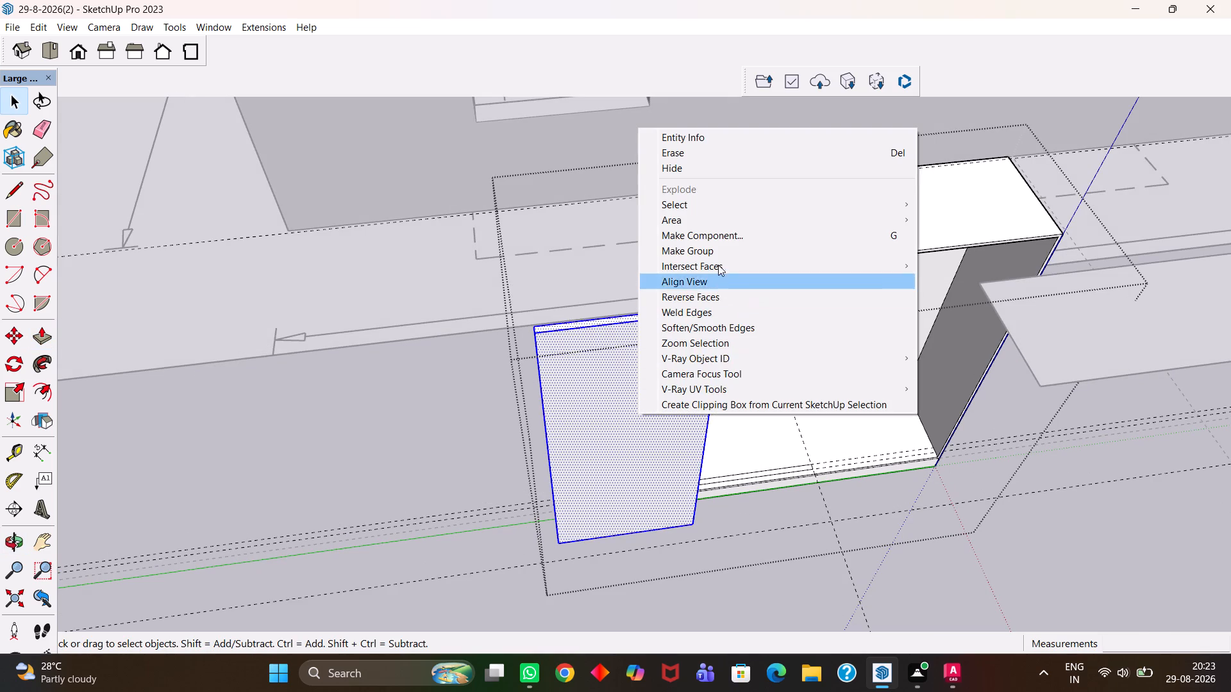
left_click(718, 254)
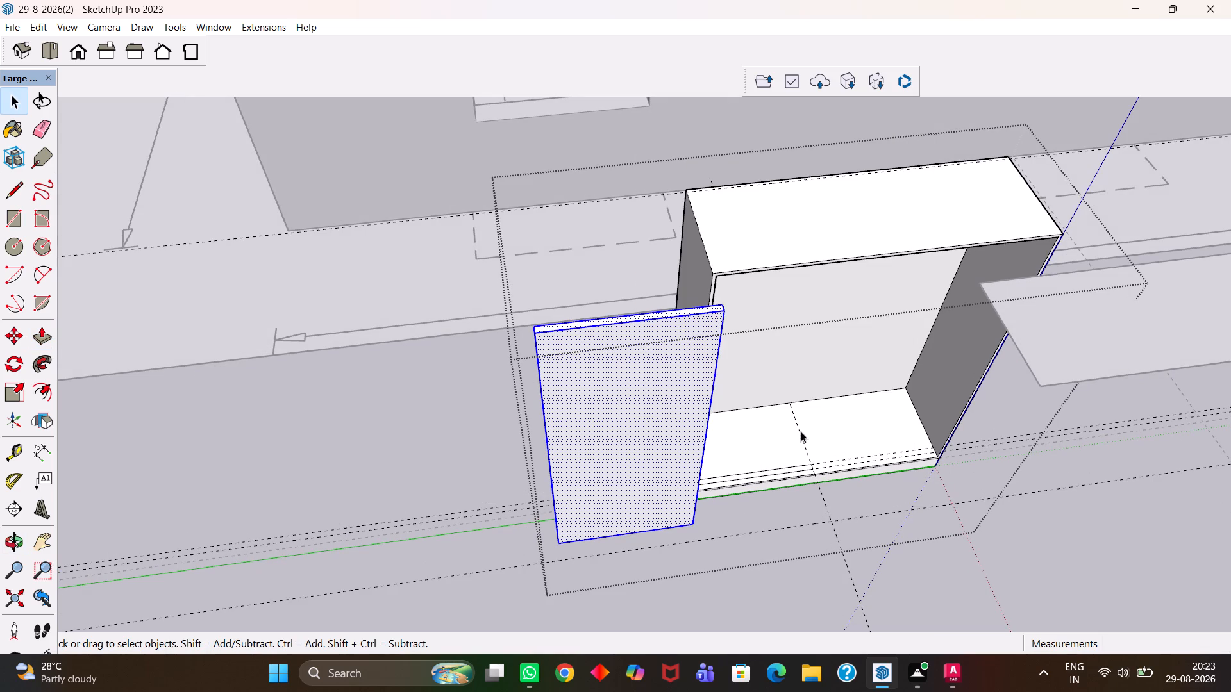
key("space")
left_click(818, 417)
double_click(627, 482)
left_click(833, 551)
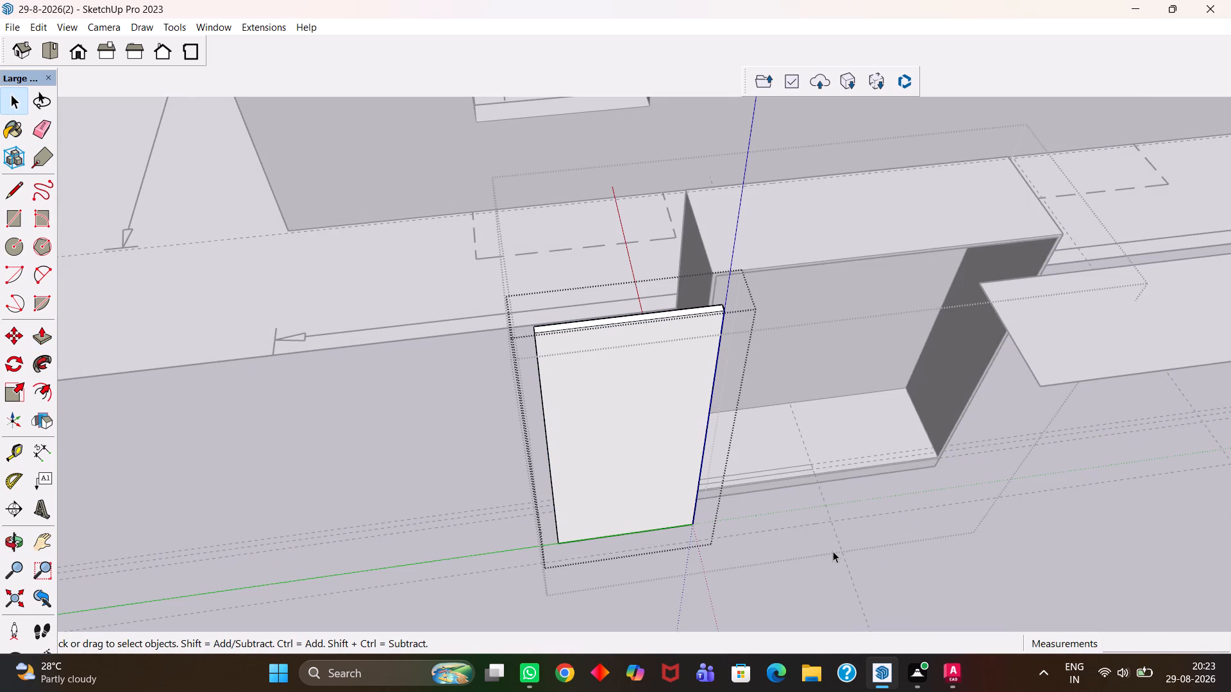
Move the shutter group by its bottom front corner onto the inner front corner of the cabinet floor.
left_click(619, 477)
key("m")
left_click(560, 540)
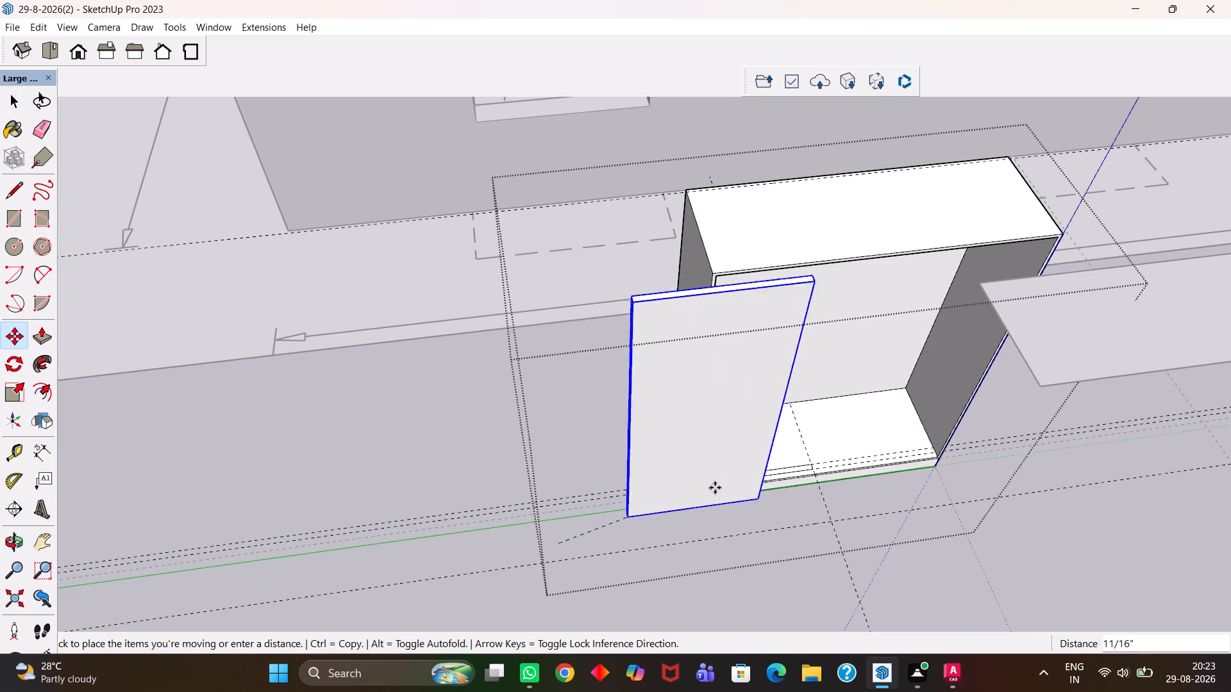
scroll(753, 478, "up", 8)
scroll(658, 468, "up", 4)
scroll(603, 502, "up", 2)
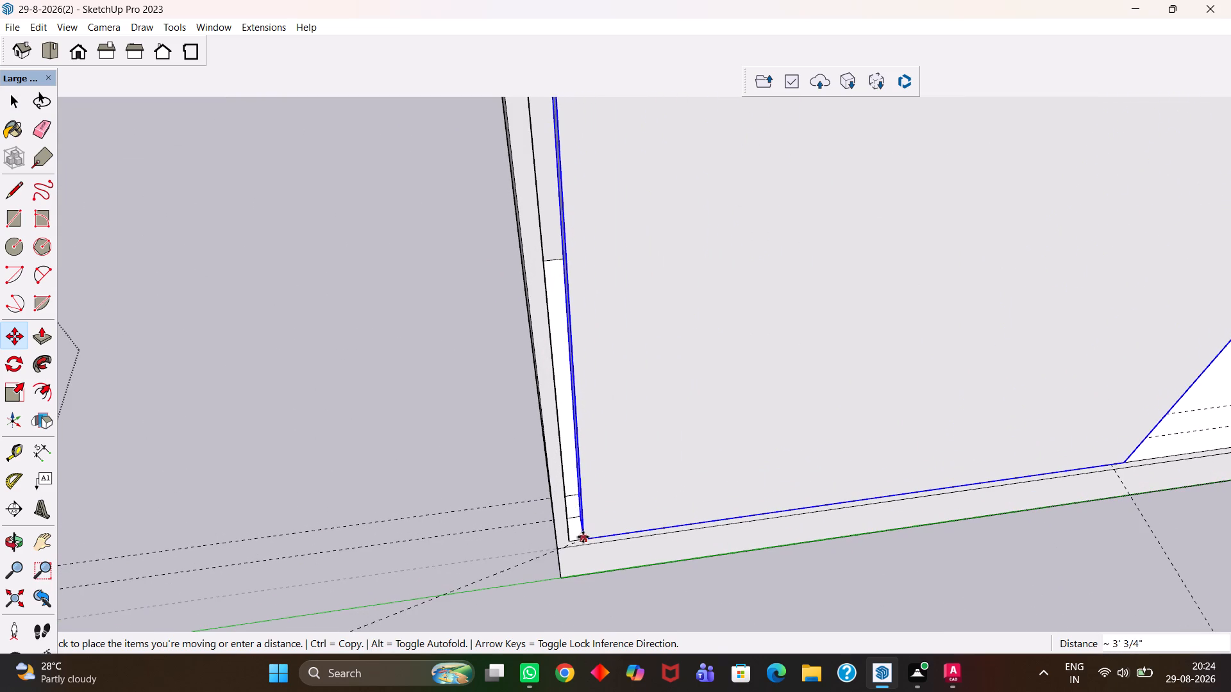
left_click(571, 538)
Copy the shutter group about 2' 9 13/16" across to the open half, starting at the first shutter's rear bottom corner.
key("h")
scroll(571, 538, "down", 4)
left_click_drag(719, 495, 487, 542)
left_click_drag(582, 533, 481, 491)
scroll(482, 485, "down", 5)
key("m")
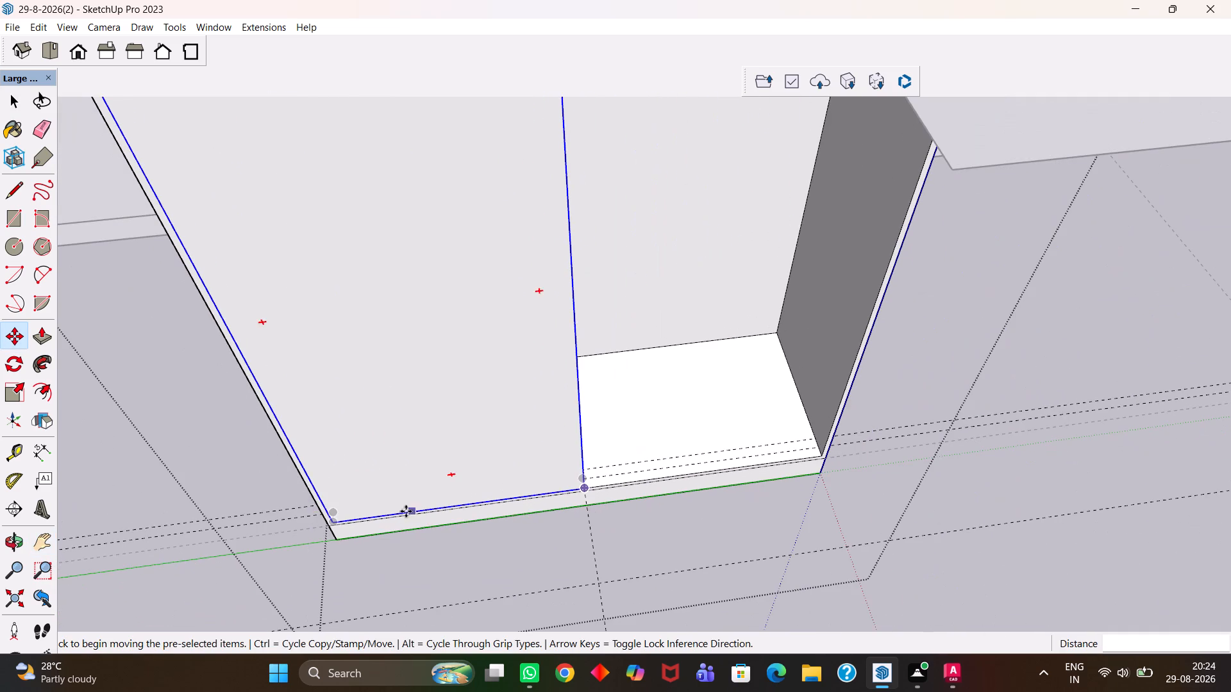
left_click(334, 525)
scroll(588, 459, "up", 6)
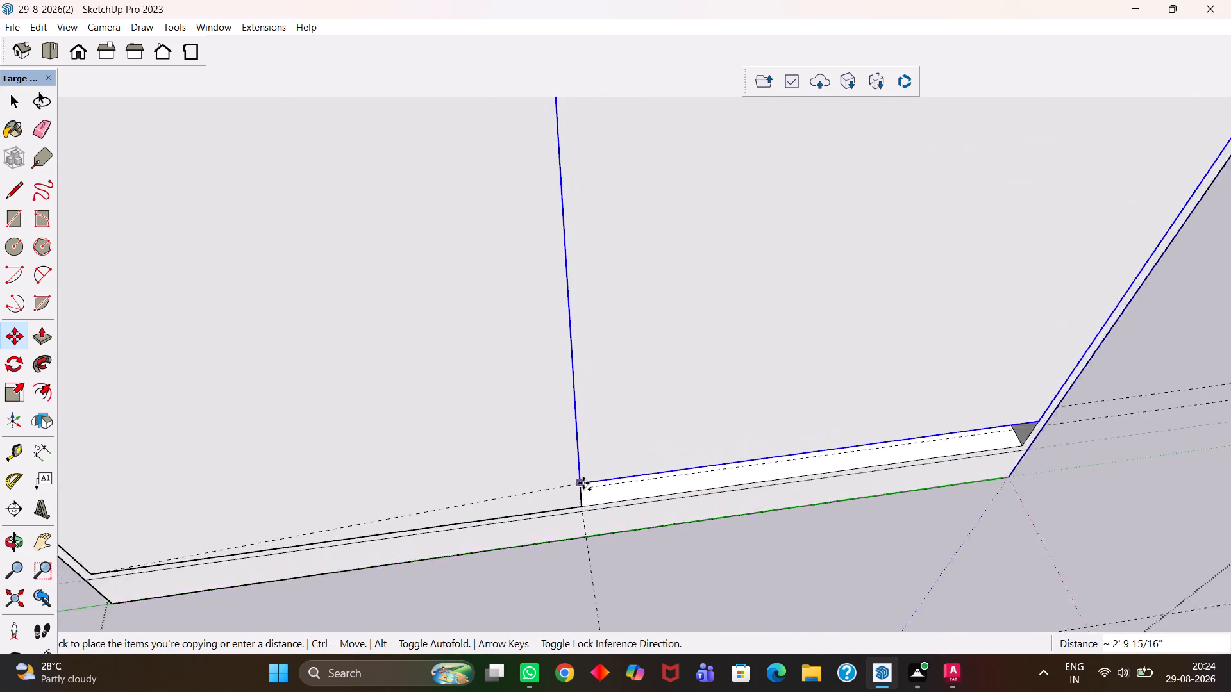
scroll(583, 483, "up", 4)
middle_click_drag(601, 491, 435, 454)
scroll(530, 478, "up", 1)
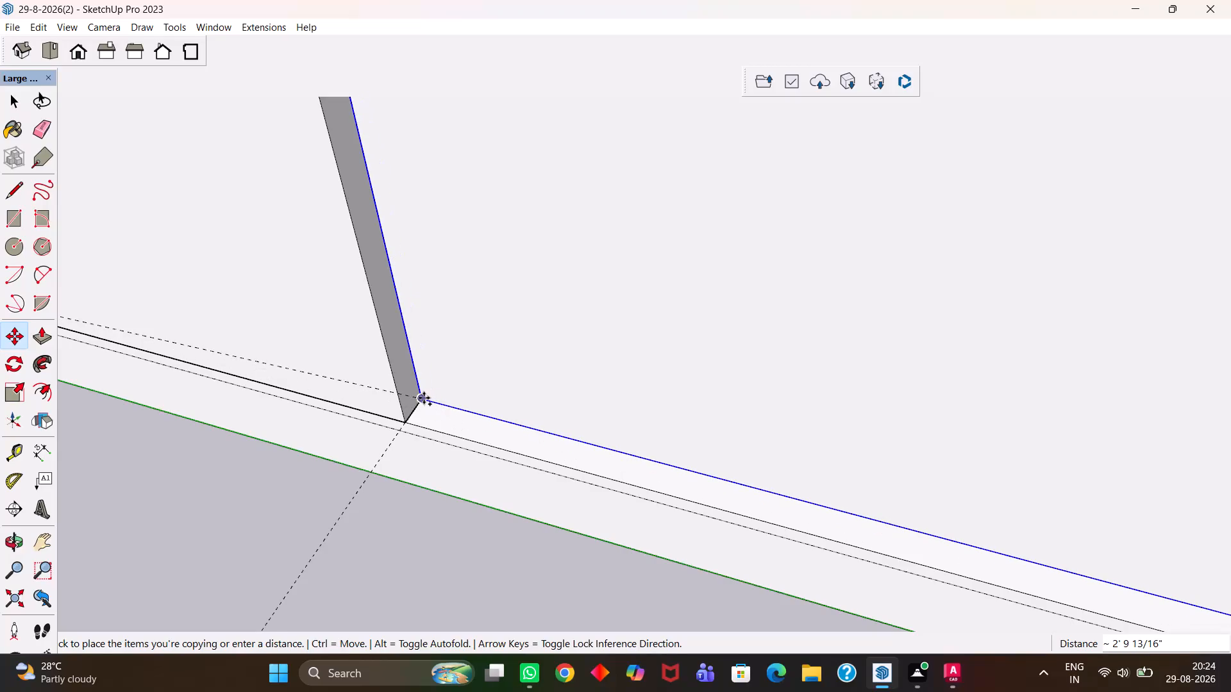
left_click(424, 398)
Make the wardrobe's cabinet body a group of its own, leaving out the two shutters.
scroll(449, 427, "down", 18)
key("h")
scroll(446, 439, "up", 1)
middle_click_drag(445, 438, 478, 441)
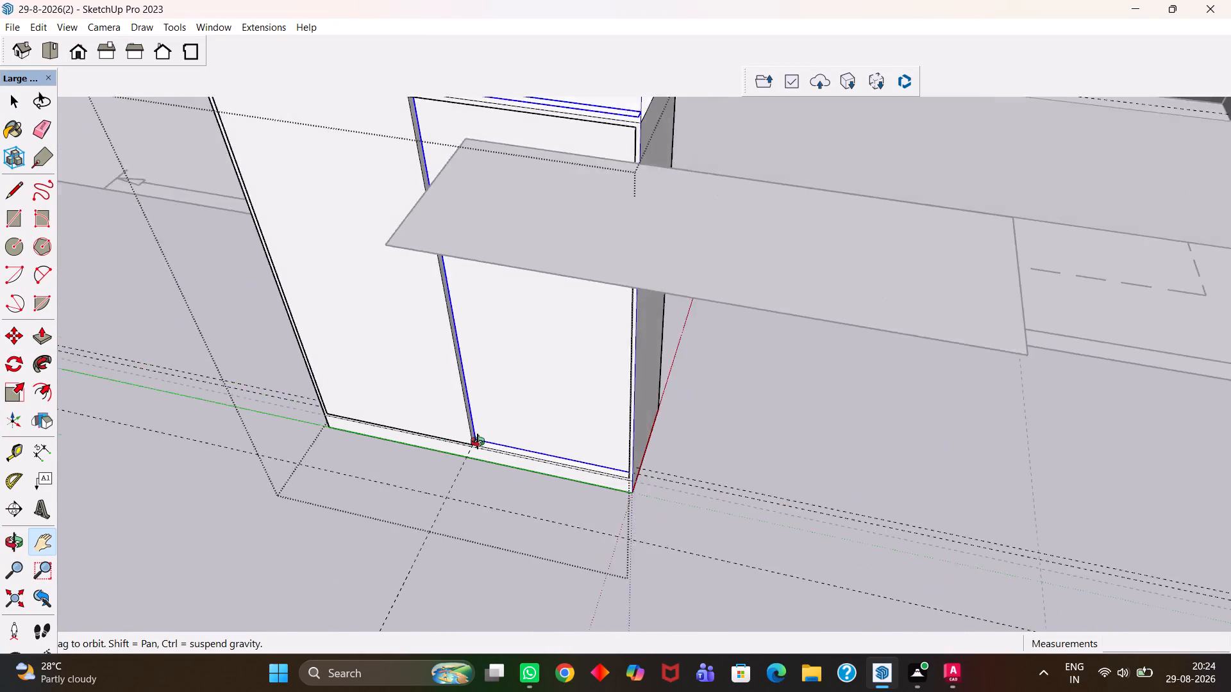
middle_click_drag(478, 441, 628, 450)
scroll(630, 452, "down", 7)
scroll(641, 432, "up", 1)
middle_click_drag(641, 432, 654, 452)
key("space")
scroll(636, 347, "up", 4)
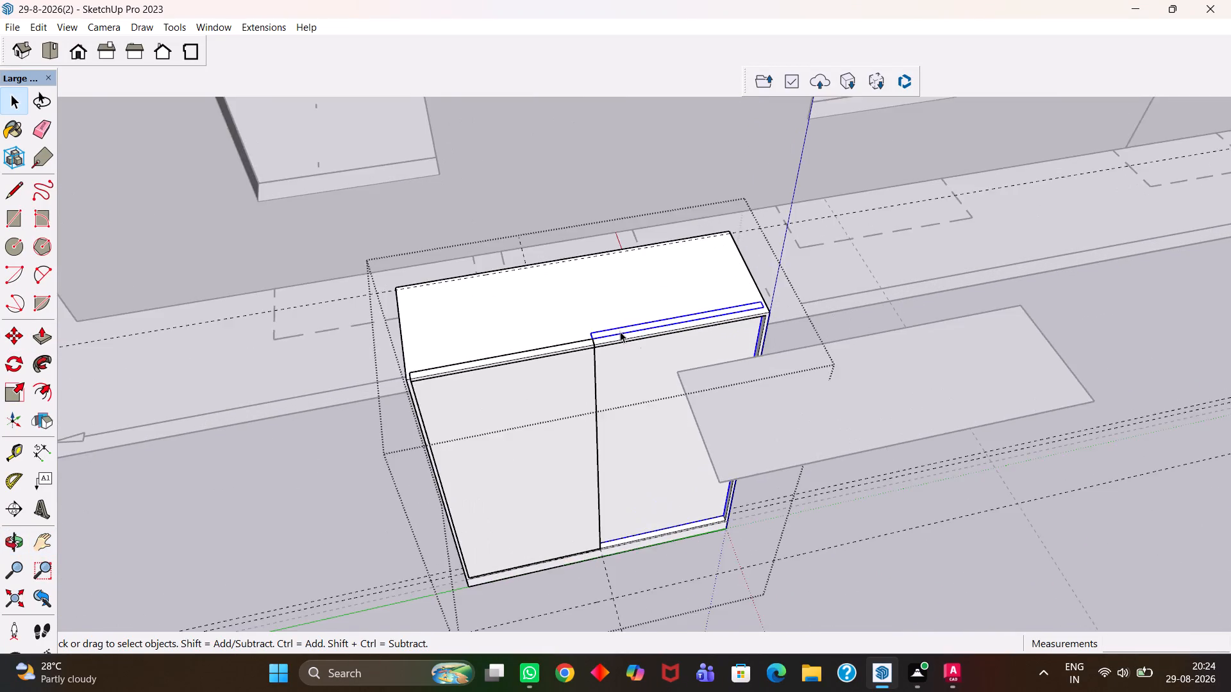
scroll(620, 331, "up", 11)
double_click(601, 343)
left_click(599, 340)
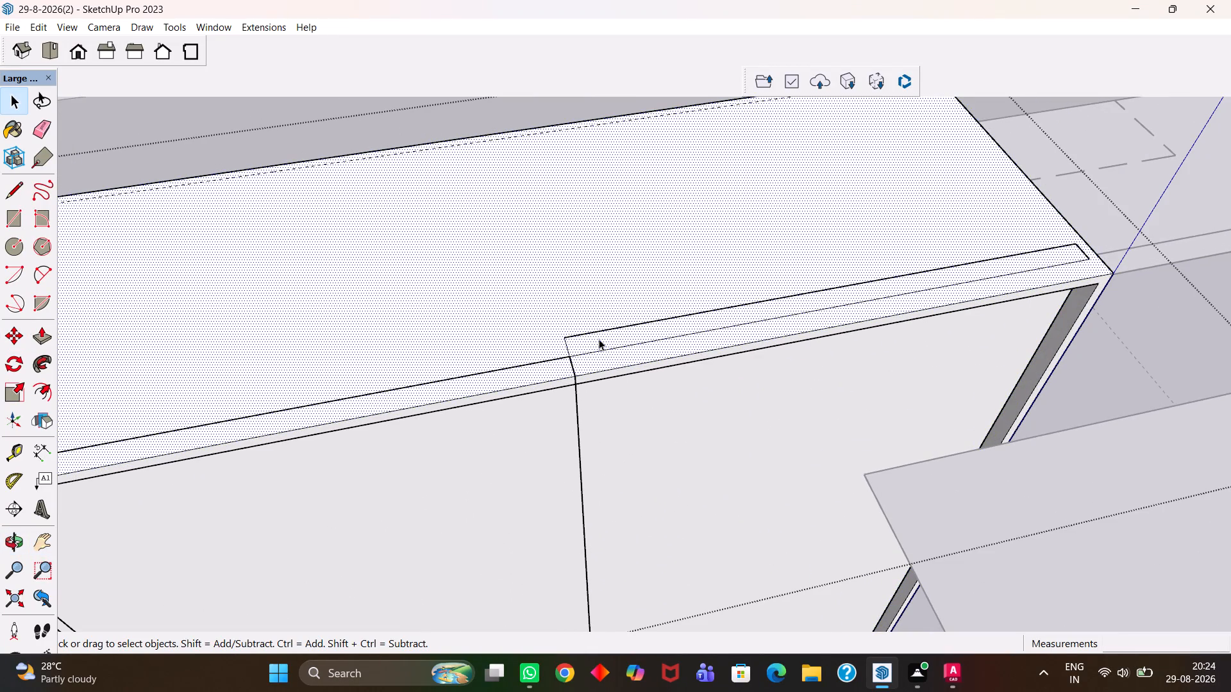
left_click(599, 339)
left_click(599, 339)
left_click(619, 377)
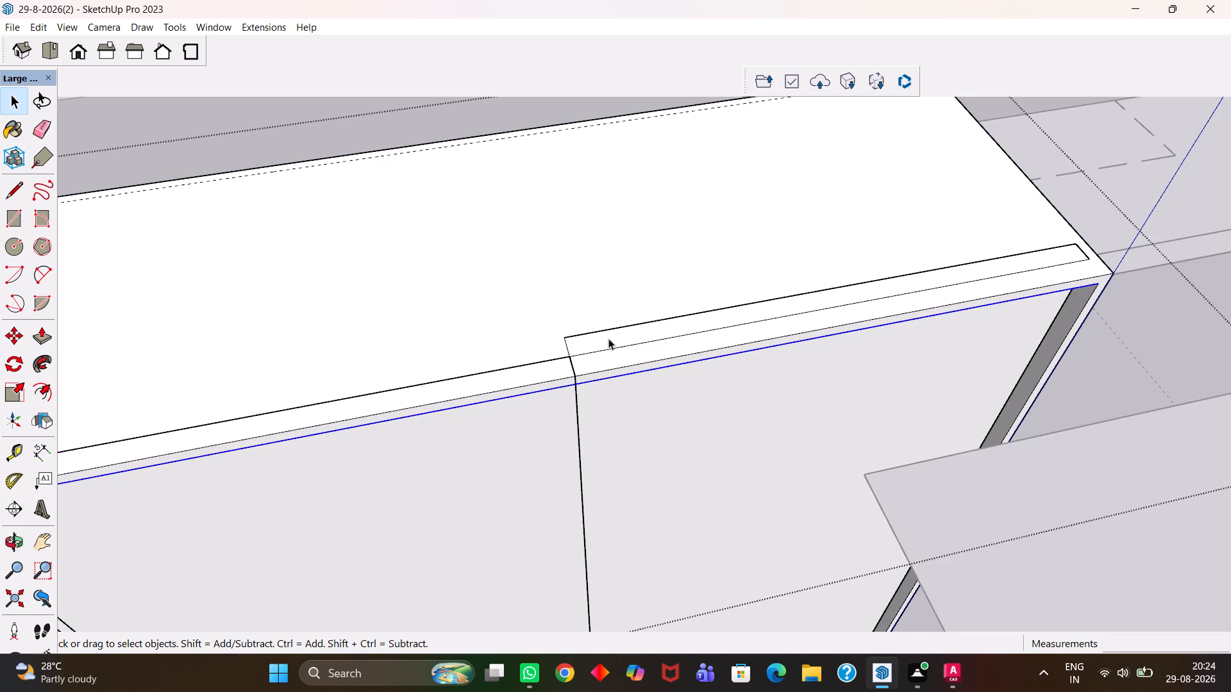
triple_click(580, 314)
left_click(578, 313)
right_click(575, 309)
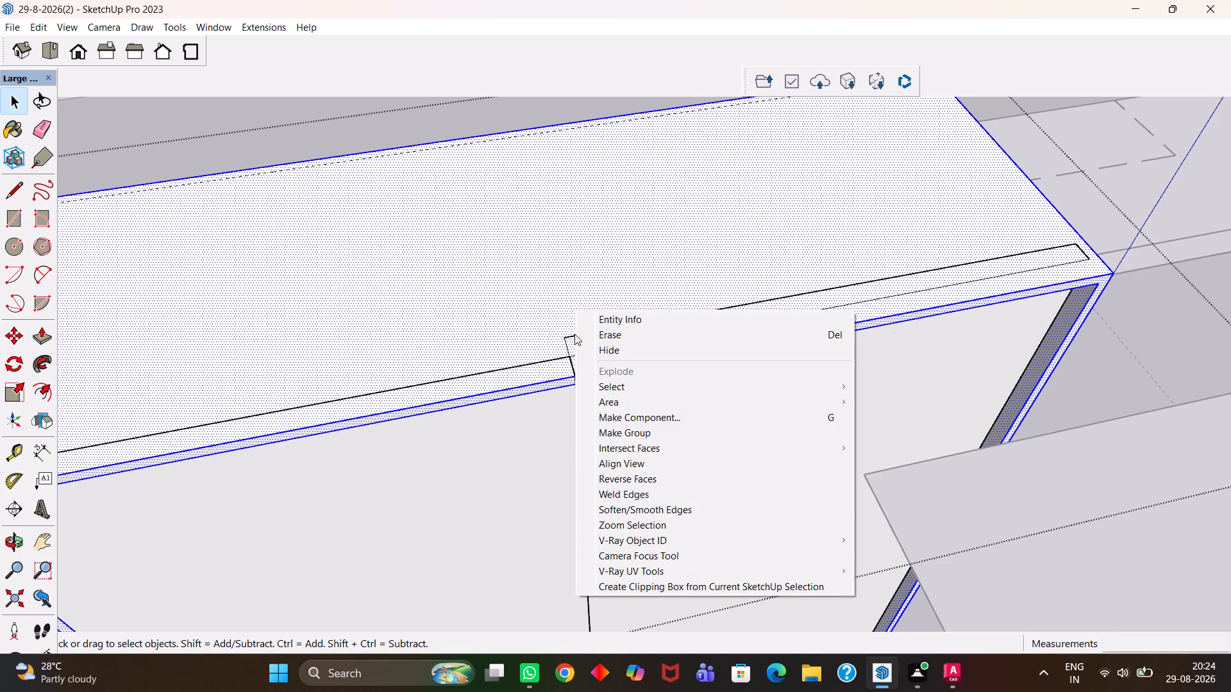
left_click(631, 427)
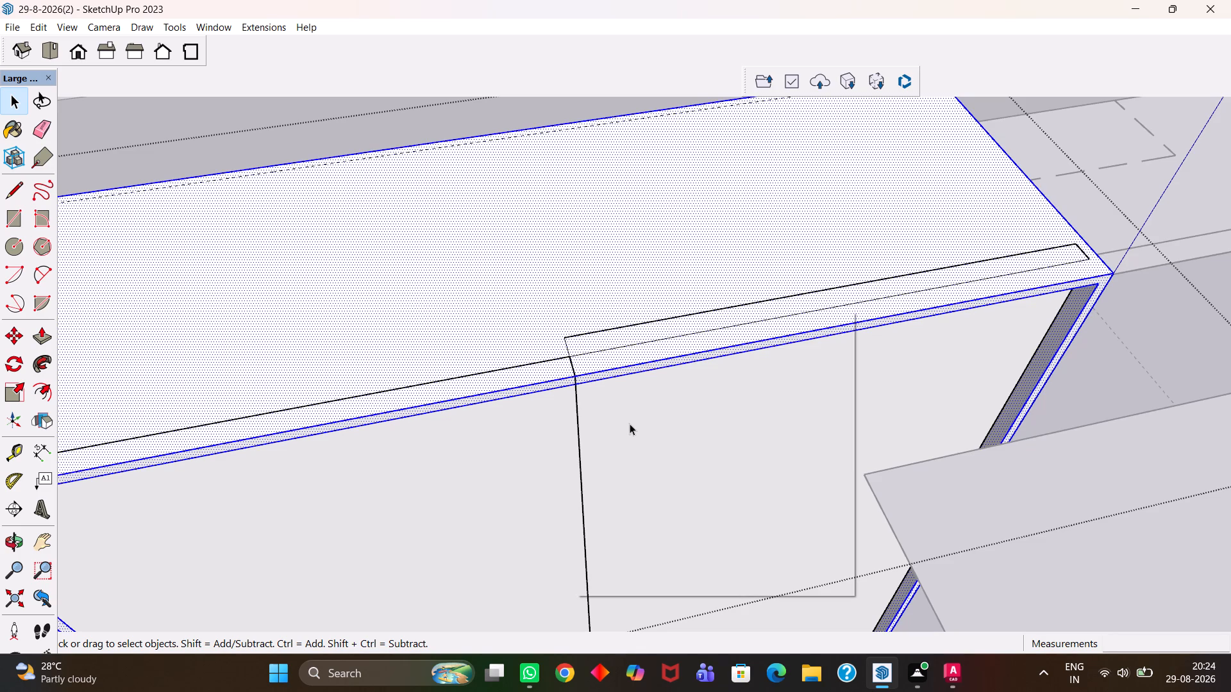
Push the top face of the copied shutter down about 1/4" so it sits inside the cabinet opening.
left_click(587, 353)
double_click(586, 344)
left_click(586, 343)
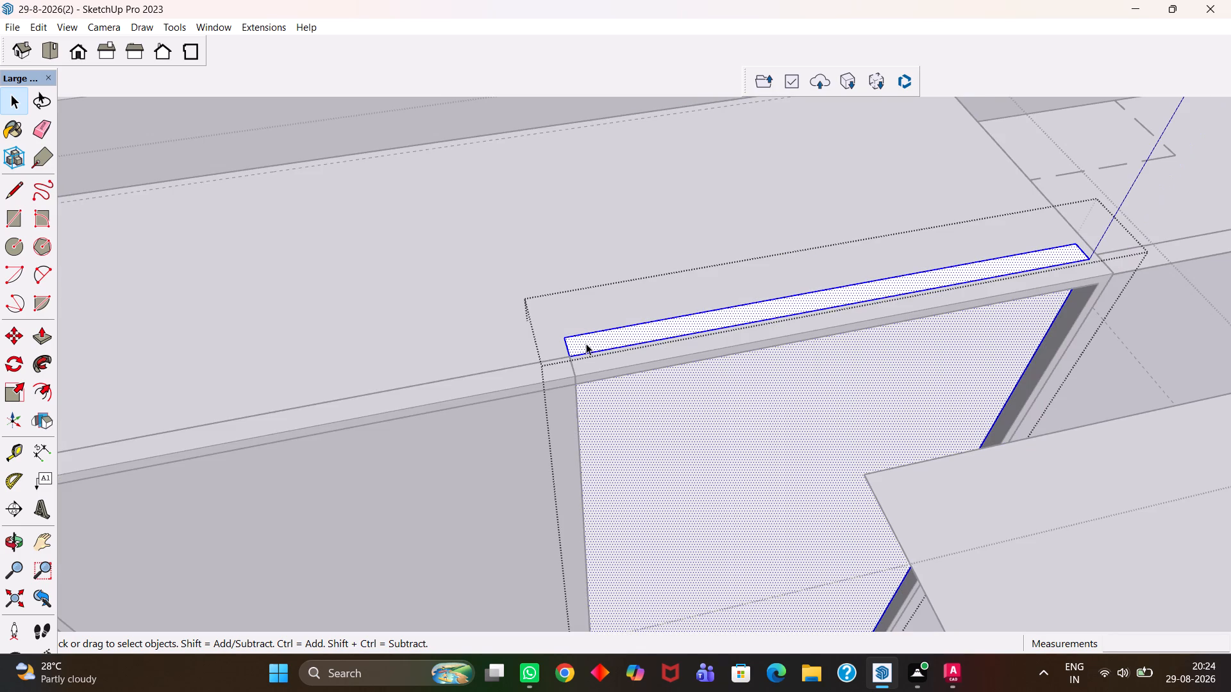
left_click(587, 343)
key("p")
left_click(589, 342)
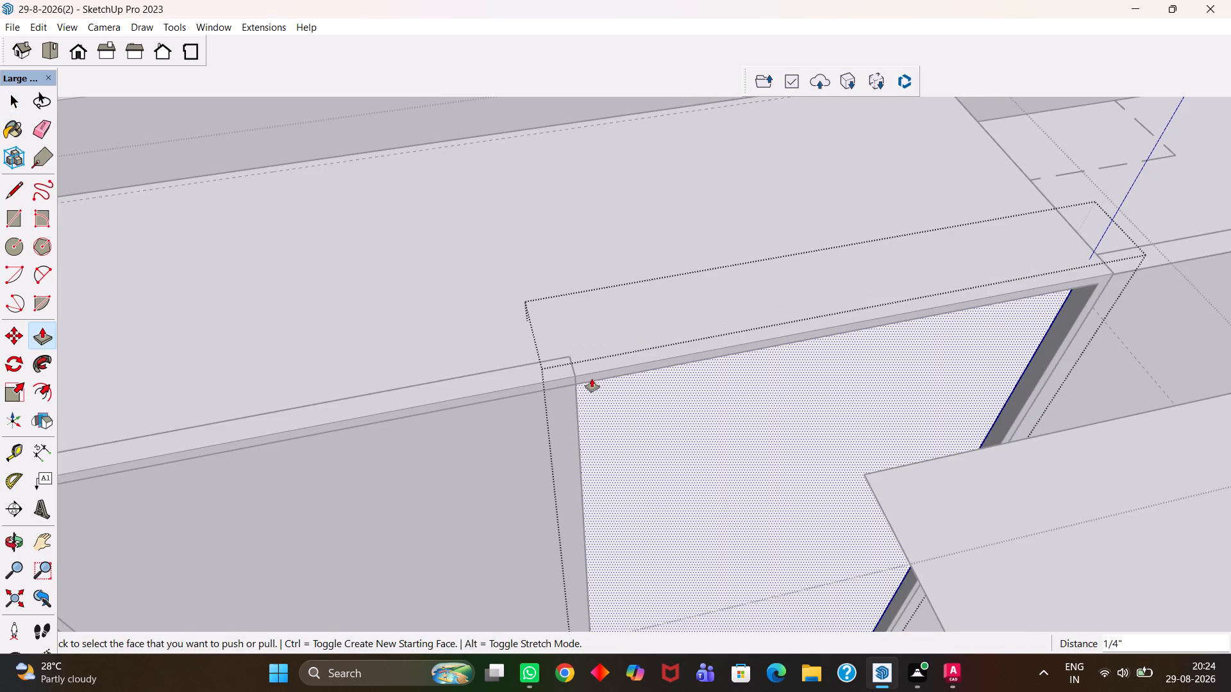
left_click(590, 379)
Push the top face of the first shutter down about 11/16" so it sits under the cabinet top.
scroll(587, 377, "down", 6)
key("h")
left_click_drag(487, 358, 709, 331)
middle_click_drag(707, 352, 657, 359)
scroll(657, 359, "up", 1)
key("space")
double_click(594, 379)
left_click(608, 382)
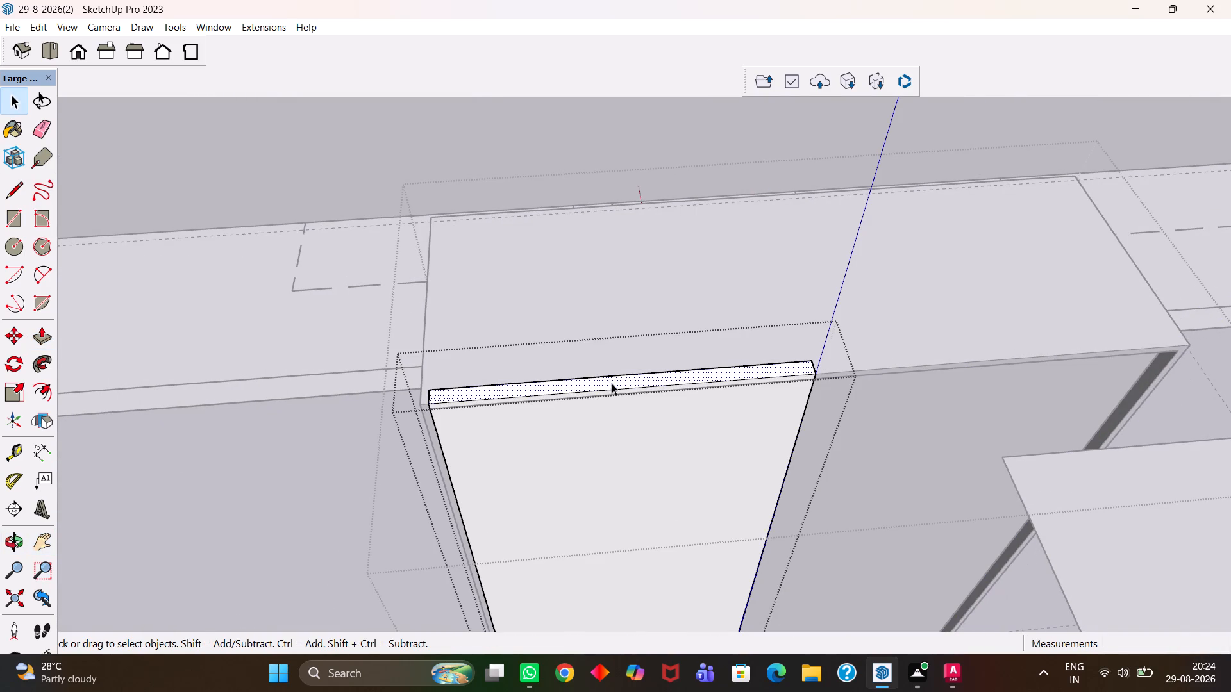
key("p")
left_click(612, 383)
scroll(844, 378, "up", 3)
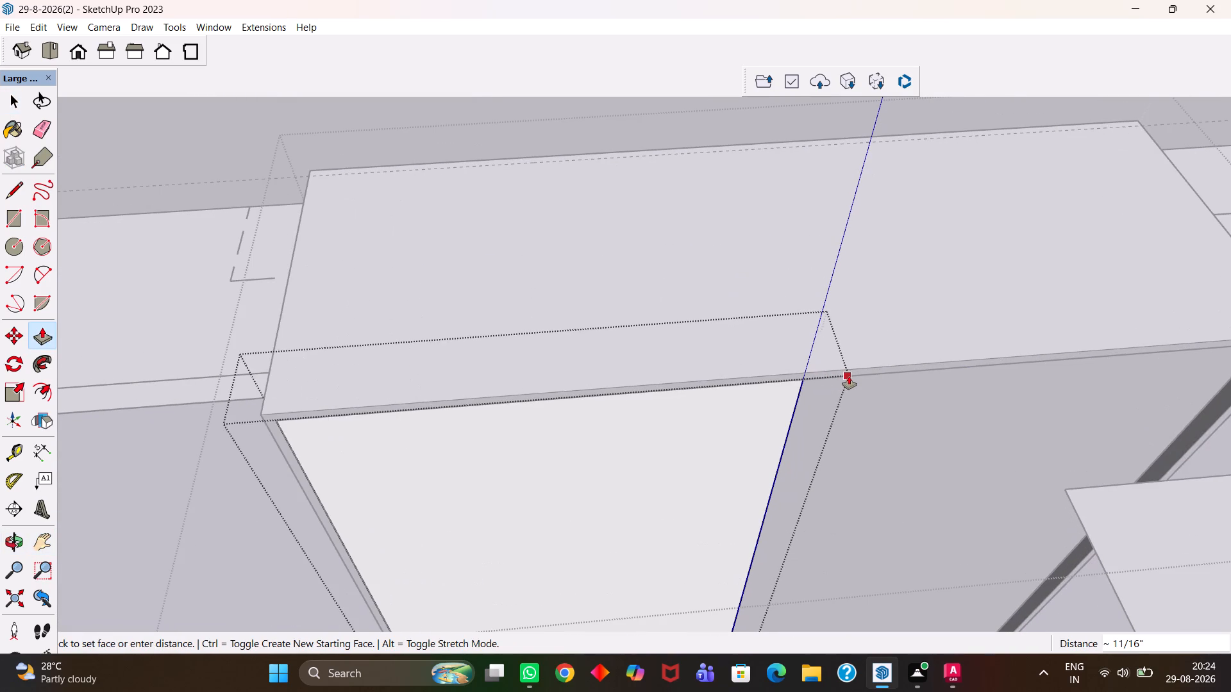
left_click(849, 376)
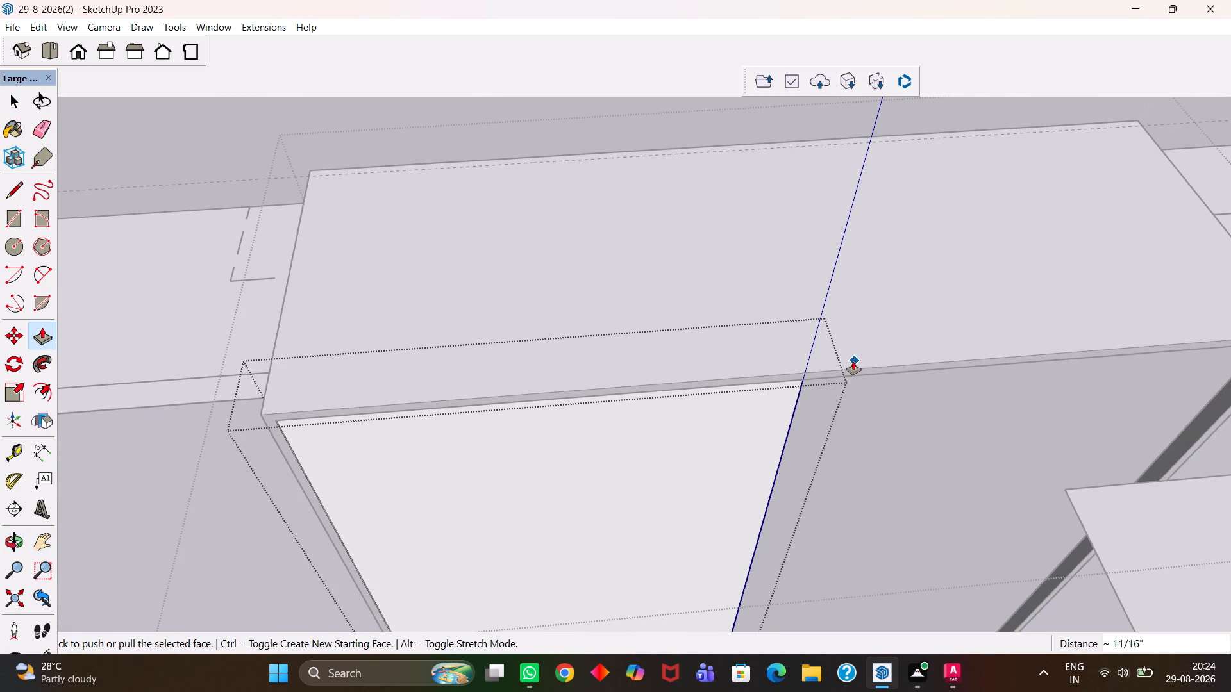
Close the shutter and wardrobe groups to return to the whole model.
key("h")
scroll(852, 361, "down", 7)
middle_click_drag(633, 396, 651, 412)
scroll(639, 403, "up", 1)
scroll(657, 411, "down", 4)
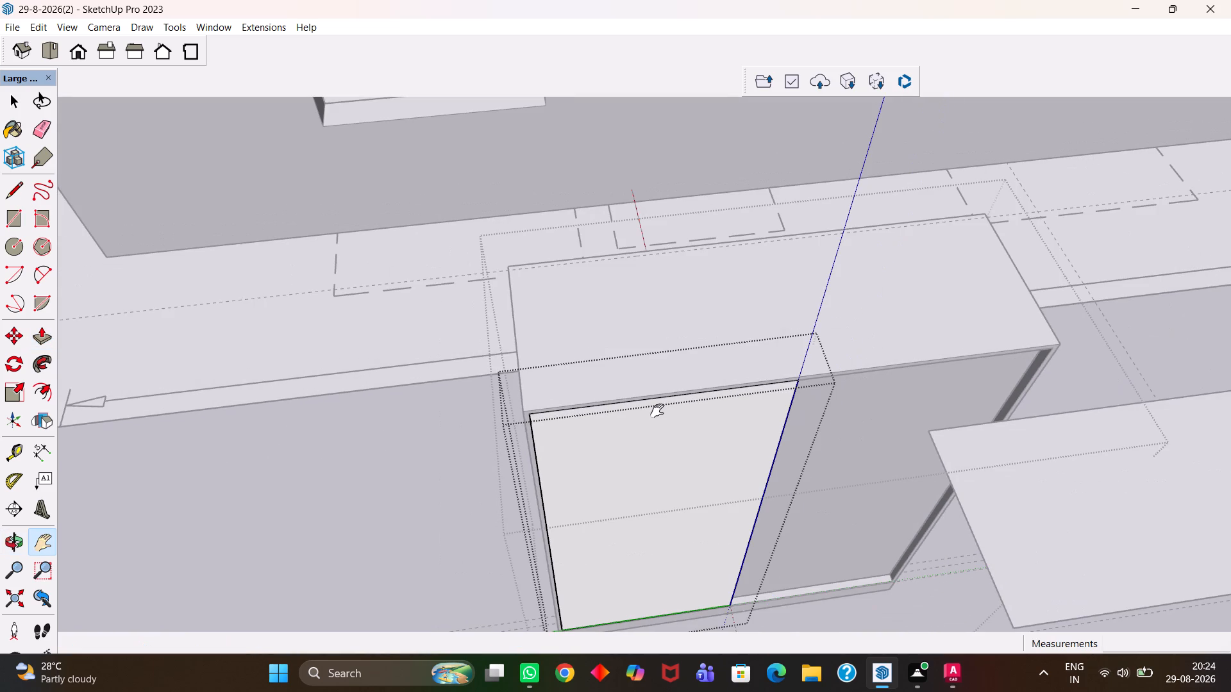
scroll(698, 423, "down", 5)
middle_click_drag(621, 456, 626, 463)
middle_click_drag(630, 465, 643, 466)
key("space")
double_click(503, 481)
scroll(660, 497, "up", 3)
left_click(665, 487)
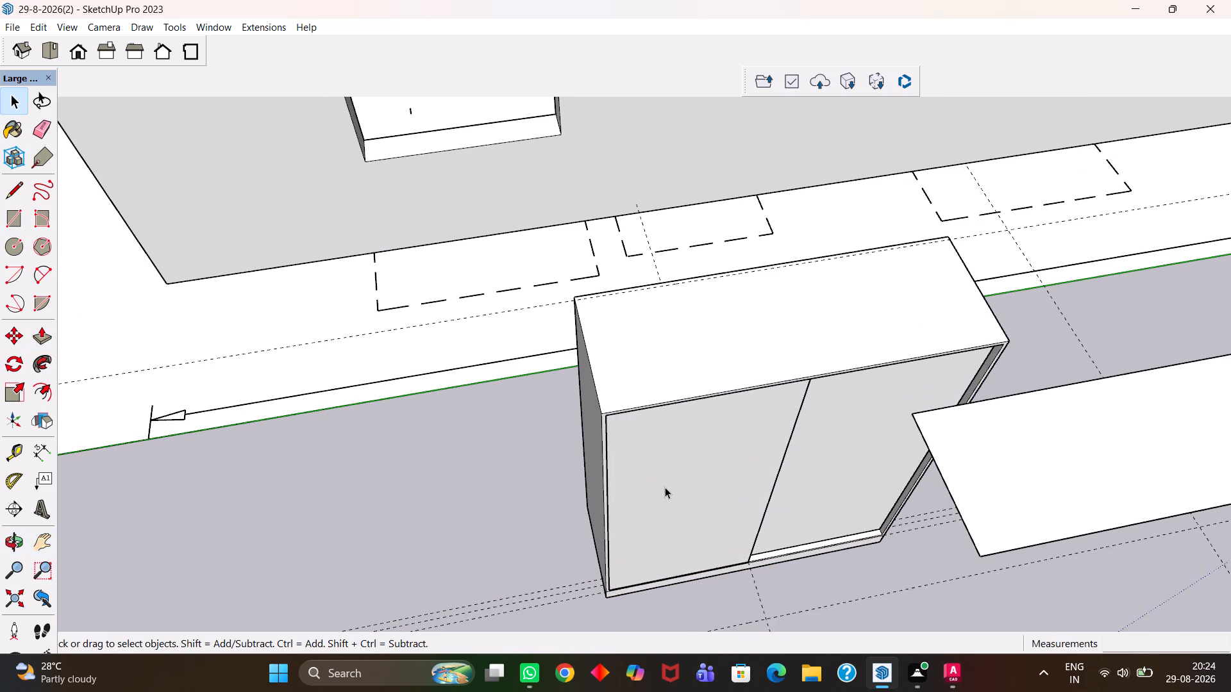
scroll(662, 482, "down", 4)
left_click(514, 495)
Delete all the construction guides in the model.
middle_click_drag(652, 516, 799, 399)
scroll(658, 510, "up", 1)
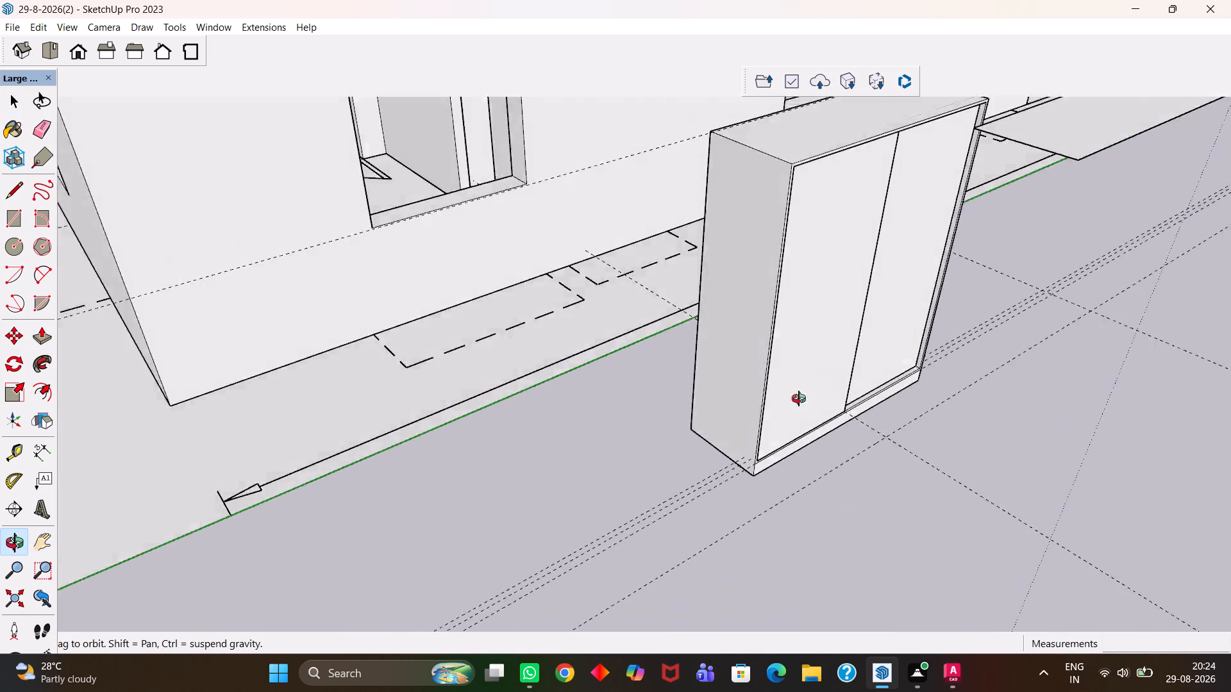
middle_click_drag(799, 399, 658, 470)
scroll(655, 478, "down", 3)
left_click(881, 376)
scroll(880, 377, "down", 3)
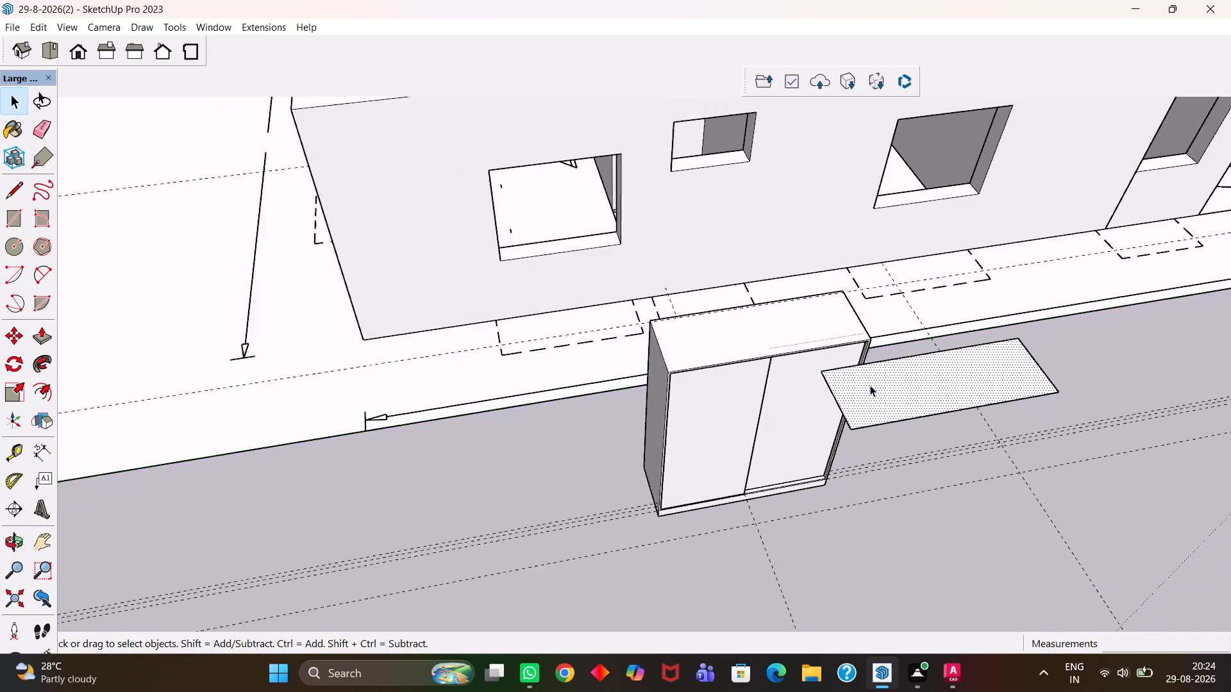
scroll(870, 385, "down", 2)
left_click(769, 363)
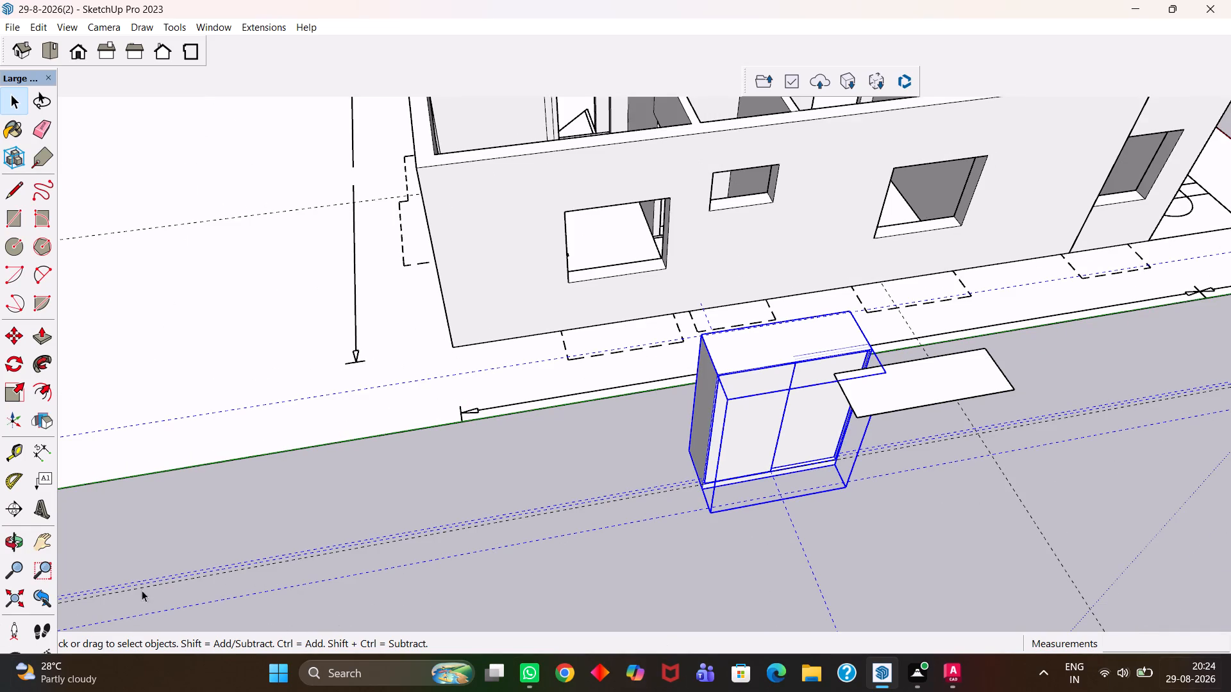
scroll(653, 468, "up", 7)
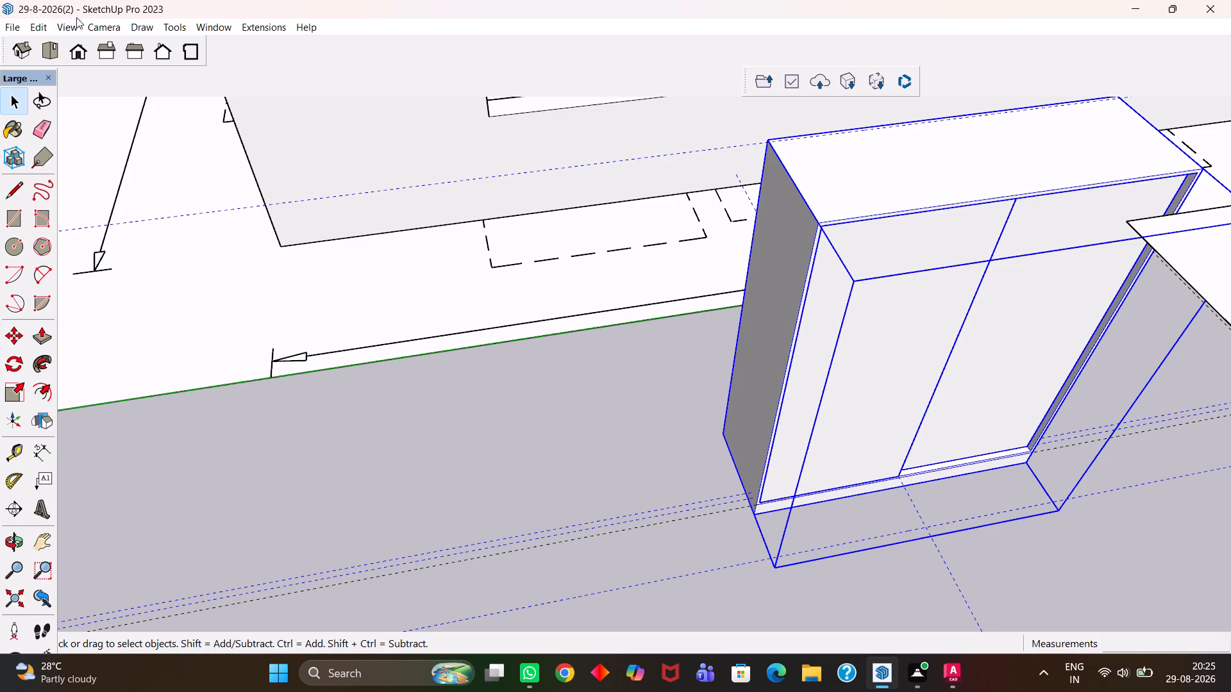
left_click(40, 28)
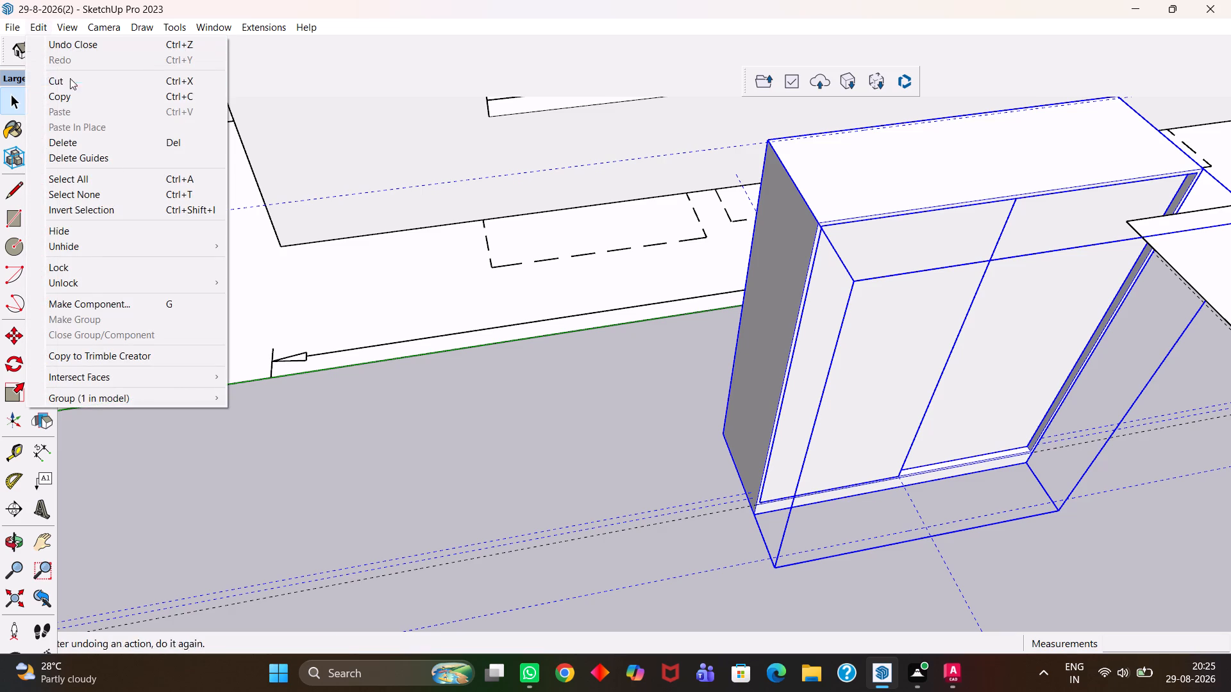
left_click(101, 152)
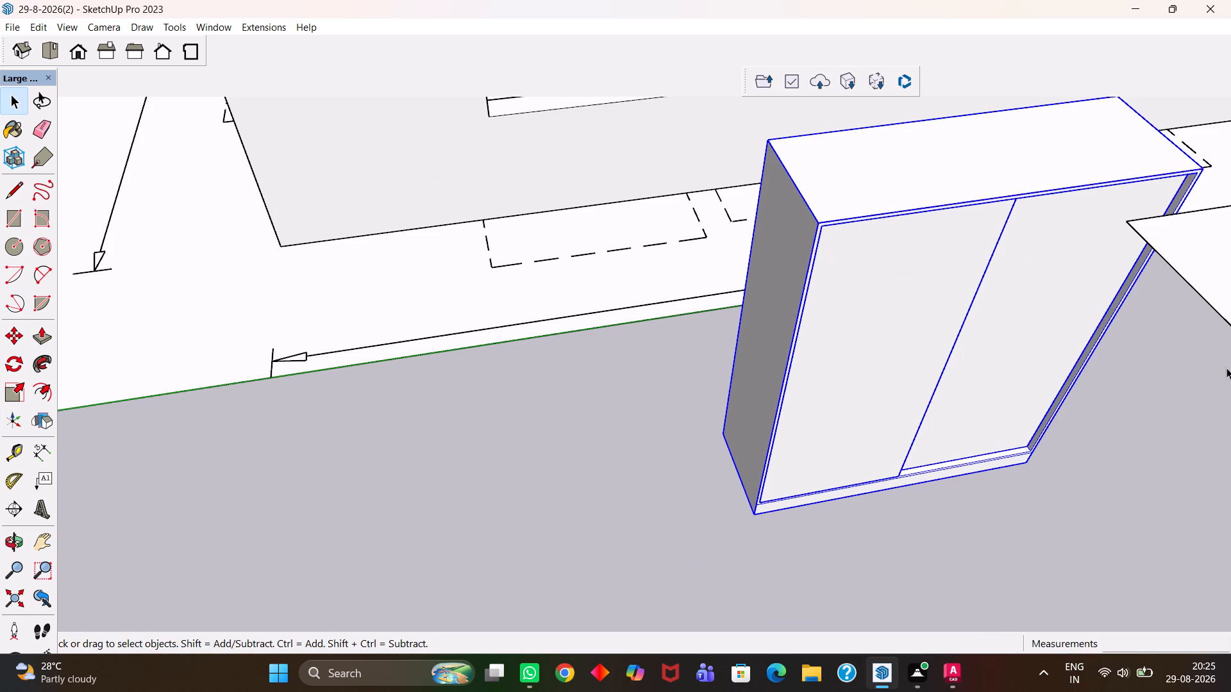
Copy the wardrobe by its bottom front corner about 21' 5 1/4" into the bedroom, against the wall at the wardrobe outline.
key("grave")
key("h")
left_click_drag(820, 408, 560, 466)
scroll(553, 460, "down", 5)
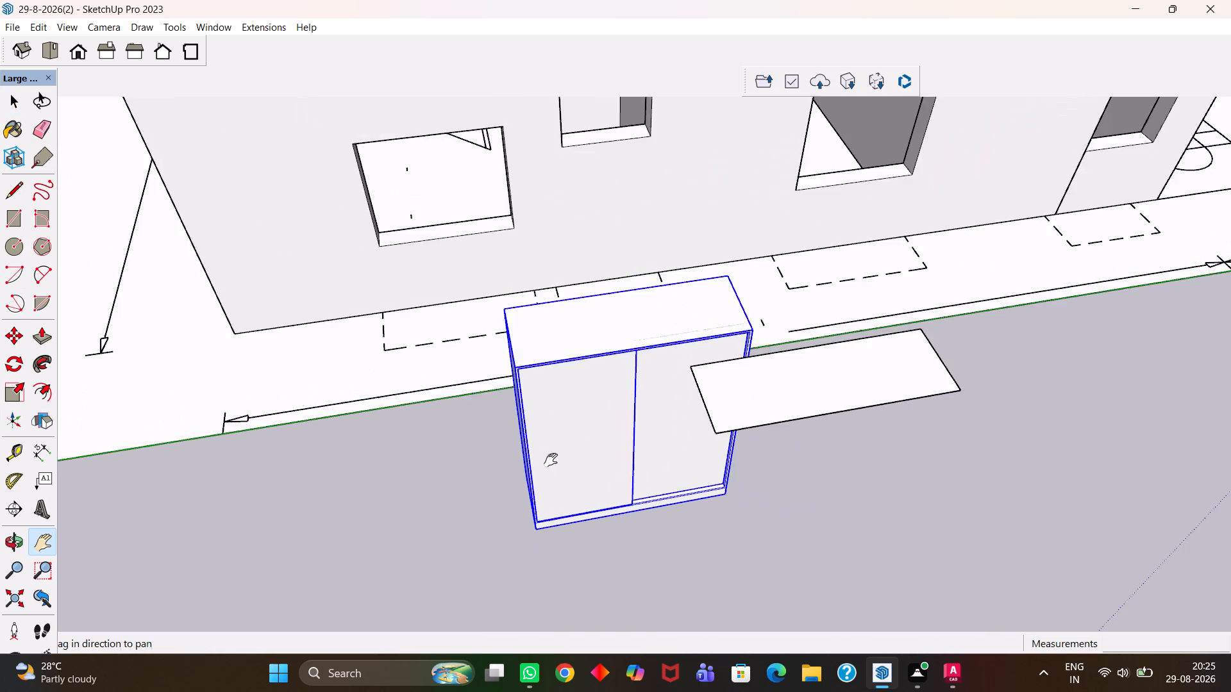
middle_click_drag(515, 460, 658, 453)
scroll(663, 449, "up", 3)
scroll(658, 453, "down", 6)
middle_click_drag(705, 459, 653, 485)
scroll(691, 468, "up", 1)
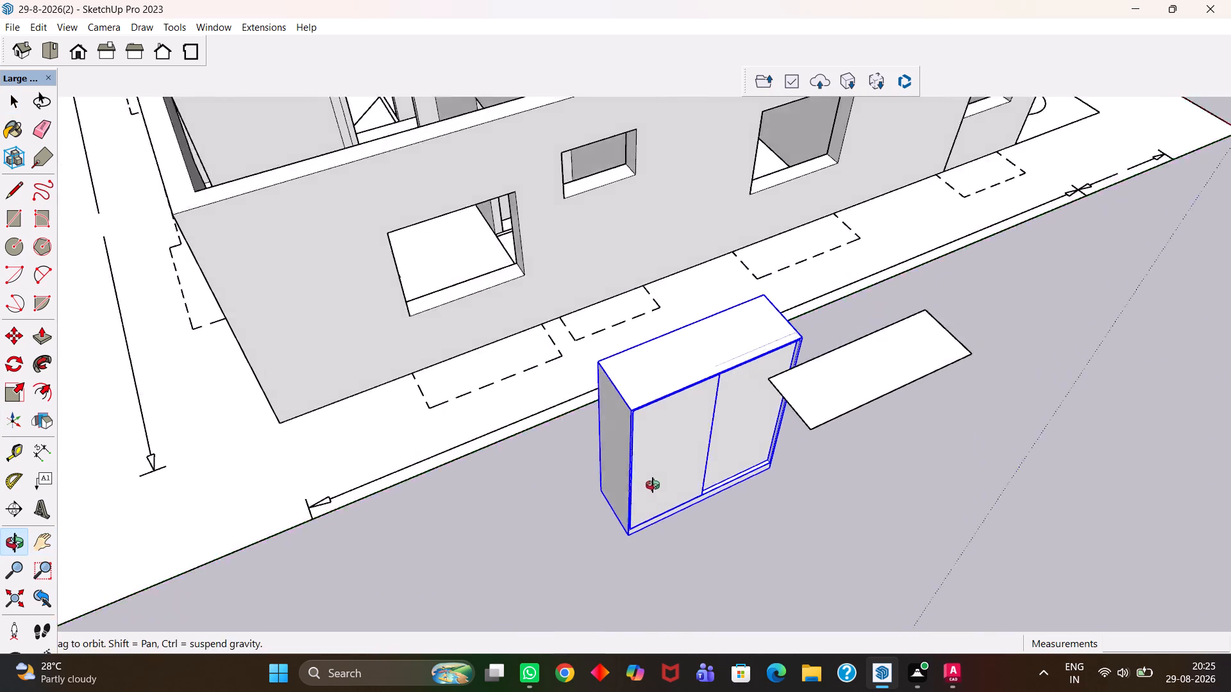
middle_click_drag(653, 485, 649, 488)
scroll(649, 488, "down", 8)
middle_click_drag(676, 472, 557, 561)
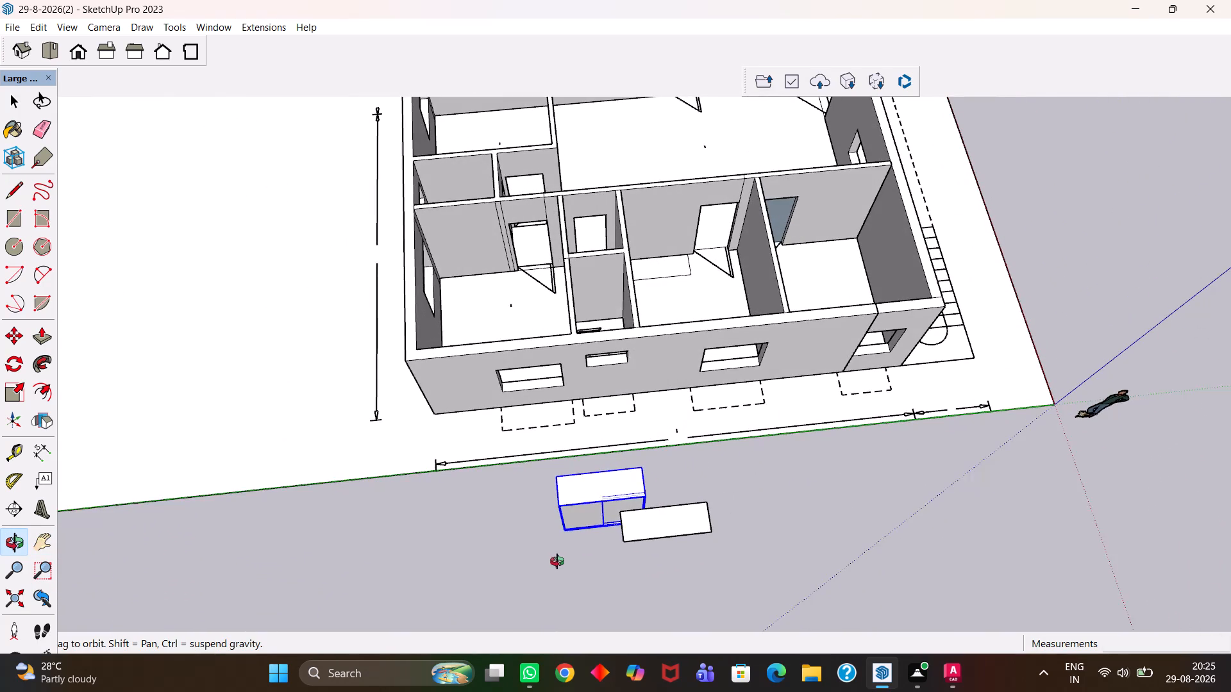
middle_click_drag(557, 561, 560, 561)
scroll(562, 559, "up", 3)
key("m")
left_click(567, 523)
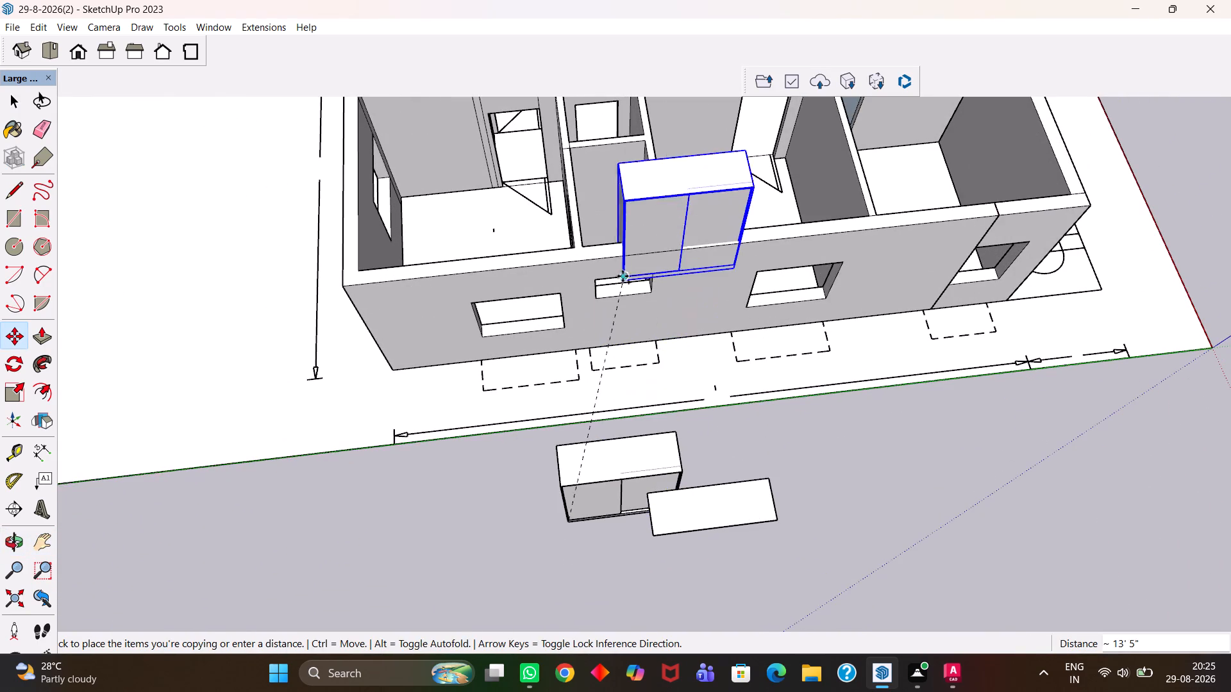
scroll(621, 271, "up", 4)
scroll(630, 220, "up", 1)
scroll(633, 244, "down", 6)
key("h")
left_click_drag(671, 220, 619, 534)
scroll(643, 502, "up", 3)
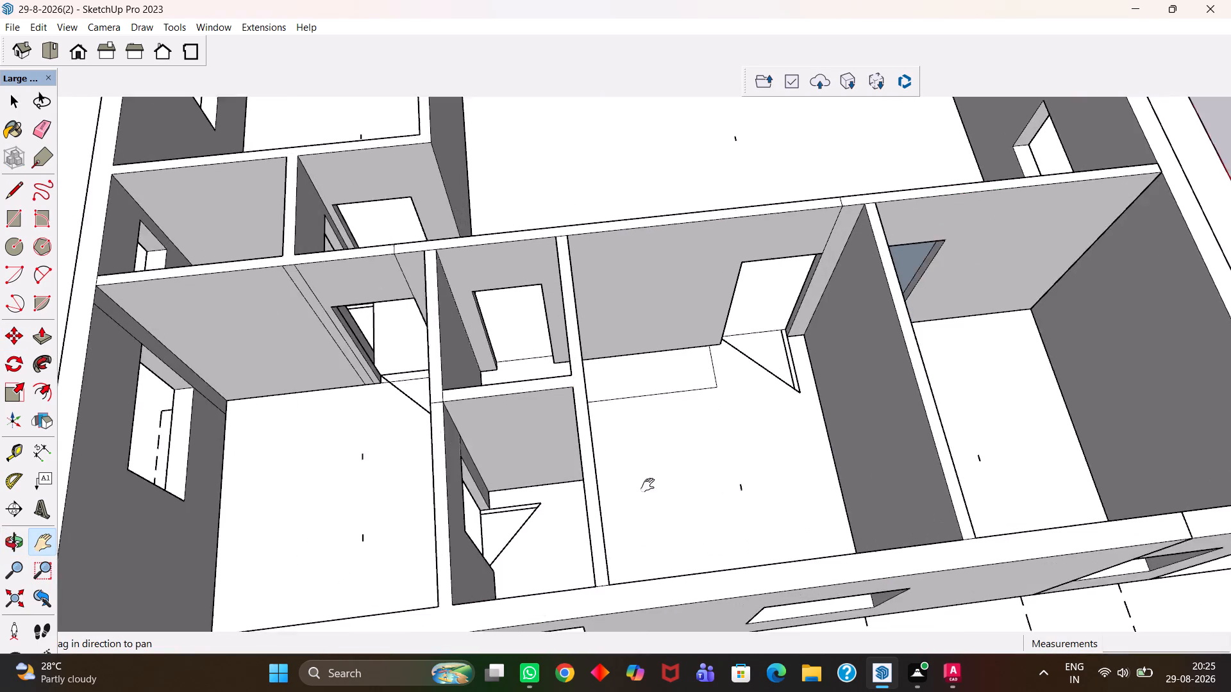
scroll(648, 485, "up", 11)
left_click_drag(589, 393, 532, 419)
key("Escape")
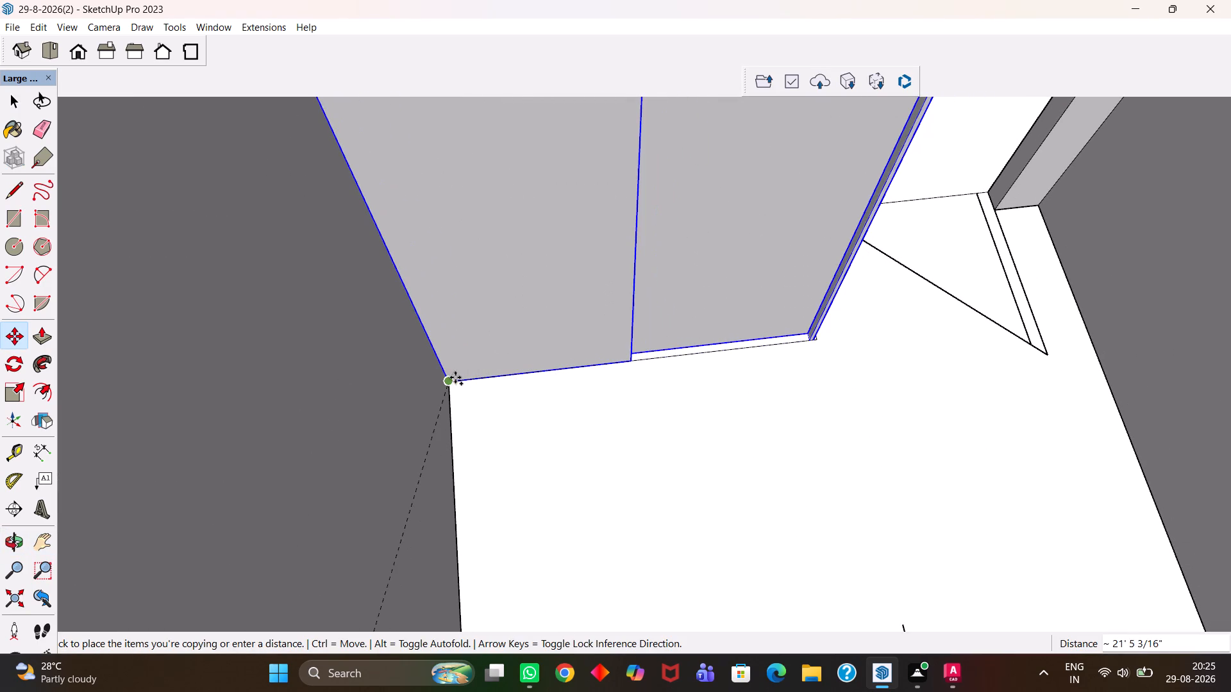
left_click(459, 379)
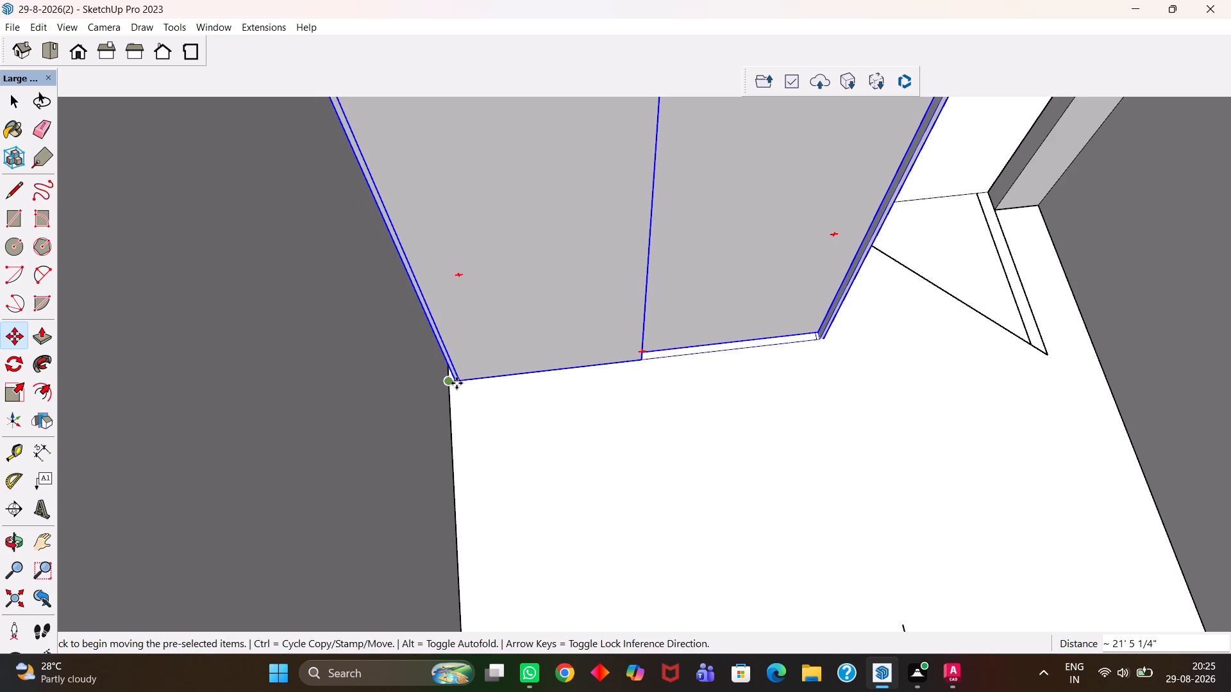
Move the copied wardrobe about 4 7/8" so its bottom front corner meets the front corner of the outline on the bedroom floor.
scroll(456, 383, "up", 9)
middle_click_drag(478, 386, 535, 294)
scroll(488, 400, "up", 1)
left_click(462, 404)
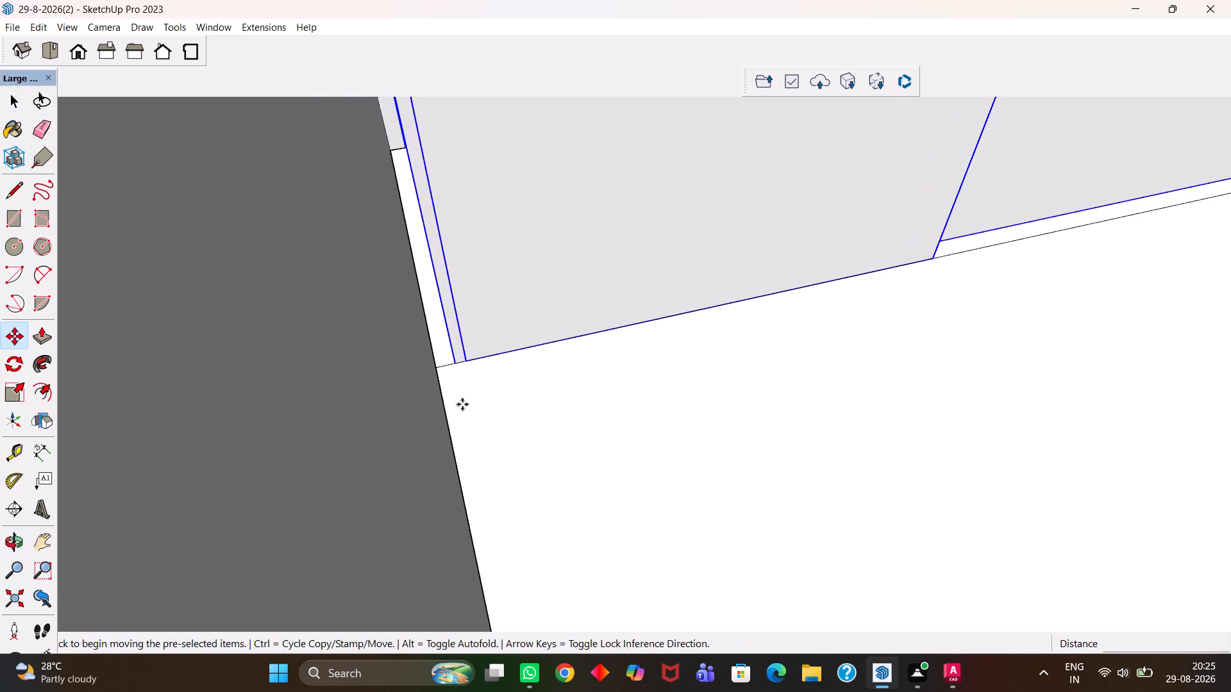
left_click(437, 367)
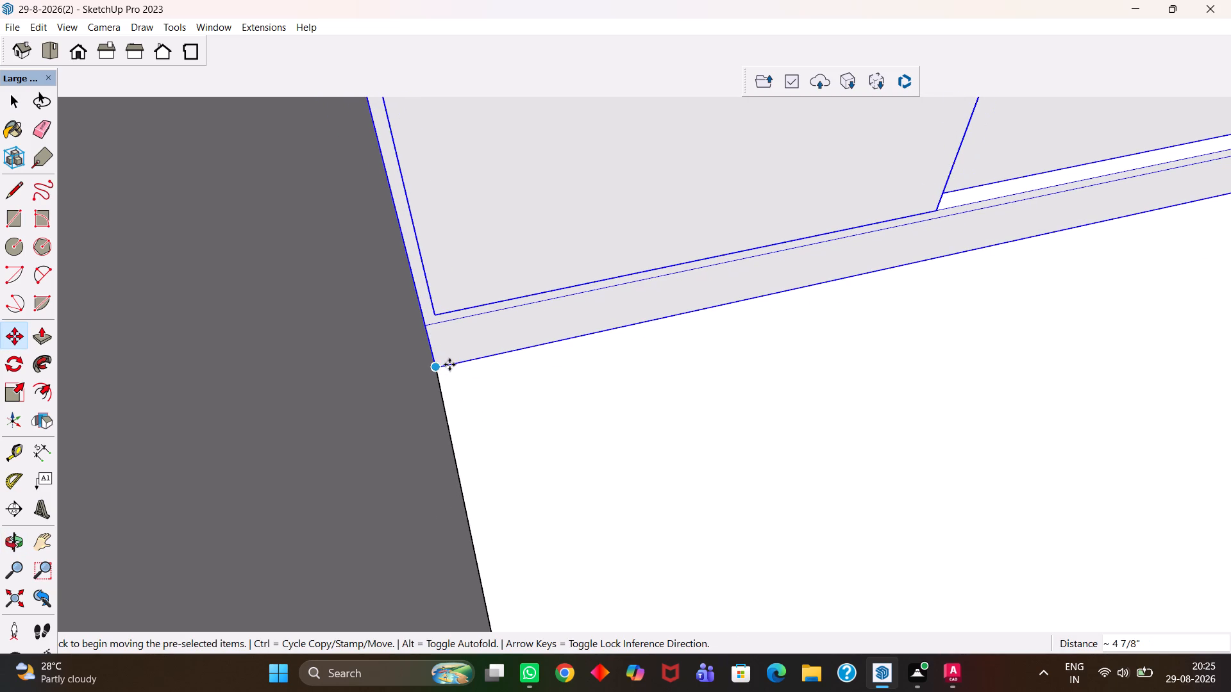
Pull the loose rectangle beside the original wardrobe outside the house up 3' into a box.
scroll(459, 374, "down", 17)
middle_click_drag(556, 397, 518, 412)
scroll(522, 417, "up", 1)
key("h")
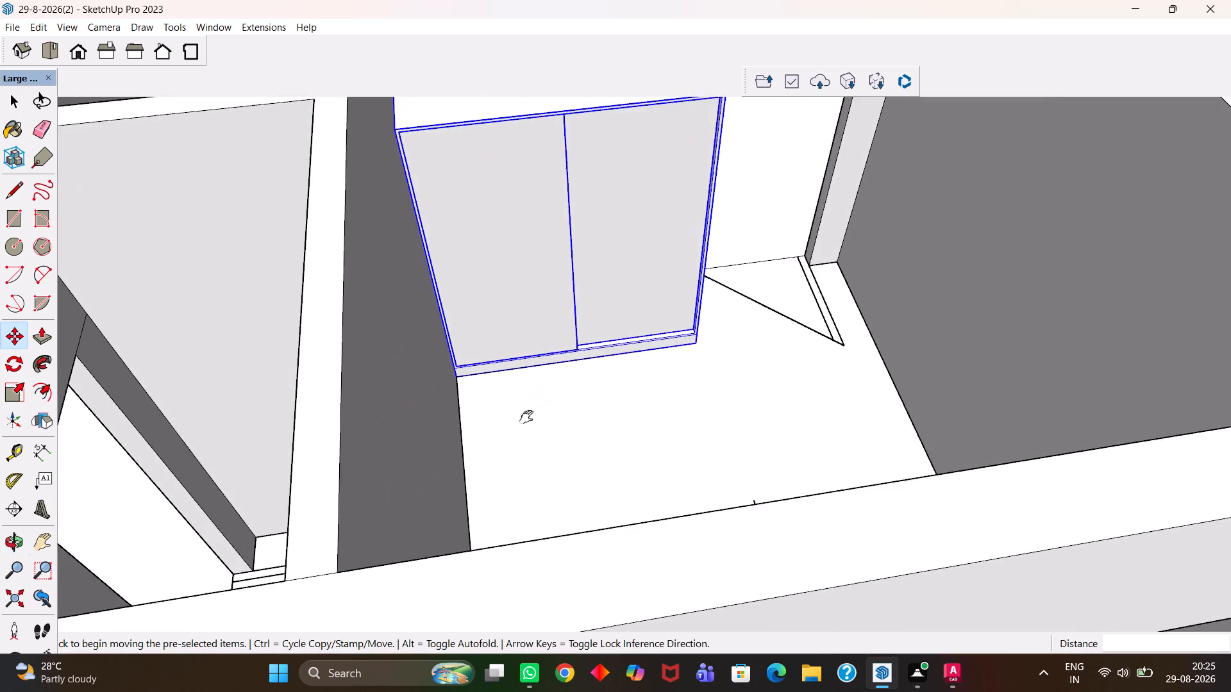
scroll(526, 417, "down", 15)
left_click_drag(546, 430, 594, 354)
scroll(564, 469, "up", 6)
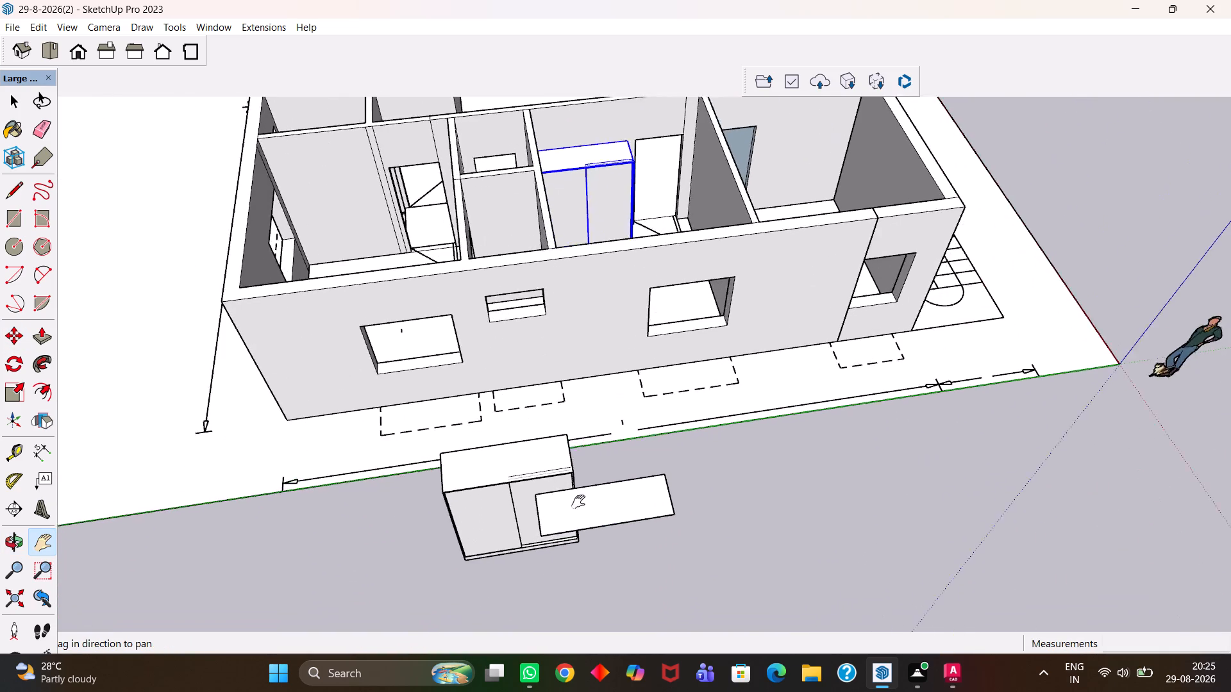
scroll(578, 502, "up", 1)
left_click_drag(574, 509, 627, 498)
middle_click_drag(629, 500, 633, 507)
scroll(630, 501, "up", 2)
key("space")
left_click(658, 507)
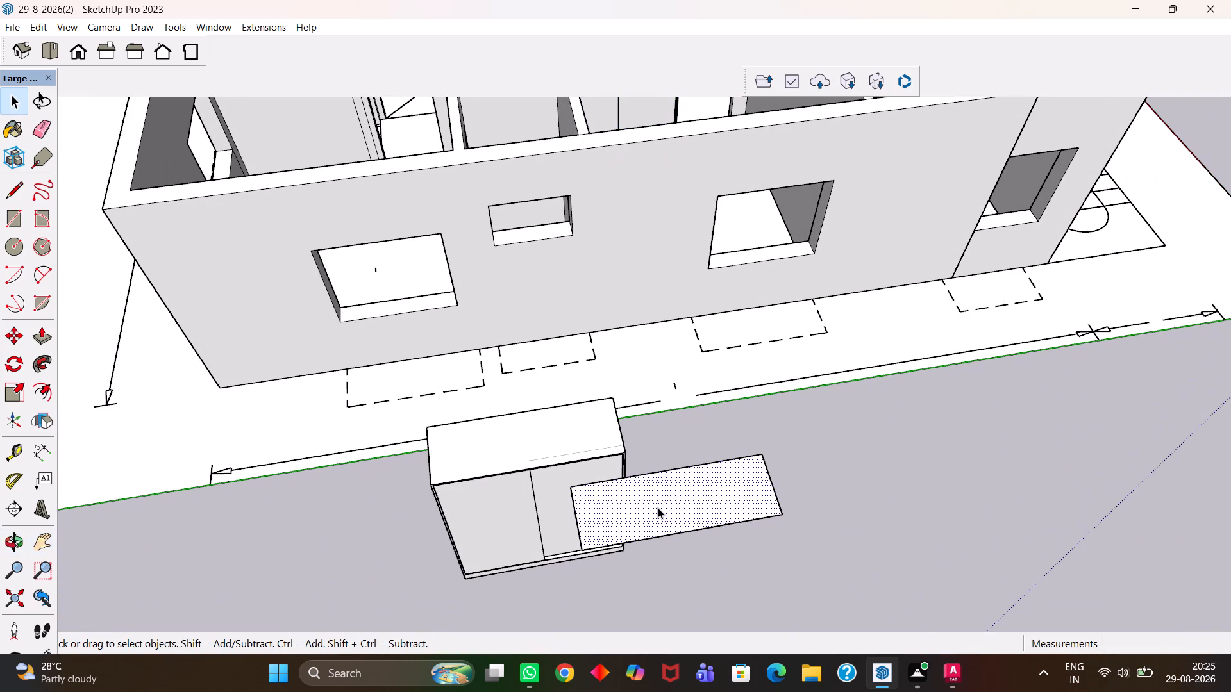
key("p")
left_click(659, 507)
type("3'")
key("Return")
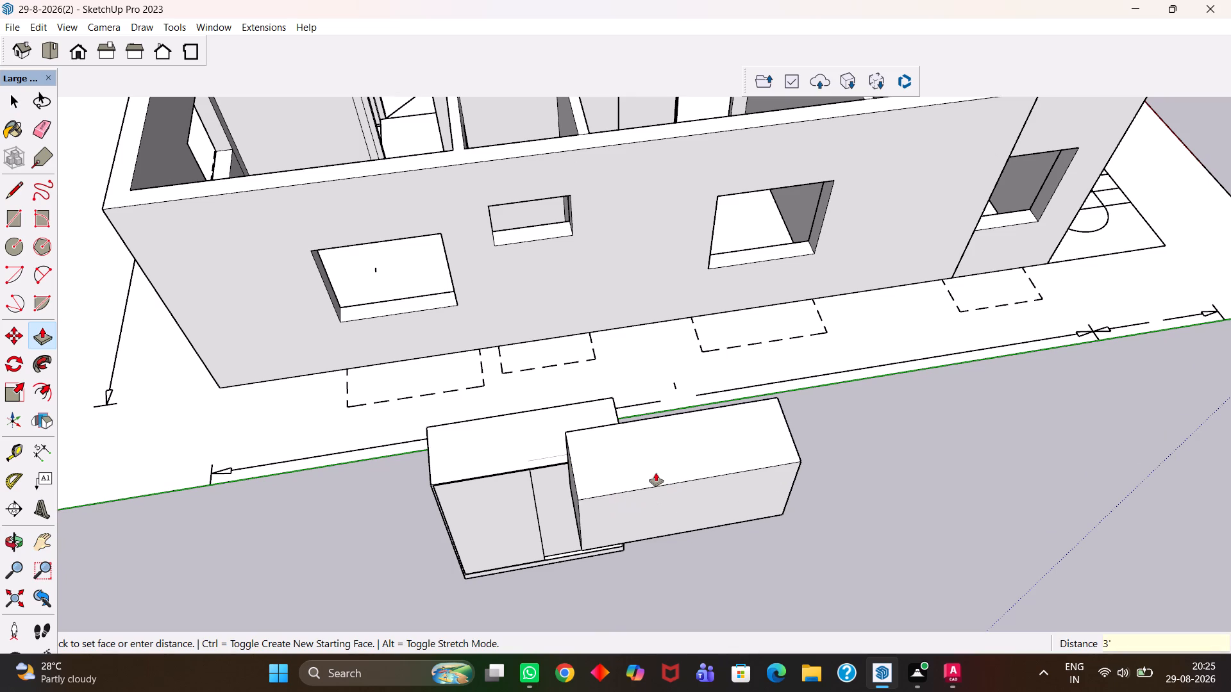
Place a vertical guide through the middle of the loose box's front face, about 2' 10 1/2" from its side edge.
scroll(656, 472, "up", 3)
key("space")
left_click(684, 495)
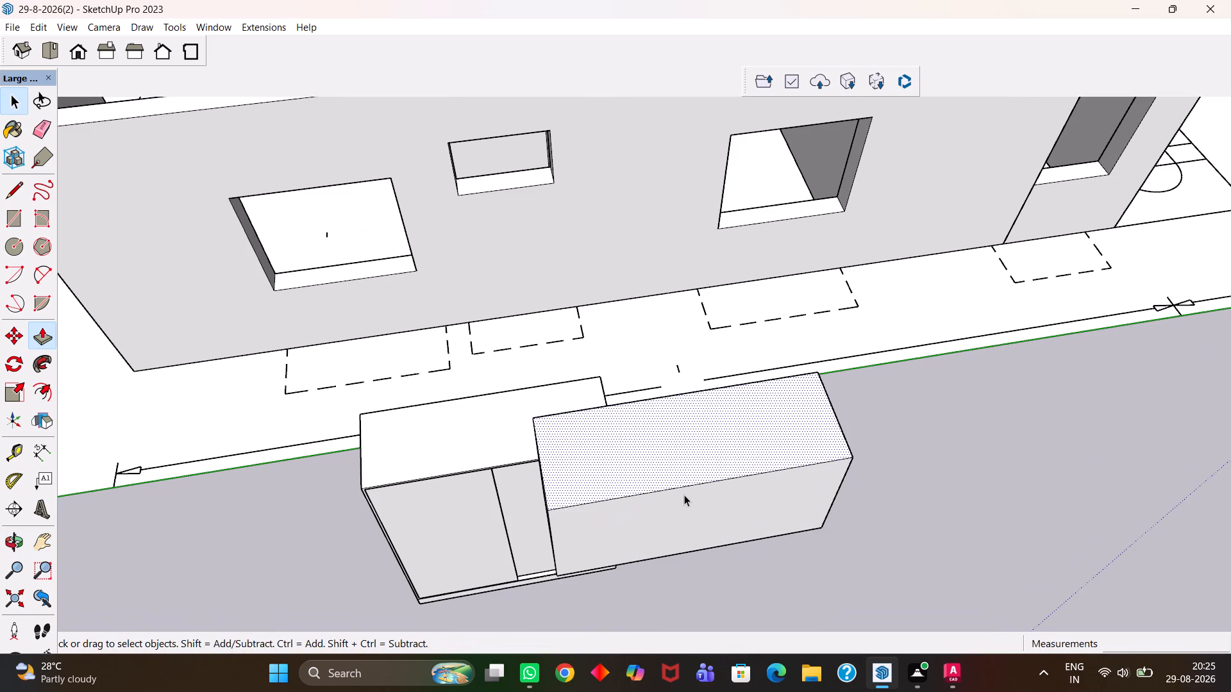
triple_click(684, 495)
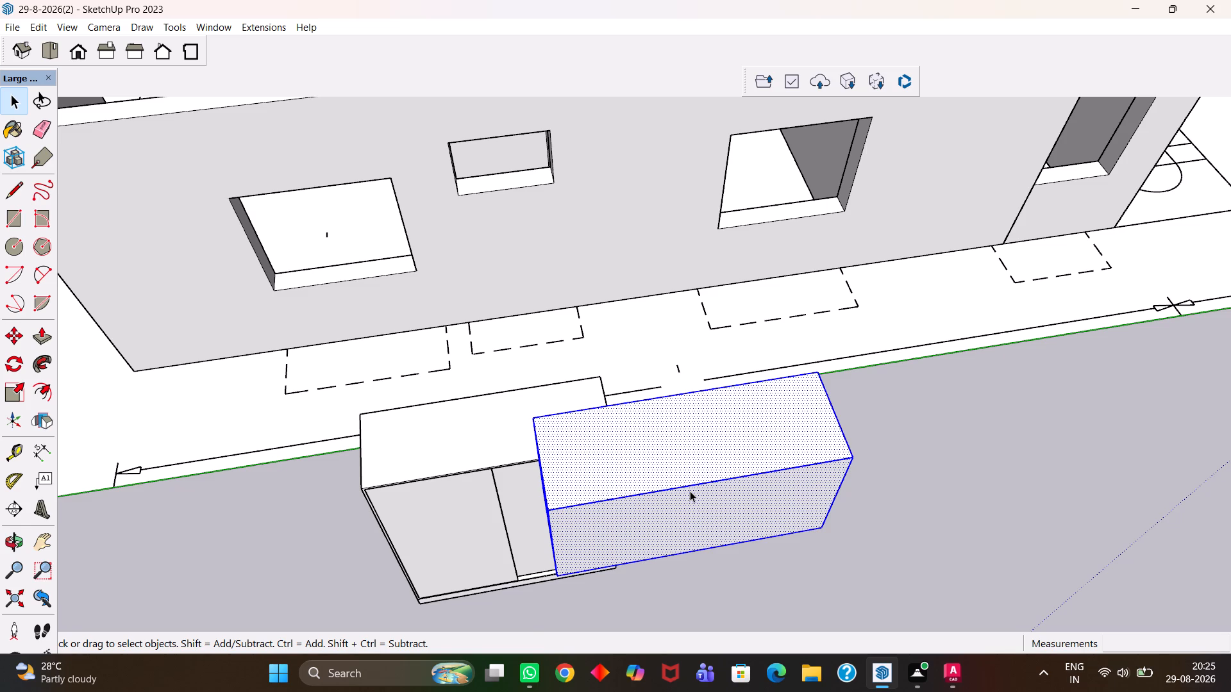
scroll(675, 502, "up", 2)
middle_click_drag(655, 509, 653, 384)
scroll(665, 490, "up", 1)
key("t")
left_click(500, 396)
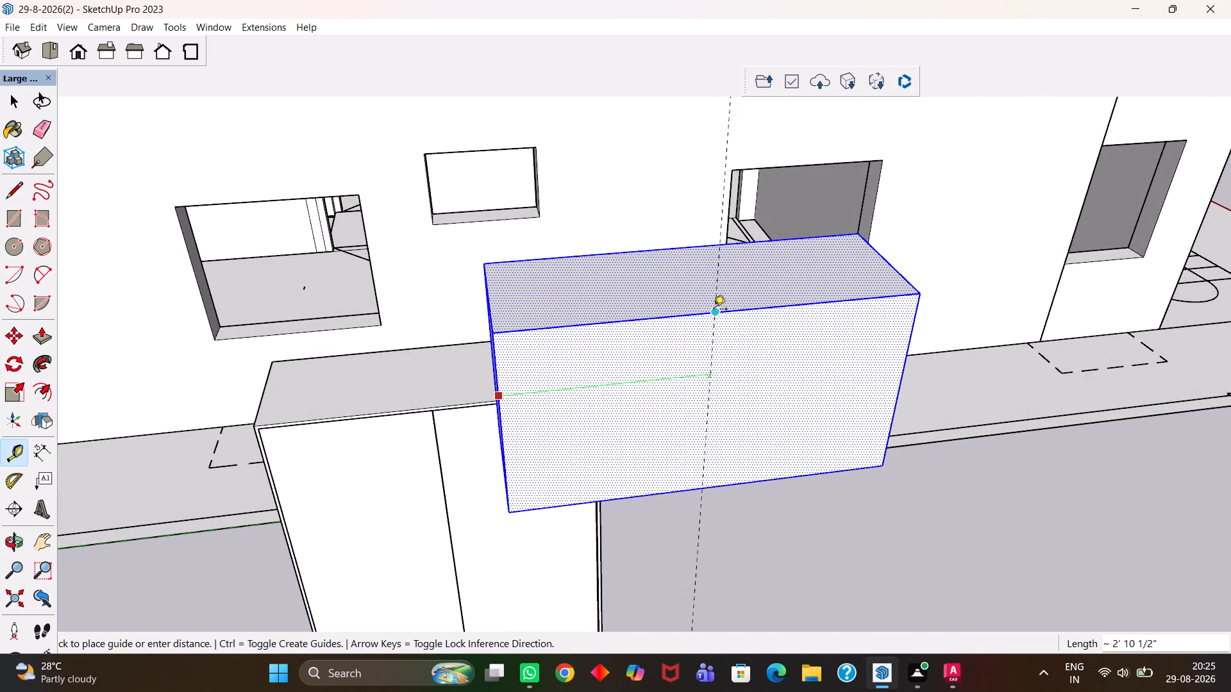
left_click(714, 310)
Draw a 3' vertical line along the guide to split the box's front face into two halves.
middle_click_drag(733, 354, 723, 344)
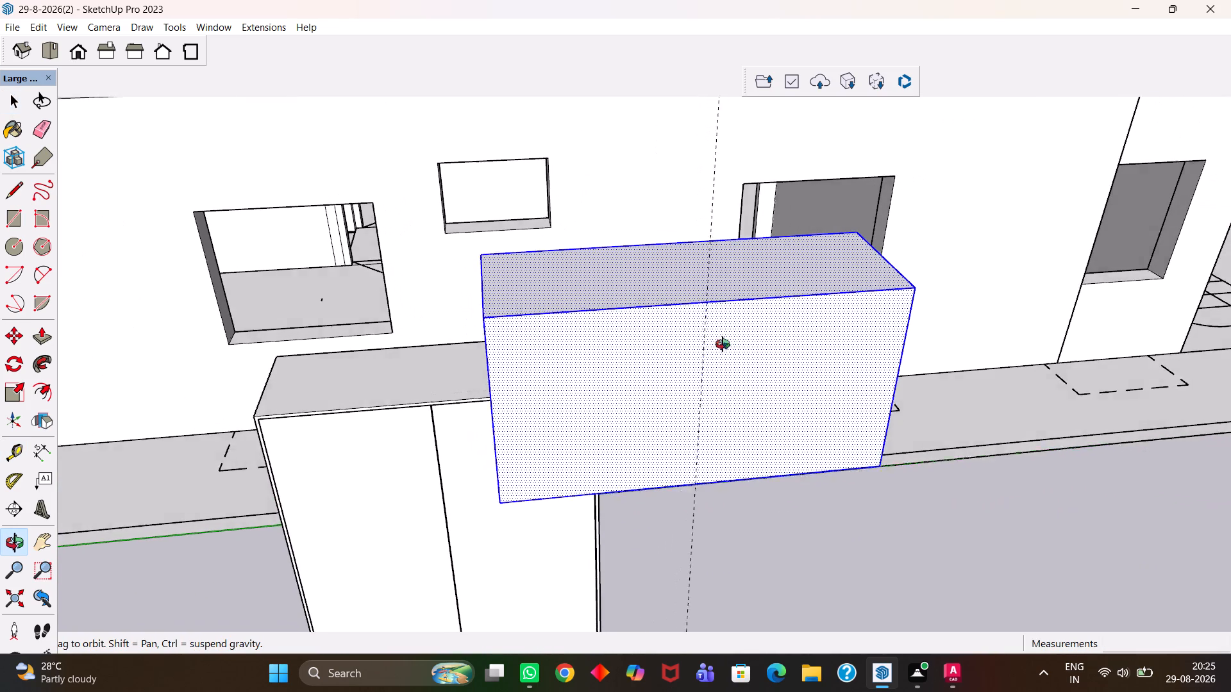
middle_click_drag(723, 344, 726, 347)
key("l")
left_click(712, 302)
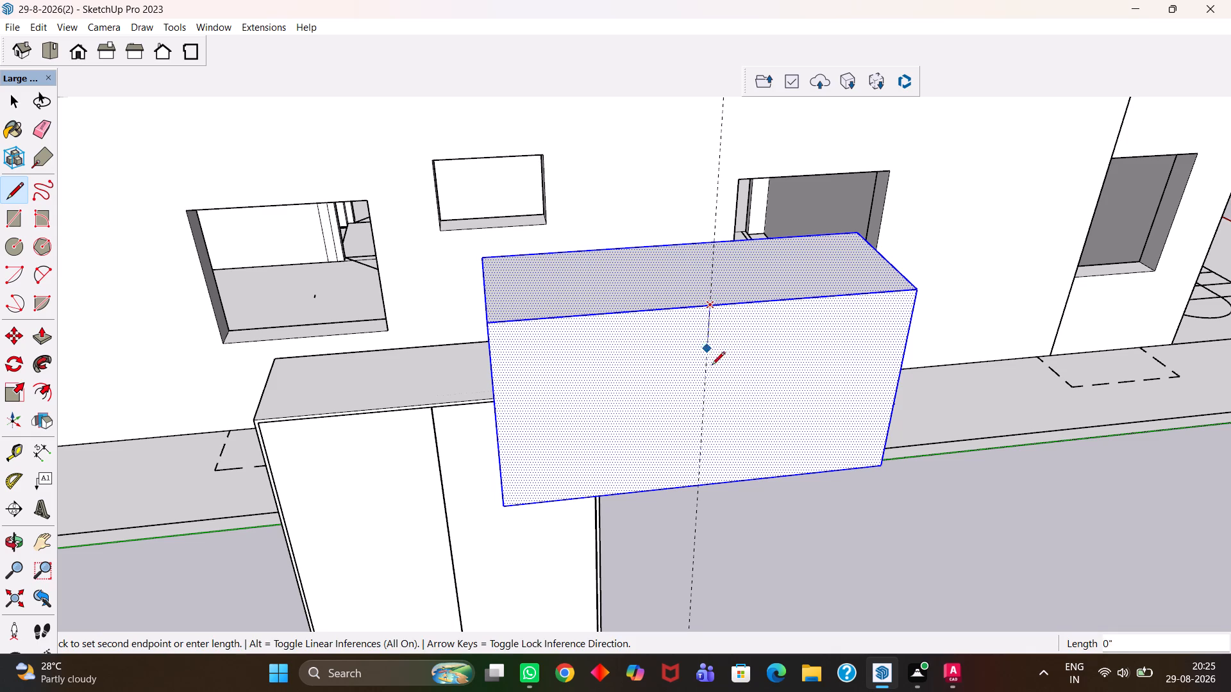
left_click(699, 486)
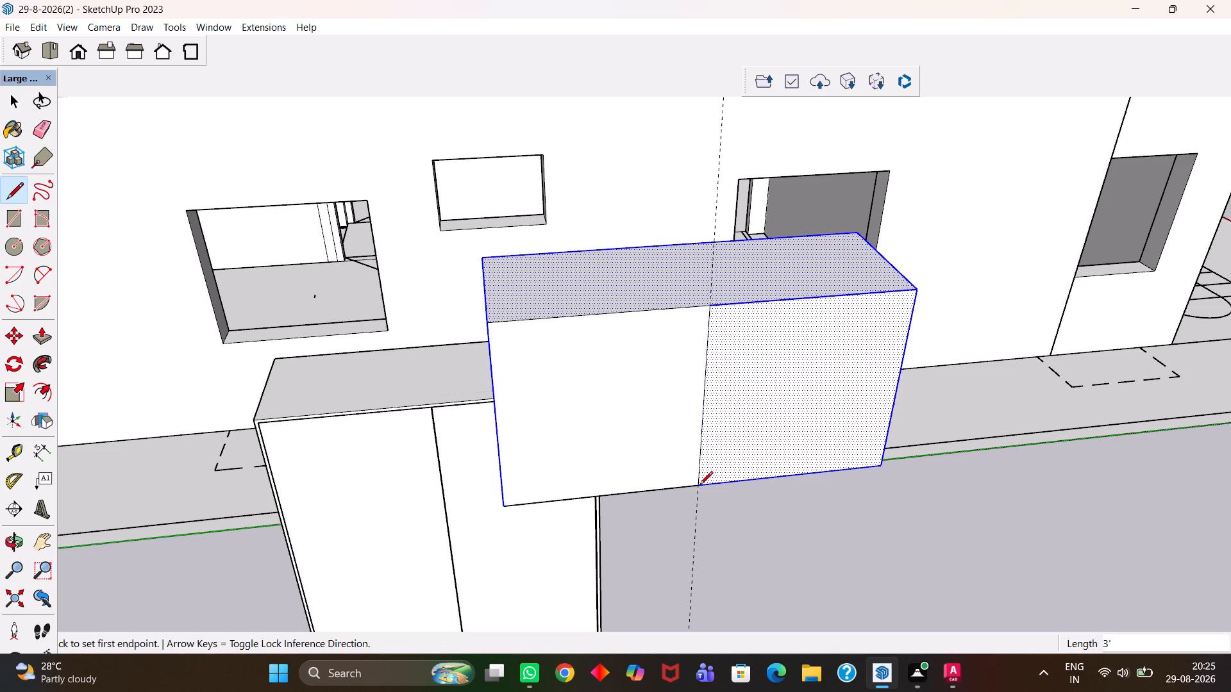
Copy the front-face half nearest the wardrobe out to the open ground in front of the box.
key("space")
left_click(642, 400)
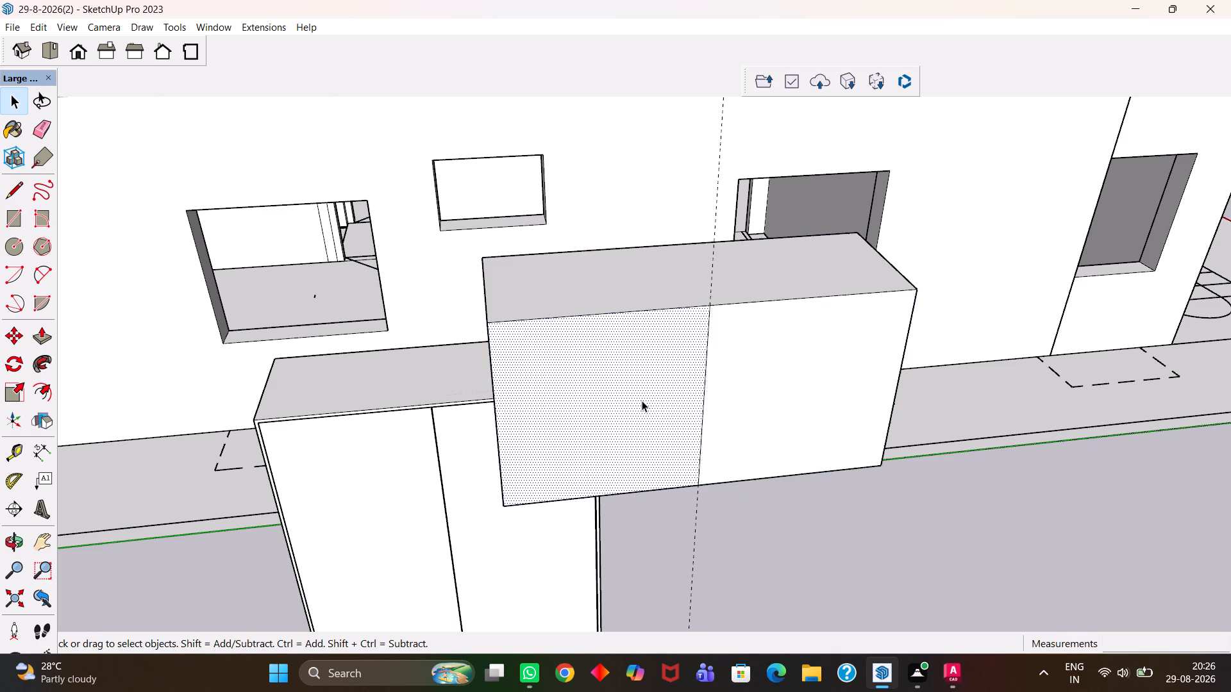
scroll(642, 400, "down", 4)
key("m")
left_click(642, 400)
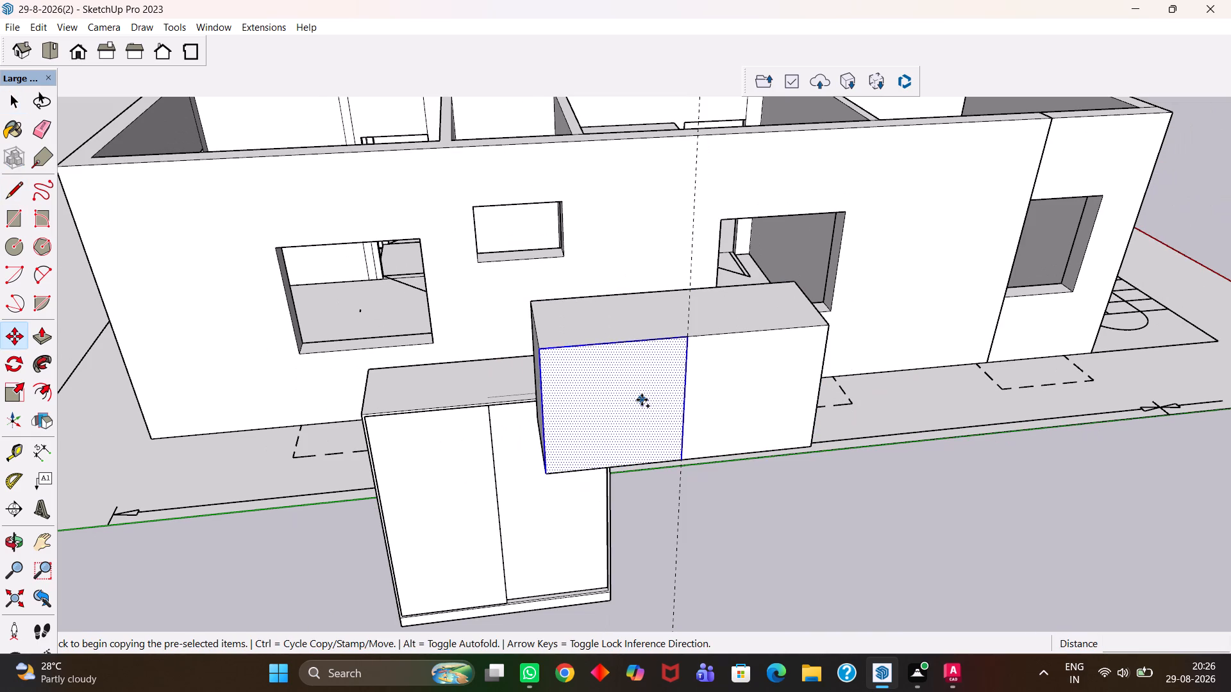
left_click(819, 485)
Thicken the copied face by 18 mm into a shutter panel and make it a group.
key("p")
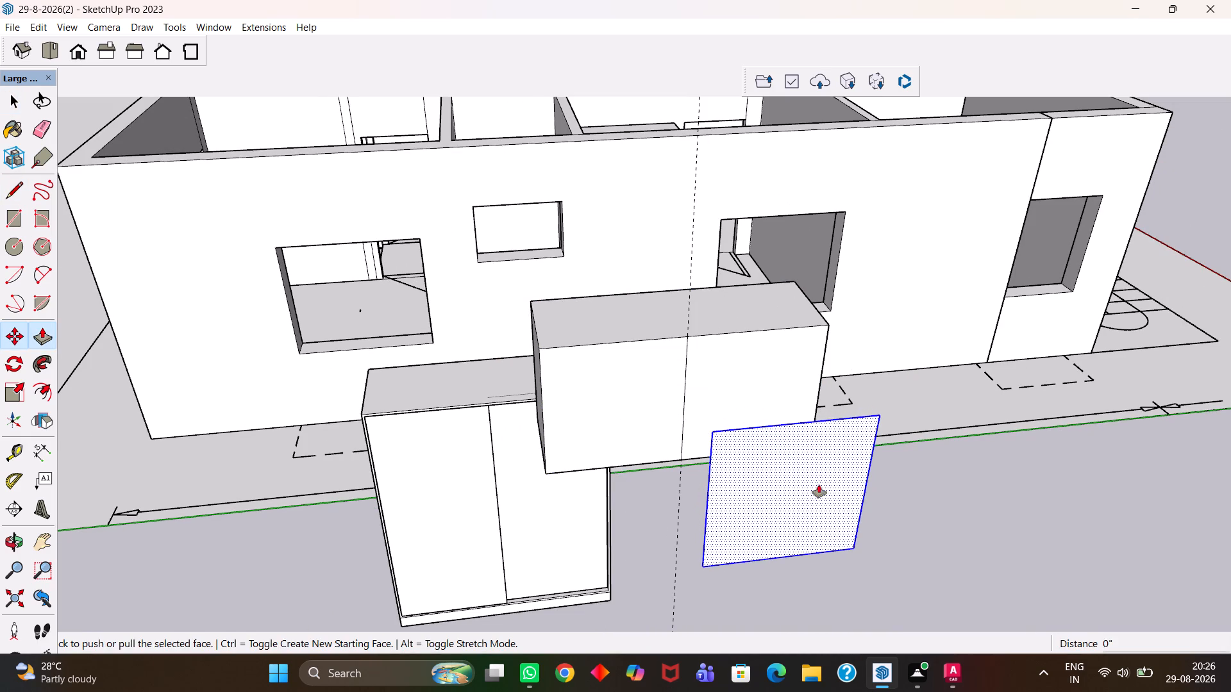
left_click(817, 484)
type("18mm")
key("Return")
key("space")
triple_click(821, 491)
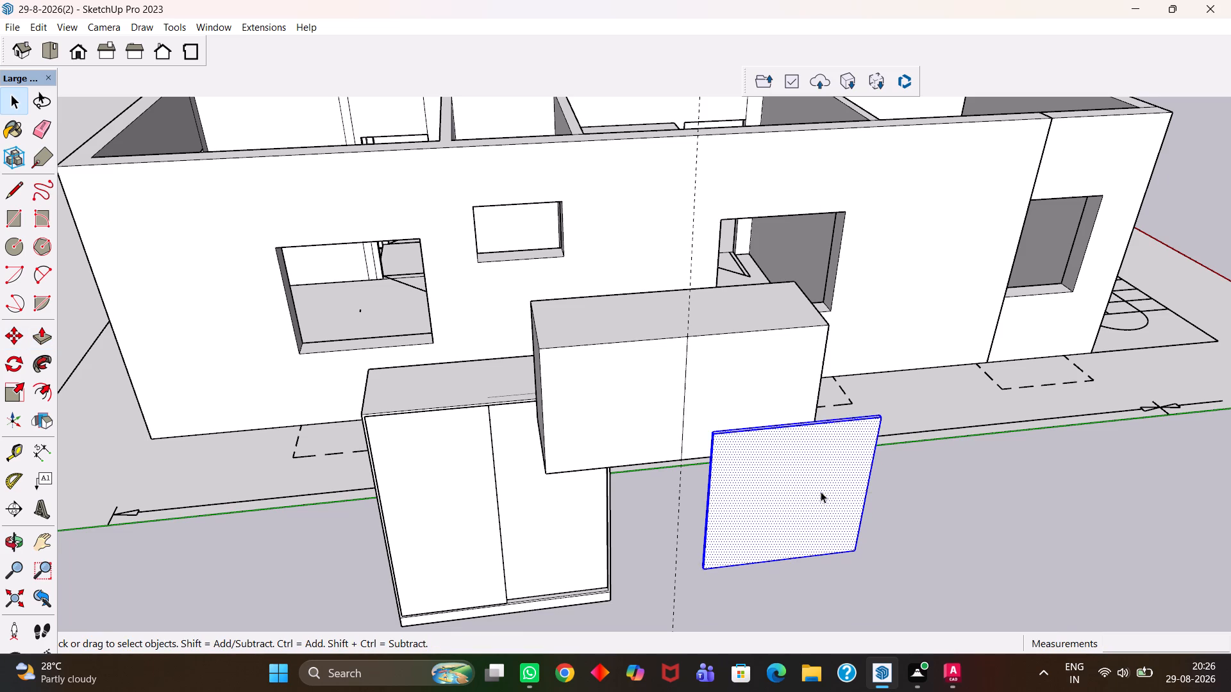
right_click(821, 491)
left_click(889, 331)
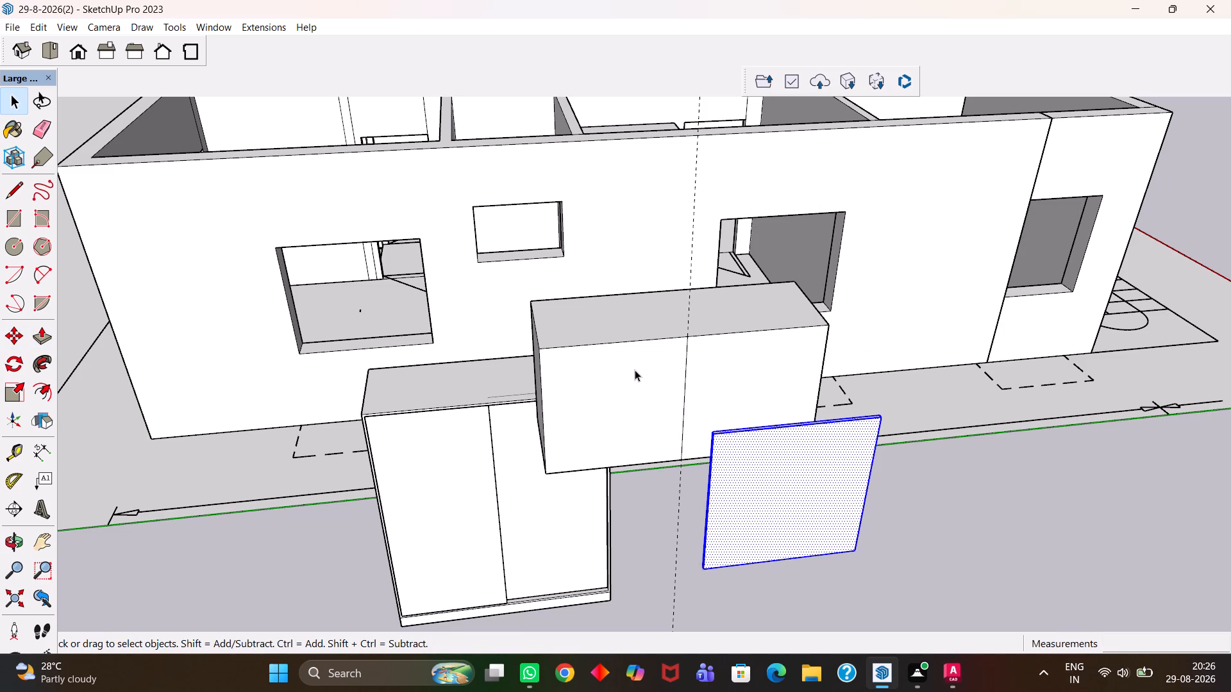
Push both halves of the box's front face back 18 mm to the same depth.
left_click(635, 370)
key("p")
left_click(635, 370)
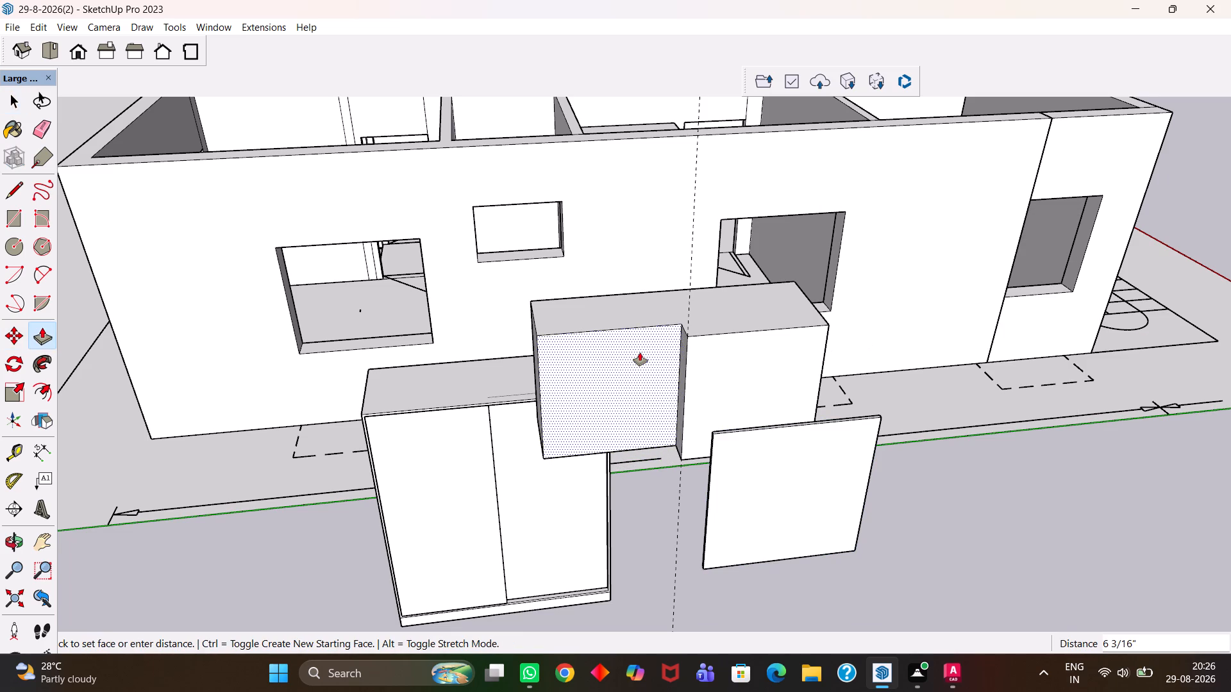
type("18mm")
key("Return")
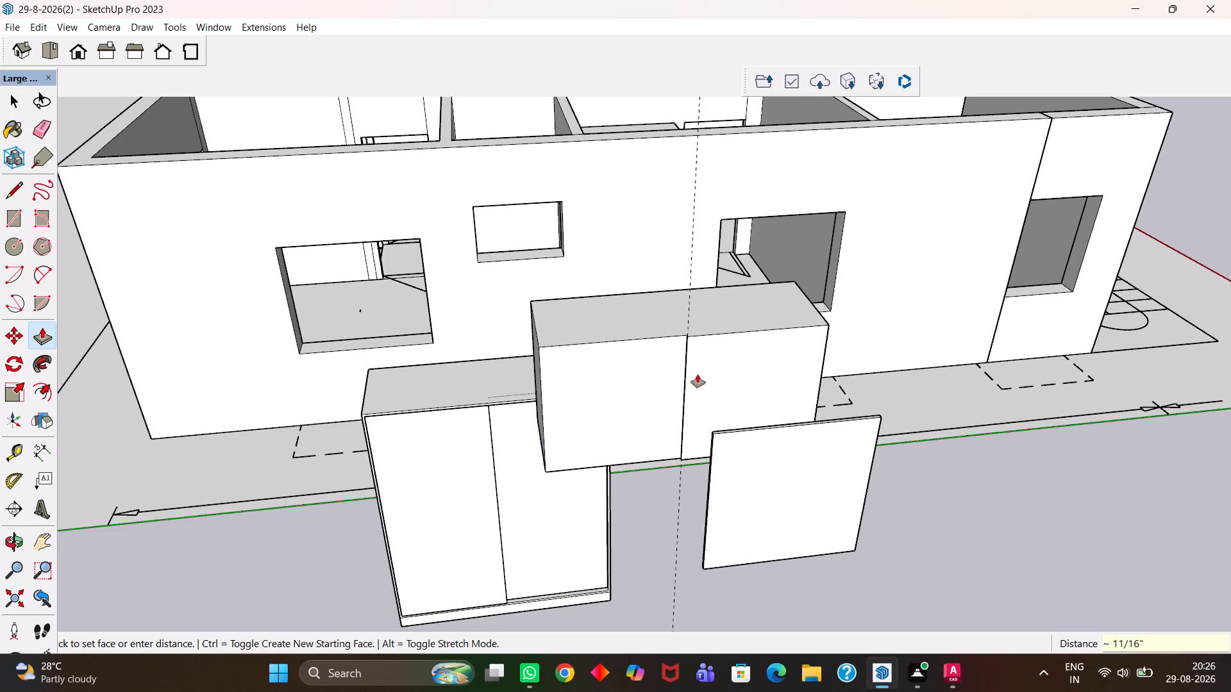
left_click(724, 355)
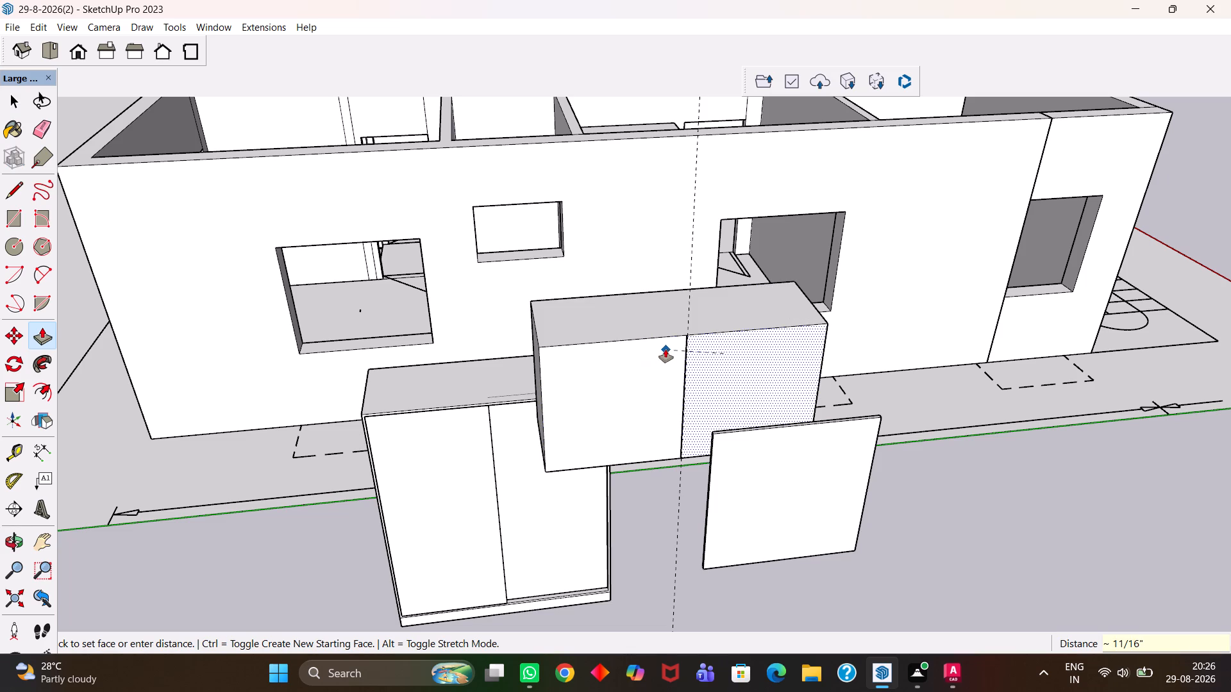
left_click(666, 349)
Move the shutter panel about 4' 5/16" by its top corner to the box's top front corner nearest the wardrobe.
middle_click_drag(658, 370, 665, 399)
scroll(665, 399, "up", 2)
key("h")
scroll(764, 461, "up", 2)
left_click_drag(757, 541, 765, 511)
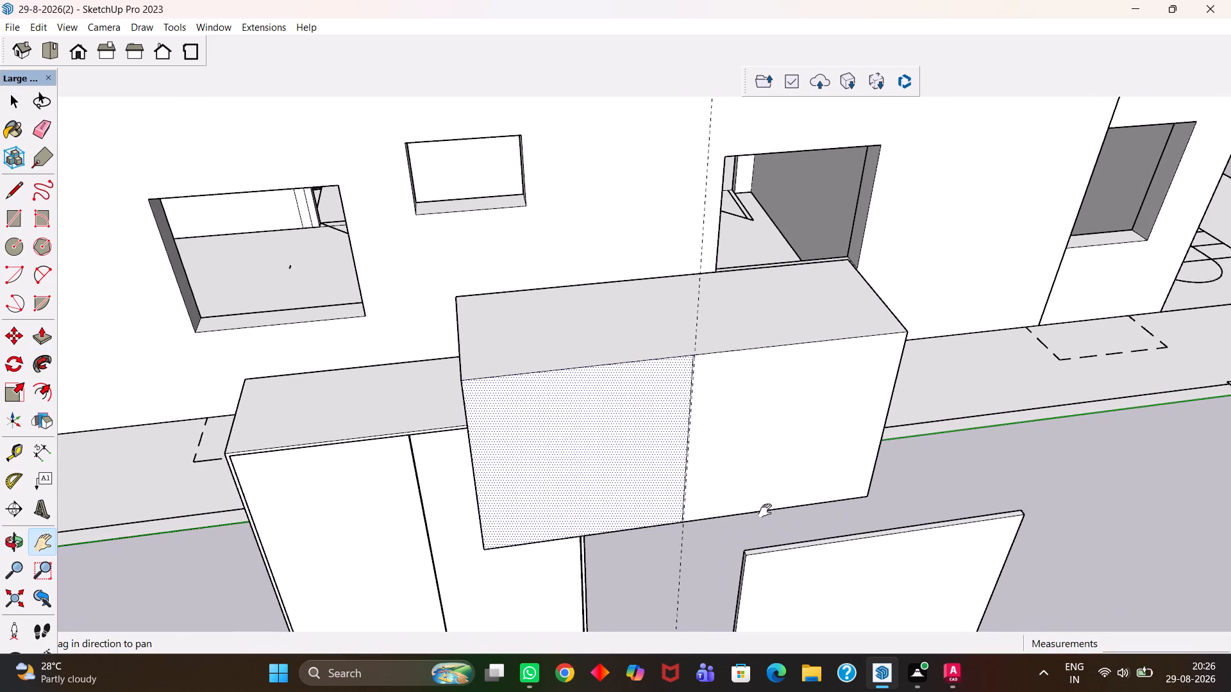
left_click_drag(765, 511, 754, 412)
scroll(746, 413, "down", 5)
key("space")
left_click(751, 469)
middle_click(751, 466)
scroll(751, 466, "up", 3)
key("m")
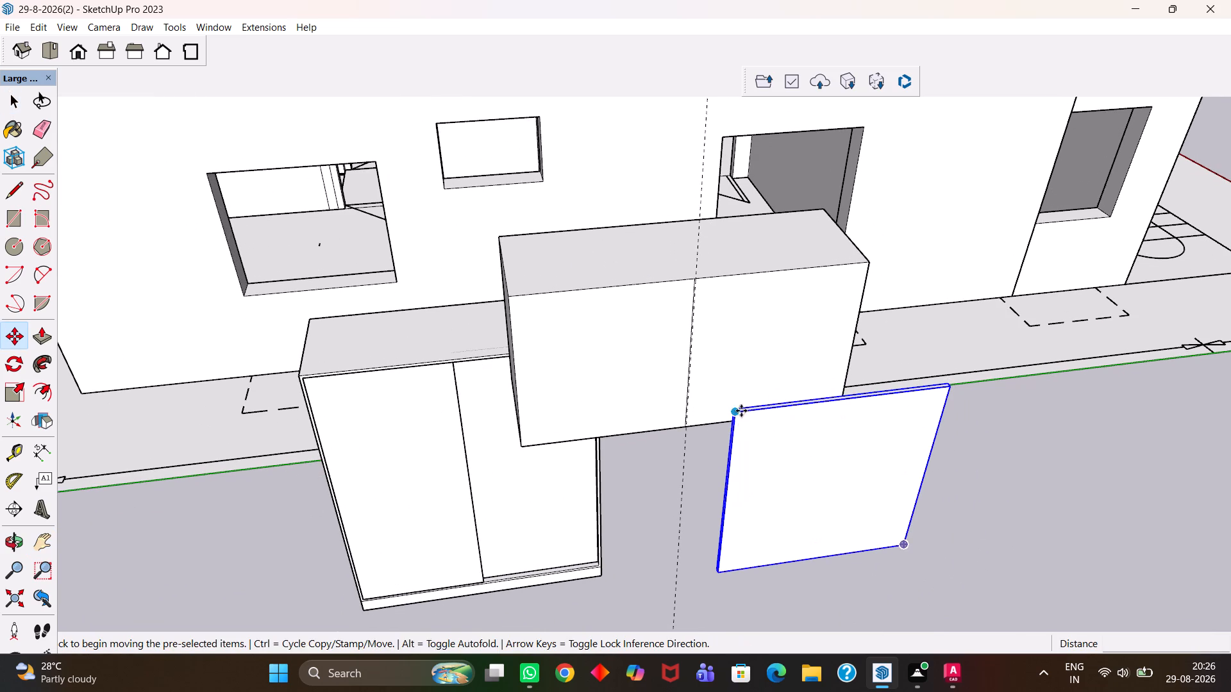
left_click(737, 408)
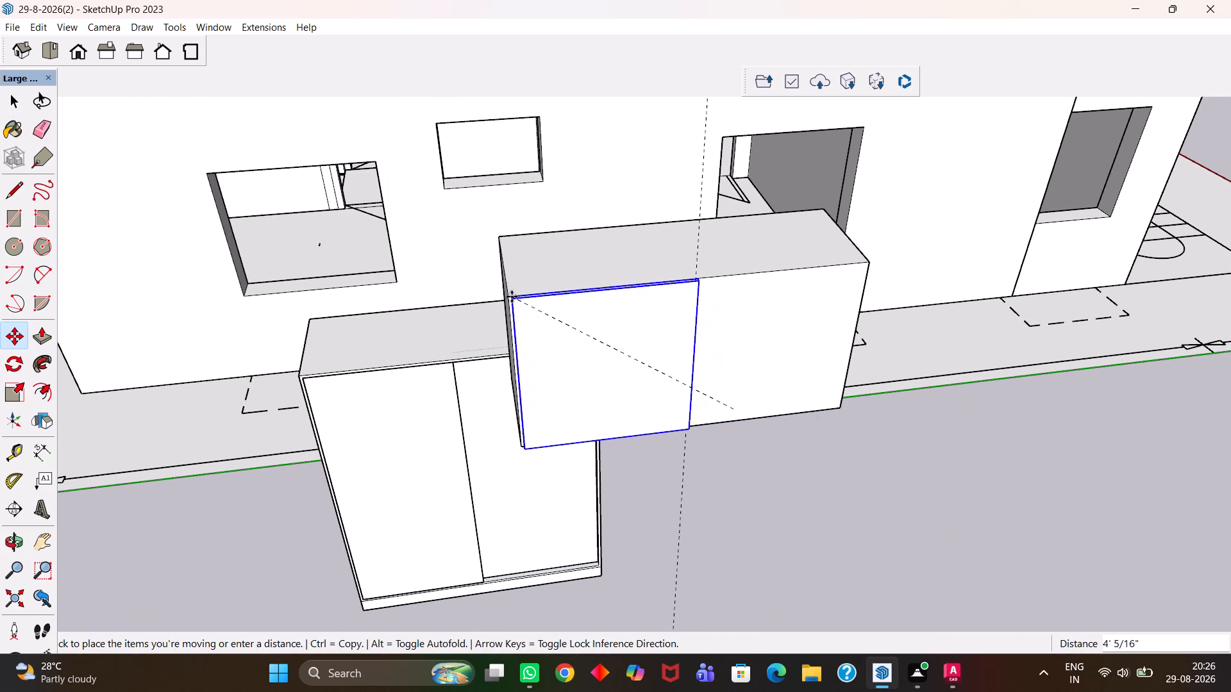
left_click(510, 297)
Shift the shutter panel so its back top corner meets the box's top front corner and it sits flush.
scroll(511, 298, "up", 5)
middle_click_drag(507, 325, 658, 402)
scroll(658, 402, "up", 4)
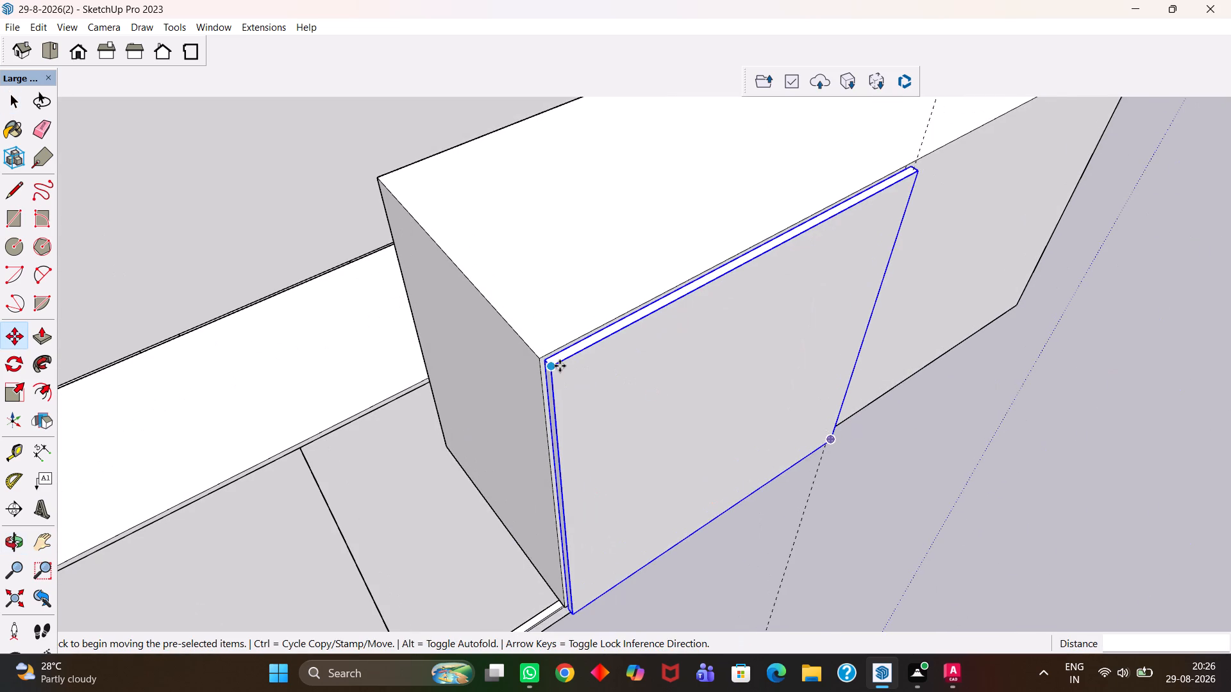
scroll(560, 366, "up", 4)
left_click(542, 359)
left_click(530, 353)
Copy the shutter panel about 2' 10 9/16" sideways onto the other half of the box's front.
scroll(530, 353, "down", 5)
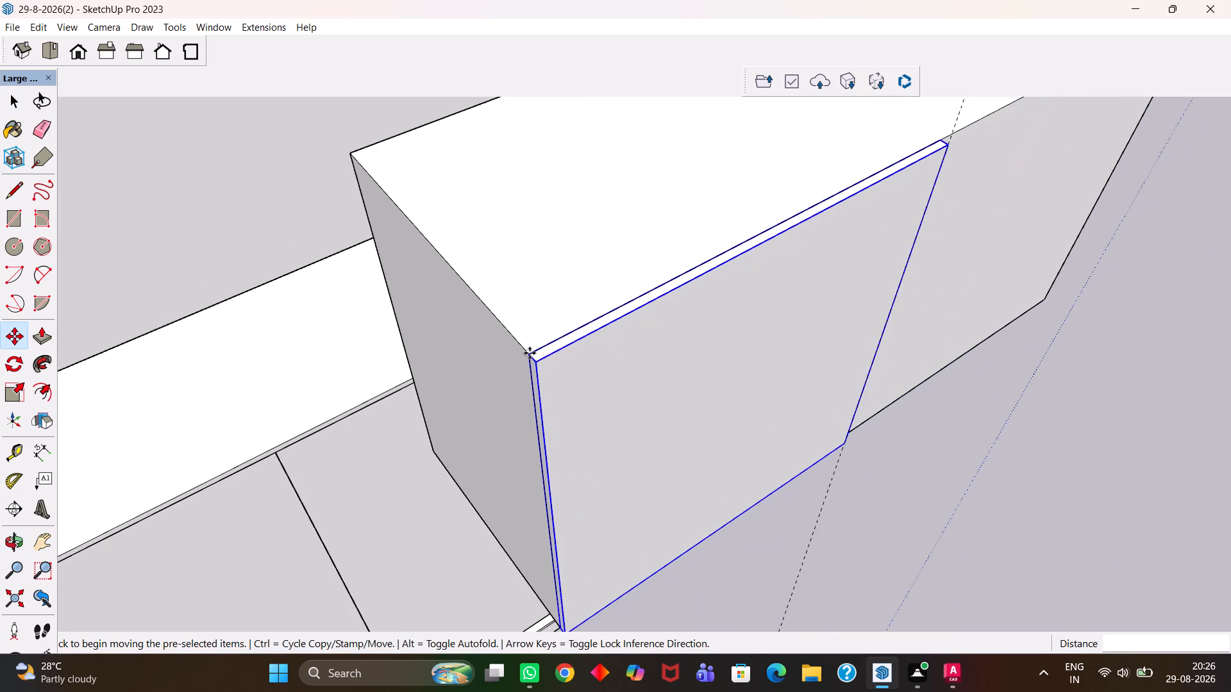
scroll(530, 353, "down", 13)
middle_click_drag(602, 379, 435, 392)
scroll(485, 320, "up", 1)
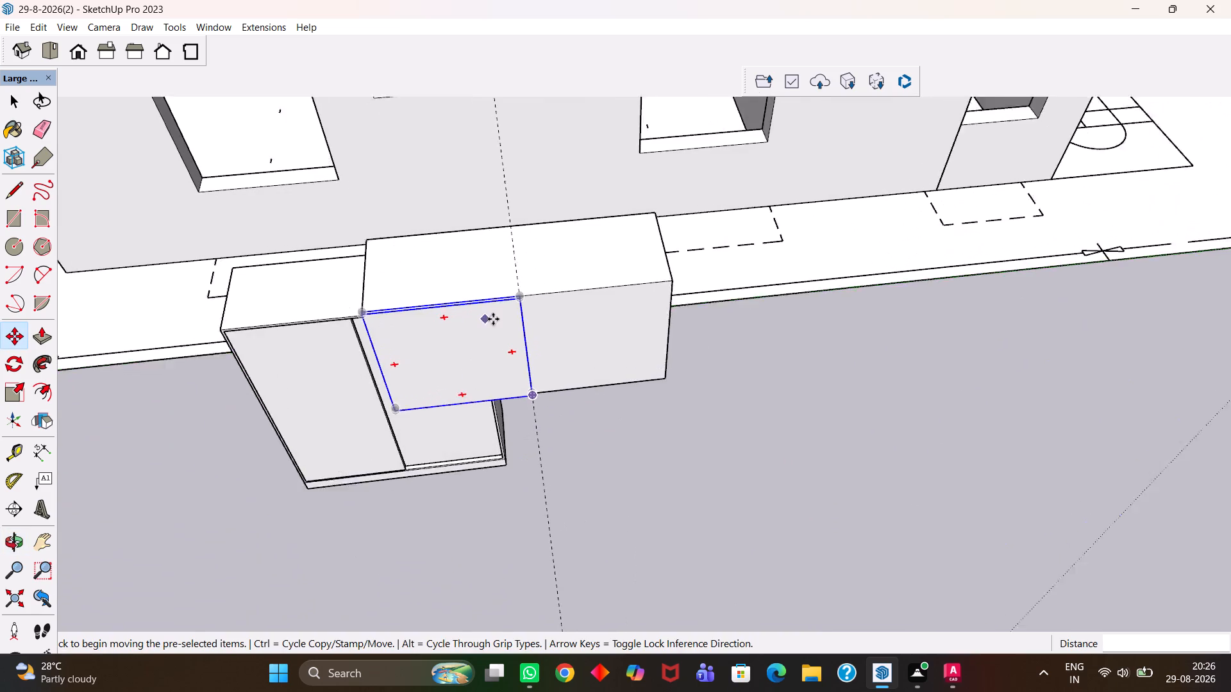
scroll(493, 319, "up", 7)
left_click(517, 284)
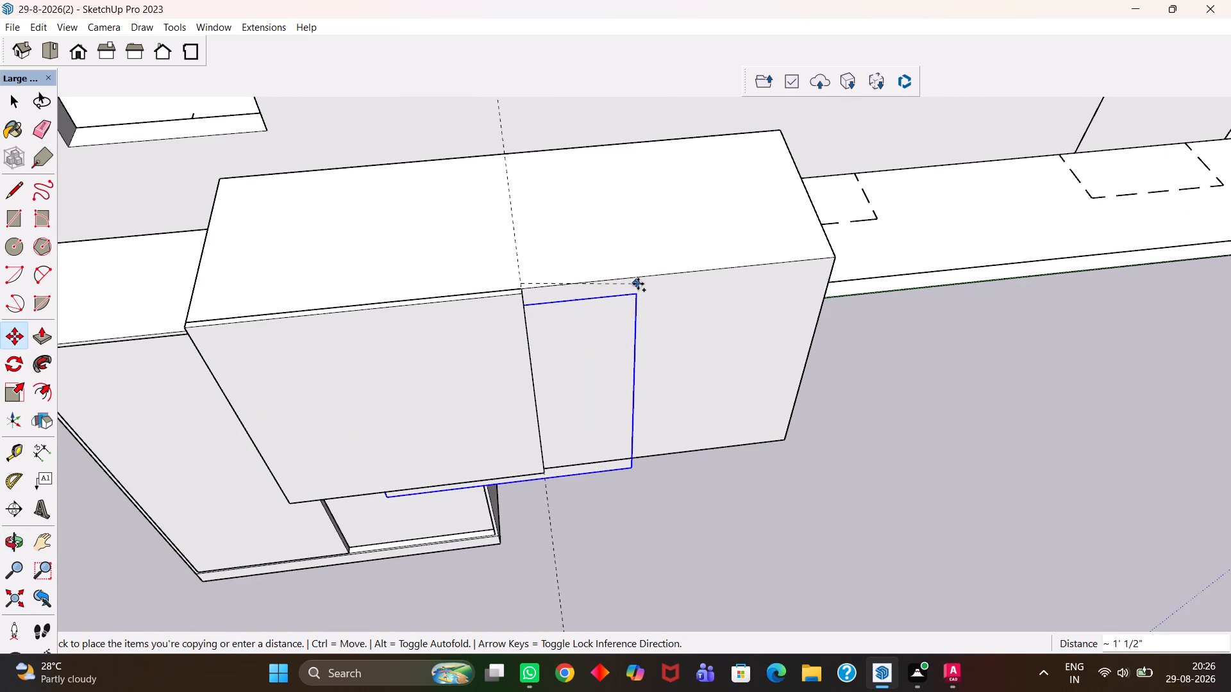
left_click(833, 256)
Align the copied shutter's back top corner with the box's far top front corner so it sits flush.
middle_click_drag(833, 270, 688, 275)
scroll(816, 312, "up", 3)
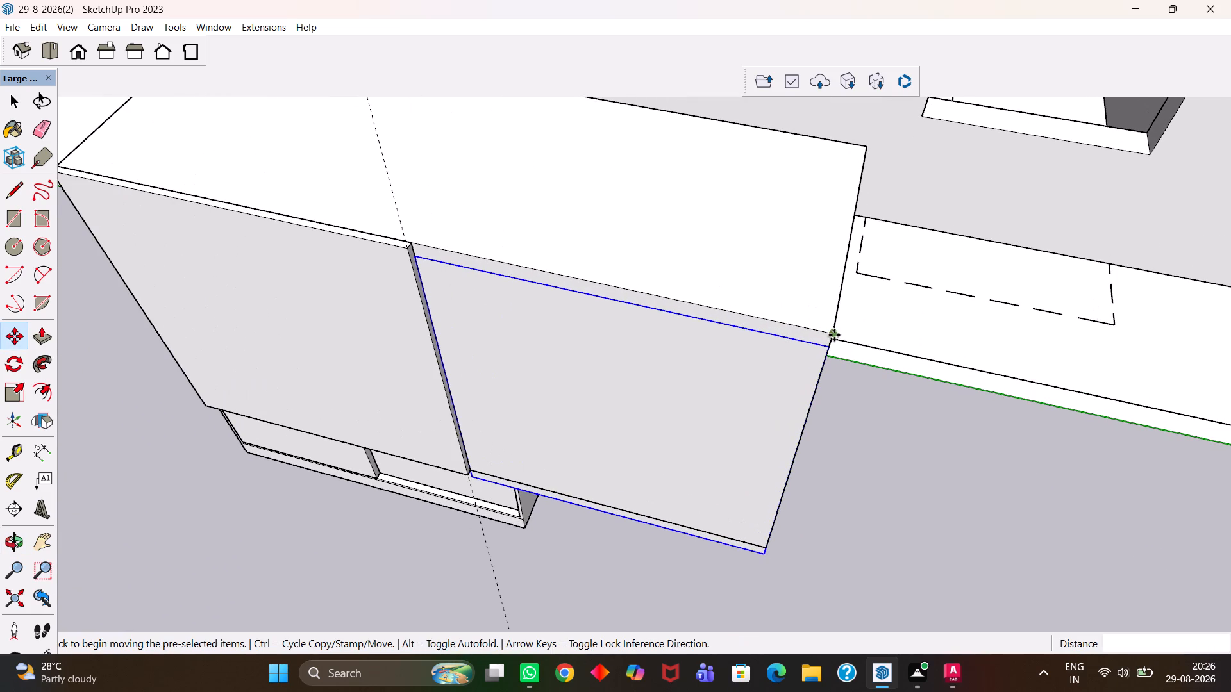
left_click(834, 335)
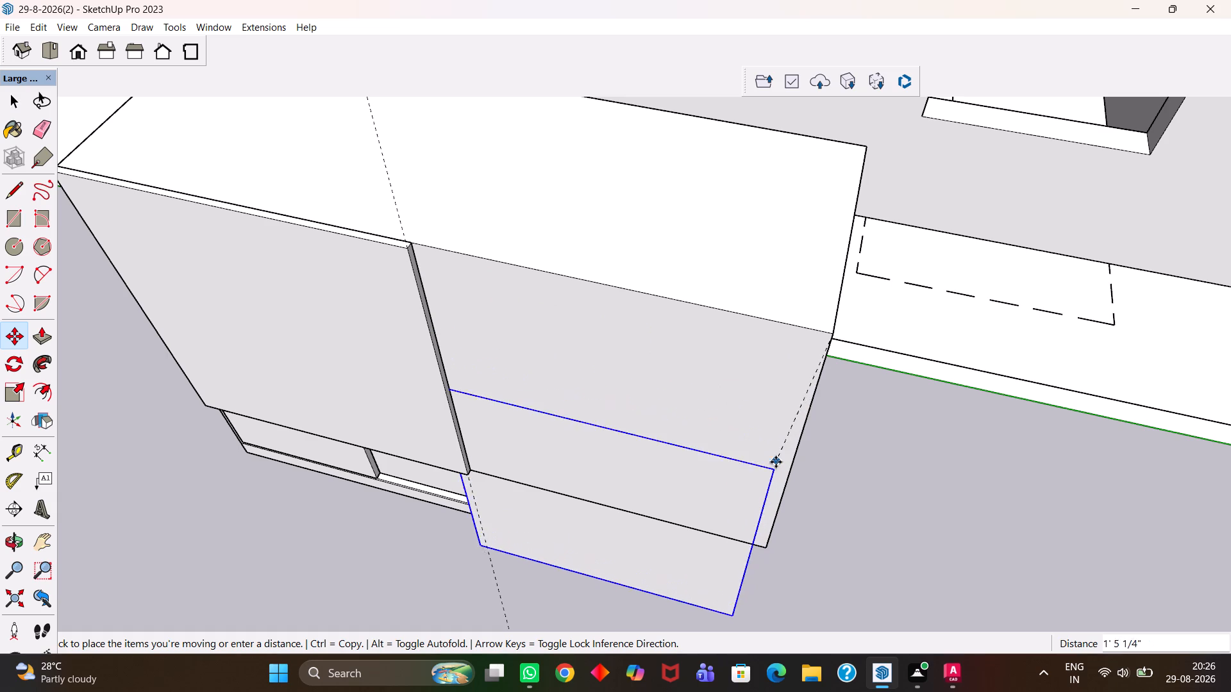
left_click(827, 329)
scroll(844, 334, "up", 3)
middle_click_drag(805, 338, 582, 294)
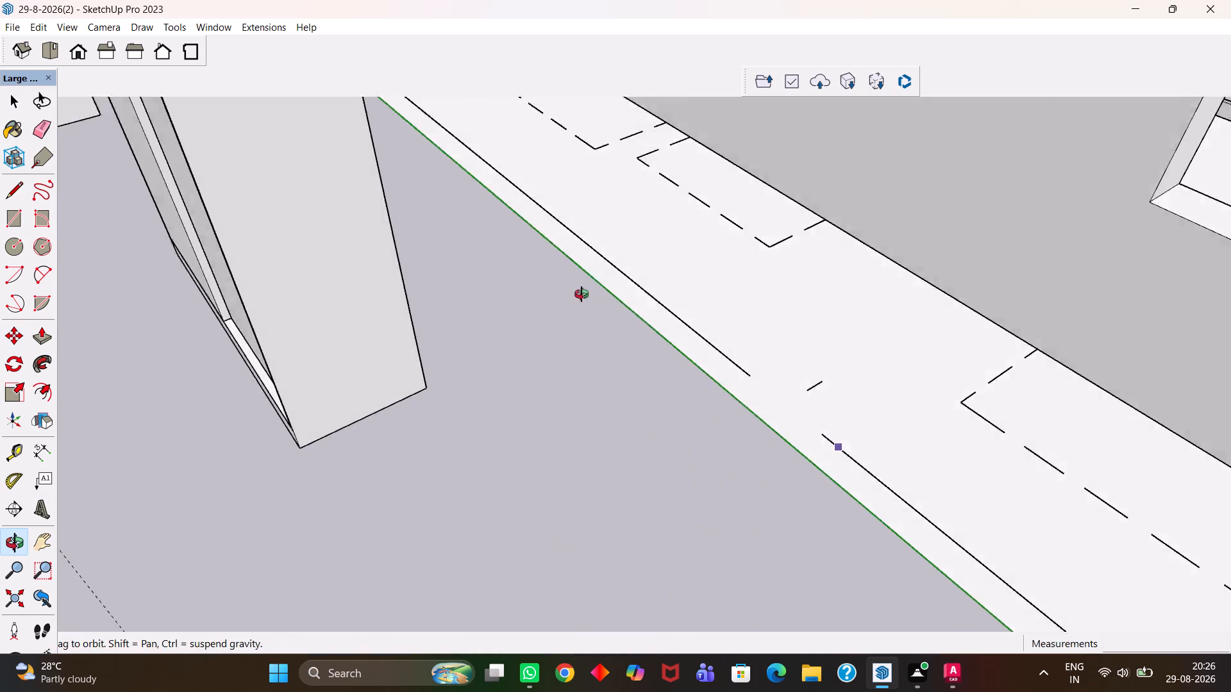
middle_click_drag(582, 294, 575, 299)
scroll(582, 306, "down", 7)
scroll(344, 167, "up", 8)
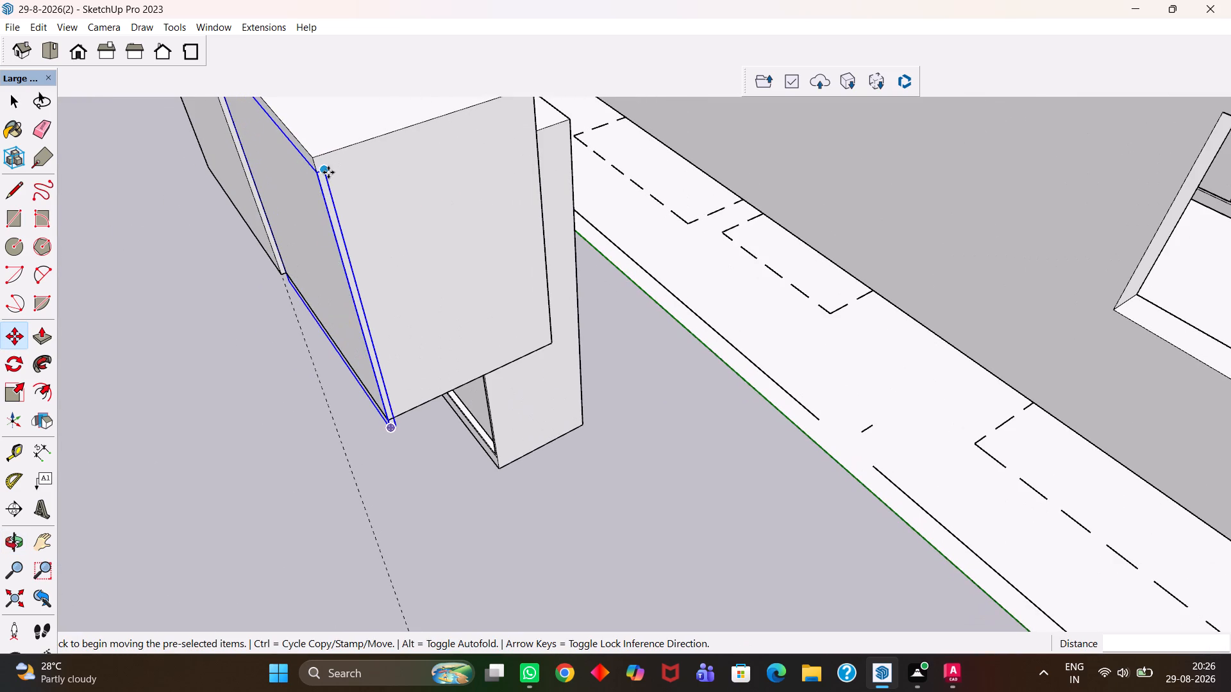
left_click(329, 171)
scroll(312, 157, "up", 4)
left_click(314, 159)
scroll(328, 185, "down", 4)
Erase the vertical guide at the middle of the shuttered box.
key("h")
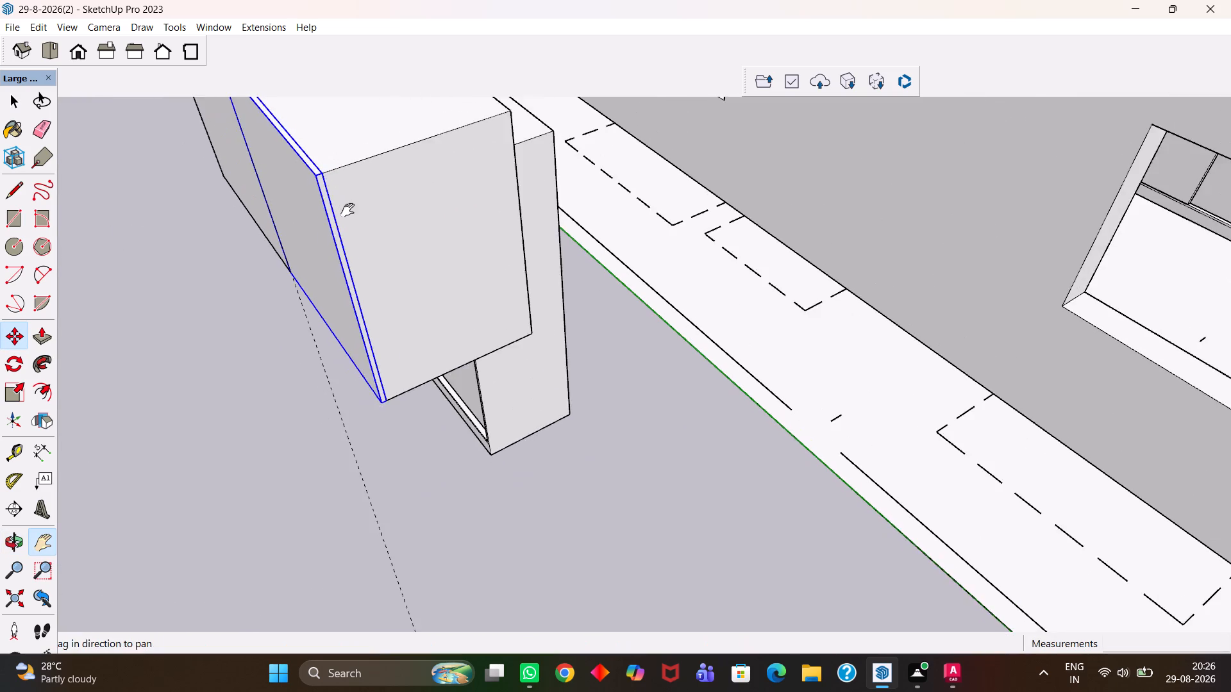
scroll(348, 210, "down", 6)
scroll(271, 251, "up", 1)
middle_click_drag(269, 257, 726, 326)
scroll(727, 324, "down", 7)
scroll(789, 346, "up", 1)
middle_click_drag(789, 346, 733, 262)
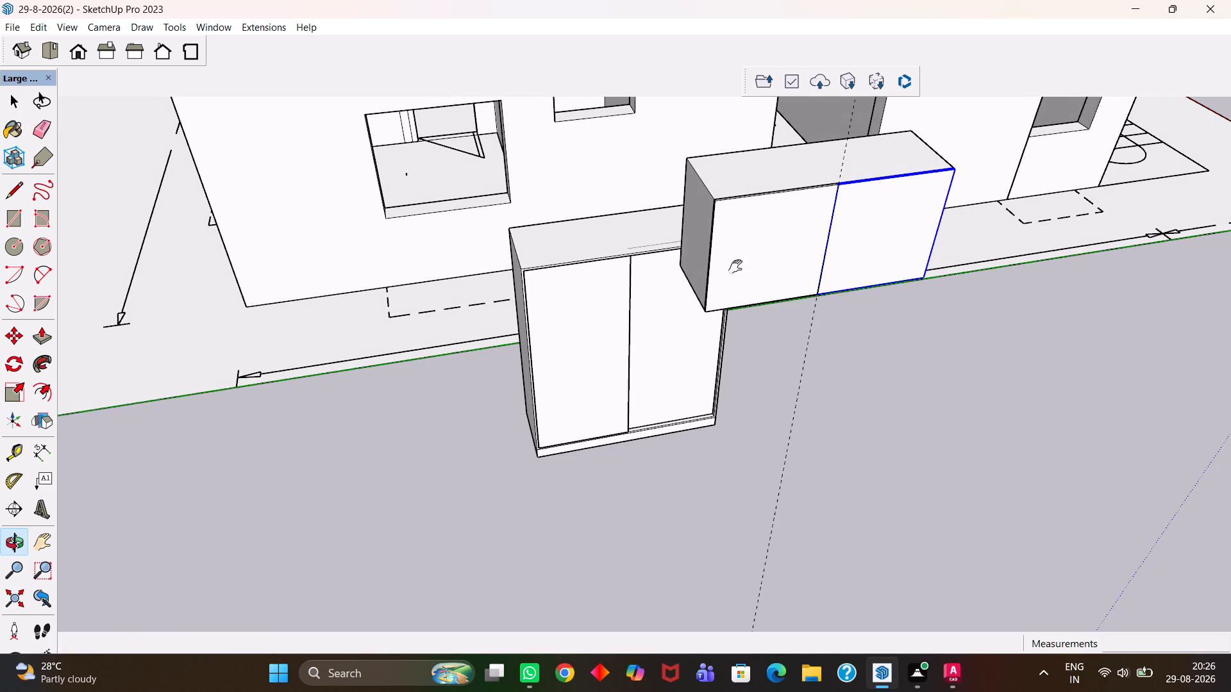
key("e")
left_click_drag(803, 368, 797, 368)
Make the box behind the two shutters a group.
scroll(797, 368, "down", 4)
key("h")
left_click_drag(807, 308, 749, 356)
middle_click_drag(723, 341, 719, 356)
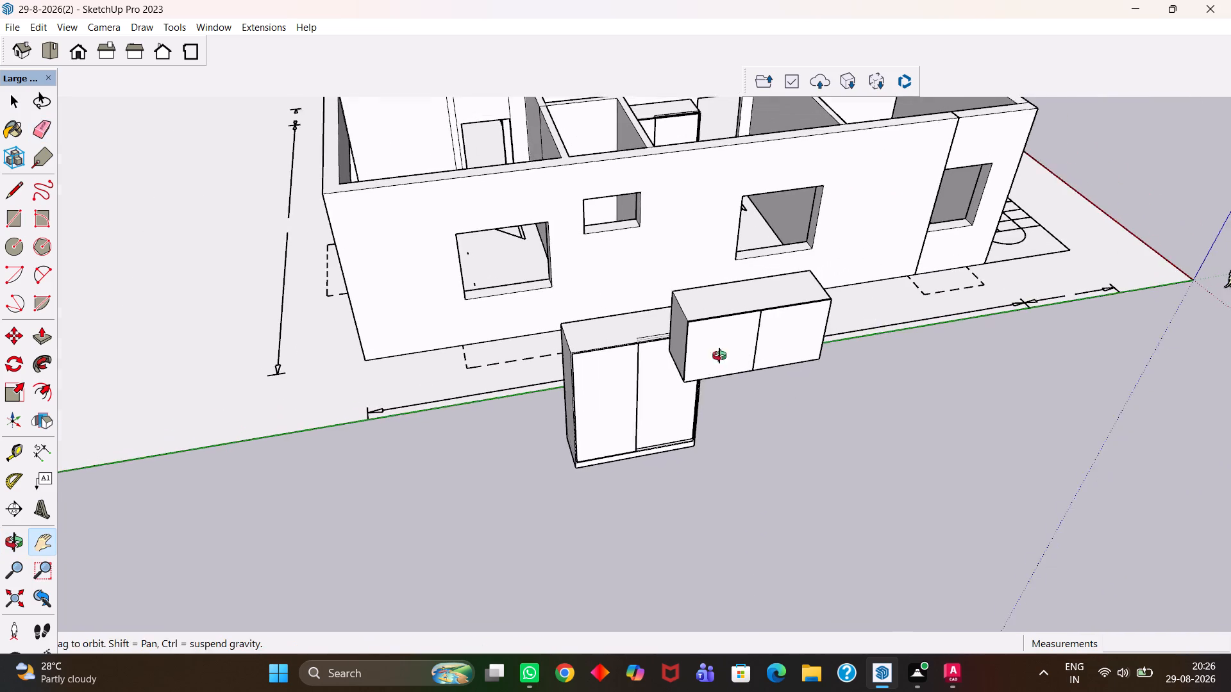
middle_click_drag(719, 356, 706, 419)
scroll(706, 419, "up", 3)
key("space")
triple_click(722, 394)
right_click(732, 387)
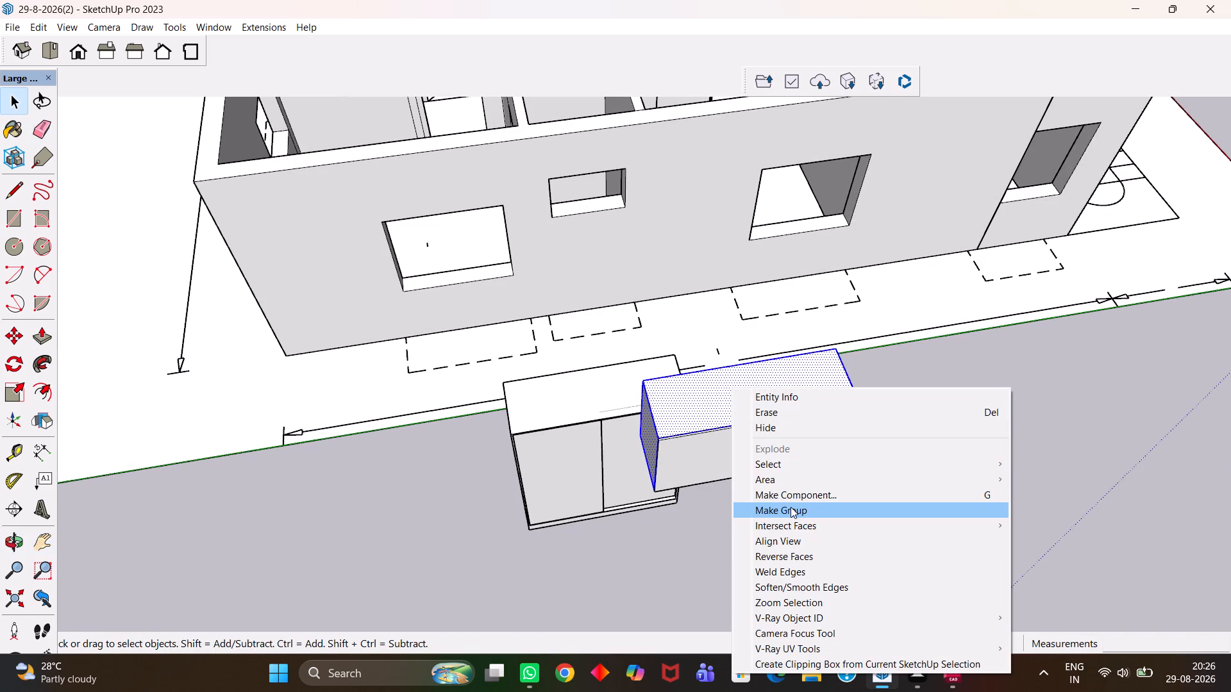
left_click(791, 507)
Move the box and both shutters by the back top corner about 23' 3 15/16" to the wall-top corner above the bedroom wardrobe.
left_click(767, 408)
left_click(780, 449, "ctrl")
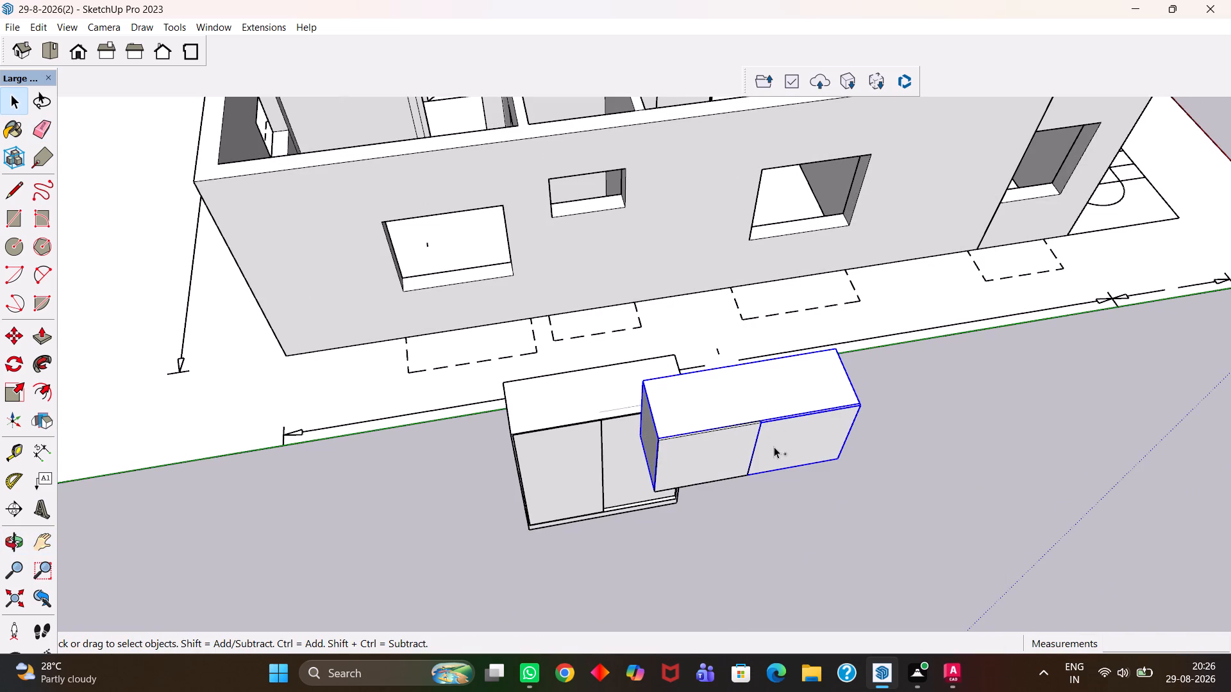
left_click(721, 450, "ctrl")
key("m")
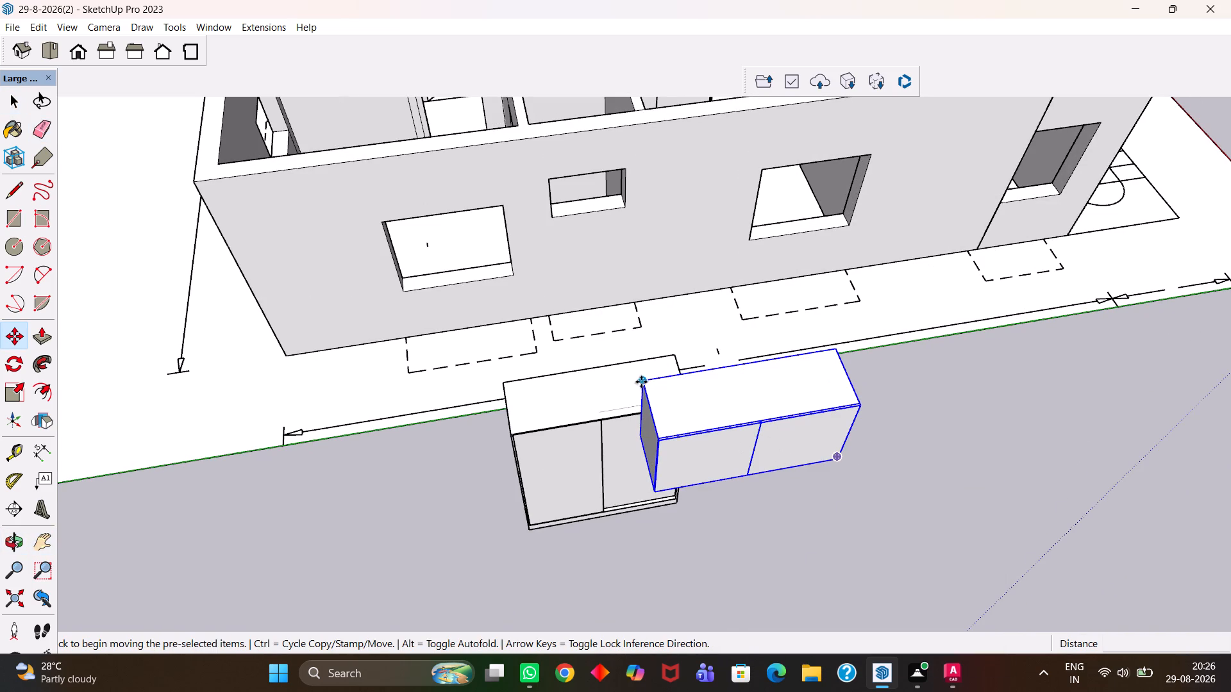
left_click(649, 381)
key("h")
scroll(653, 367, "down", 6)
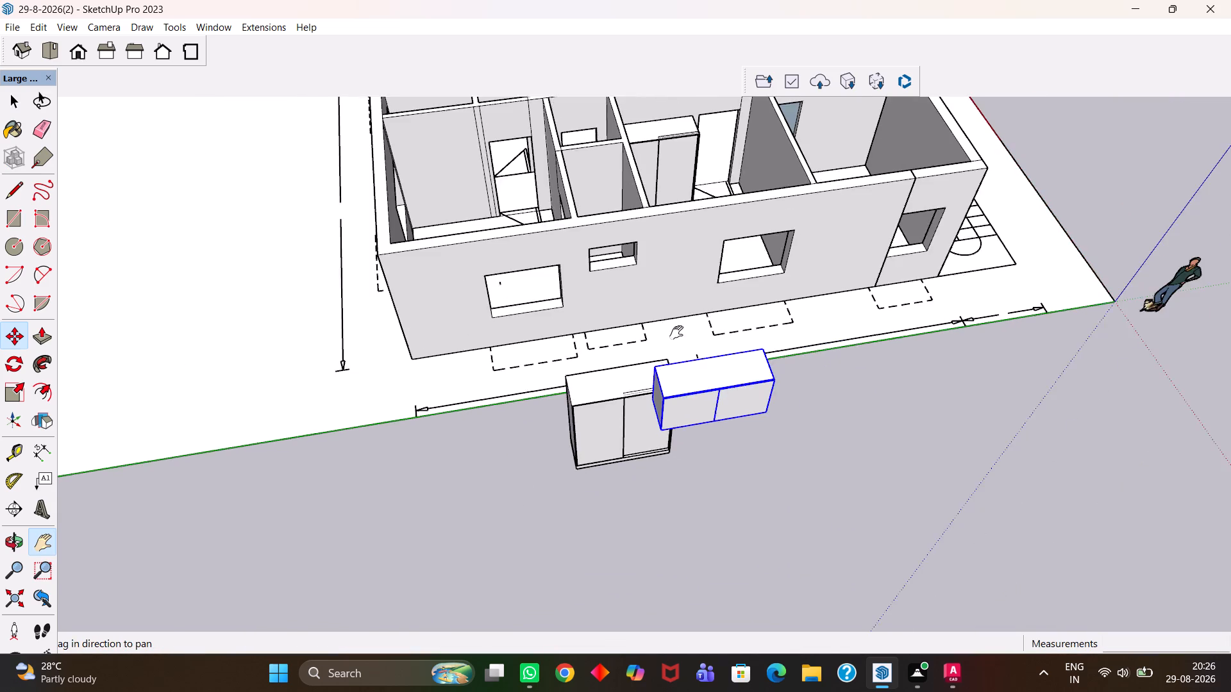
left_click_drag(676, 333, 668, 522)
left_click_drag(699, 349, 670, 500)
scroll(585, 436, "up", 12)
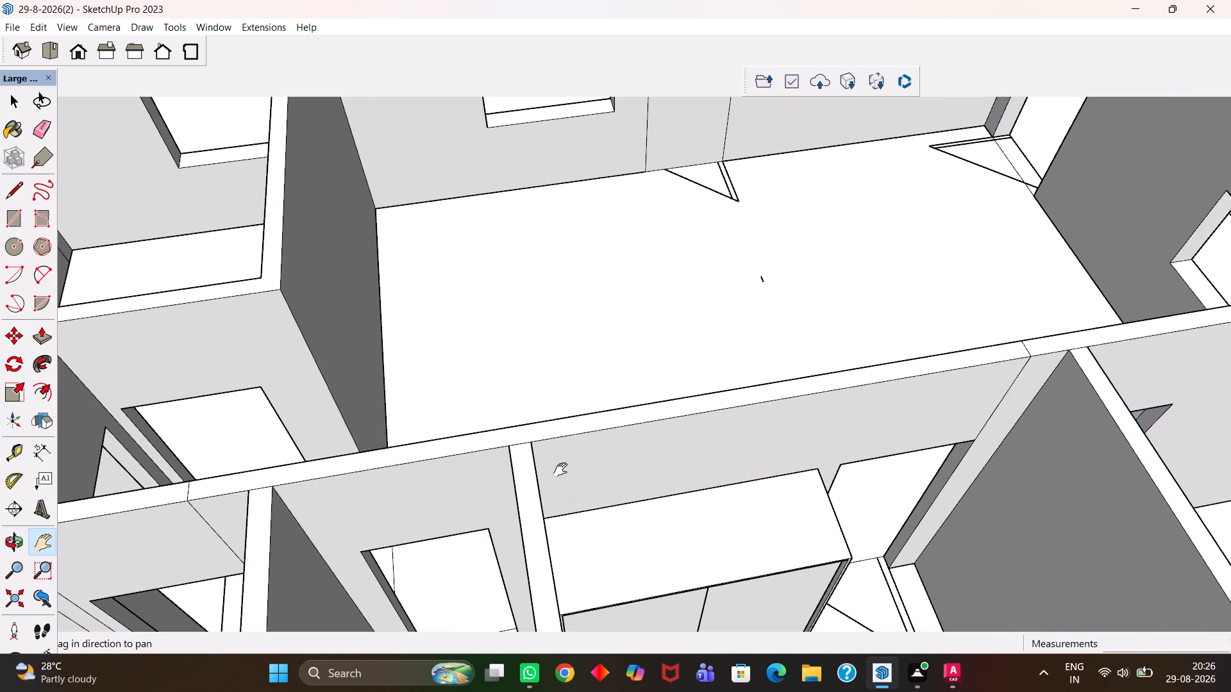
key("Escape")
left_click(532, 443)
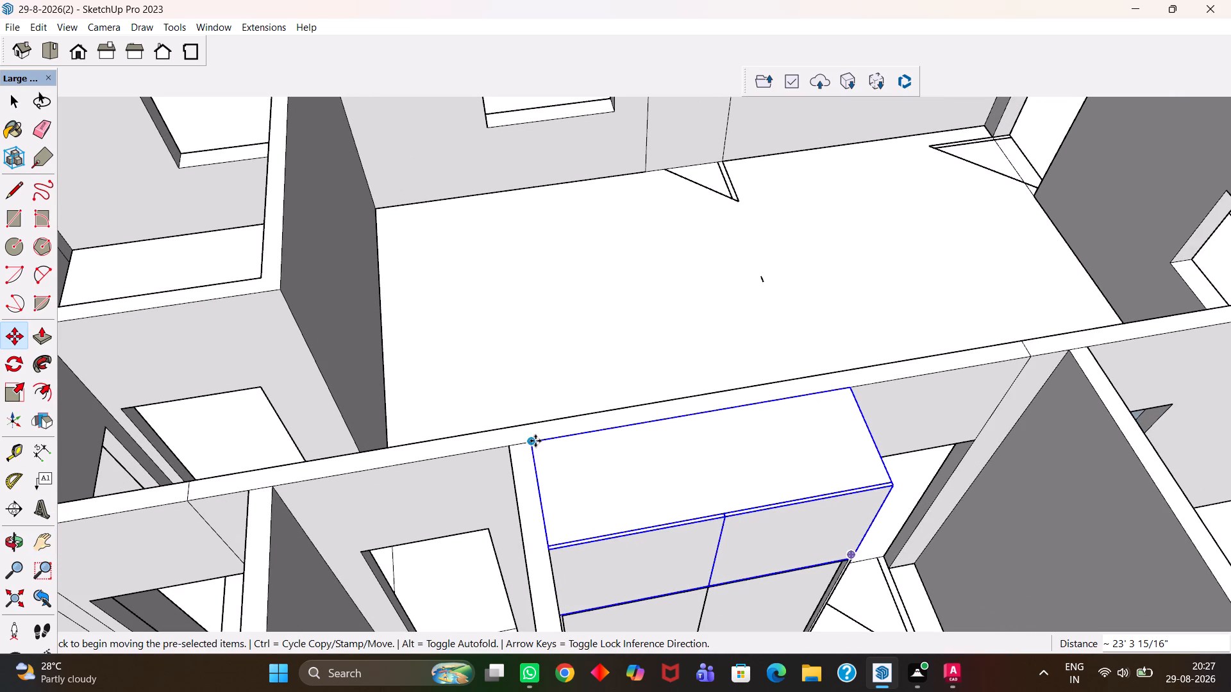
key("h")
scroll(537, 441, "down", 6)
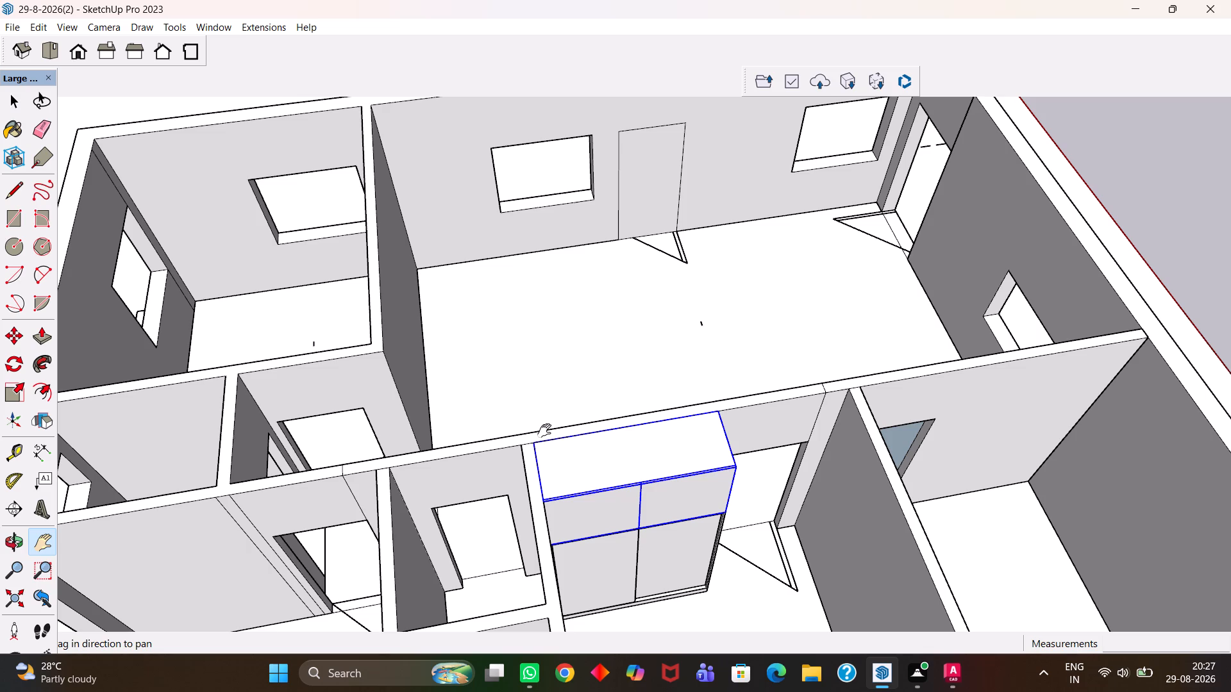
Inspect the bedroom wardrobe and the two-shutter overhead unit above it, checking their fit against the walls from several angles.
scroll(533, 425, "down", 3)
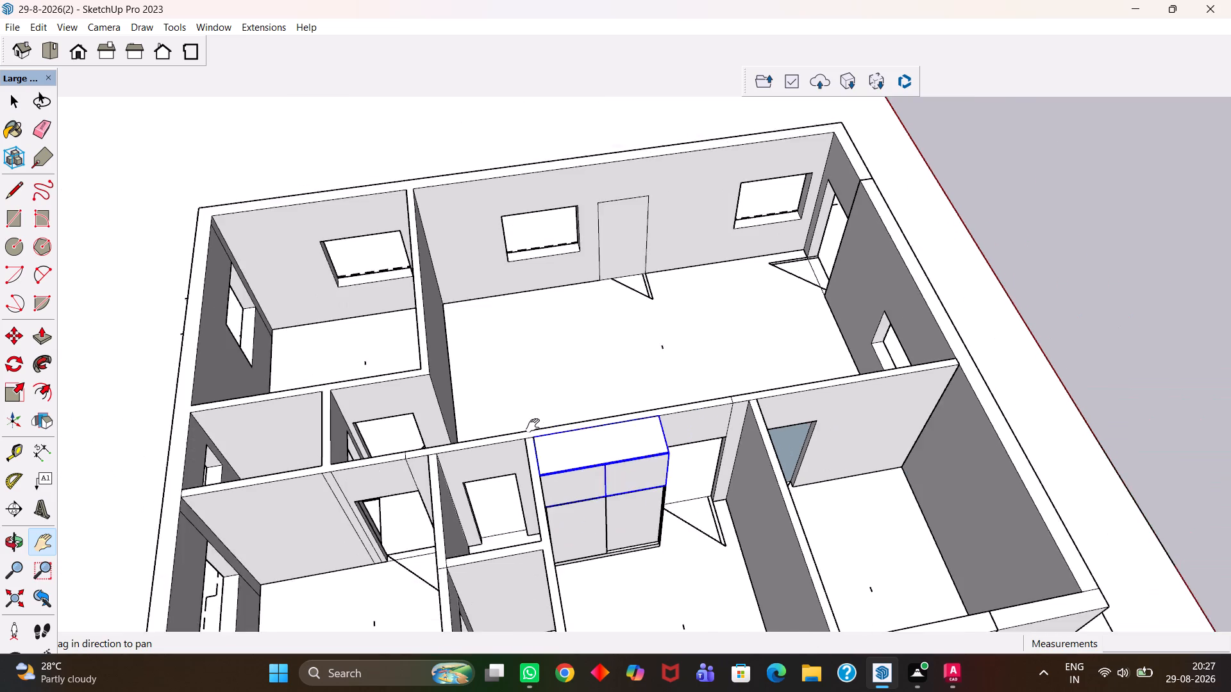
scroll(533, 425, "down", 4)
scroll(545, 468, "up", 1)
scroll(593, 403, "up", 1)
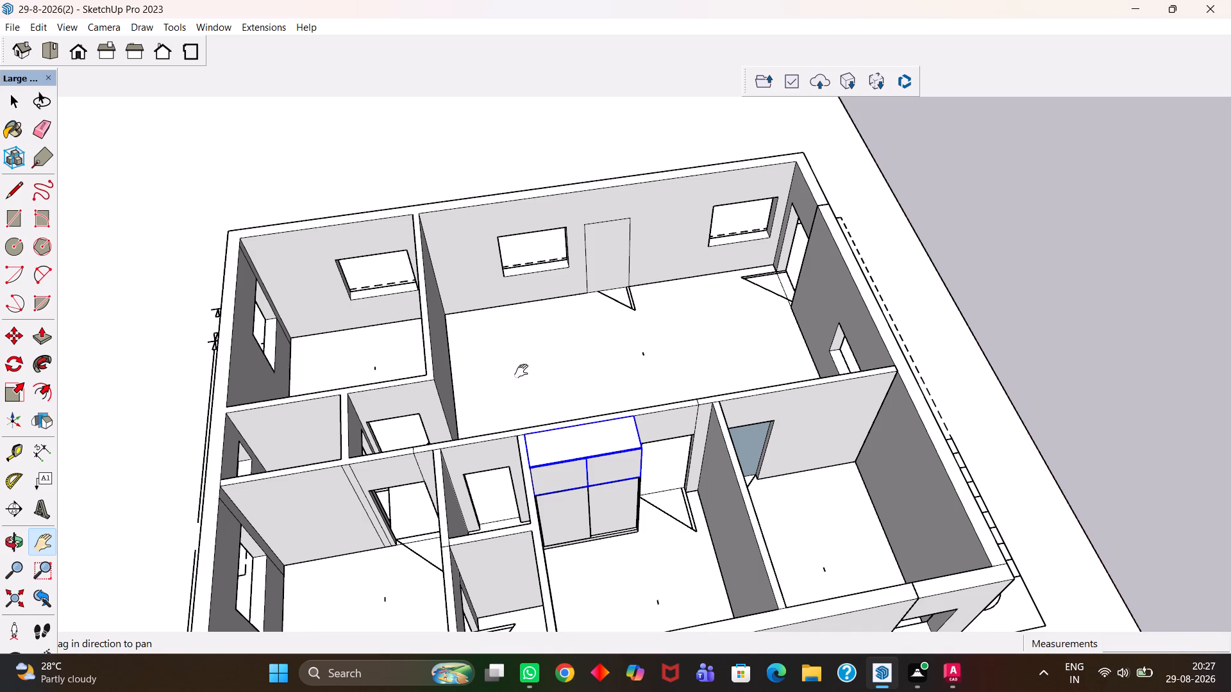
scroll(518, 399, "up", 4)
key("h")
left_click_drag(525, 442, 600, 318)
scroll(623, 345, "down", 3)
middle_click_drag(658, 404, 610, 411)
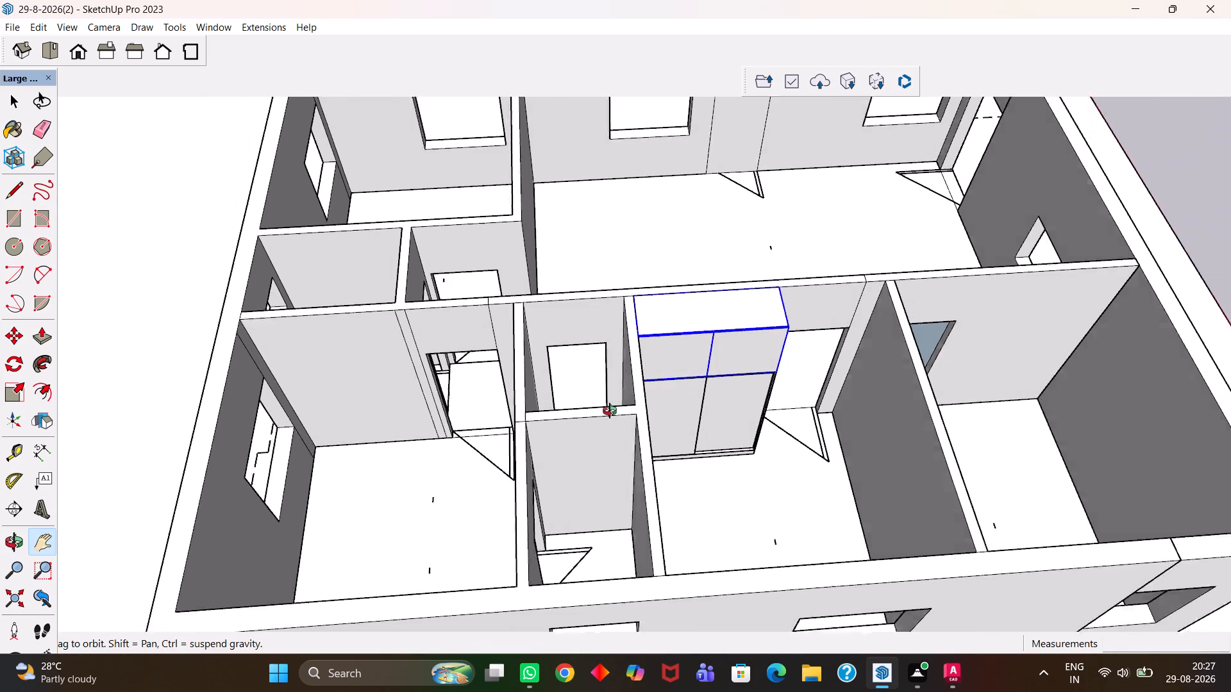
middle_click_drag(610, 411, 599, 411)
scroll(599, 411, "up", 1)
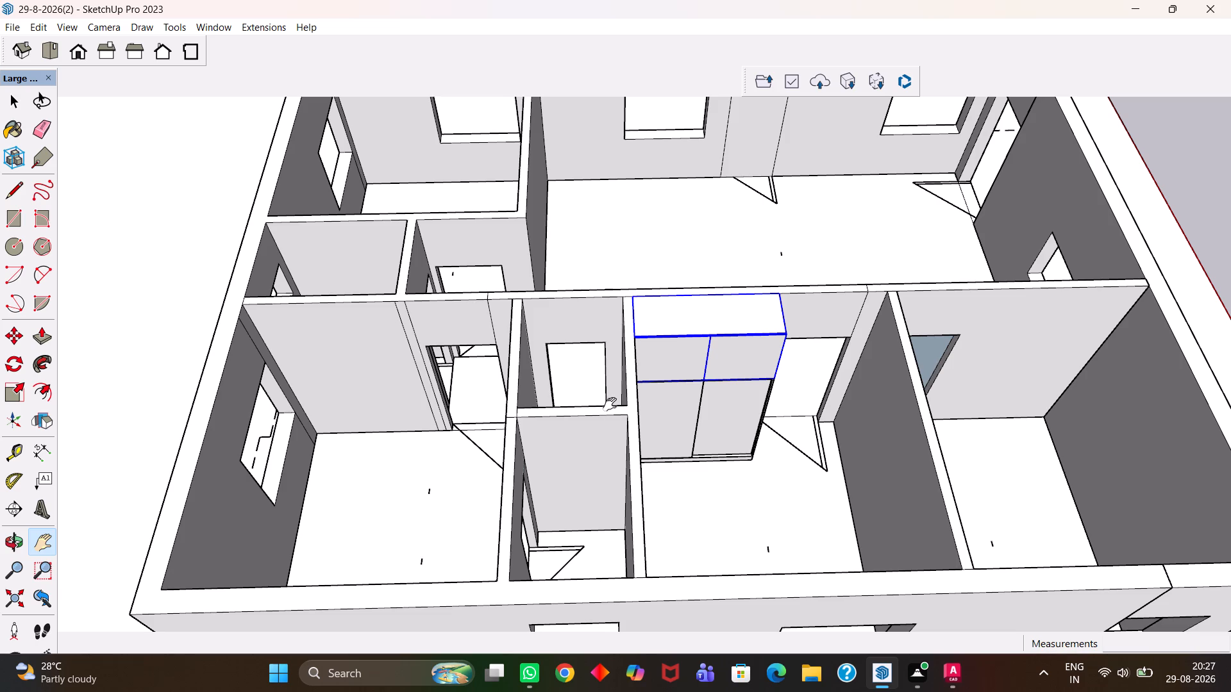
scroll(610, 404, "up", 2)
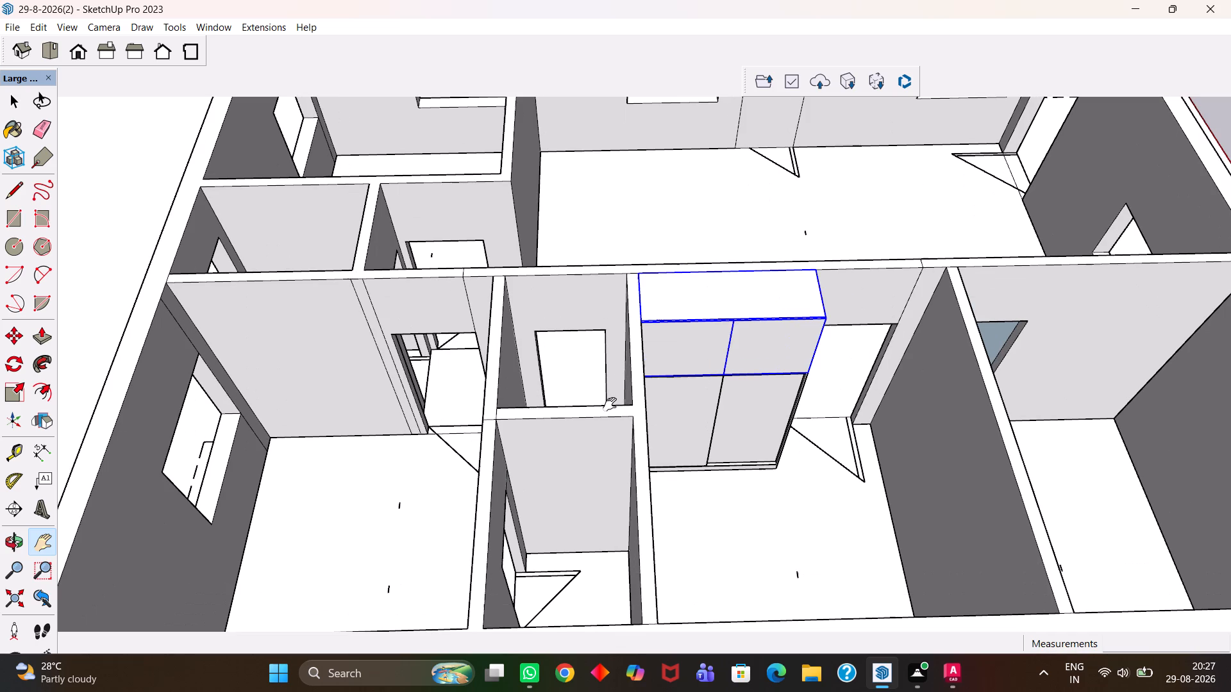
scroll(610, 404, "up", 1)
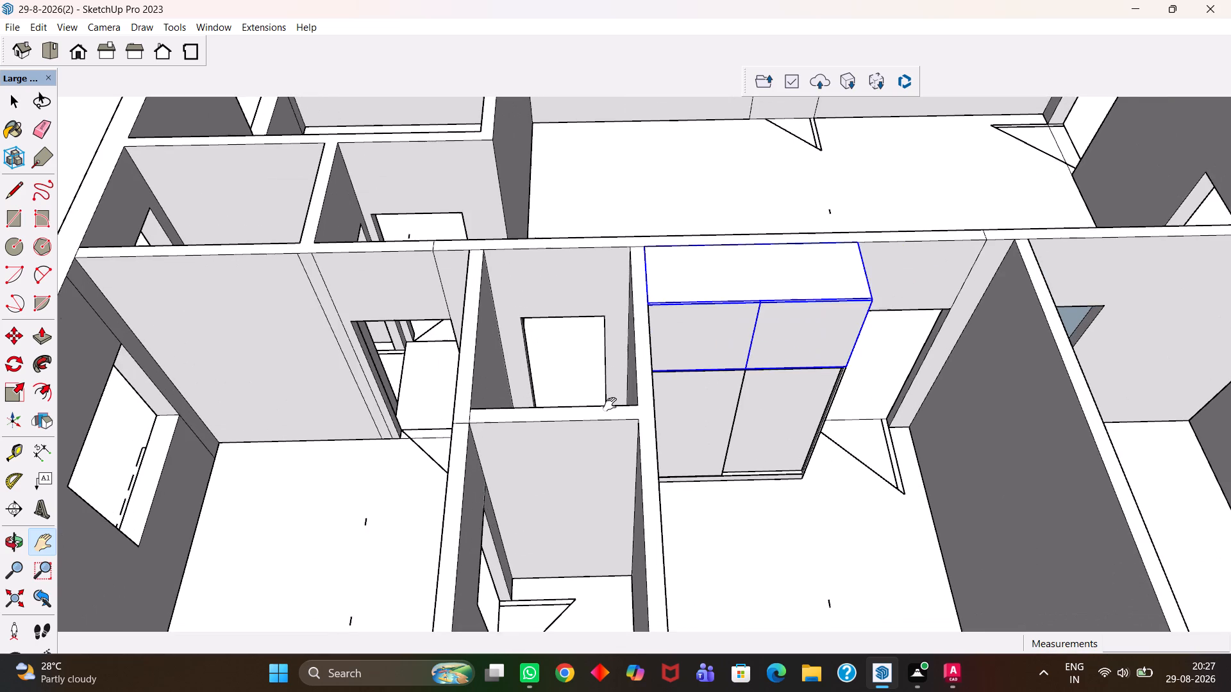
scroll(610, 404, "up", 2)
scroll(610, 404, "down", 4)
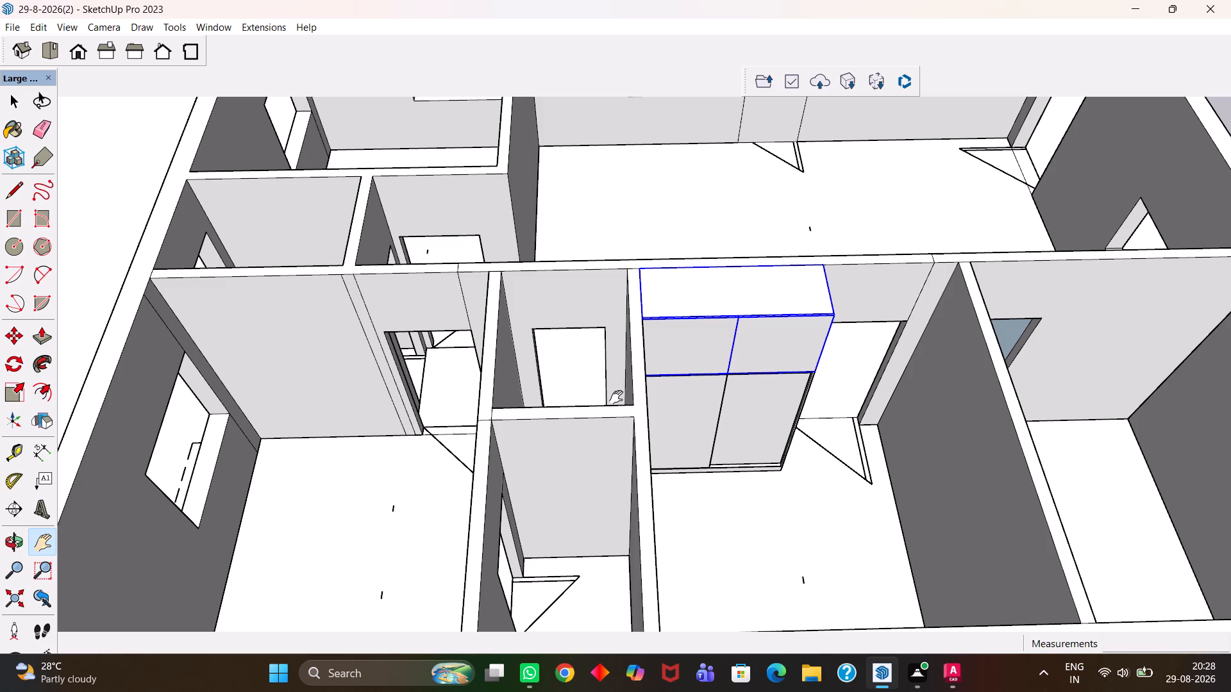
scroll(616, 397, "up", 1)
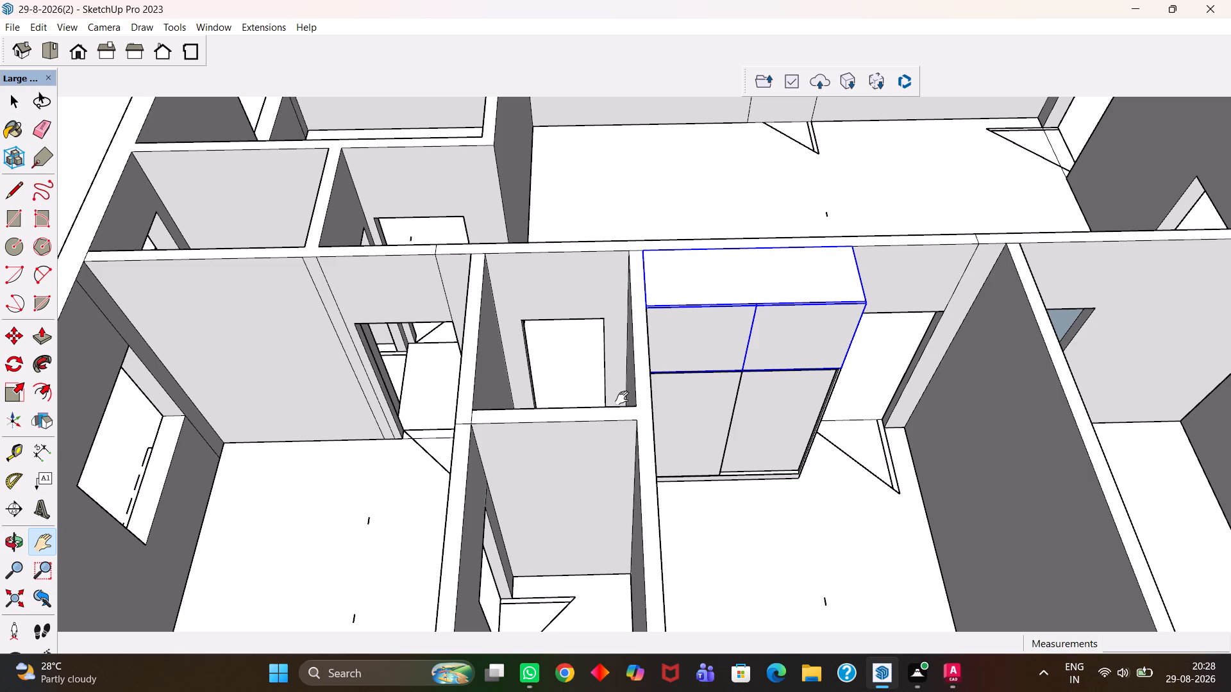
scroll(622, 398, "up", 2)
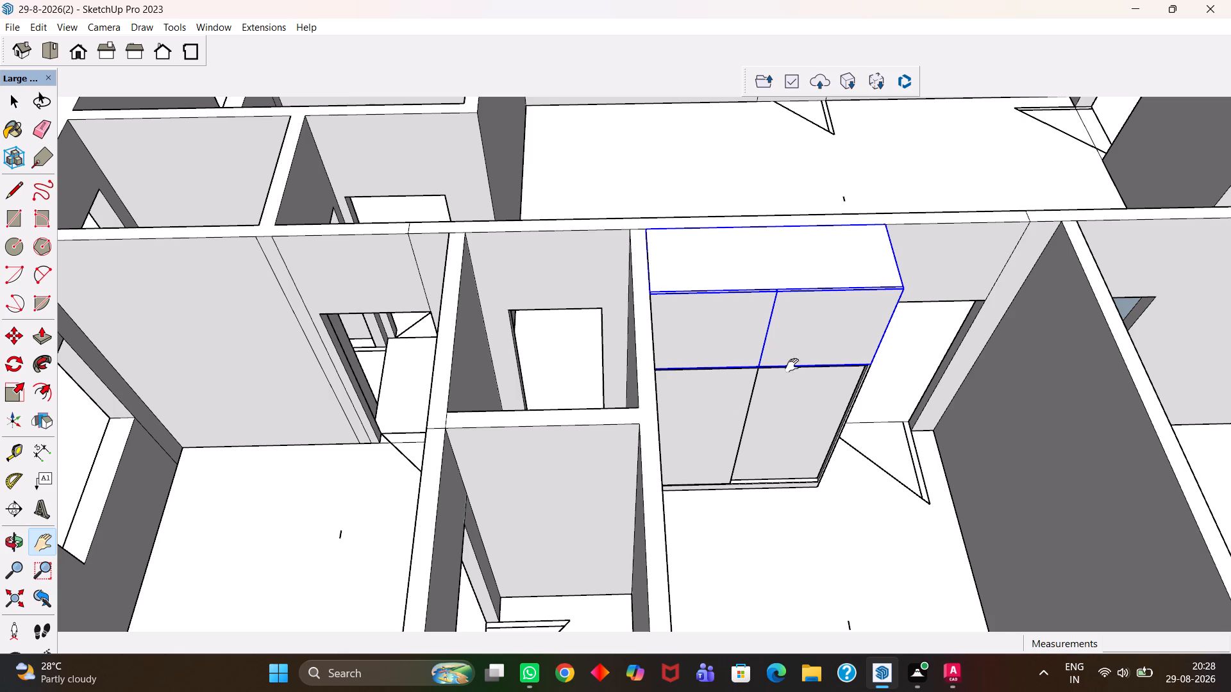
scroll(768, 409, "down", 1)
scroll(766, 411, "up", 9)
left_click_drag(782, 366, 672, 483)
scroll(668, 484, "down", 6)
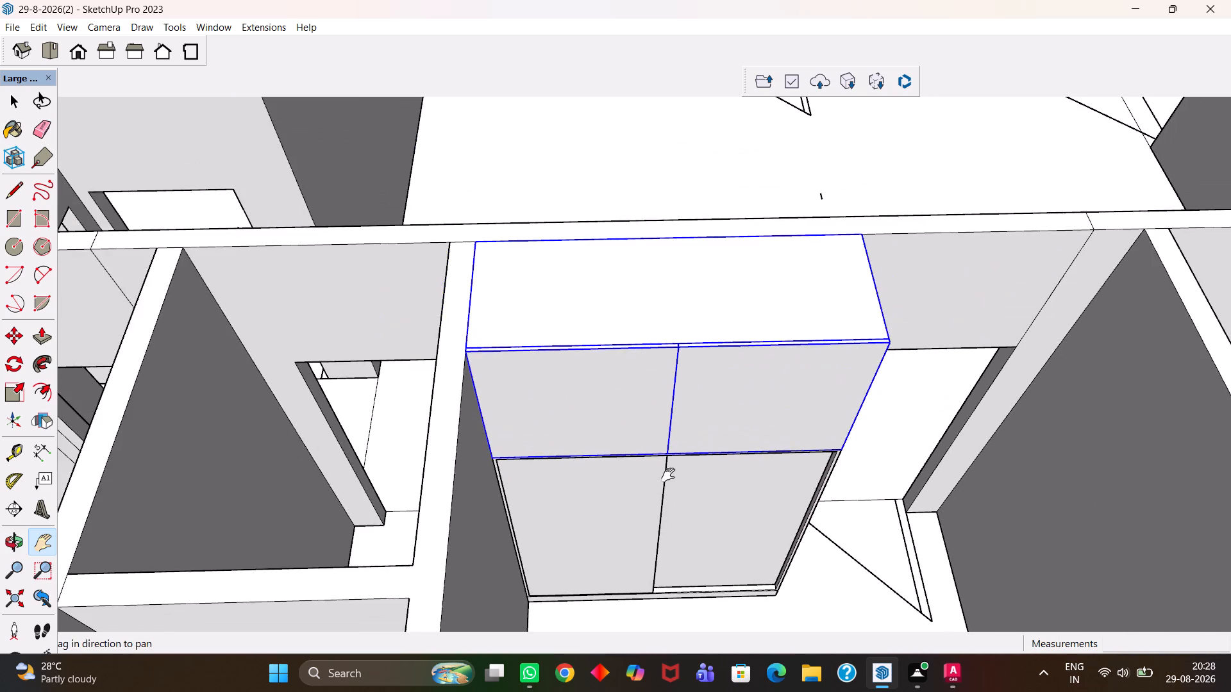
scroll(668, 475, "down", 4)
middle_click_drag(771, 436, 664, 451)
scroll(761, 433, "up", 1)
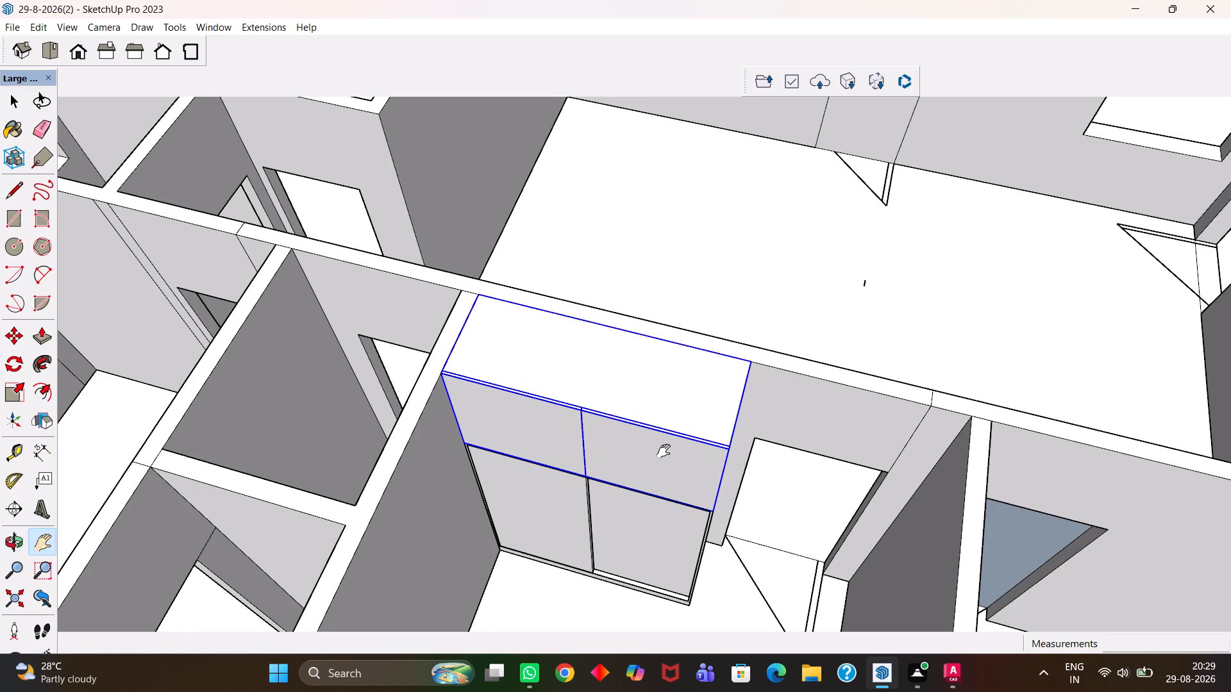
scroll(632, 456, "up", 3)
middle_click_drag(582, 461, 613, 437)
scroll(587, 463, "up", 1)
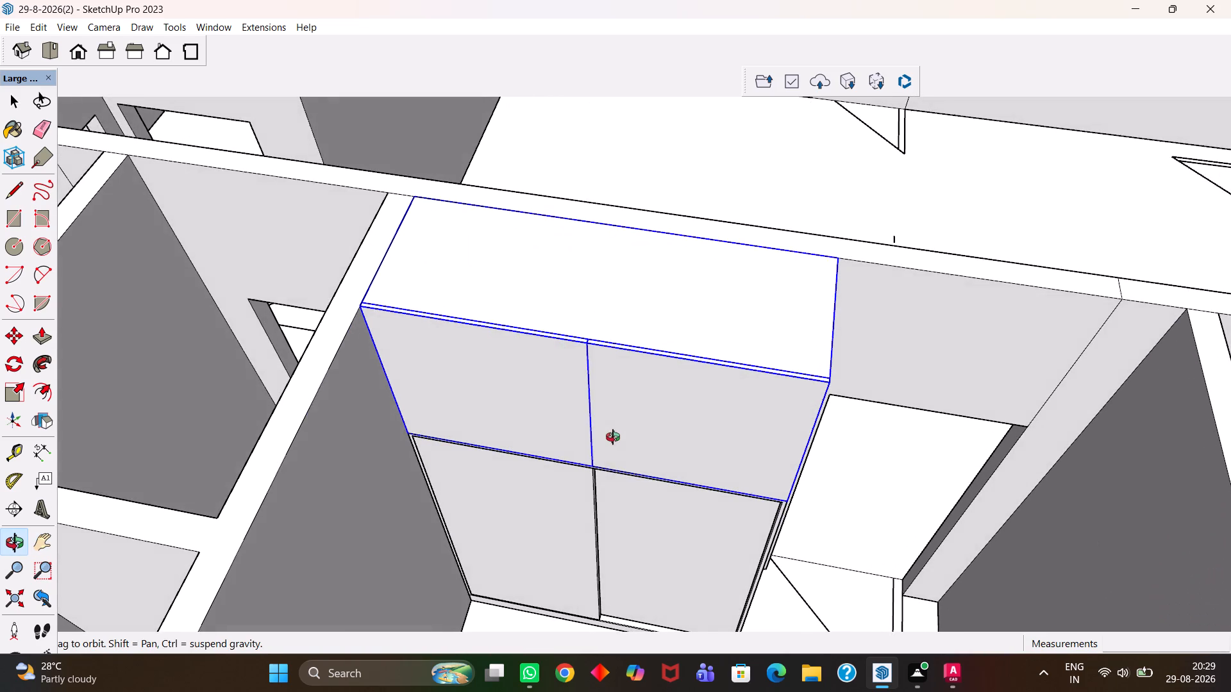
middle_click_drag(613, 437, 613, 436)
key("h")
left_click_drag(599, 491, 632, 367)
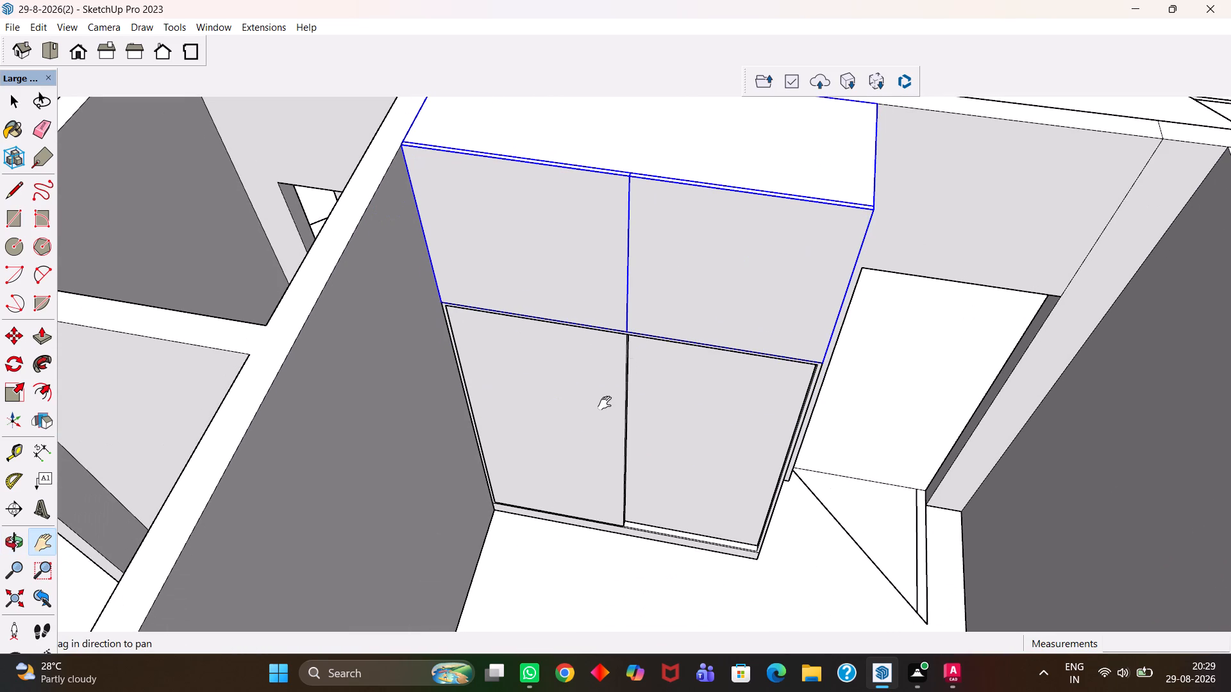
scroll(607, 400, "up", 1)
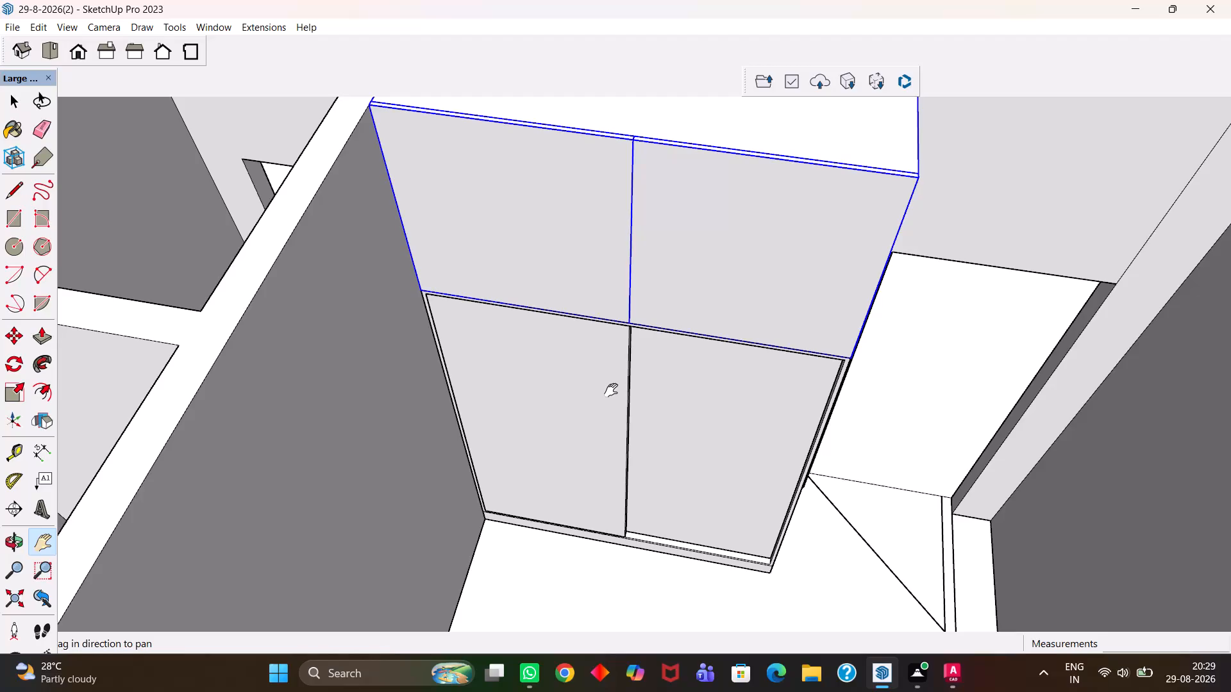
key("h")
scroll(514, 409, "down", 5)
middle_click_drag(517, 414, 542, 418)
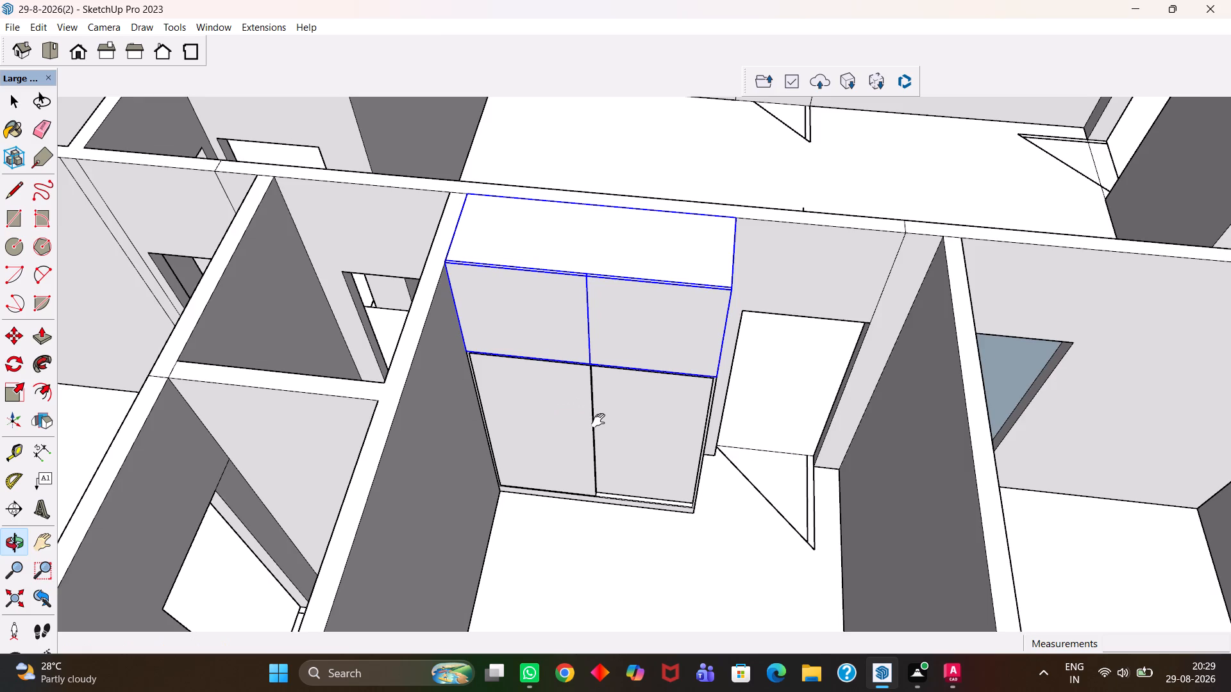
scroll(598, 420, "up", 4)
scroll(598, 420, "down", 5)
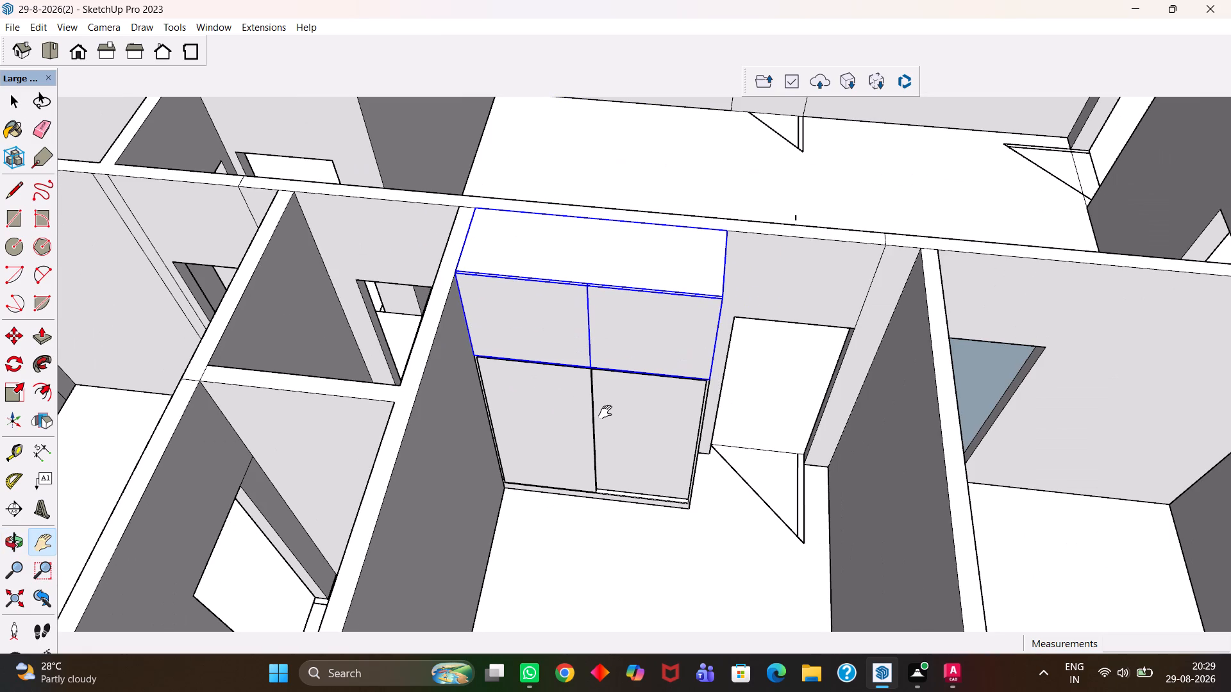
key("h")
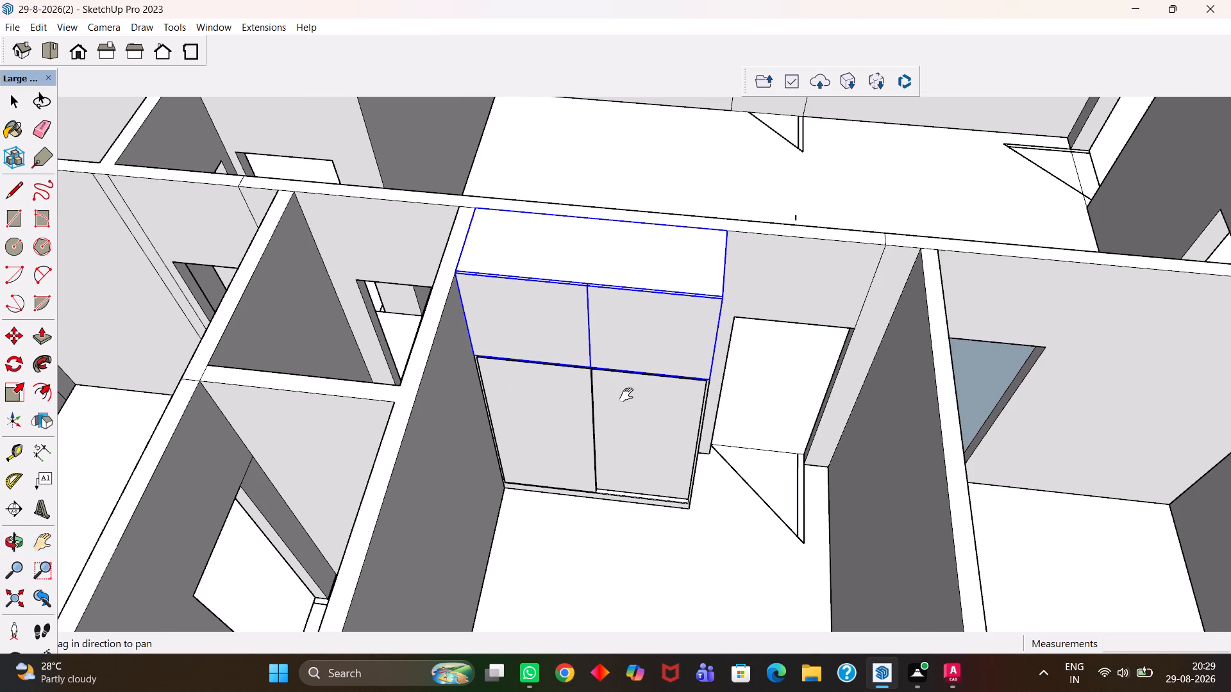
scroll(626, 397, "down", 6)
middle_click_drag(626, 406, 644, 421)
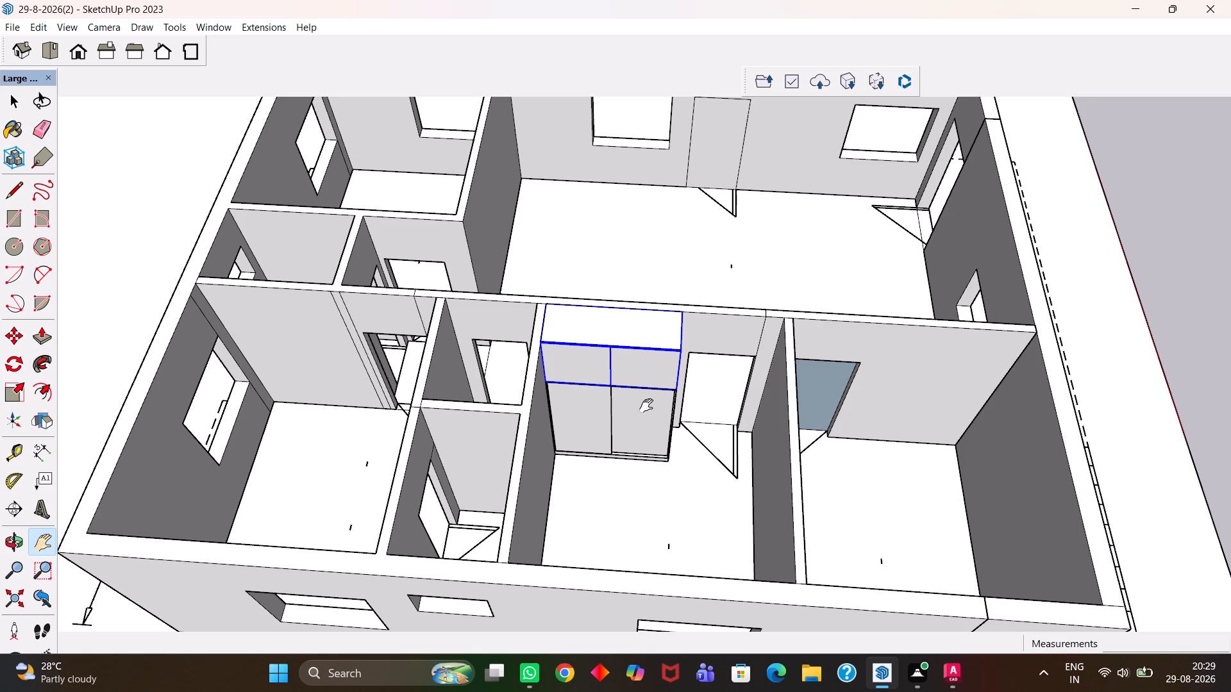
key("h")
scroll(652, 406, "down", 5)
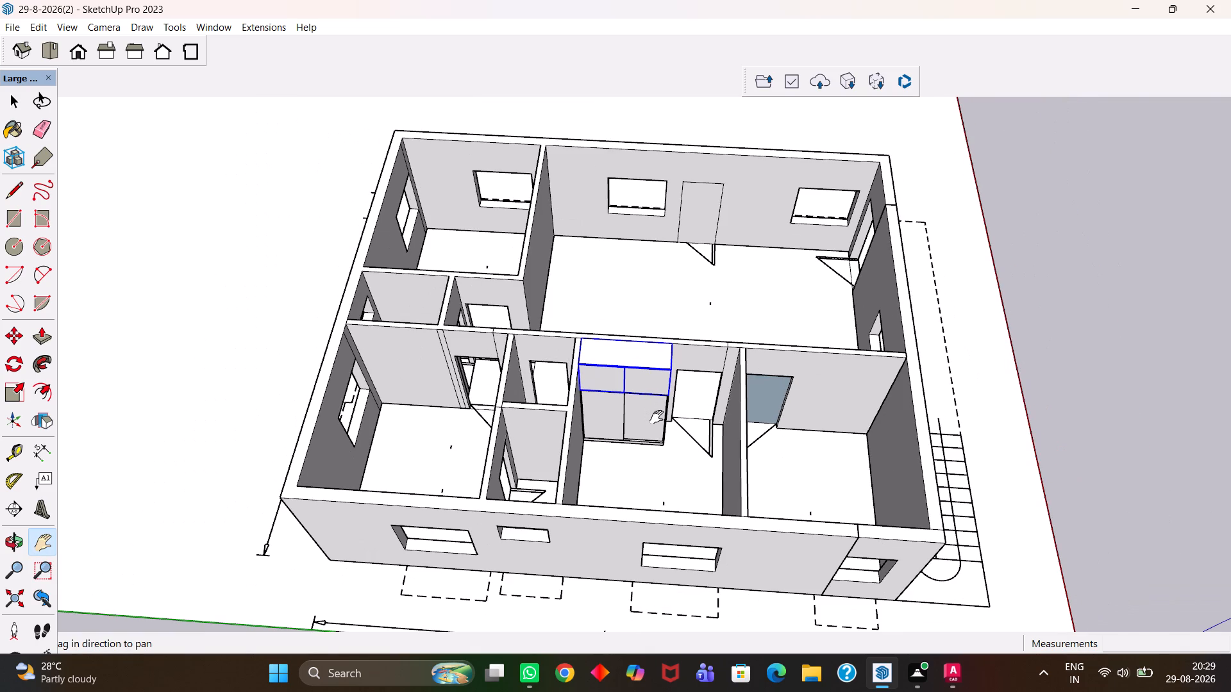
scroll(657, 417, "down", 10)
scroll(640, 422, "up", 8)
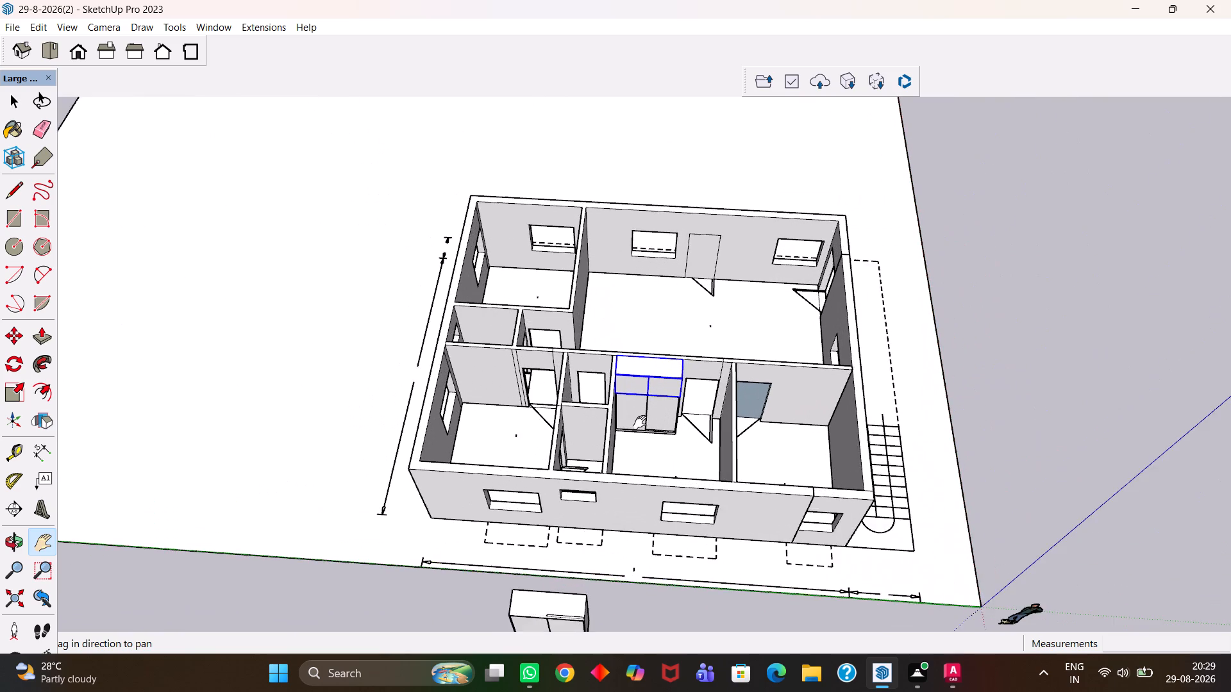
middle_click_drag(640, 422, 677, 388)
scroll(655, 421, "up", 9)
middle_click_drag(676, 421, 617, 445)
scroll(655, 436, "up", 4)
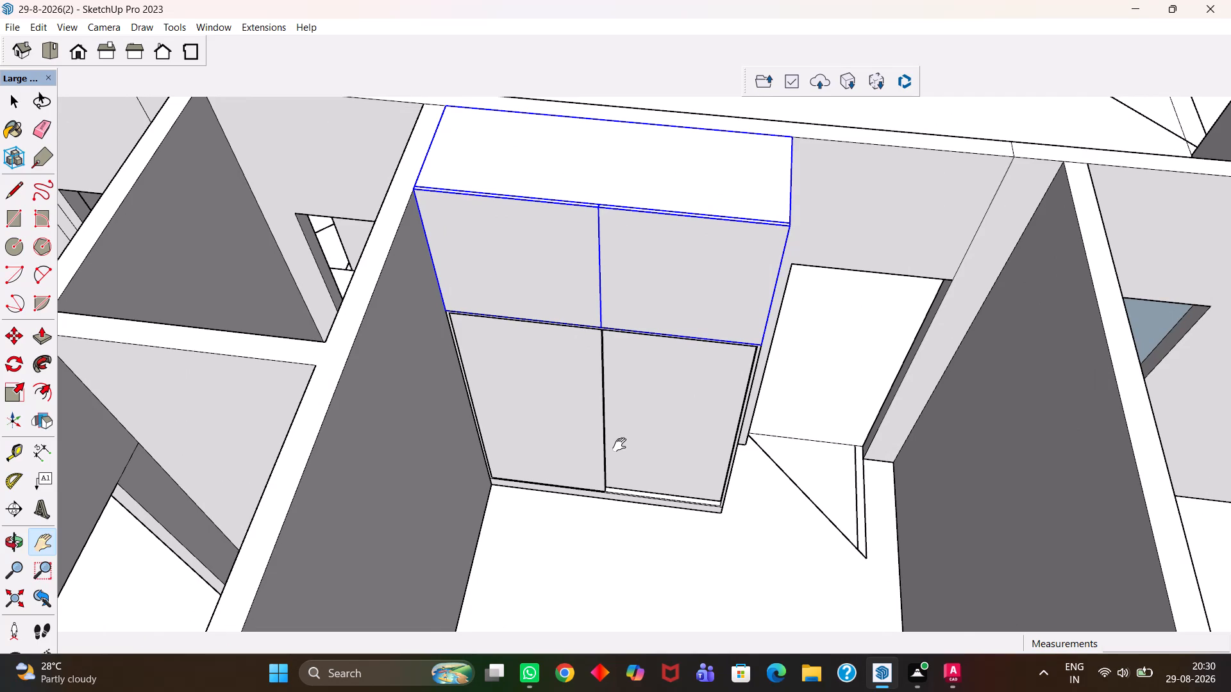
scroll(619, 445, "up", 3)
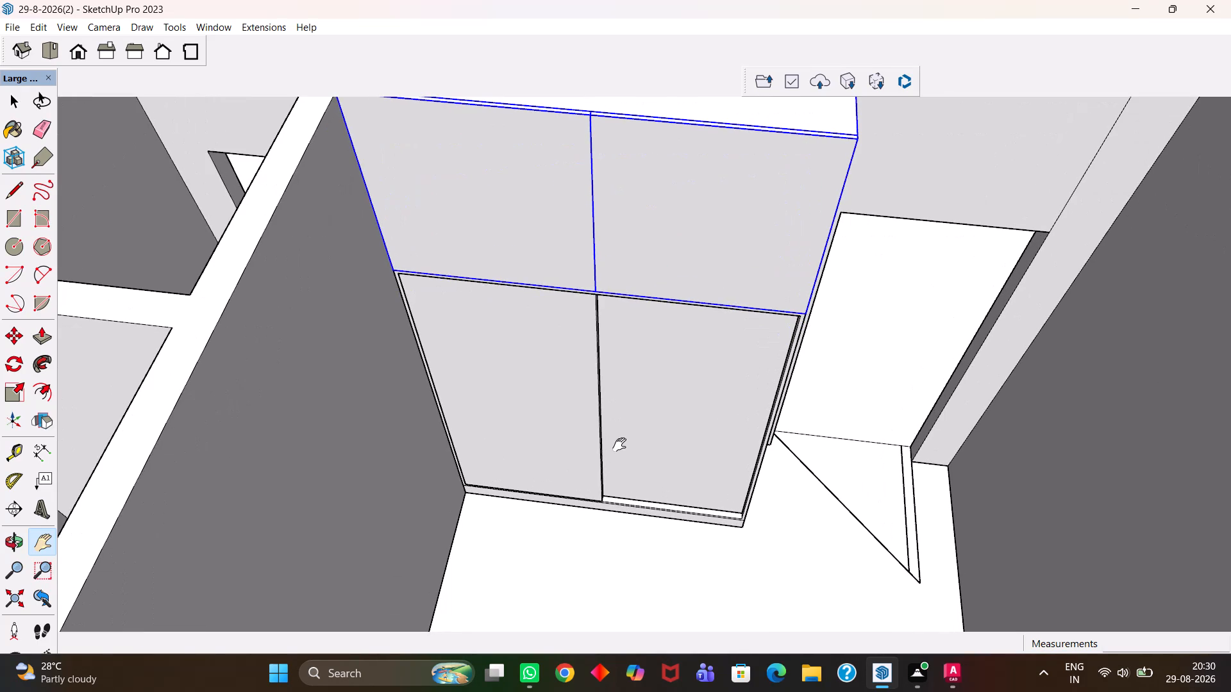
scroll(626, 447, "down", 7)
key("h")
scroll(659, 415, "up", 4)
scroll(652, 381, "down", 5)
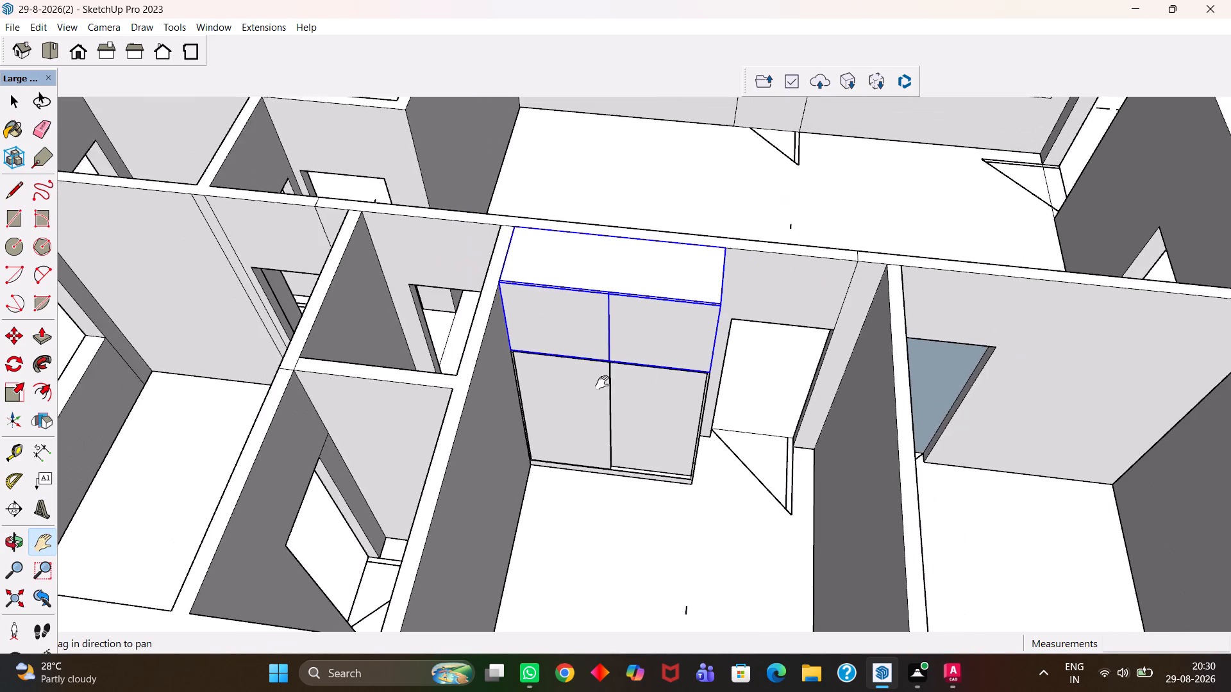
scroll(602, 383, "down", 2)
middle_click_drag(601, 383, 644, 420)
scroll(601, 383, "up", 1)
scroll(644, 420, "up", 1)
key("h")
left_click_drag(657, 331, 657, 434)
scroll(657, 447, "down", 2)
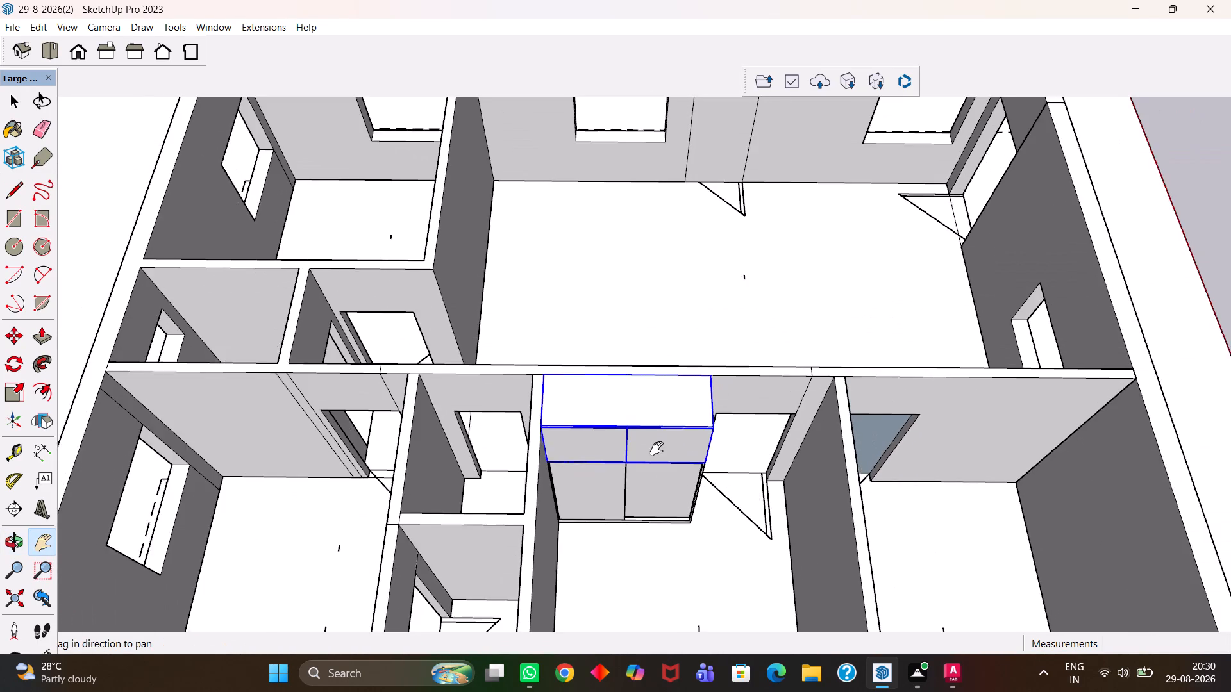
scroll(657, 449, "down", 7)
left_click_drag(673, 353, 667, 431)
scroll(646, 394, "up", 4)
middle_click_drag(655, 422, 594, 420)
scroll(655, 424, "up", 2)
key("h")
scroll(633, 373, "down", 3)
Look over the other bedrooms at the far end of the house, examining their walls, doors and windows.
middle_click_drag(729, 388, 492, 401)
middle_click_drag(659, 408, 458, 438)
scroll(458, 438, "up", 1)
left_click_drag(546, 338, 603, 465)
scroll(602, 423, "down", 4)
middle_click_drag(621, 385, 587, 405)
scroll(587, 405, "up", 3)
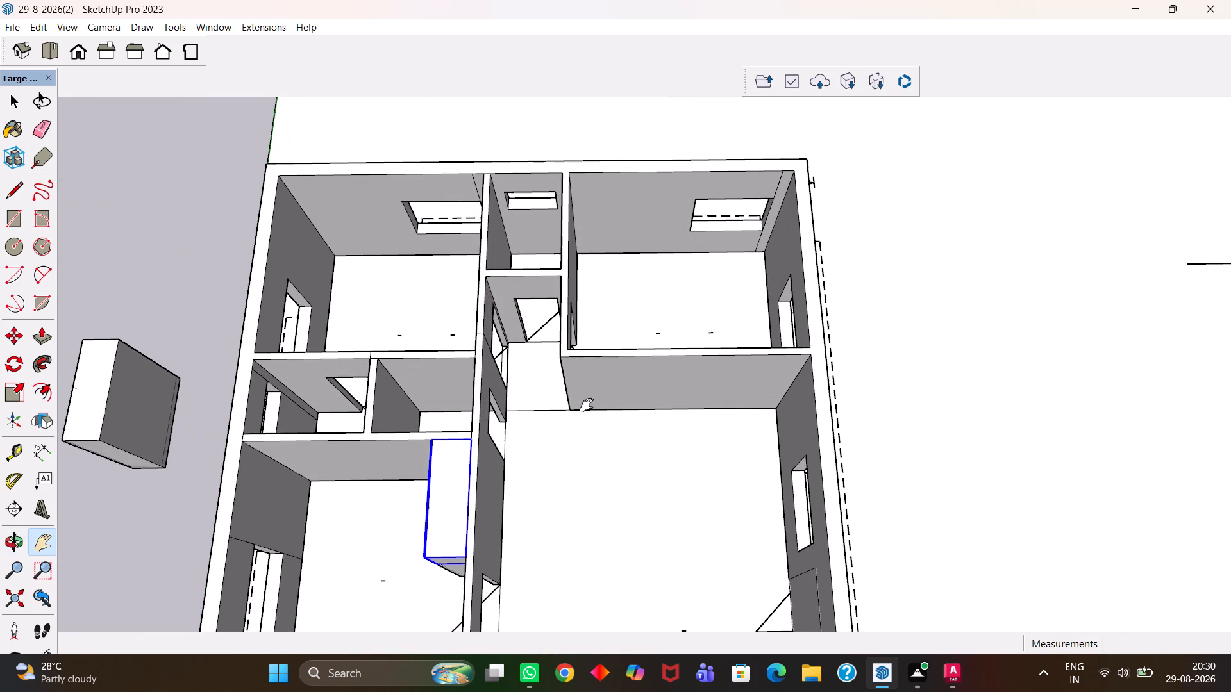
key("h")
scroll(577, 402, "down", 4)
left_click_drag(585, 321, 621, 431)
scroll(679, 393, "up", 3)
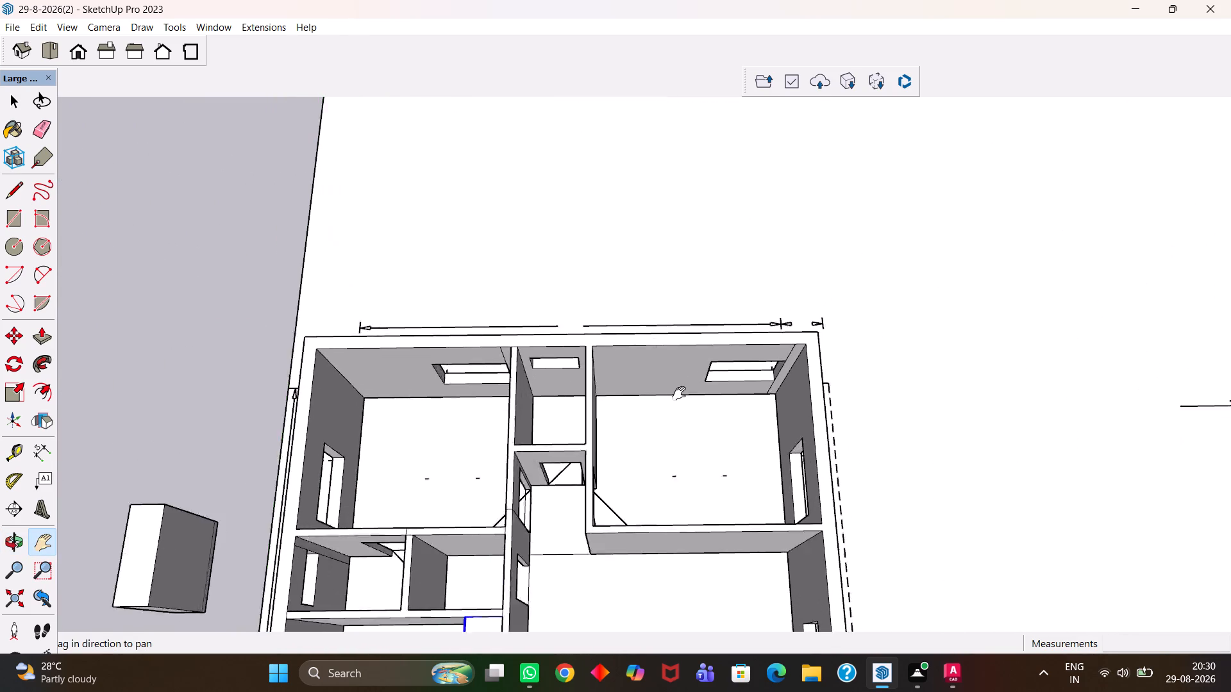
scroll(679, 393, "up", 1)
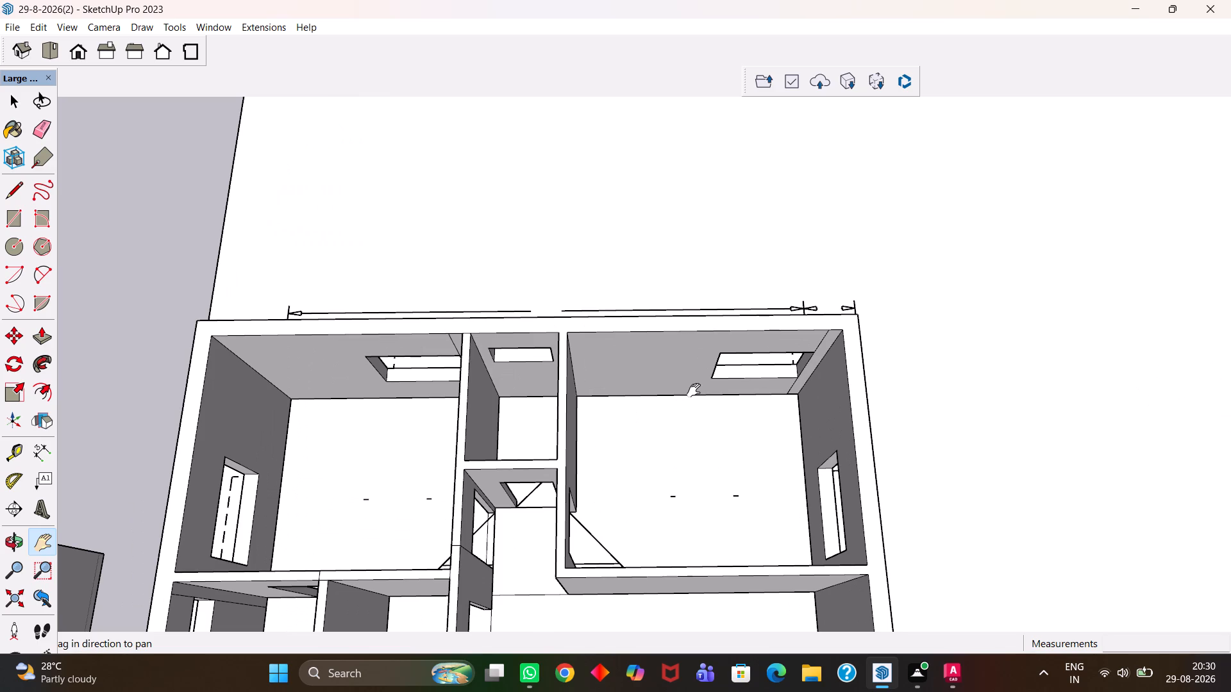
key("h")
scroll(698, 395, "up", 7)
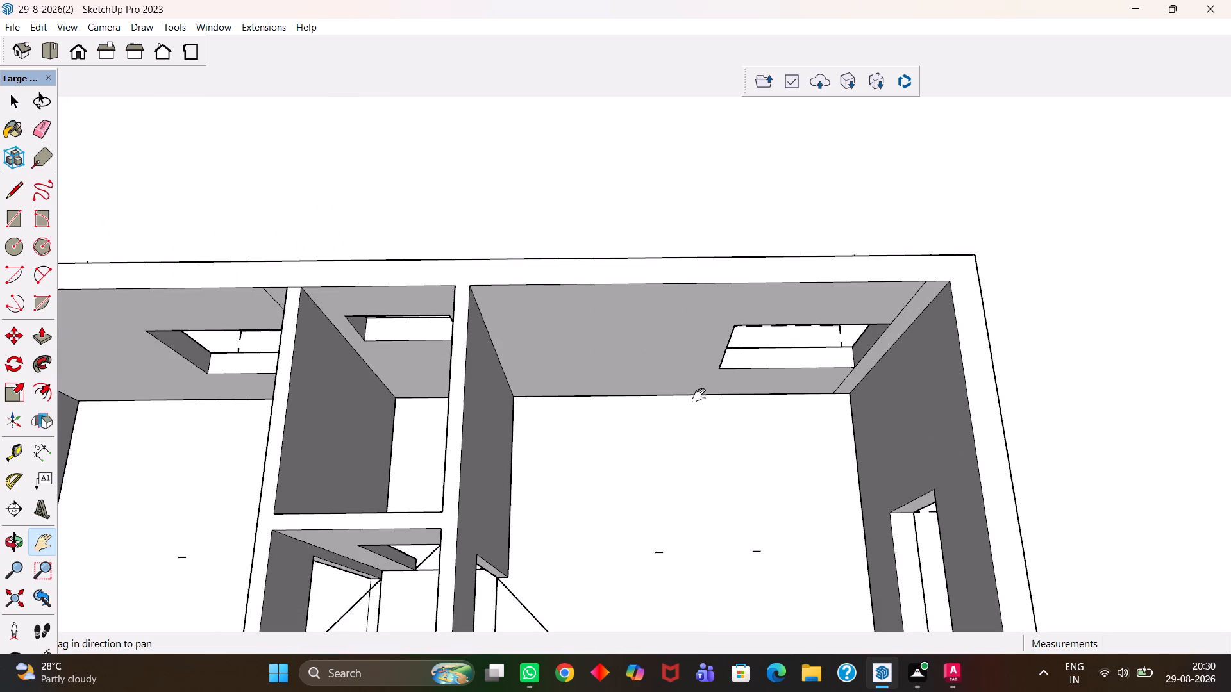
scroll(699, 395, "up", 3)
scroll(699, 395, "down", 12)
key("h")
scroll(696, 418, "down", 5)
left_click_drag(733, 443, 738, 352)
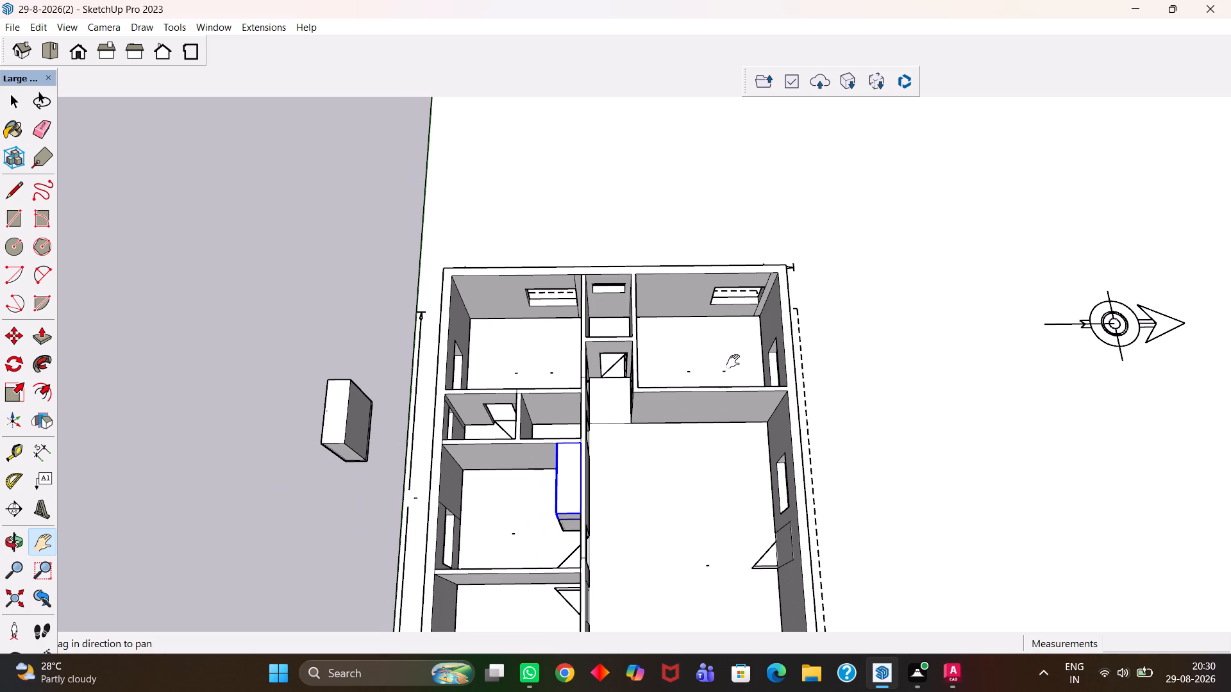
scroll(725, 366, "up", 7)
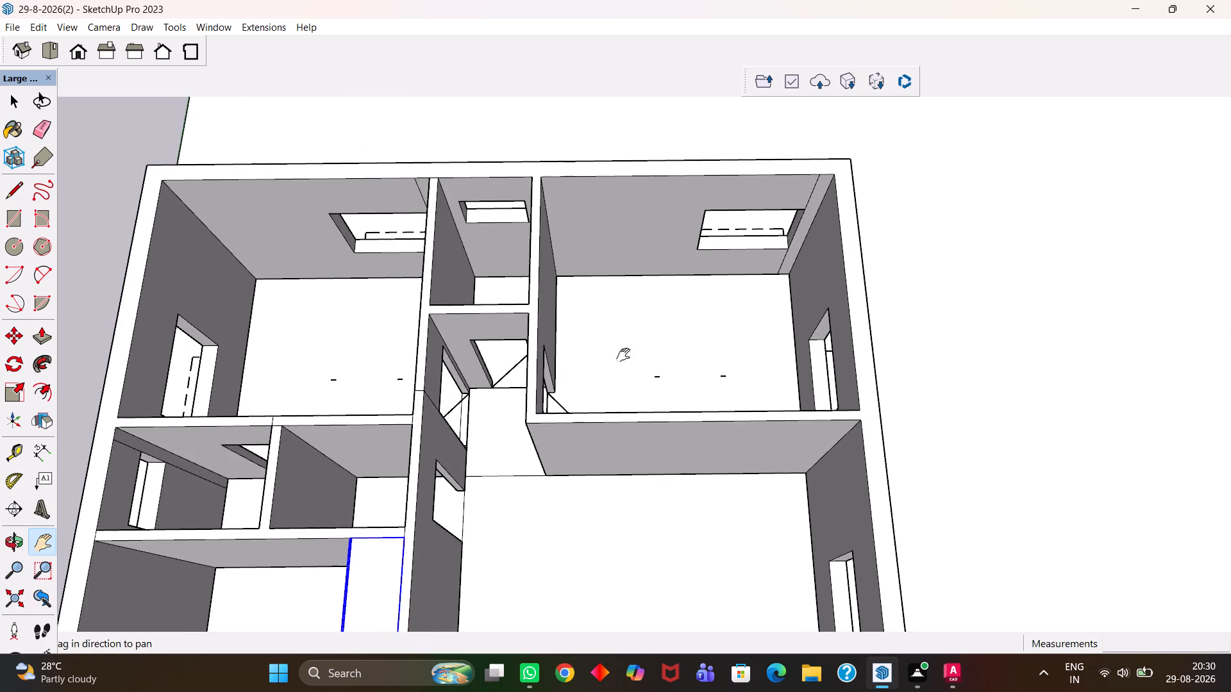
Examine the corner bedroom at the far end of the house, checking its floor, window openings and doorways.
left_click_drag(520, 344, 847, 395)
scroll(655, 375, "up", 4)
middle_click_drag(655, 363, 653, 417)
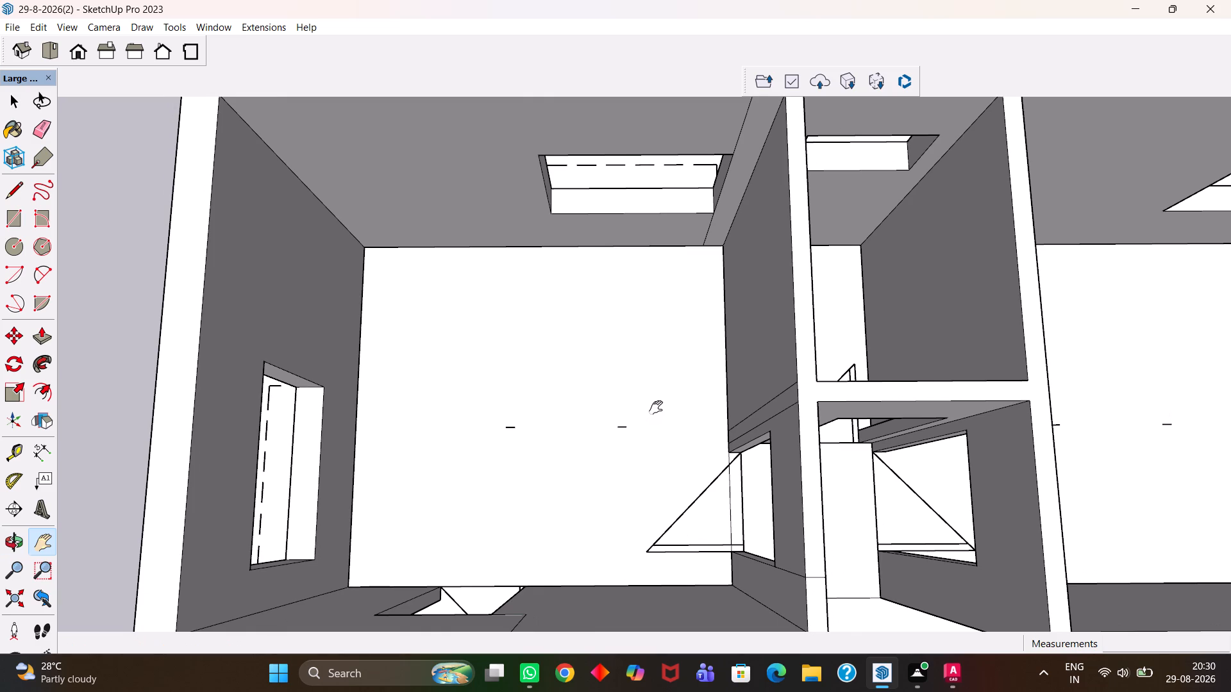
key("h")
left_click_drag(648, 396, 714, 395)
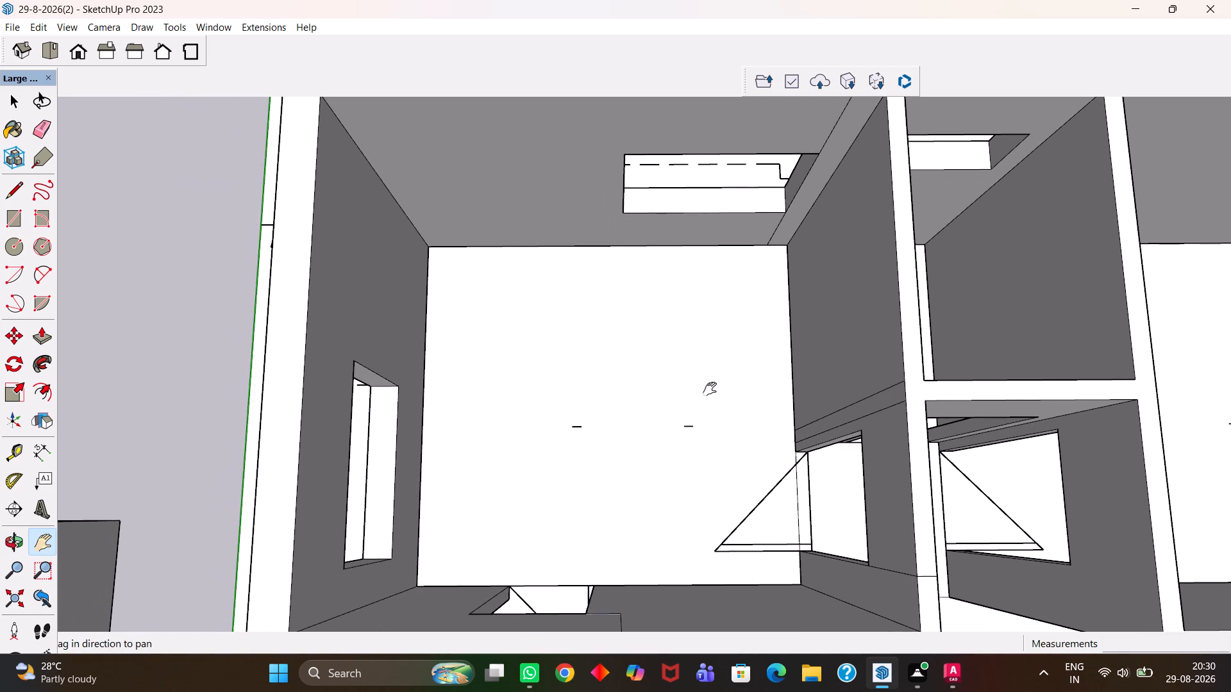
scroll(701, 380, "up", 4)
scroll(664, 367, "down", 3)
middle_click_drag(660, 367, 671, 369)
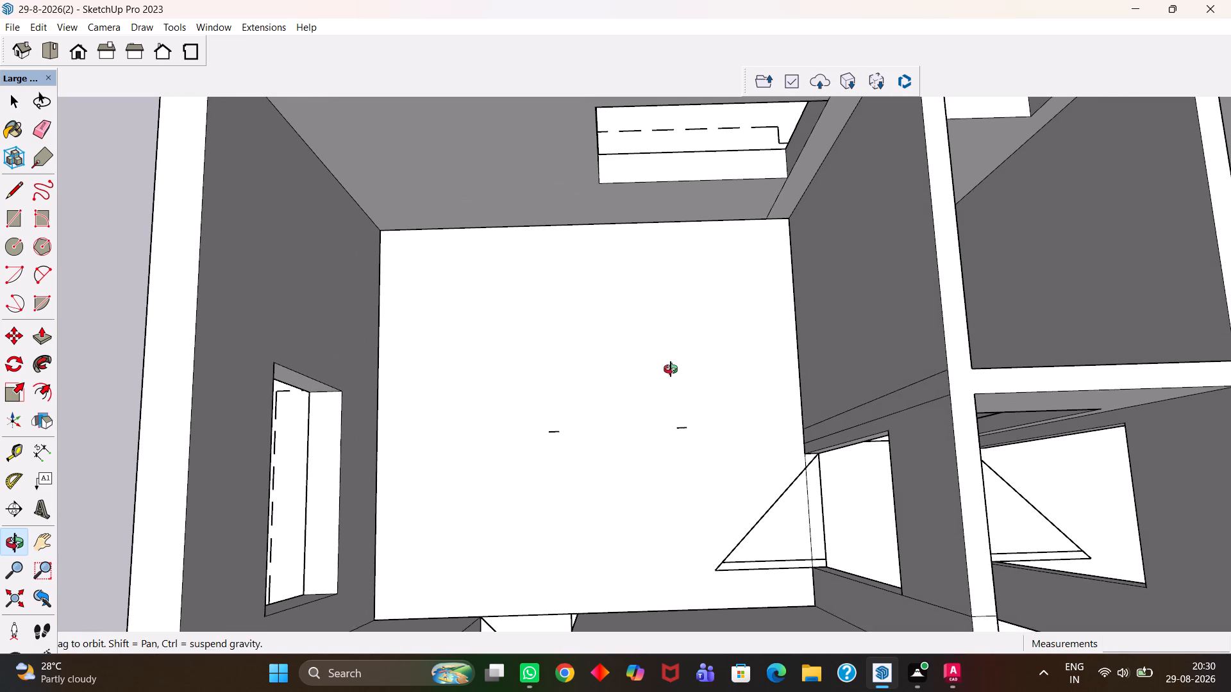
middle_click_drag(671, 369, 669, 367)
key("t")
scroll(684, 315, "down", 3)
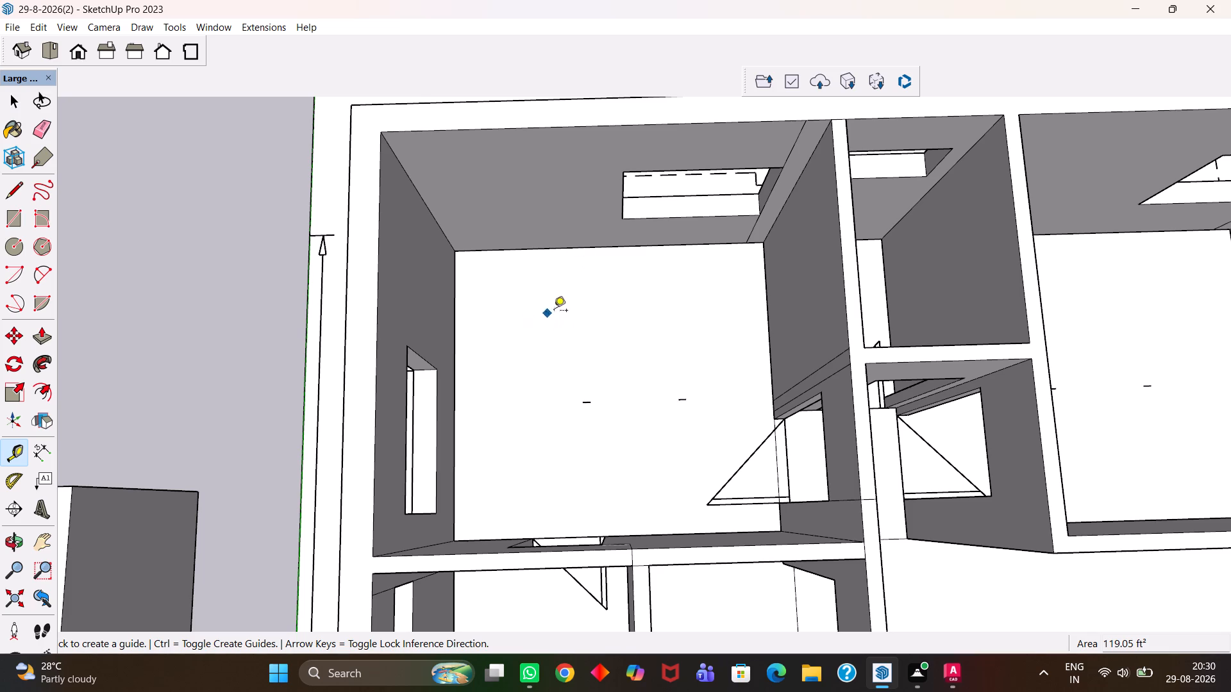
middle_click_drag(640, 463, 637, 336)
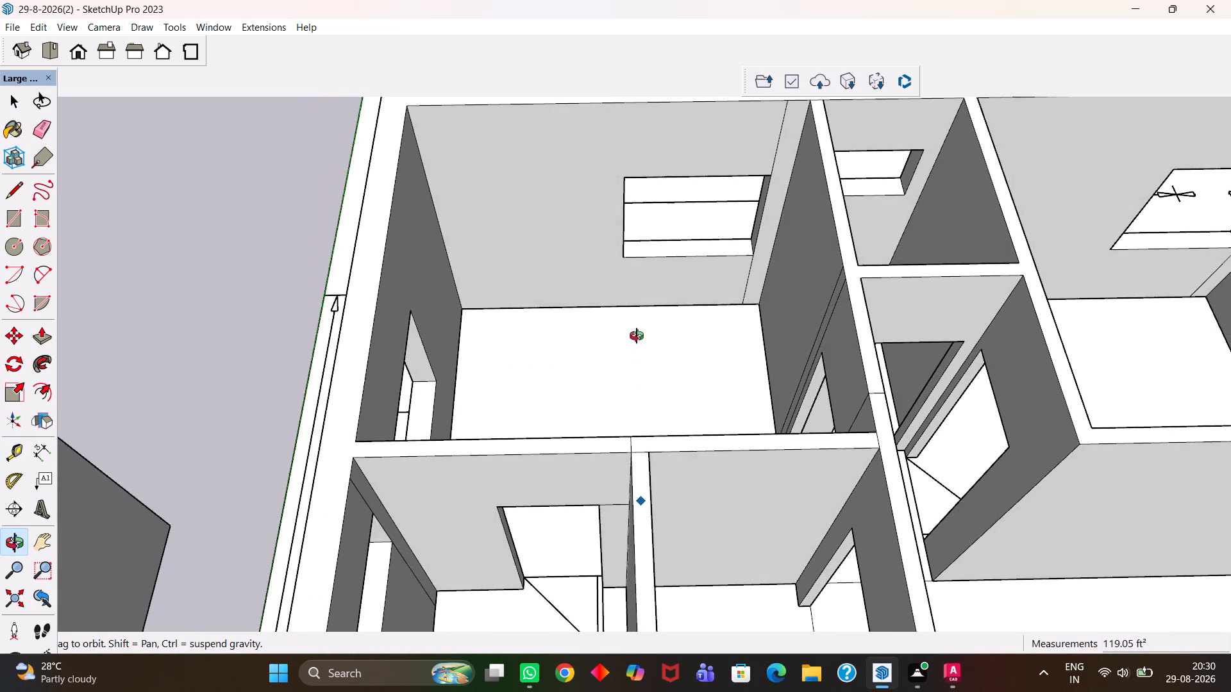
middle_click_drag(637, 336, 646, 467)
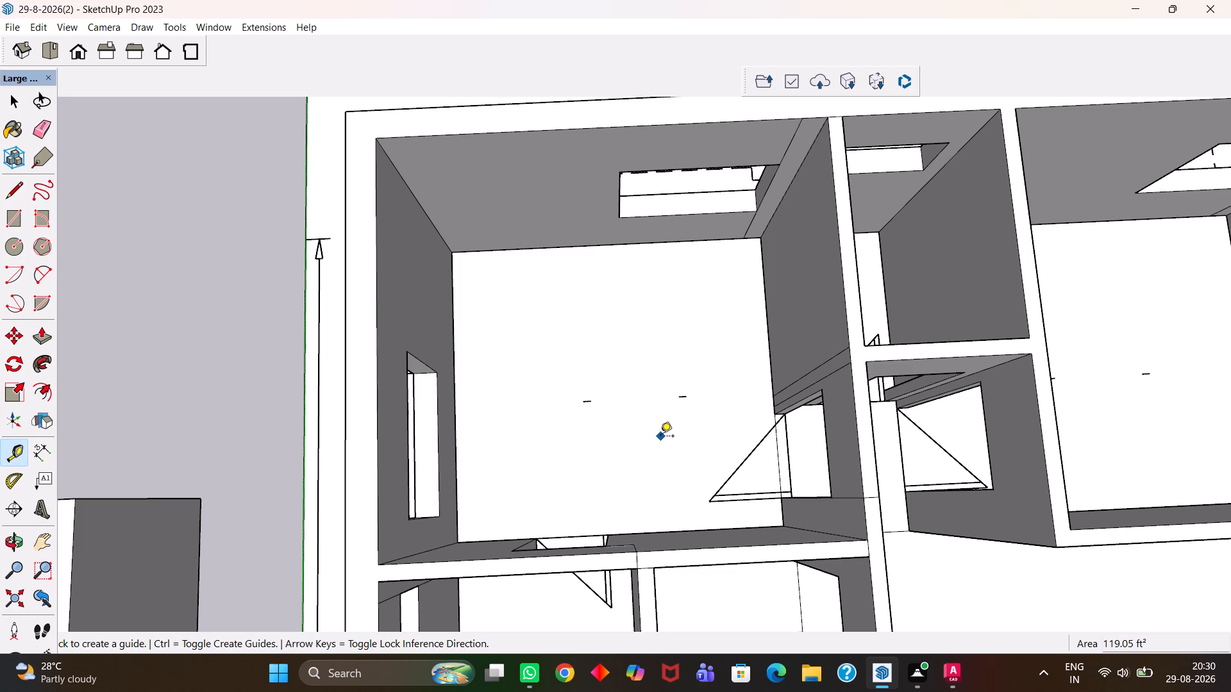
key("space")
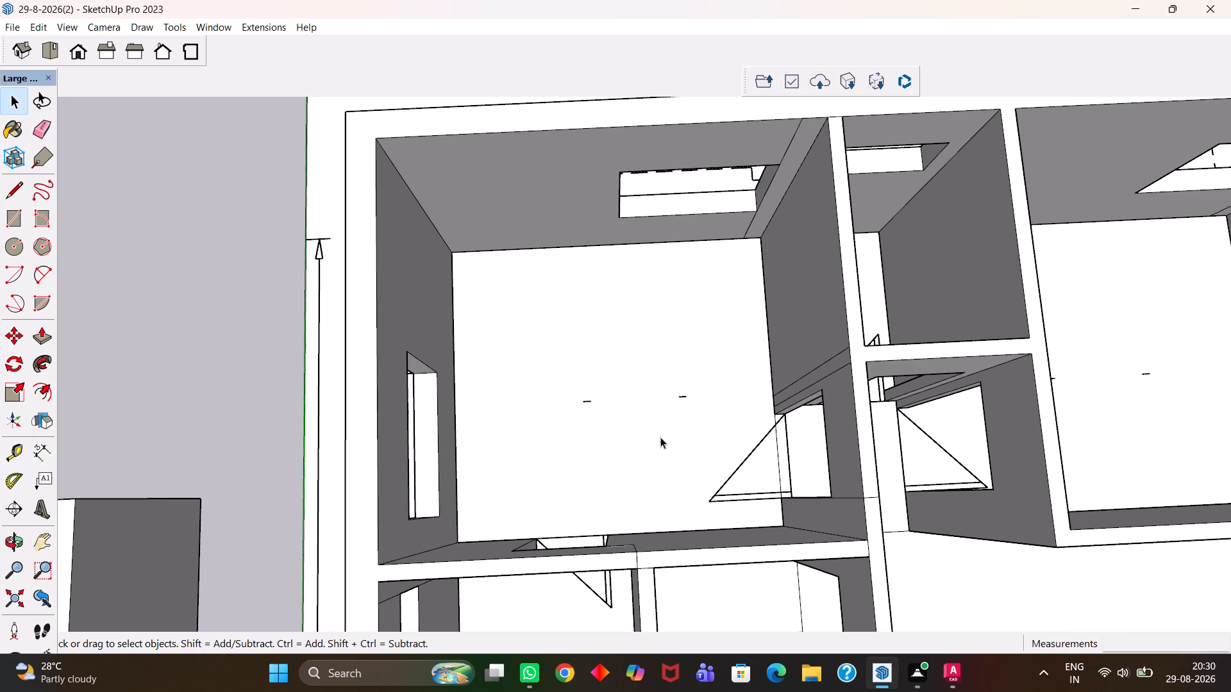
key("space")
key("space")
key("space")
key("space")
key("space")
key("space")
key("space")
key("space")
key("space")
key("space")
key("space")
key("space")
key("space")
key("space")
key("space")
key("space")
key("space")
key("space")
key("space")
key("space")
Clear the selection and compare the two far-end bedrooms and the small rooms beside them, examining walls, windows and doorways from several angles.
scroll(660, 397, "up", 4)
scroll(660, 397, "down", 6)
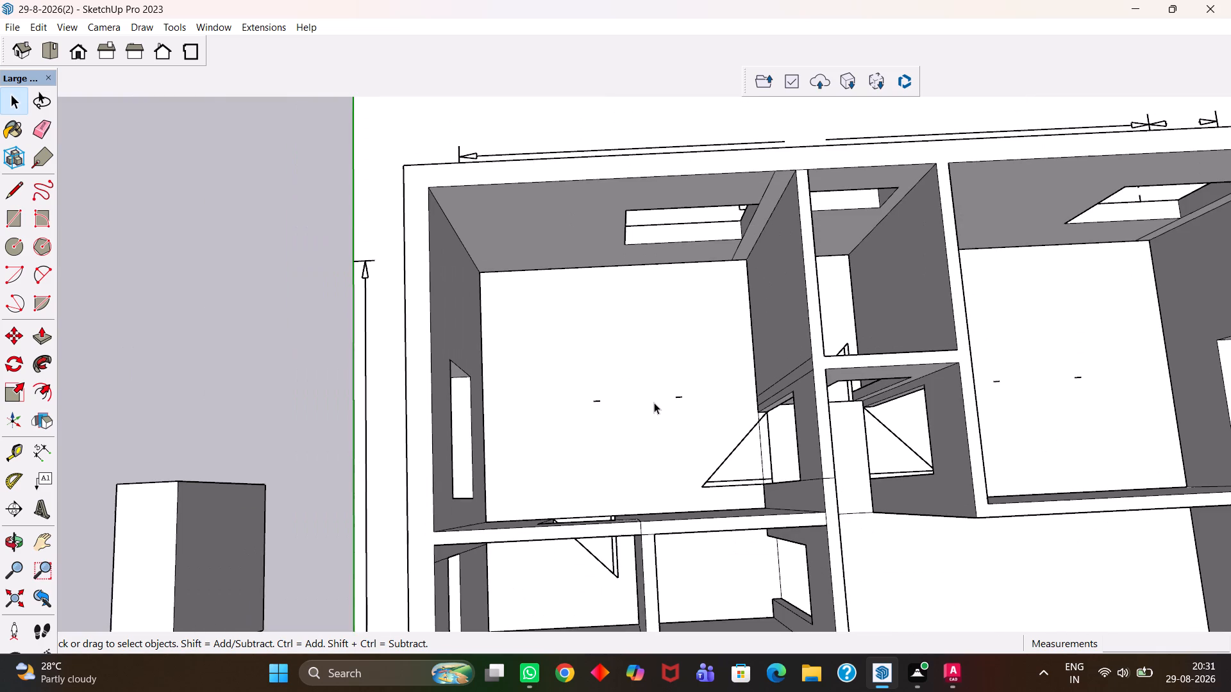
scroll(615, 449, "down", 6)
middle_click_drag(612, 501, 625, 427)
scroll(614, 486, "up", 1)
scroll(625, 427, "up", 2)
key("h")
scroll(630, 424, "down", 5)
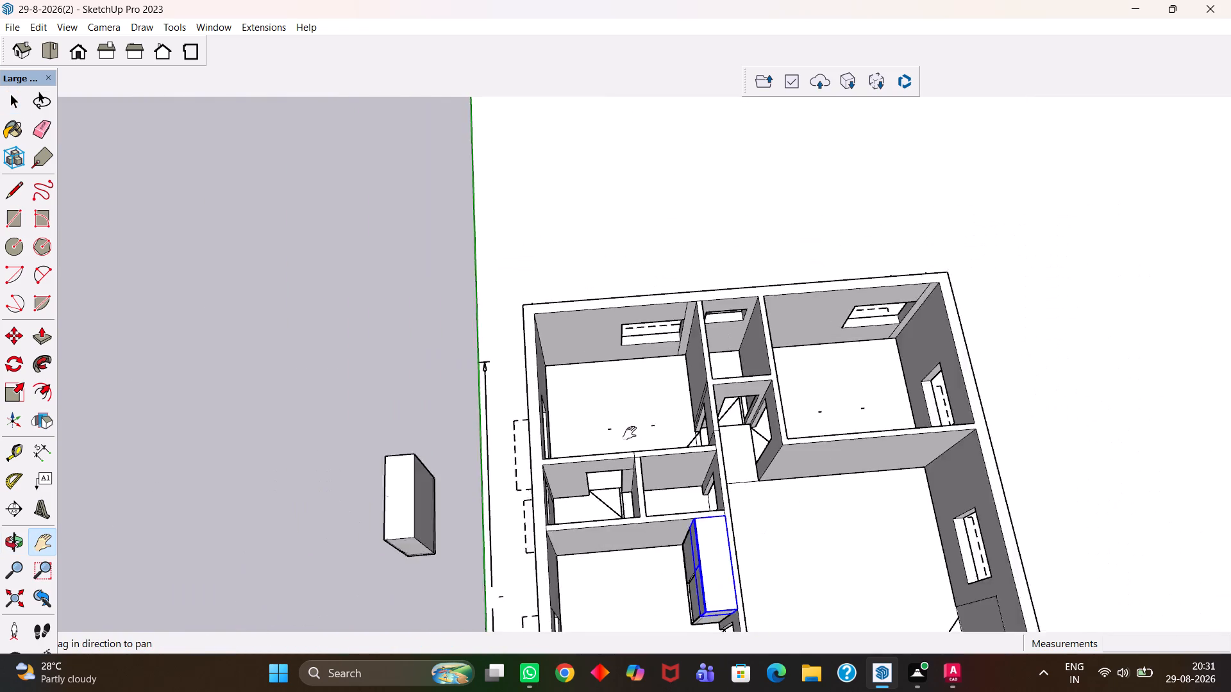
scroll(630, 433, "down", 1)
scroll(648, 507, "up", 1)
middle_click_drag(649, 507, 647, 449)
key("space")
scroll(553, 427, "up", 1)
left_click(369, 320)
scroll(648, 476, "up", 5)
middle_click_drag(646, 478, 689, 474)
scroll(689, 474, "up", 2)
key("h")
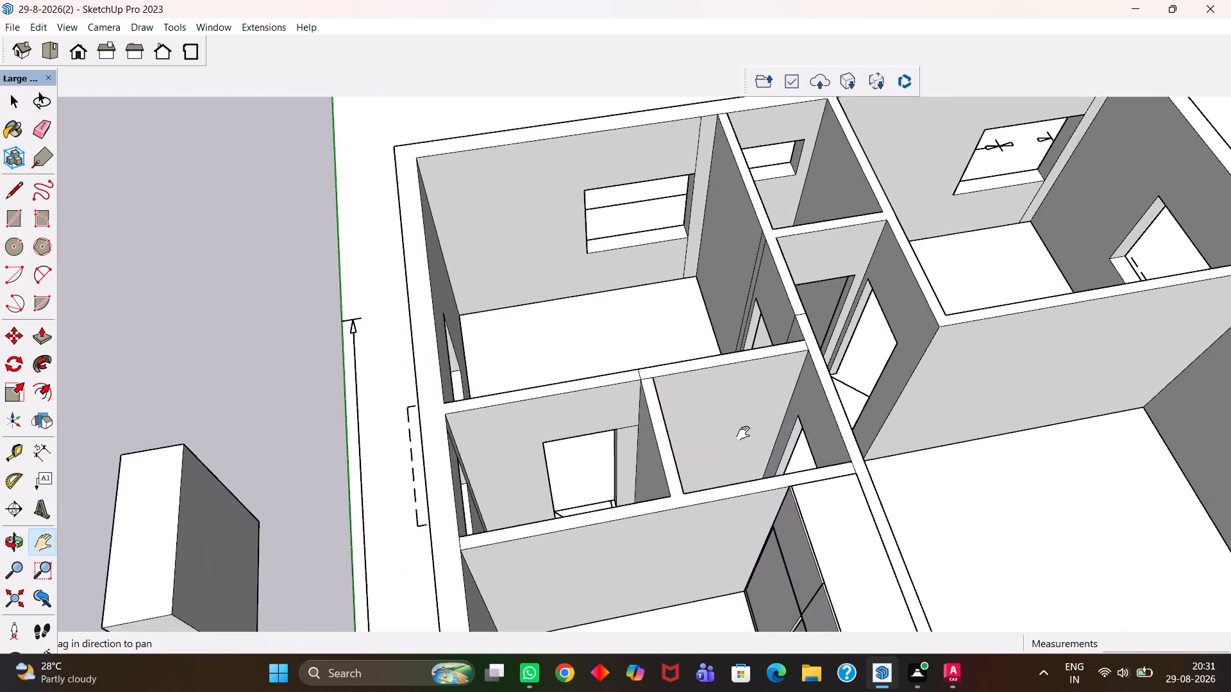
left_click_drag(795, 369, 573, 586)
left_click_drag(800, 393, 726, 456)
scroll(774, 455, "up", 5)
scroll(776, 452, "down", 7)
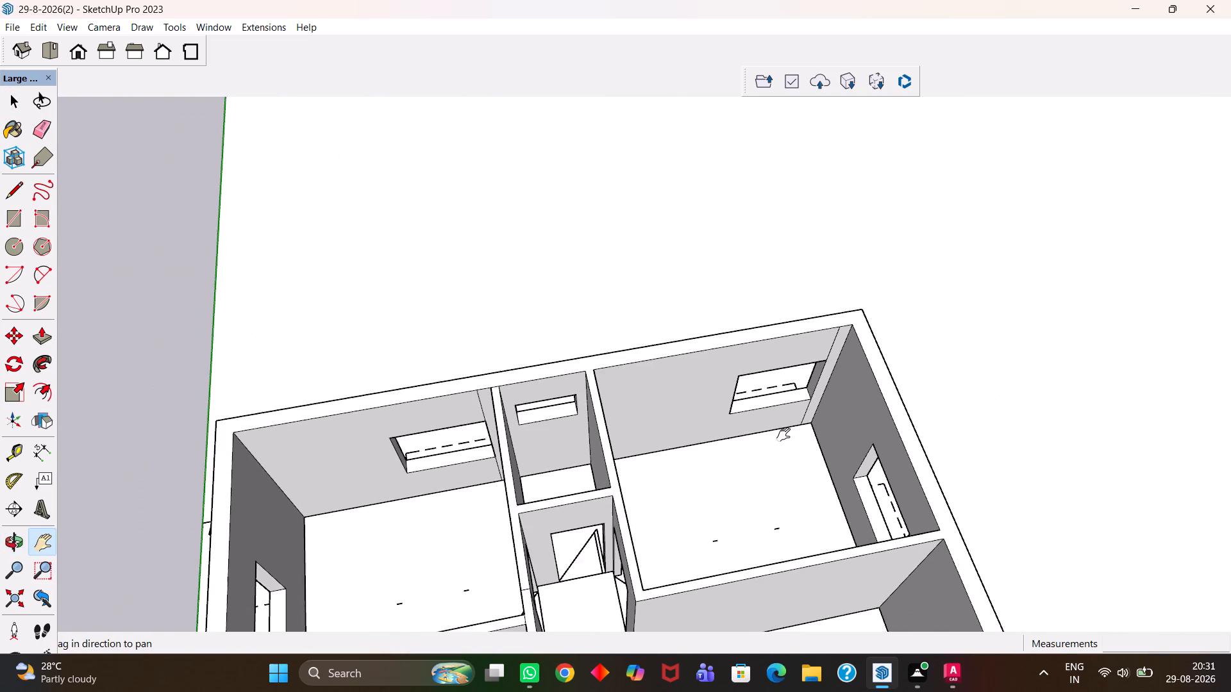
middle_click_drag(808, 420, 785, 482)
scroll(785, 482, "up", 4)
scroll(769, 512, "down", 5)
middle_click_drag(700, 459, 694, 479)
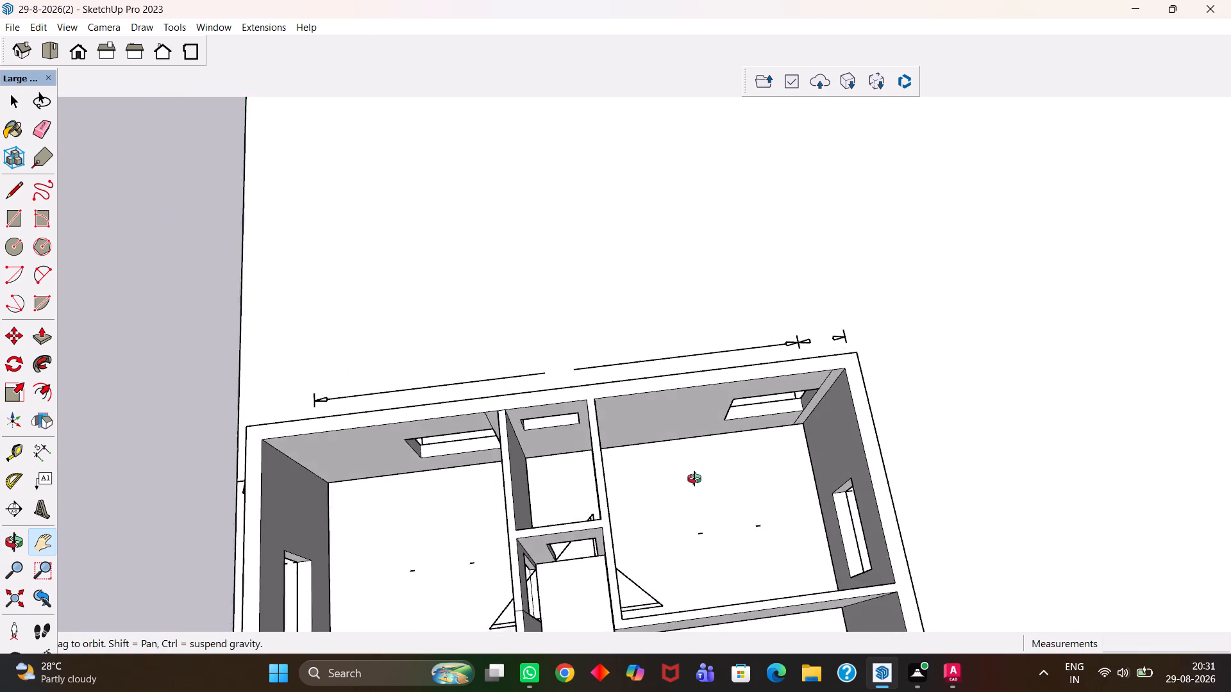
middle_click_drag(694, 479, 661, 546)
scroll(661, 546, "up", 4)
middle_click_drag(692, 568, 658, 444)
scroll(658, 444, "up", 1)
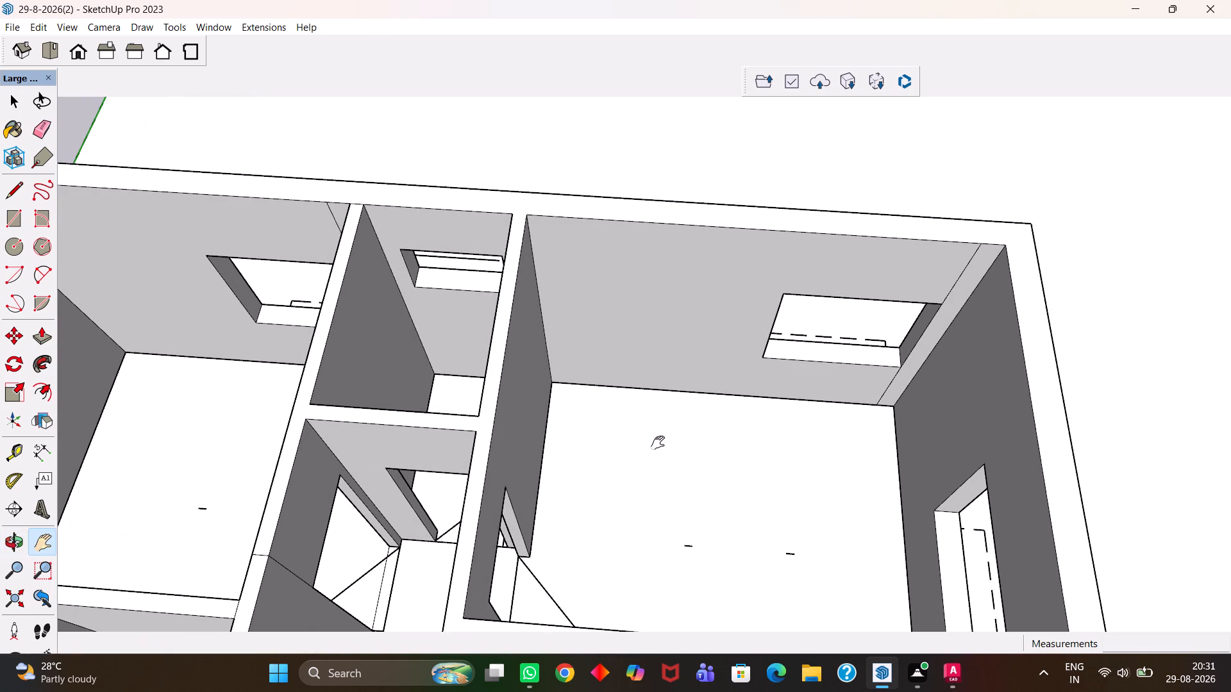
scroll(658, 442, "down", 5)
middle_click_drag(654, 448, 690, 481)
scroll(672, 468, "up", 1)
left_click_drag(625, 479, 651, 456)
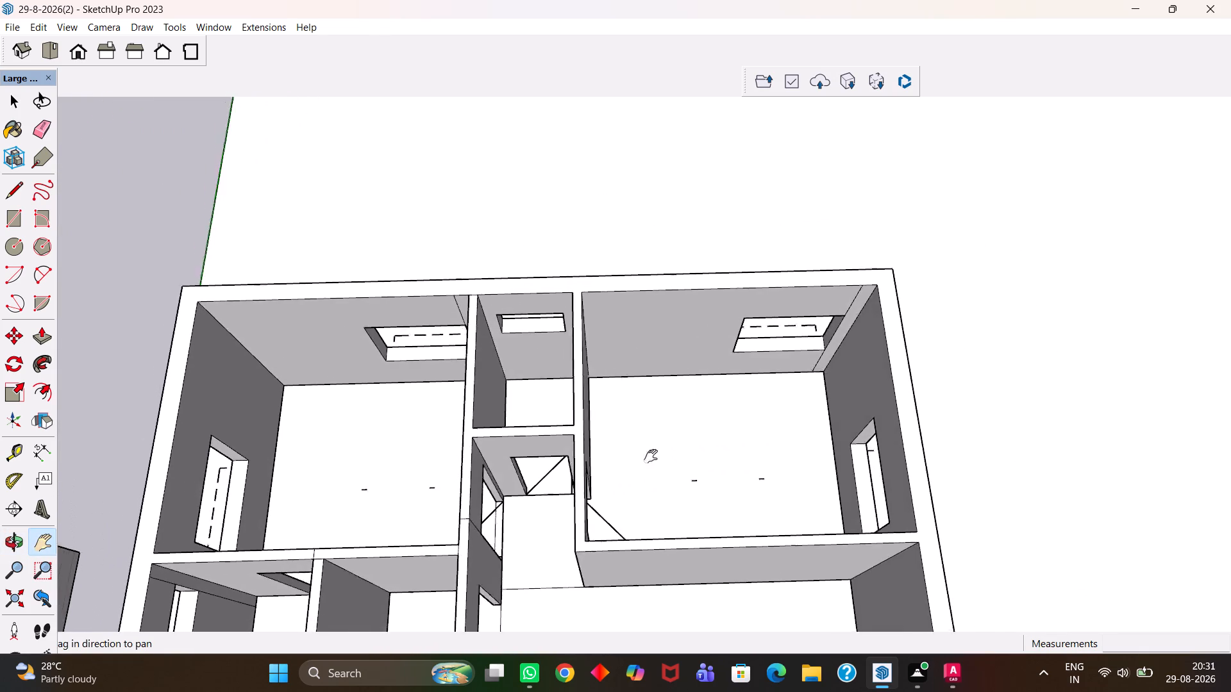
left_click_drag(651, 456, 894, 299)
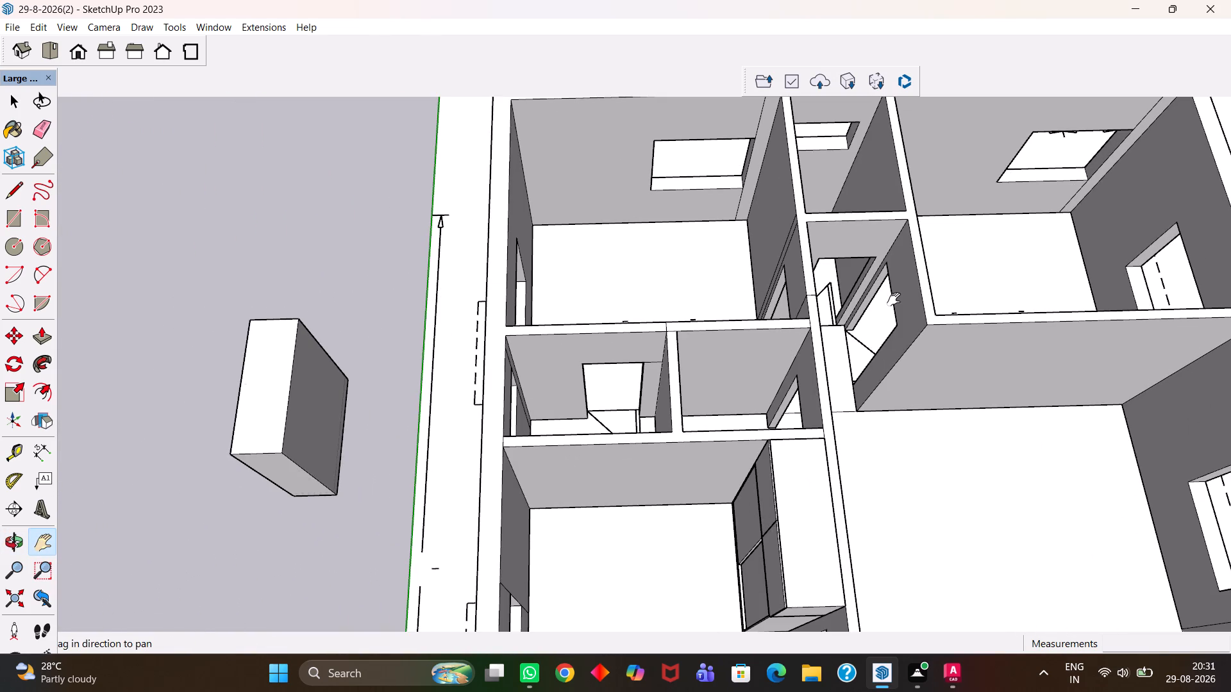
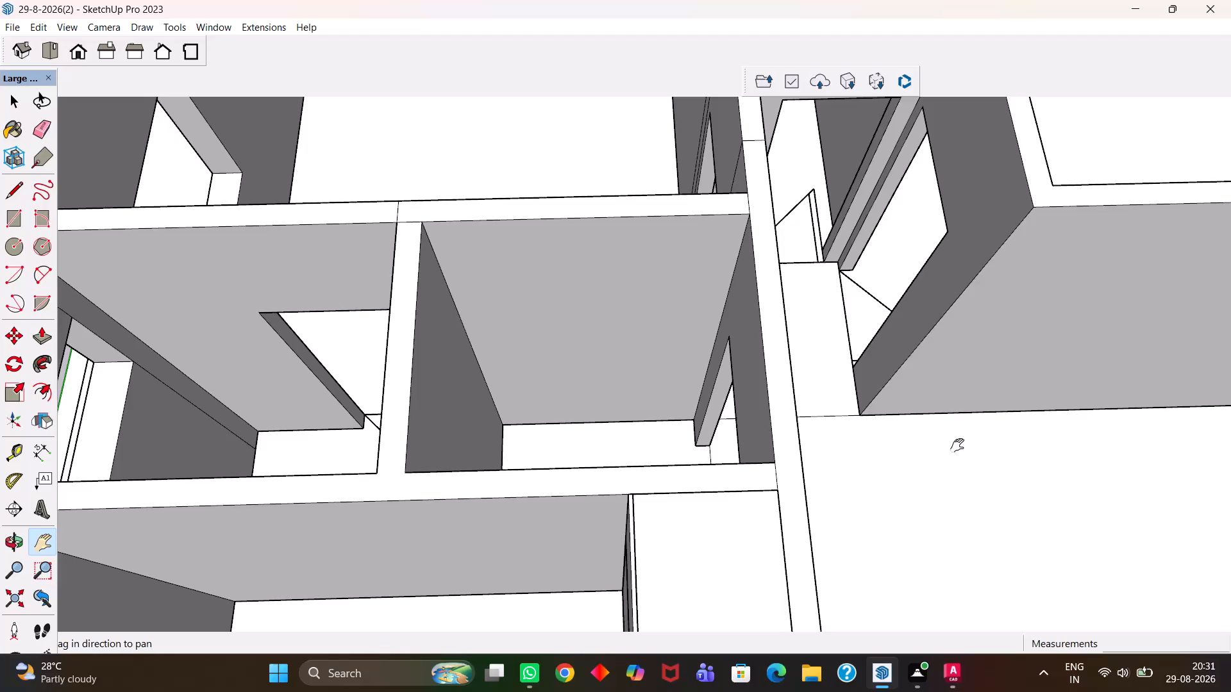
Examine the house model's rooms from several angles, focusing on the two-window corner room beside the small bathroom.
scroll(957, 445, "up", 2)
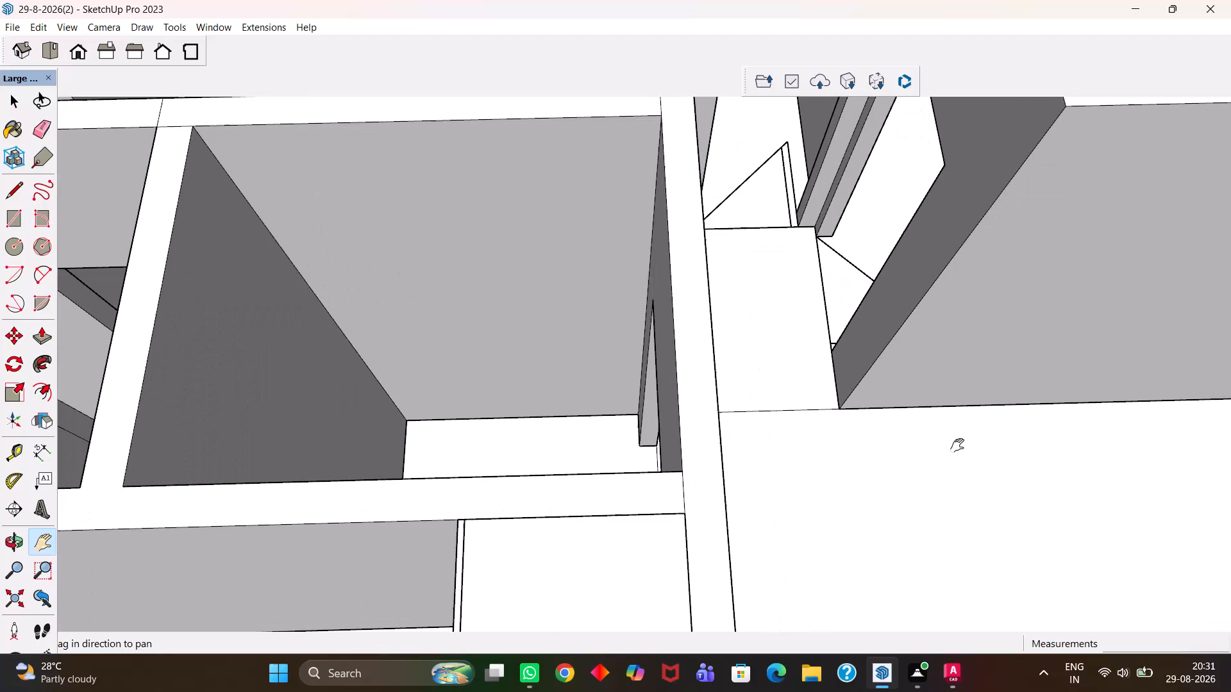
scroll(957, 445, "up", 1)
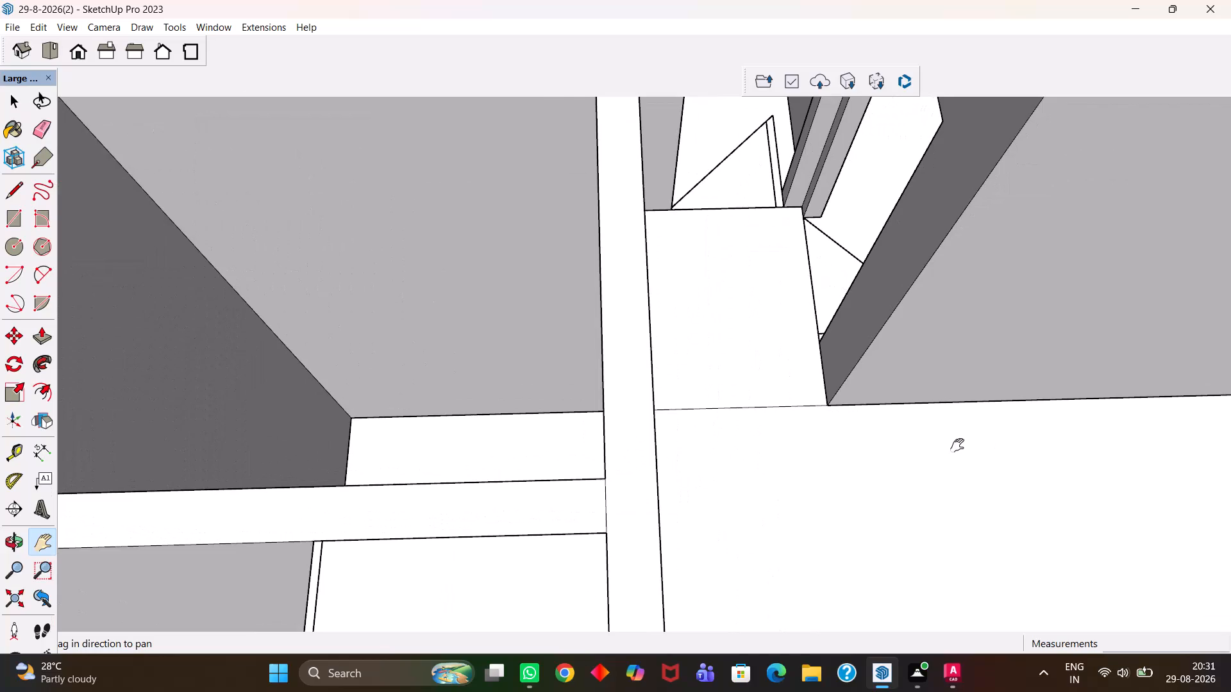
scroll(957, 445, "up", 1)
key("h")
scroll(892, 441, "down", 10)
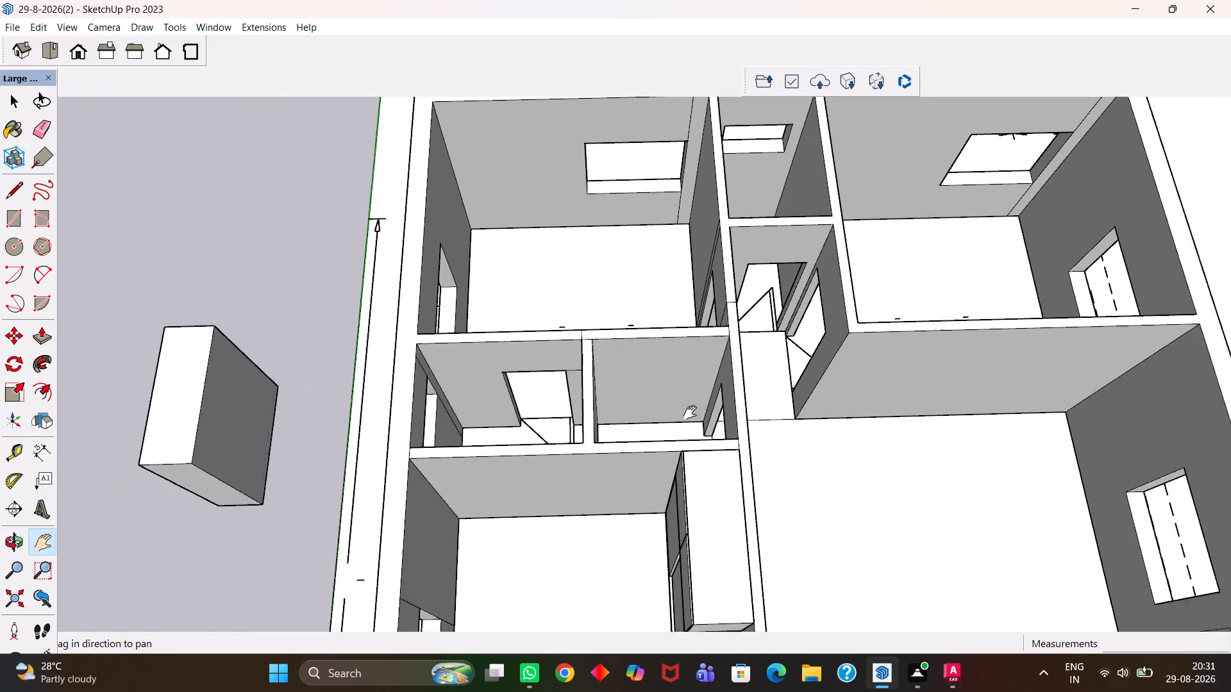
scroll(690, 413, "down", 8)
left_click_drag(843, 348, 751, 437)
scroll(712, 441, "up", 1)
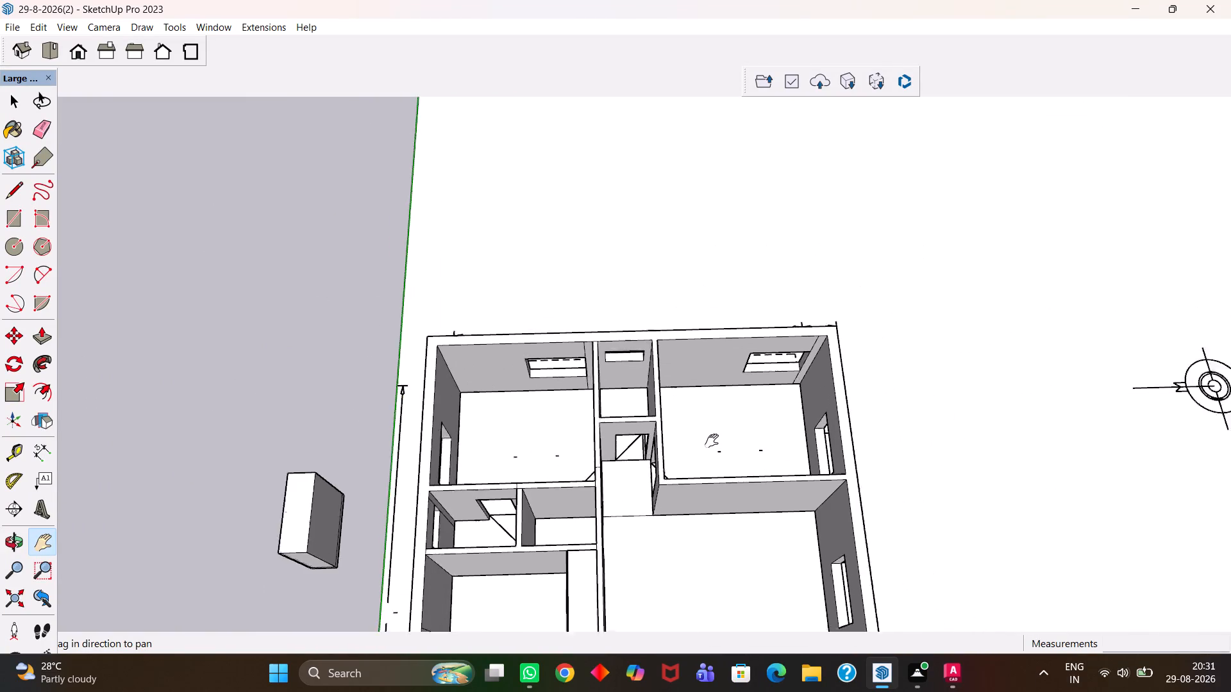
scroll(712, 441, "up", 7)
left_click_drag(712, 427, 637, 501)
scroll(642, 471, "up", 4)
scroll(641, 462, "down", 4)
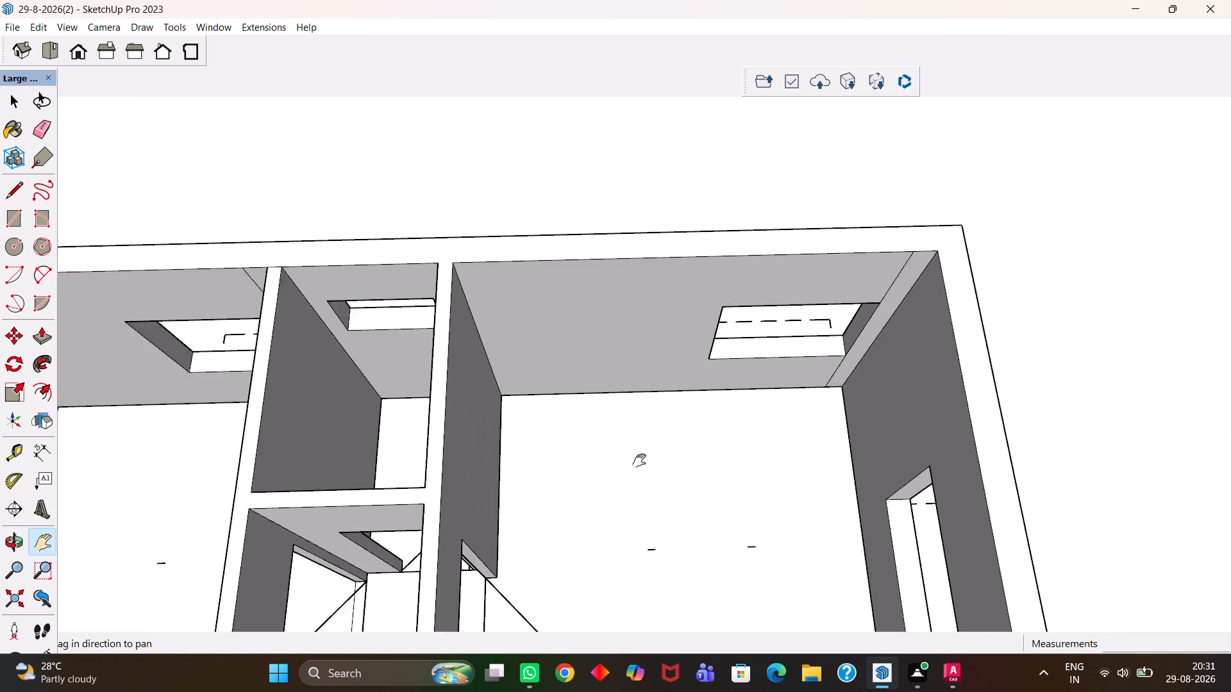
scroll(639, 461, "down", 3)
middle_click_drag(616, 474, 855, 437)
scroll(655, 484, "up", 2)
middle_click_drag(796, 435, 922, 429)
scroll(797, 435, "up", 2)
middle_click_drag(742, 406, 943, 527)
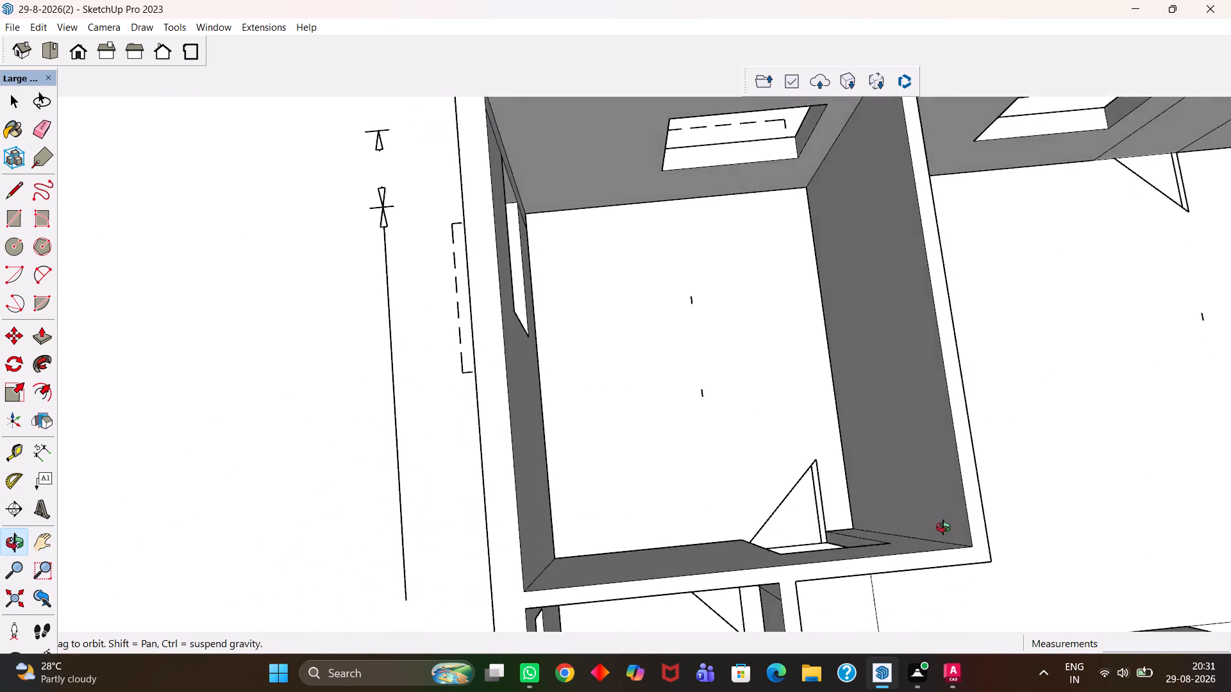
middle_click_drag(943, 527, 955, 512)
left_click_drag(815, 358, 806, 429)
scroll(773, 392, "down", 6)
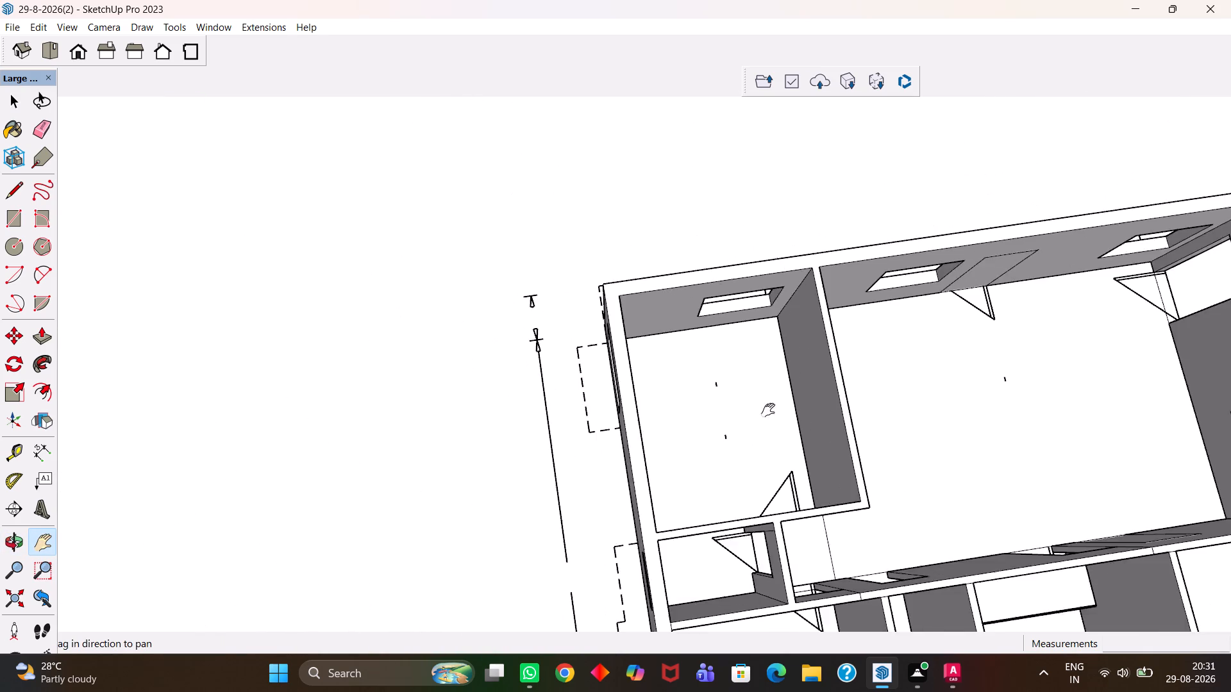
middle_click_drag(794, 435, 423, 422)
scroll(746, 440, "up", 1)
scroll(521, 449, "down", 1)
scroll(532, 465, "up", 4)
left_click_drag(574, 499, 618, 399)
middle_click_drag(692, 416, 451, 428)
scroll(592, 363, "up", 2)
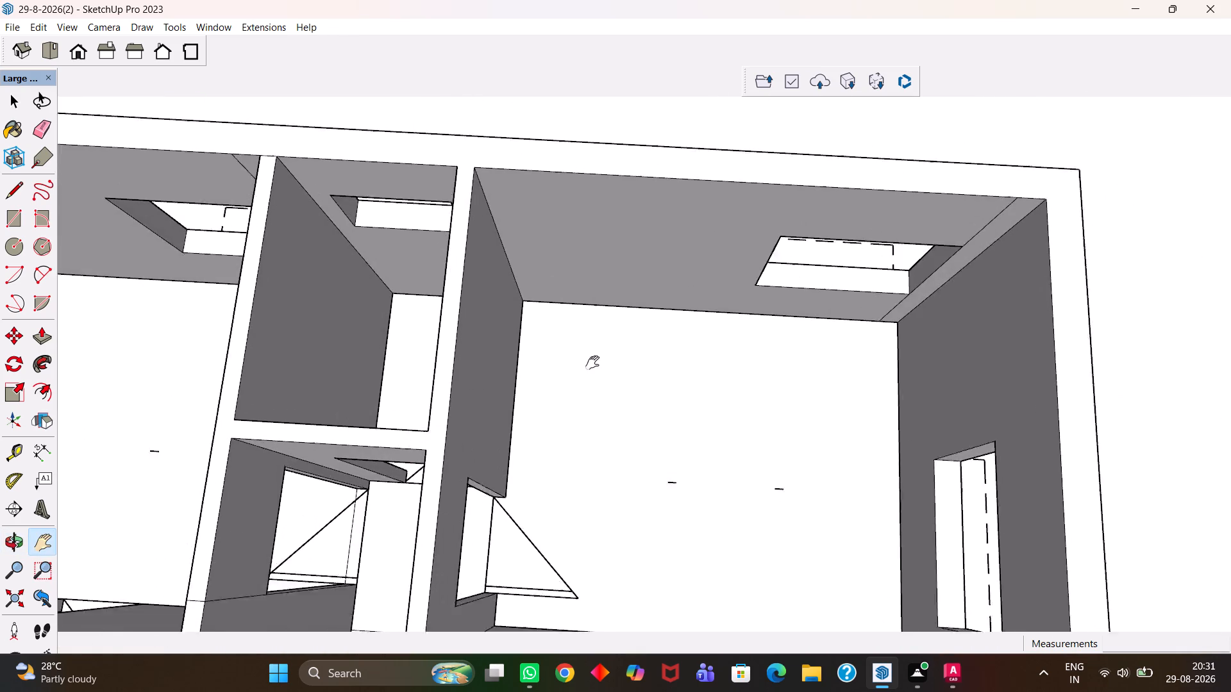
scroll(592, 363, "up", 2)
middle_click_drag(581, 425, 607, 392)
scroll(607, 392, "up", 1)
scroll(607, 392, "down", 4)
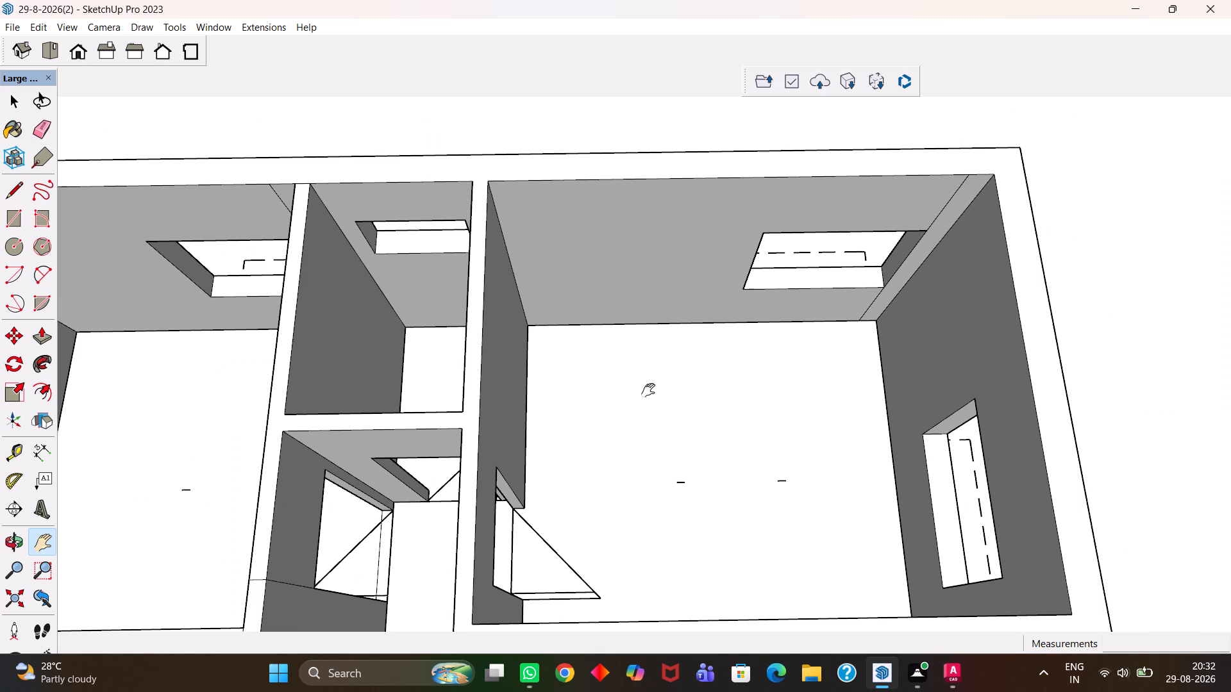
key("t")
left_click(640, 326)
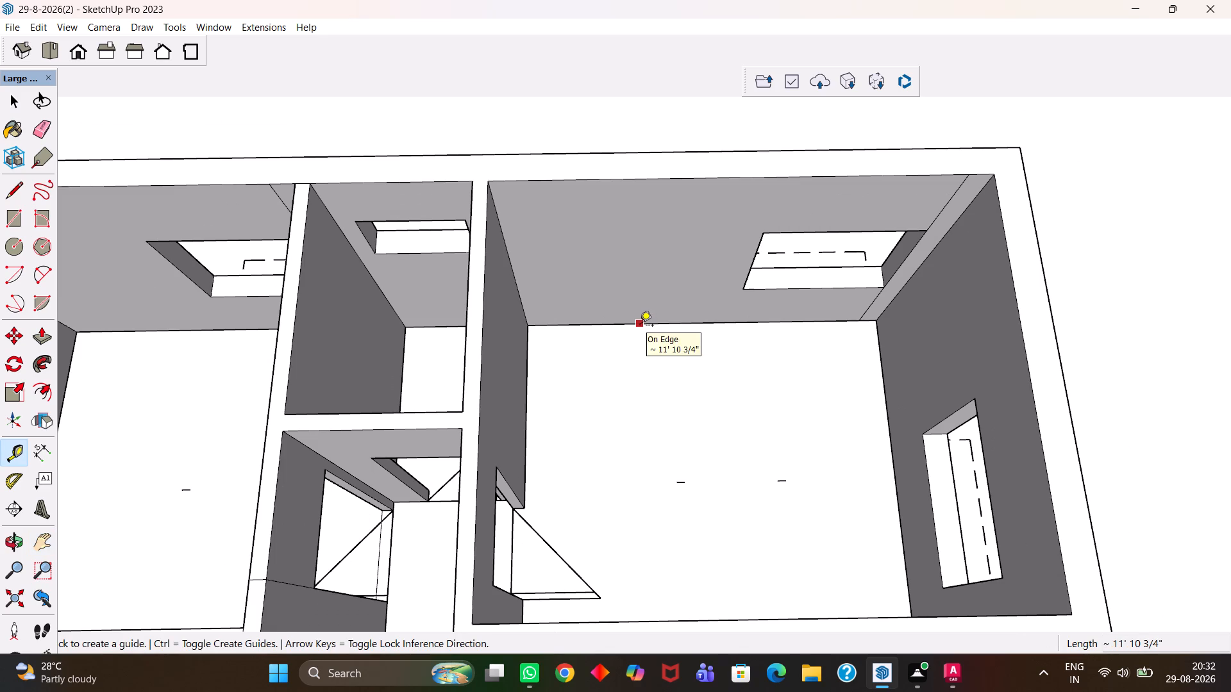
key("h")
Examine the walls, door and windows of the two-window corner room and its place in the overall layout.
scroll(633, 363, "down", 5)
middle_click_drag(611, 434, 628, 478)
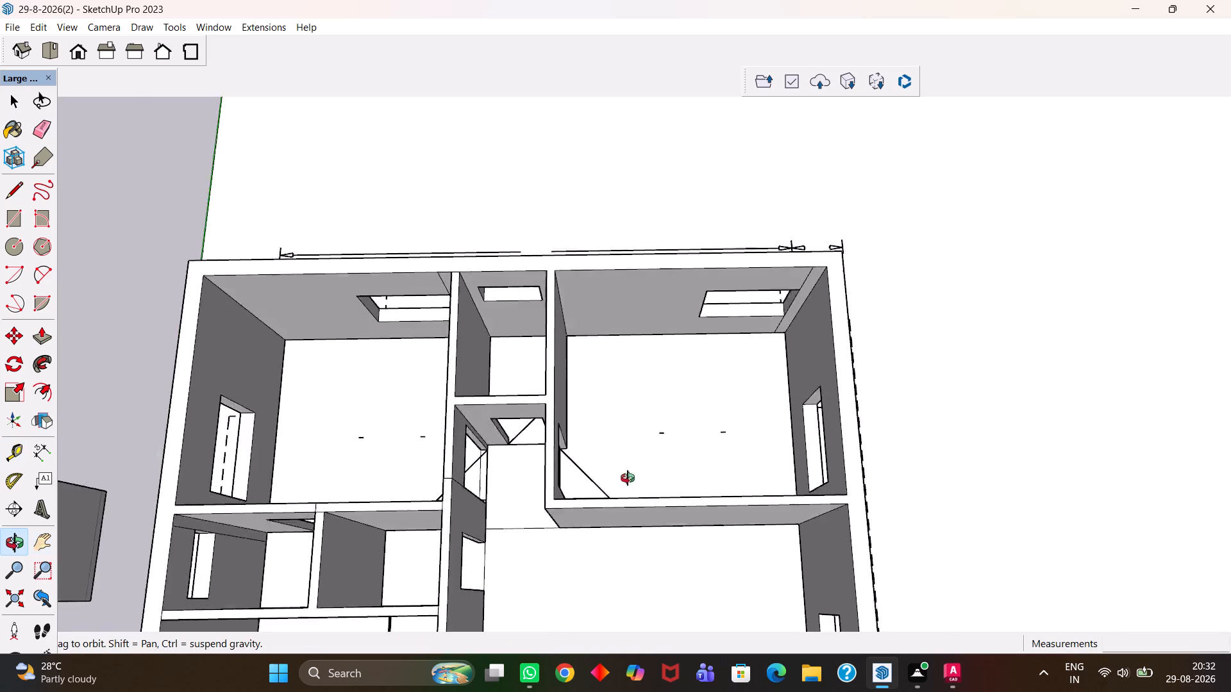
middle_click_drag(628, 478, 682, 525)
scroll(638, 491, "up", 1)
scroll(633, 434, "up", 2)
middle_click_drag(633, 434, 851, 404)
middle_click_drag(621, 336, 867, 368)
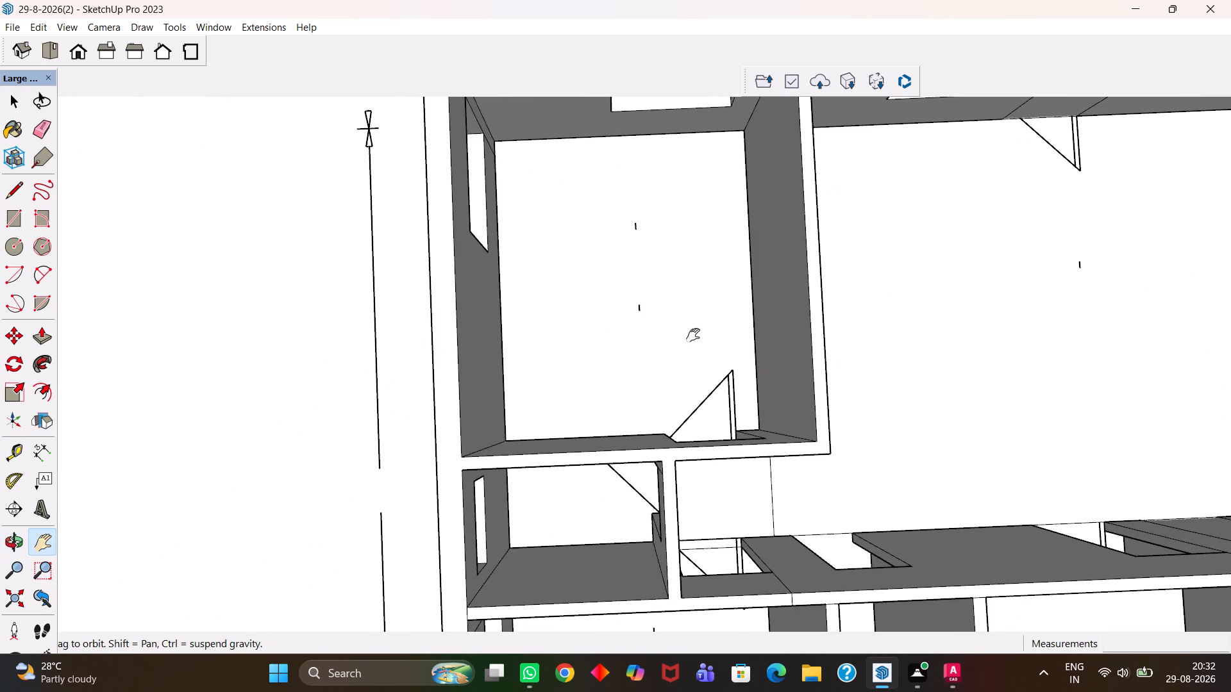
middle_click_drag(693, 335, 767, 336)
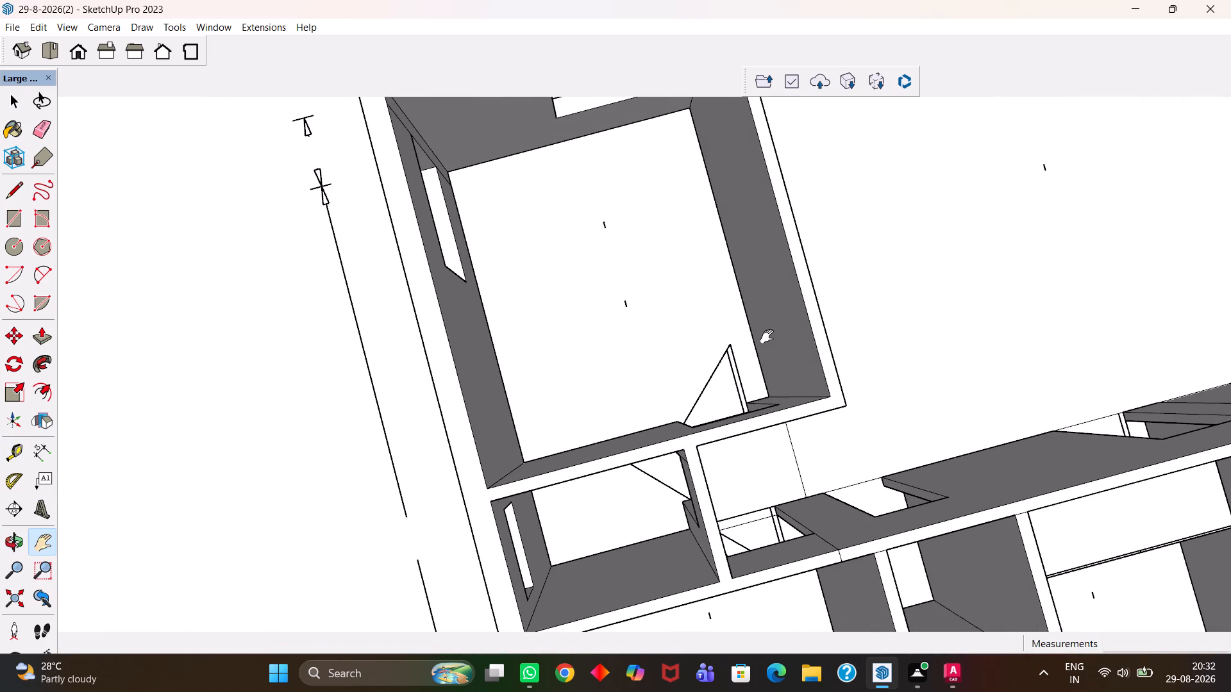
scroll(623, 340, "down", 4)
scroll(616, 377, "up", 6)
middle_click_drag(648, 390, 621, 400)
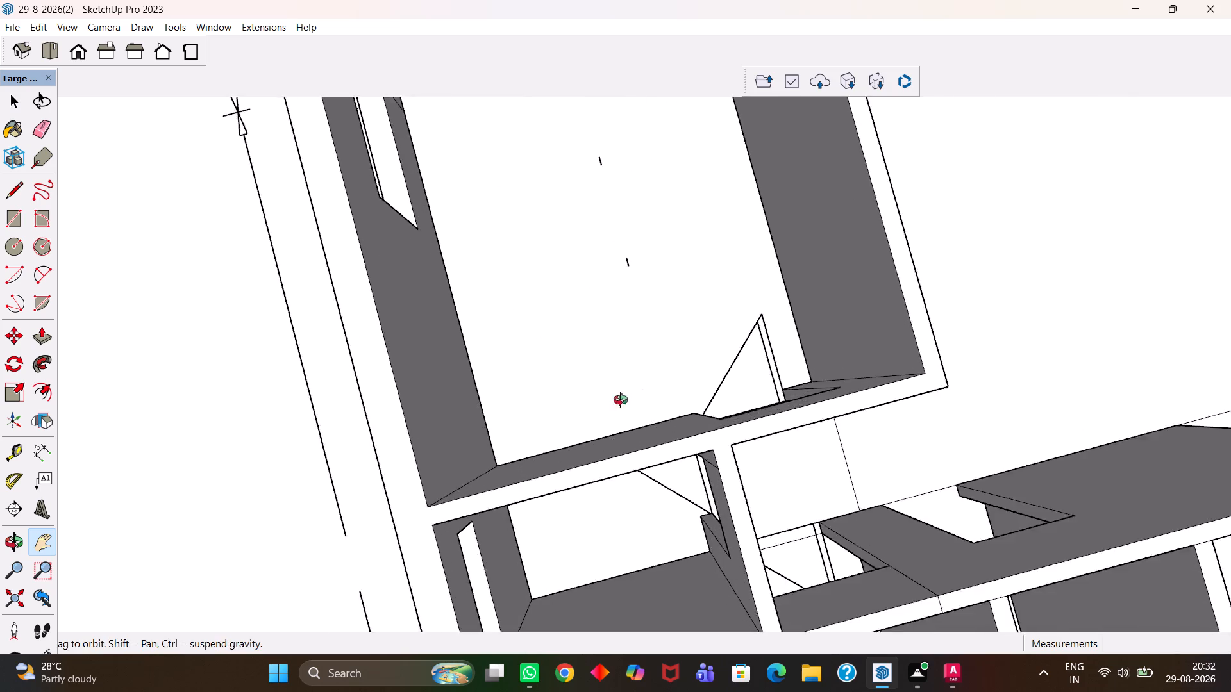
scroll(621, 400, "up", 1)
middle_click_drag(621, 400, 461, 400)
middle_click_drag(648, 358, 244, 315)
scroll(736, 417, "down", 4)
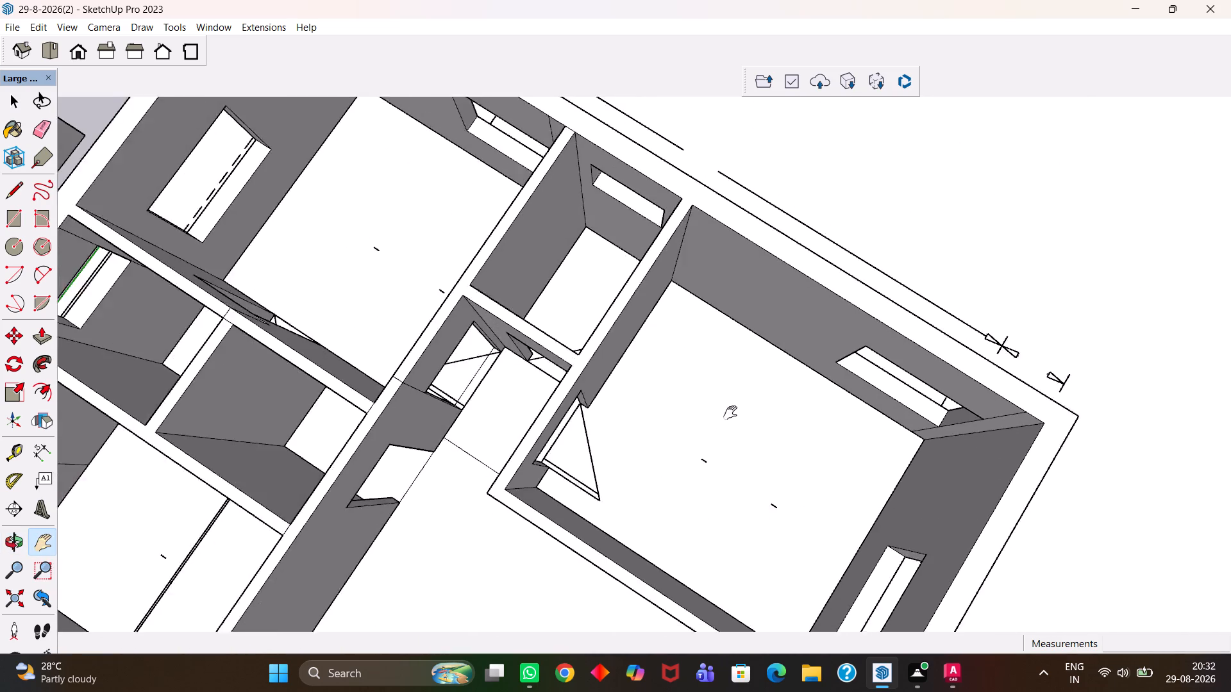
scroll(730, 413, "down", 5)
scroll(573, 461, "up", 1)
middle_click_drag(573, 463, 755, 379)
scroll(709, 339, "up", 2)
scroll(709, 339, "down", 8)
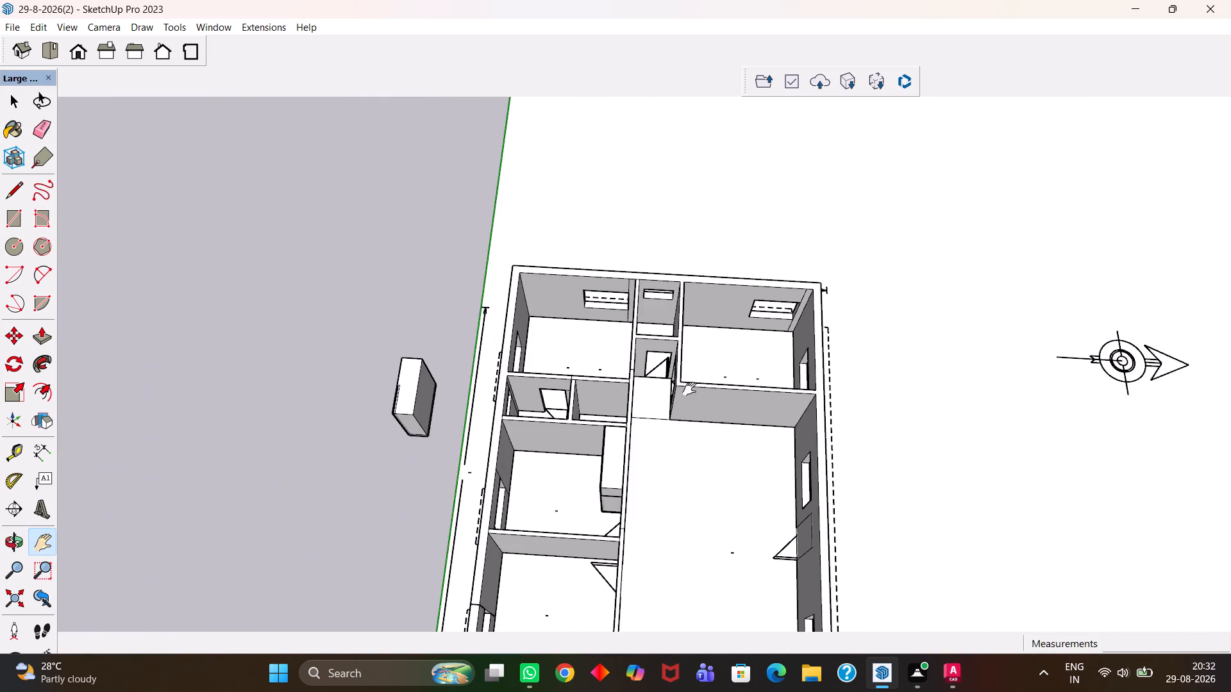
scroll(712, 425, "up", 6)
middle_click(712, 425)
scroll(700, 339, "down", 9)
middle_click_drag(641, 315, 530, 493)
Delete the face filling the door opening of the room next to the one with the wardrobe.
scroll(598, 543, "up", 4)
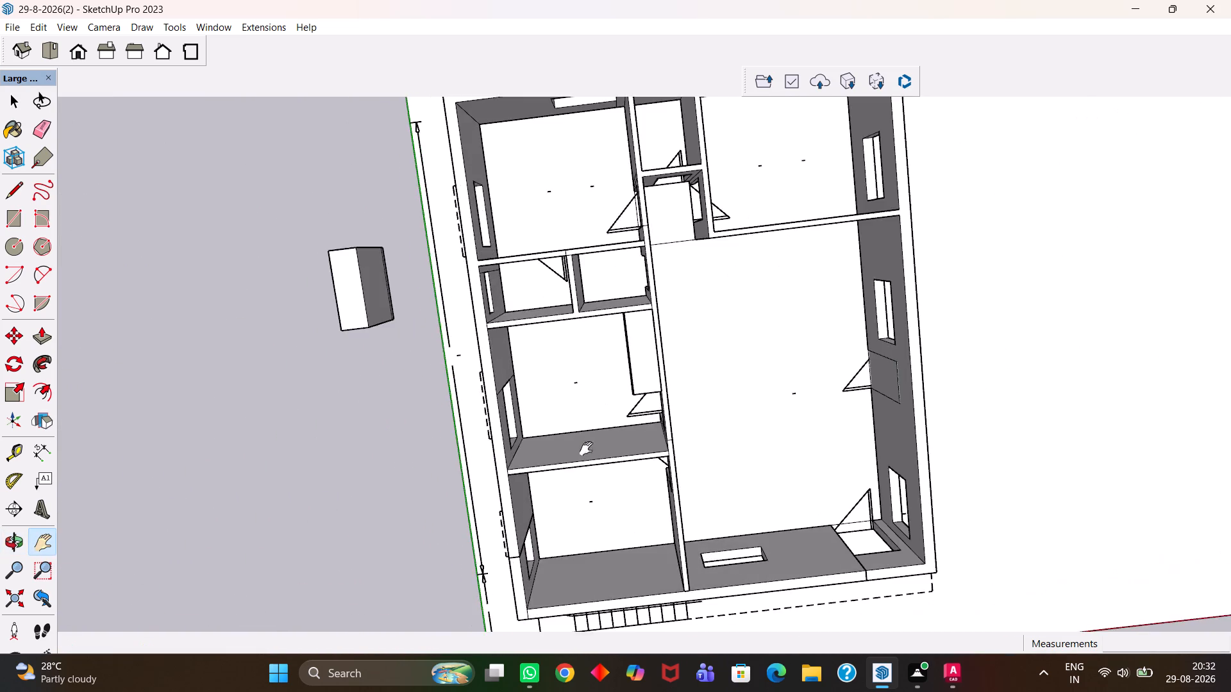
scroll(586, 449, "up", 2)
middle_click_drag(586, 449, 813, 341)
middle_click_drag(415, 364, 841, 364)
middle_click_drag(590, 370, 911, 374)
middle_click(909, 369)
middle_click(899, 363)
scroll(899, 363, "up", 4)
scroll(857, 353, "down", 6)
key("h")
left_click_drag(762, 297, 769, 436)
scroll(760, 431, "up", 4)
middle_click_drag(739, 429, 680, 403)
middle_click_drag(673, 429, 604, 369)
scroll(604, 369, "up", 6)
middle_click_drag(628, 412, 592, 385)
scroll(612, 404, "up", 1)
middle_click_drag(639, 436, 630, 427)
scroll(630, 427, "up", 2)
key("space")
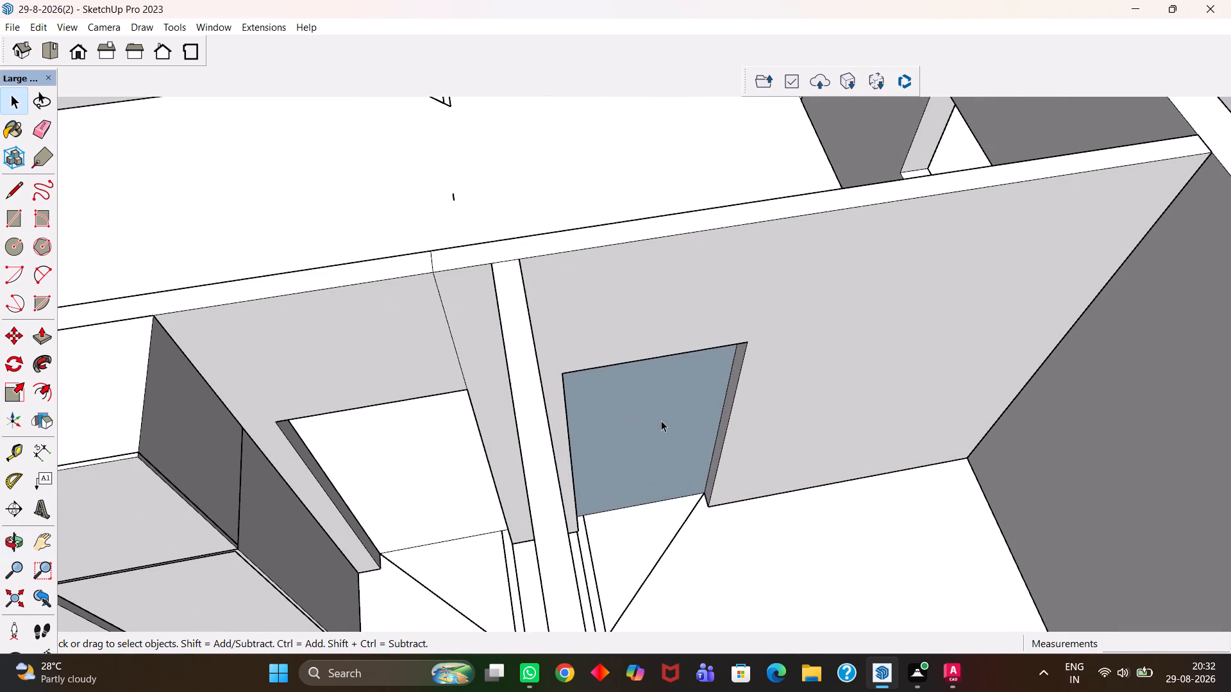
left_click(661, 420)
key("Delete")
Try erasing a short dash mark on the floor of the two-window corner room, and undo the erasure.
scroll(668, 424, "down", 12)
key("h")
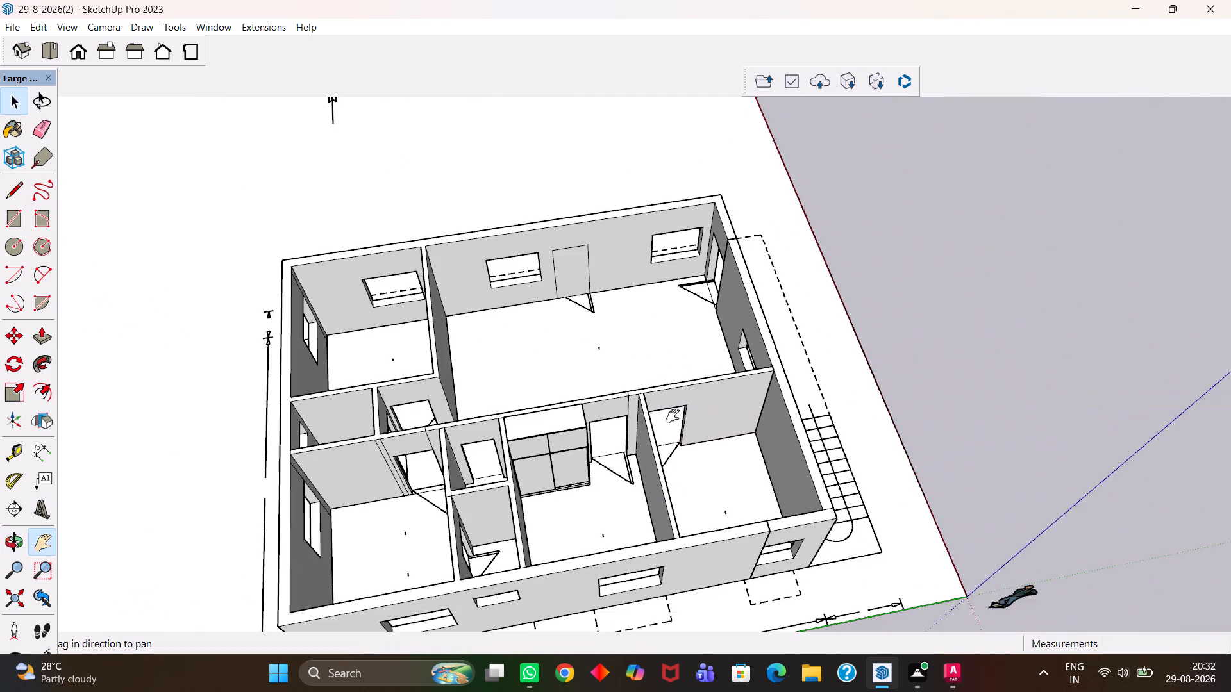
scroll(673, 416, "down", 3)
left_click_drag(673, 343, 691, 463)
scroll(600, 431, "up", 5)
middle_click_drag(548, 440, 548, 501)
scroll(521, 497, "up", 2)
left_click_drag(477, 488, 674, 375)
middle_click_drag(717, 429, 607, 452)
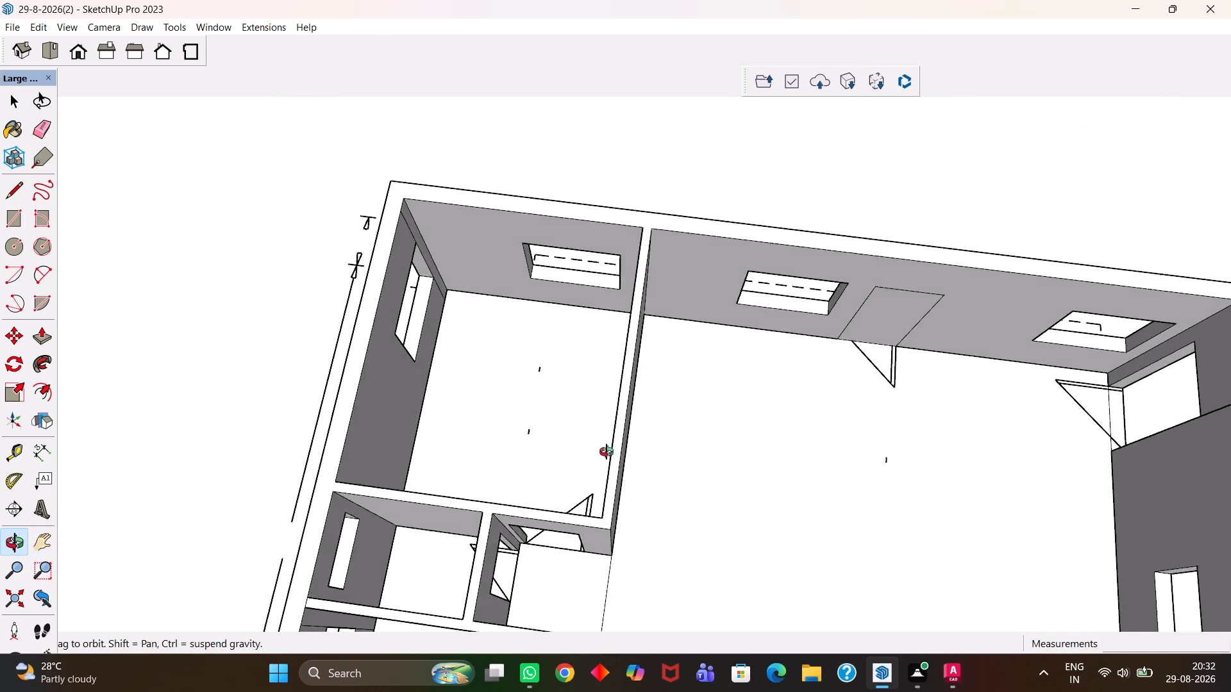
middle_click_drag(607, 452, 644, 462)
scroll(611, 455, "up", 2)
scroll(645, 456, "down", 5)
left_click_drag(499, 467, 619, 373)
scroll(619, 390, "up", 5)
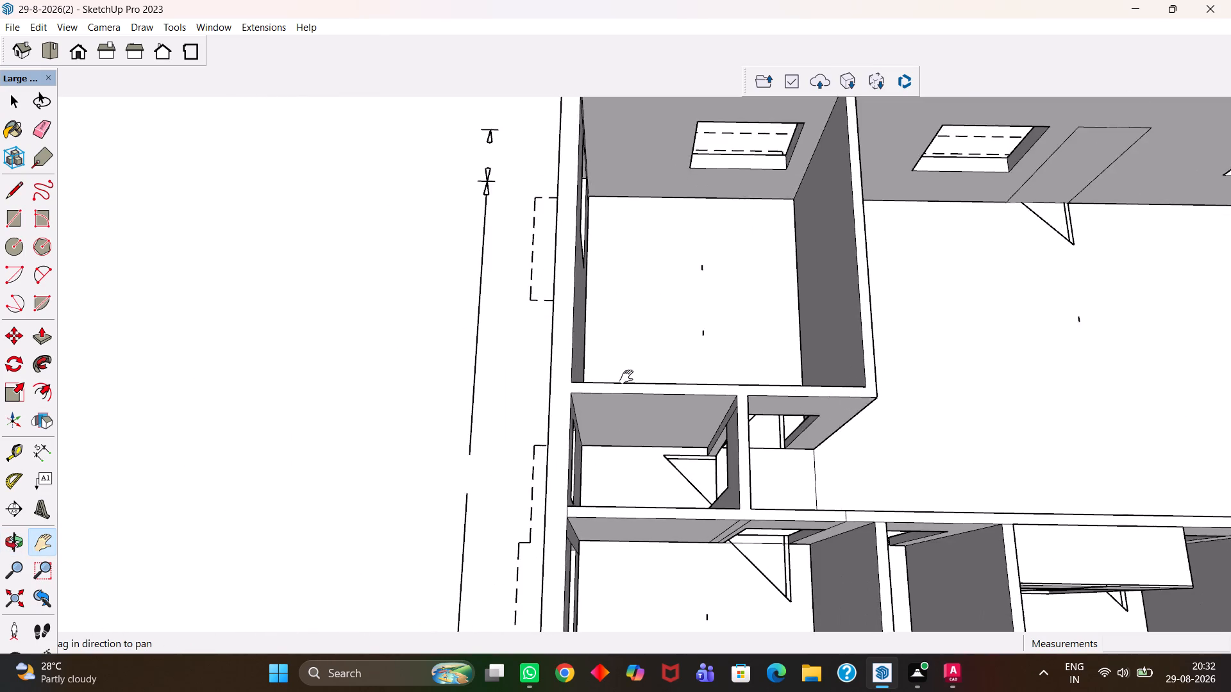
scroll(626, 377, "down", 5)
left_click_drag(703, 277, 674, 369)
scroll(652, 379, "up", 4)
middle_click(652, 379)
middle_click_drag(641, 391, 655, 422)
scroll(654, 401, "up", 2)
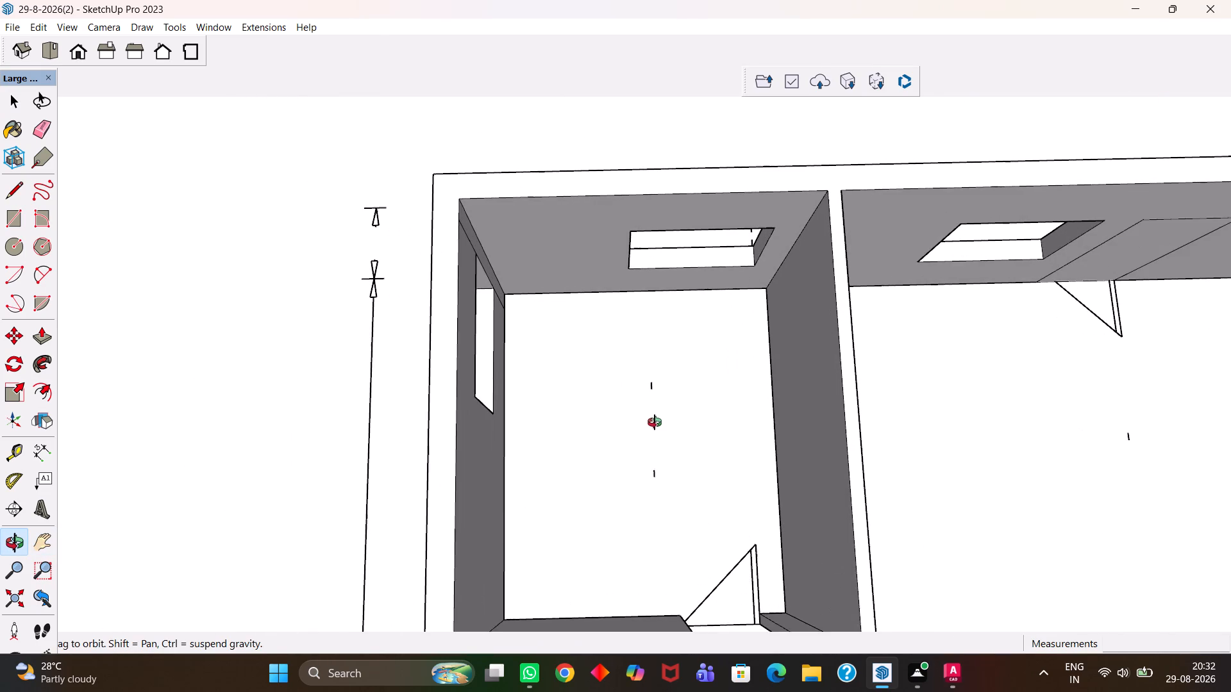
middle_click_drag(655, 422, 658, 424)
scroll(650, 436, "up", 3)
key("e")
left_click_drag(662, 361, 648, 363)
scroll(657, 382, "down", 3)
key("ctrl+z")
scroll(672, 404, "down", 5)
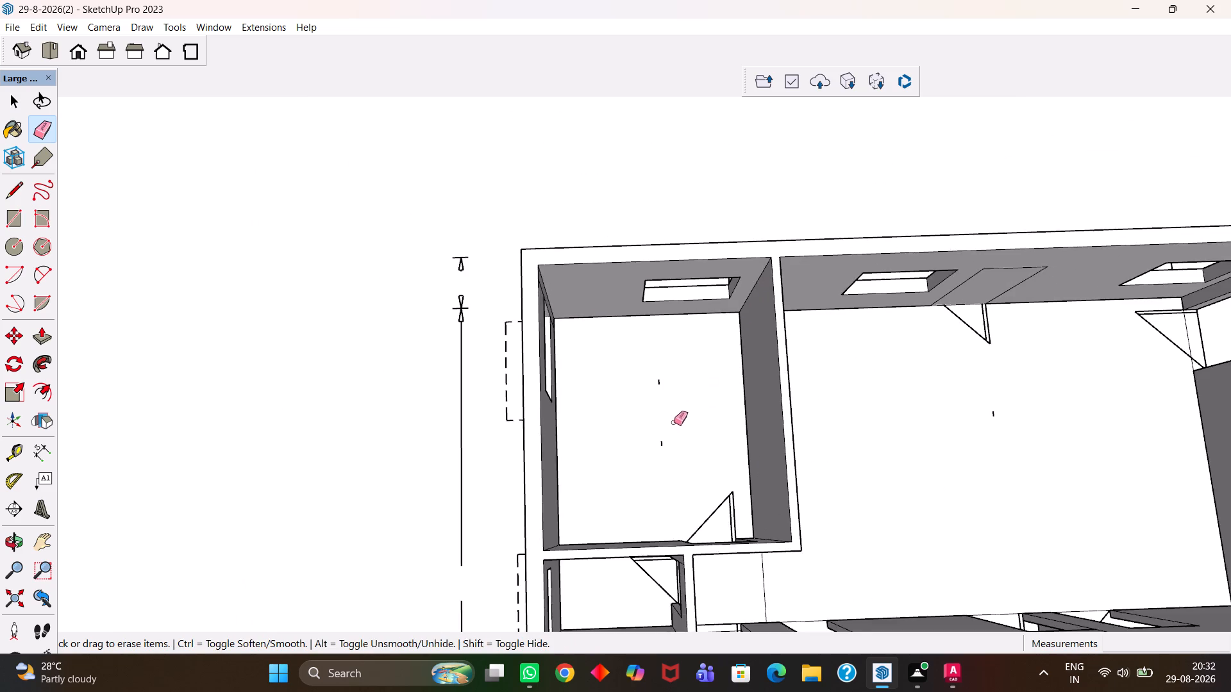
Place a construction guide across the corner room's floor, 2' from the base of the window wall beside the bathroom.
middle_click_drag(677, 427, 710, 440)
scroll(710, 440, "up", 3)
key("h")
scroll(710, 425, "down", 5)
middle_click_drag(574, 429, 735, 404)
scroll(735, 407, "up", 8)
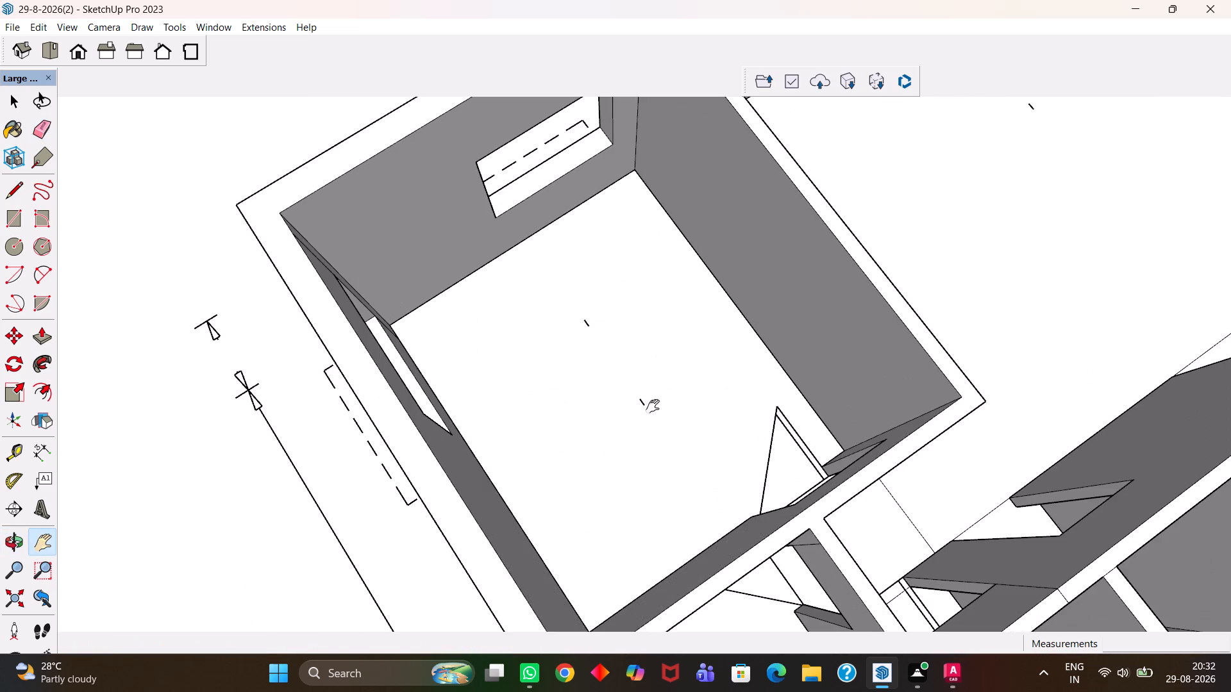
scroll(692, 428, "down", 3)
middle_click_drag(735, 419, 330, 431)
scroll(567, 370, "up", 4)
left_click_drag(558, 351, 650, 370)
middle_click_drag(692, 438, 365, 384)
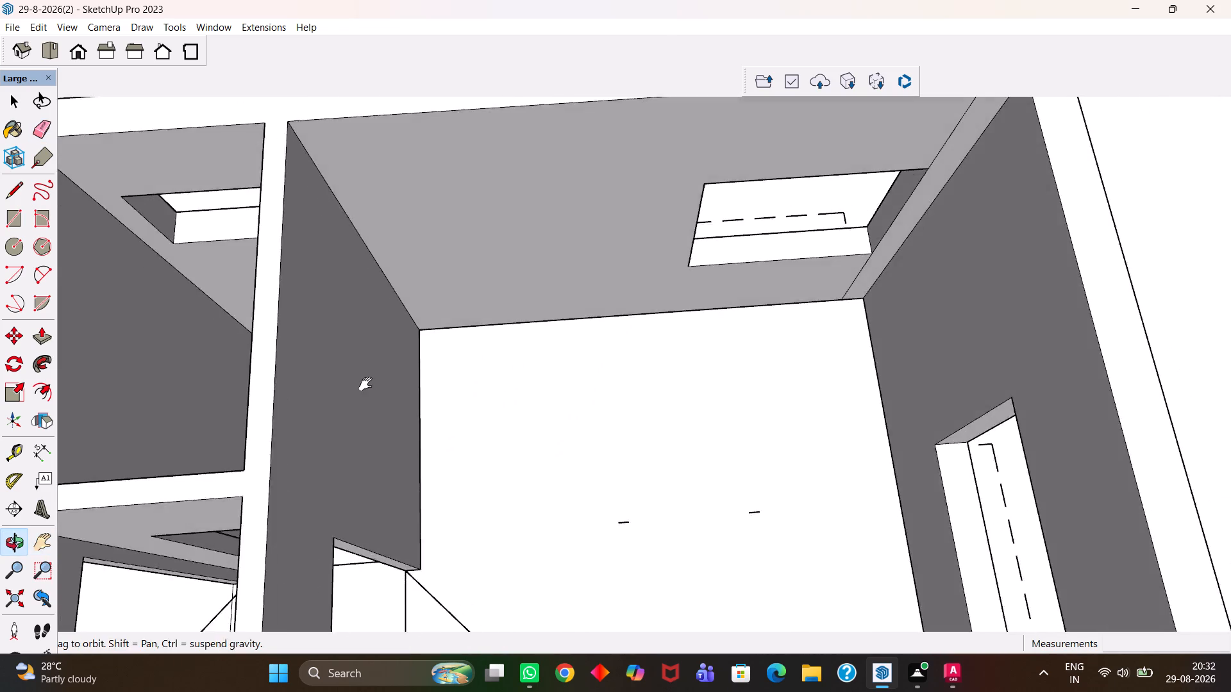
middle_click_drag(365, 384, 375, 395)
scroll(438, 327, "up", 1)
left_click_drag(502, 321, 573, 382)
middle_click(658, 441)
scroll(659, 444, "up", 1)
scroll(659, 444, "down", 2)
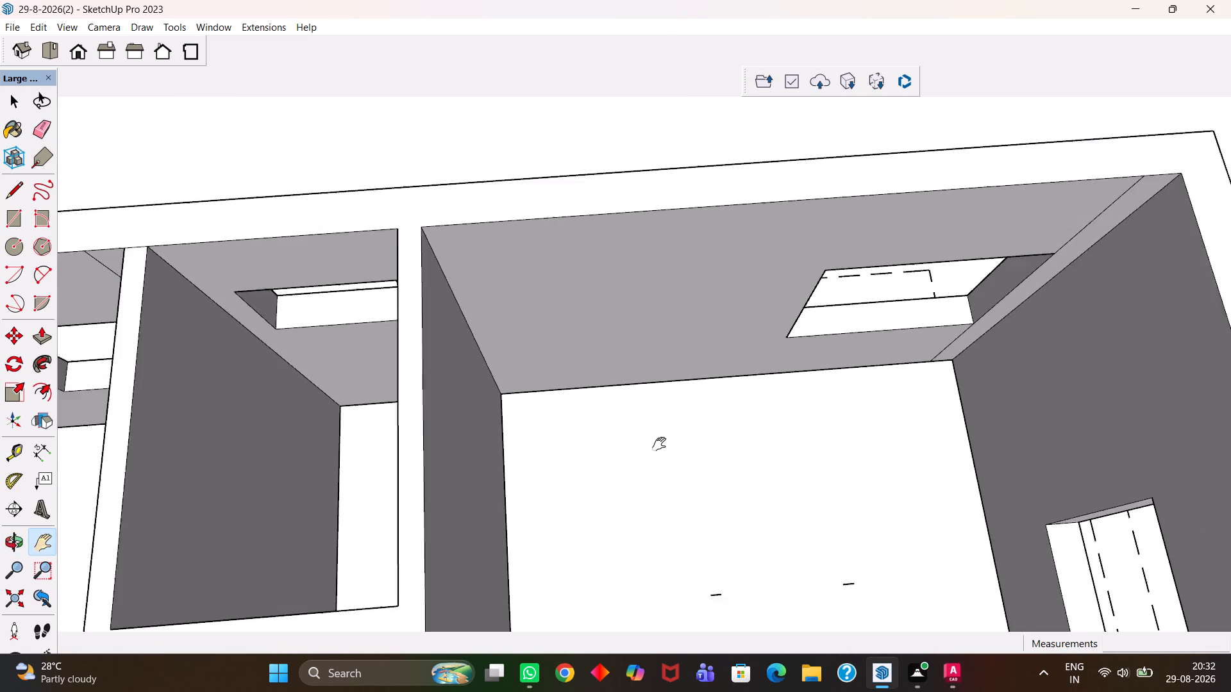
scroll(659, 444, "down", 2)
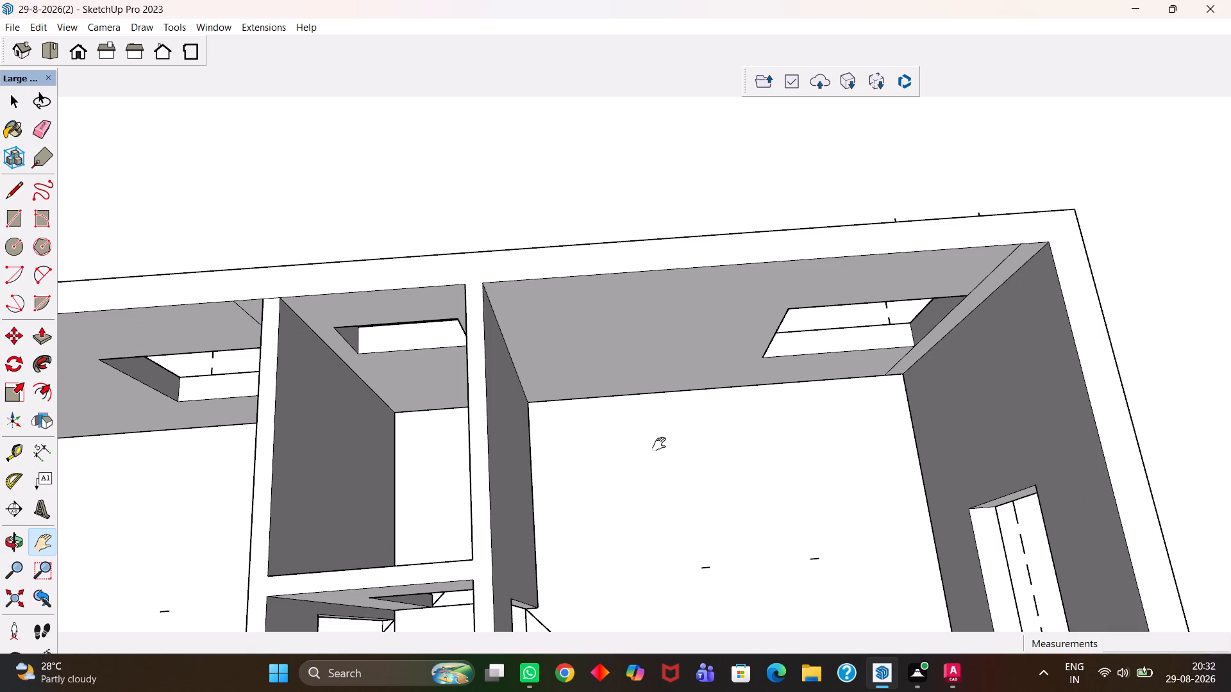
key("t")
scroll(659, 444, "up", 3)
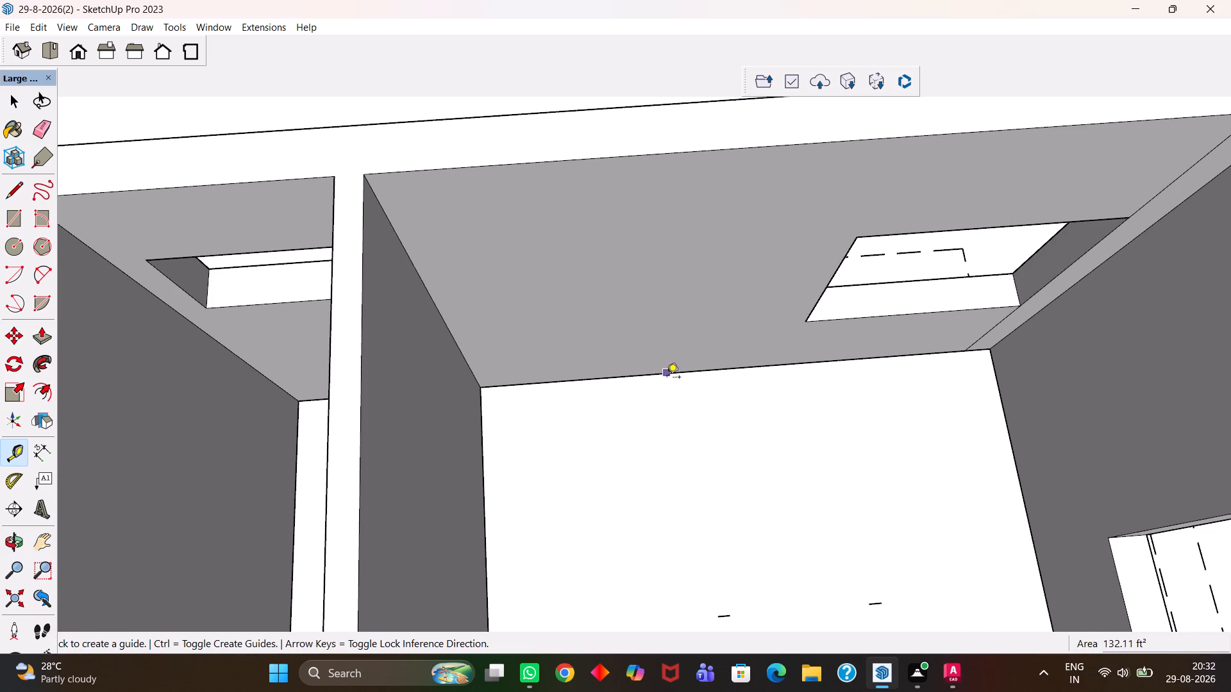
left_click(667, 374)
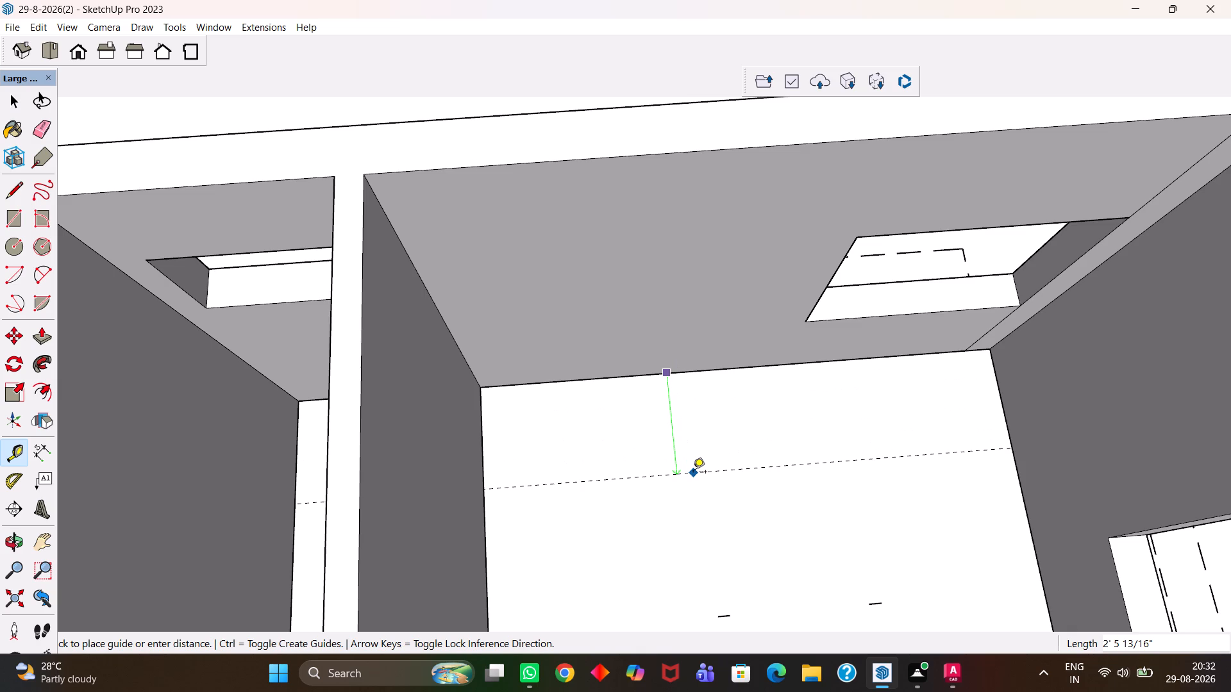
type("2'")
key("Return")
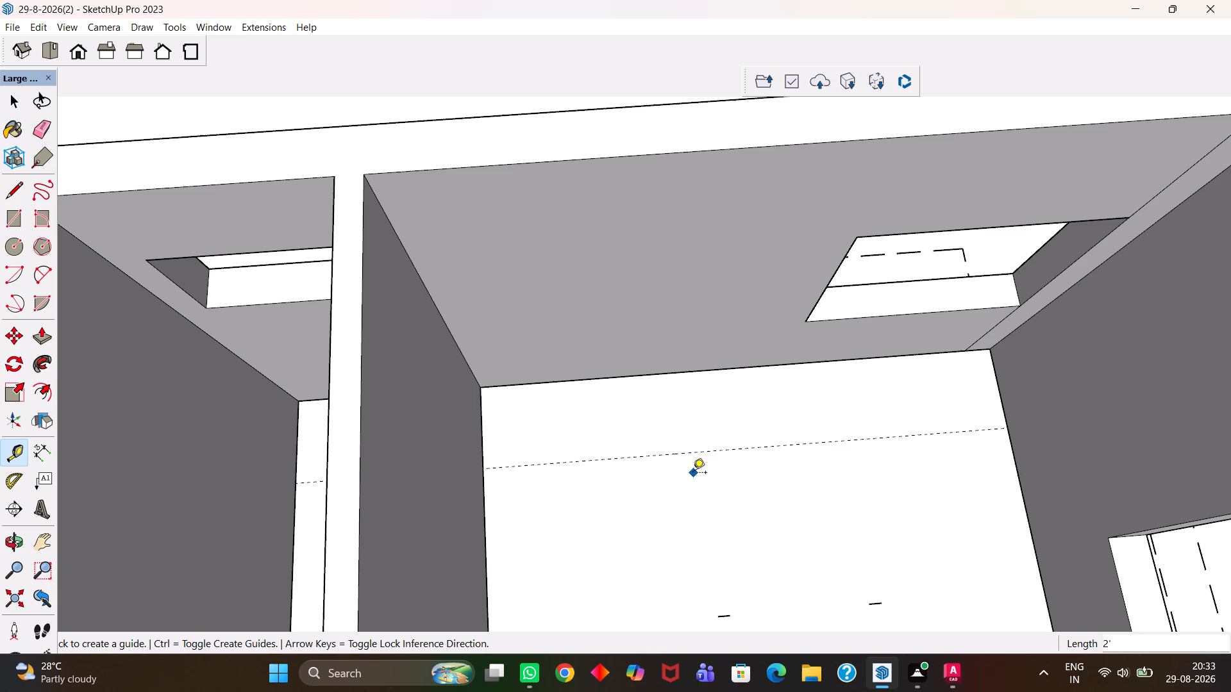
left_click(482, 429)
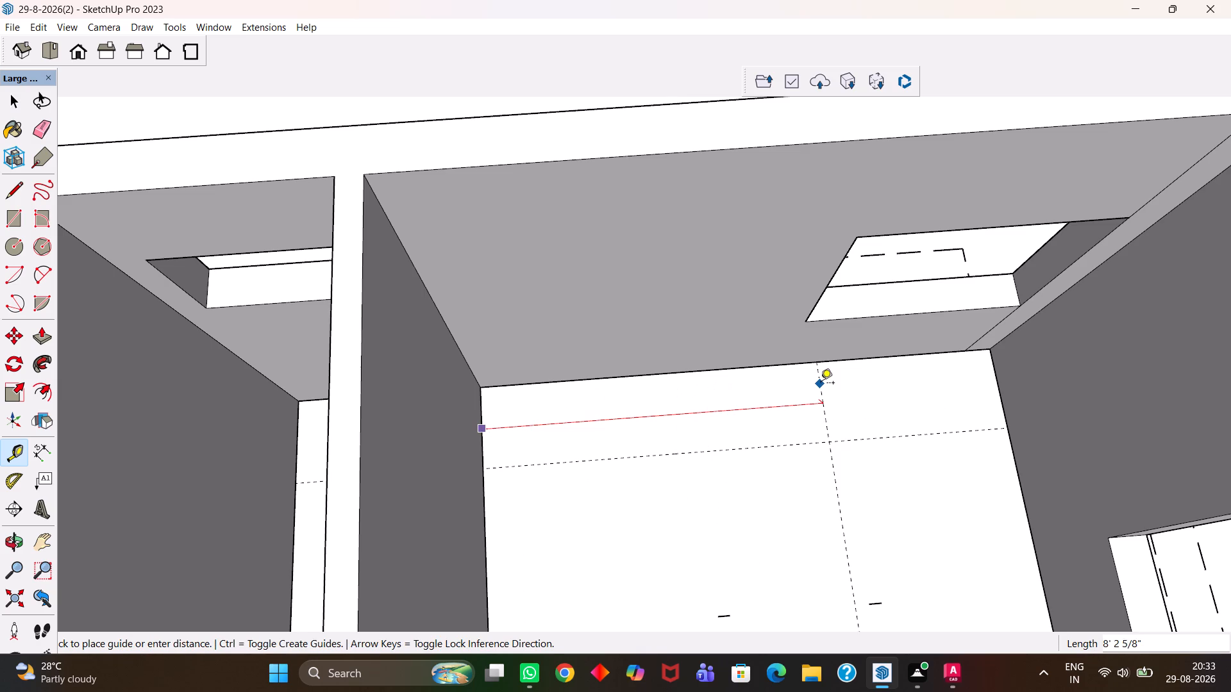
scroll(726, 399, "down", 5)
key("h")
Place a floor guide in the corner room parallel to the window wall, through the nearer door jamb corner, about 6' 6 1/2" from that wall.
middle_click_drag(742, 426, 756, 436)
scroll(755, 436, "up", 1)
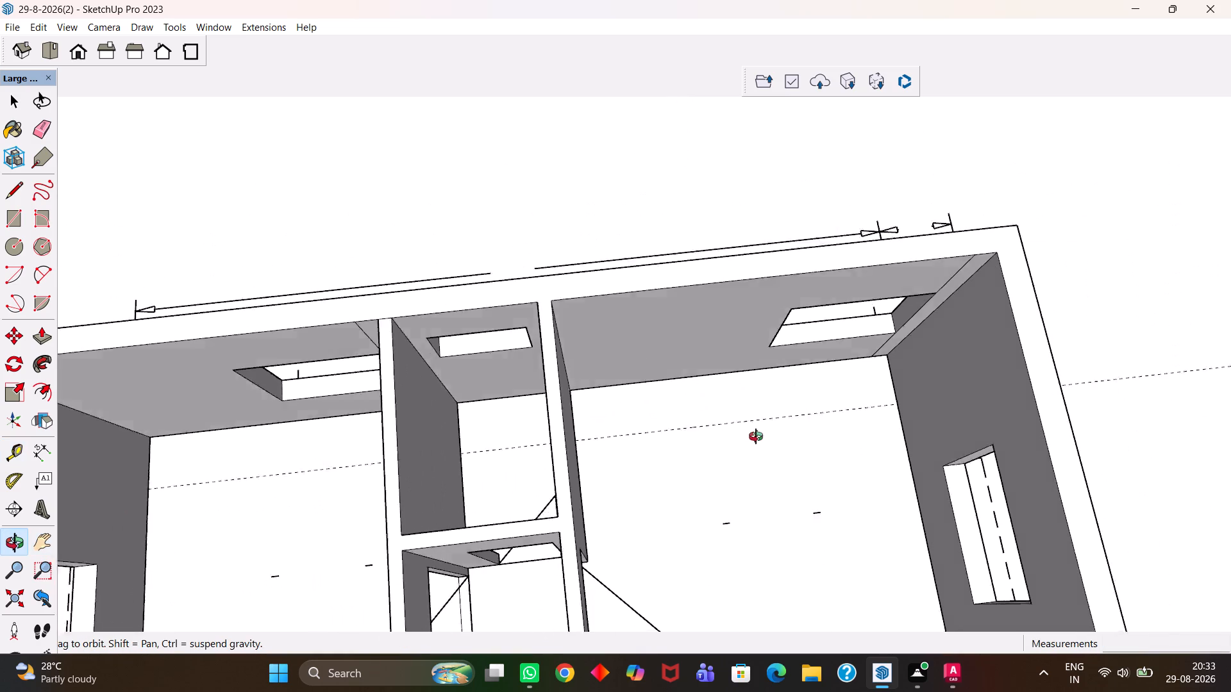
middle_click_drag(756, 436, 1042, 427)
middle_click_drag(919, 377, 1030, 413)
left_click_drag(917, 359, 836, 475)
middle_click_drag(654, 480, 857, 482)
scroll(839, 419, "up", 1)
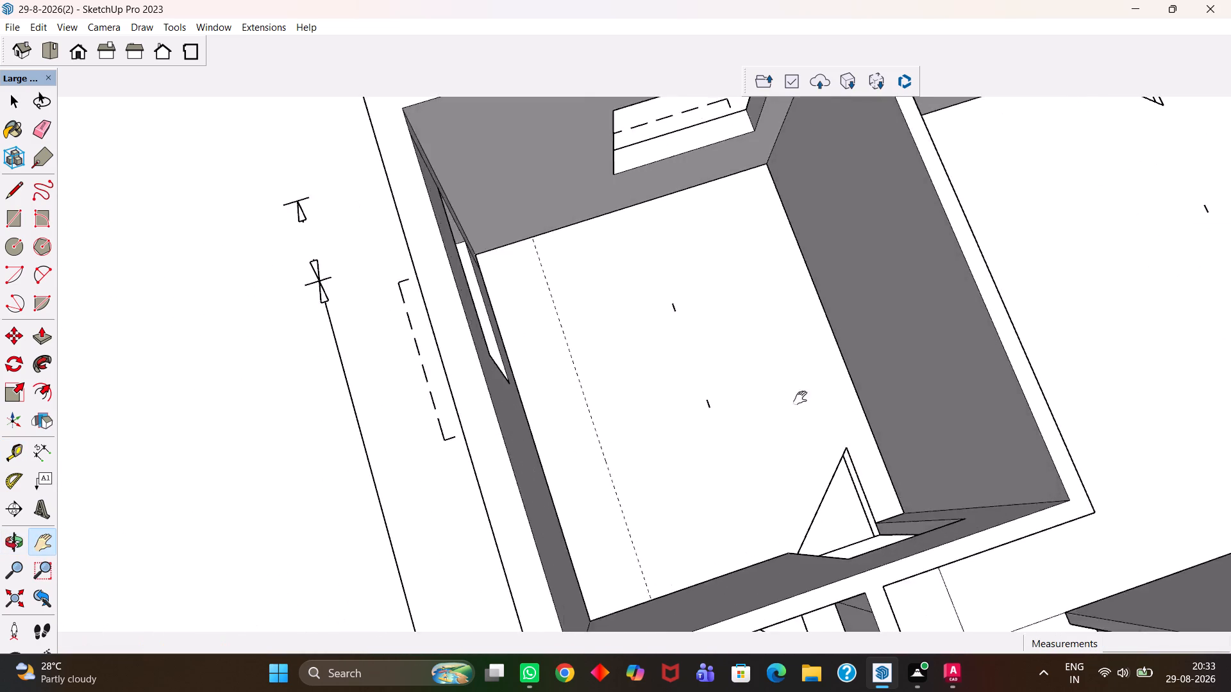
left_click_drag(776, 396, 733, 488)
middle_click_drag(694, 527, 421, 530)
scroll(412, 483, "up", 1)
left_click_drag(471, 418, 576, 361)
middle_click_drag(717, 449, 297, 405)
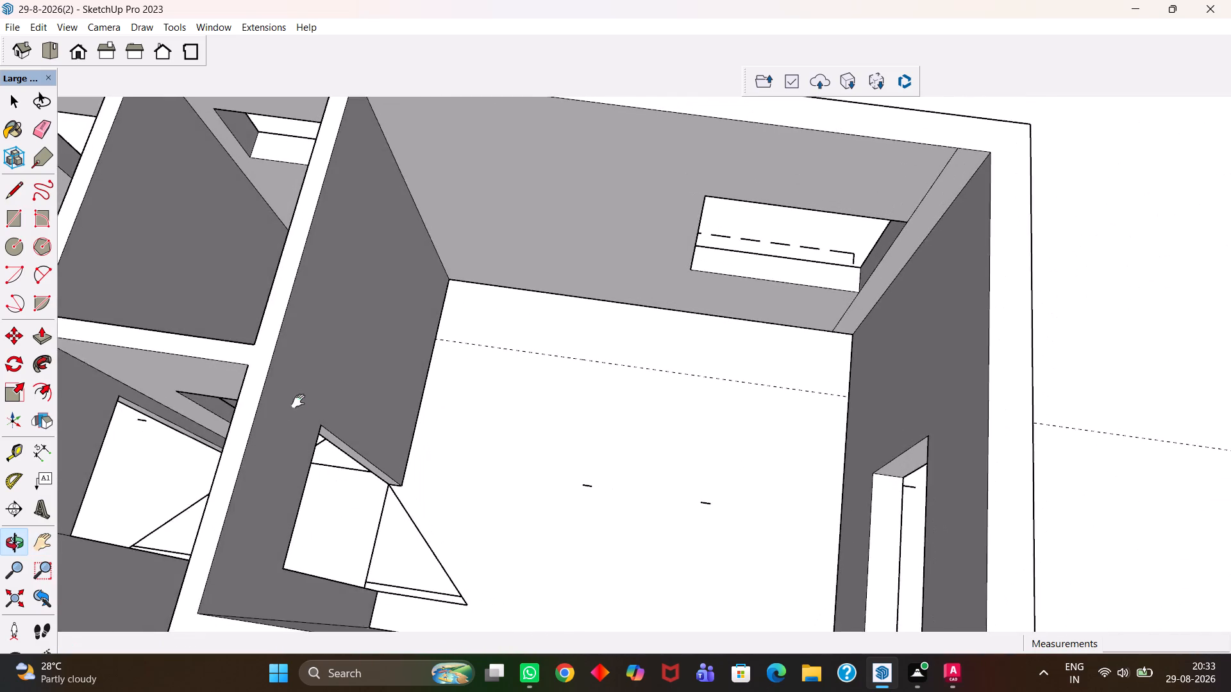
middle_click_drag(555, 417, 337, 406)
left_click_drag(425, 317, 560, 413)
middle_click_drag(722, 494, 522, 488)
scroll(635, 444, "up", 3)
middle_click_drag(627, 472, 585, 462)
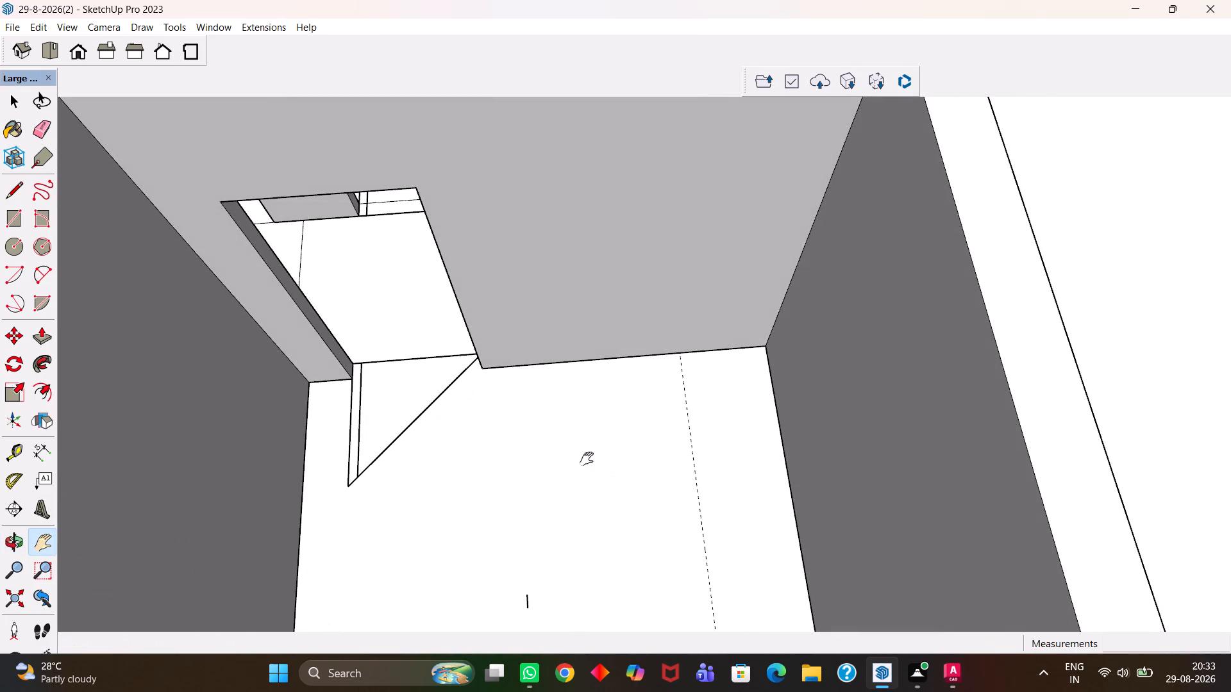
middle_click_drag(573, 399, 576, 410)
key("t")
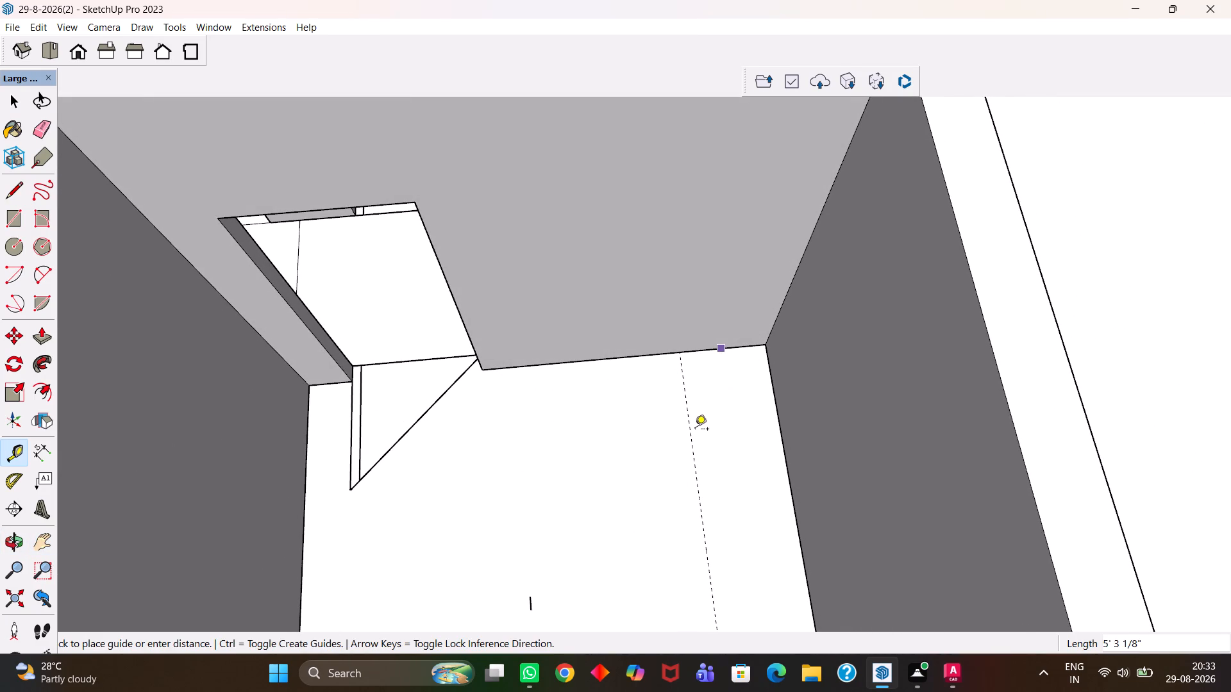
key("space")
key("t")
left_click(783, 436)
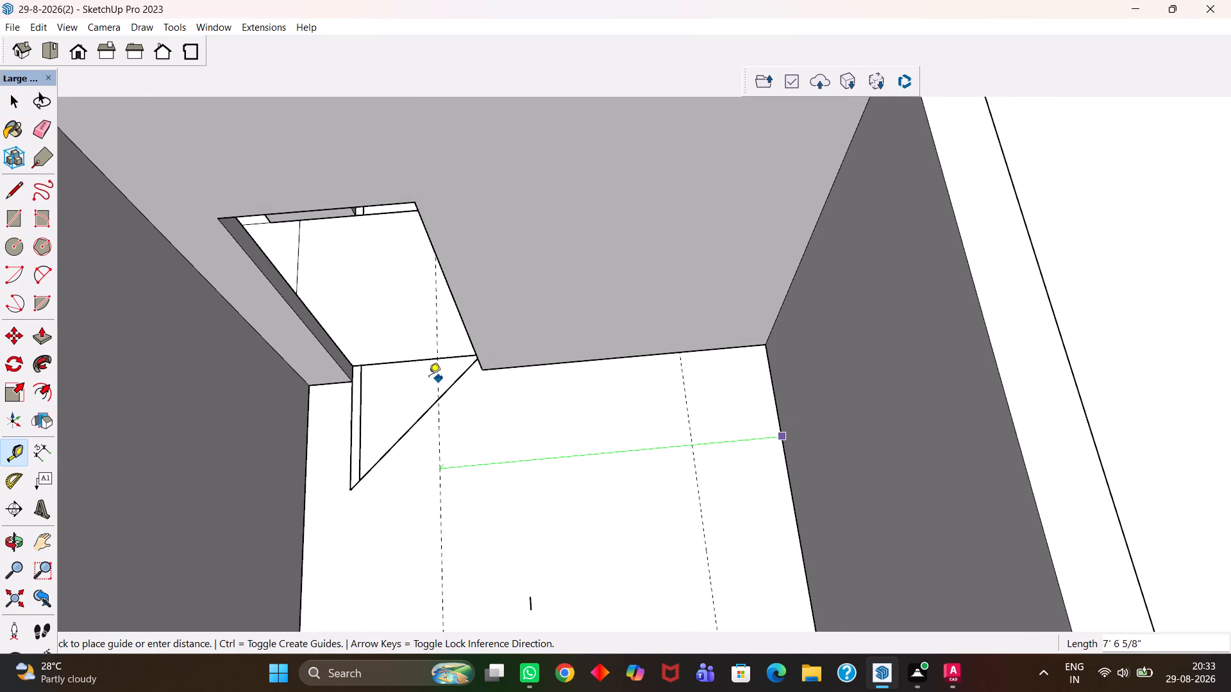
left_click(484, 370)
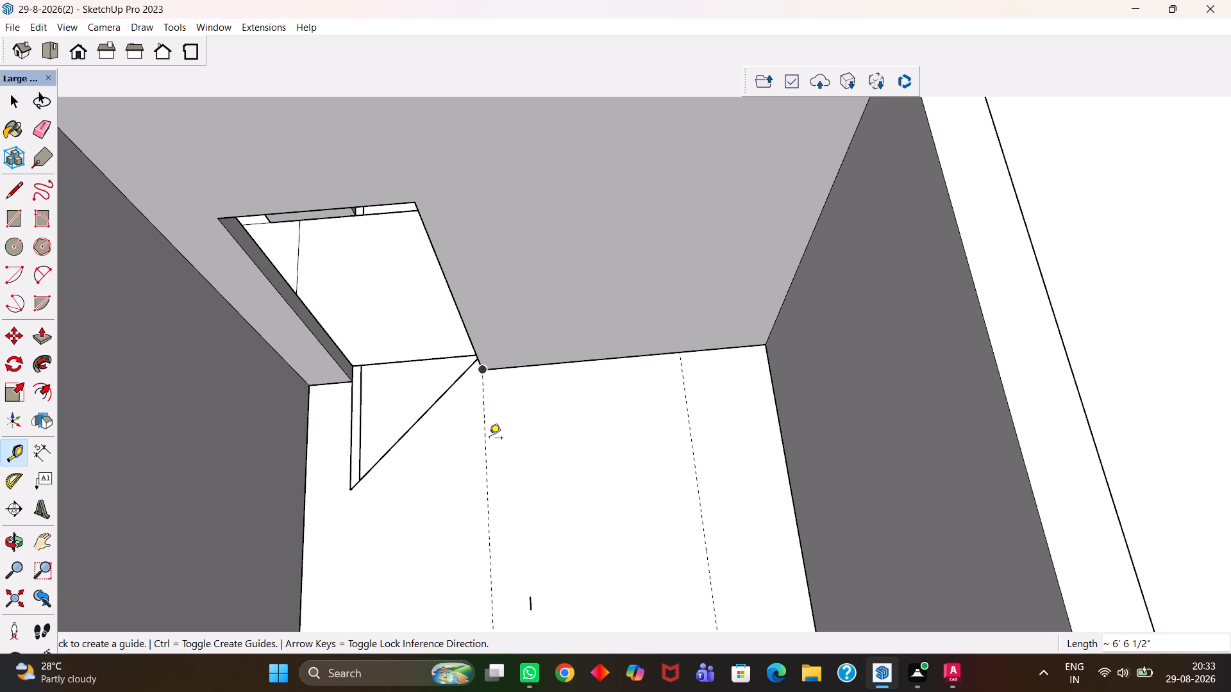
Add a guide 6" from the door jamb guide, away from the door, and another 2' from the door wall's base.
left_click(485, 439)
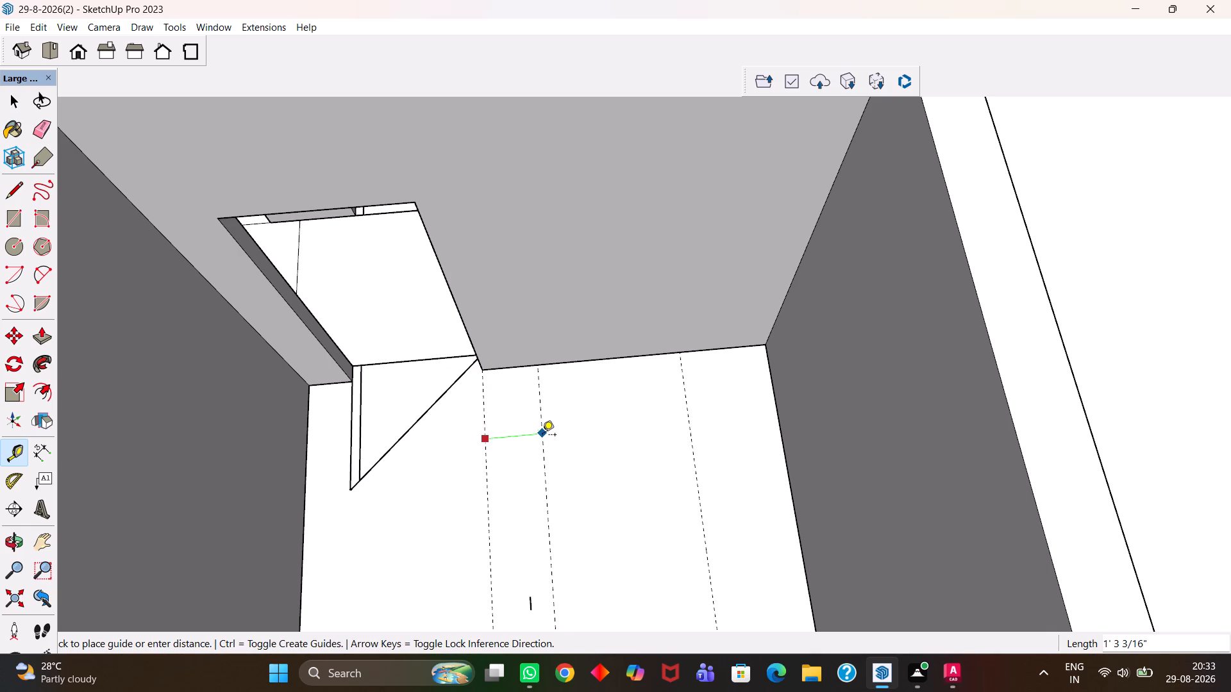
type("6\"")
key("Return")
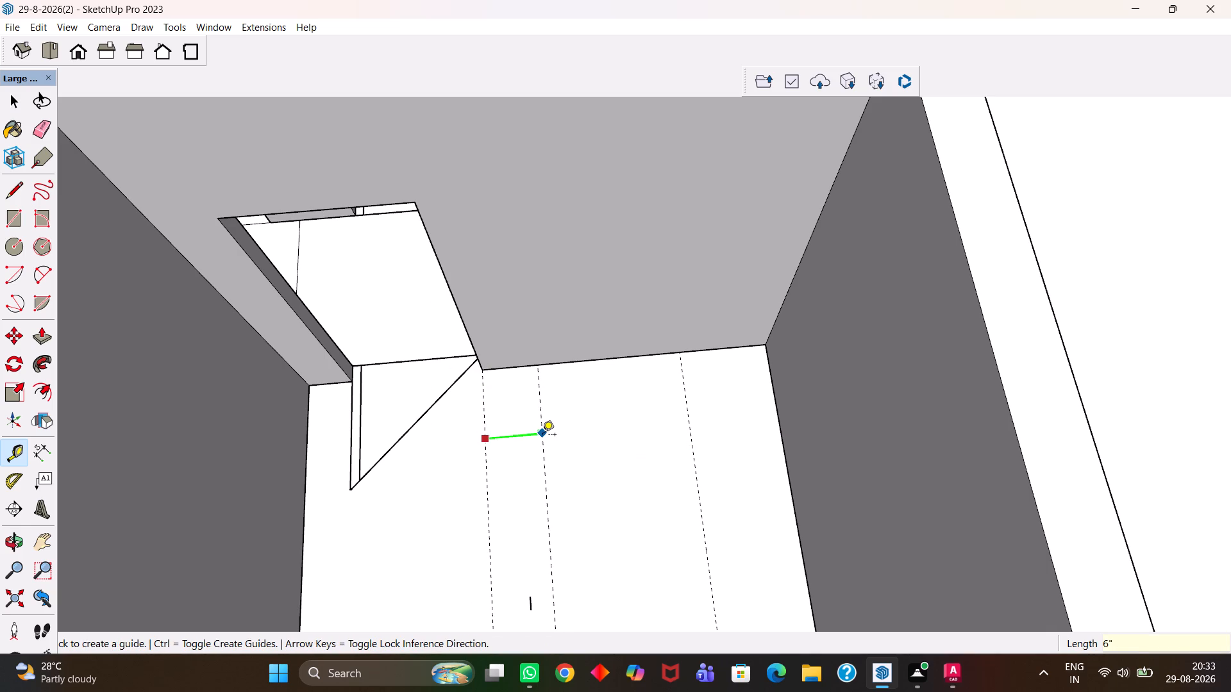
key("t")
left_click(549, 368)
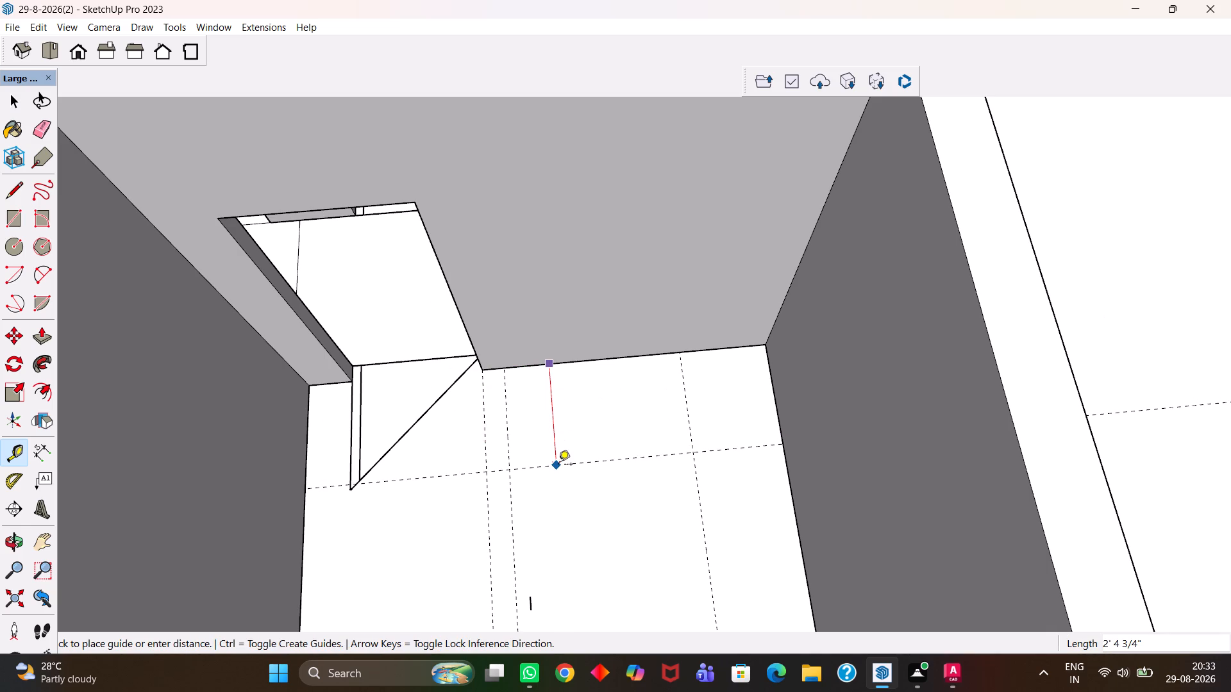
type("2'")
key("Return")
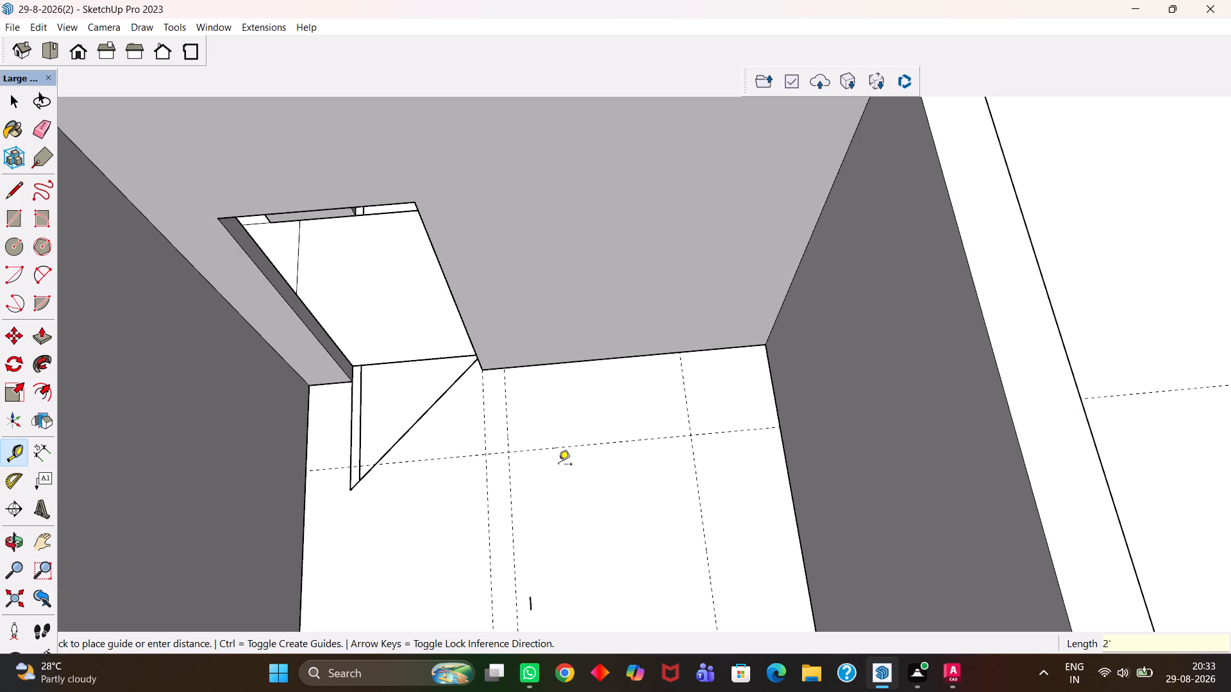
Draw a floor rectangle of about 6' 1/2" by 2' from the guide intersection to the corner of the door and window walls.
key("r")
scroll(569, 473, "up", 3)
left_click(487, 442)
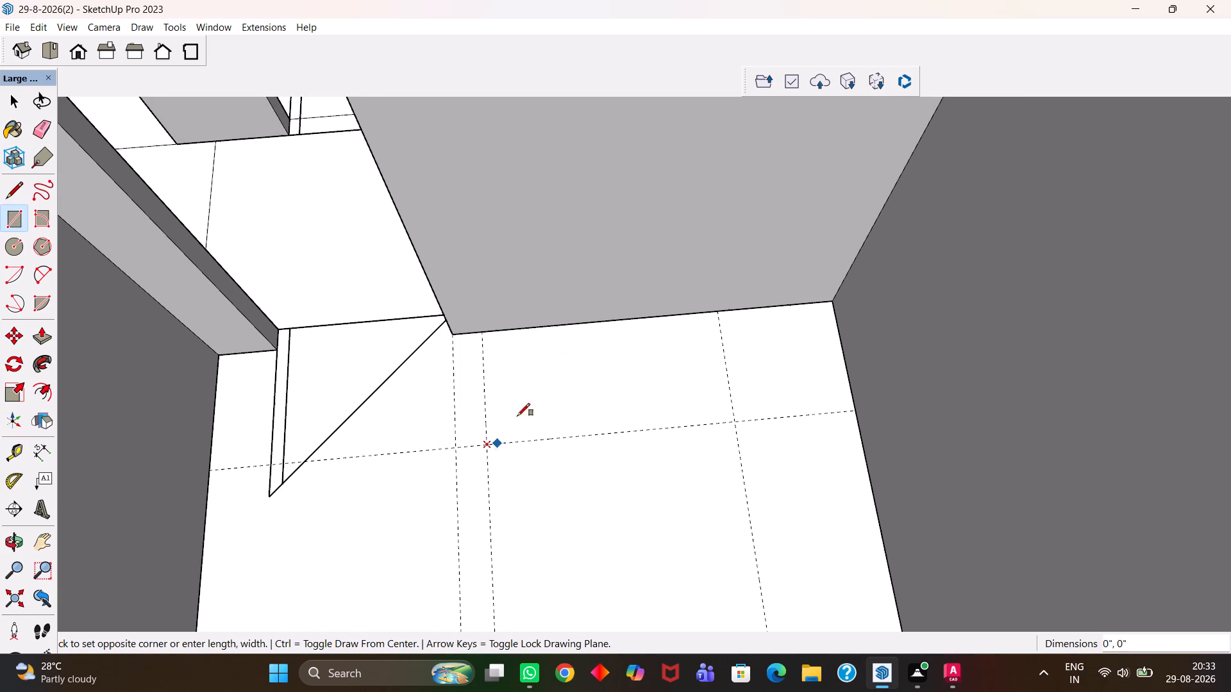
left_click(833, 304)
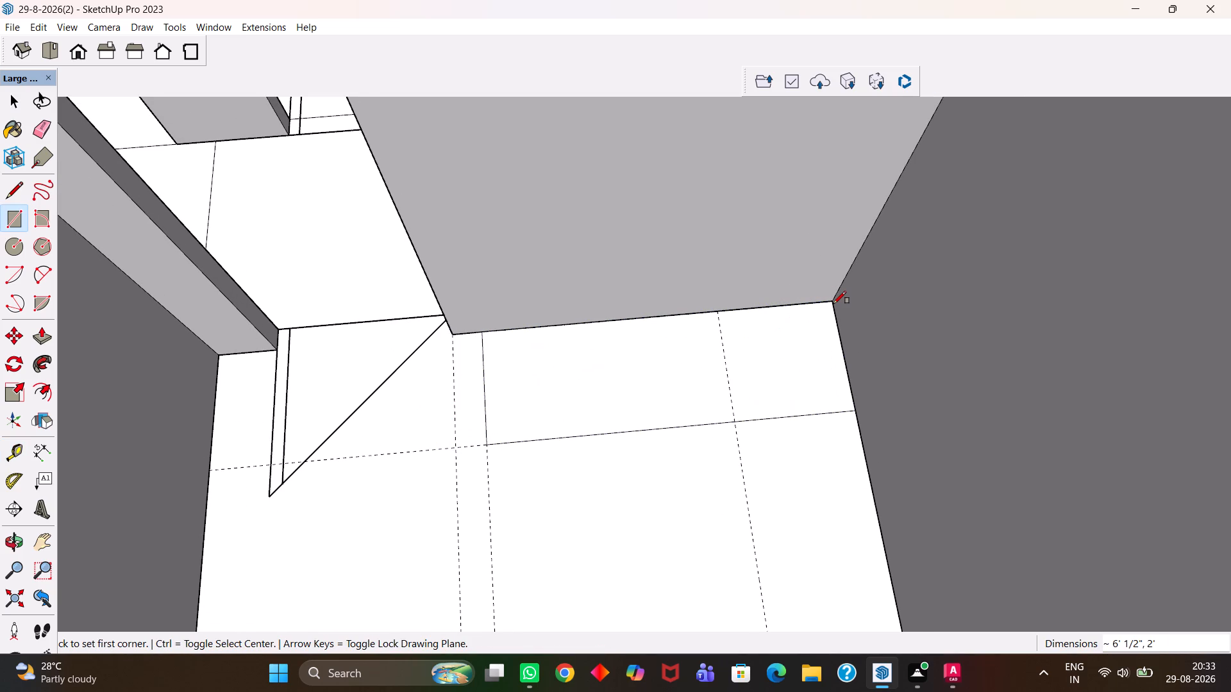
Copy the rectangle's face about 30' 5" away to the empty ground outside the house, near the existing wardrobe block.
scroll(798, 334, "down", 11)
key("h")
left_click_drag(776, 347, 638, 454)
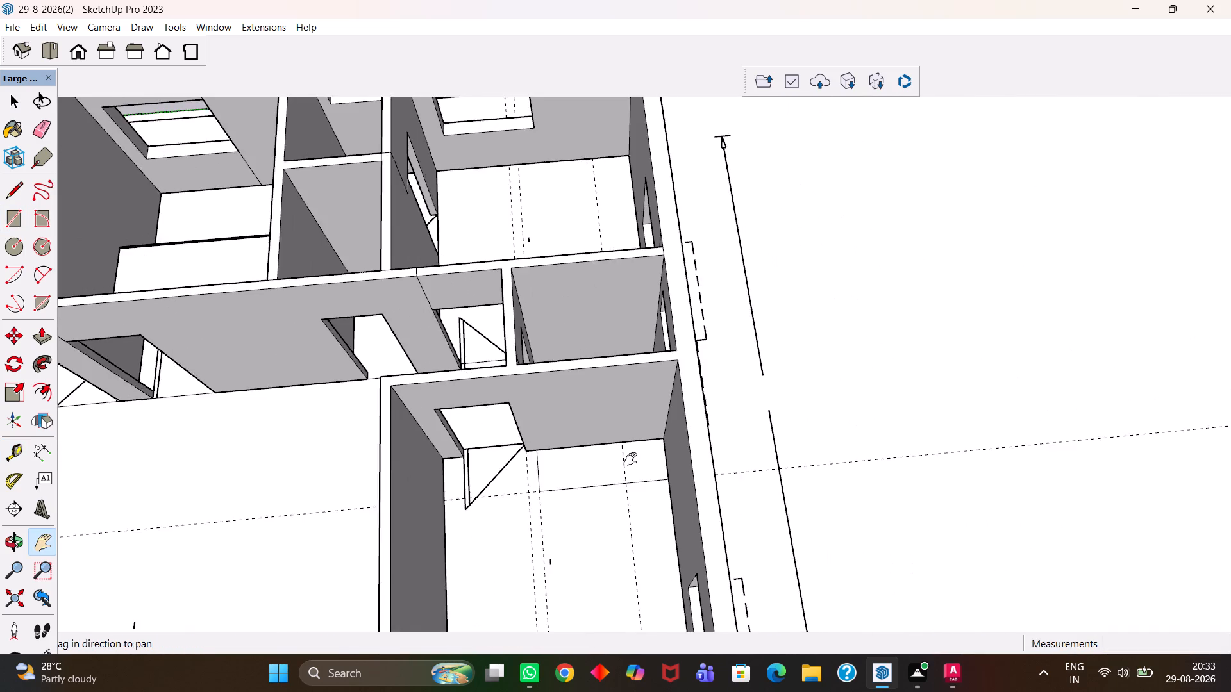
key("space")
scroll(628, 462, "up", 3)
left_click(633, 457)
scroll(633, 457, "down", 9)
key("m")
left_click(634, 458)
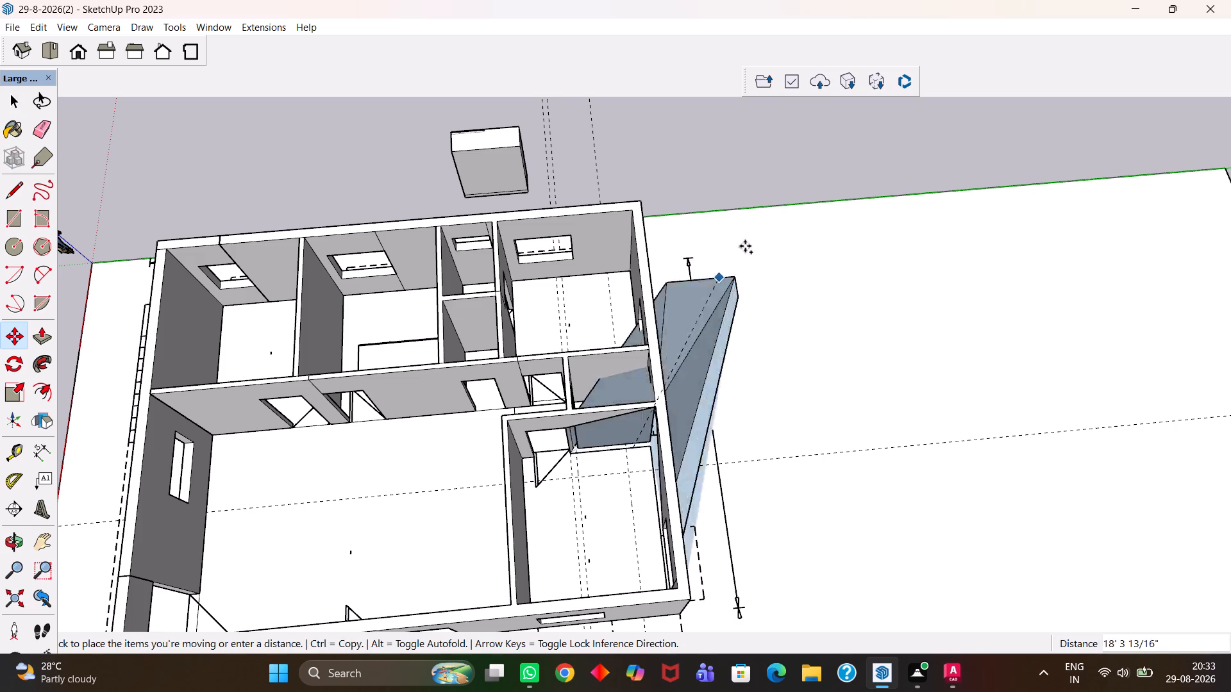
key("h")
left_click_drag(786, 176, 700, 340)
scroll(700, 340, "up", 3)
key("Escape")
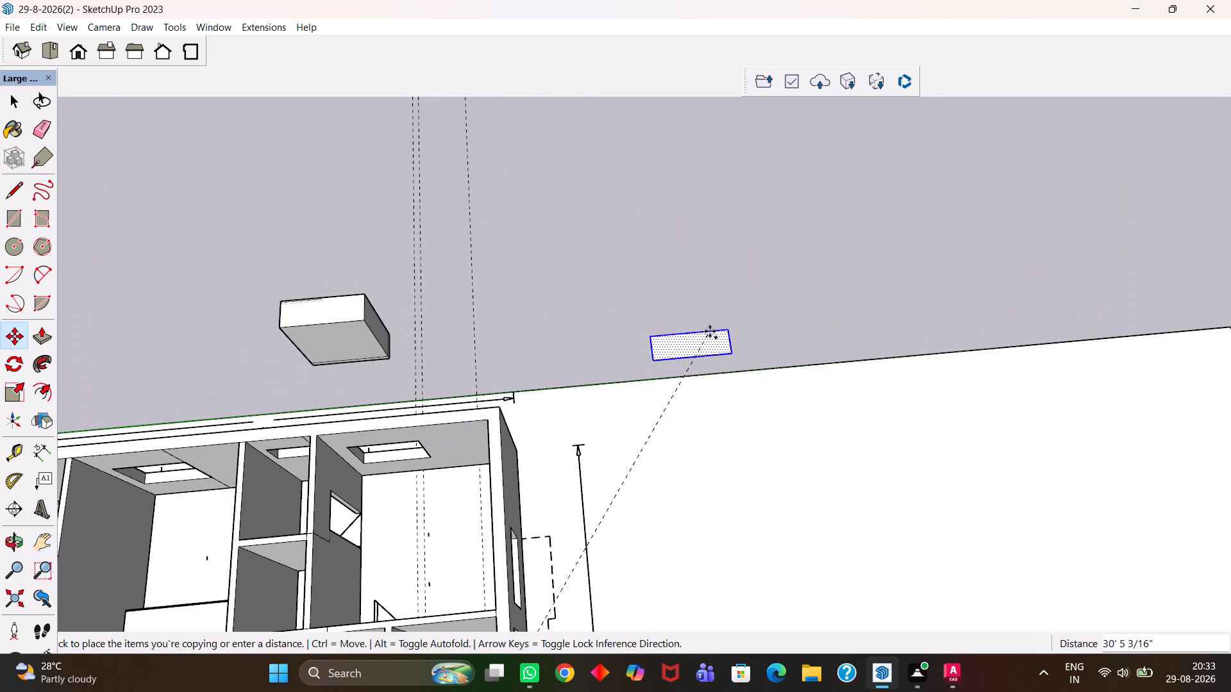
left_click(710, 331)
scroll(710, 331, "up", 3)
Extrude the copied rectangle upward 7' with Push/Pull.
key("p")
left_click(712, 338)
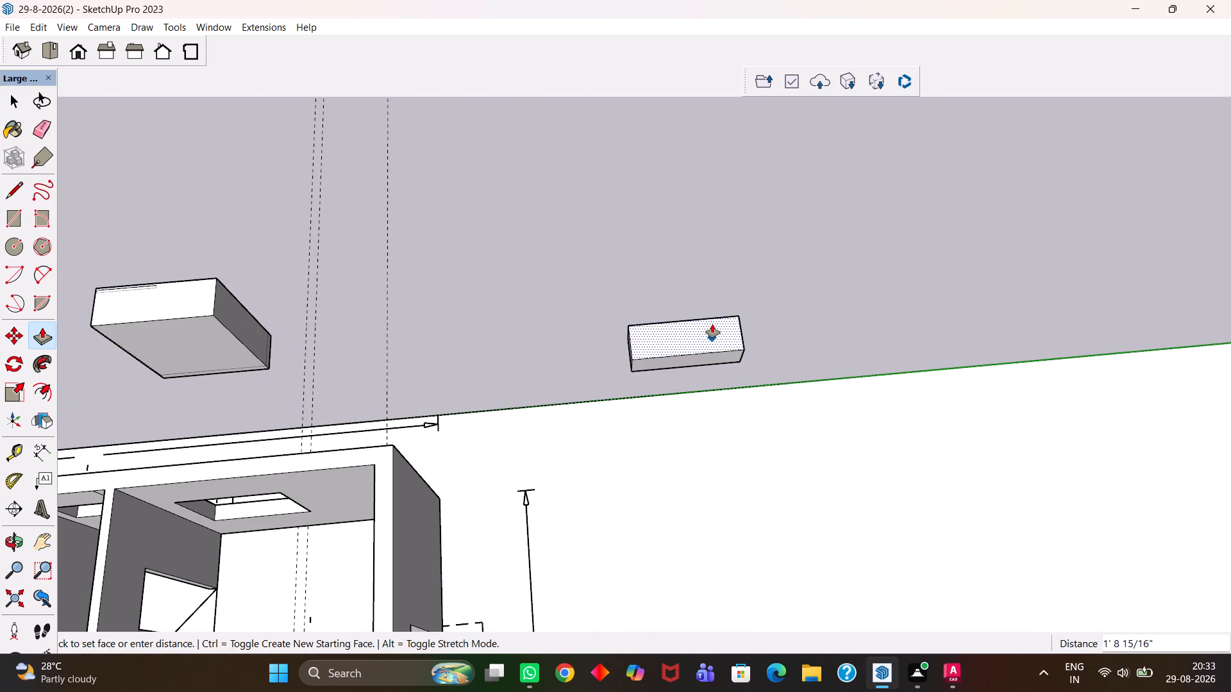
type("7'")
key("Return")
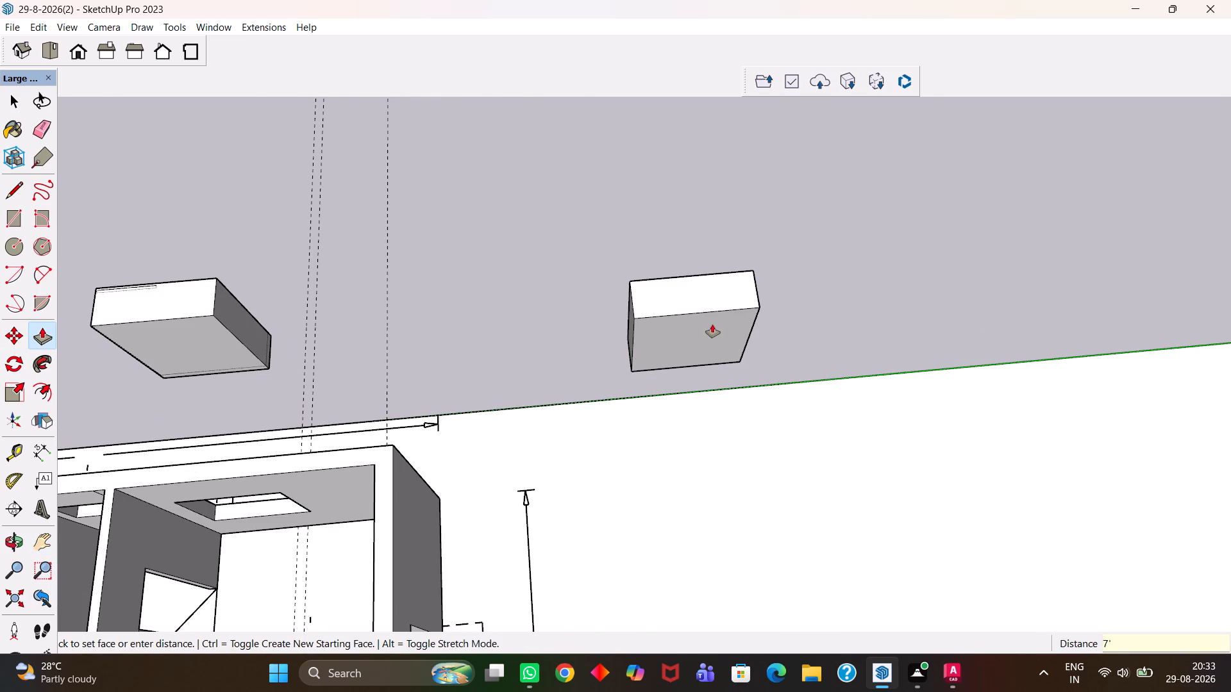
Select the whole extruded box outside the house and make it a group.
key("h")
scroll(694, 342, "up", 1)
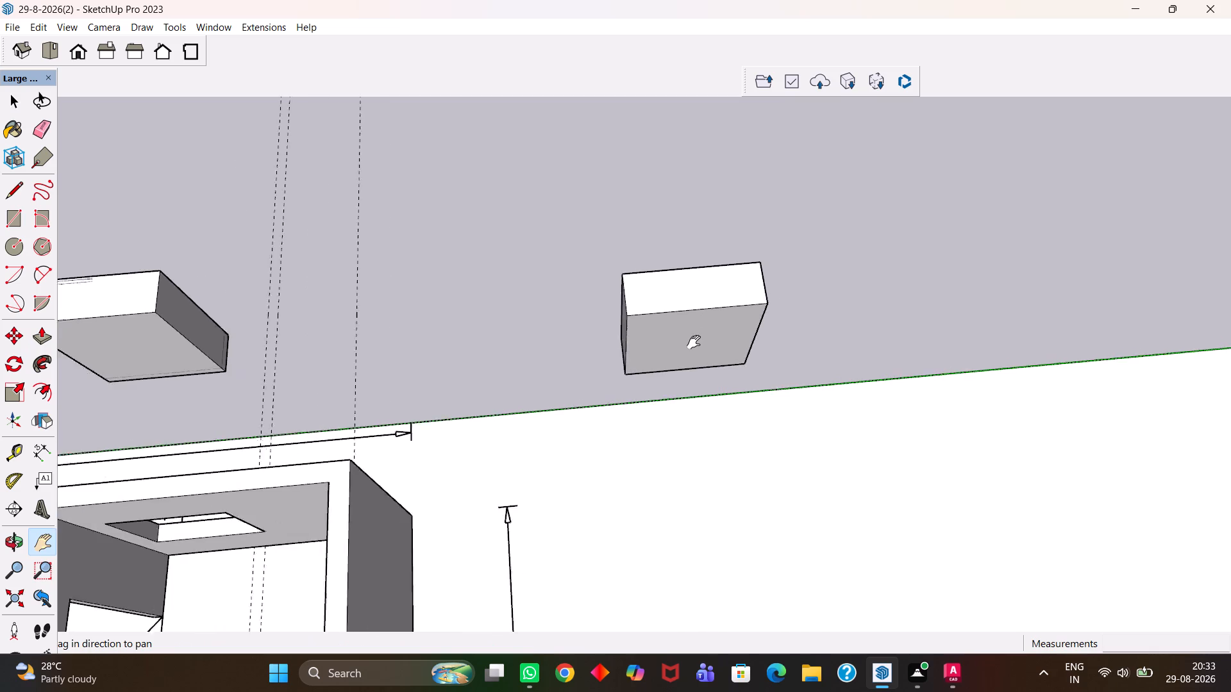
scroll(694, 342, "up", 3)
scroll(694, 342, "down", 6)
key("space")
double_click(695, 340)
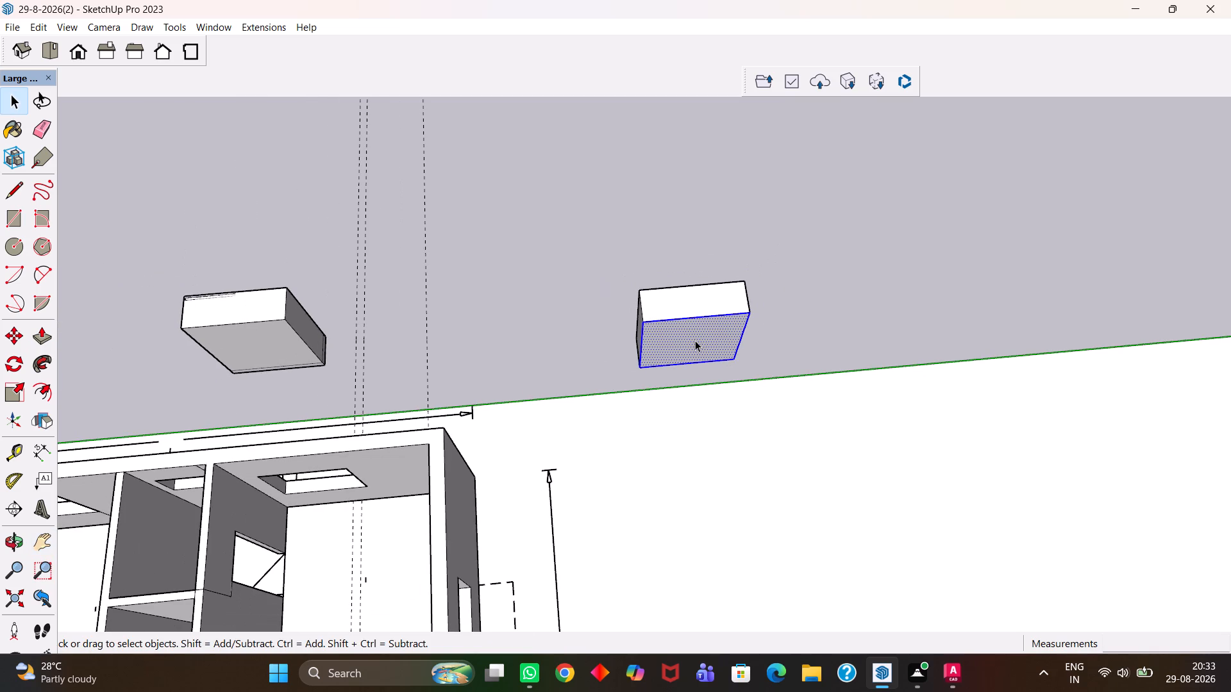
triple_click(695, 340)
right_click(696, 338)
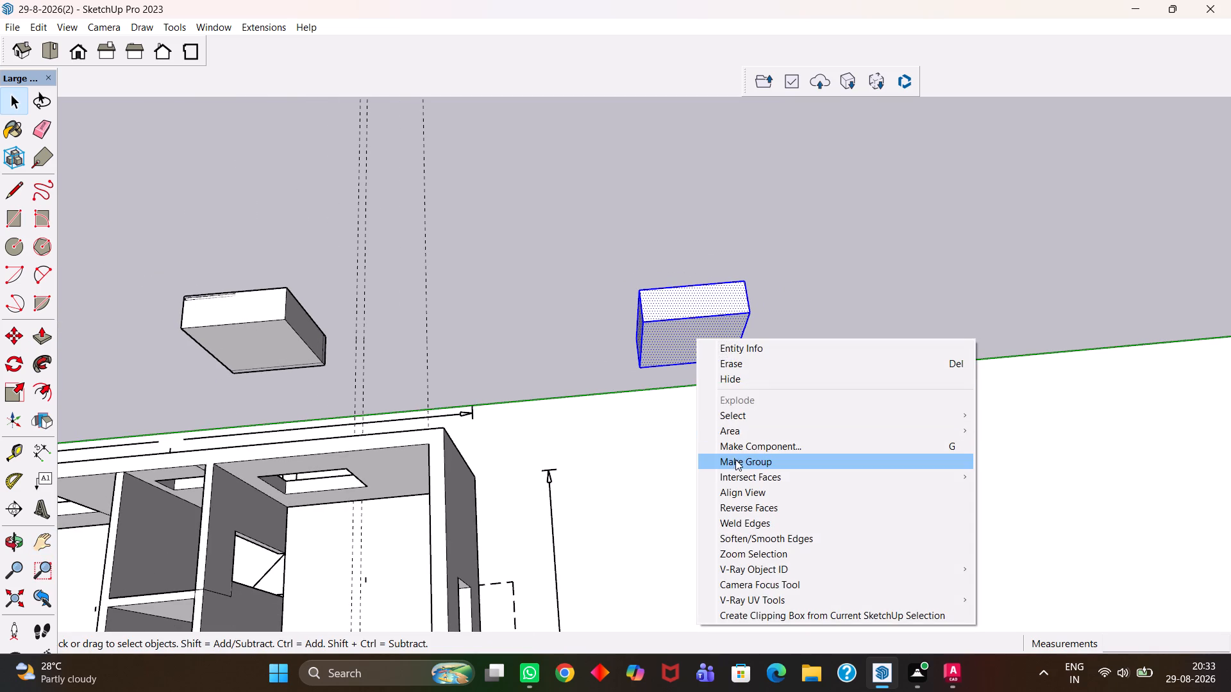
left_click(735, 460)
Move the grouped box into the corner room, placing its front bottom corner on the guide intersection beside the door.
scroll(735, 461, "down", 6)
key("m")
middle_click_drag(682, 447, 775, 429)
scroll(703, 443, "up", 1)
key("m")
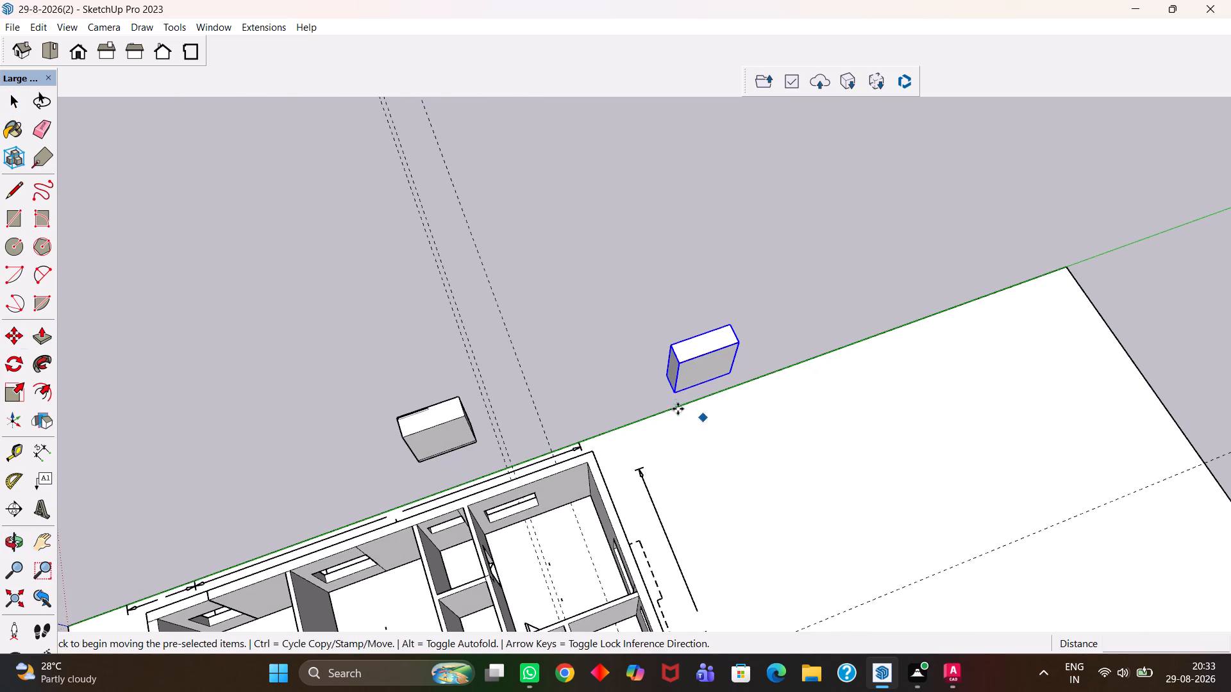
left_click(674, 400)
key("h")
scroll(632, 420, "down", 6)
left_click_drag(600, 465, 629, 377)
scroll(620, 468, "up", 4)
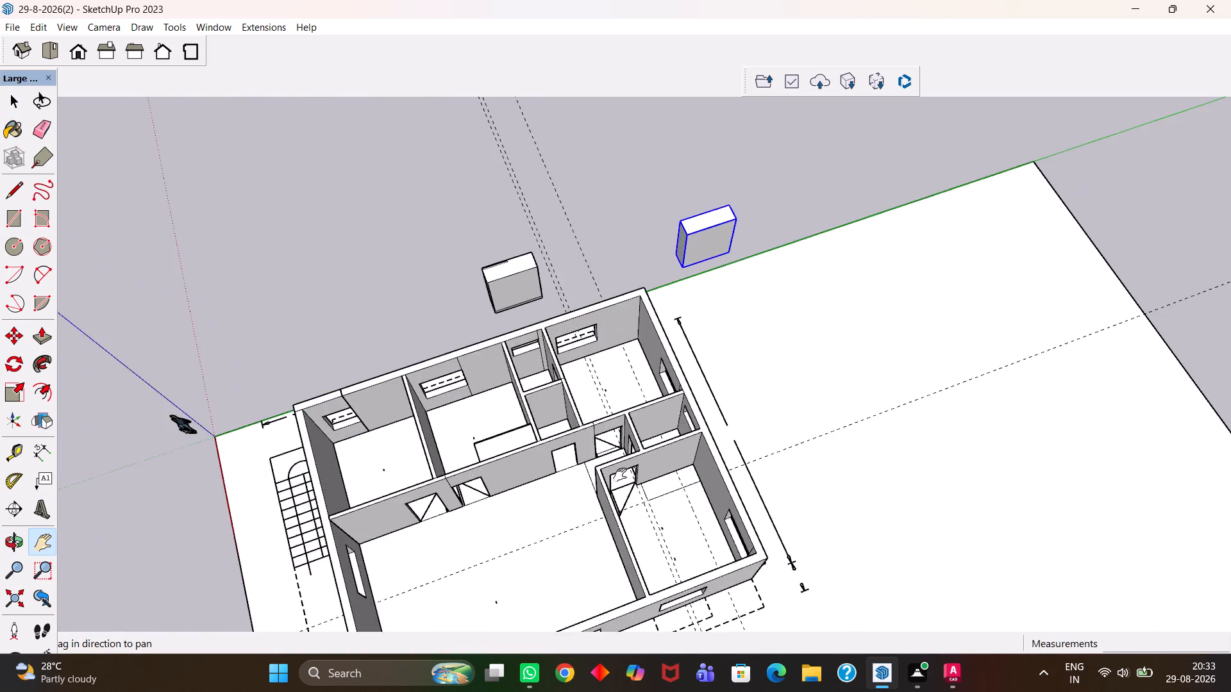
scroll(620, 475, "up", 14)
key("Escape")
left_click(652, 515)
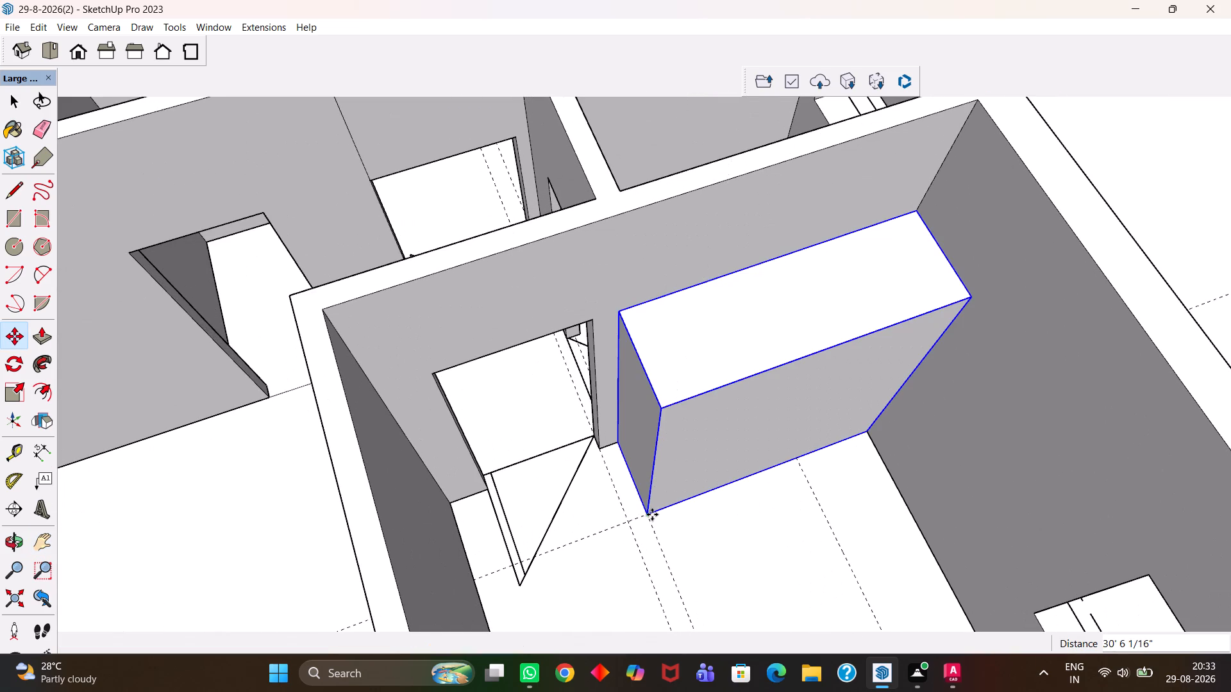
Place a guide on the box's front face, 4" above its bottom edge.
scroll(655, 515, "up", 8)
middle_click_drag(650, 522, 660, 506)
scroll(660, 506, "up", 6)
middle_click_drag(661, 505, 664, 431)
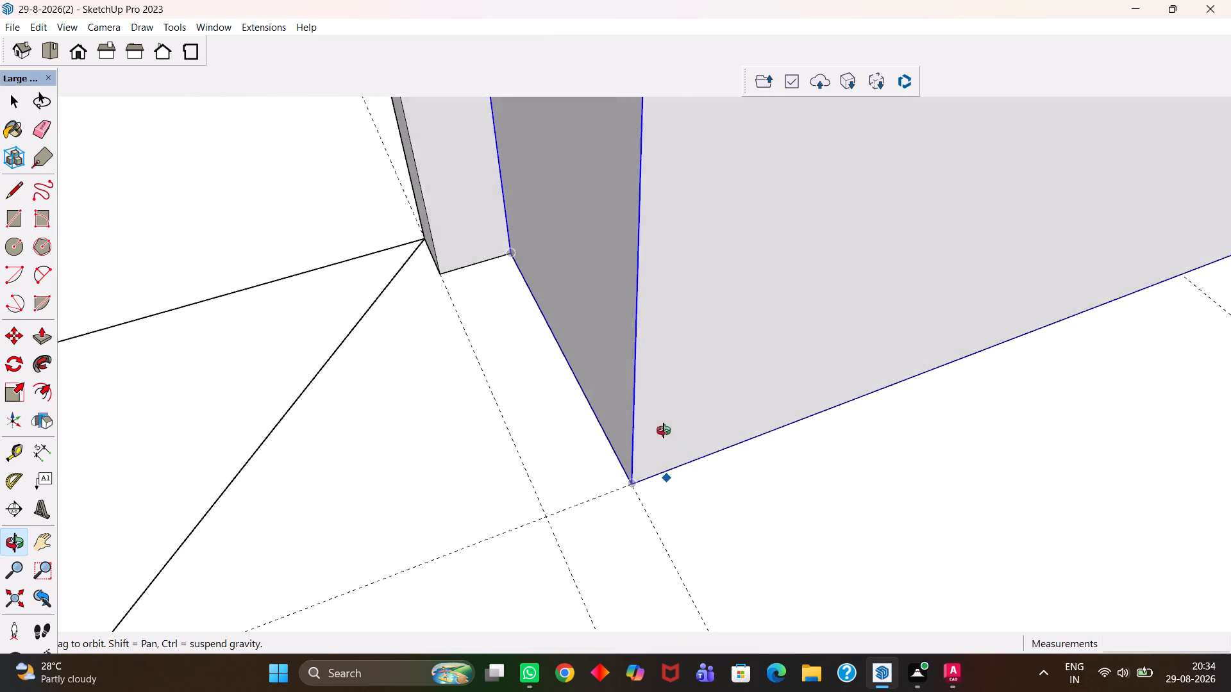
middle_click_drag(664, 431, 659, 429)
scroll(659, 429, "up", 1)
key("t")
left_click(653, 479)
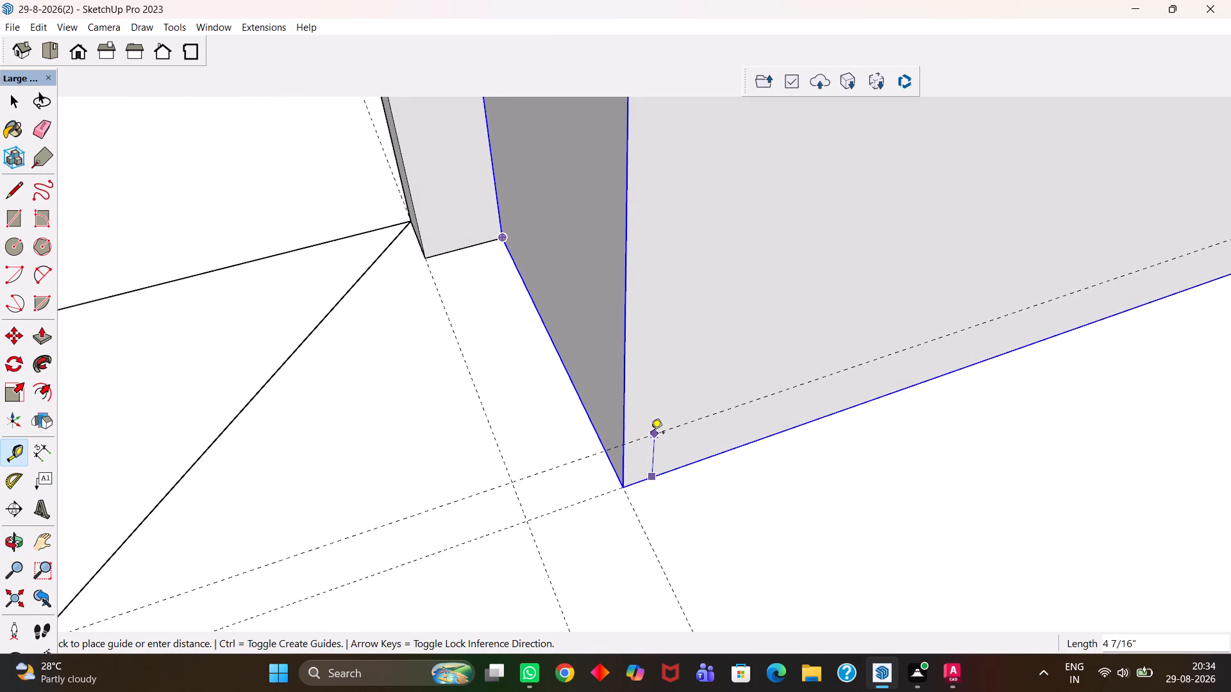
type("4\"")
key("Return")
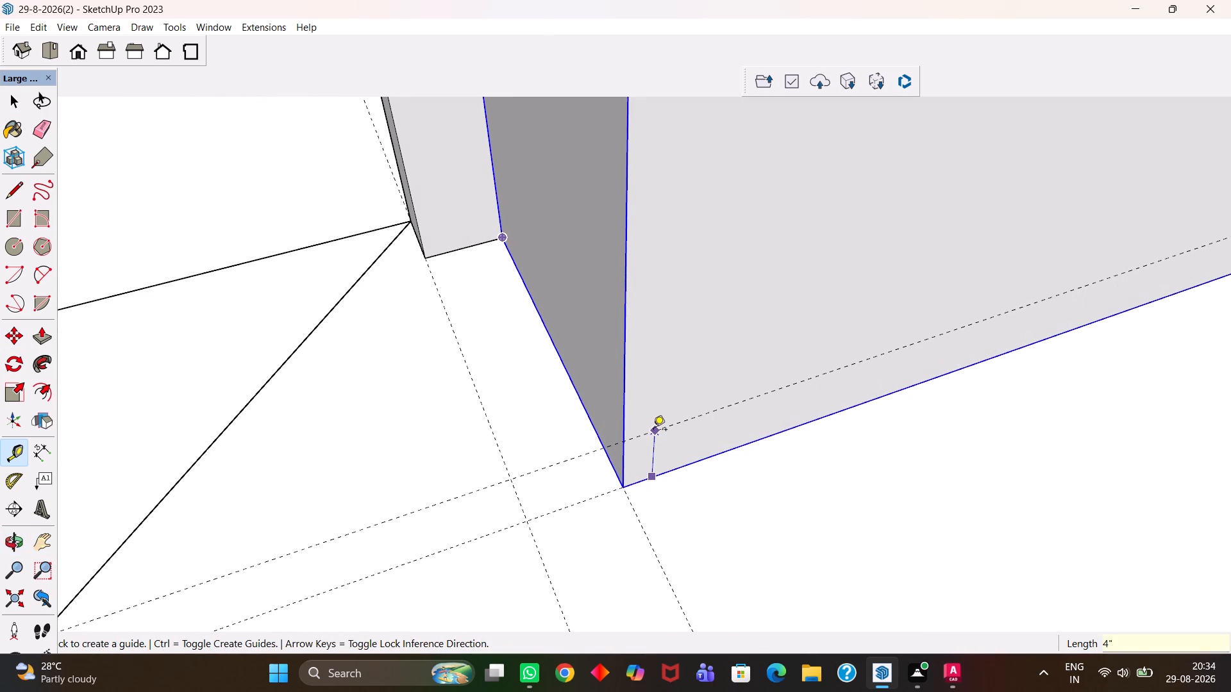
Copy the bottom front edge of the wardrobe box straight up to the 4" guide on its front face.
key("space")
double_click(635, 486)
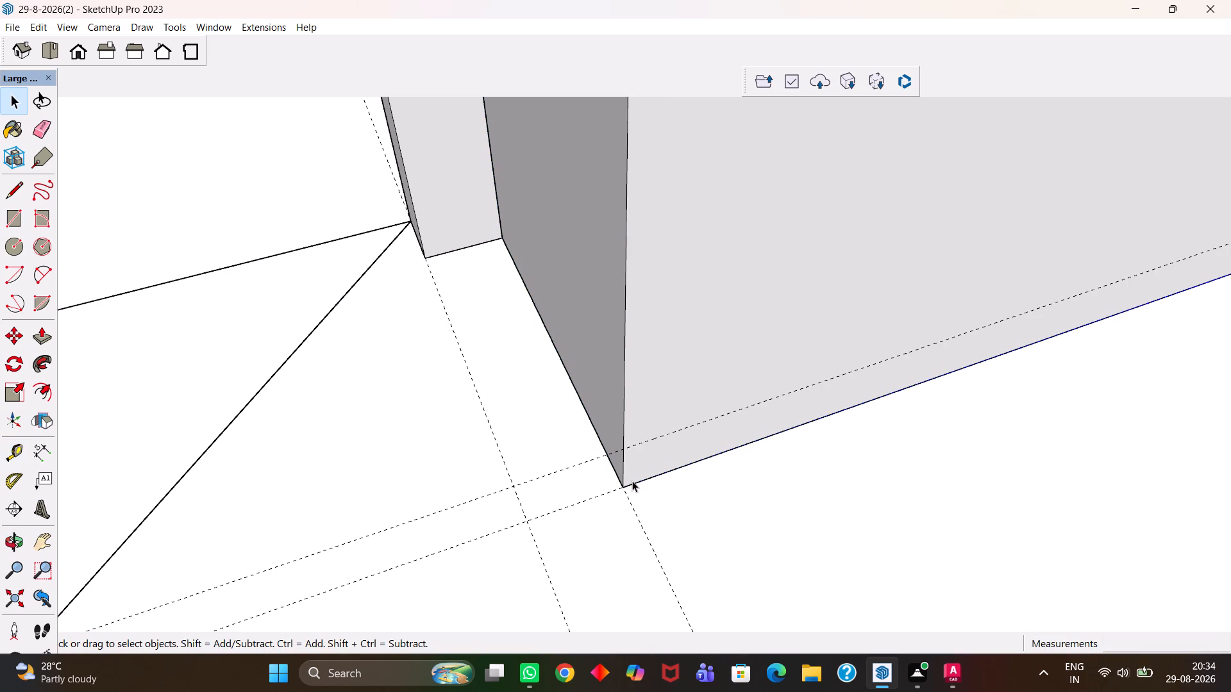
left_click(632, 481)
left_click(632, 482)
left_click(632, 482)
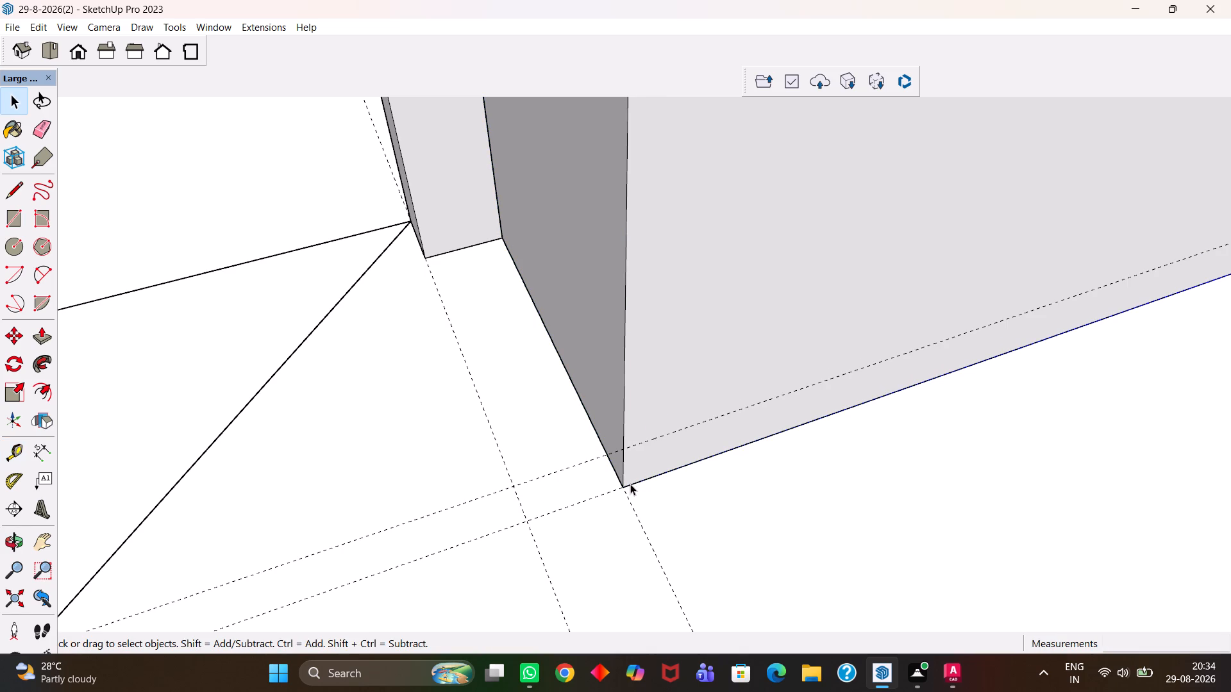
left_click(630, 484)
scroll(628, 483, "up", 11)
left_click(629, 487)
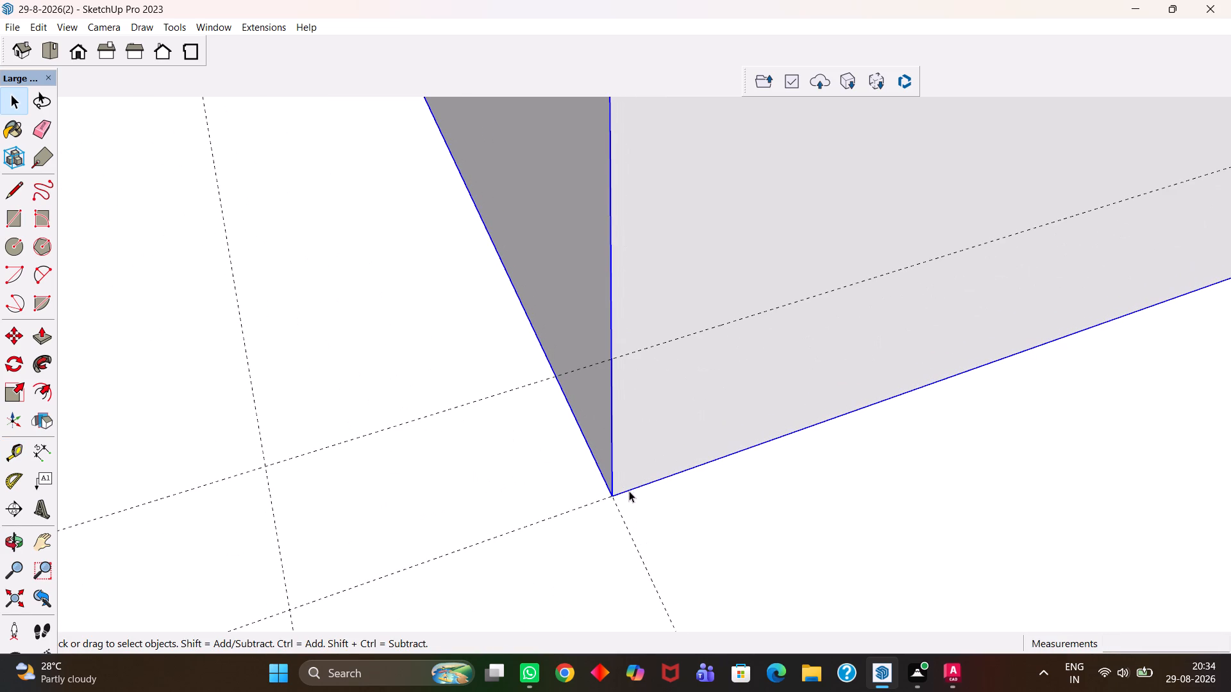
key("m")
key("space")
double_click(624, 490)
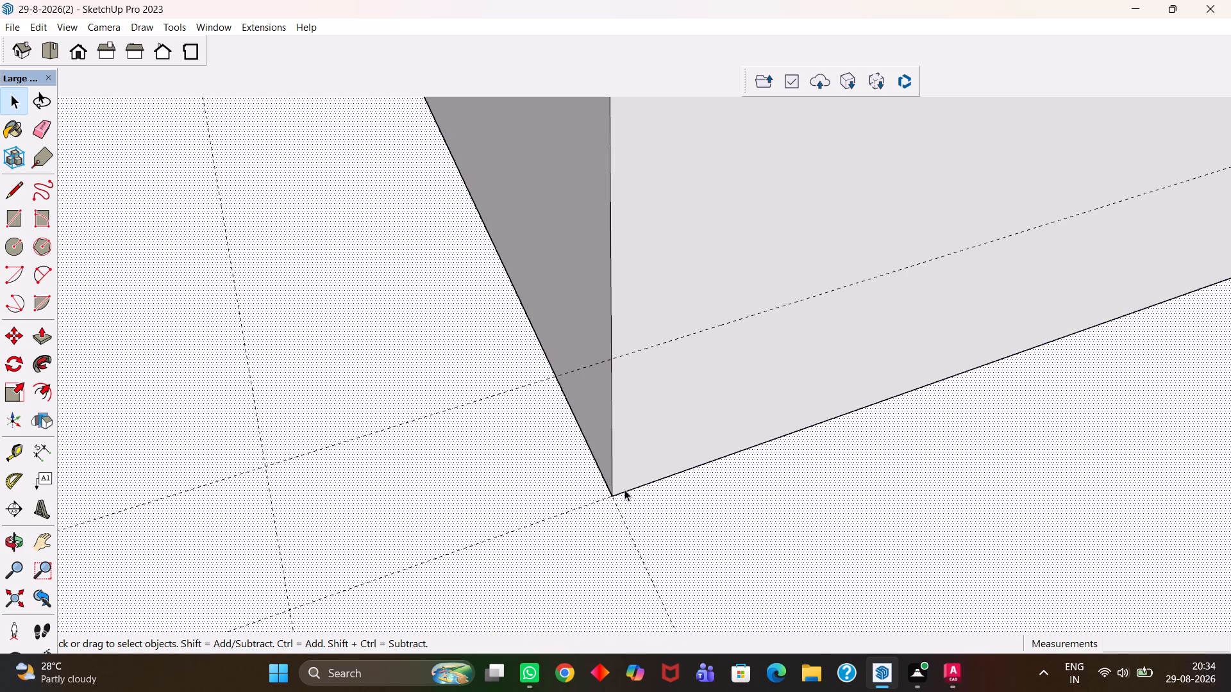
left_click(624, 490)
left_click(625, 489)
left_click(625, 489)
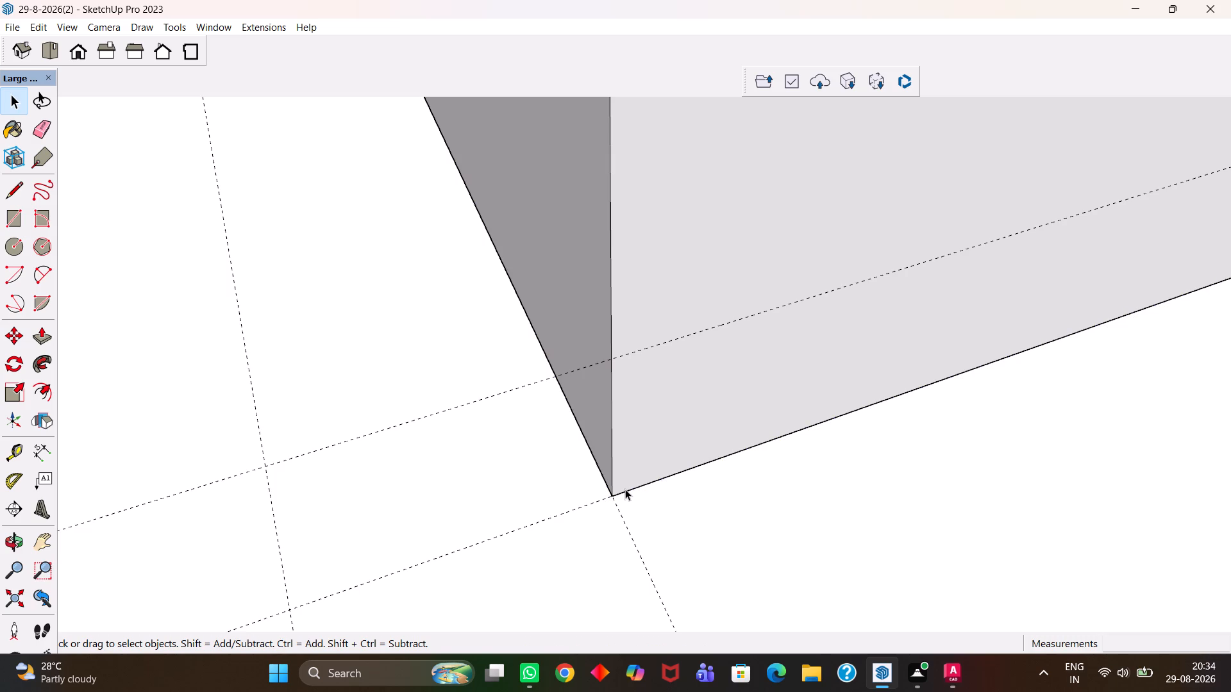
scroll(625, 486, "up", 4)
left_click(619, 495)
scroll(619, 495, "up", 3)
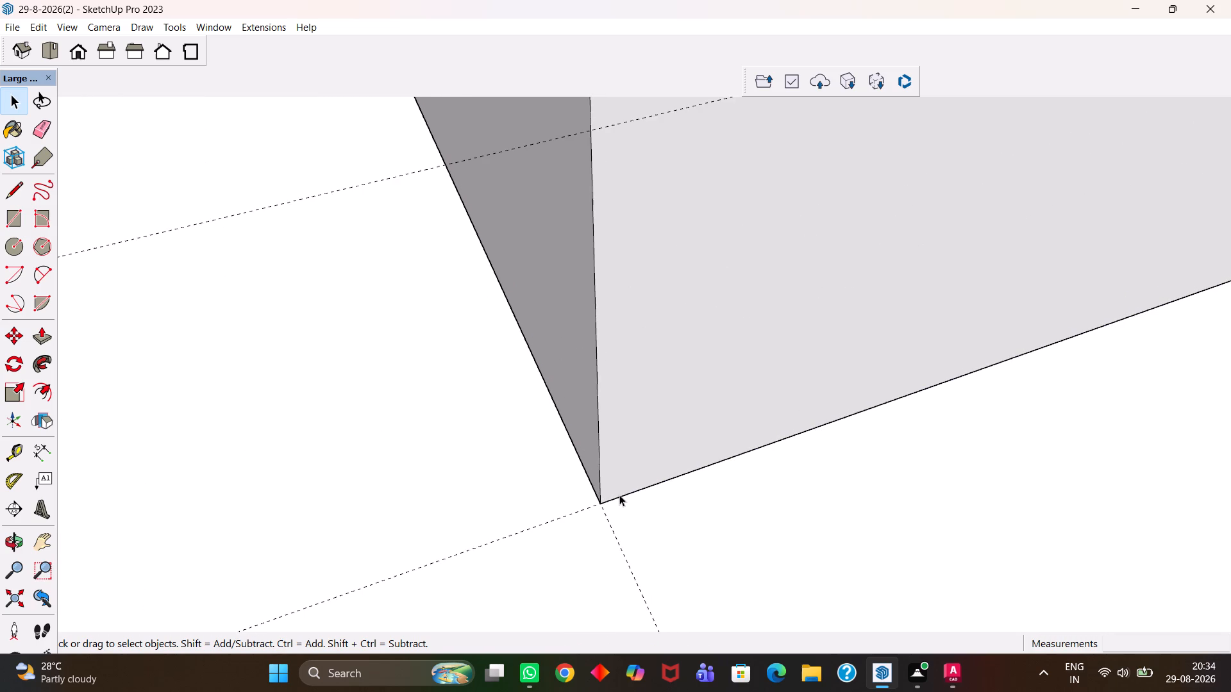
scroll(622, 493, "up", 6)
middle_click_drag(642, 495, 613, 493)
scroll(634, 495, "up", 2)
scroll(581, 509, "down", 5)
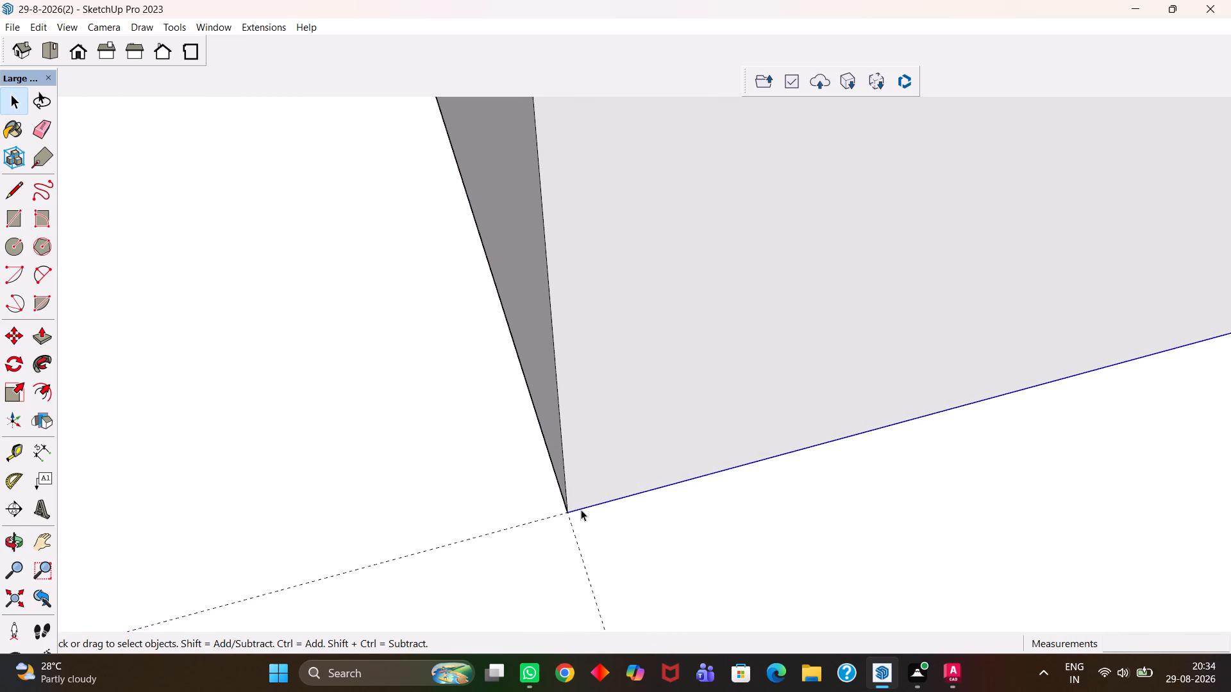
key("m")
left_click(570, 511)
scroll(573, 515, "down", 4, "ctrl")
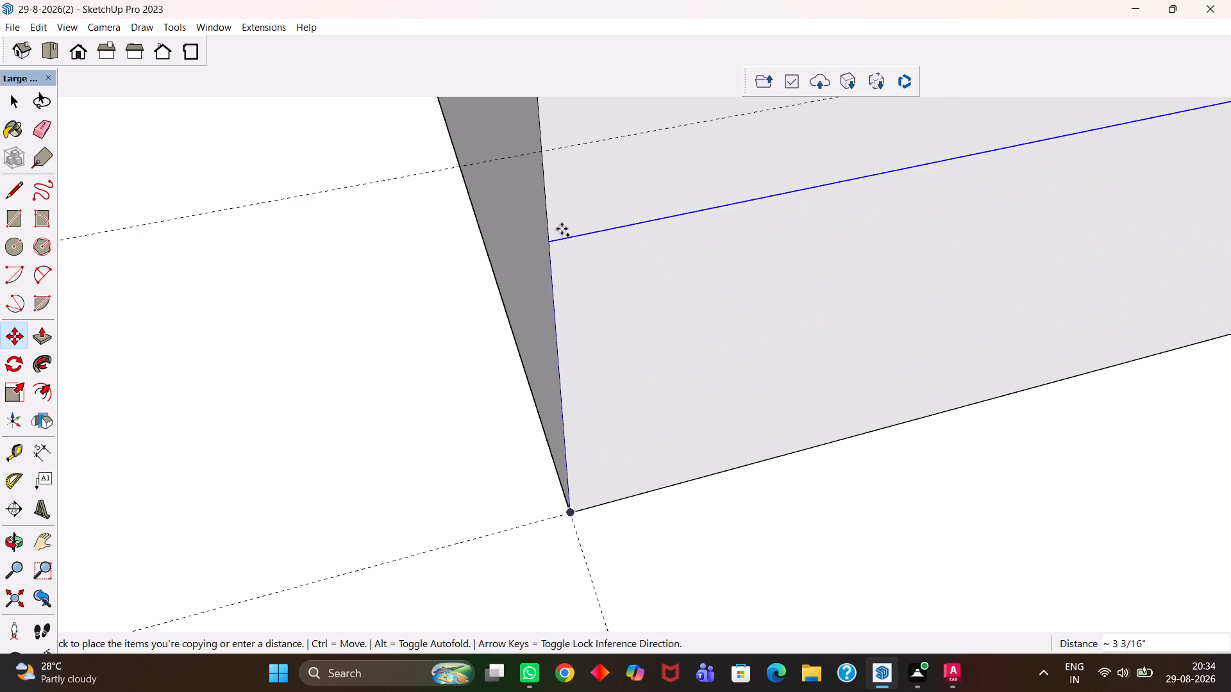
left_click(539, 149)
Open the wardrobe group and offset the front face's outline inward by 18mm.
scroll(553, 179, "down", 11)
key("h")
left_click_drag(626, 170, 578, 466)
scroll(596, 449, "down", 13)
middle_click_drag(687, 432, 639, 460)
scroll(634, 461, "down", 6)
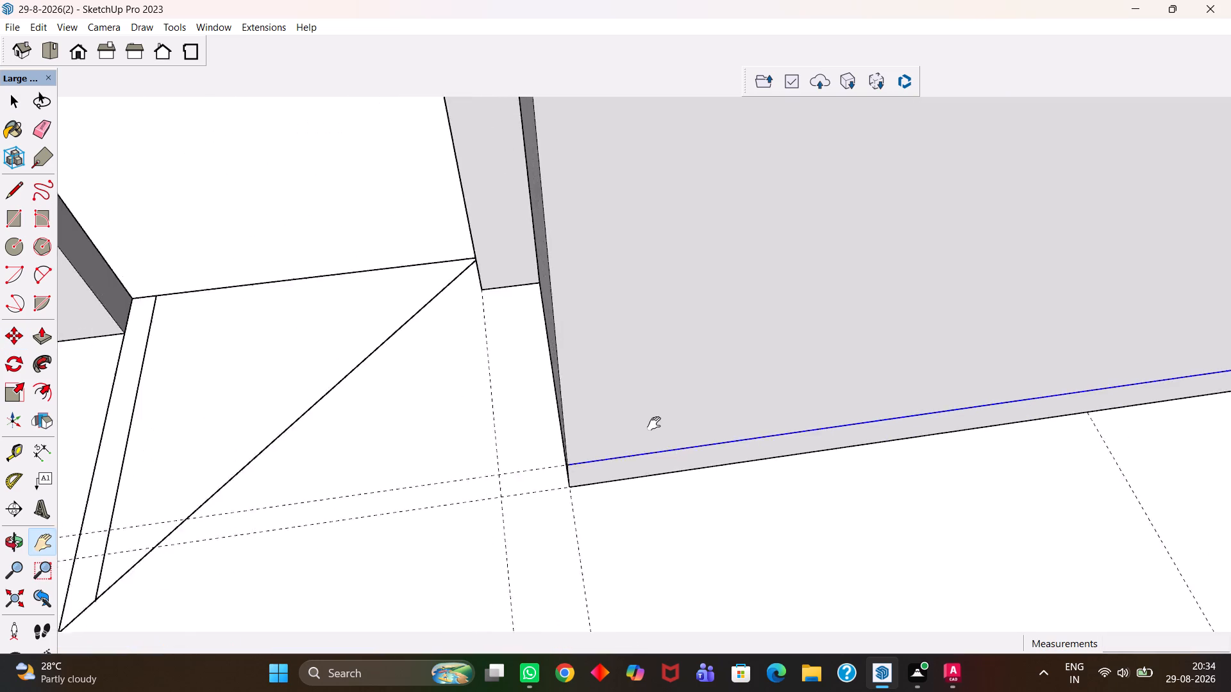
scroll(654, 424, "down", 3)
left_click_drag(758, 365, 651, 479)
scroll(621, 476, "down", 11)
scroll(623, 476, "up", 5)
middle_click_drag(623, 476, 603, 469)
key("space")
left_click(619, 455)
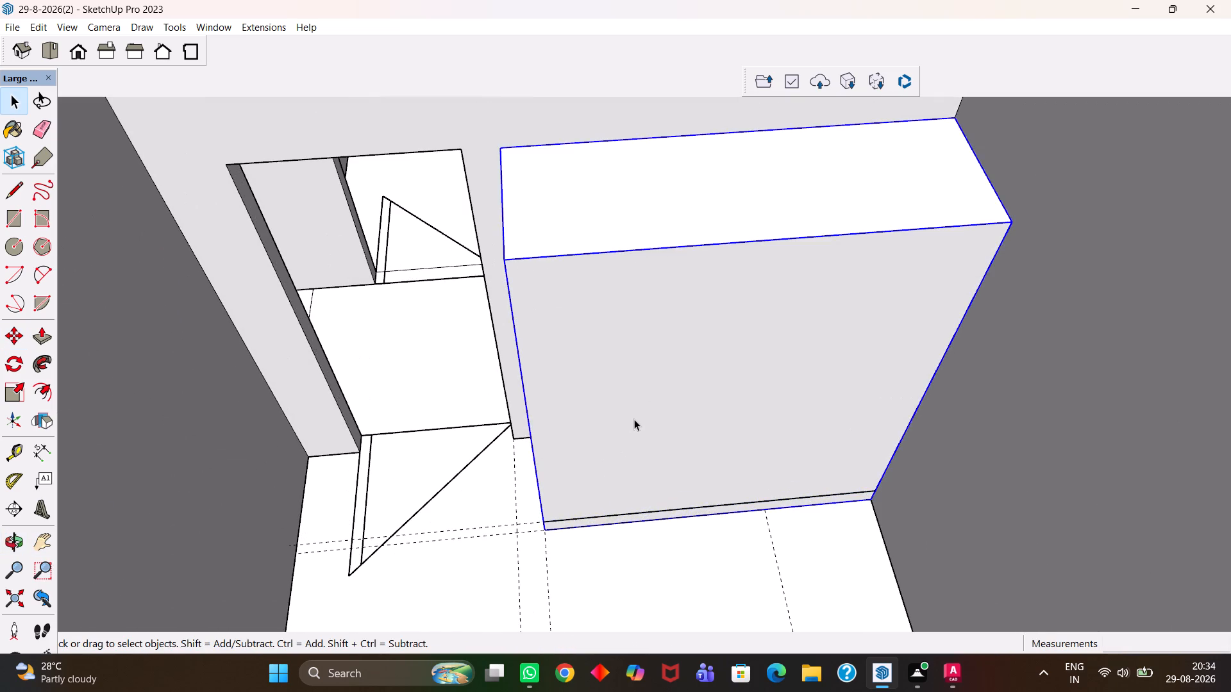
scroll(635, 425, "up", 3)
triple_click(635, 425)
scroll(622, 417, "up", 2)
left_click(622, 417)
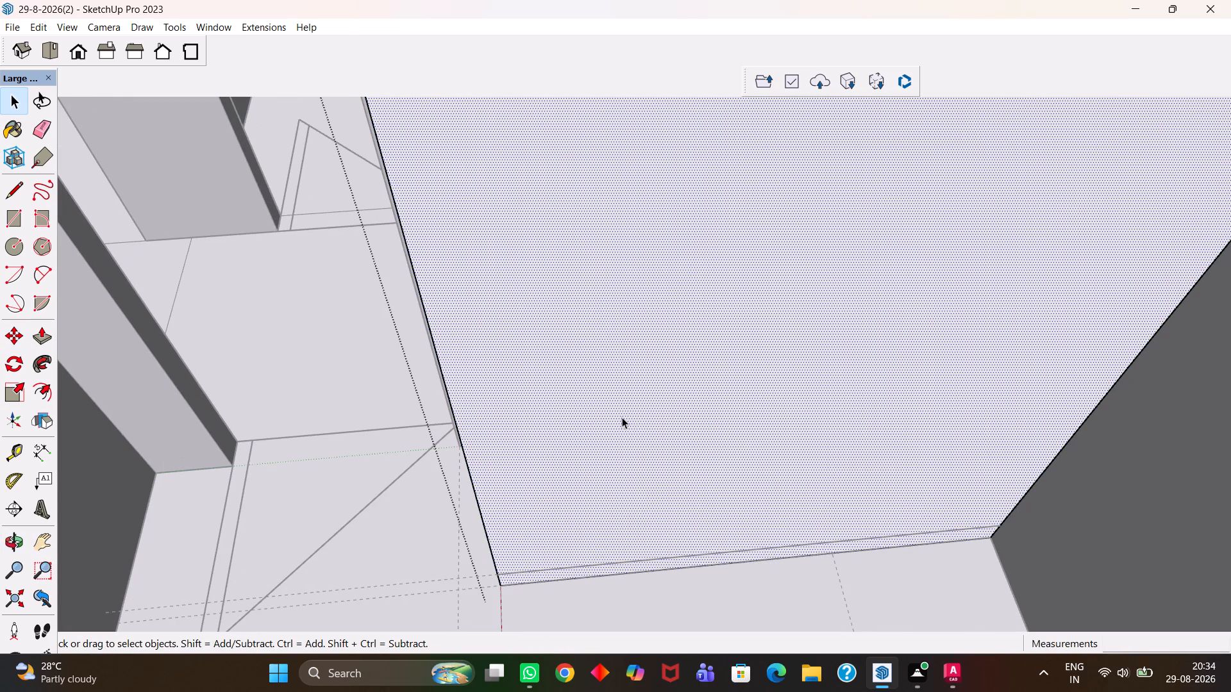
key("f")
left_click_drag(589, 397, 574, 390)
key("1")
type("8mm")
key("Return")
Place a guide on the wardrobe's top face, 18mm in from its back edge.
scroll(574, 390, "down", 10)
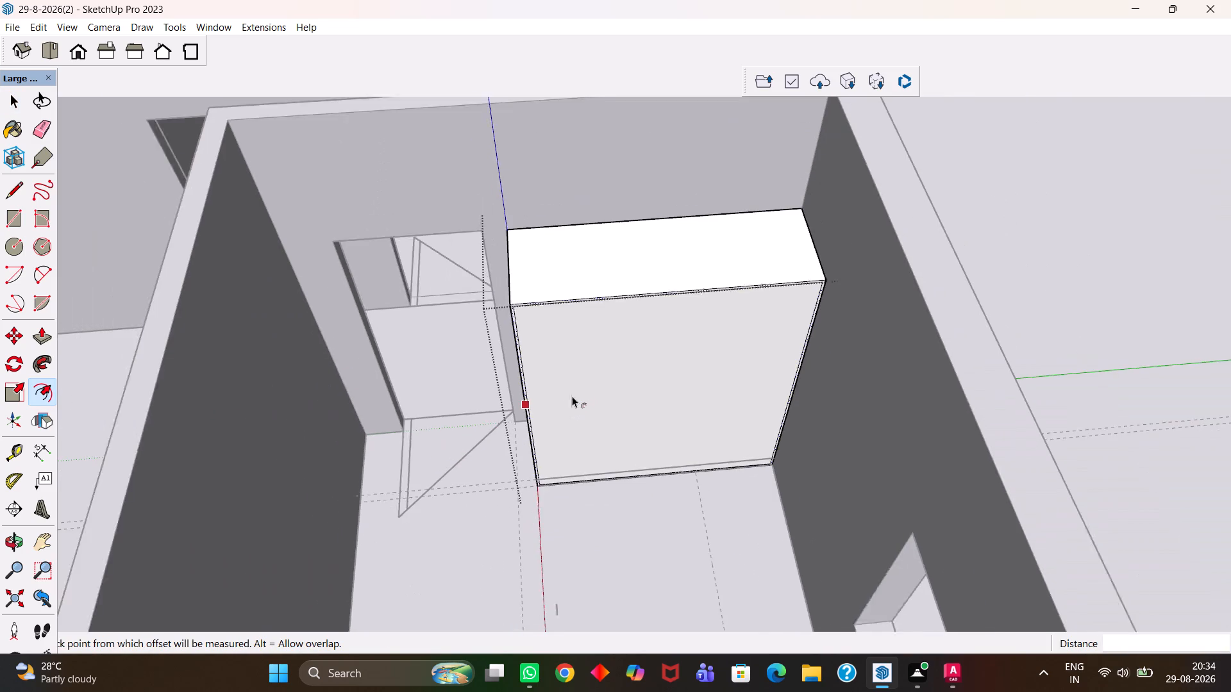
scroll(572, 396, "down", 1)
scroll(608, 249, "up", 4)
key("t")
left_click(610, 238)
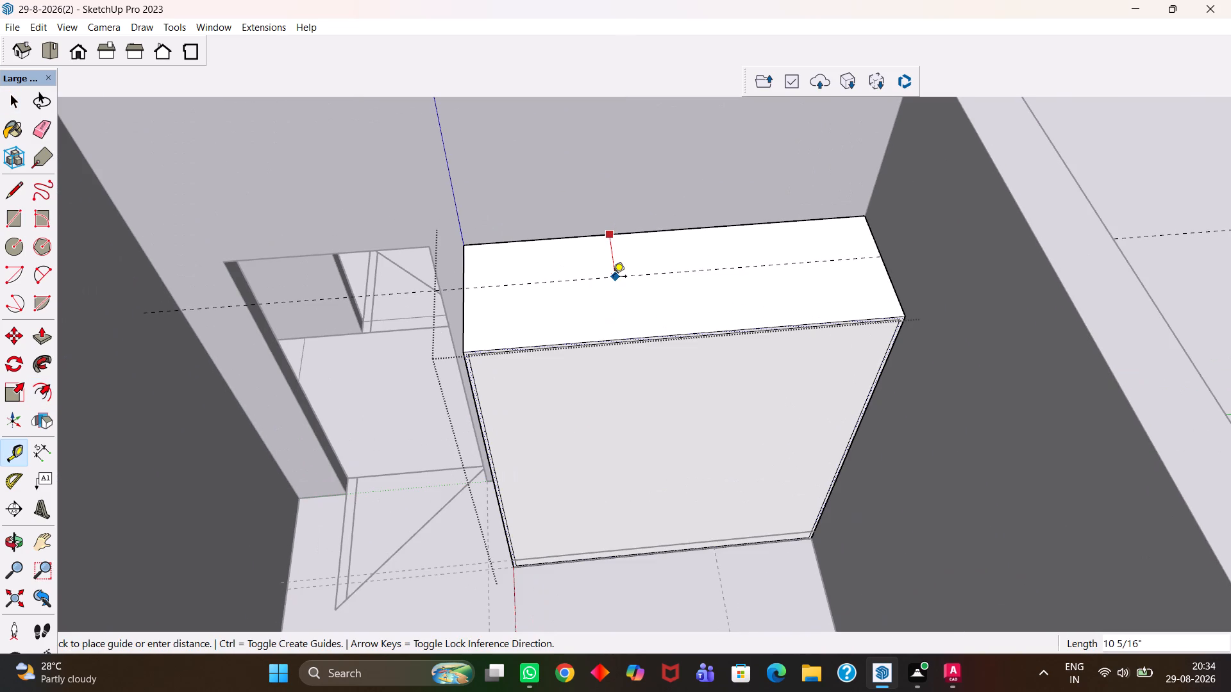
key("1")
type("8mm")
key("Return")
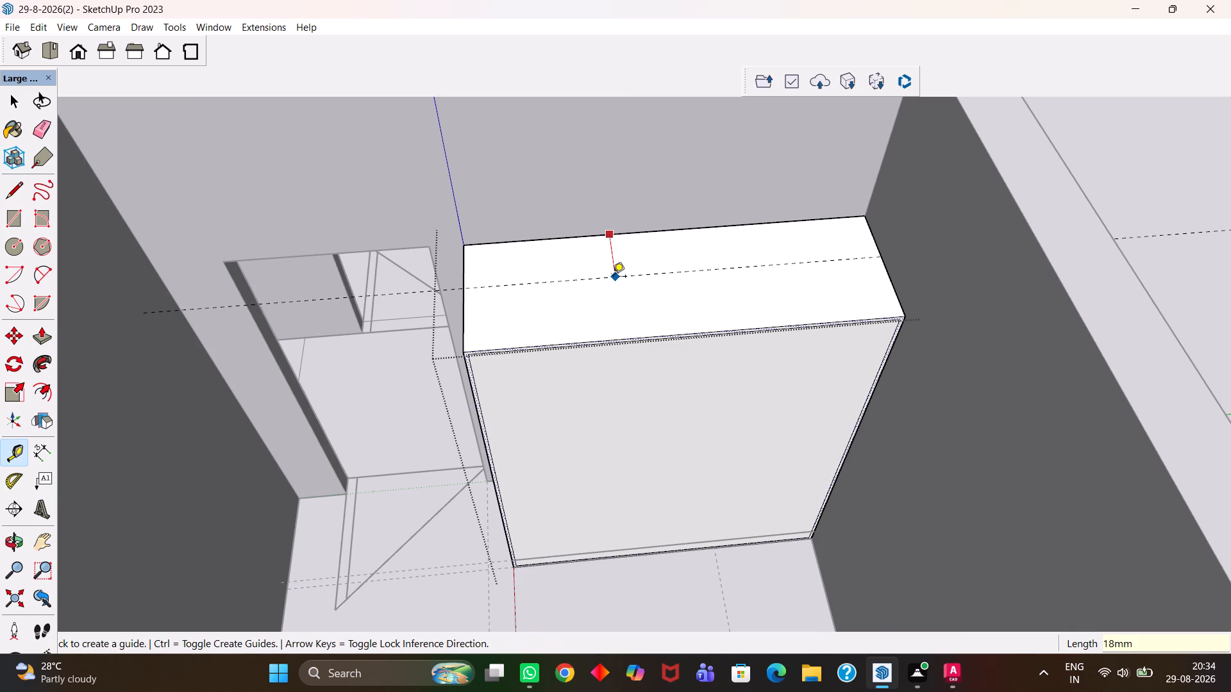
Push the inner front face about 1' 11 5/16" back to the 18mm guide to hollow out the wardrobe.
key("space")
left_click(574, 429)
key("p")
left_click(576, 427)
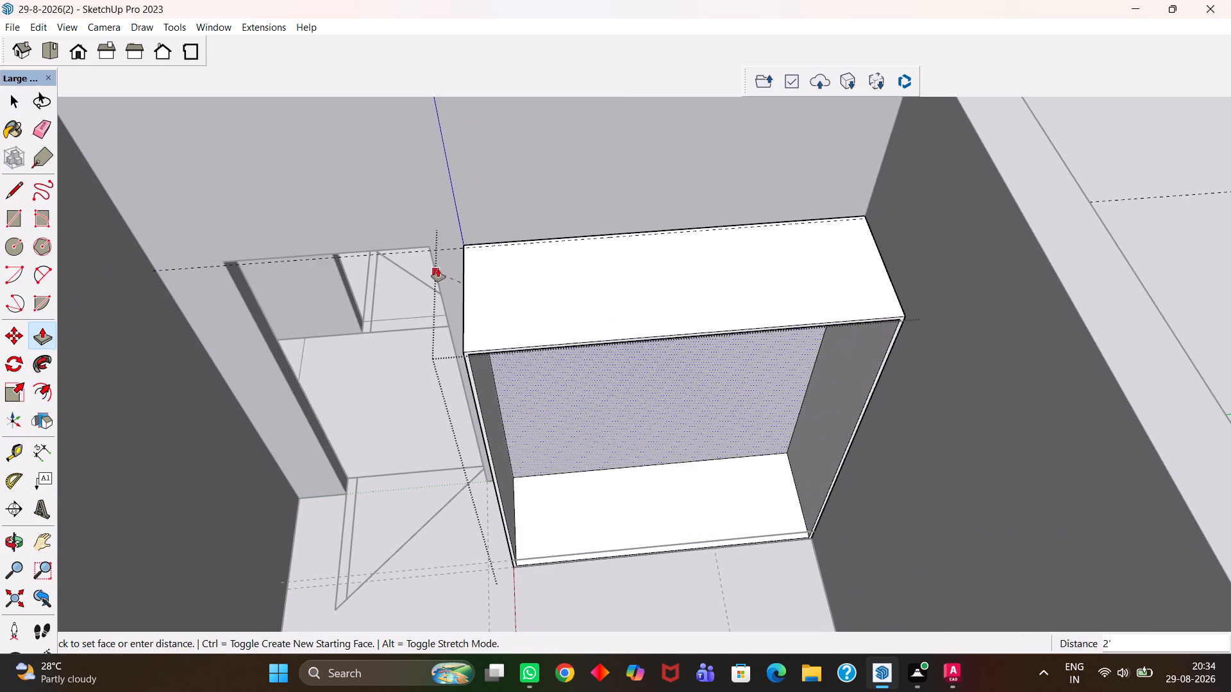
left_click(437, 253)
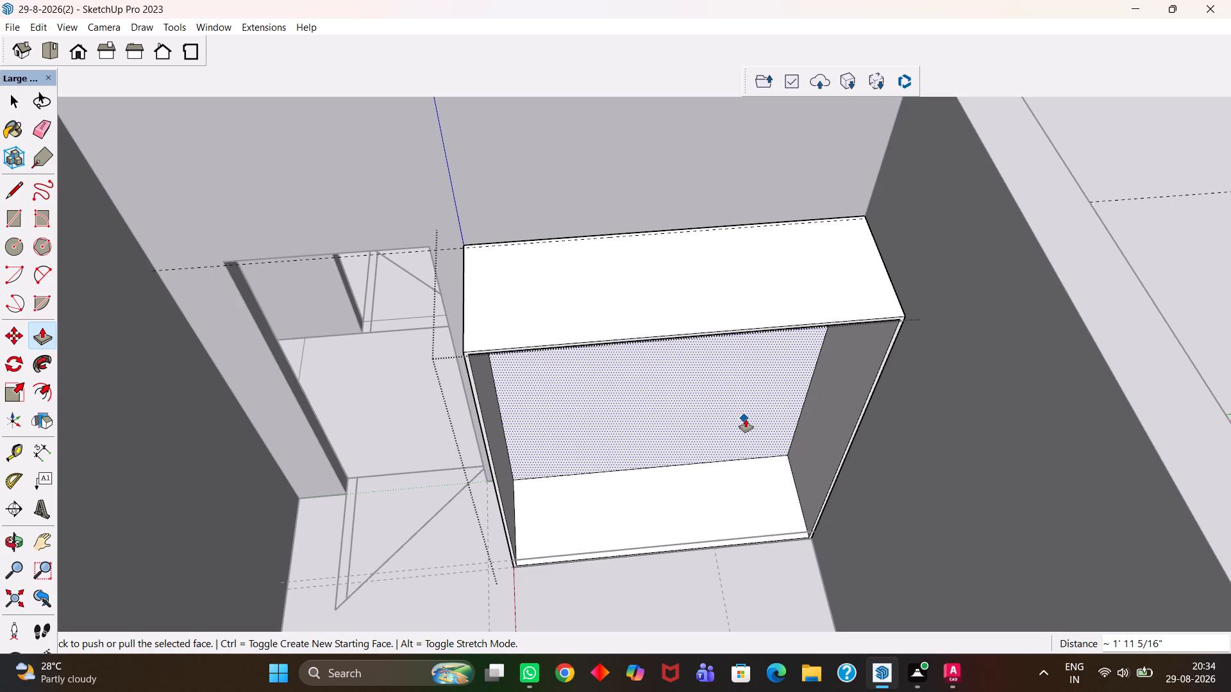
Save the model.
key("h")
scroll(742, 419, "up", 5)
scroll(735, 422, "down", 9)
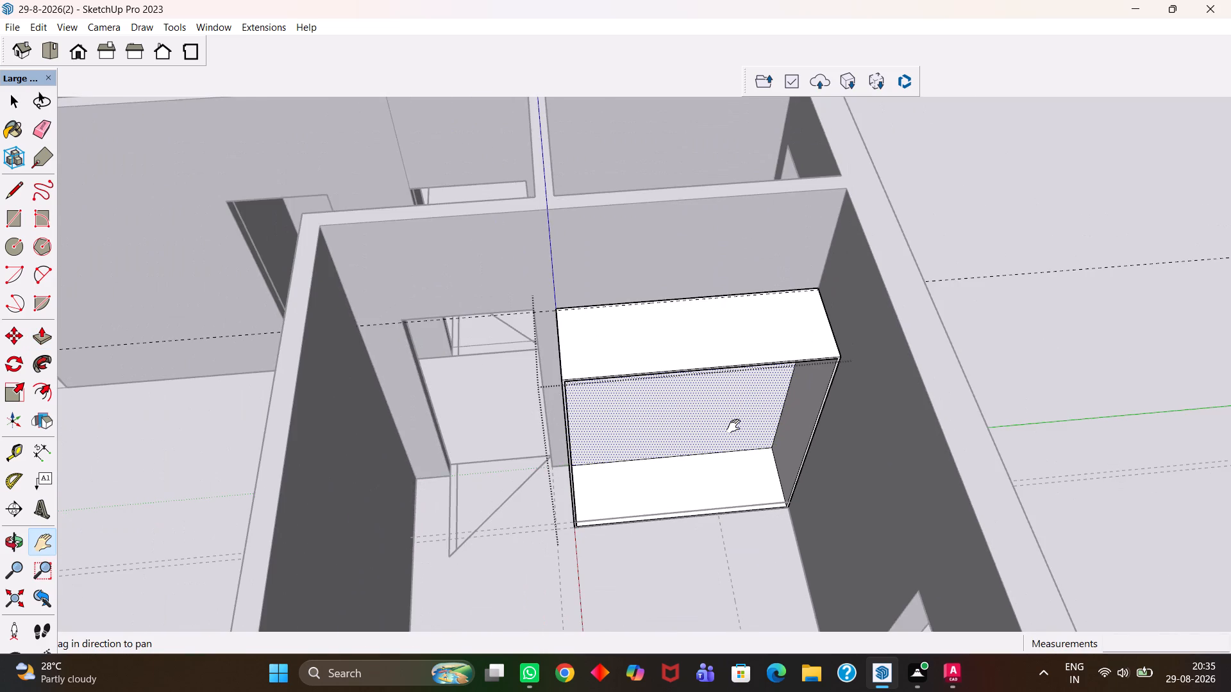
scroll(733, 426, "down", 3)
key("ctrl+s")
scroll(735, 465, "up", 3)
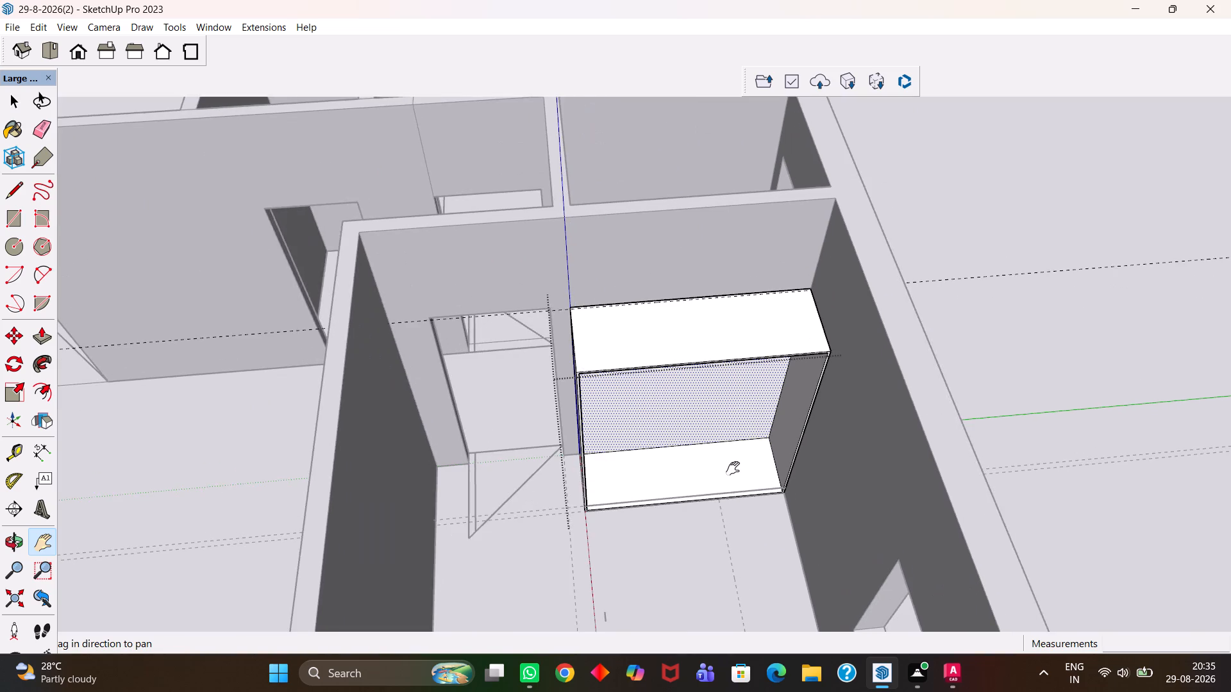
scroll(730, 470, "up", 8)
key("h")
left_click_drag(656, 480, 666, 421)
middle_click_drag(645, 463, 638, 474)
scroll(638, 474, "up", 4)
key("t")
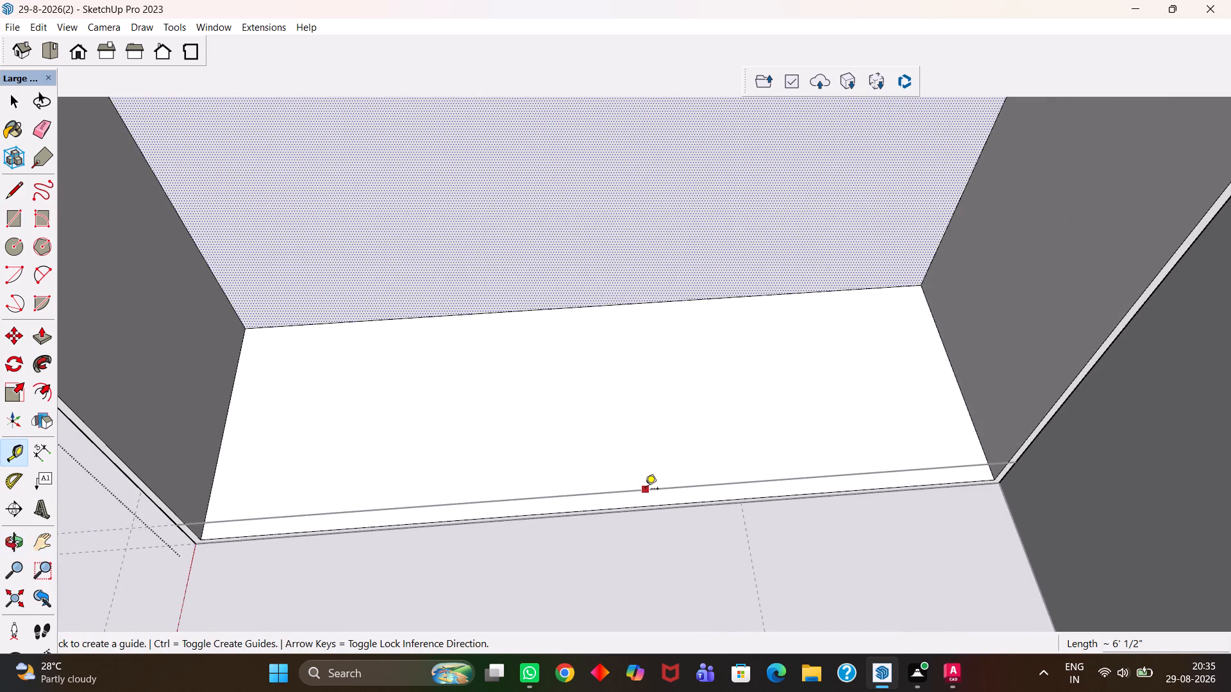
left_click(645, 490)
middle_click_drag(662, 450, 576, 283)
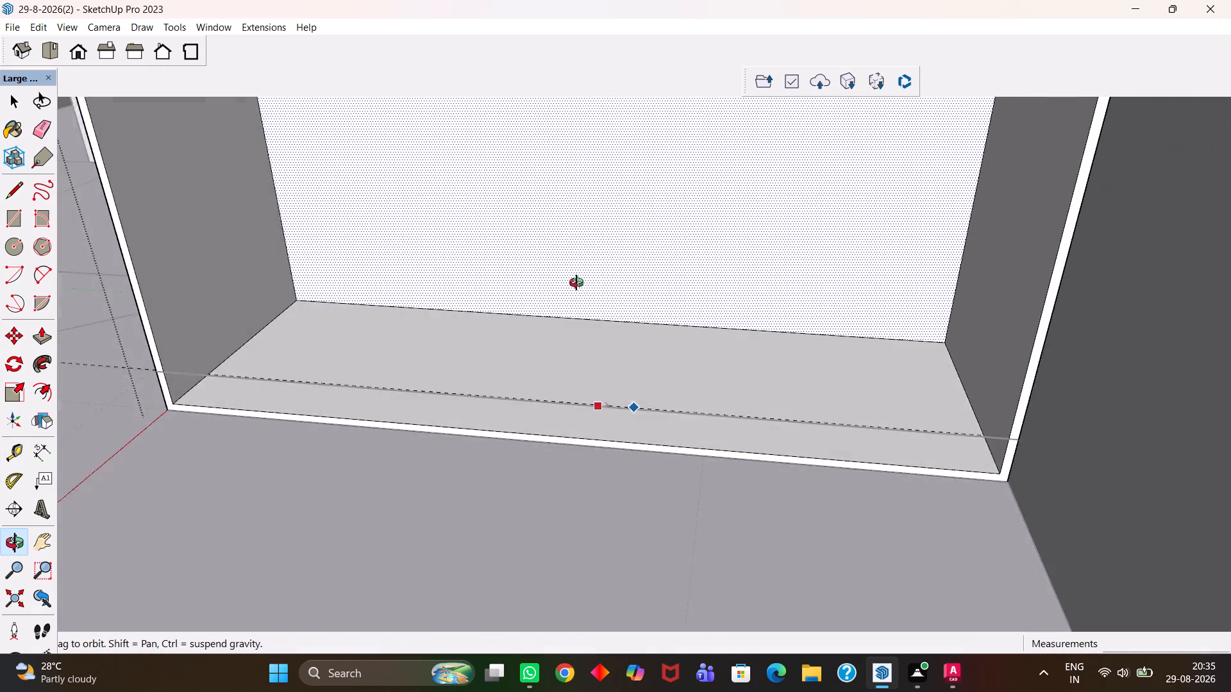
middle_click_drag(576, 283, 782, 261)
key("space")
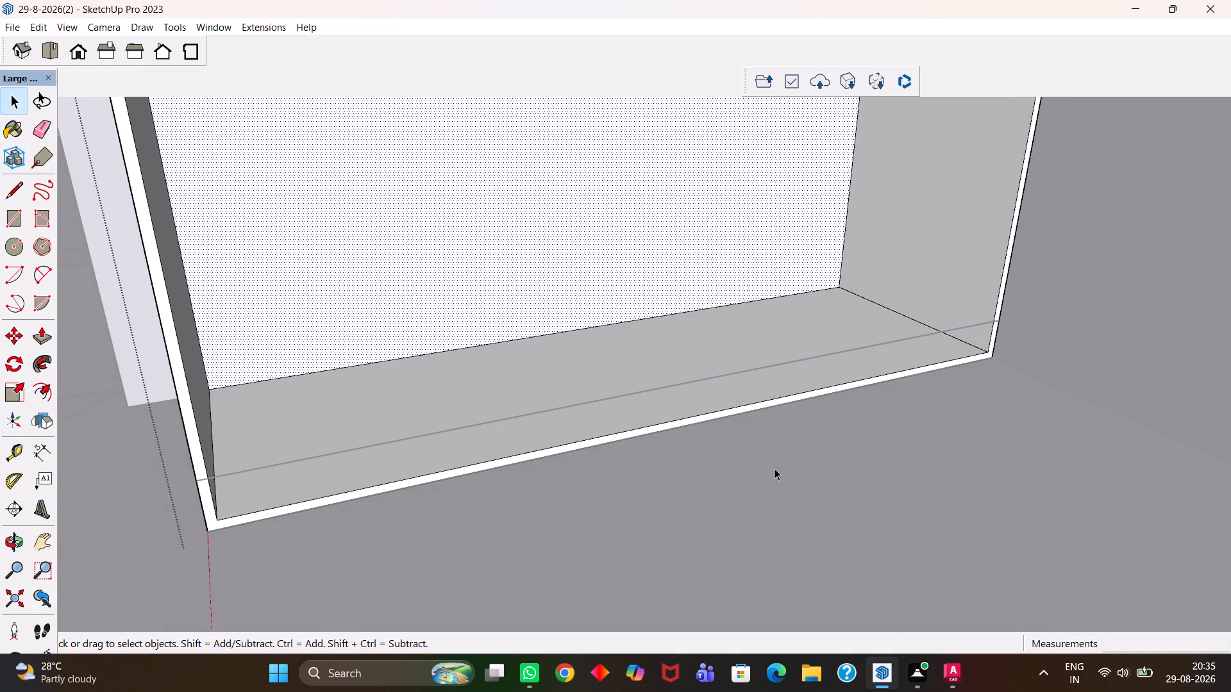
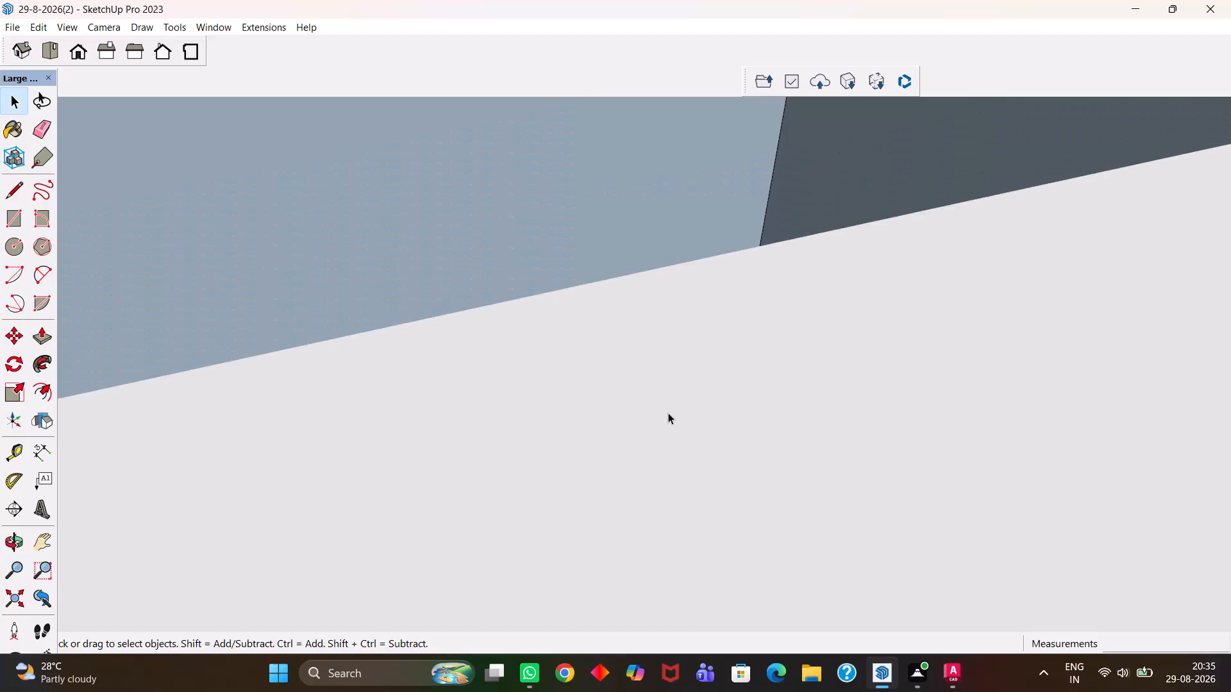
Return from the wardrobe close-up to an overview of the whole house and examine the rooms from above.
scroll(668, 413, "down", 6)
middle_click_drag(657, 402, 714, 475)
key("h")
left_click_drag(566, 341, 846, 613)
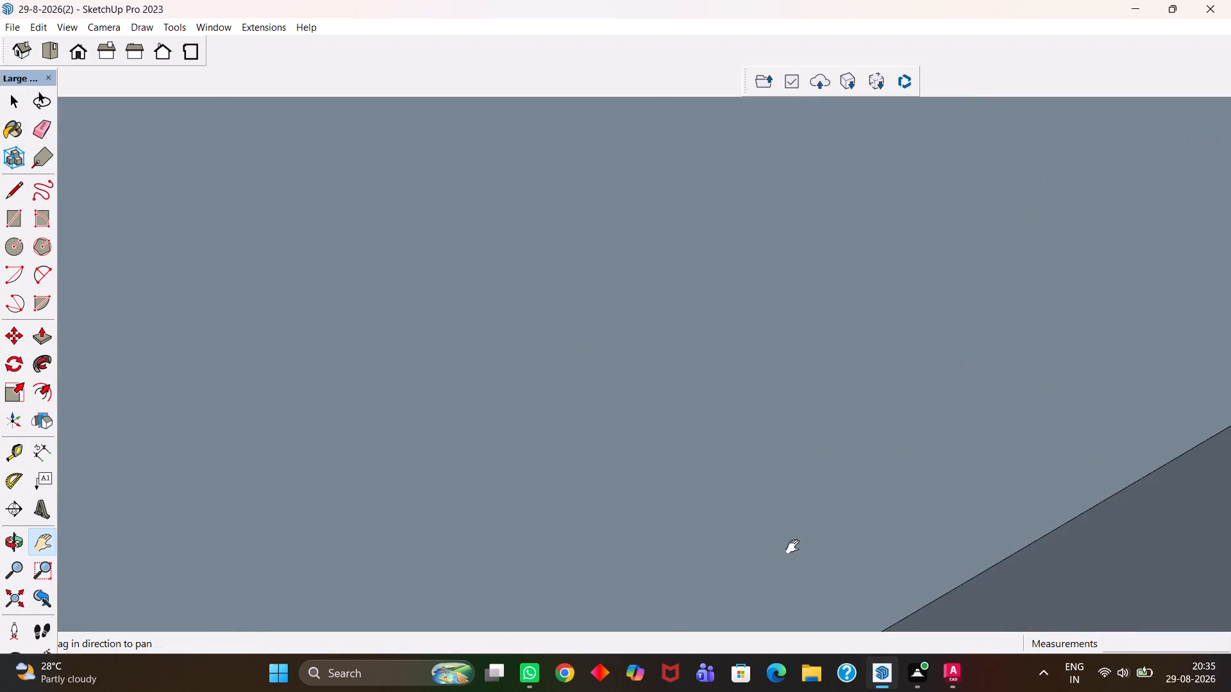
left_click_drag(766, 520, 965, 691)
middle_click_drag(921, 644, 949, 680)
scroll(882, 594, "down", 20)
scroll(882, 594, "down", 3)
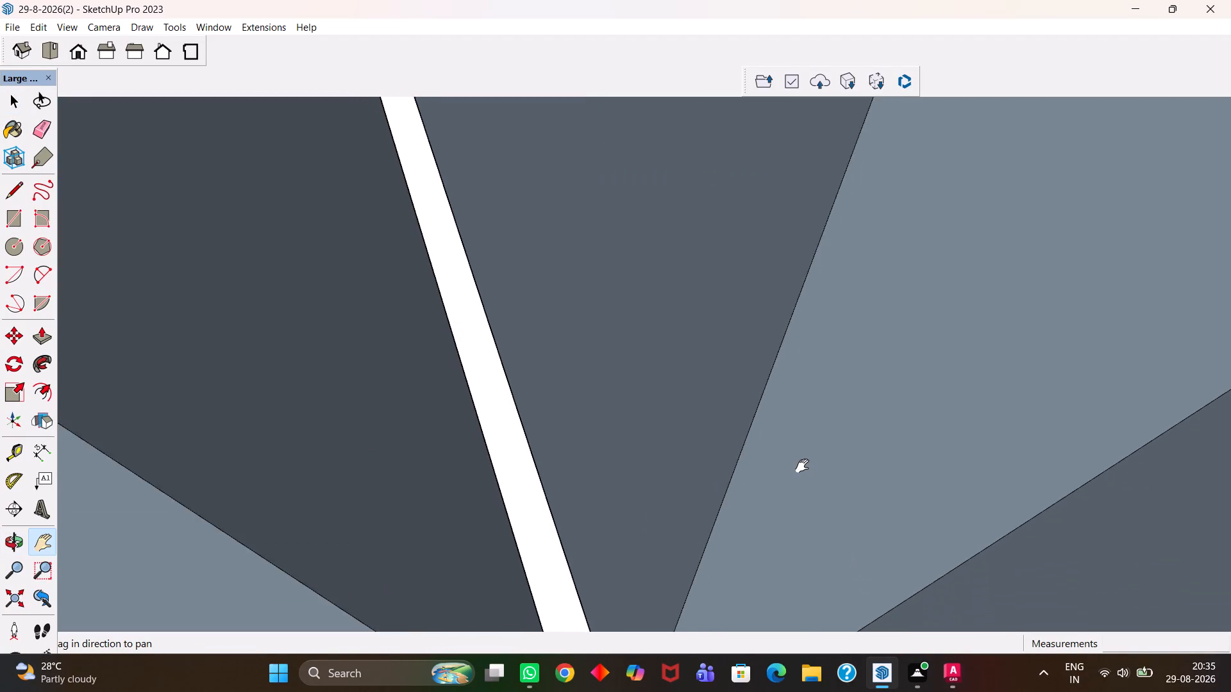
scroll(802, 466, "down", 5)
left_click_drag(862, 370, 809, 424)
left_click_drag(891, 304, 637, 482)
scroll(808, 351, "down", 18)
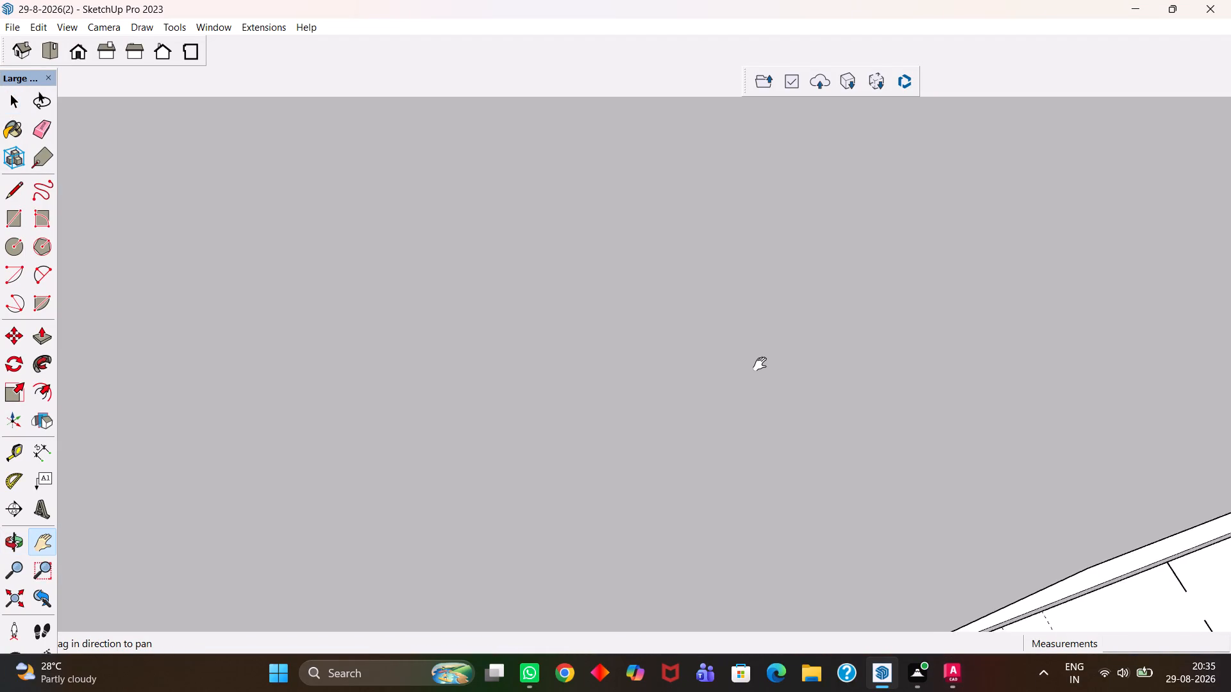
scroll(760, 364, "down", 20)
scroll(760, 364, "down", 9)
key("h")
left_click_drag(867, 322, 686, 388)
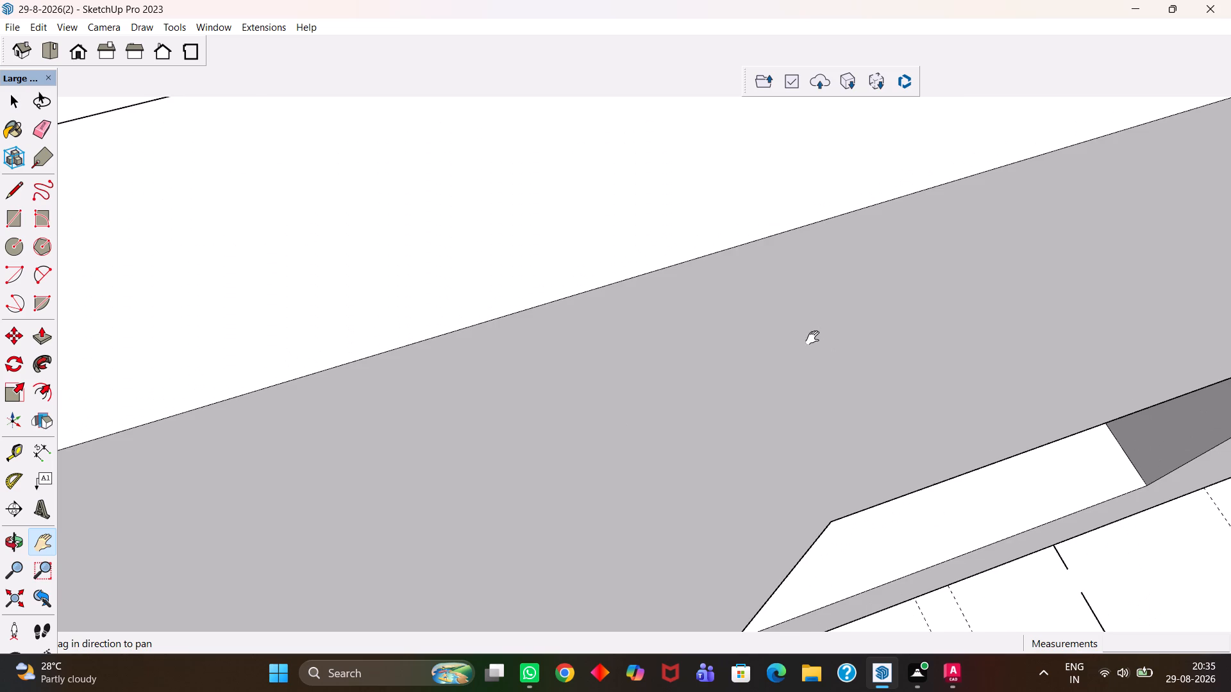
scroll(819, 333, "down", 20)
scroll(819, 333, "down", 20)
scroll(819, 333, "down", 3)
middle_click_drag(759, 349, 721, 367)
scroll(759, 349, "up", 1)
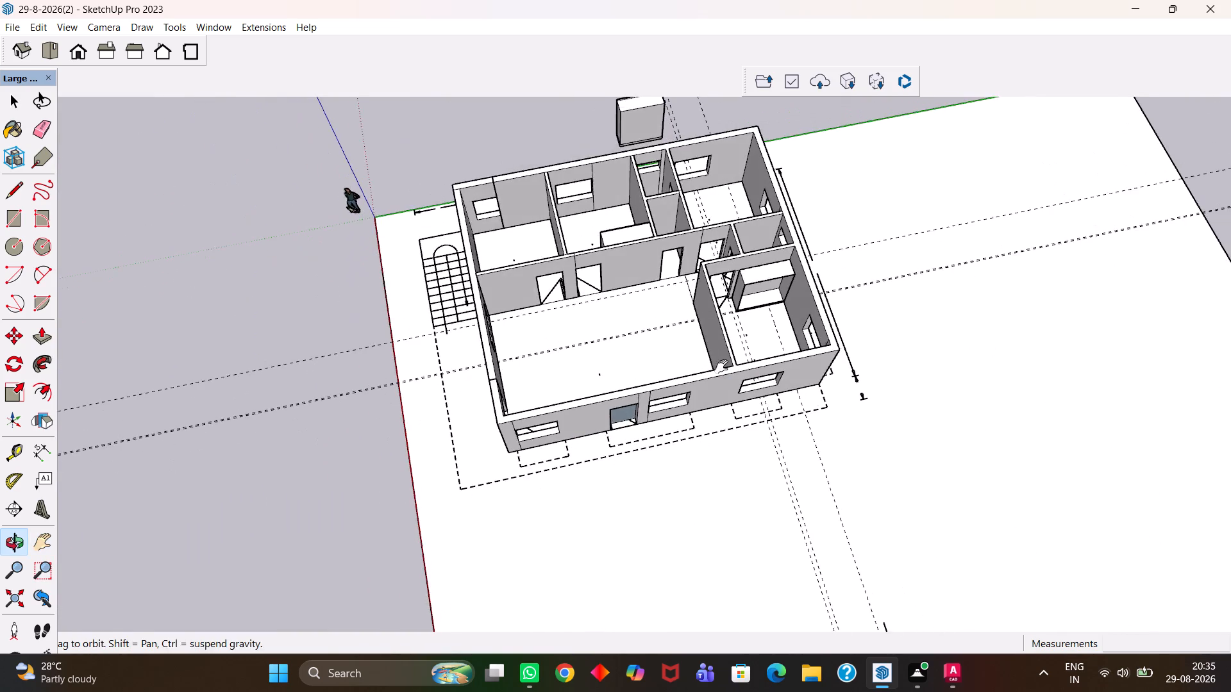
middle_click_drag(721, 367, 721, 369)
key("h")
left_click_drag(718, 358, 705, 464)
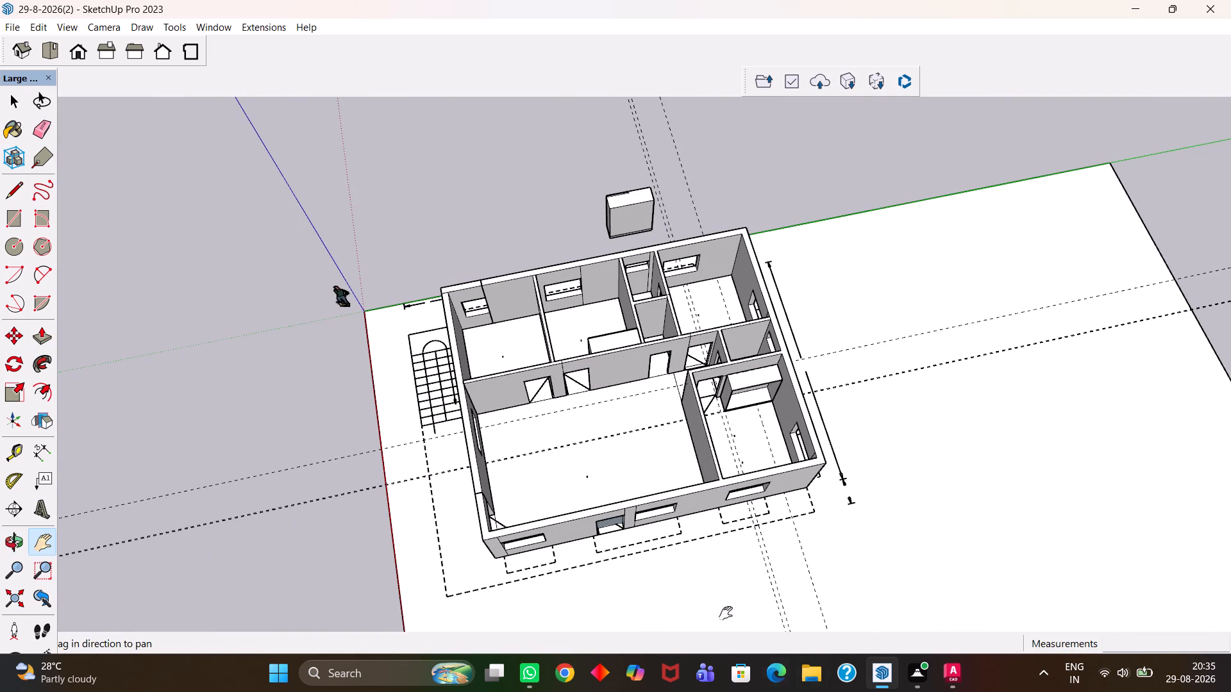
scroll(669, 309, "up", 8)
scroll(680, 388, "down", 5)
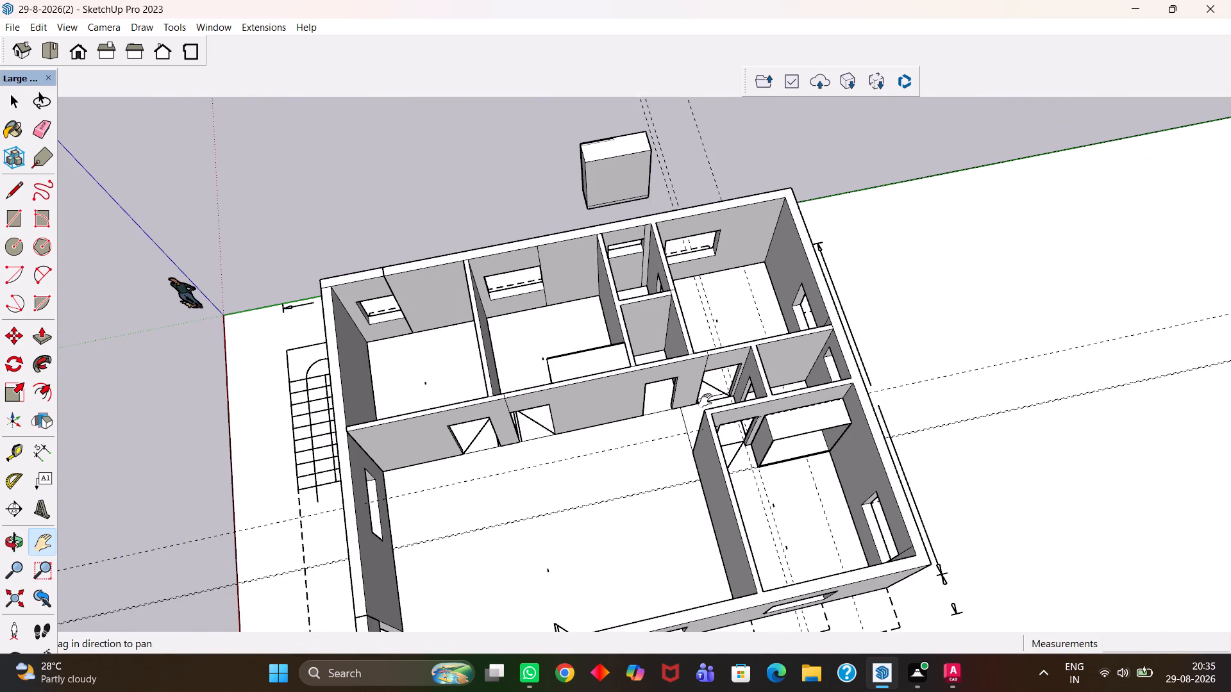
scroll(706, 401, "down", 4)
middle_click_drag(708, 407, 680, 413)
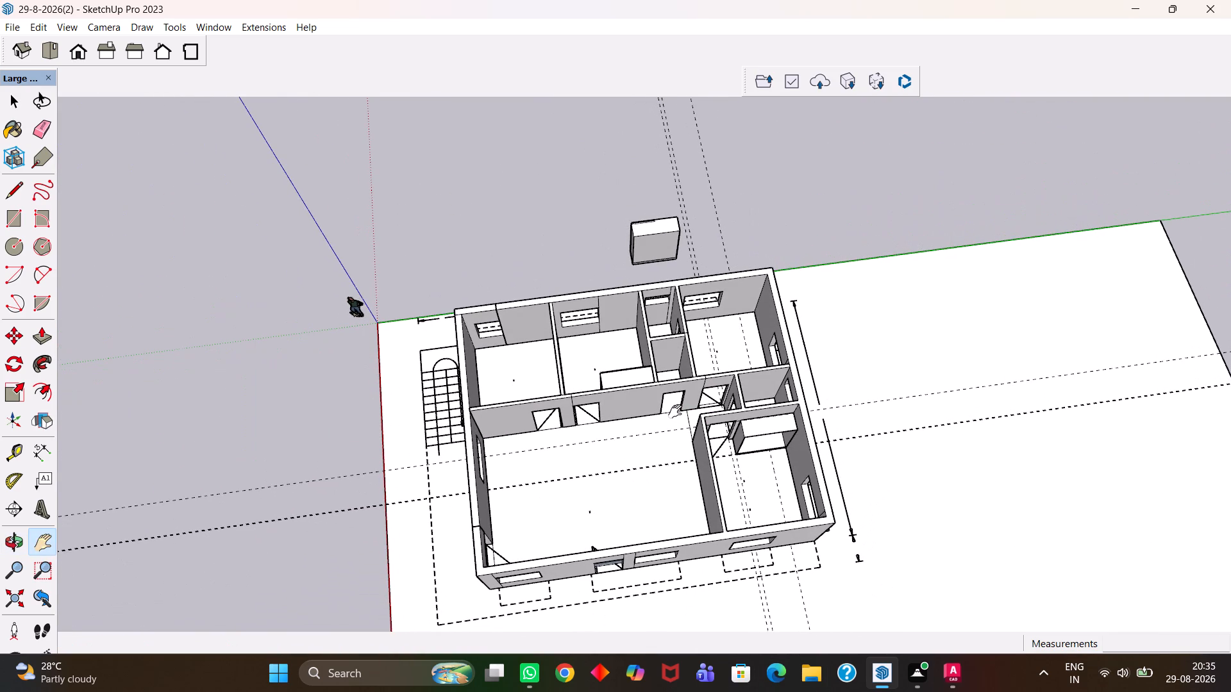
scroll(675, 411, "up", 4)
scroll(675, 411, "down", 9)
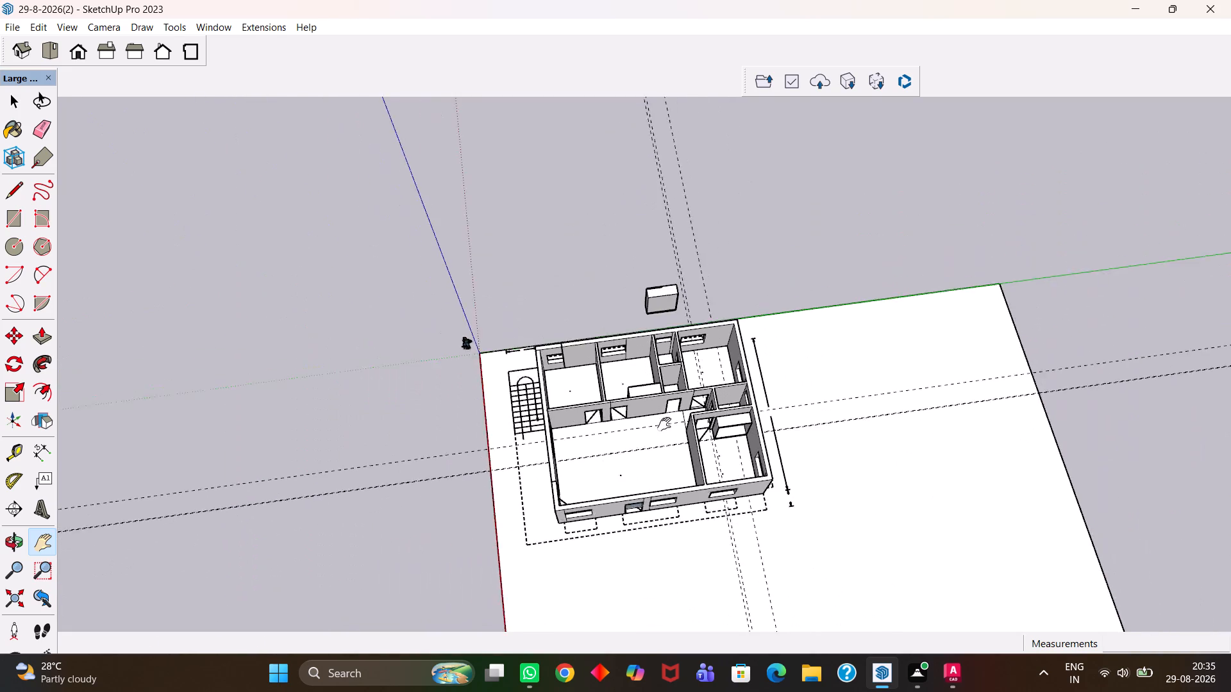
scroll(664, 424, "up", 7)
middle_click_drag(685, 437, 669, 429)
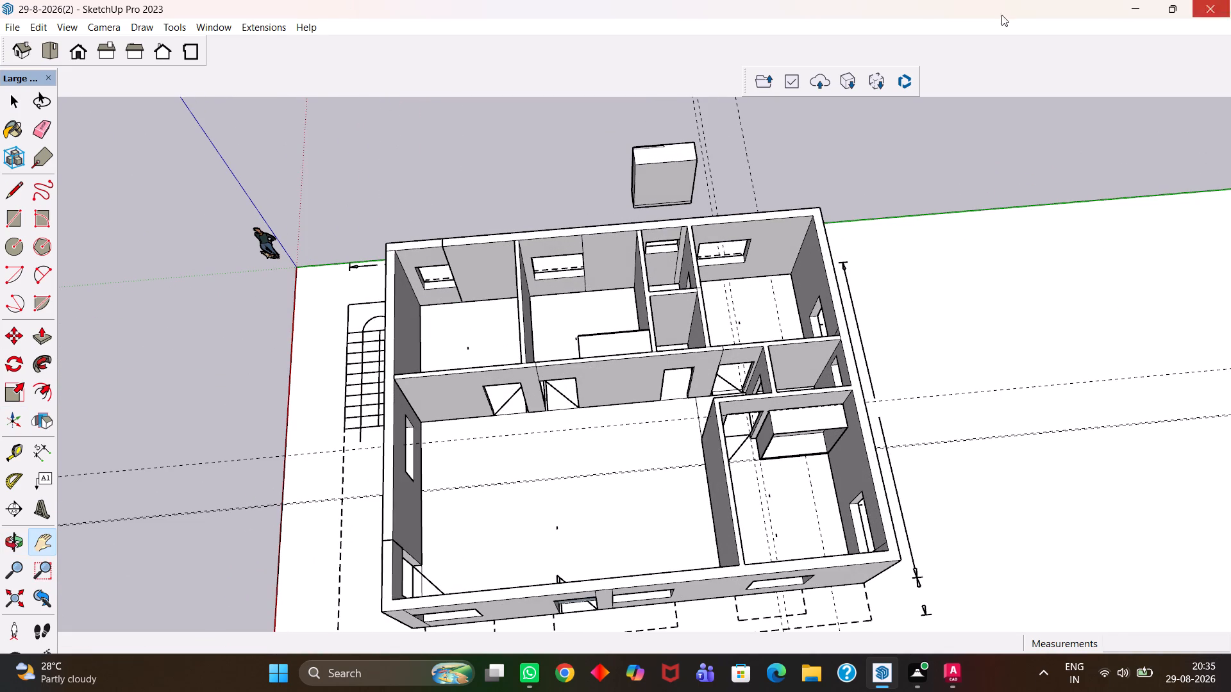
Delete all construction guides from the model.
left_click(40, 28)
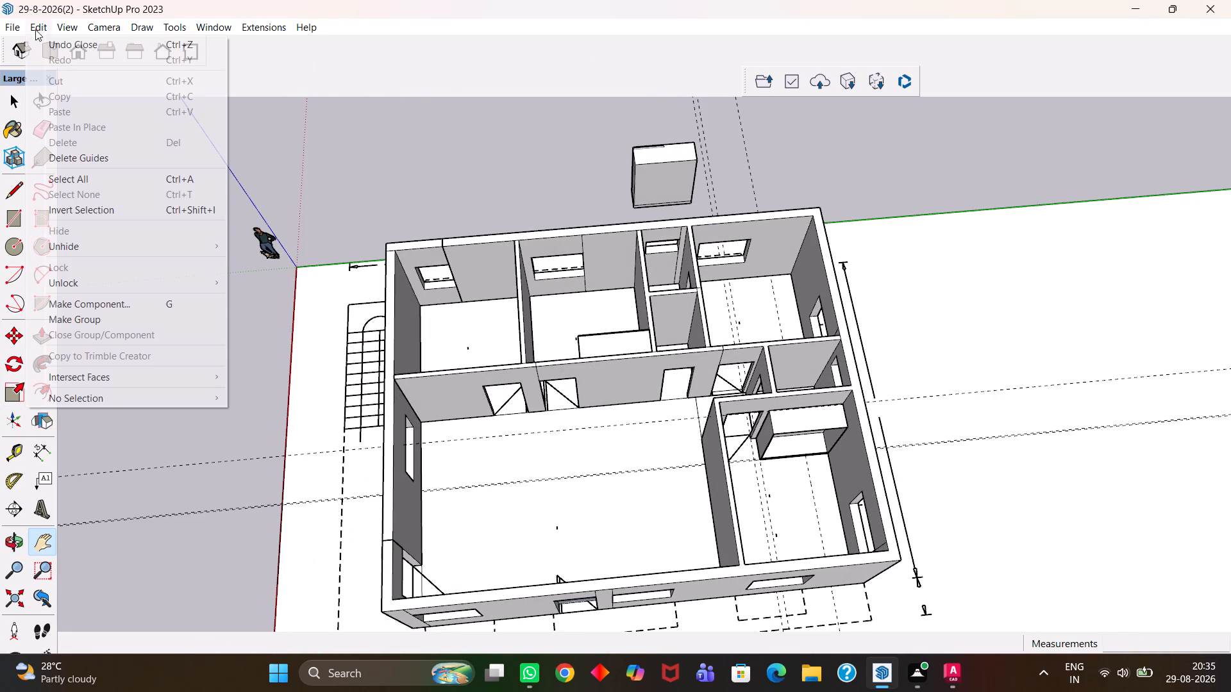
left_click(86, 159)
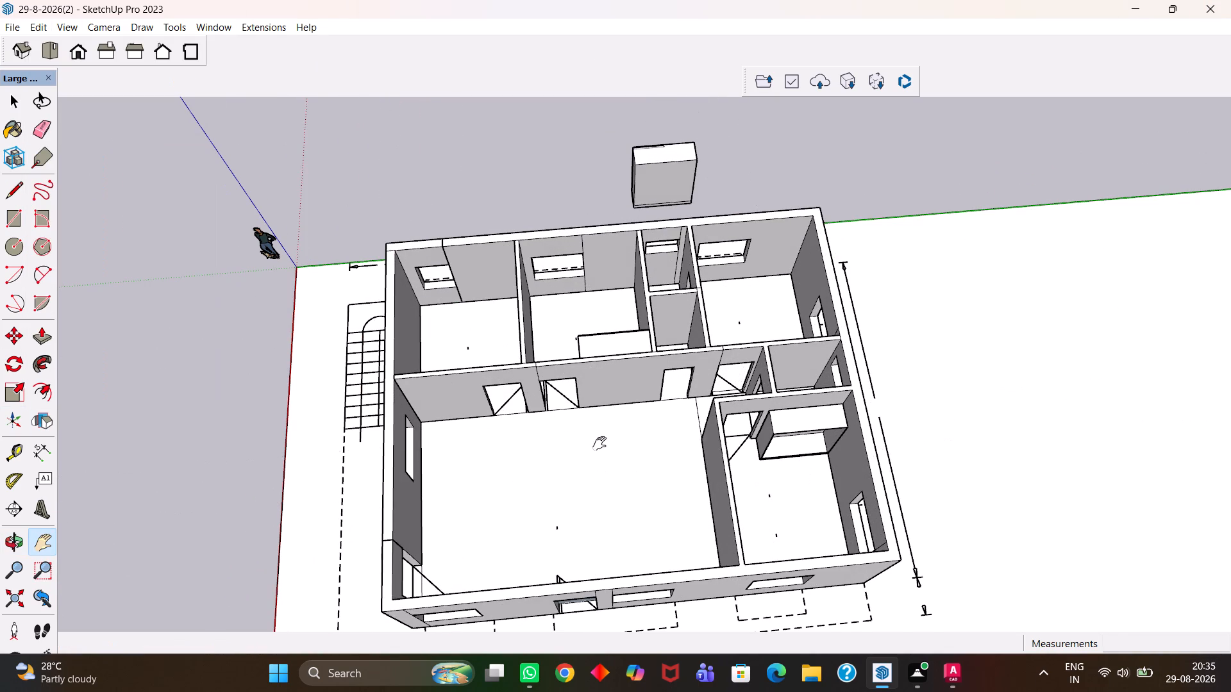
Save the model.
scroll(601, 445, "up", 2)
key("ctrl+s")
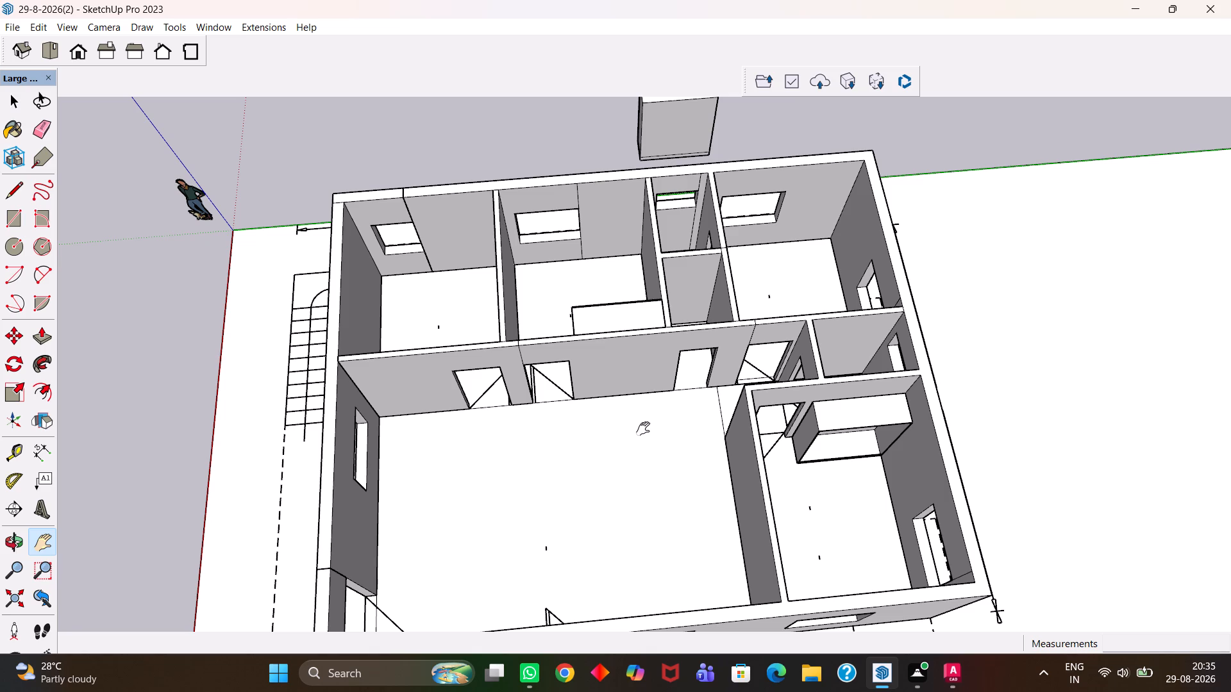
key("ctrl+s")
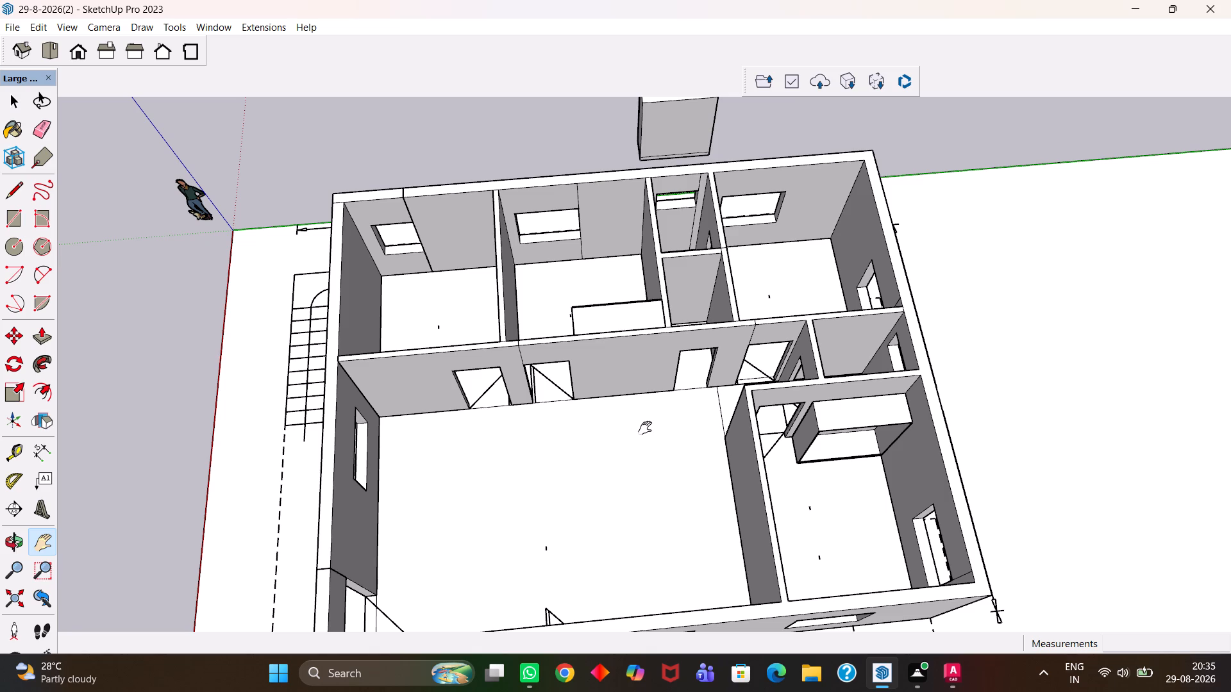
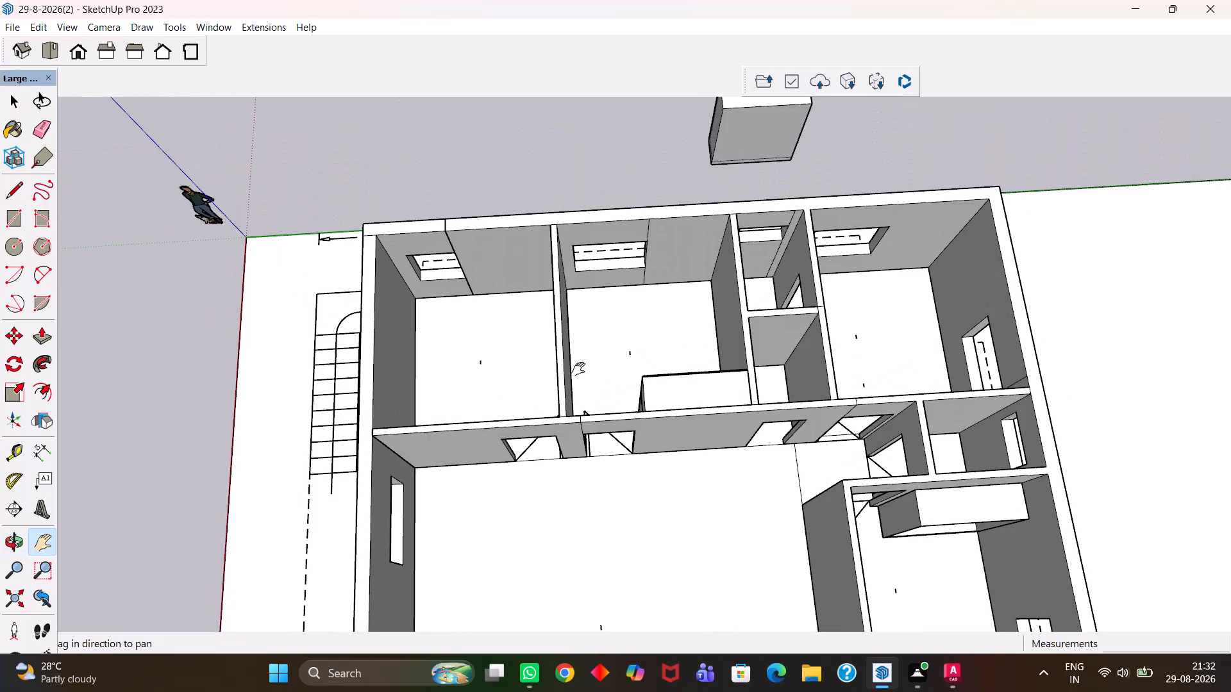
Examine the two adjoining rooms nearest the outside staircase from above, including the wardrobe beside the door.
scroll(578, 369, "up", 4)
scroll(578, 369, "down", 3)
scroll(578, 369, "up", 1)
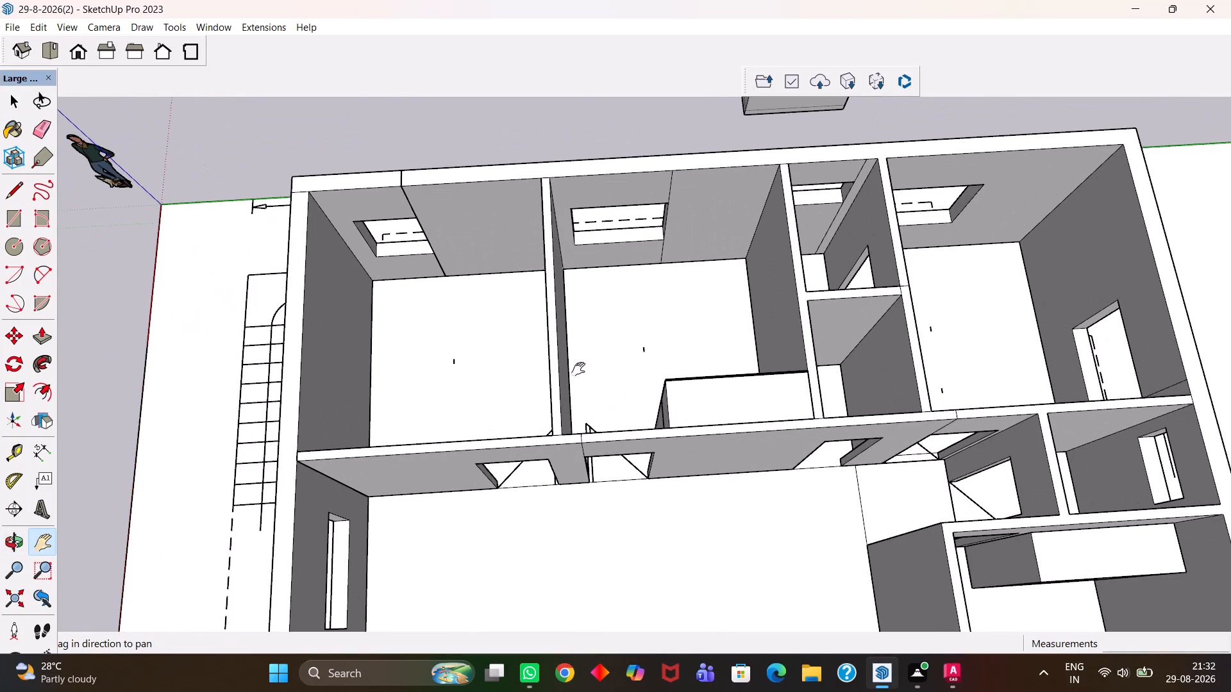
scroll(578, 369, "up", 2)
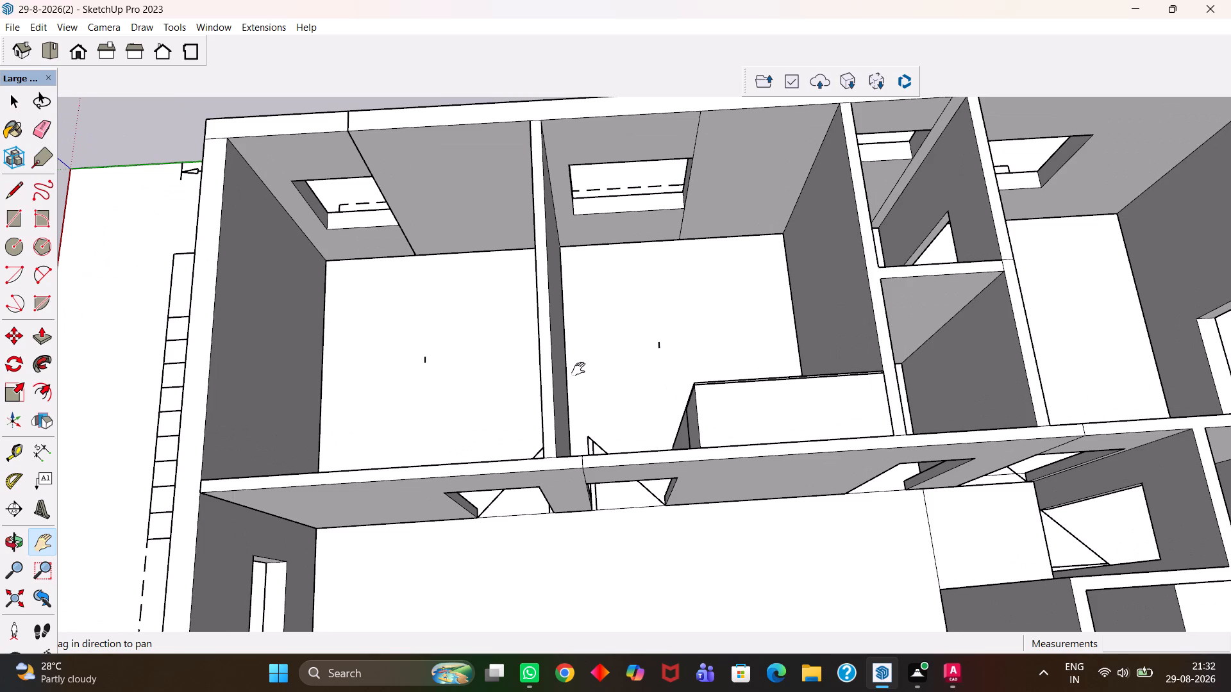
scroll(578, 369, "up", 1)
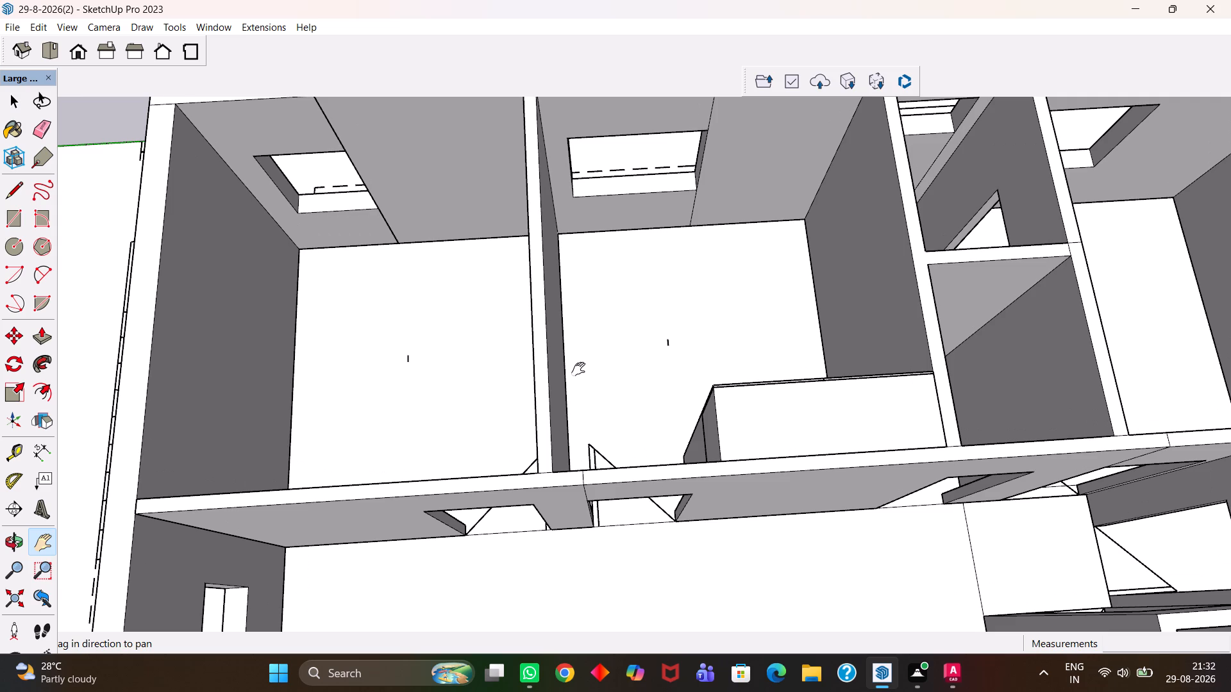
scroll(578, 369, "up", 1)
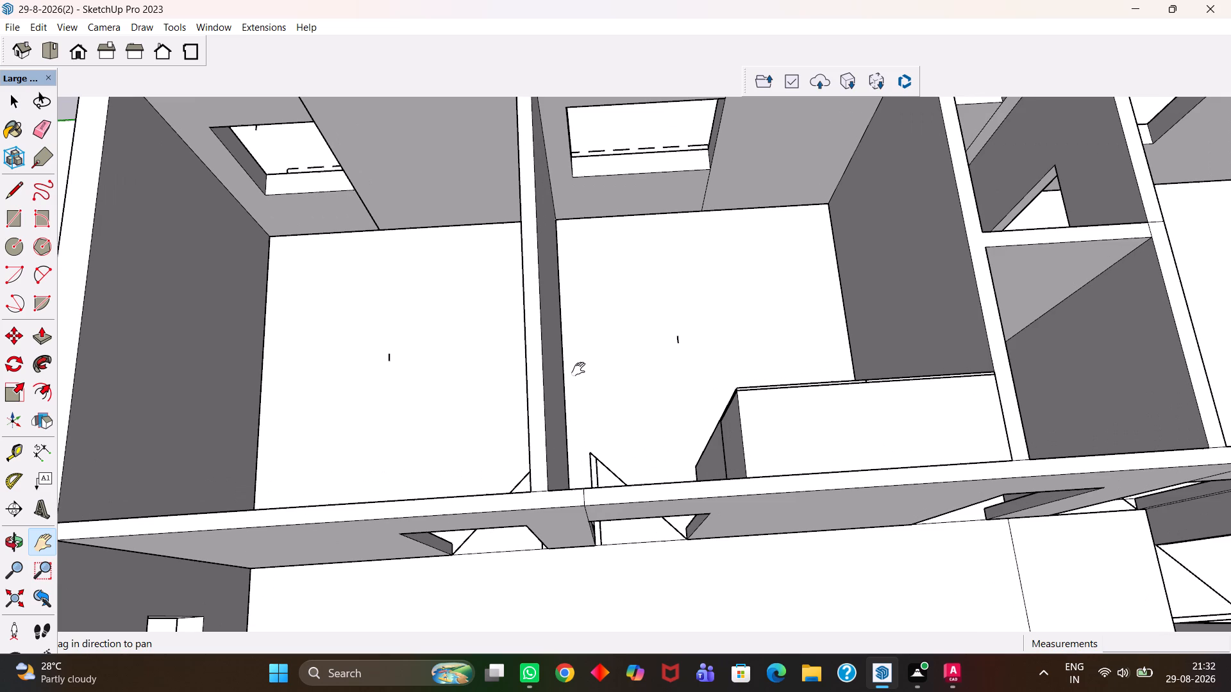
scroll(579, 369, "up", 1)
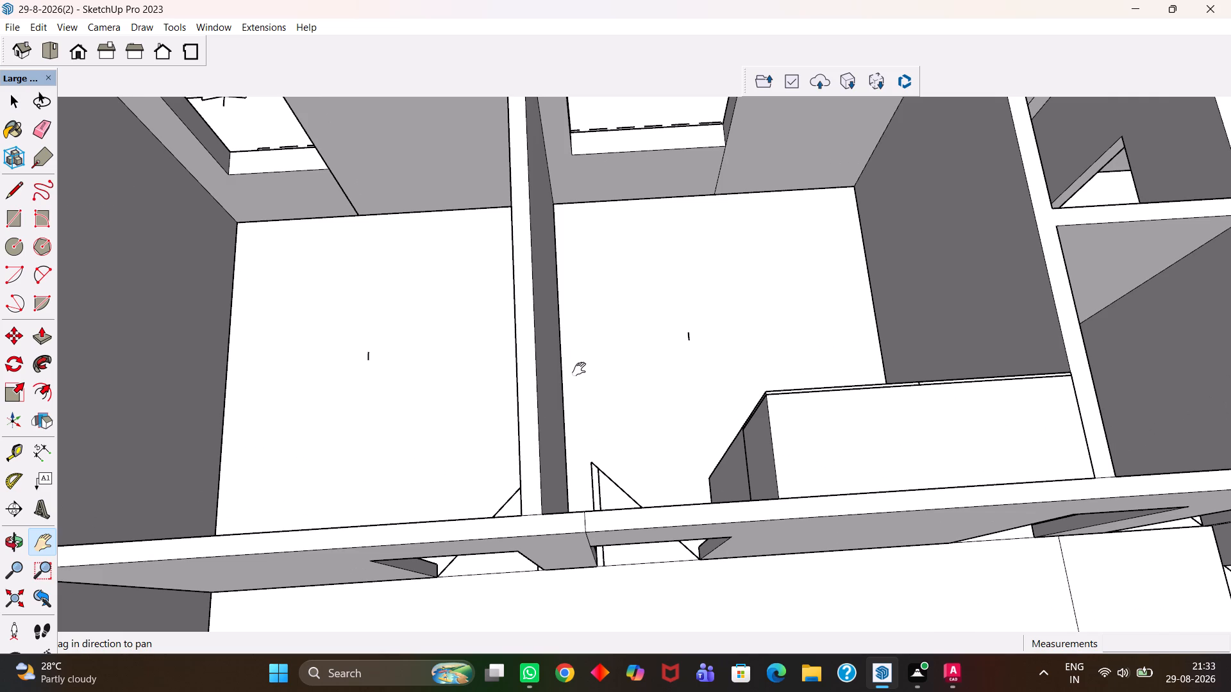
scroll(579, 369, "up", 1)
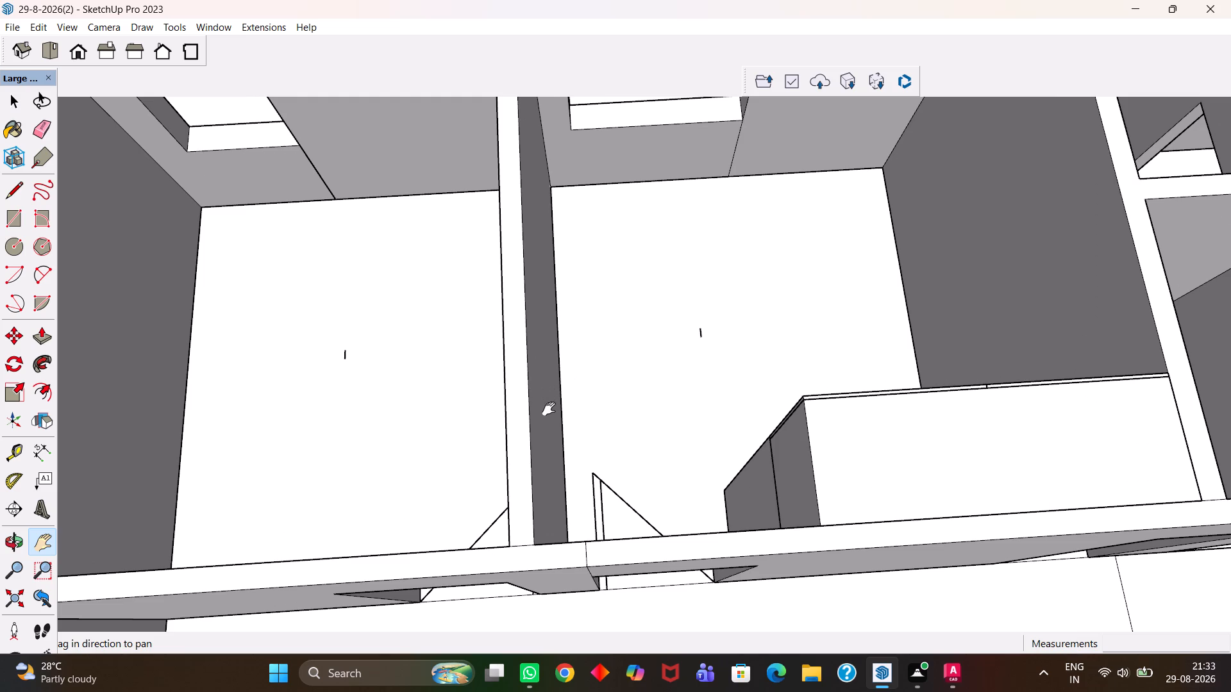
key("h")
scroll(548, 409, "down", 9)
scroll(532, 400, "up", 3)
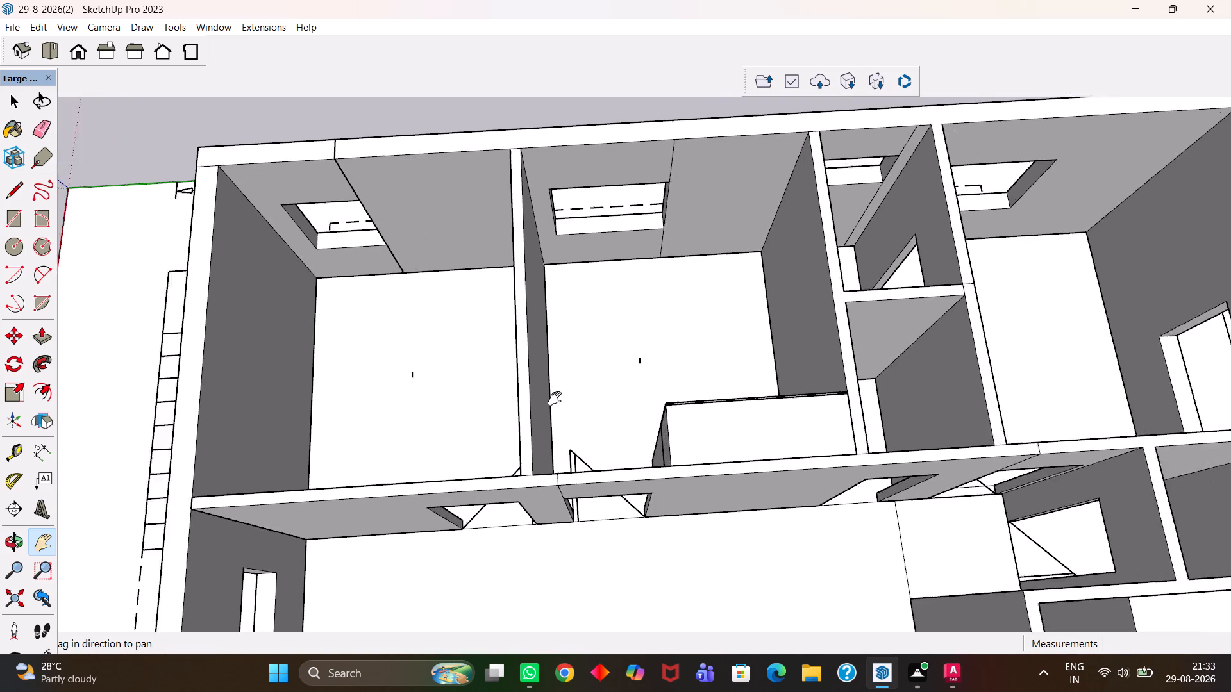
scroll(555, 399, "up", 2)
key("h")
scroll(553, 399, "down", 5)
left_click_drag(479, 327, 528, 419)
middle_click_drag(703, 469, 660, 425)
scroll(660, 425, "up", 2)
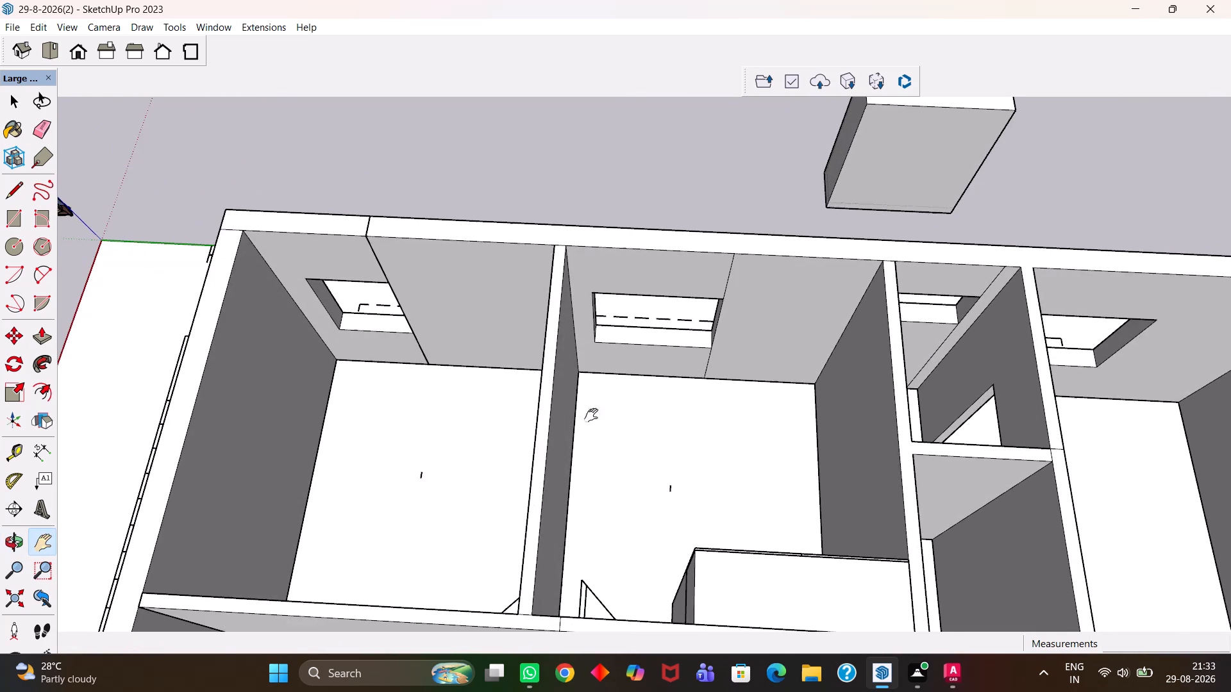
middle_click_drag(567, 415, 578, 420)
scroll(606, 418, "up", 3)
Examine the small partitioned rooms and the far corner room from above, returning to an overview of the house.
left_click_drag(671, 407, 400, 335)
scroll(401, 334, "down", 5)
middle_click_drag(643, 349, 650, 391)
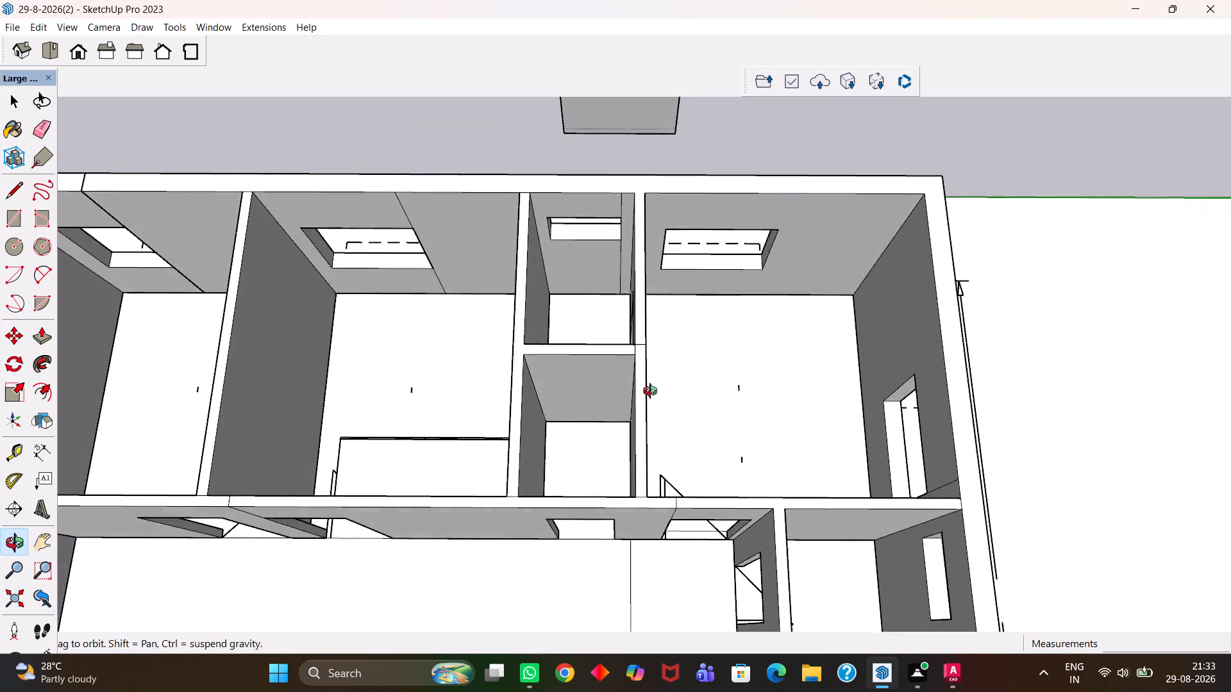
middle_click_drag(650, 391, 623, 387)
scroll(655, 409, "up", 4)
scroll(688, 374, "down", 4)
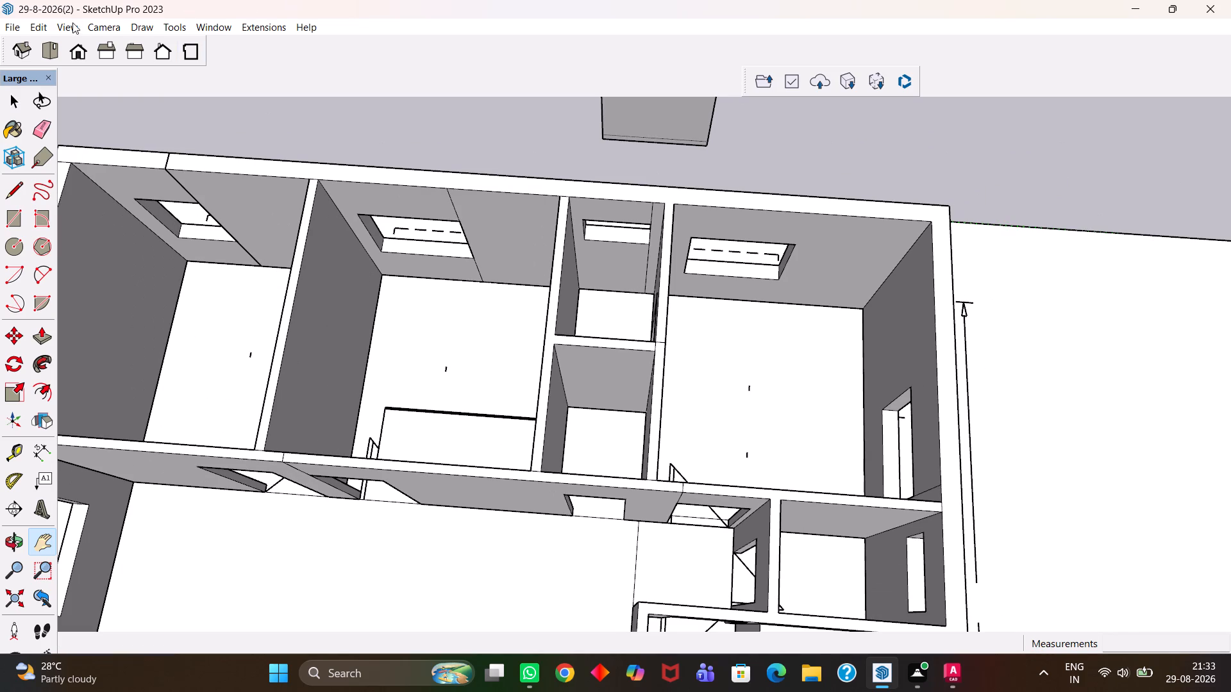
key("h")
scroll(401, 62, "down", 7)
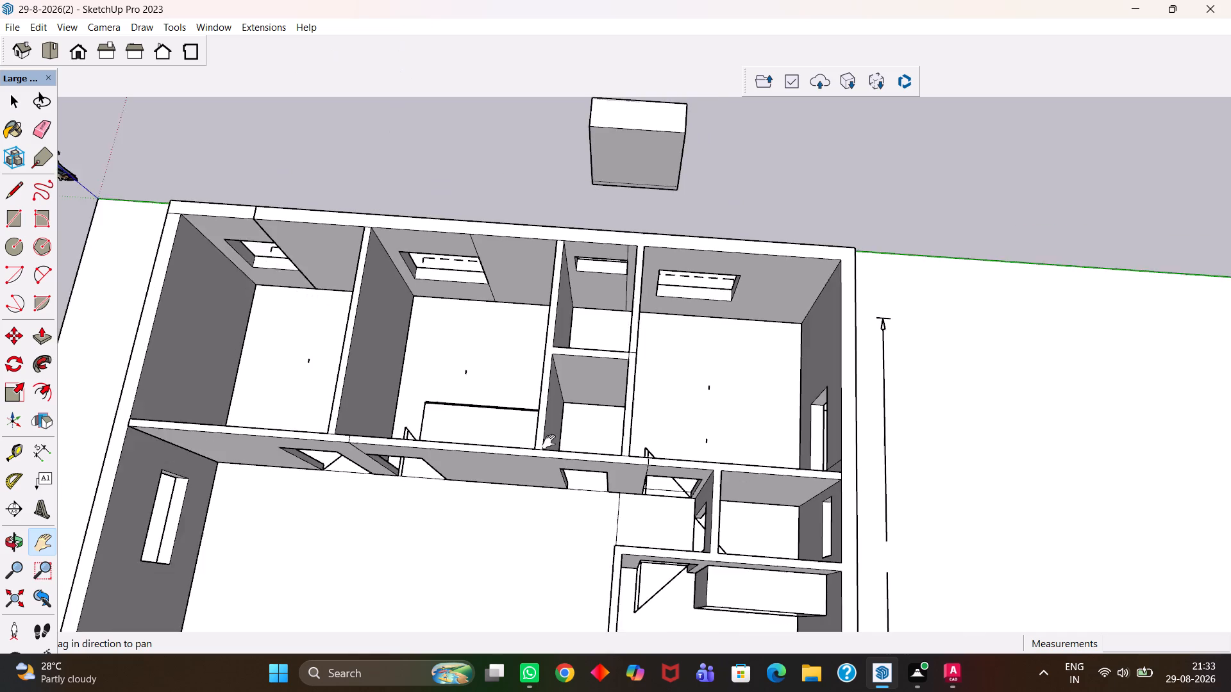
scroll(549, 441, "down", 4)
scroll(558, 481, "up", 1)
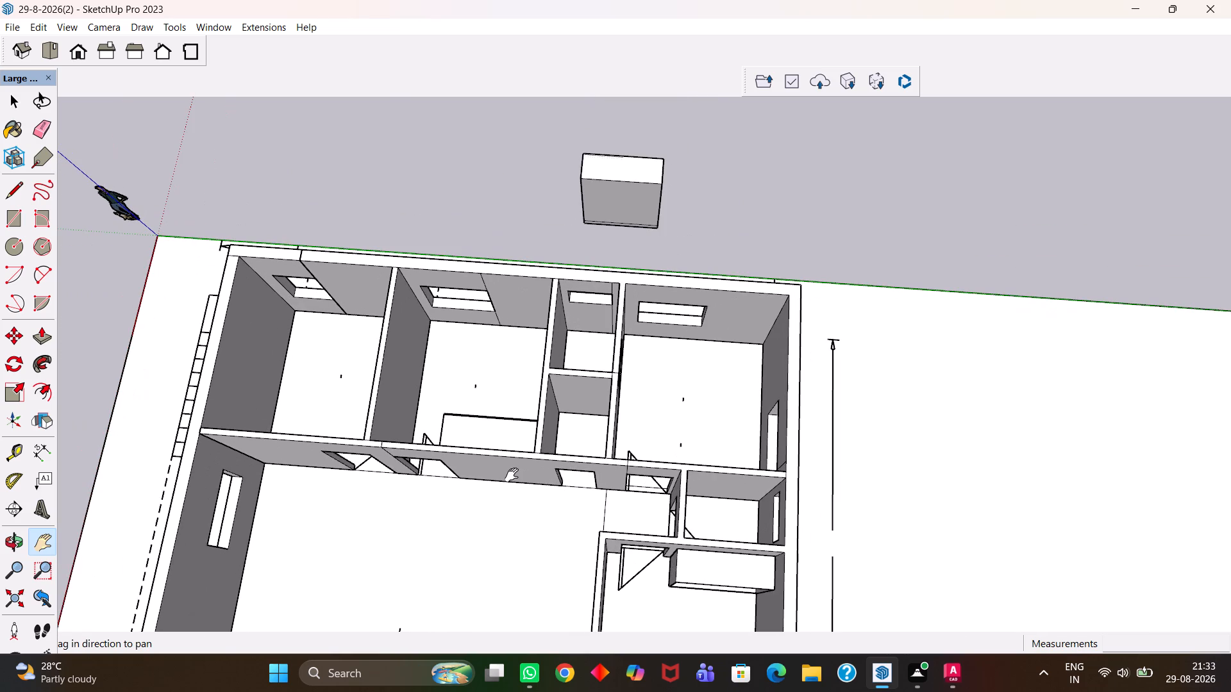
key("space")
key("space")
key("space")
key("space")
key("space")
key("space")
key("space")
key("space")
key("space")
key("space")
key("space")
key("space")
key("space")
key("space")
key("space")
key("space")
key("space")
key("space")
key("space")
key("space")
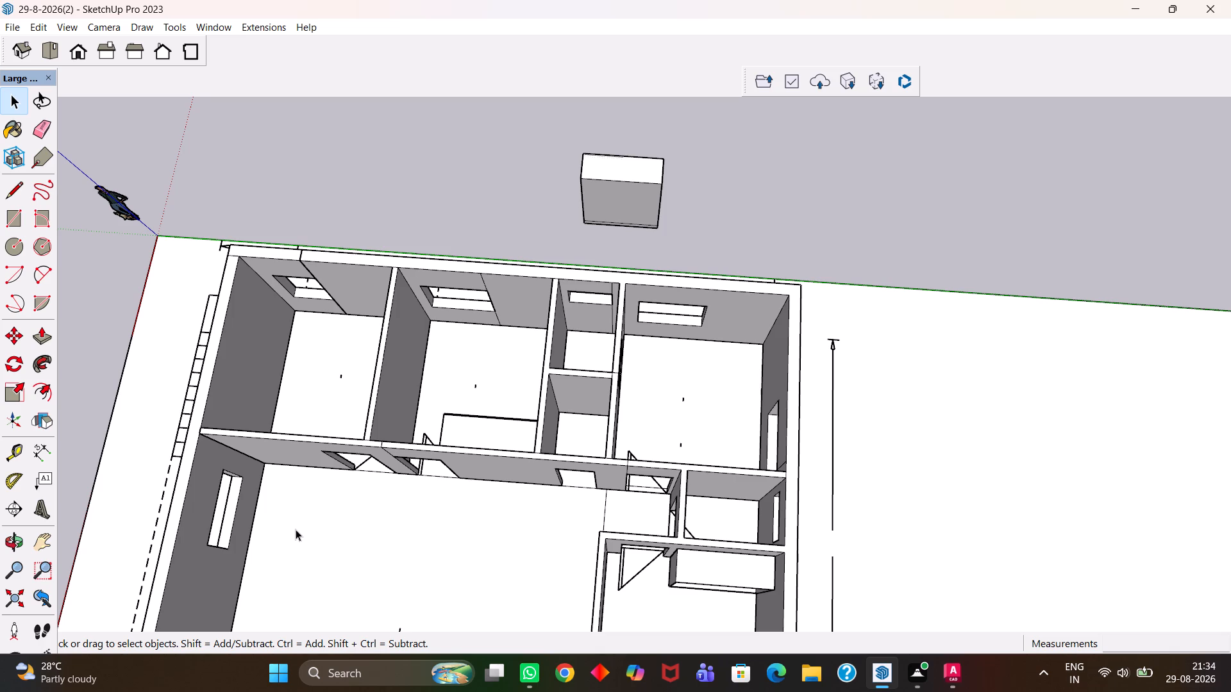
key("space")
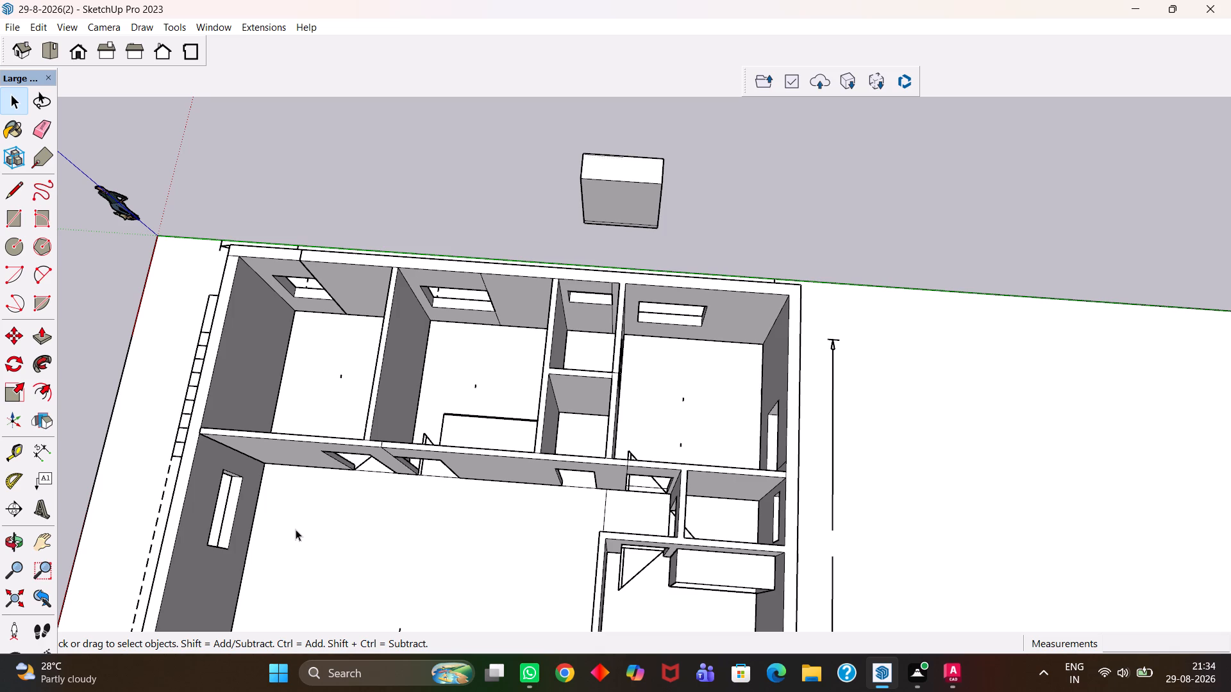
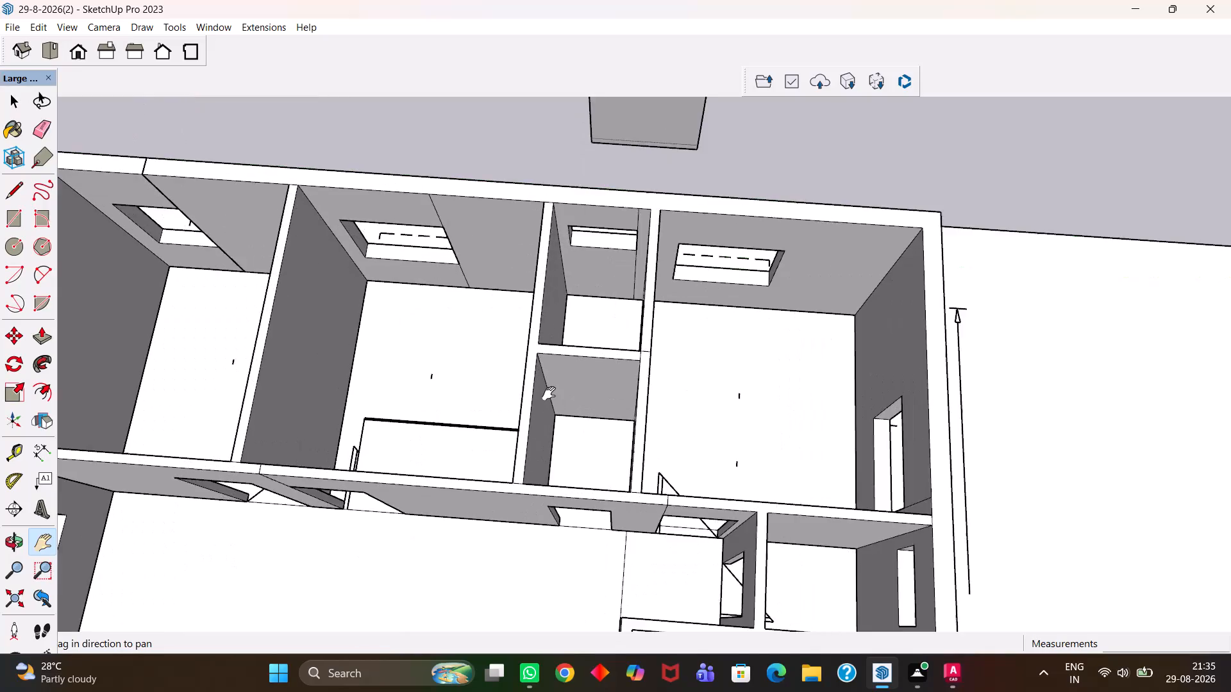
Examine the row of back rooms from above, closing in on the floor of the room nearest the outside staircase.
scroll(549, 393, "down", 12)
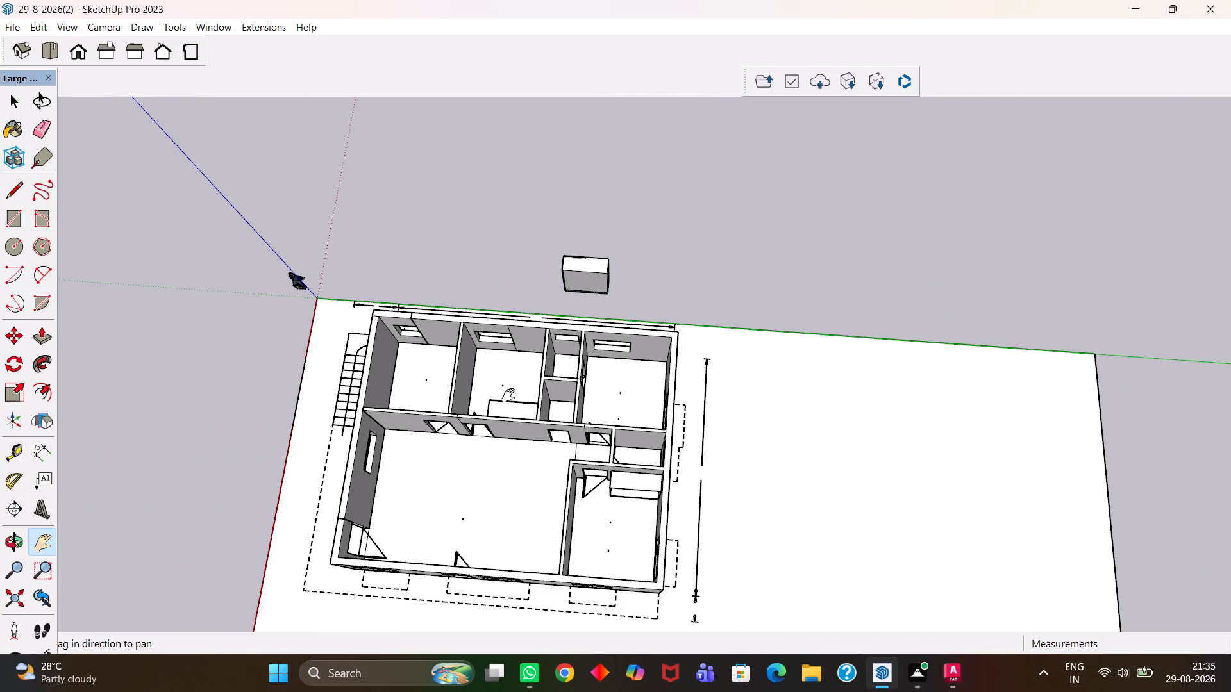
scroll(508, 391, "down", 5)
scroll(511, 377, "up", 5)
middle_click_drag(511, 377, 548, 400)
middle_click_drag(506, 464, 515, 472)
scroll(516, 472, "up", 5)
key("h")
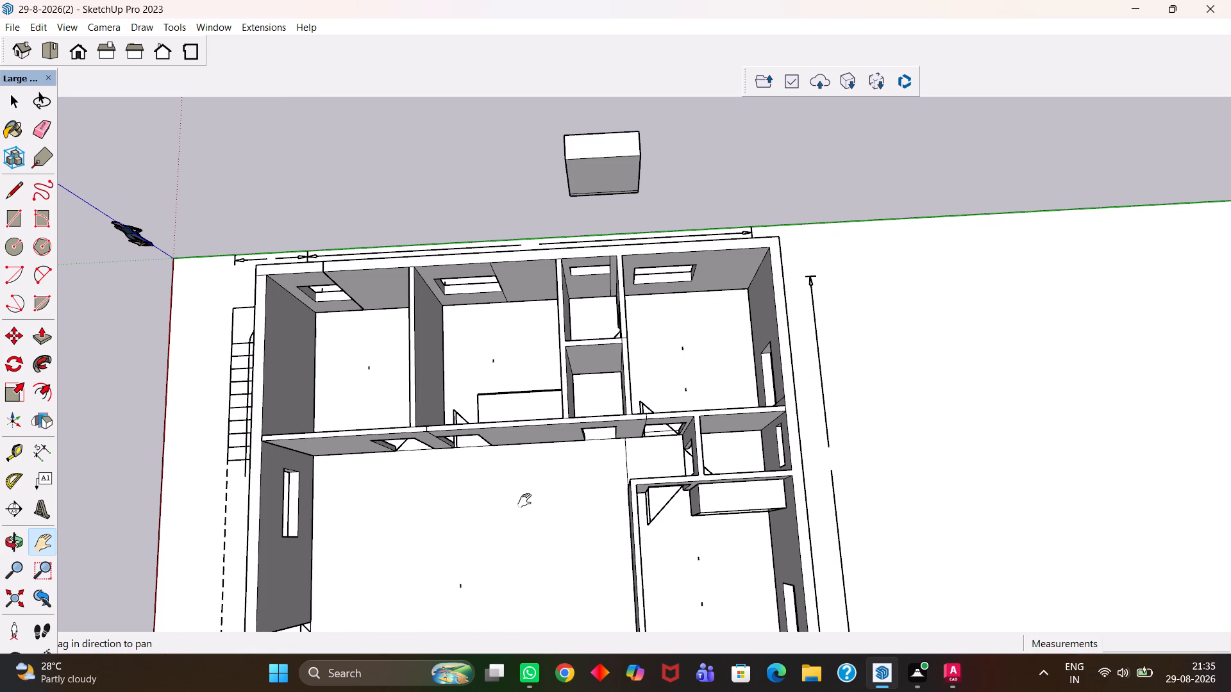
key("h")
scroll(522, 507, "up", 3)
scroll(515, 453, "down", 8)
middle_click_drag(401, 434, 474, 358)
scroll(474, 358, "up", 7)
left_click_drag(375, 452, 448, 347)
middle_click_drag(574, 437, 496, 456)
scroll(469, 458, "up", 3)
left_click_drag(415, 227, 461, 427)
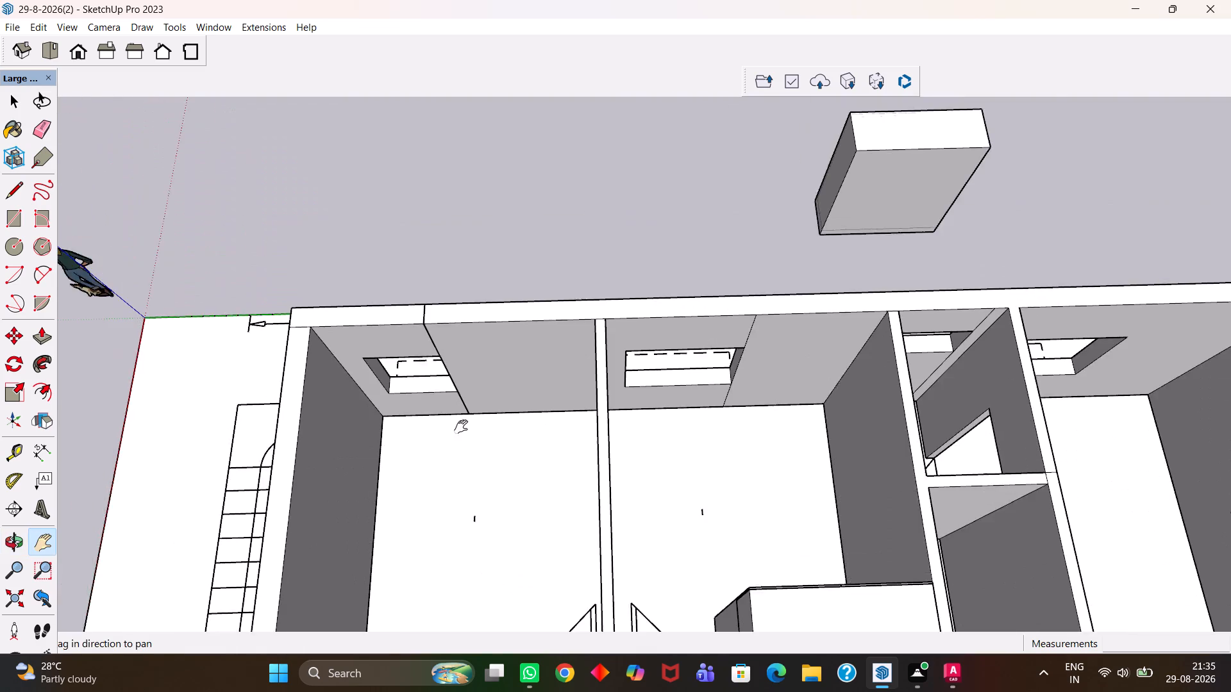
left_click_drag(461, 427, 466, 445)
scroll(406, 377, "up", 4)
left_click_drag(477, 469, 466, 324)
scroll(460, 345, "down", 4)
middle_click_drag(433, 382, 433, 412)
scroll(433, 409, "up", 4)
key("h")
scroll(433, 412, "up", 1)
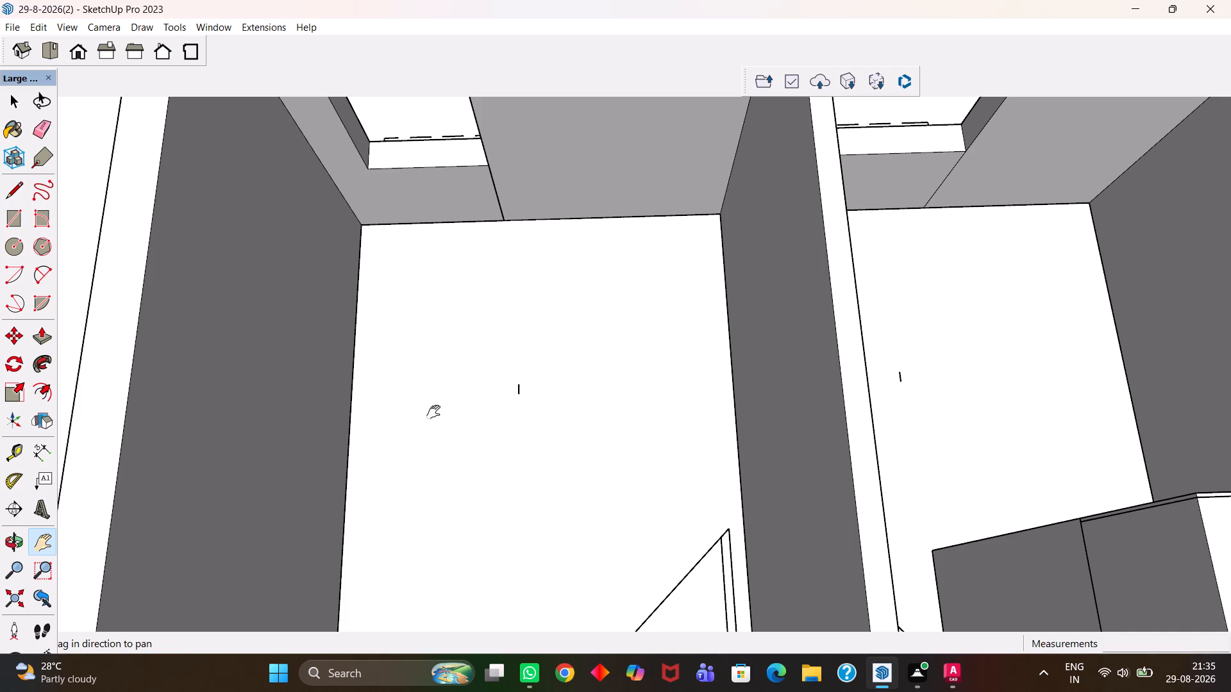
scroll(433, 412, "up", 2)
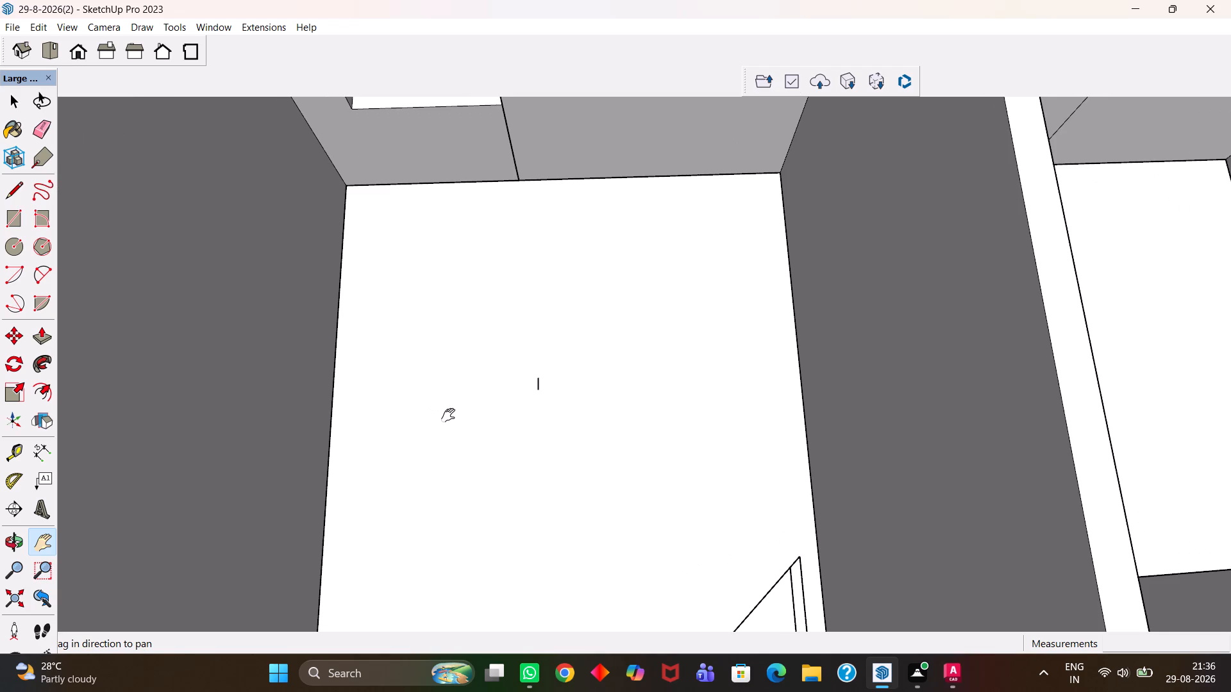
key("h")
scroll(455, 424, "up", 4)
Examine the far corner room beyond the small partitioned rooms and select its floor.
scroll(473, 388, "down", 17)
left_click_drag(683, 371, 509, 350)
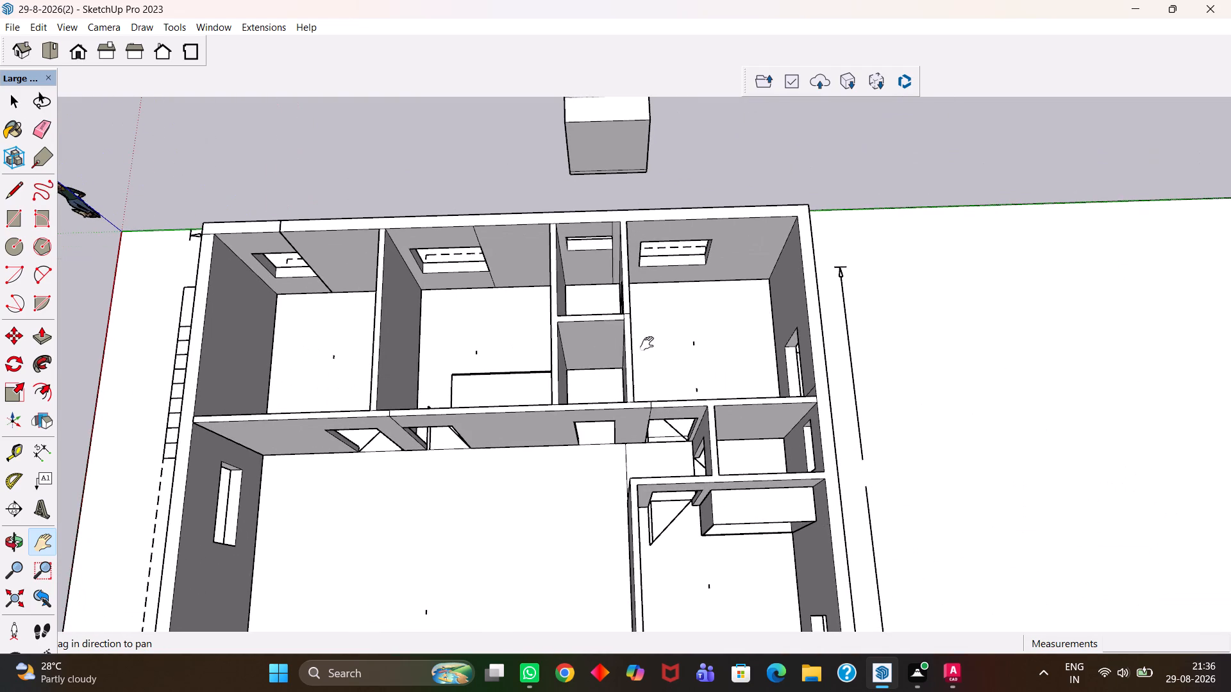
left_click_drag(696, 340, 536, 355)
scroll(538, 345, "up", 7)
left_click_drag(500, 359, 538, 440)
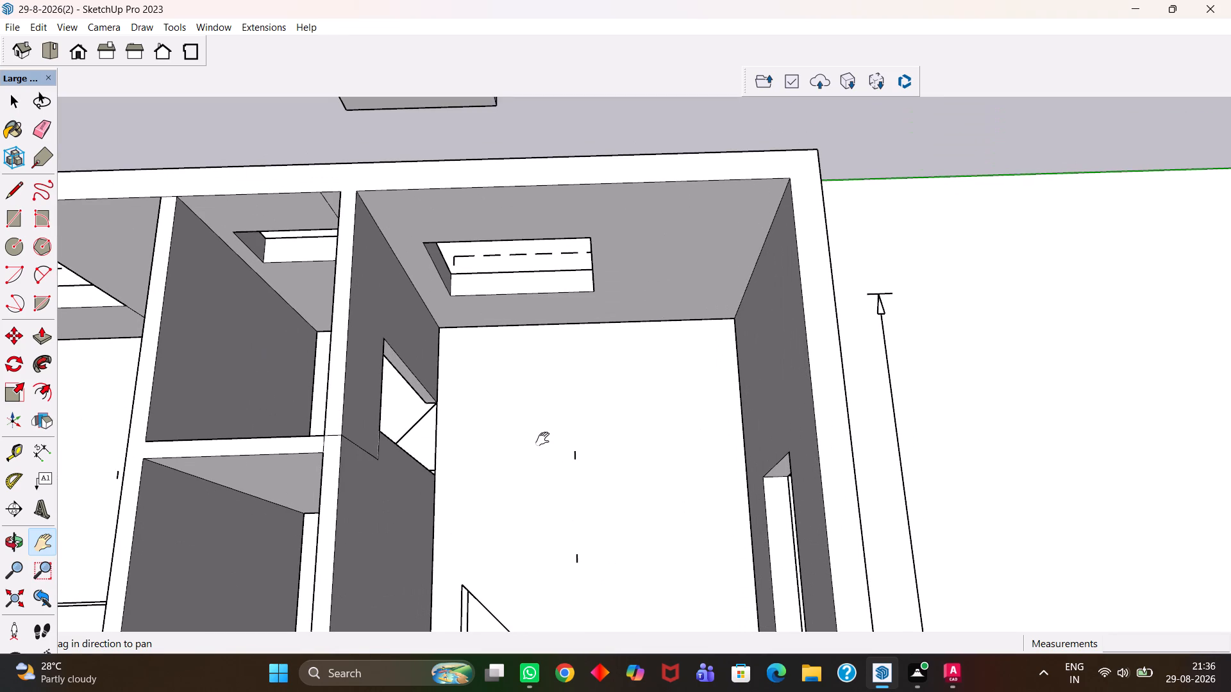
key("space")
left_click(569, 396)
key("h")
scroll(569, 398, "down", 4)
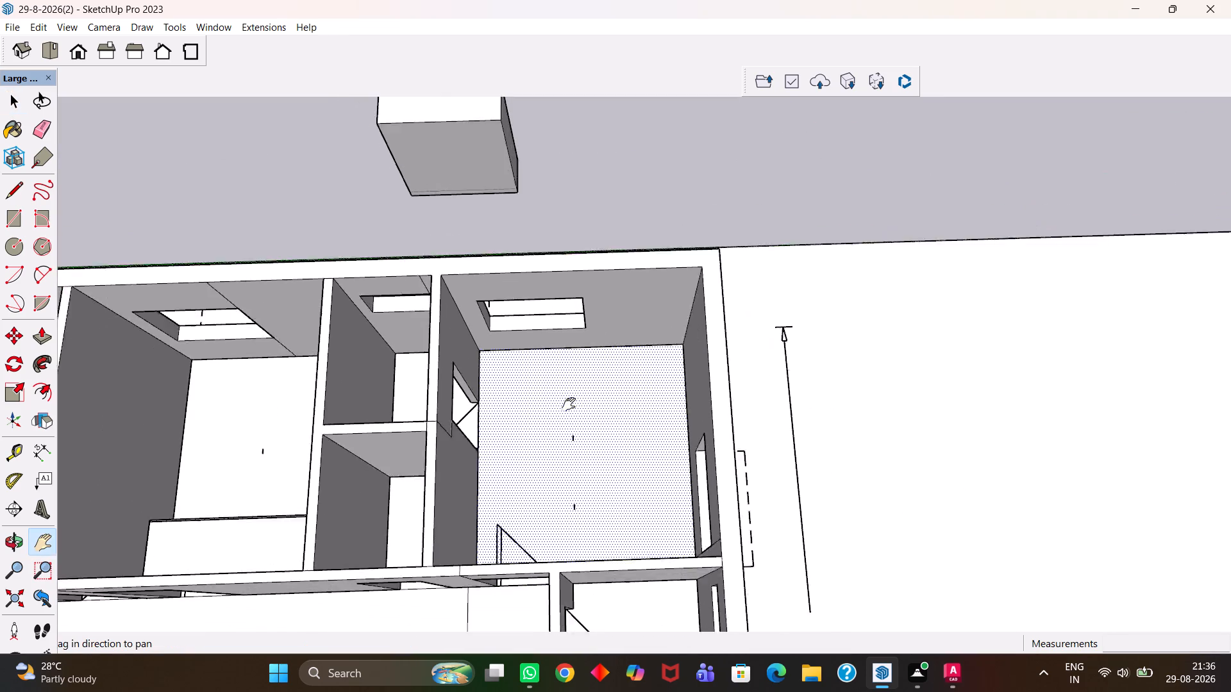
scroll(569, 404, "down", 6)
scroll(489, 484, "up", 3)
Examine the front corner room from above, including the open-fronted wardrobe beside its door.
left_click_drag(512, 513, 642, 283)
scroll(642, 295, "down", 5)
scroll(686, 436, "up", 5)
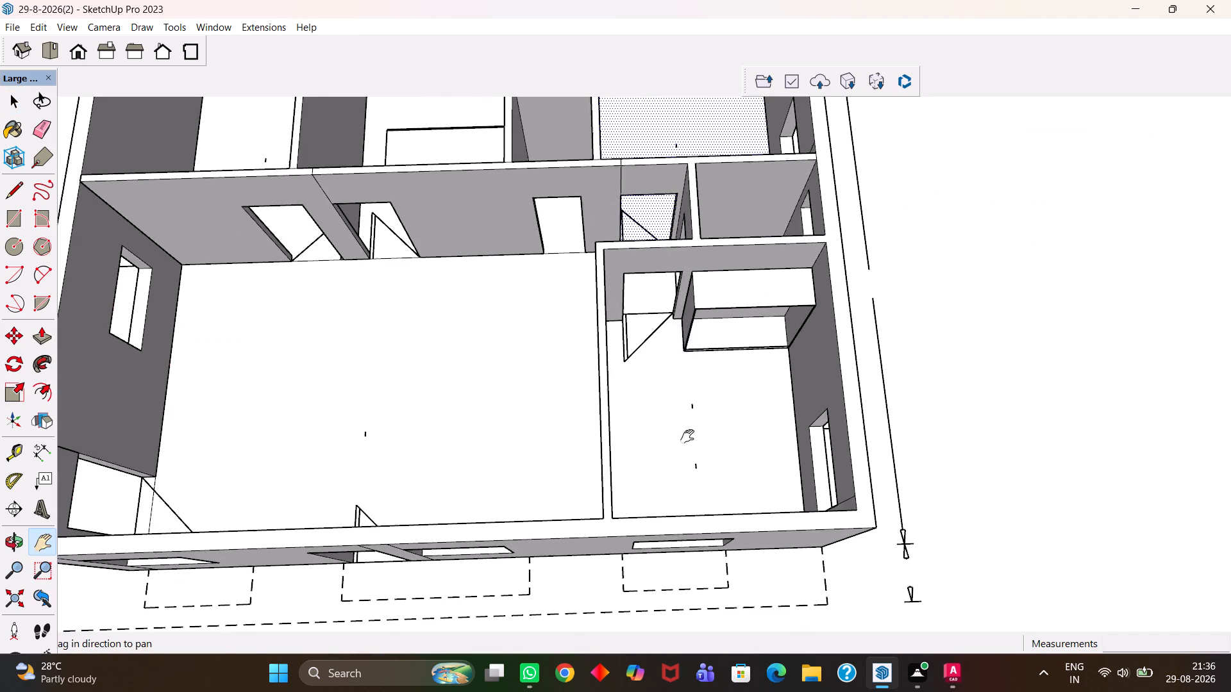
middle_click_drag(708, 452, 673, 383)
scroll(668, 380, "up", 4)
left_click_drag(764, 311, 544, 397)
middle_click_drag(510, 334, 562, 308)
scroll(524, 340, "up", 3)
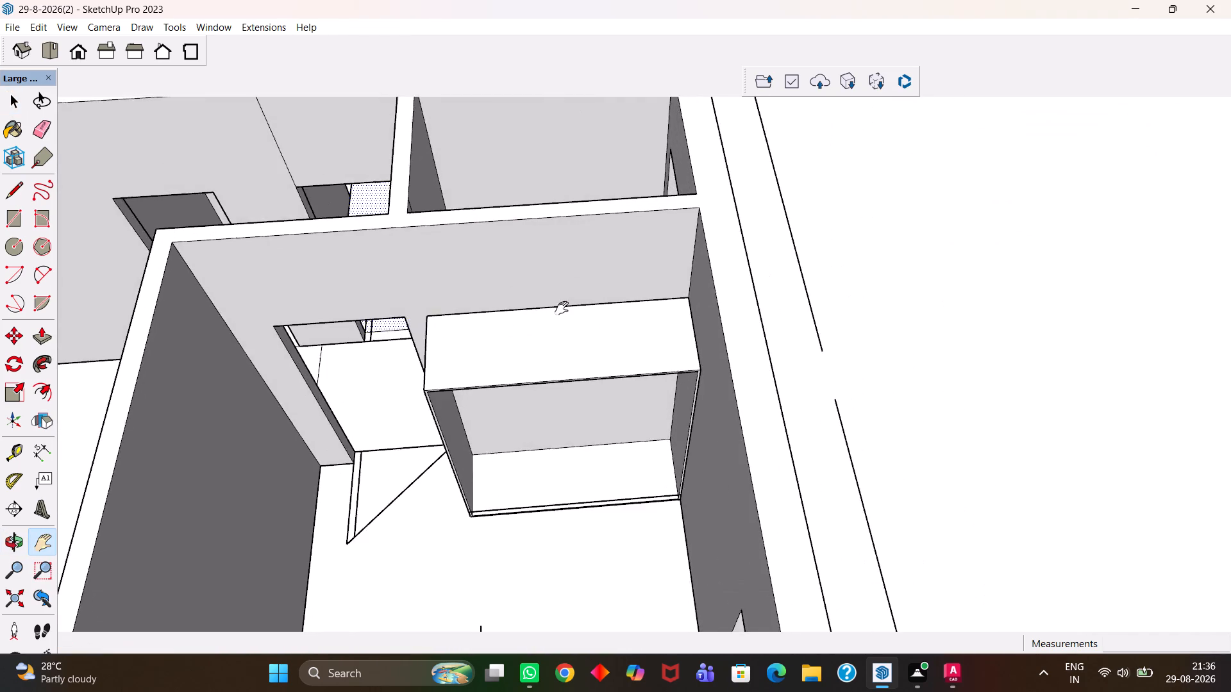
scroll(562, 315, "down", 7)
key("h")
scroll(559, 338, "down", 12)
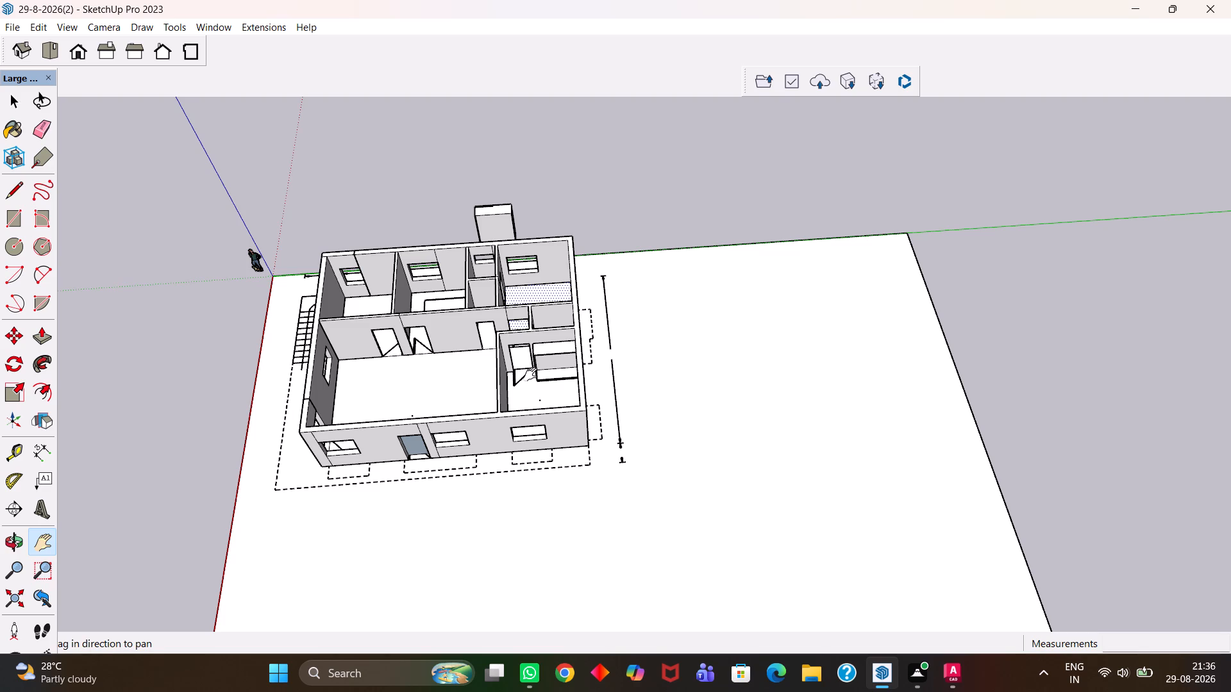
scroll(526, 376, "up", 4)
scroll(573, 405, "up", 2)
key("h")
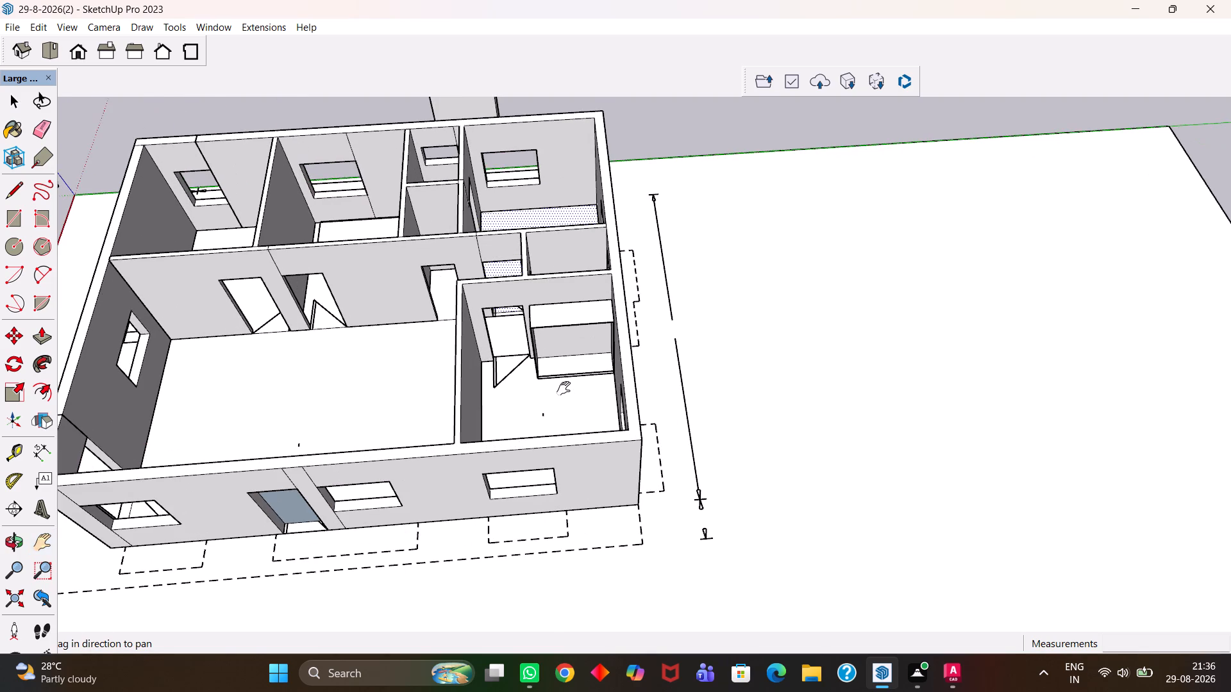
scroll(564, 384, "up", 4)
middle_click_drag(557, 378, 531, 442)
scroll(557, 395, "up", 1)
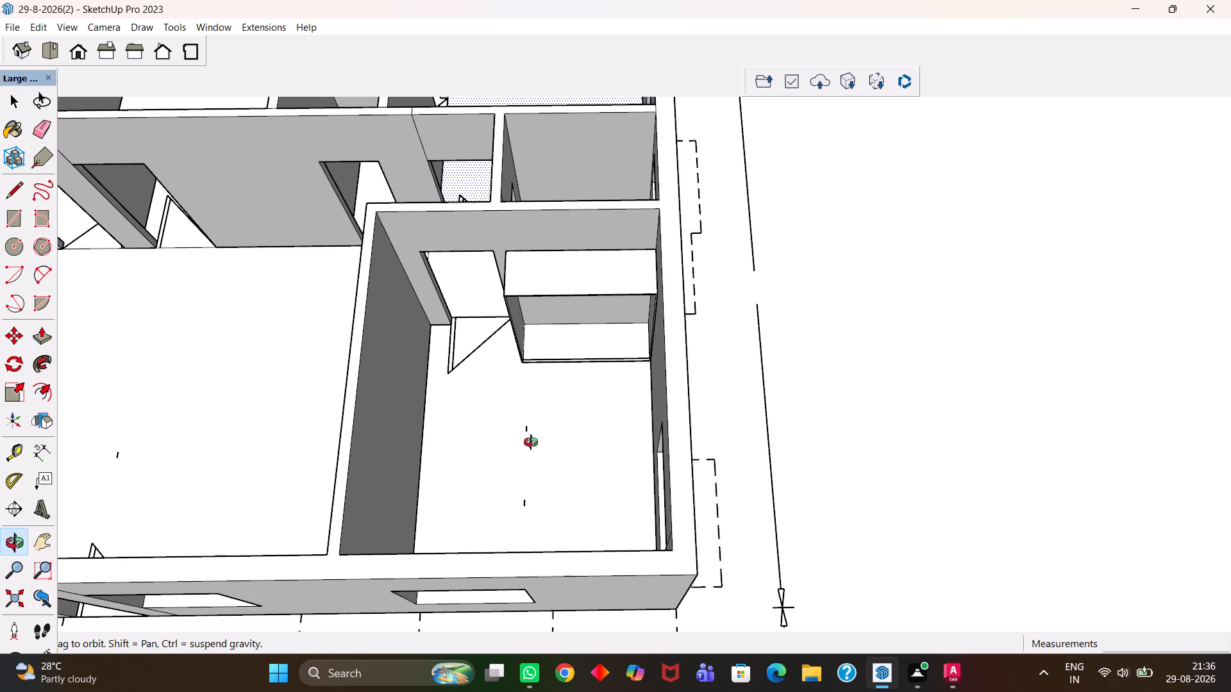
middle_click_drag(531, 442, 530, 441)
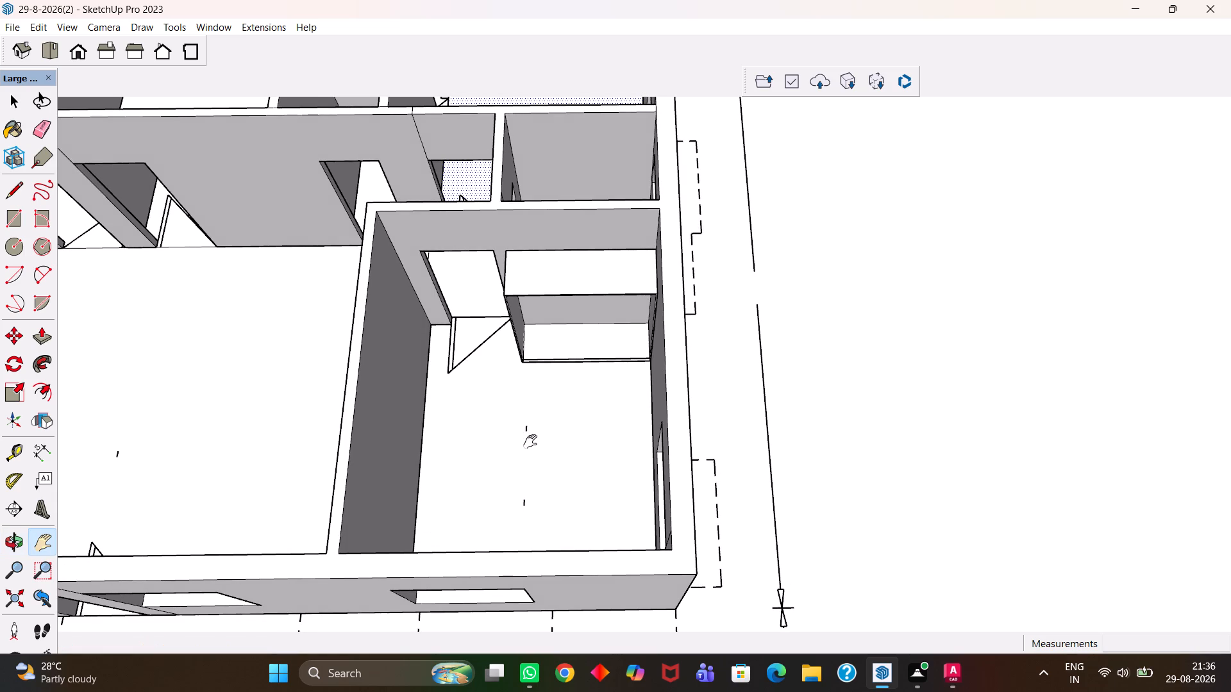
scroll(530, 441, "up", 7)
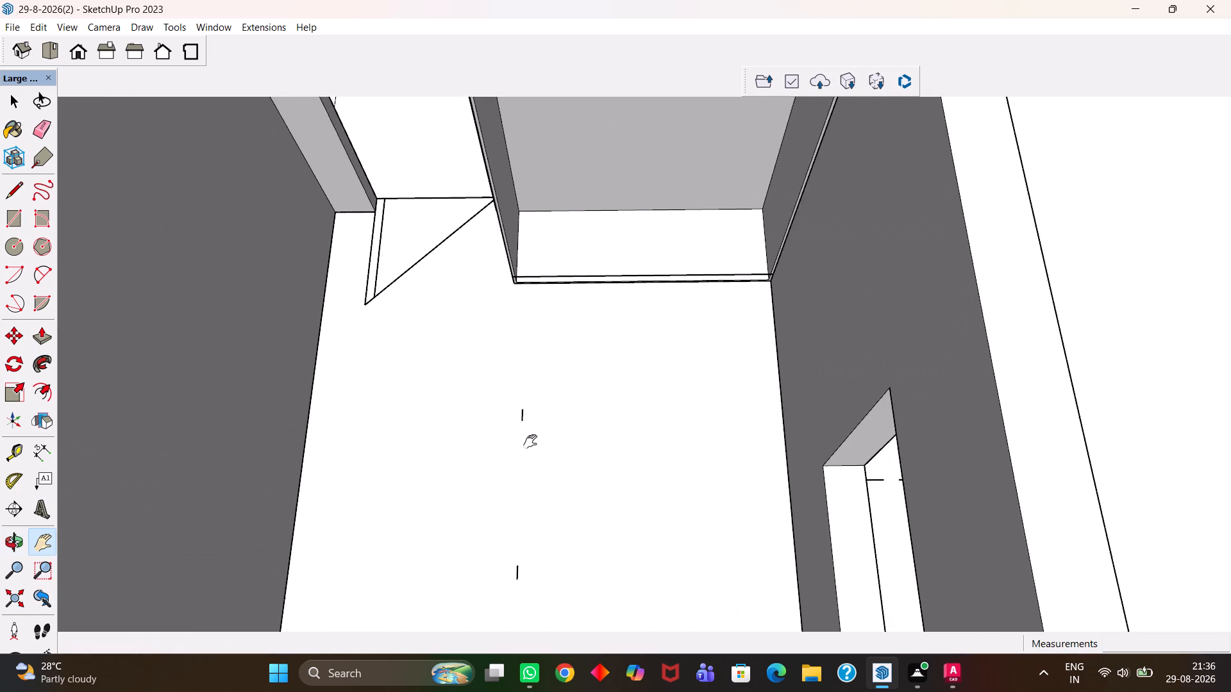
Open the front corner room's wardrobe for editing and raise its inner bottom face about 3 5/16" to the plinth line.
scroll(530, 441, "down", 5)
left_click_drag(600, 384, 557, 508)
scroll(554, 500, "up", 2)
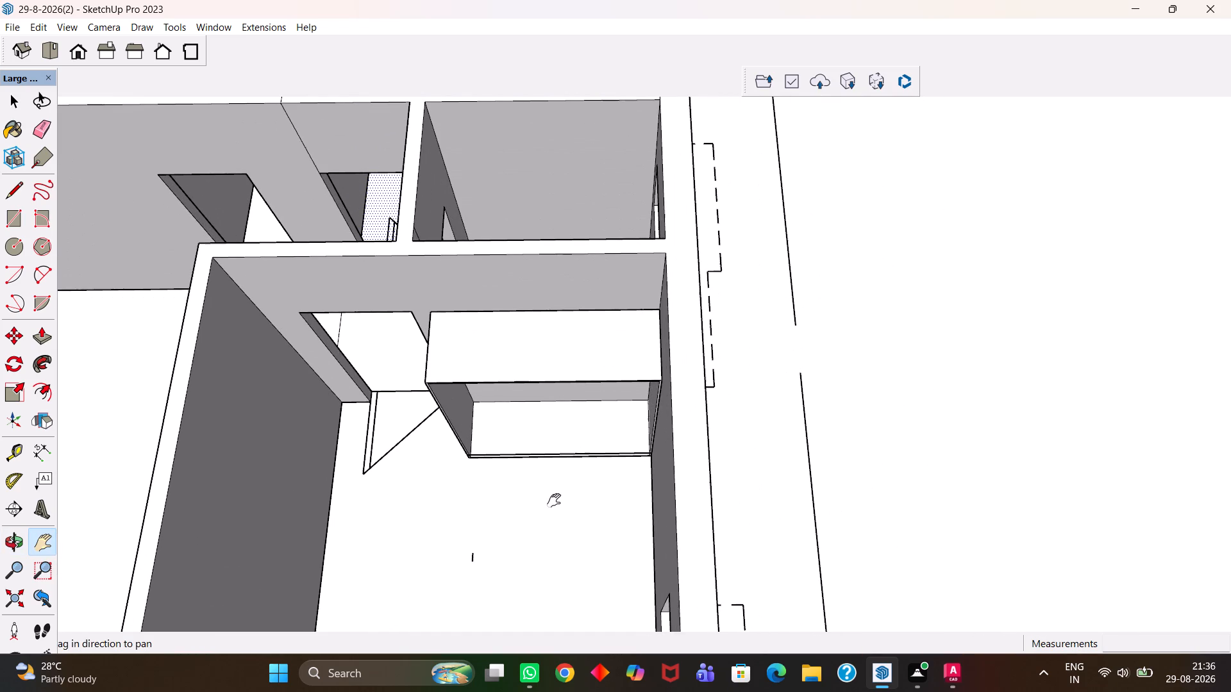
scroll(569, 488, "up", 1)
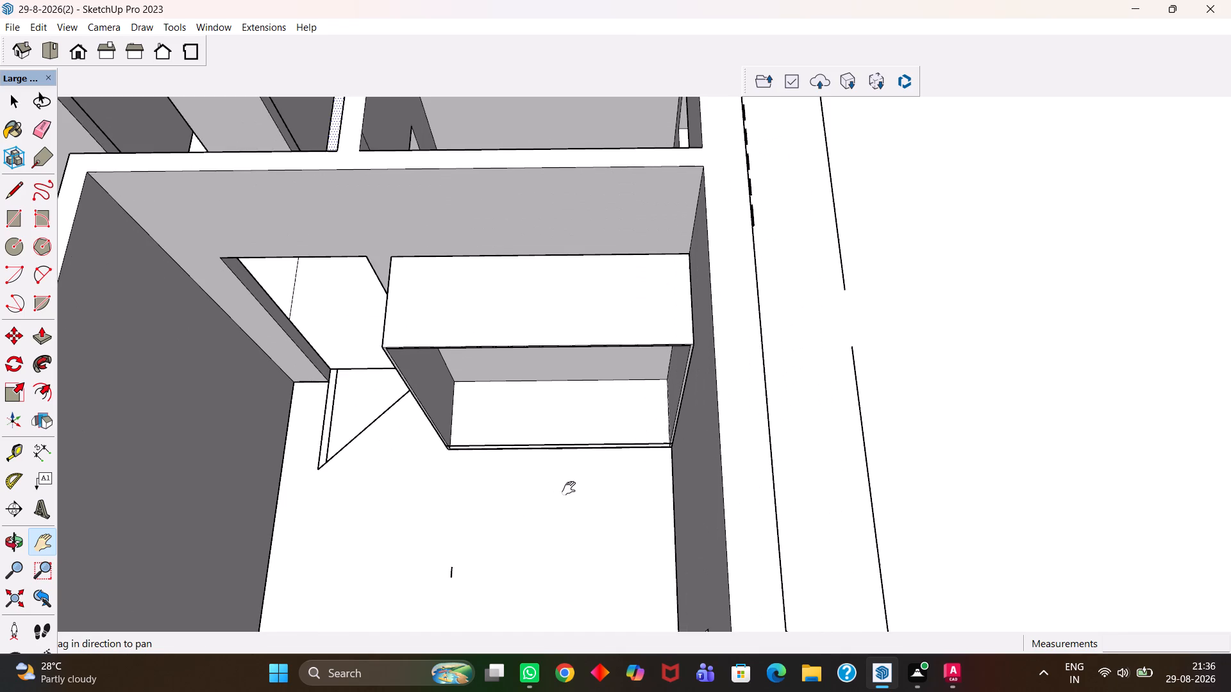
scroll(569, 488, "up", 5)
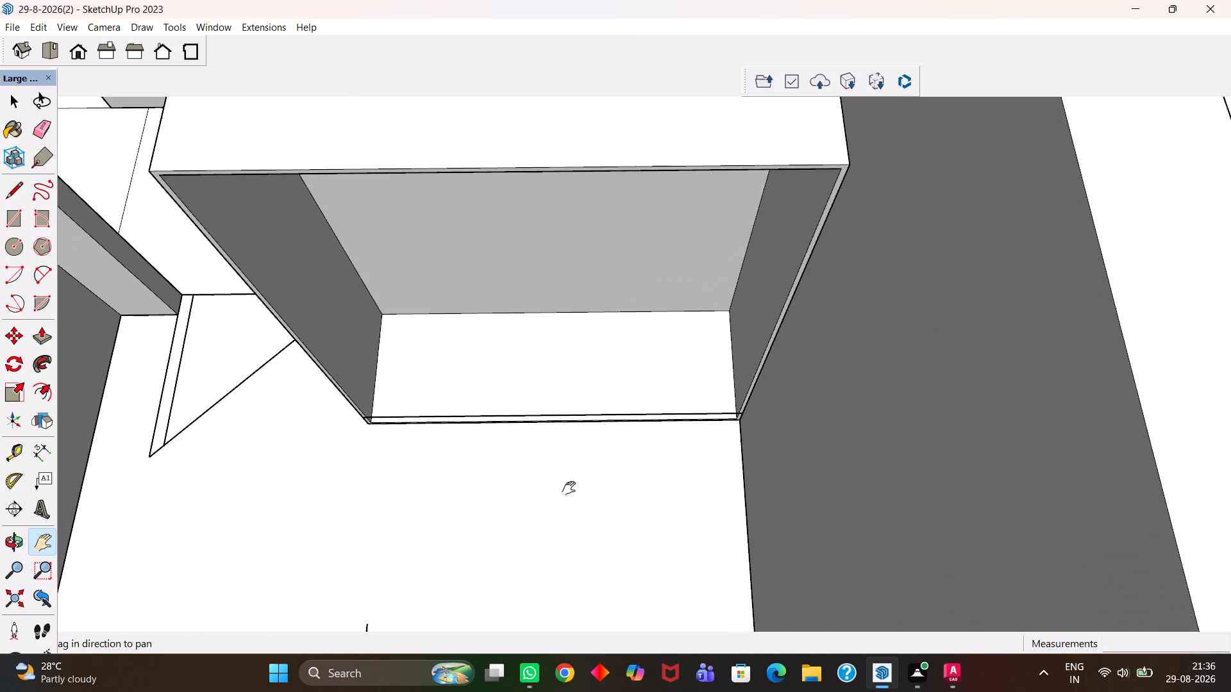
scroll(569, 488, "up", 3)
scroll(569, 488, "down", 3)
middle_click_drag(532, 422, 603, 386)
scroll(544, 415, "up", 6)
middle_click_drag(499, 443, 607, 220)
scroll(551, 222, "up", 1)
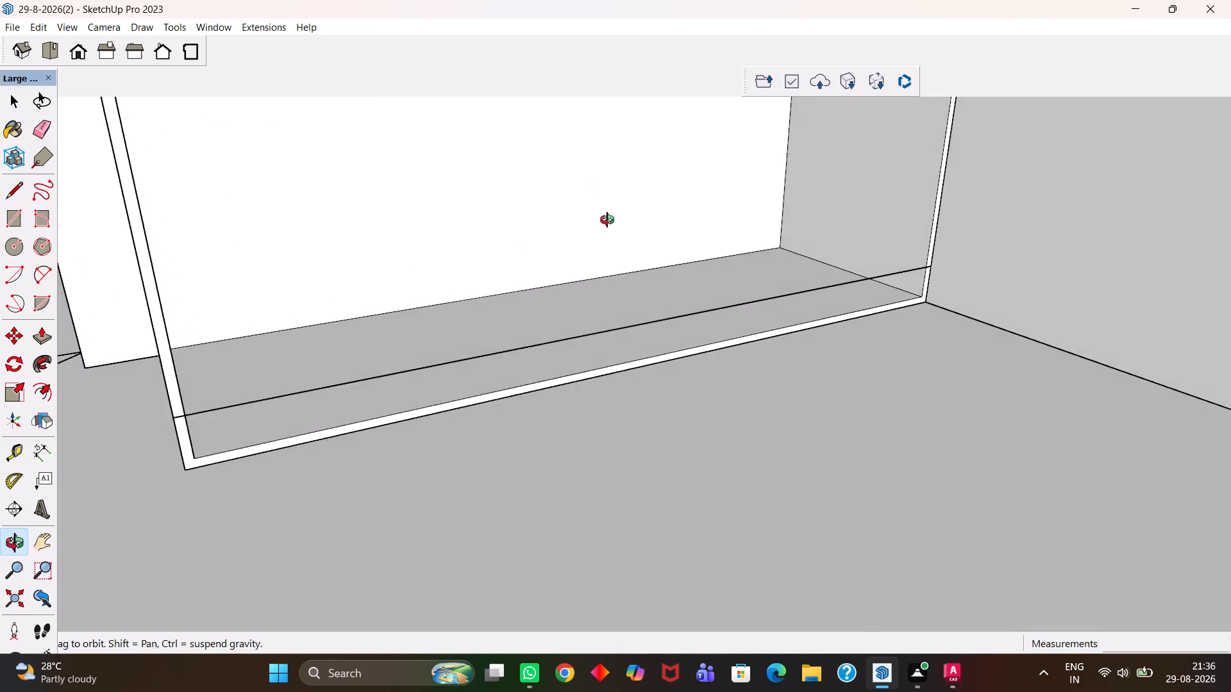
middle_click_drag(607, 220, 620, 241)
middle_click_drag(589, 311, 592, 318)
scroll(594, 261, "up", 1)
left_click_drag(544, 342, 662, 289)
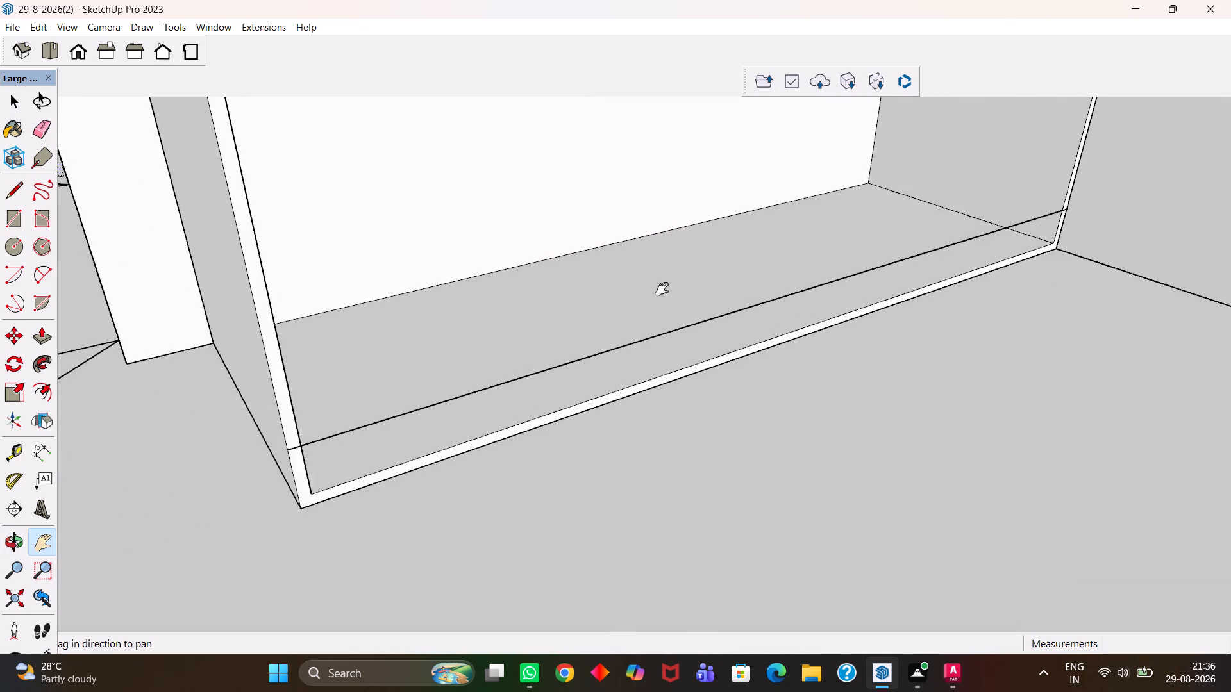
left_click_drag(662, 289, 670, 284)
scroll(664, 288, "down", 2)
middle_click_drag(658, 291, 619, 344)
scroll(626, 365, "up", 1)
key("space")
double_click(602, 352)
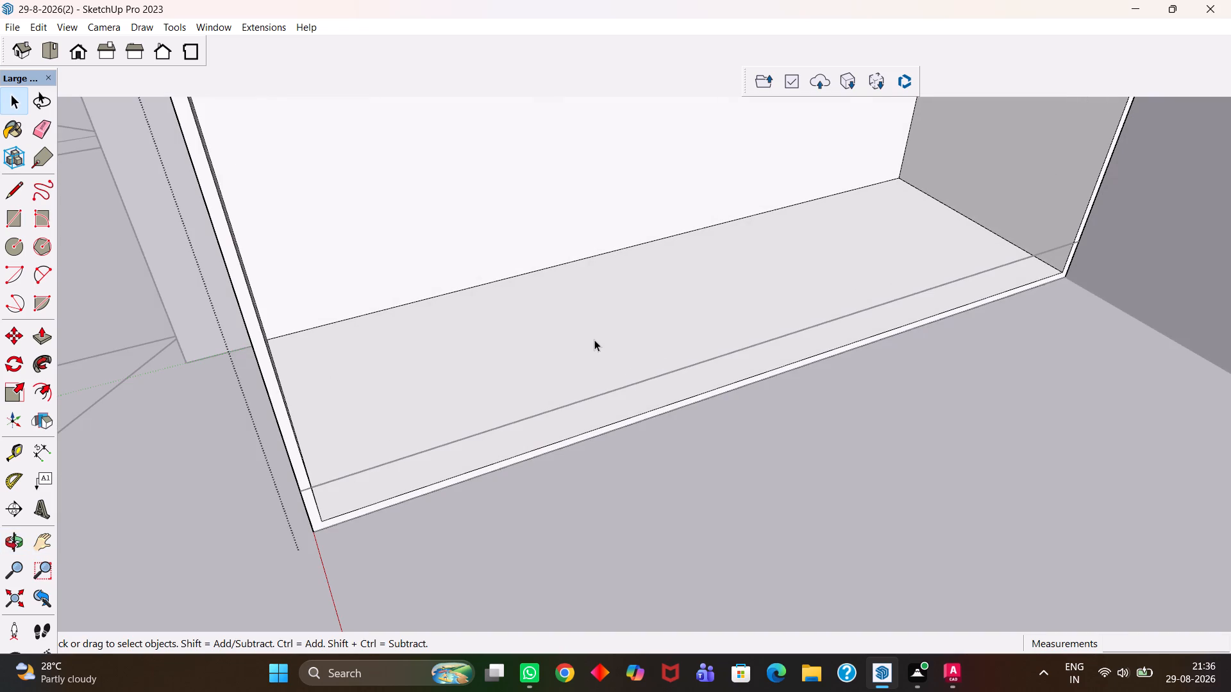
left_click(594, 340)
key("p")
left_click(594, 340)
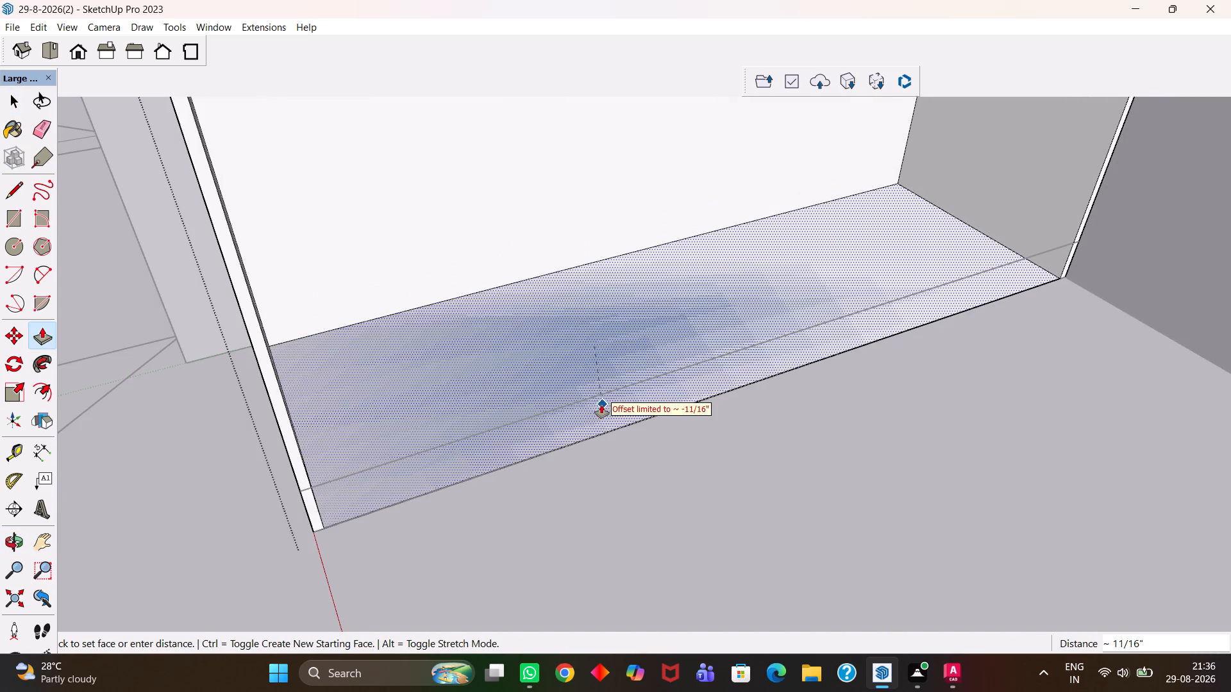
left_click(575, 401)
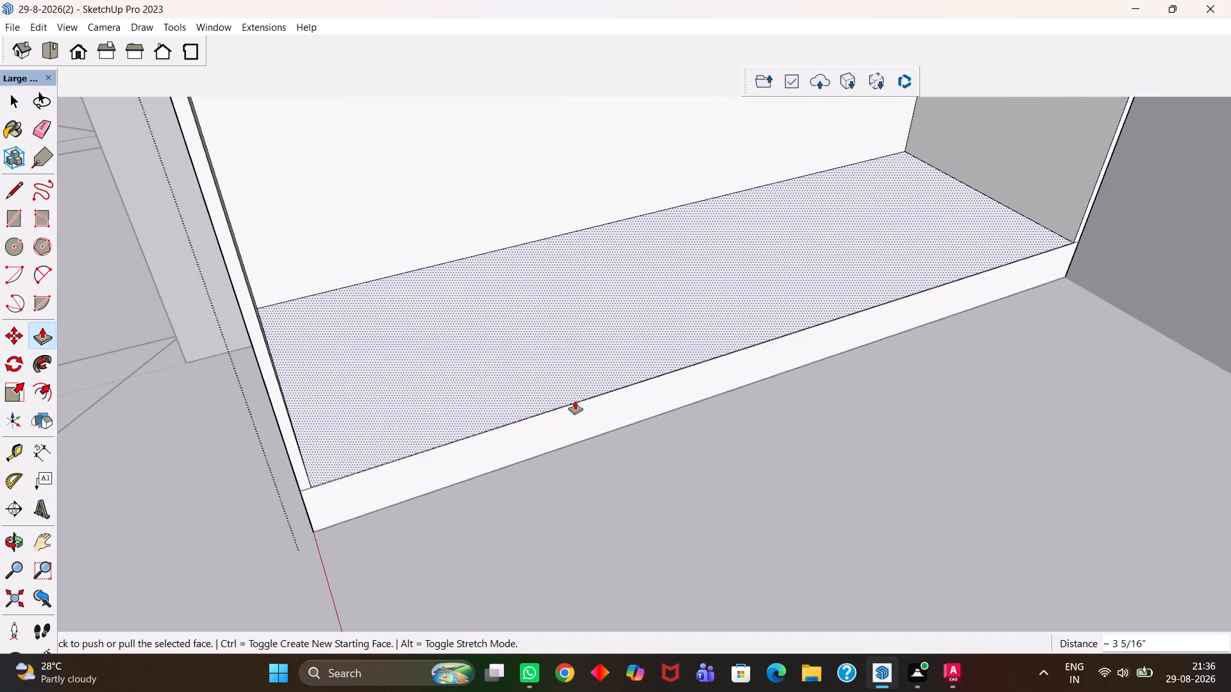
Extrude the wardrobe's raised bottom face upward by 18 mm as a separate bottom panel above the plinth.
key("h")
scroll(575, 401, "down", 5)
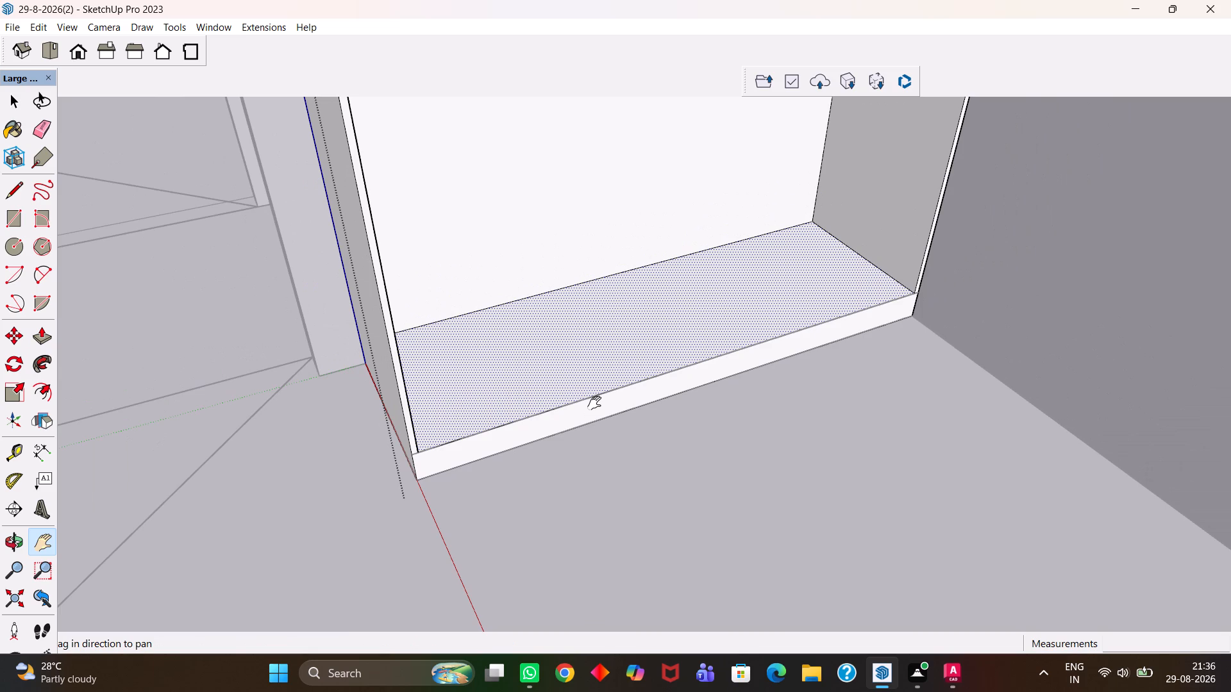
scroll(604, 413, "down", 5)
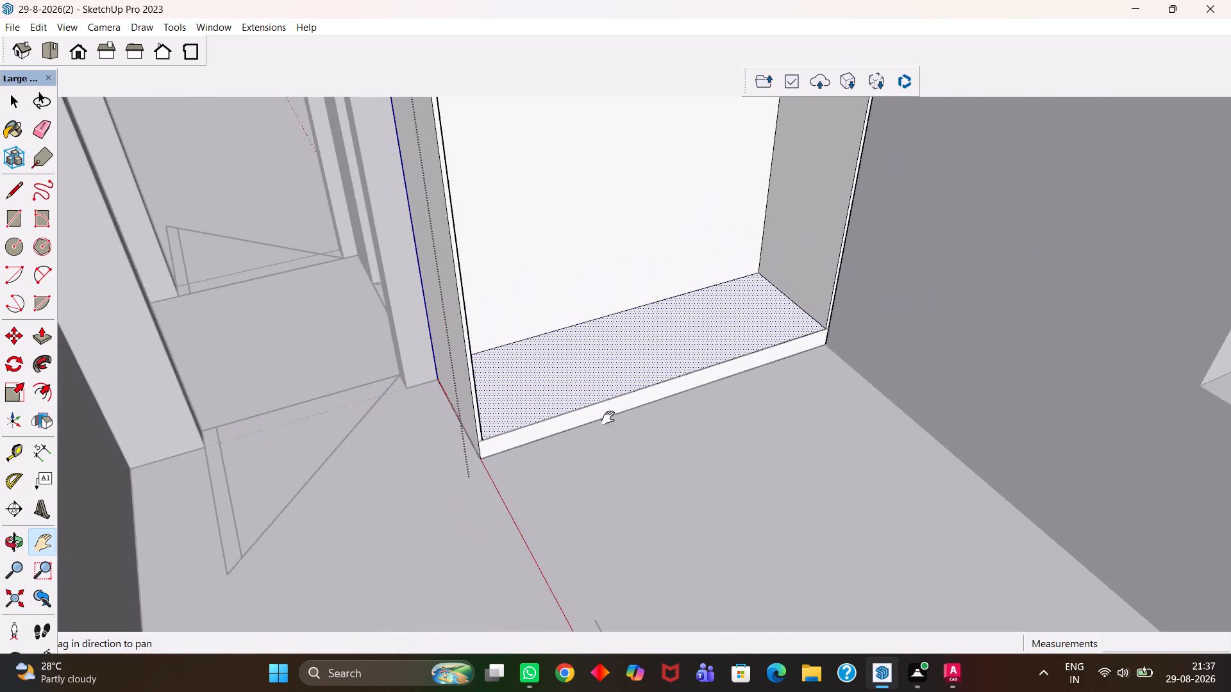
middle_click_drag(658, 426, 585, 456)
scroll(599, 383, "up", 1)
scroll(585, 441, "up", 6)
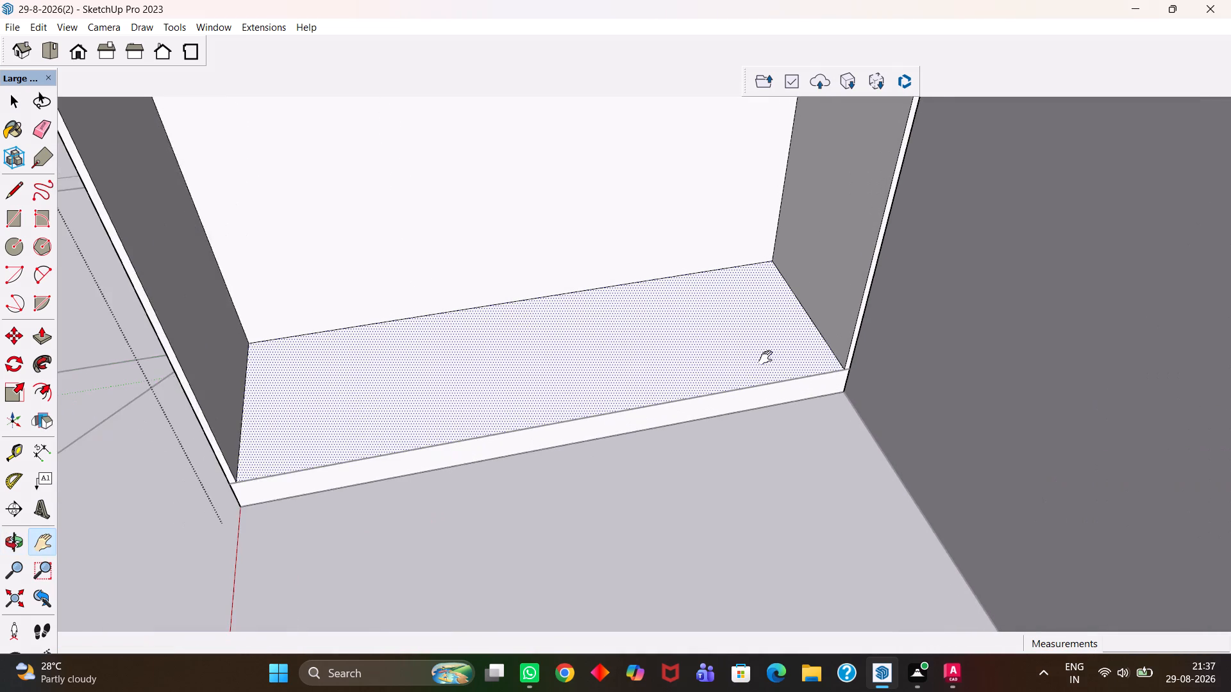
scroll(766, 358, "up", 4)
middle_click_drag(727, 368, 692, 399)
key("p")
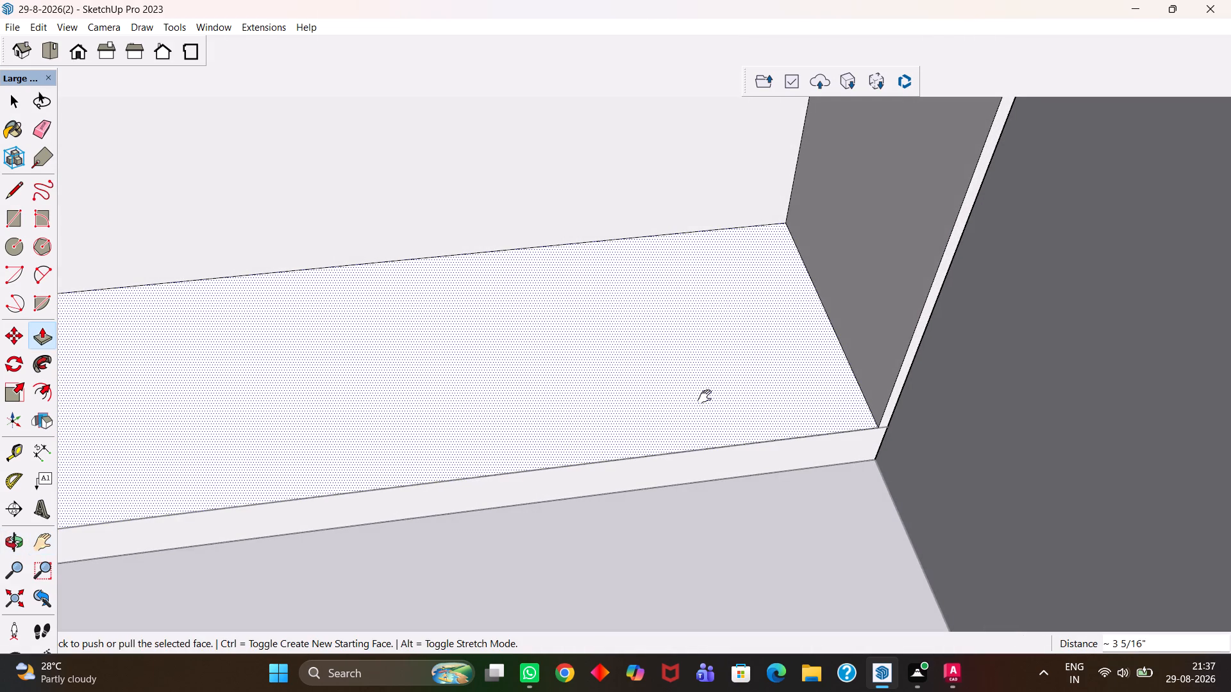
left_click(705, 397)
type("18mm")
key("Return")
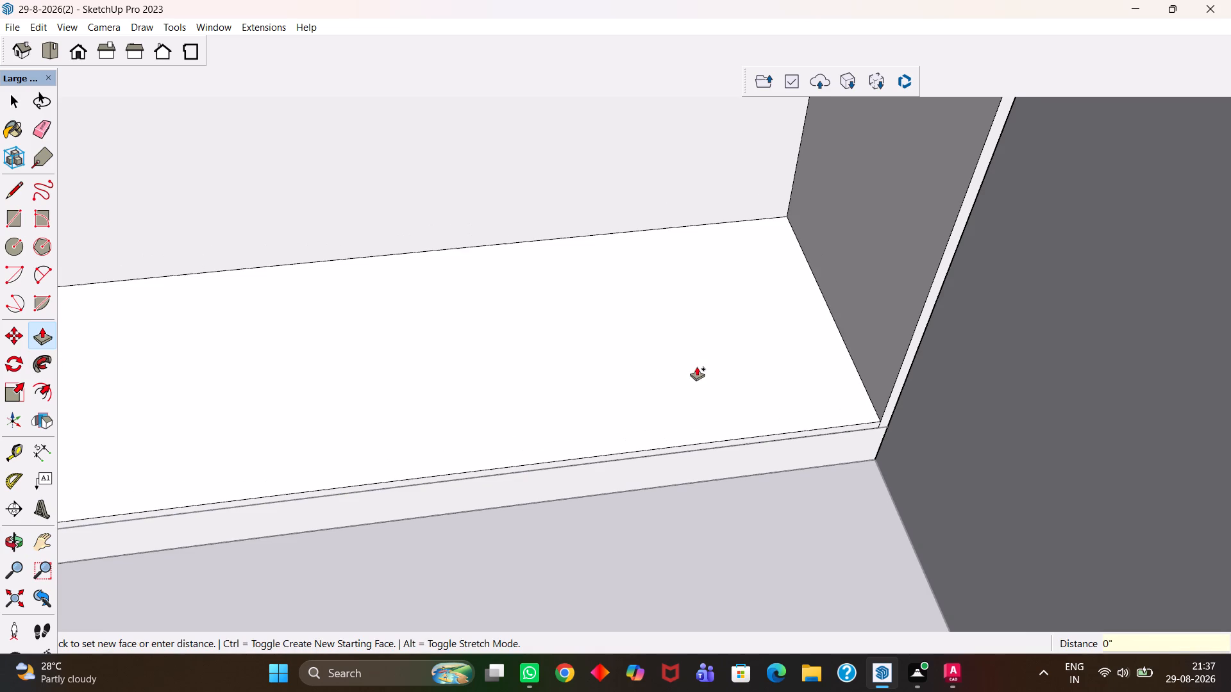
Place a front-to-back guide line at the middle of the wardrobe's bottom panel, about 2' 11 9/16" from its side edge.
key("h")
left_click_drag(637, 388, 800, 384)
scroll(757, 385, "down", 3)
middle_click_drag(755, 397, 724, 402)
key("t")
left_click(202, 400)
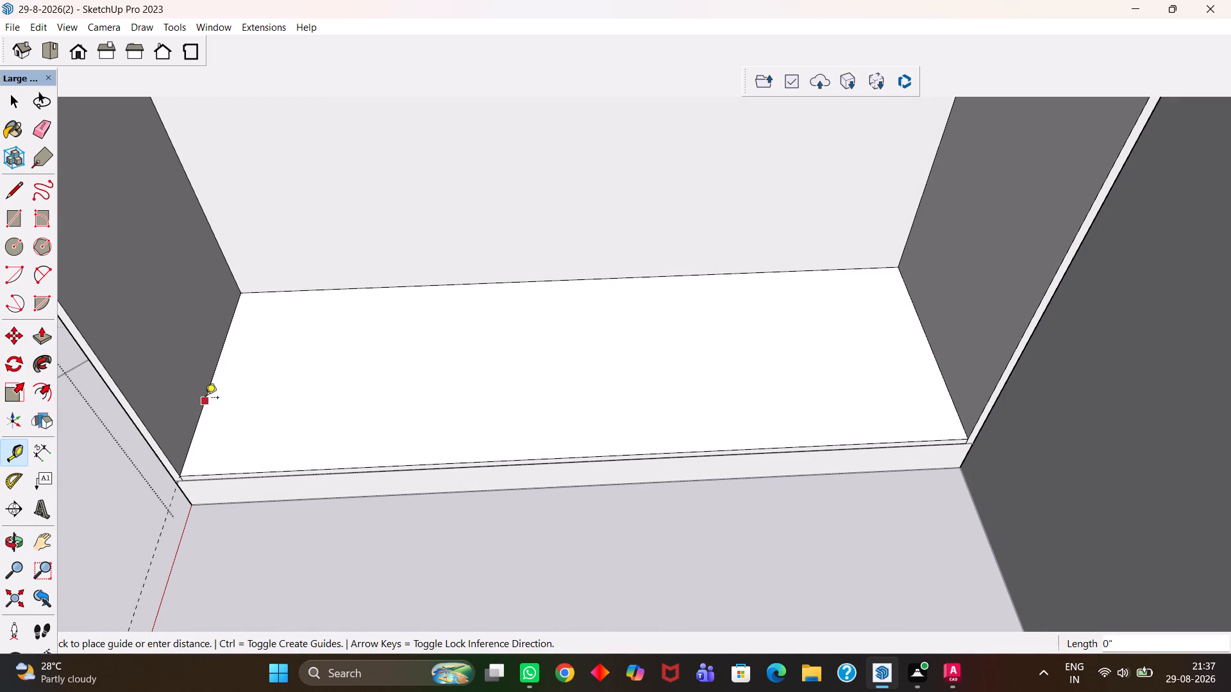
left_click(582, 457)
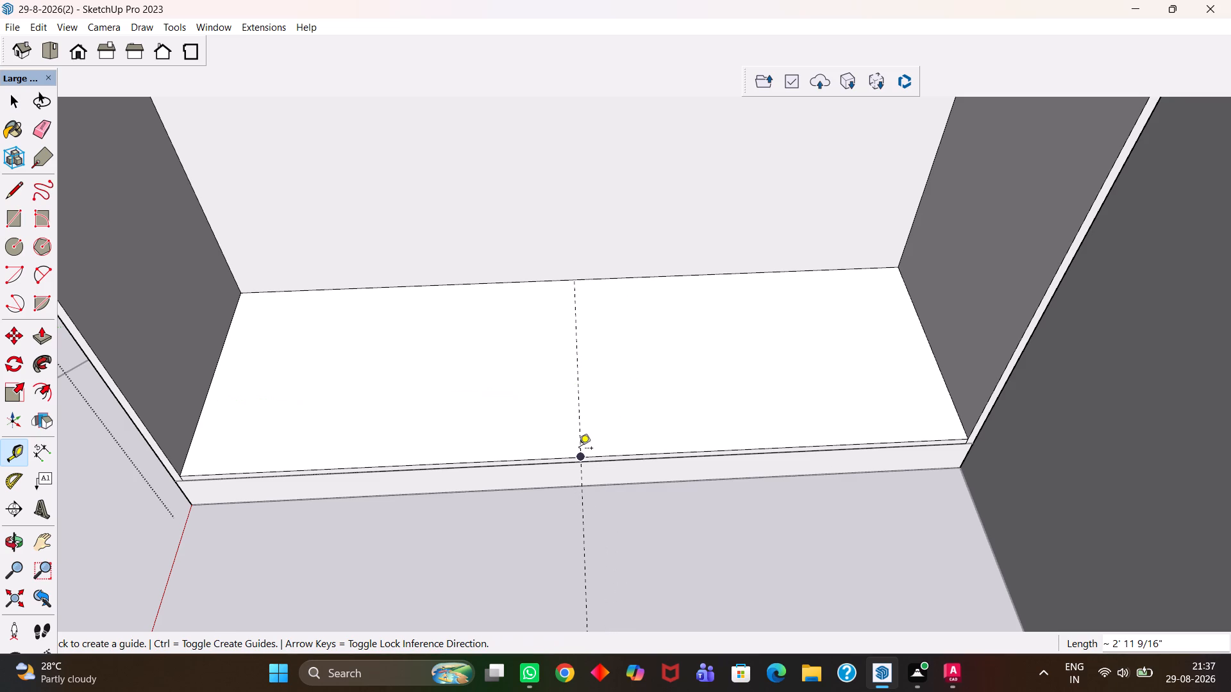
Place a guide line on the wardrobe's bottom panel 3" in from its front edge.
scroll(579, 449, "up", 3)
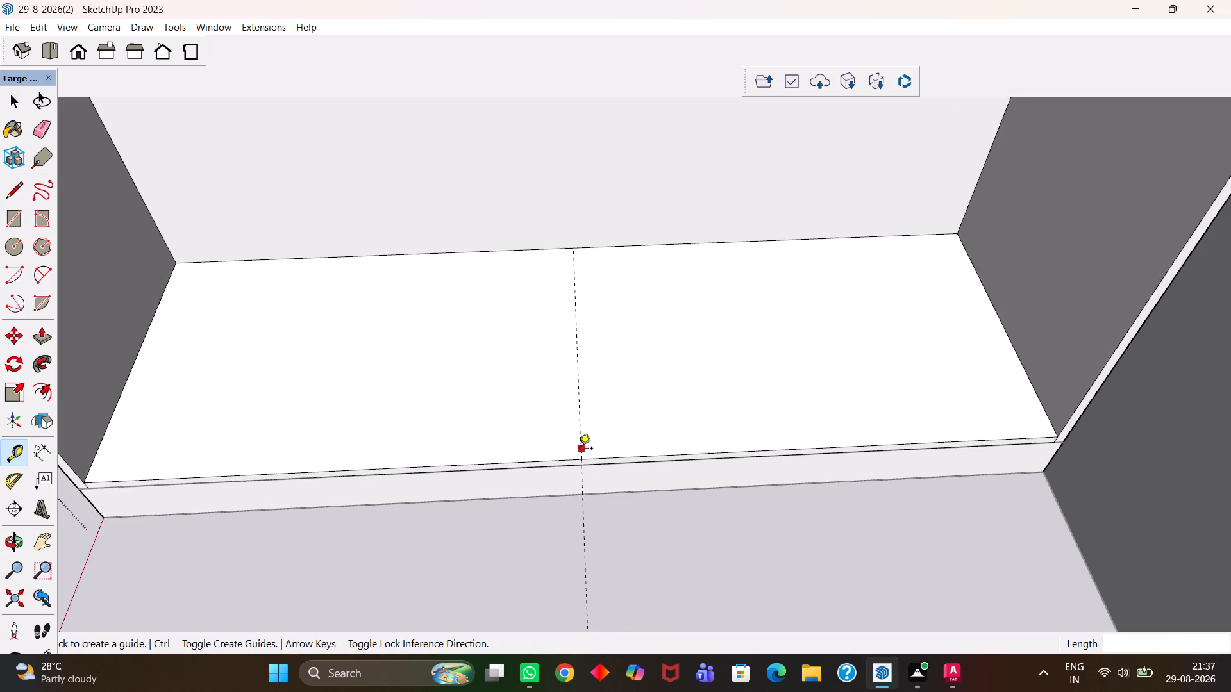
left_click(596, 459)
type("3\"")
key("Return")
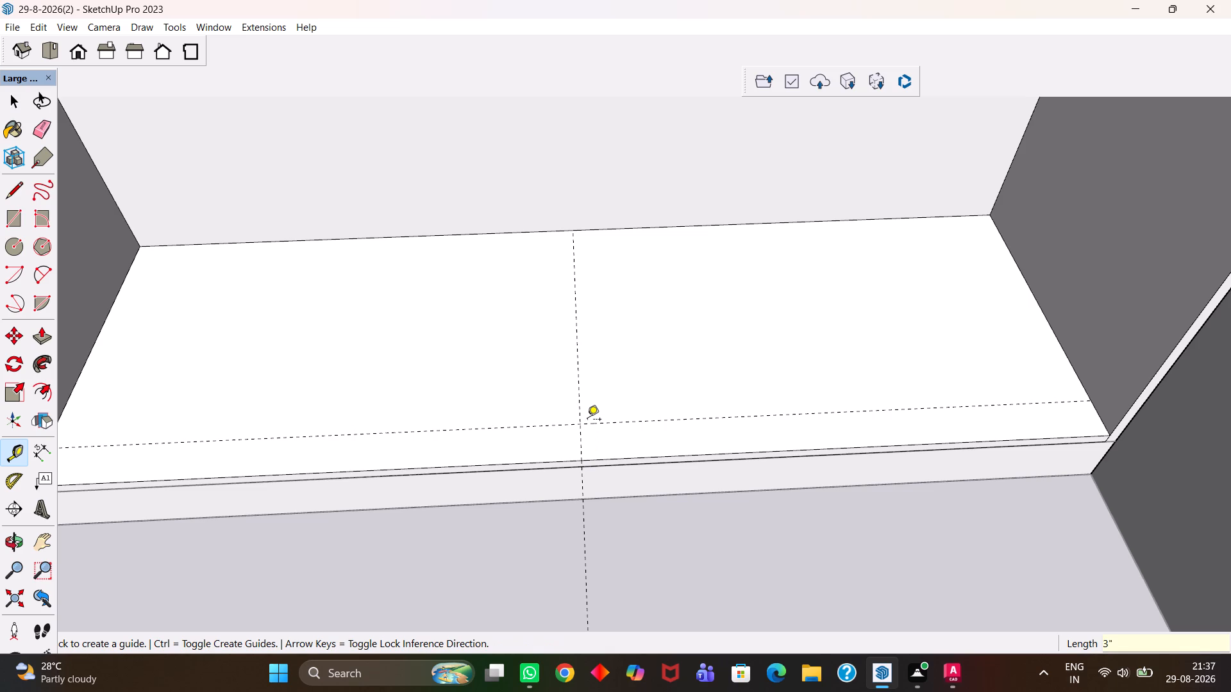
Place a second guide line 1.5" in front of the 3" guide on the wardrobe's bottom panel.
scroll(605, 423, "up", 3)
left_click(614, 423)
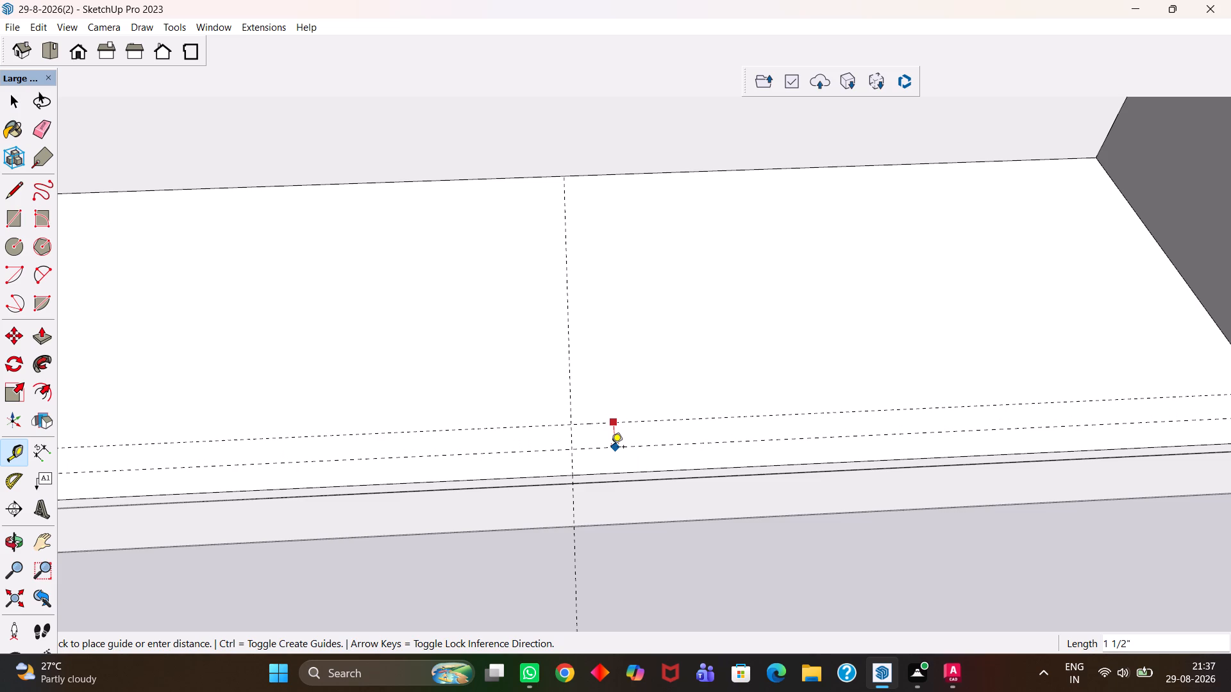
scroll(610, 449, "up", 2)
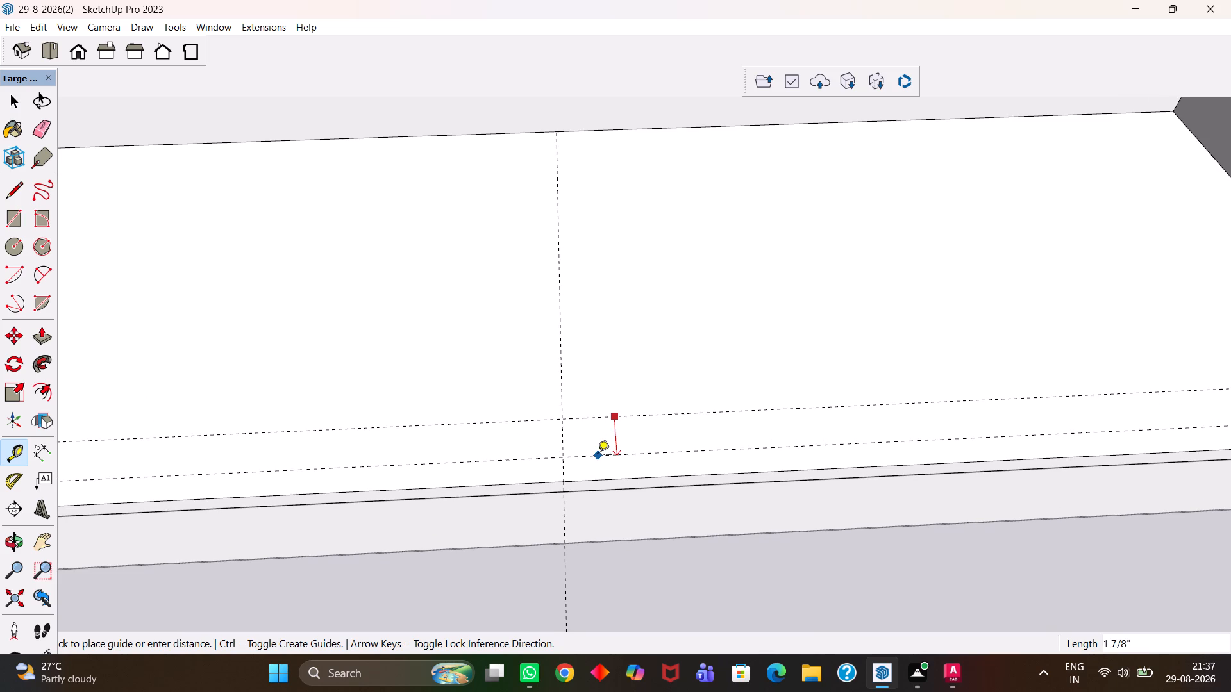
type("1.5\"")
key("Return")
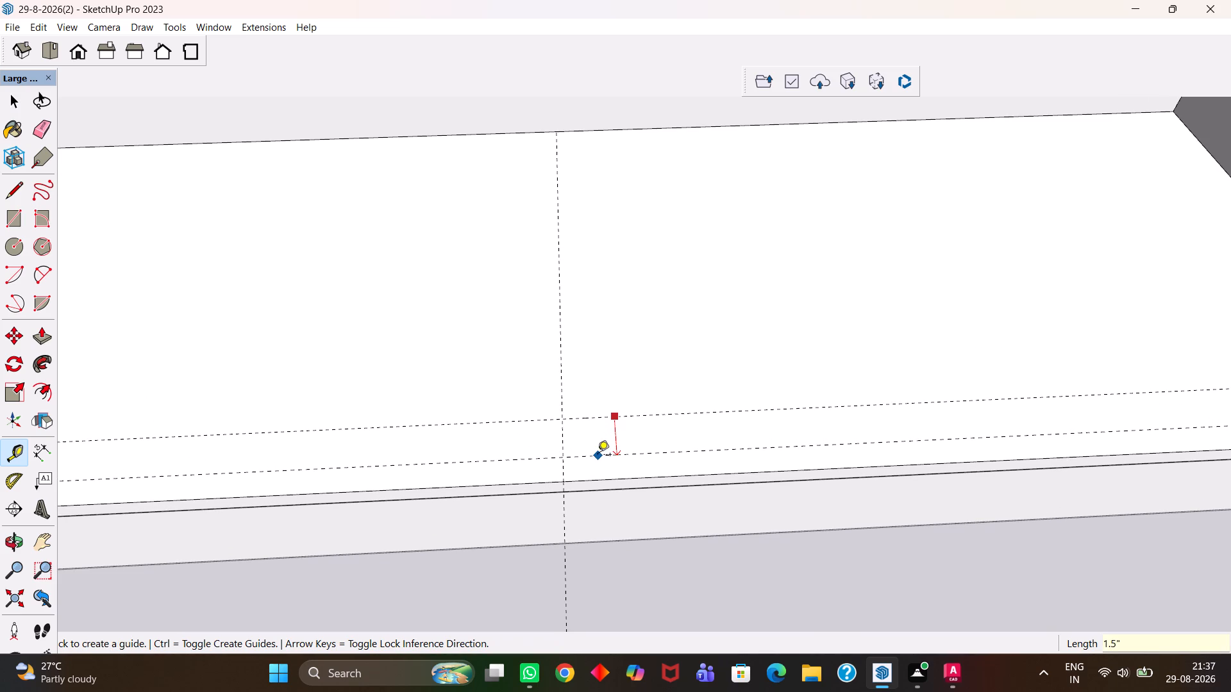
Draw a rectangle about 2' 11 9/16" by 1 1/2" between the two front guides, from the middle guide to the side panel.
key("h")
scroll(579, 452, "down", 8)
left_click_drag(657, 426, 537, 443)
scroll(540, 440, "up", 1)
middle_click_drag(546, 436, 566, 446)
scroll(566, 446, "up", 2)
left_click_drag(623, 473, 605, 468)
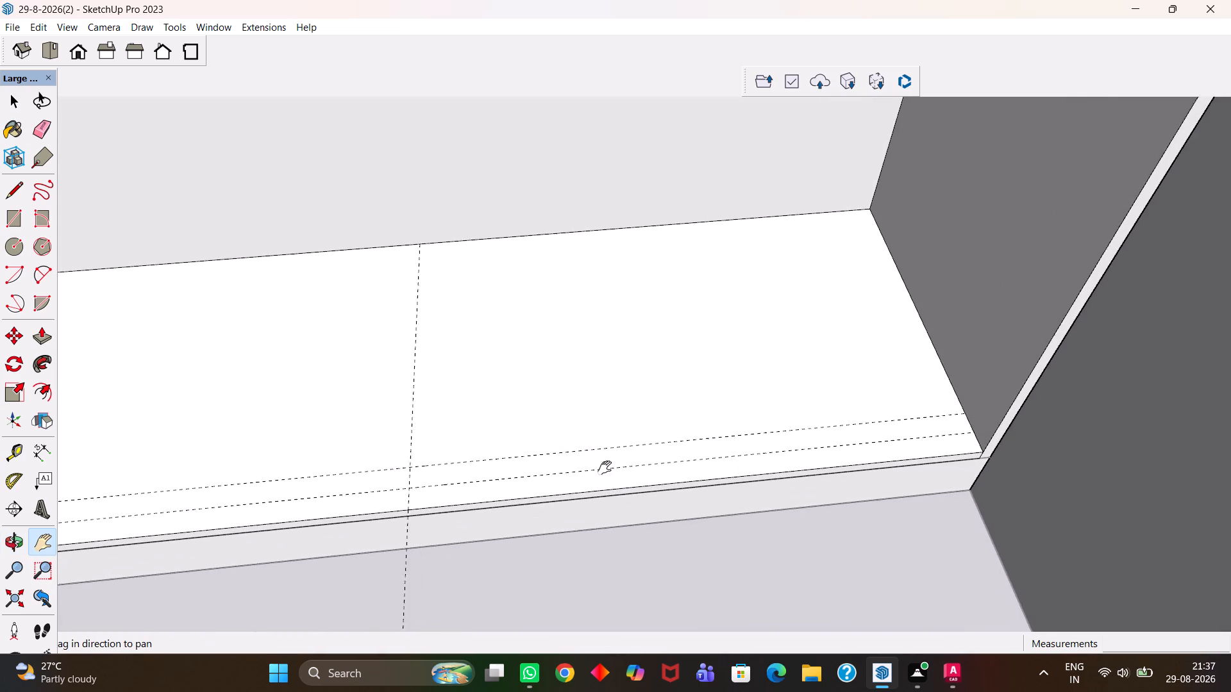
left_click_drag(605, 468, 553, 432)
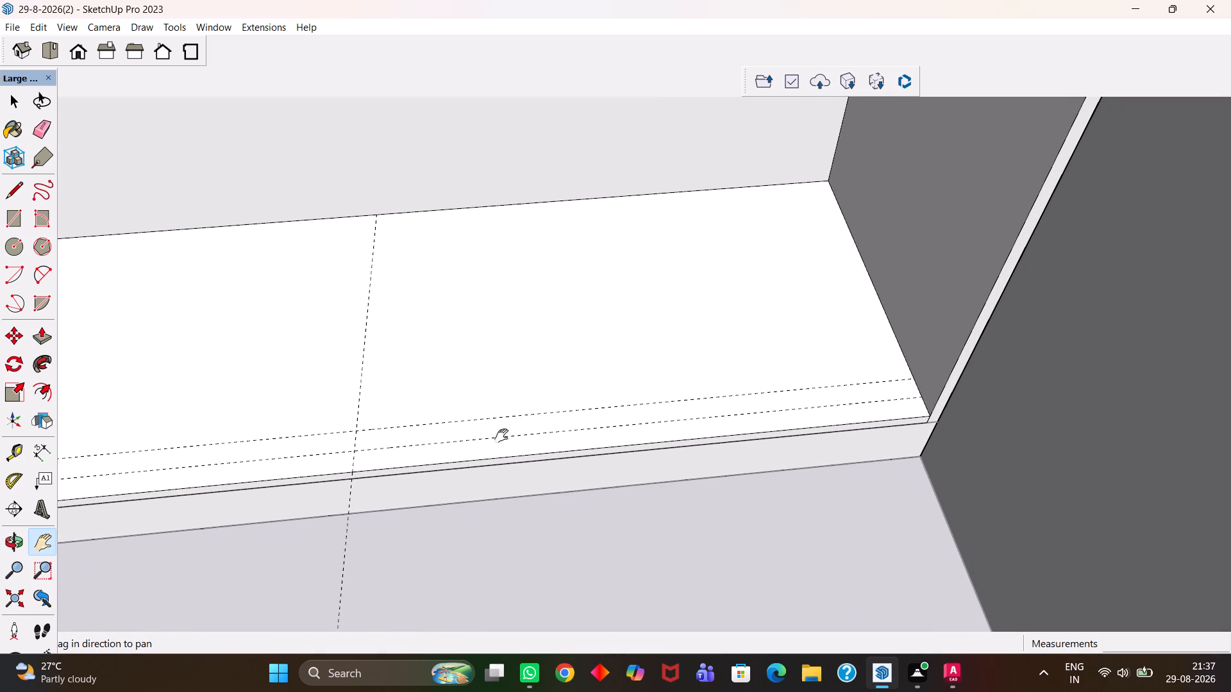
scroll(412, 455, "up", 3)
key("r")
scroll(435, 411, "down", 5)
left_click(374, 416)
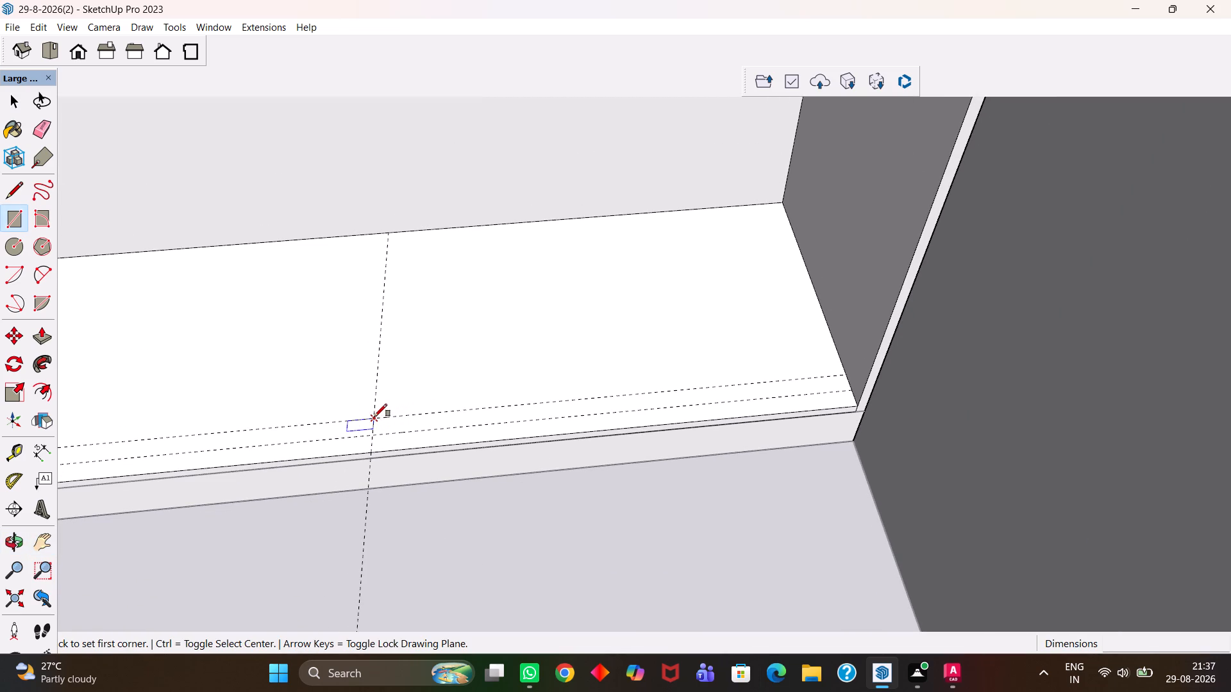
left_click(849, 393)
Copy the narrow strip face from the wardrobe's bottom panel to clear space outside the house, about 30' 8 13/16" away.
key("h")
scroll(795, 379, "down", 10)
left_click_drag(794, 378, 691, 429)
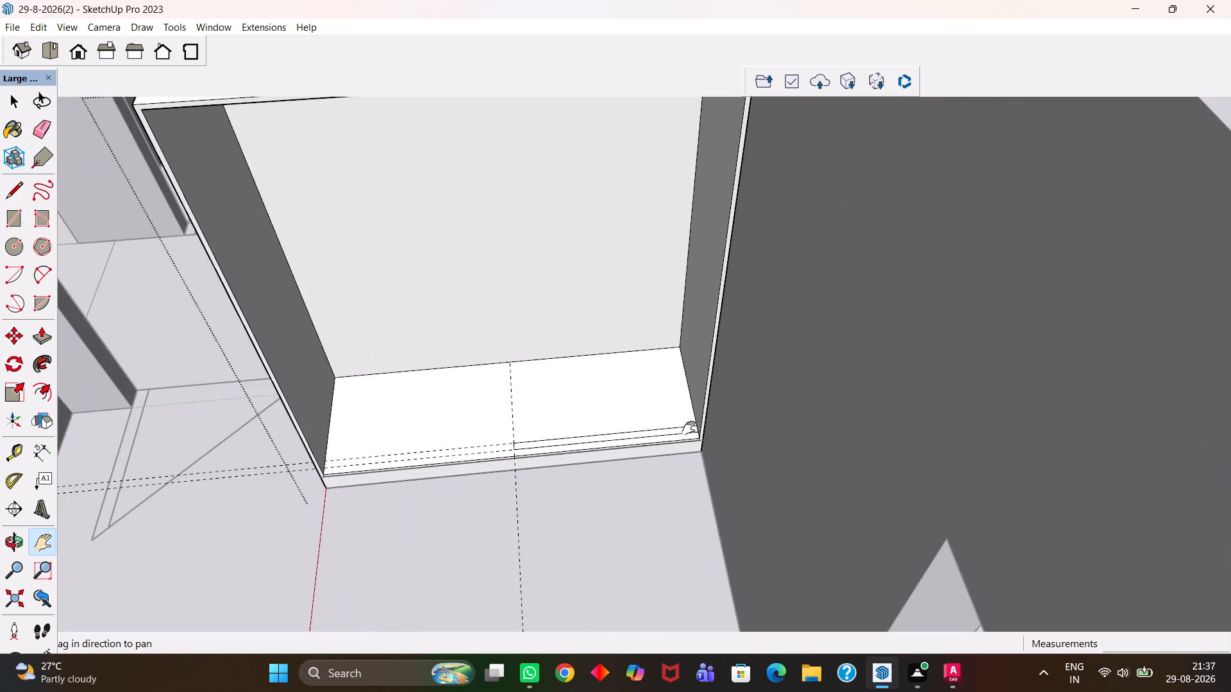
scroll(682, 416, "down", 6)
scroll(682, 416, "up", 4)
key("space")
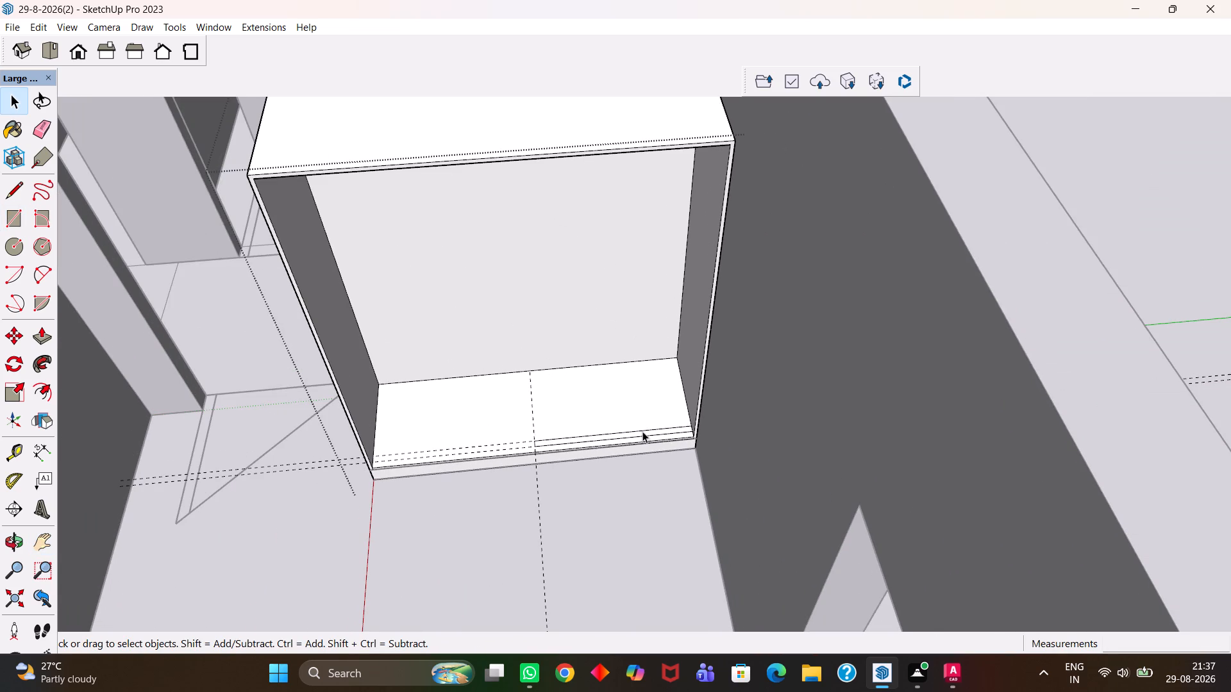
left_click(642, 432)
scroll(642, 432, "down", 13)
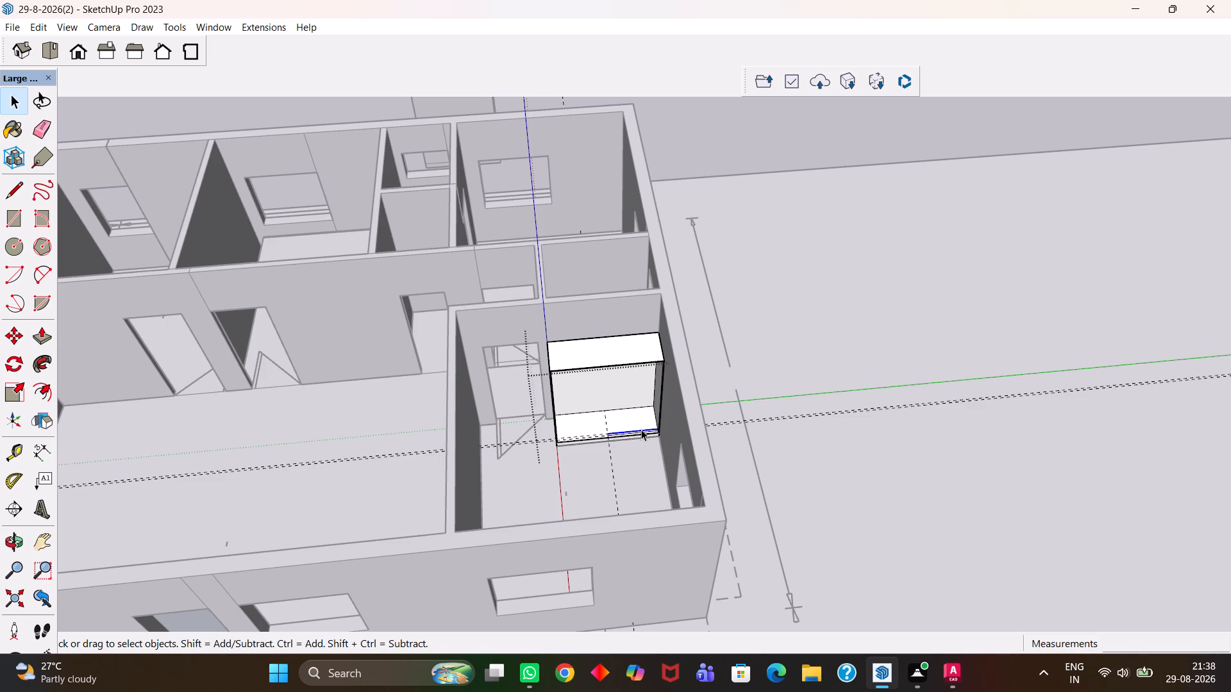
scroll(637, 440, "up", 11)
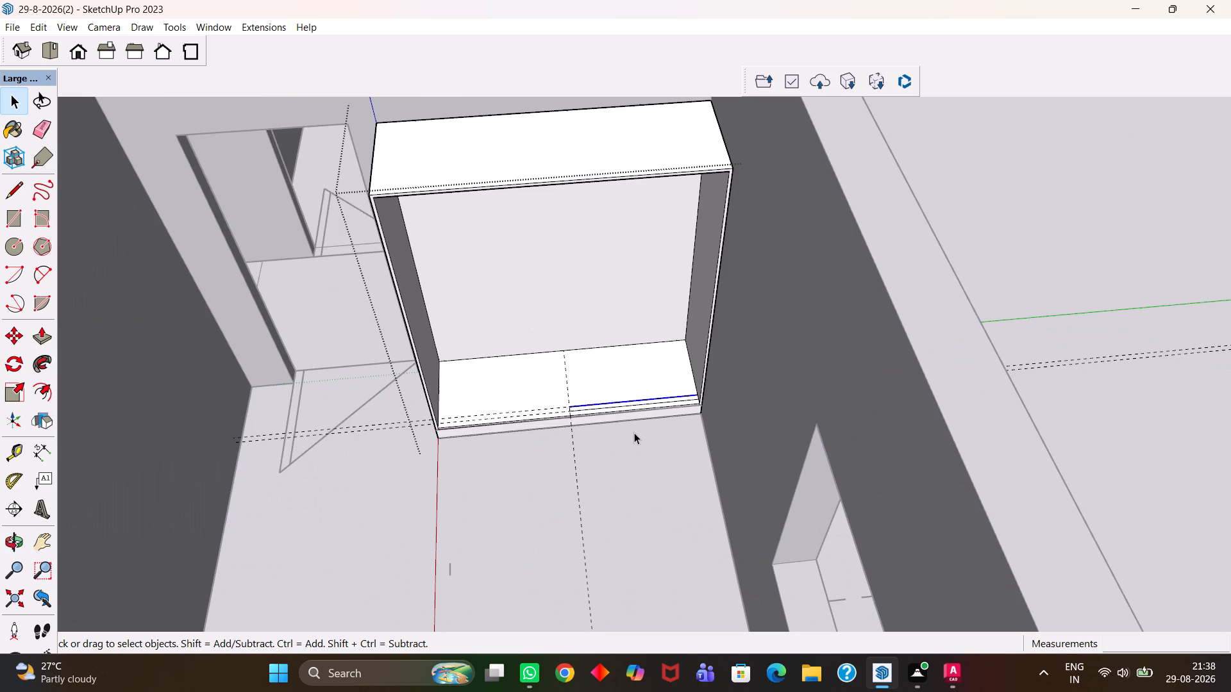
scroll(634, 432, "up", 5)
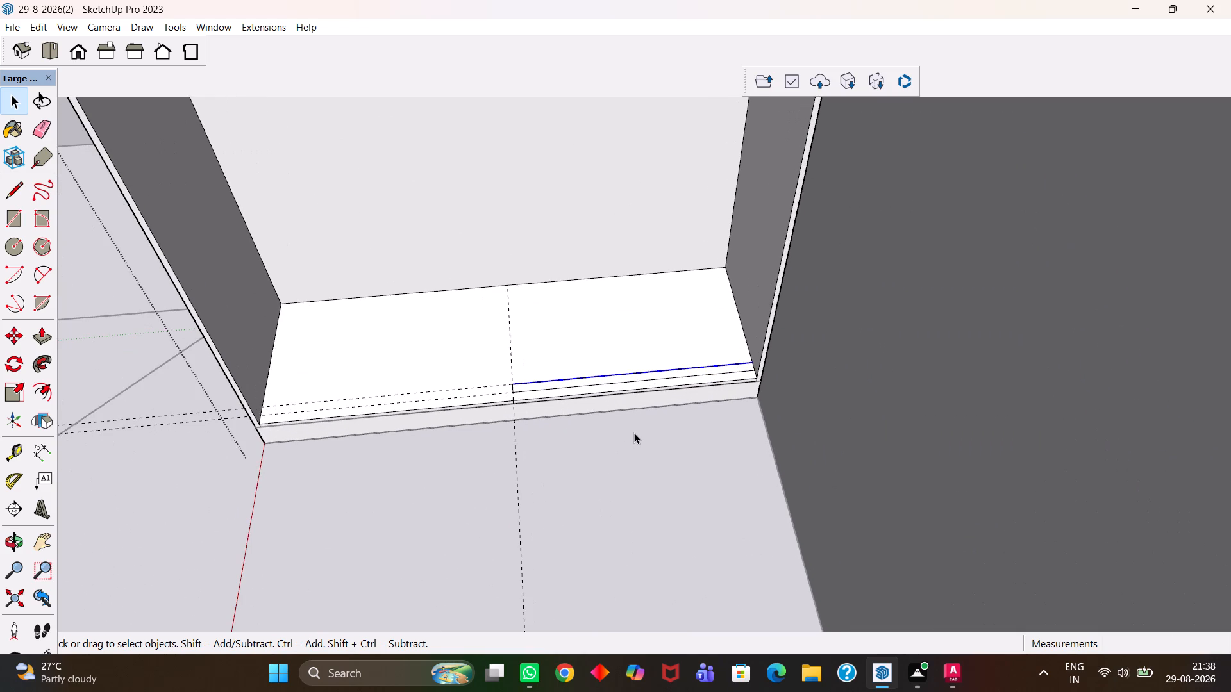
scroll(634, 432, "down", 8)
scroll(634, 411, "up", 9)
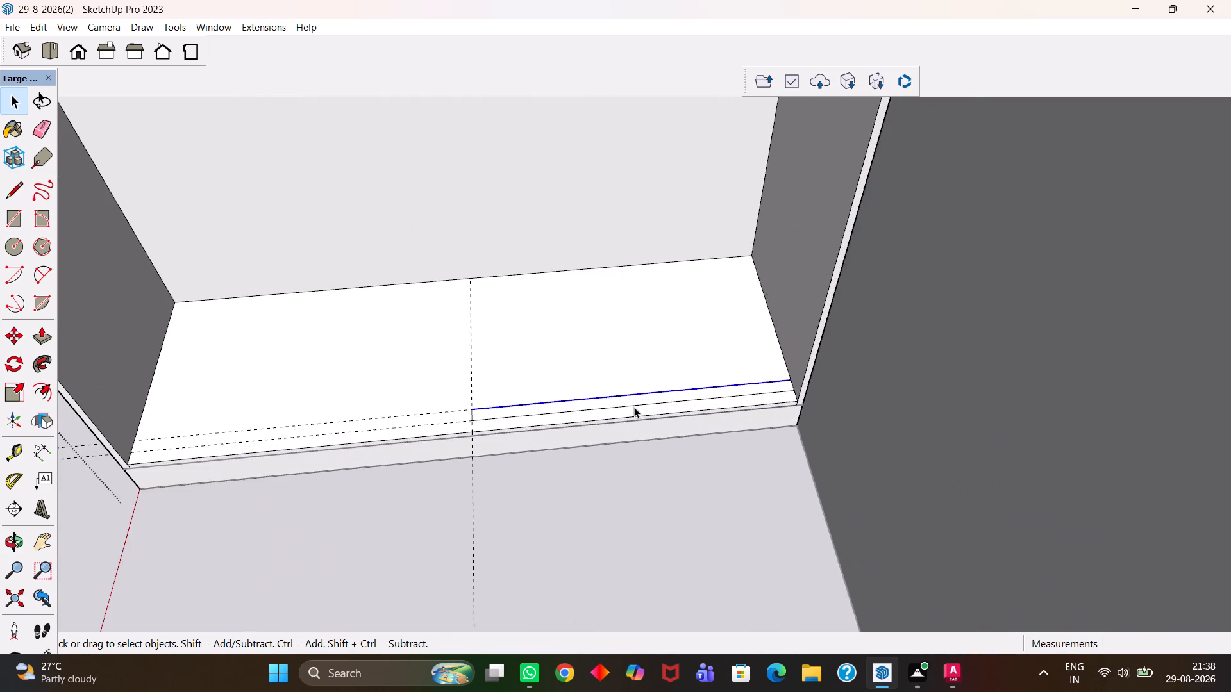
scroll(634, 407, "up", 6)
left_click(657, 402)
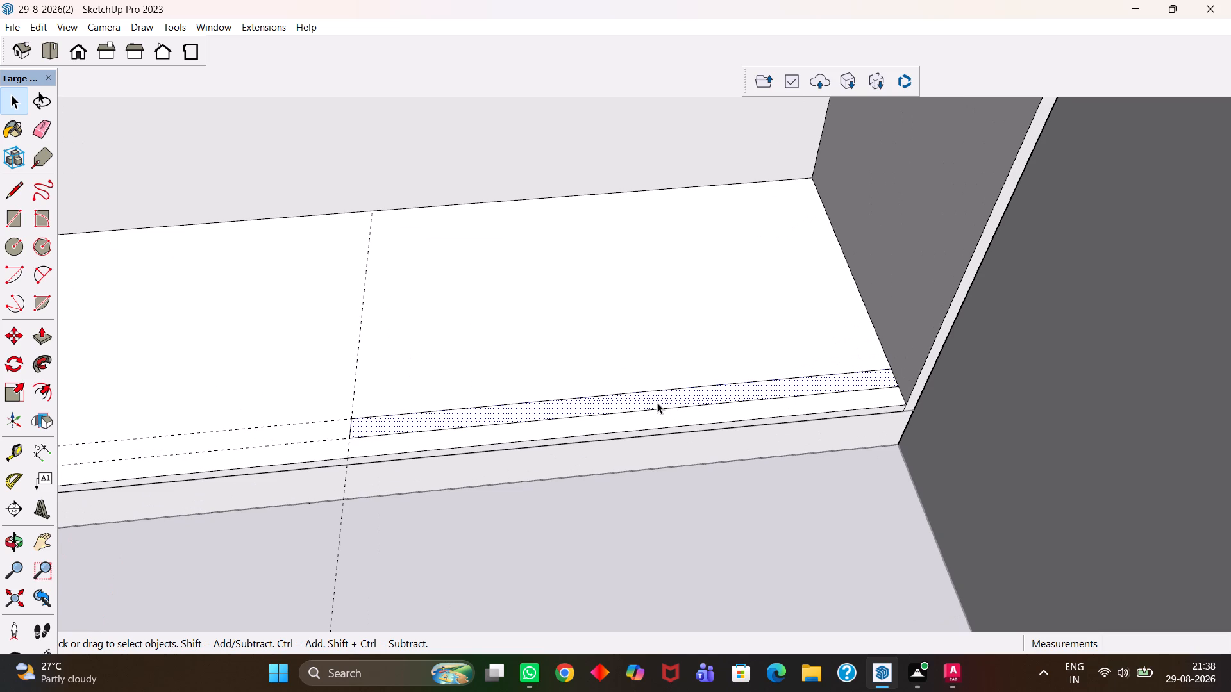
scroll(657, 402, "down", 2)
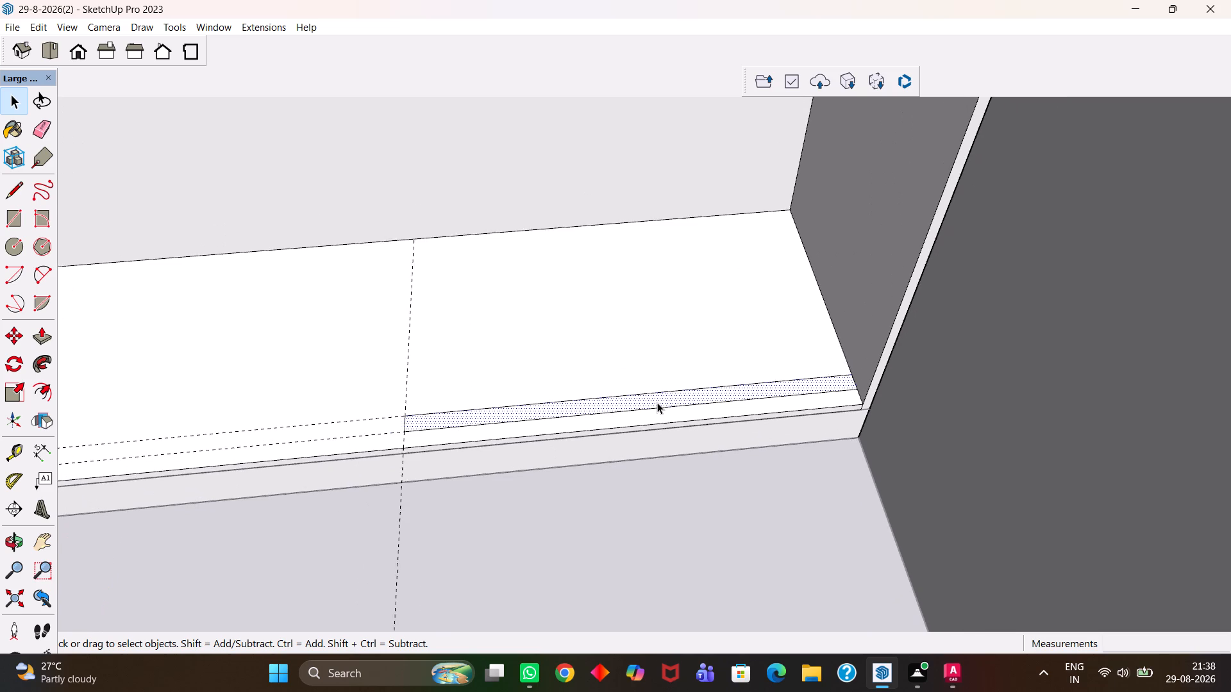
scroll(657, 402, "down", 2)
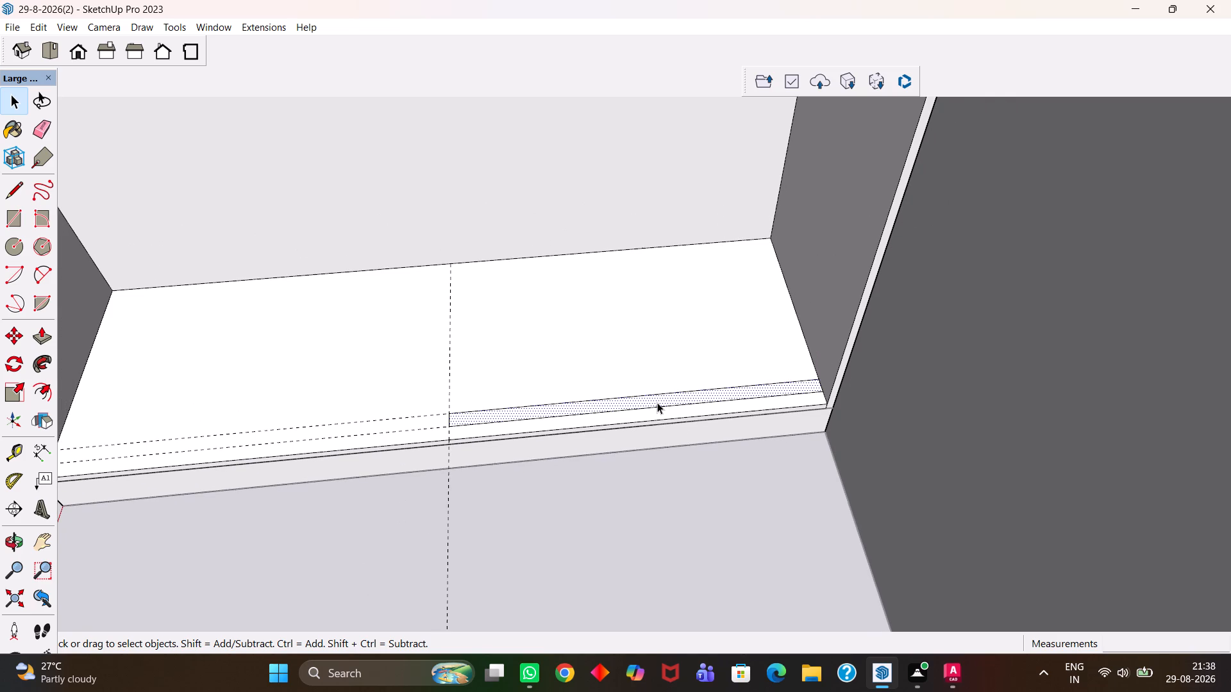
scroll(657, 402, "up", 2)
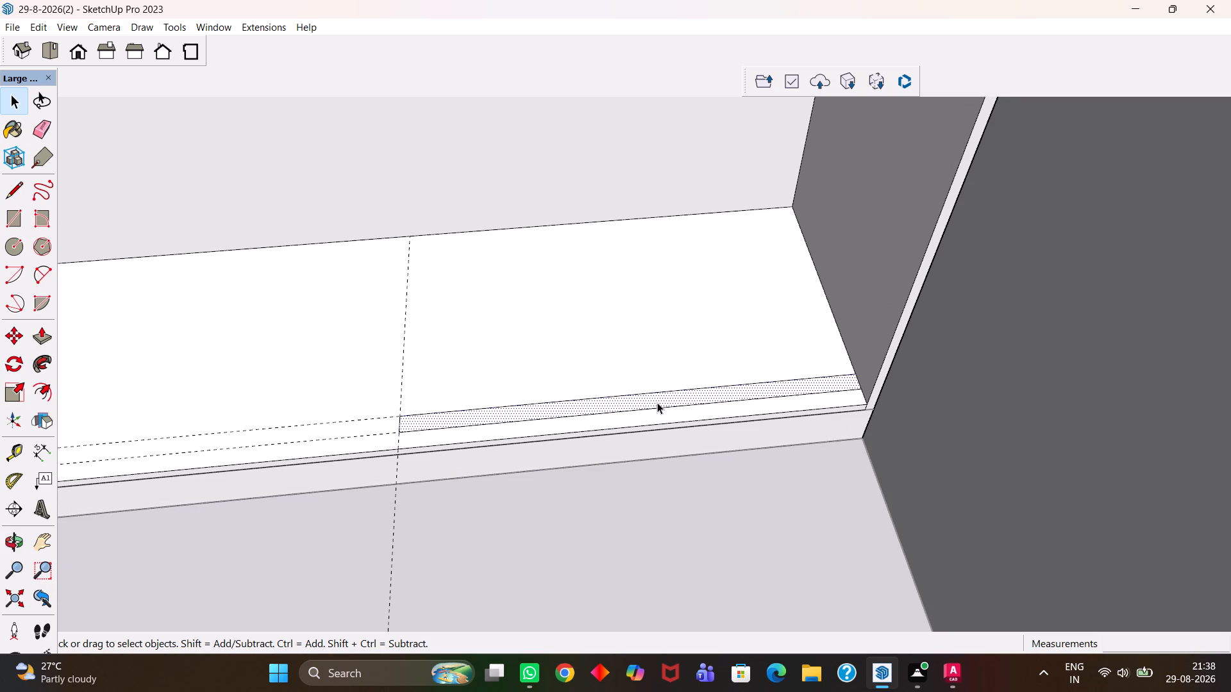
scroll(658, 402, "up", 2)
scroll(658, 402, "down", 7)
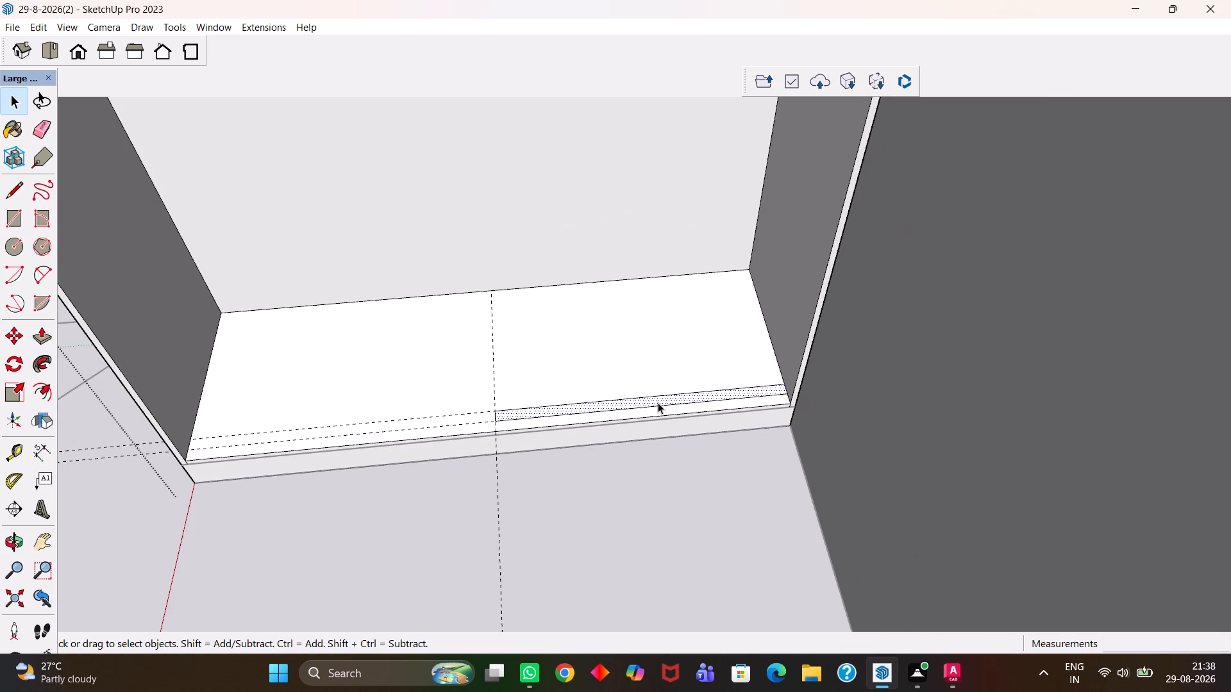
scroll(658, 402, "down", 12)
key("m")
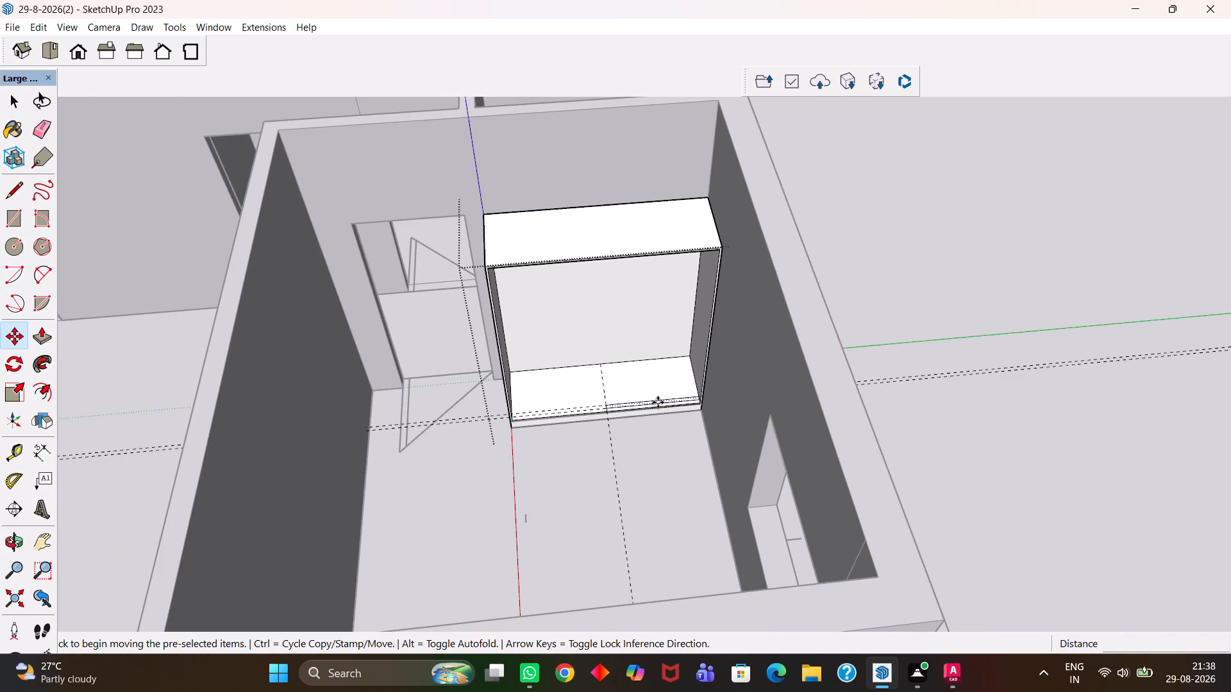
left_click(658, 402)
key("h")
scroll(626, 400, "down", 6)
left_click_drag(744, 352, 561, 422)
left_click_drag(654, 322, 642, 387)
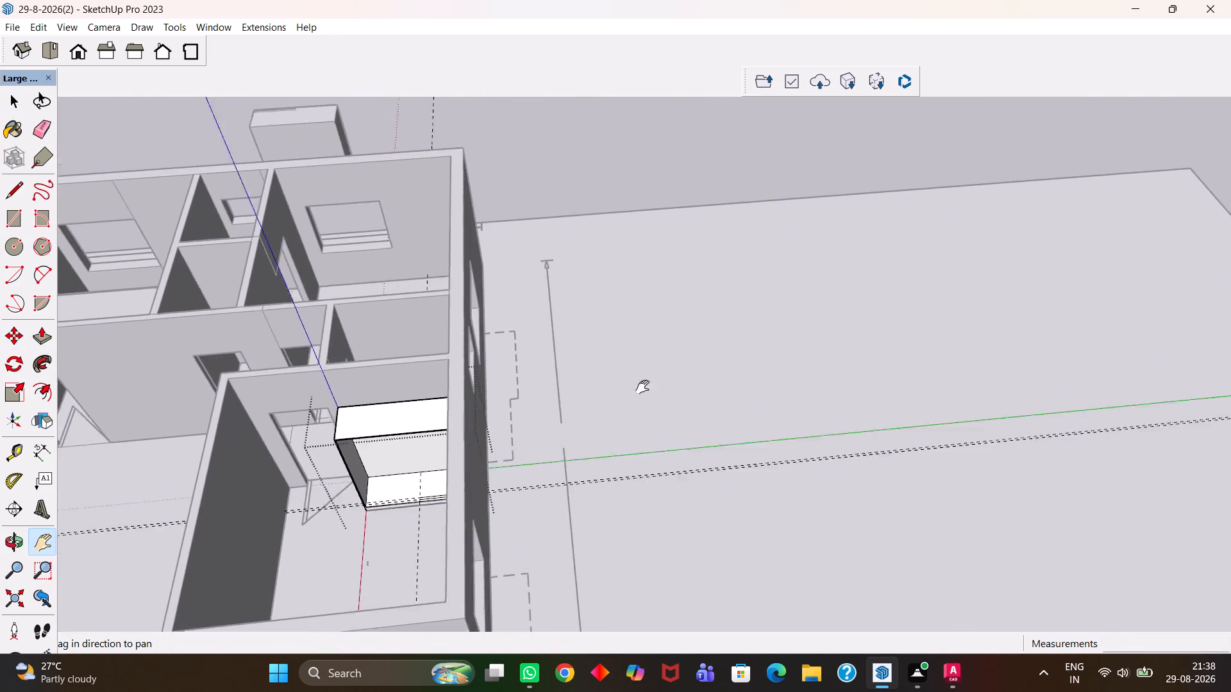
left_click_drag(642, 387, 633, 477)
key("Escape")
left_click(597, 284)
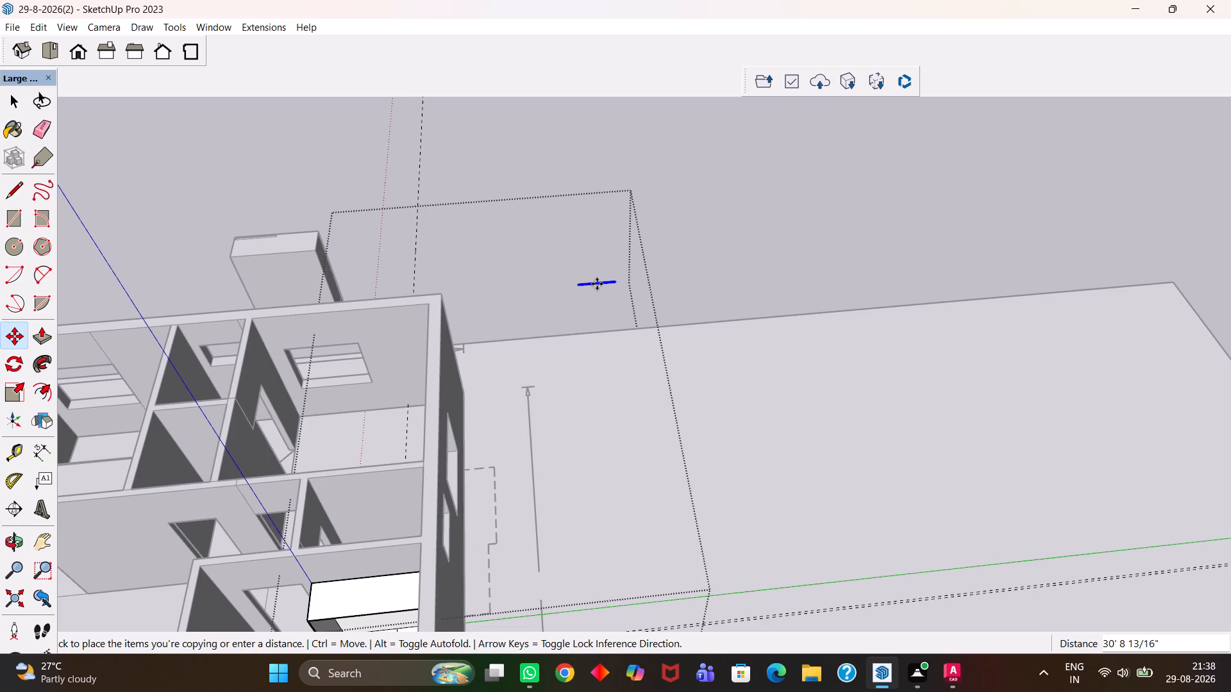
Extrude the copied strip face upward about 5' 9 15/16" into an upright panel.
scroll(598, 284, "up", 3)
key("p")
left_click(600, 283)
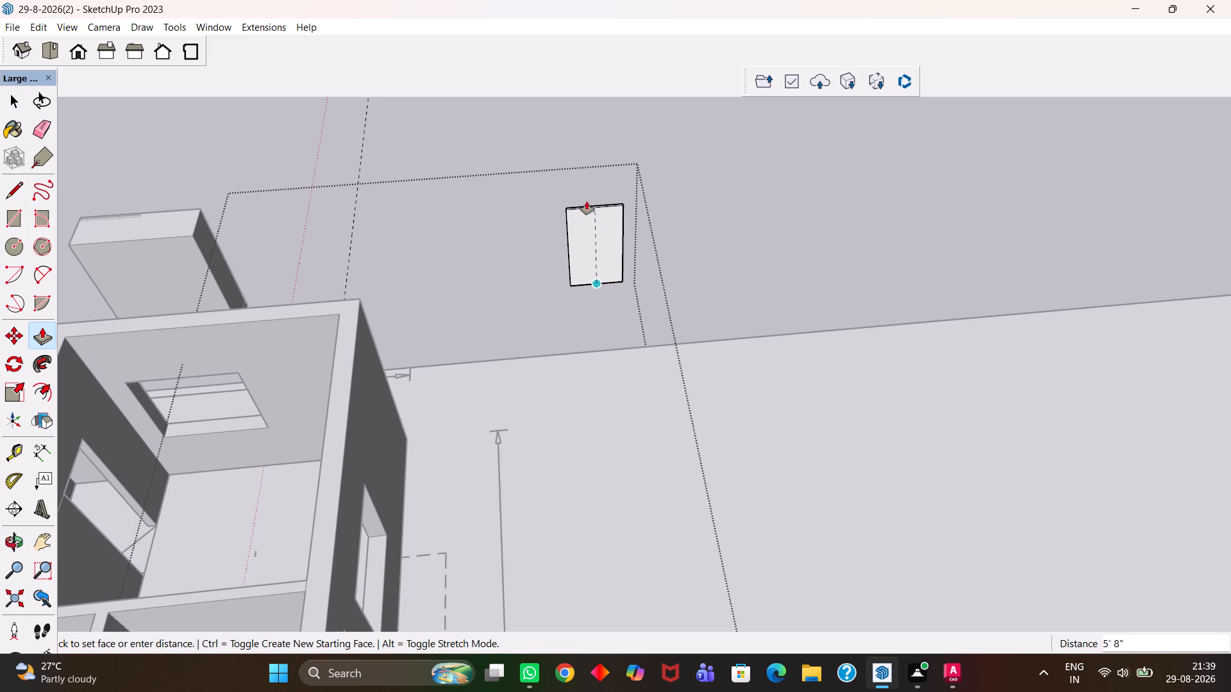
left_click(580, 204)
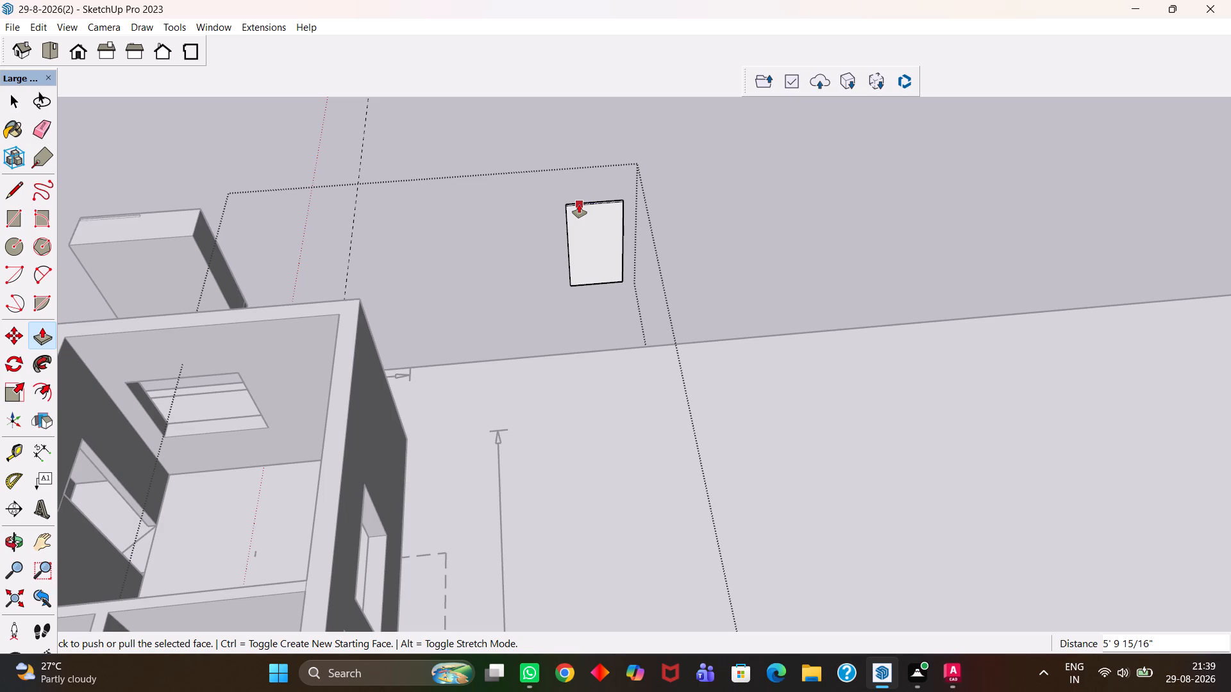
Examine the extruded upright panel outside the house in relation to the wardrobe.
key("h")
scroll(596, 233, "down", 5)
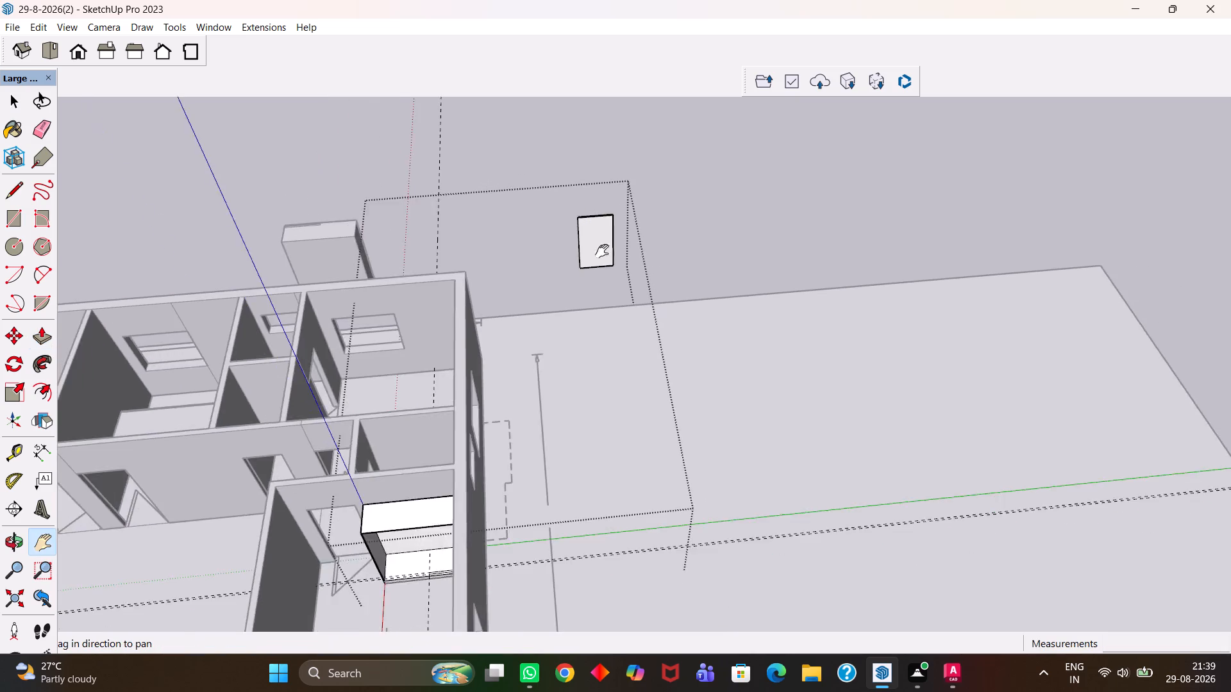
scroll(607, 265, "up", 3)
middle_click_drag(607, 265, 591, 279)
scroll(600, 271, "up", 1)
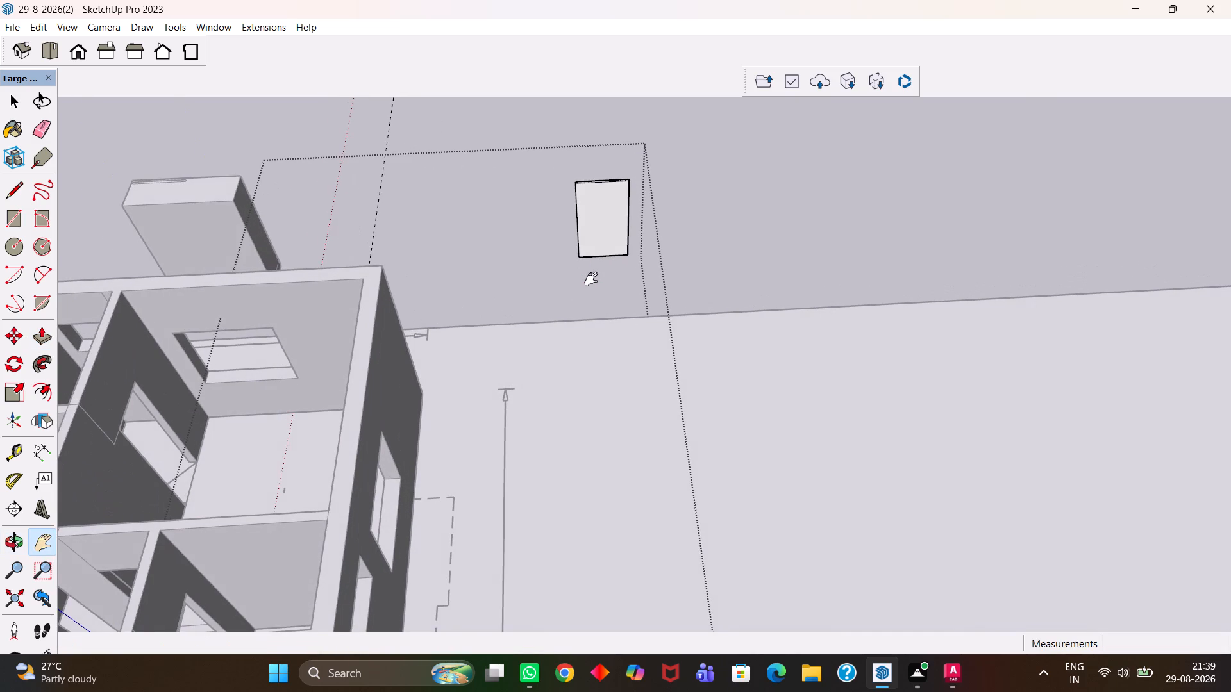
scroll(591, 279, "up", 1)
scroll(591, 279, "down", 10)
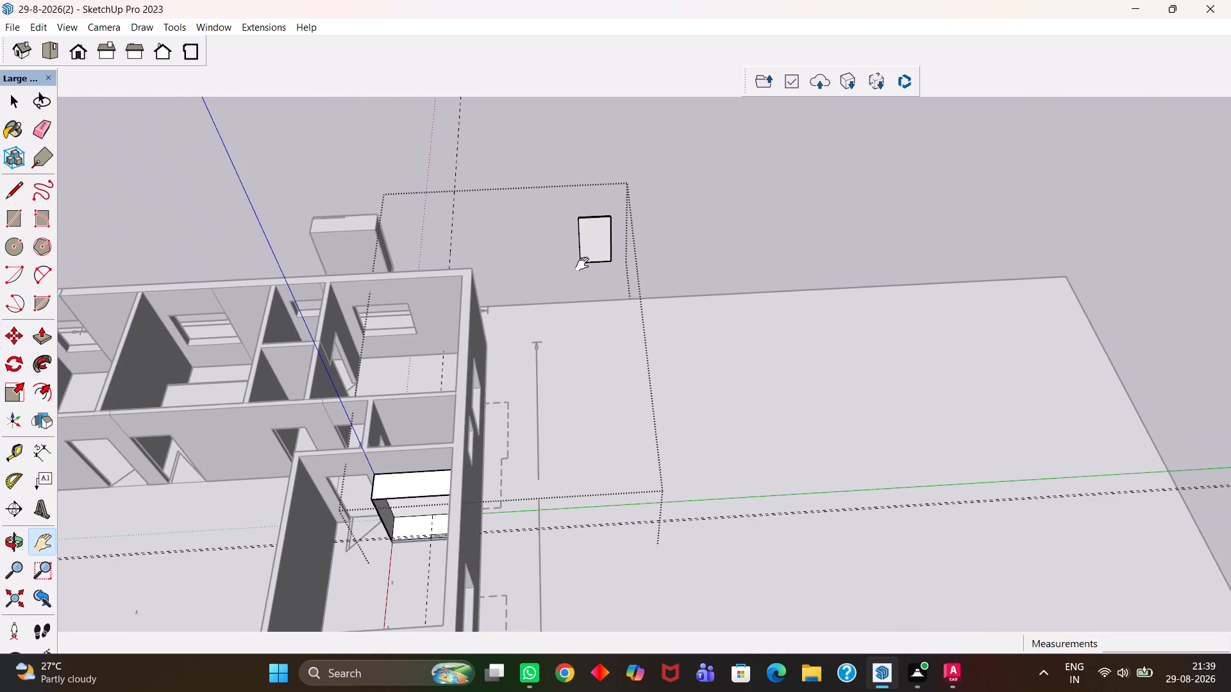
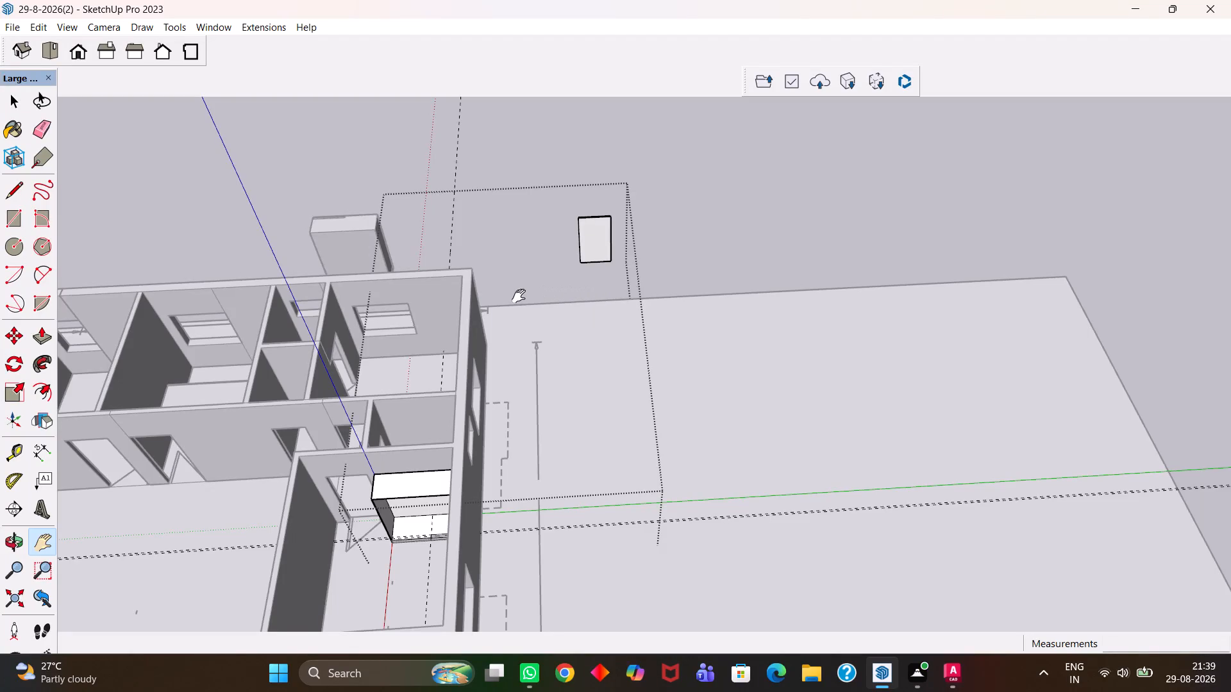
Group all the geometry of the extruded upright panel standing outside the house.
scroll(529, 296, "up", 5)
scroll(579, 277, "down", 4)
scroll(595, 268, "up", 4)
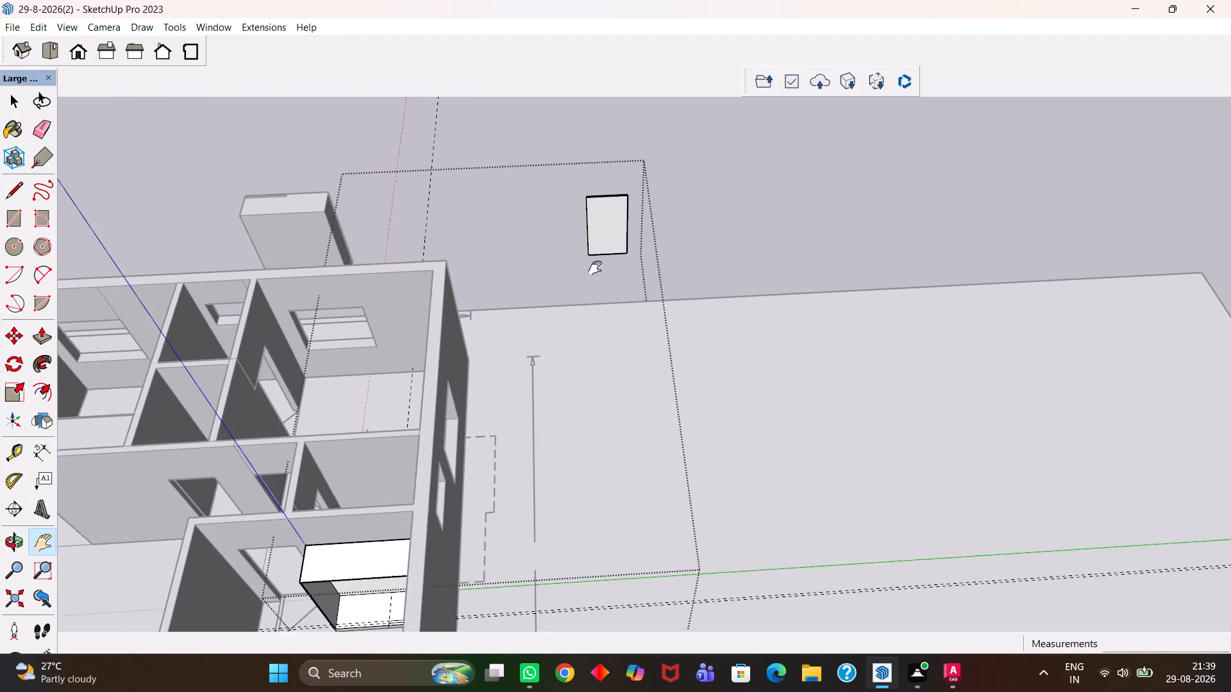
scroll(595, 268, "up", 8)
left_click_drag(598, 216, 607, 263)
scroll(614, 272, "up", 3)
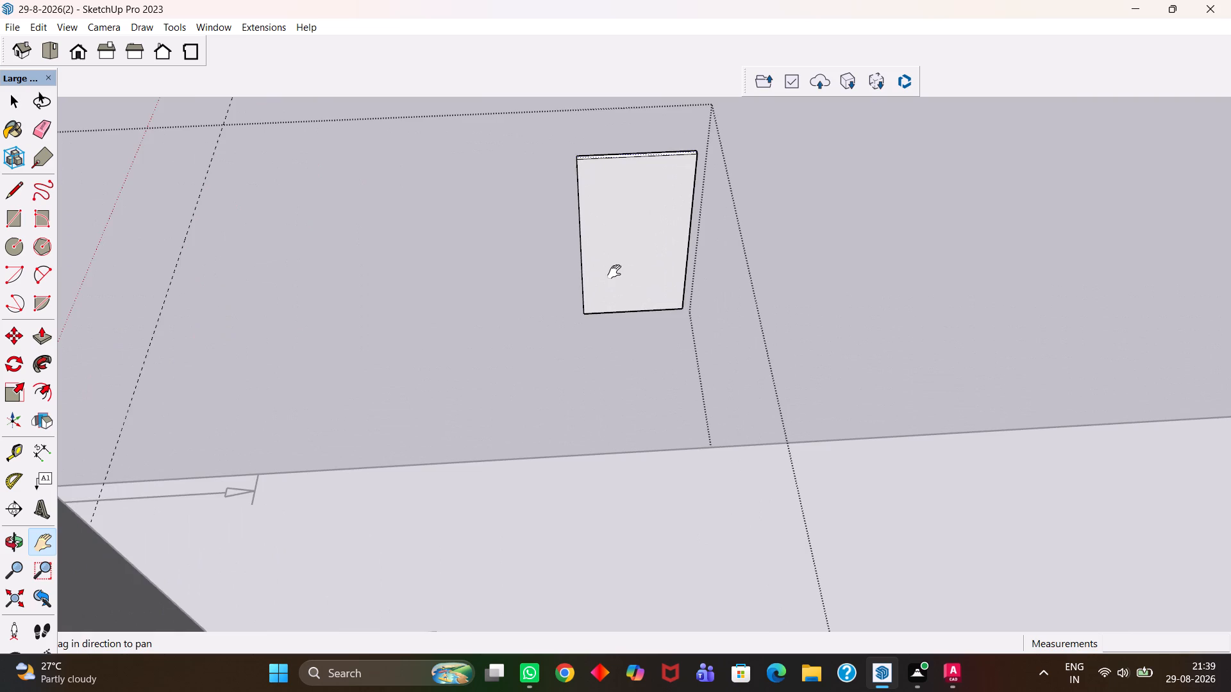
scroll(617, 281, "down", 4)
key("space")
triple_click(620, 292)
right_click(608, 274)
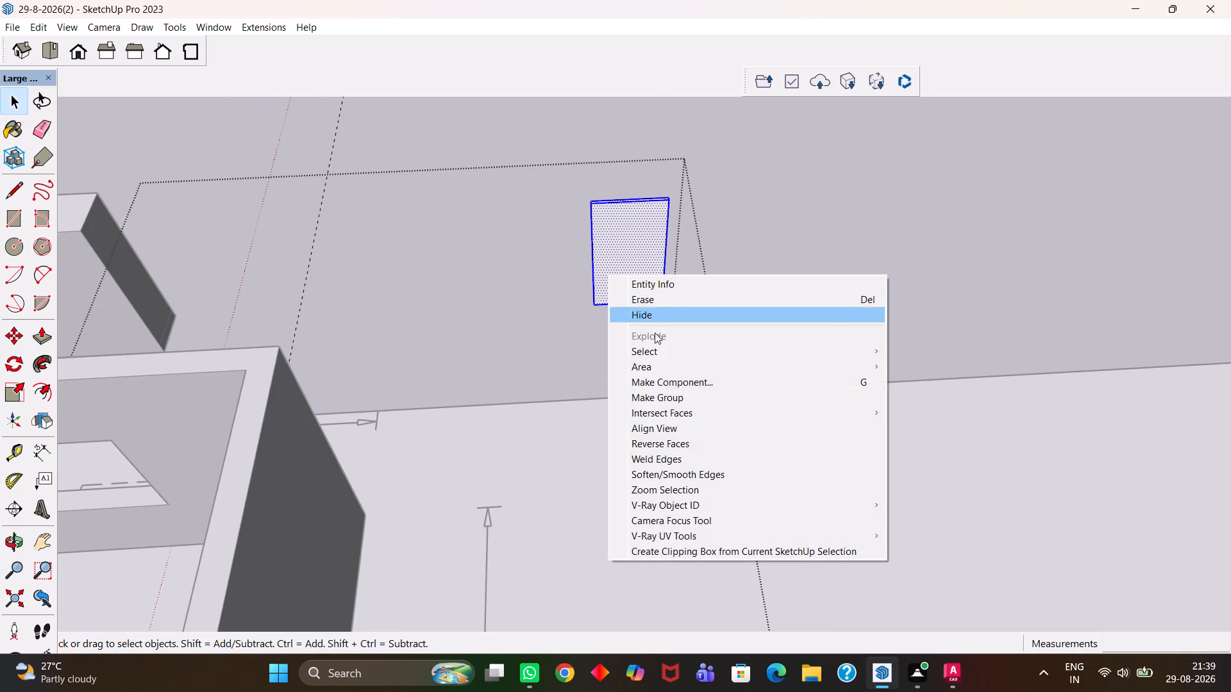
left_click(677, 400)
Move the grouped panel about 32' 2 1/8" by its bottom corner onto the wardrobe's inner front corner above the plinth, beside the side panel.
key("m")
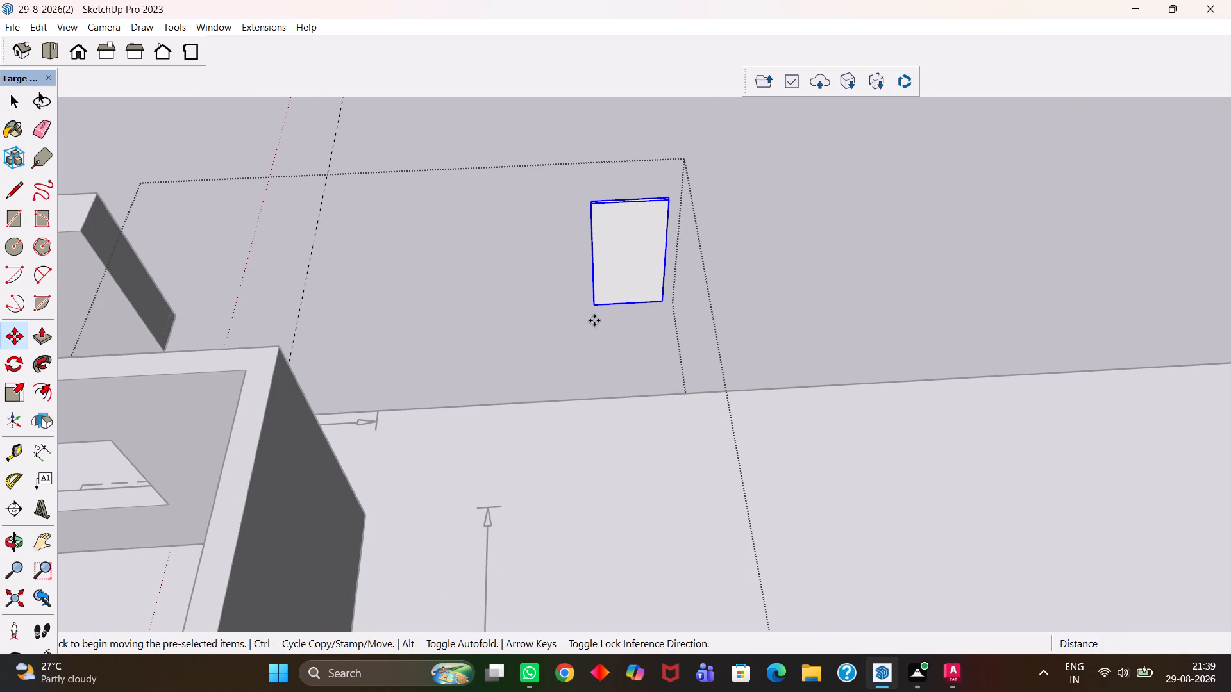
left_click(590, 308)
key("h")
scroll(574, 372, "down", 7)
left_click_drag(519, 447, 872, 316)
scroll(710, 445, "up", 4)
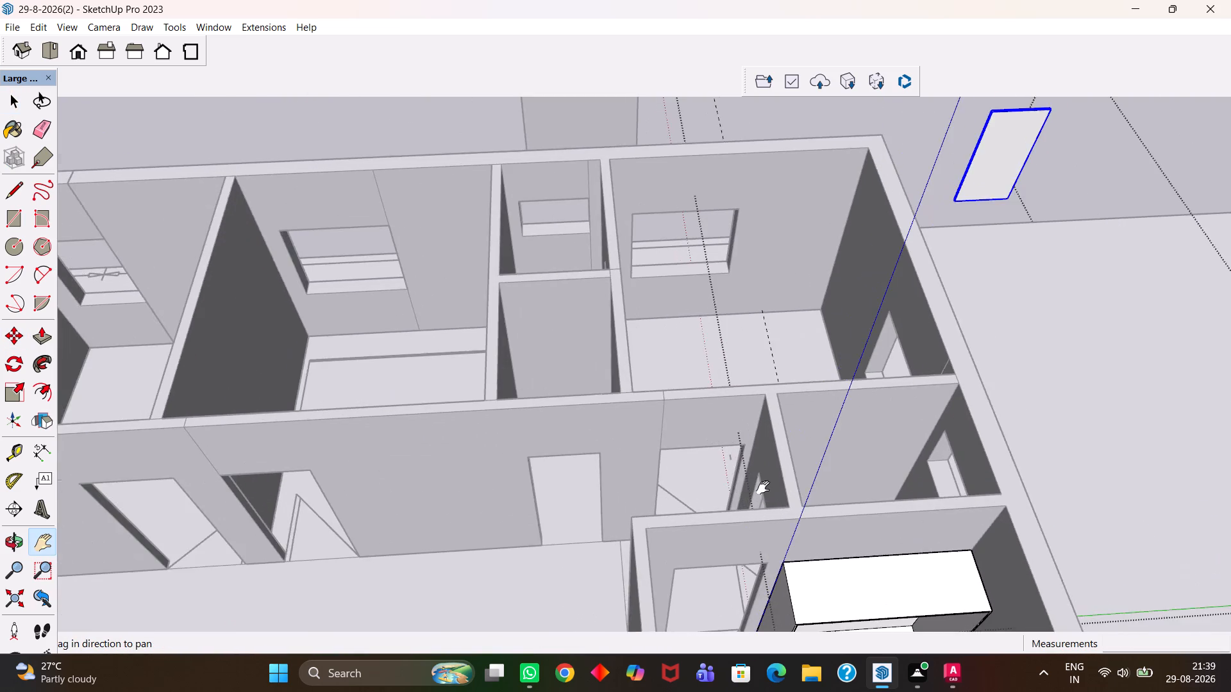
scroll(763, 488, "up", 2)
left_click_drag(808, 511, 560, 250)
scroll(596, 465, "up", 3)
left_click_drag(649, 510, 597, 386)
scroll(578, 463, "up", 4)
key("Escape")
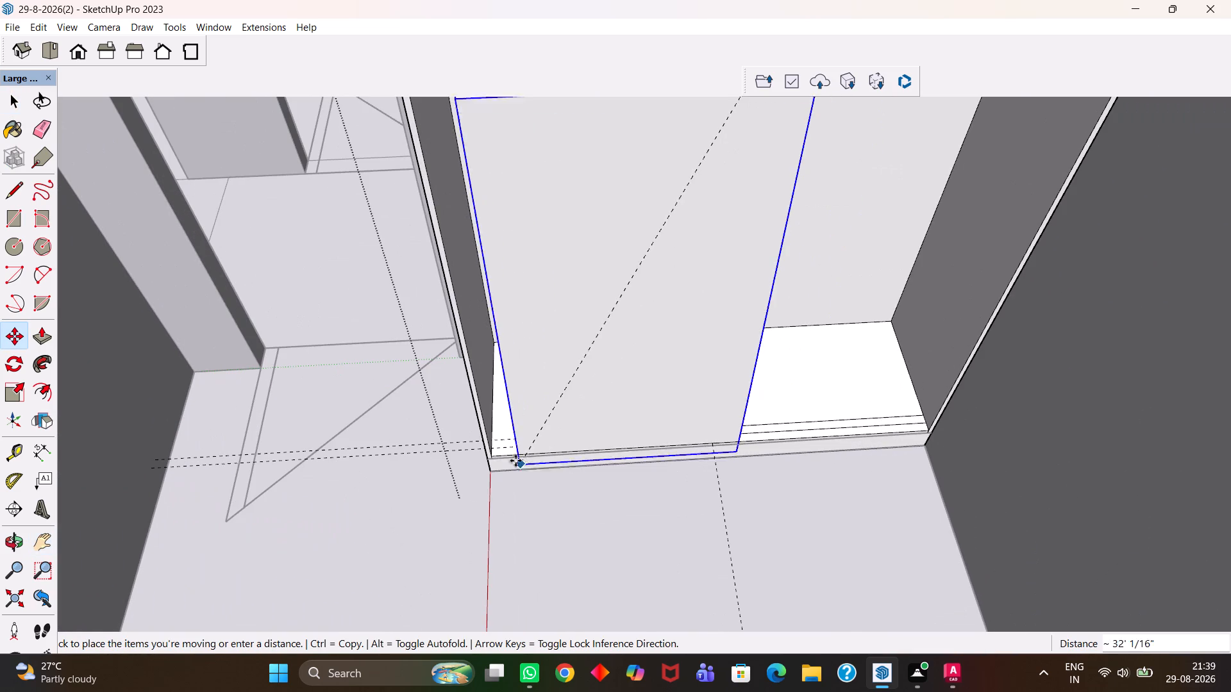
left_click(494, 454)
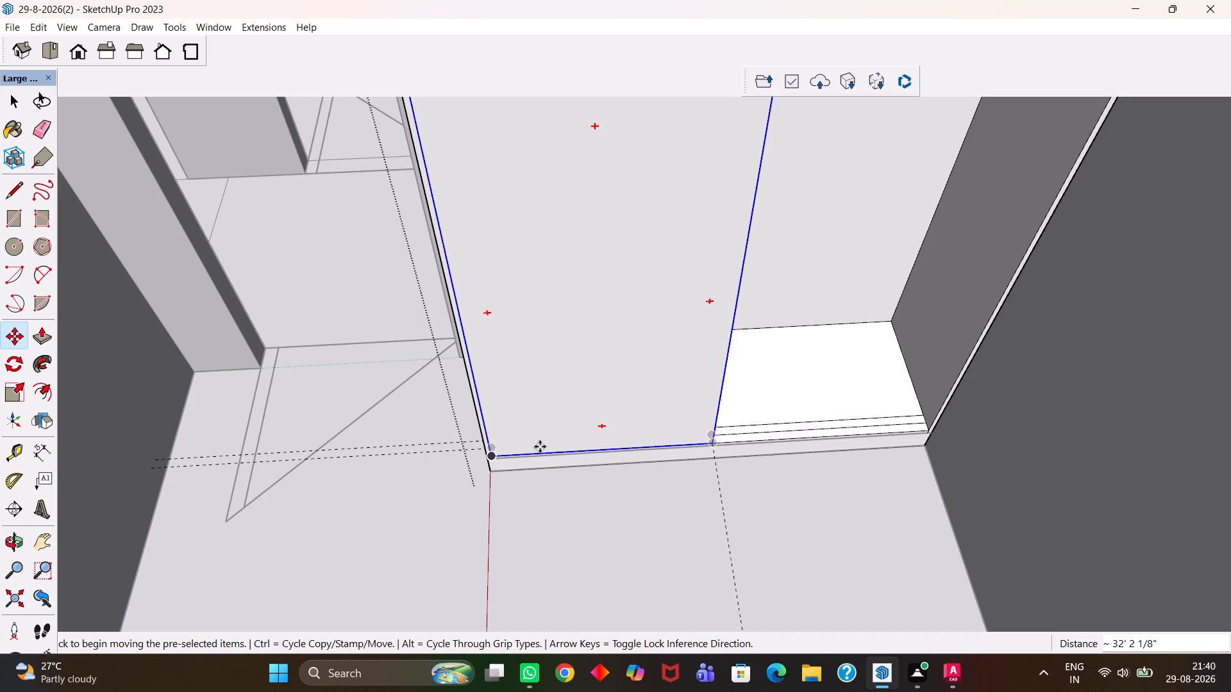
Inside the panel's group, extrude its top face about 8 5/8" up to the underside of the wardrobe's top panel.
scroll(540, 448, "down", 5)
key("h")
middle_click_drag(632, 463, 540, 470)
scroll(619, 466, "up", 4)
left_click_drag(607, 363, 607, 570)
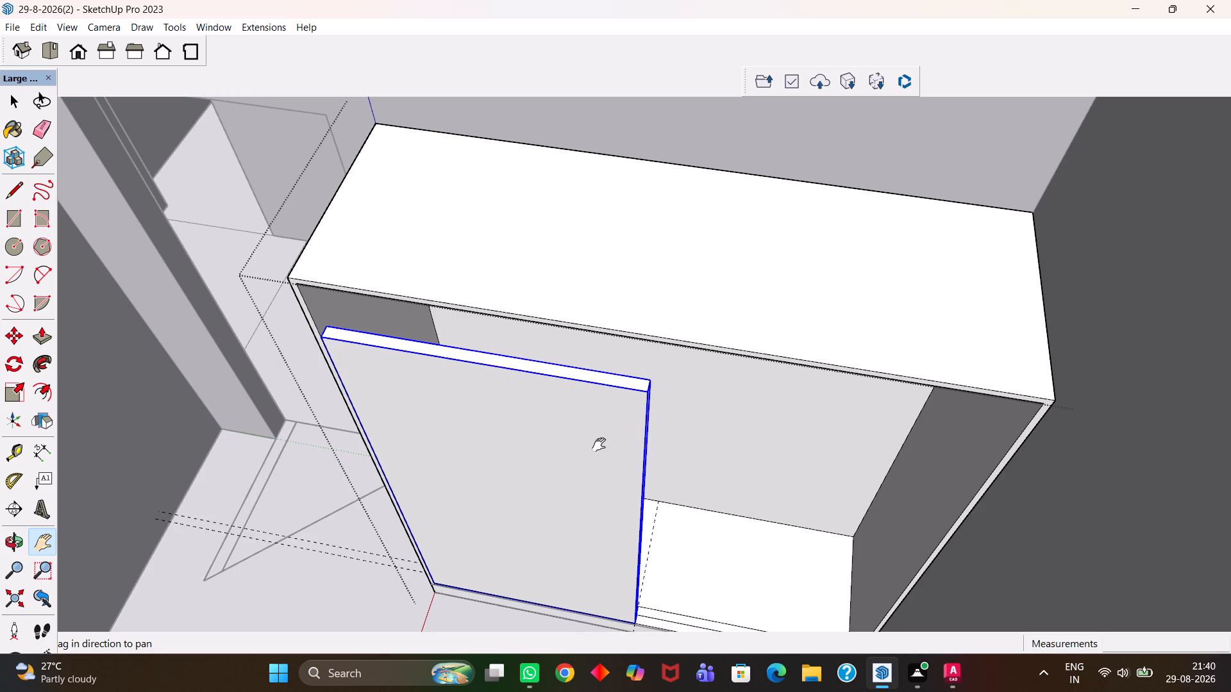
scroll(609, 451, "up", 1)
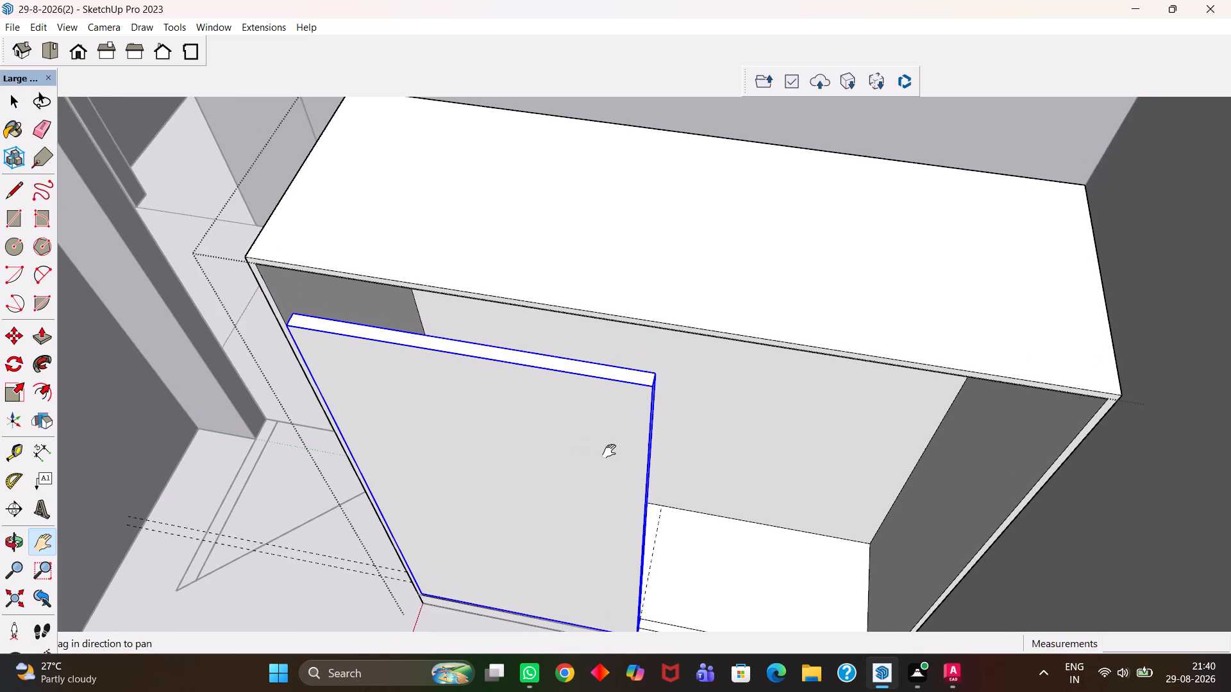
scroll(612, 451, "up", 5)
left_click_drag(590, 374, 722, 438)
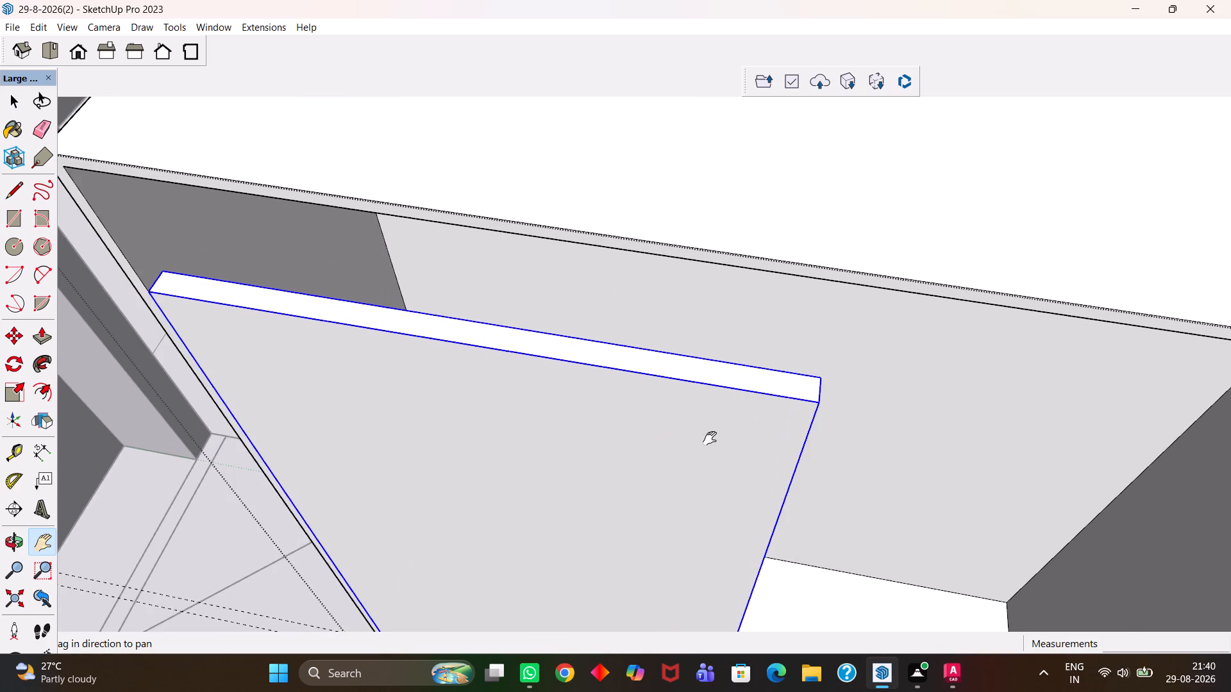
scroll(697, 436, "down", 4)
middle_click_drag(604, 388, 607, 397)
scroll(582, 375, "up", 1)
left_click_drag(583, 375, 658, 450)
scroll(656, 446, "down", 4)
middle_click_drag(619, 448, 624, 451)
scroll(624, 451, "up", 2)
key("space")
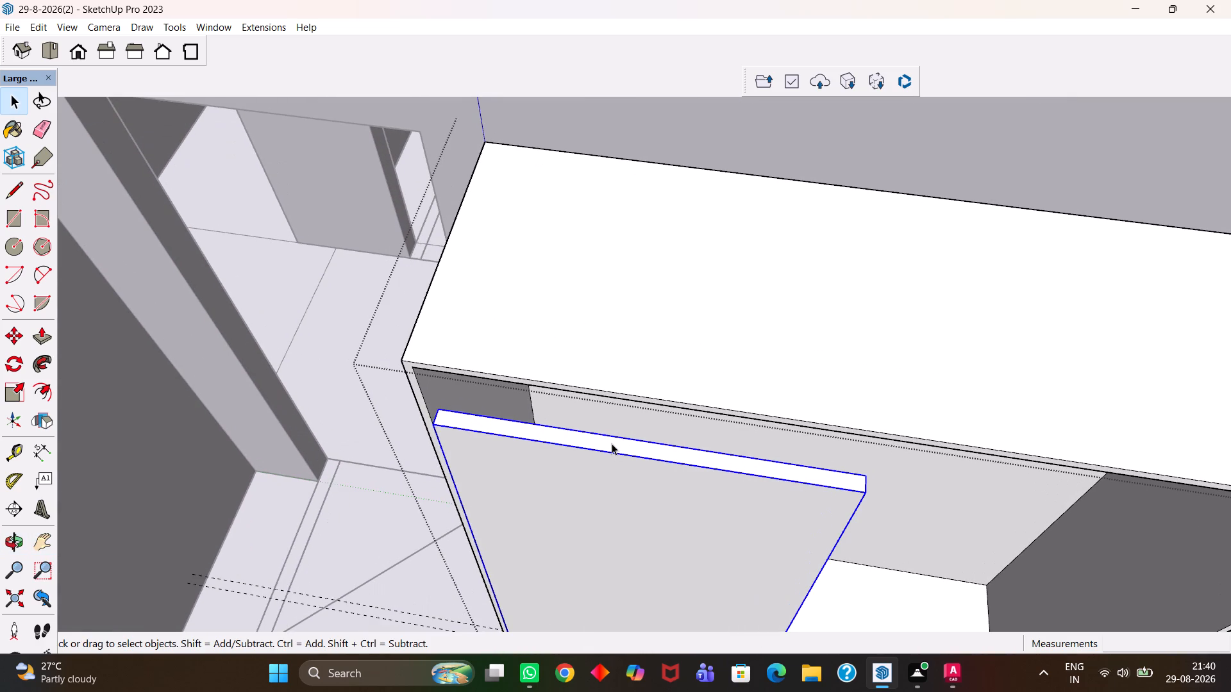
double_click(612, 443)
left_click(614, 447)
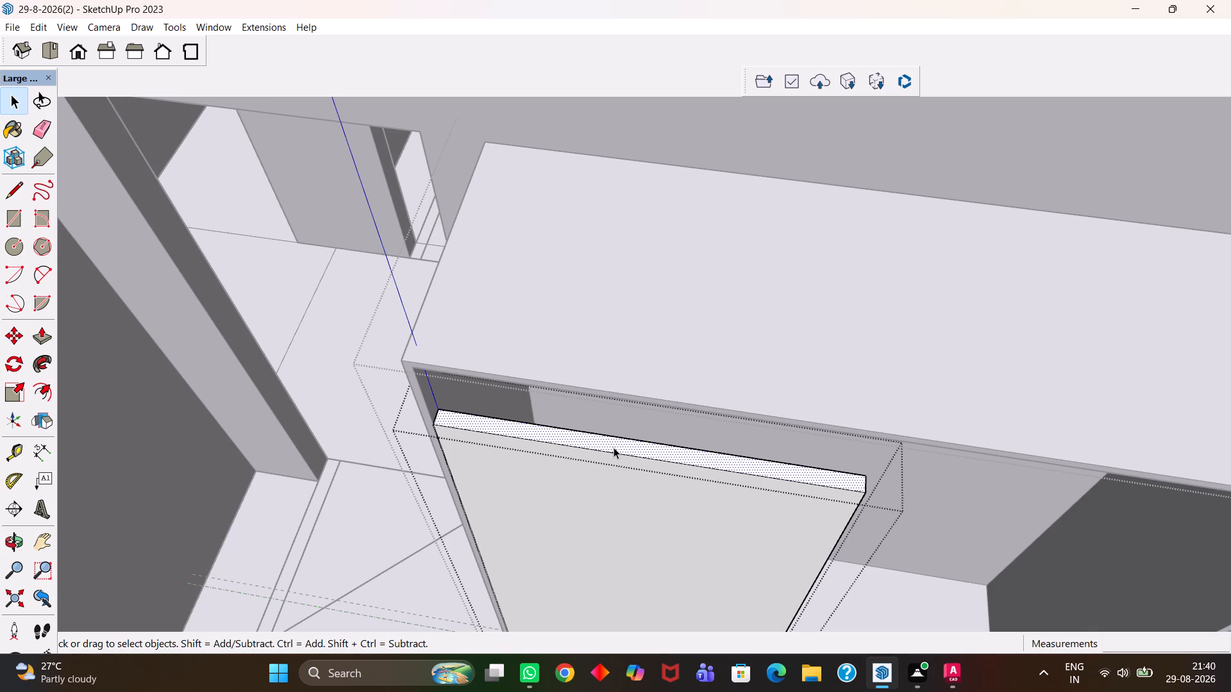
key("p")
left_click(614, 447)
left_click(915, 448)
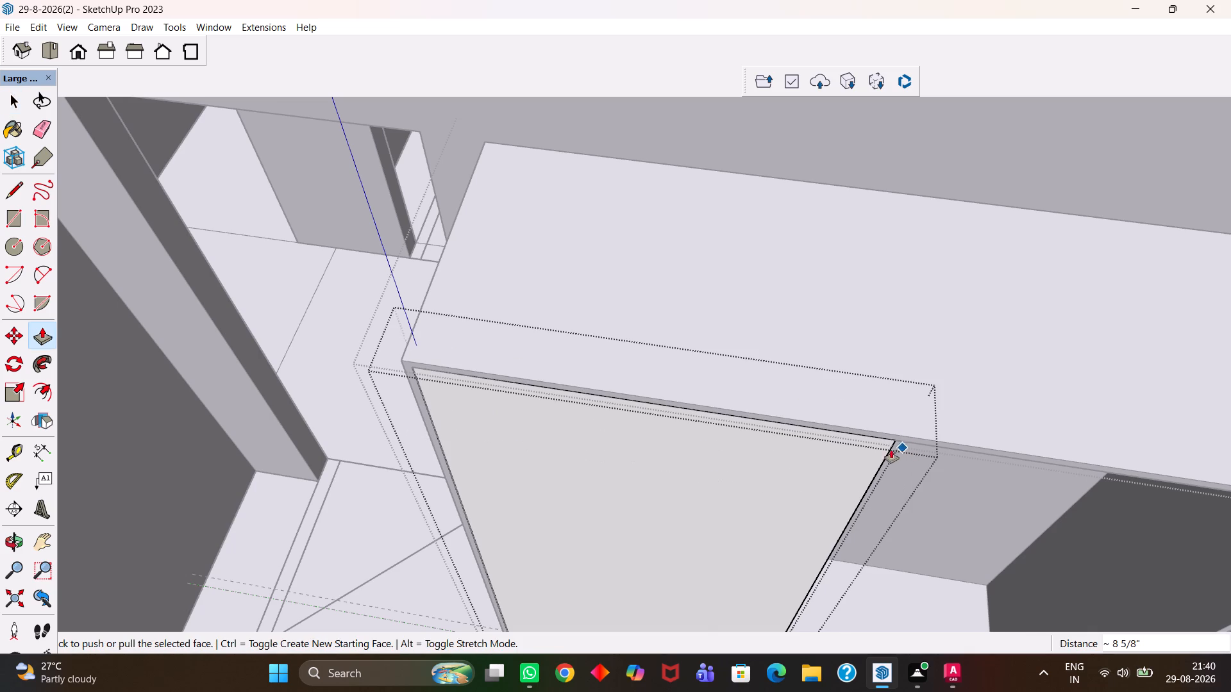
Copy the front panel about 2' 11 9/16" sideways into the wardrobe's other half, set back onto the strip behind the first panel.
key("h")
scroll(863, 461, "down", 6)
left_click_drag(923, 506, 757, 425)
middle_click_drag(601, 518, 642, 460)
scroll(612, 526, "up", 1)
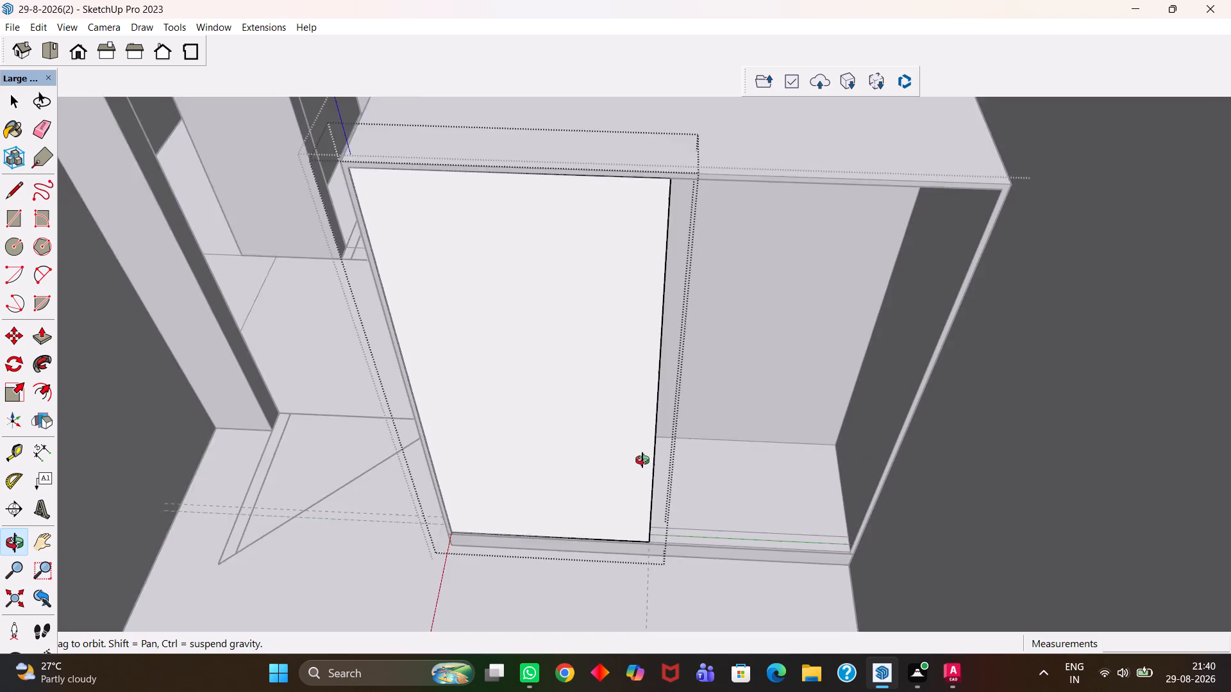
middle_click_drag(642, 460, 618, 437)
left_click_drag(633, 504, 677, 377)
middle_click_drag(598, 402, 617, 445)
scroll(617, 445, "up", 1)
key("space")
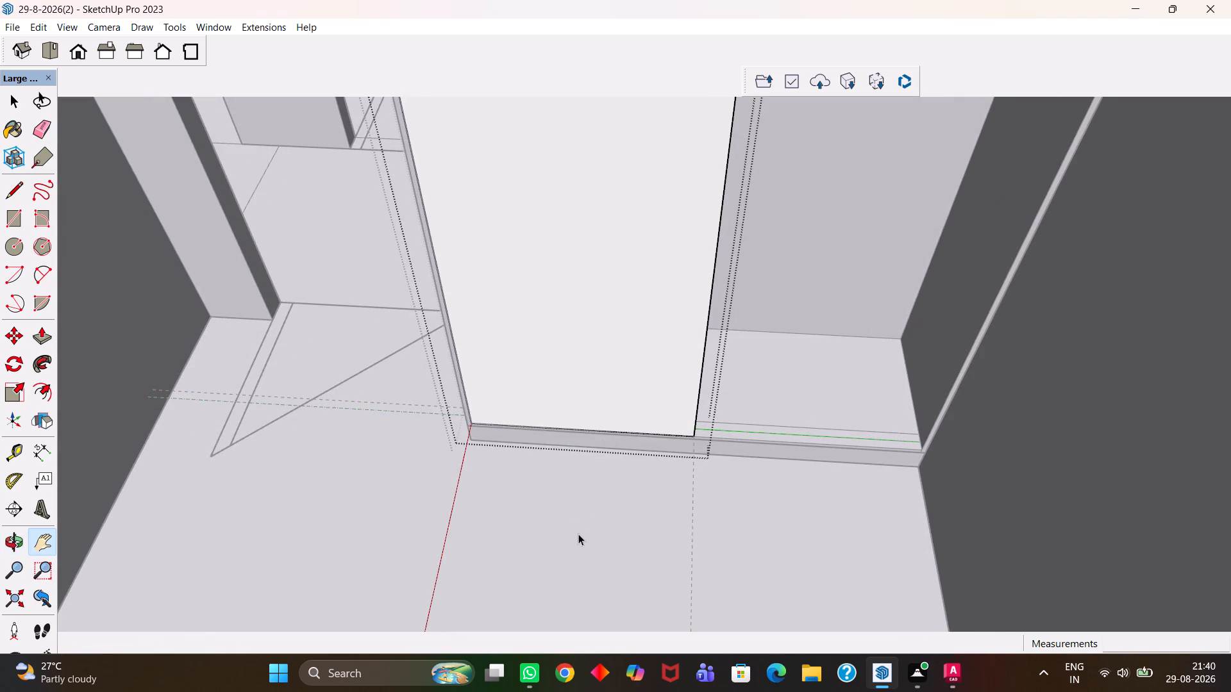
left_click(578, 535)
left_click(610, 396)
scroll(625, 405, "up", 3)
scroll(424, 450, "up", 7)
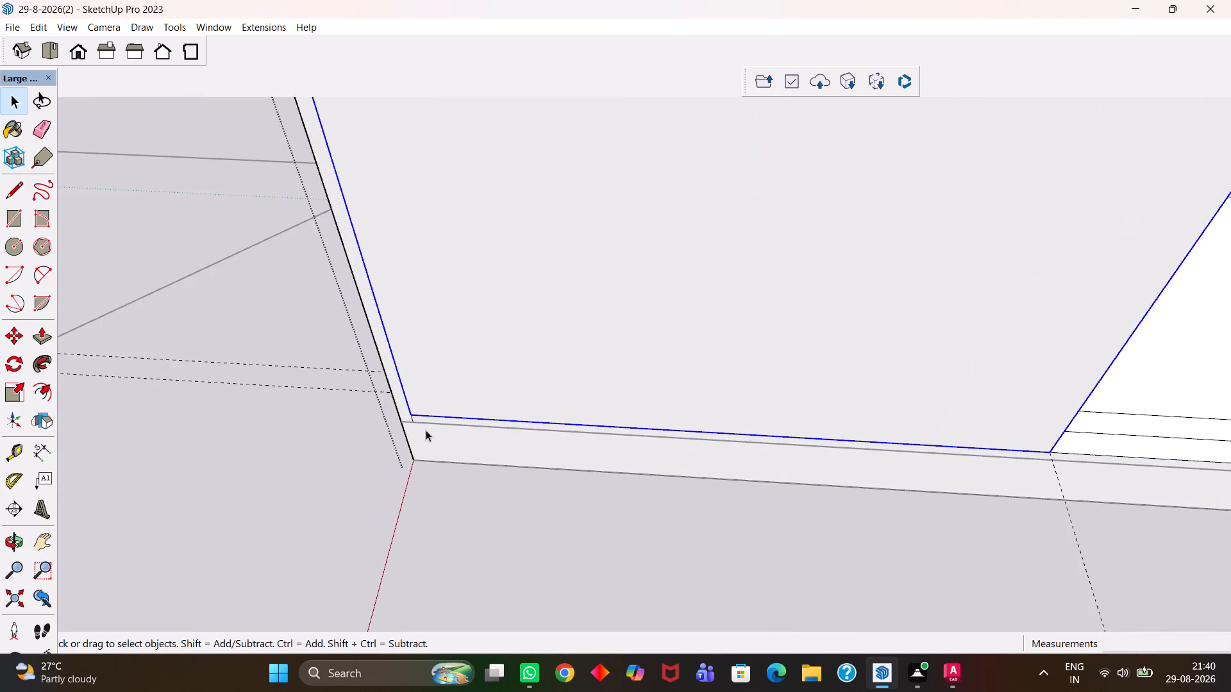
scroll(426, 430, "up", 8)
key("m")
left_click(396, 398)
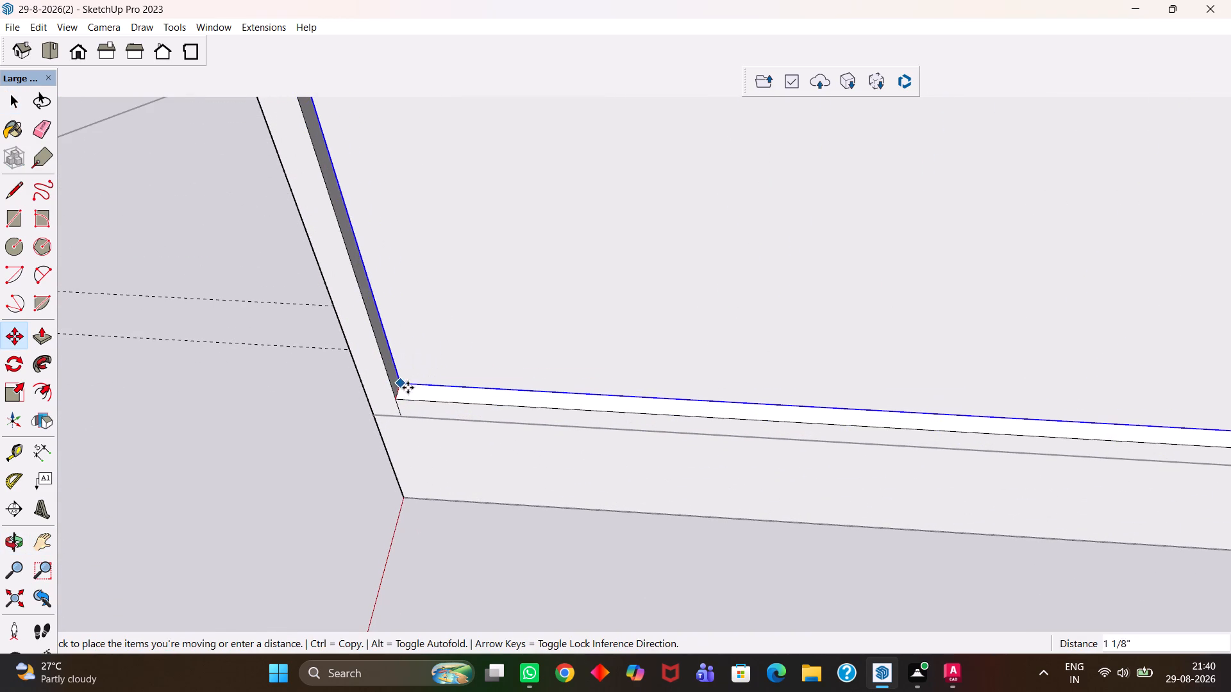
left_click(401, 401)
left_click(396, 400)
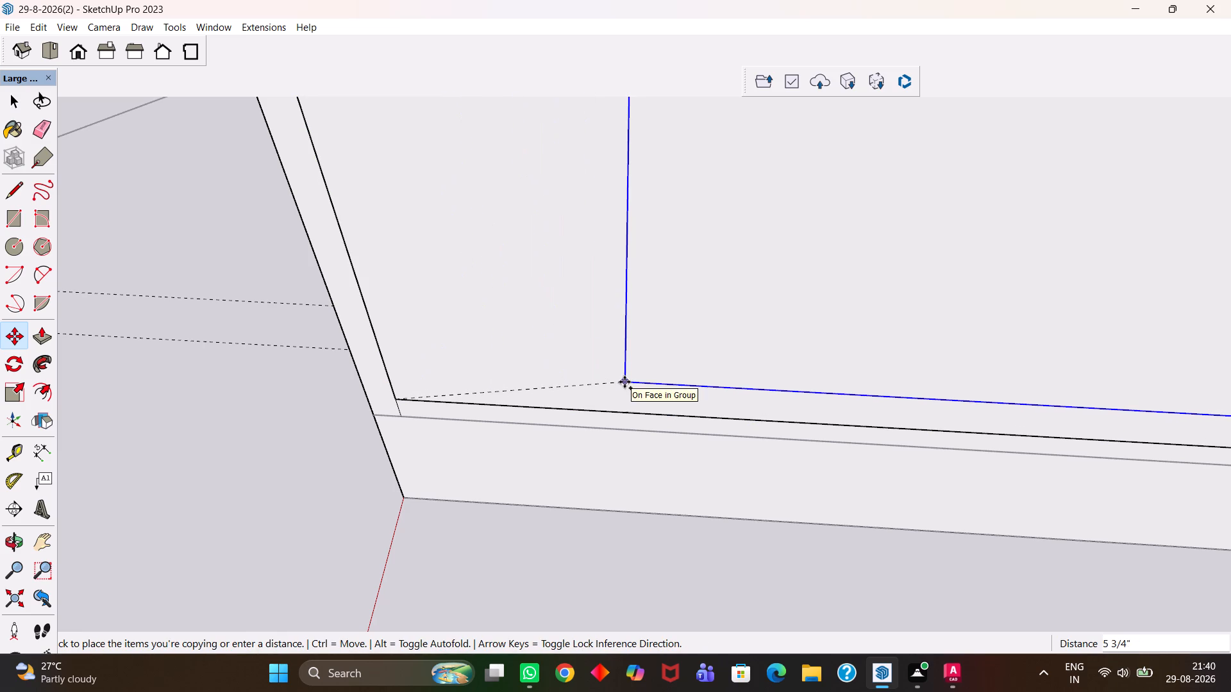
key("h")
scroll(624, 382, "down", 6)
left_click_drag(801, 391, 348, 407)
left_click_drag(814, 352, 431, 358)
left_click_drag(736, 354, 341, 377)
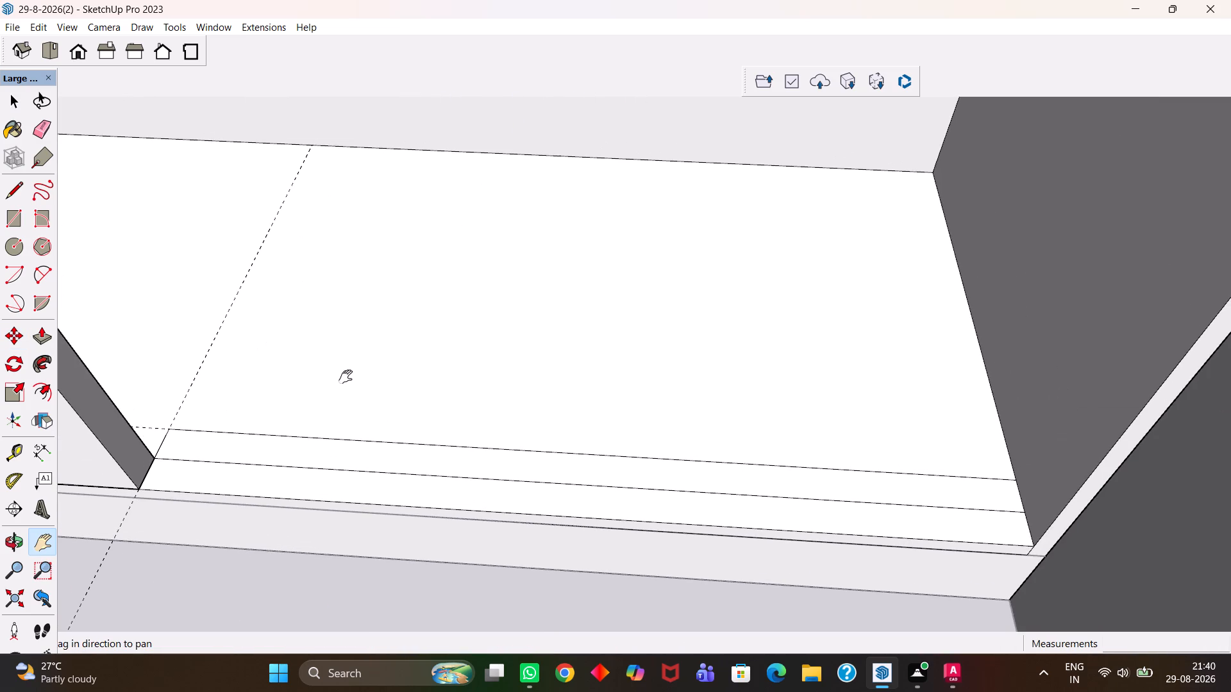
scroll(239, 490, "up", 2)
left_click_drag(239, 443, 415, 429)
key("Escape")
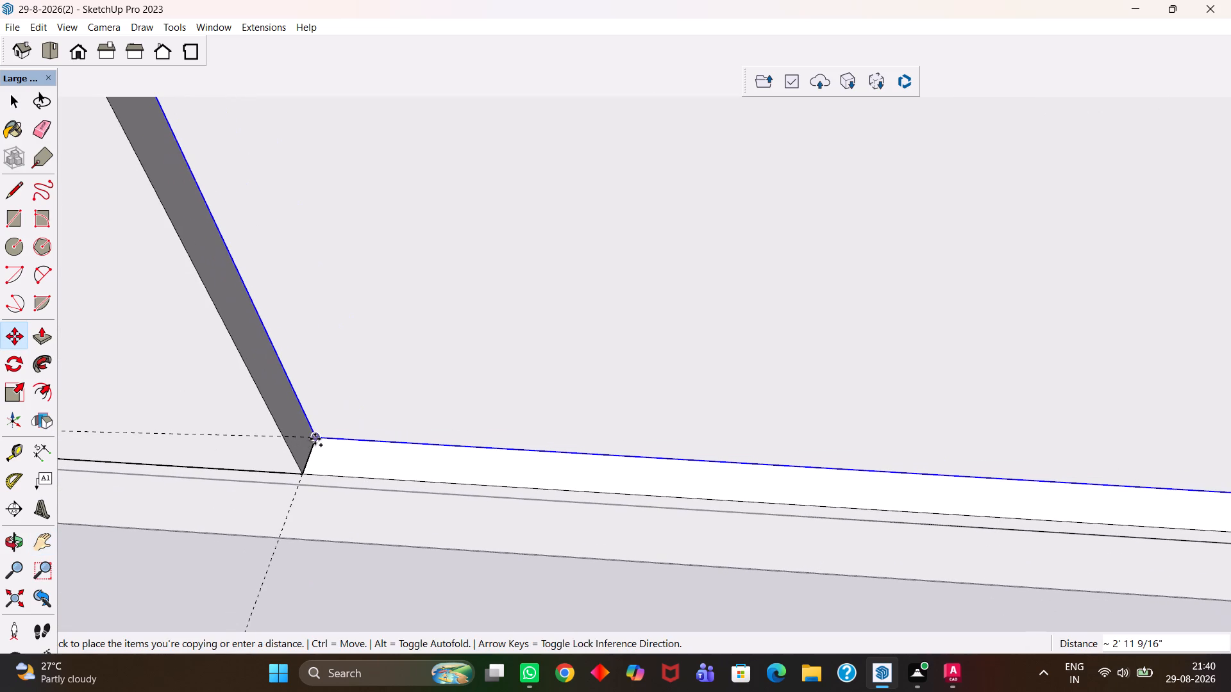
left_click(315, 439)
Examine the wardrobe's two staggered front panels up close and within the whole house.
scroll(364, 438, "down", 14)
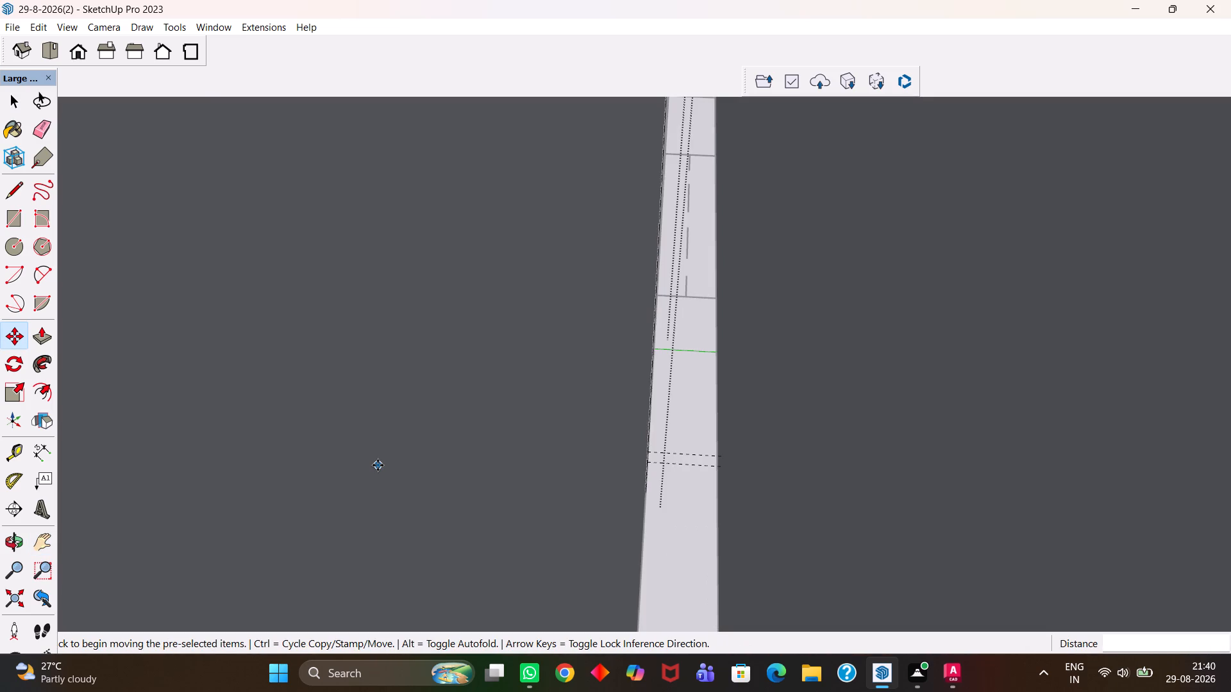
scroll(378, 466, "up", 4)
key("h")
left_click_drag(296, 433, 671, 433)
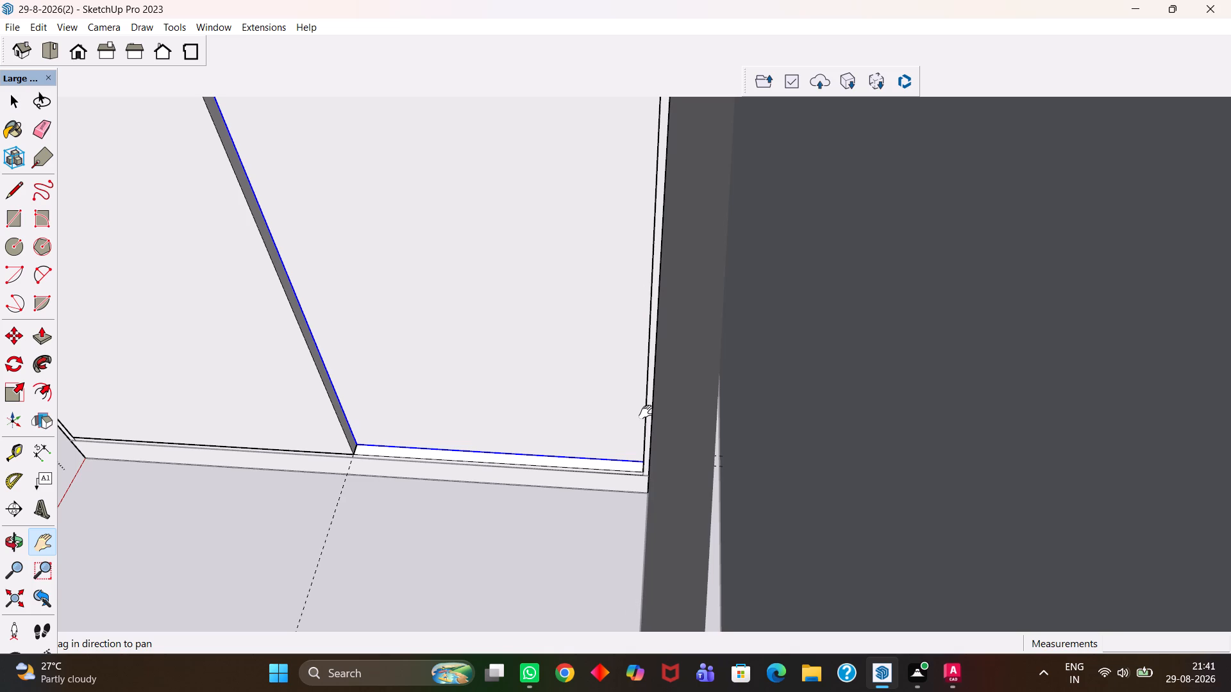
key("h")
scroll(495, 343, "down", 7)
left_click_drag(440, 296, 758, 346)
left_click_drag(367, 308, 607, 370)
scroll(585, 396, "down", 6)
middle_click_drag(571, 404, 601, 429)
scroll(584, 416, "up", 1)
left_click_drag(664, 317, 651, 404)
scroll(639, 412, "down", 2)
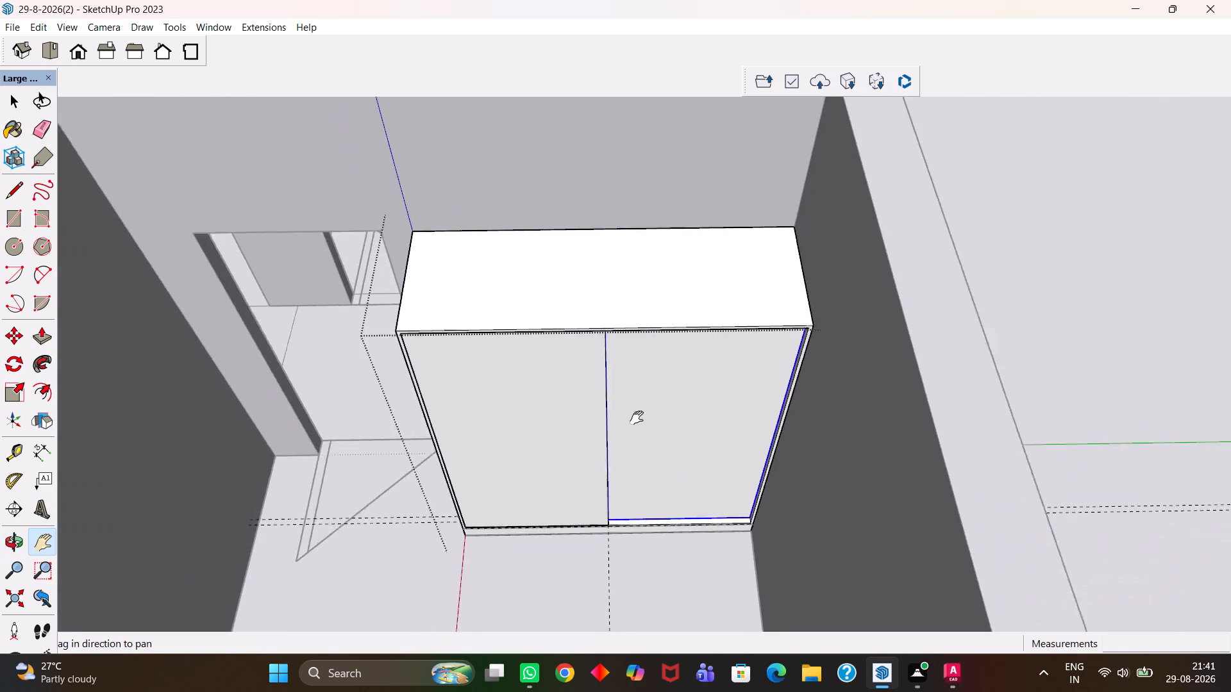
scroll(637, 418, "down", 2)
middle_click_drag(621, 446, 644, 436)
middle_click_drag(671, 402, 669, 322)
middle_click_drag(671, 320, 666, 381)
scroll(688, 306, "up", 1)
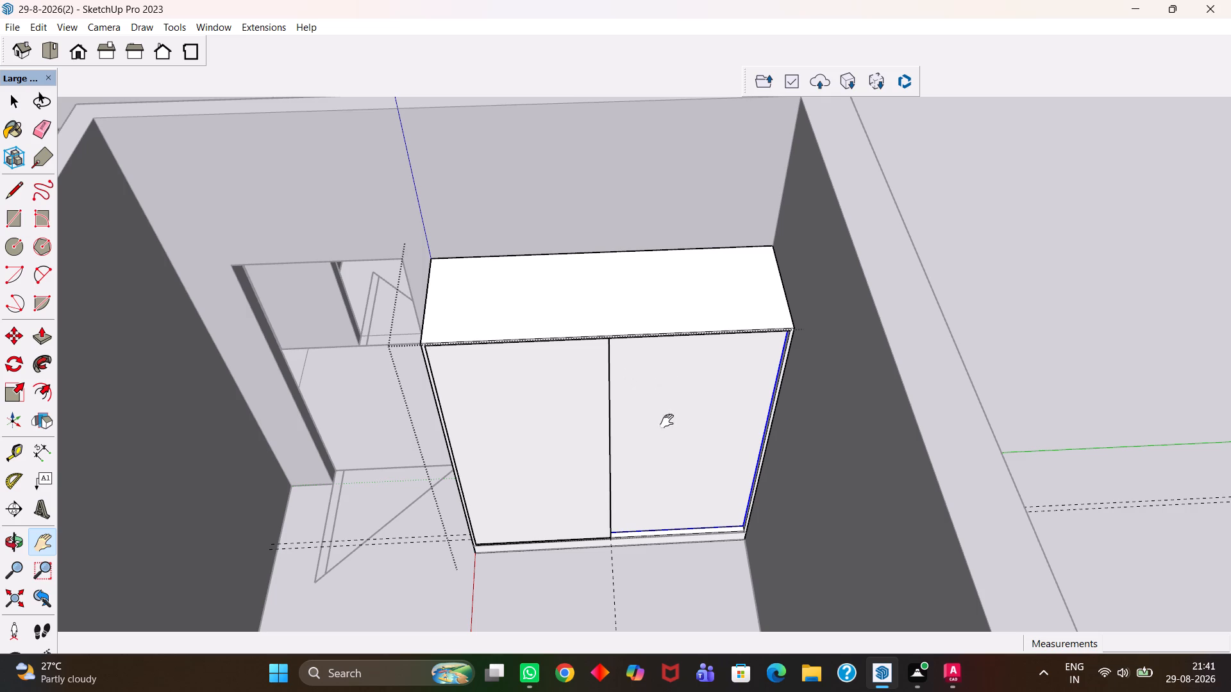
scroll(684, 447, "up", 3)
scroll(684, 447, "down", 3)
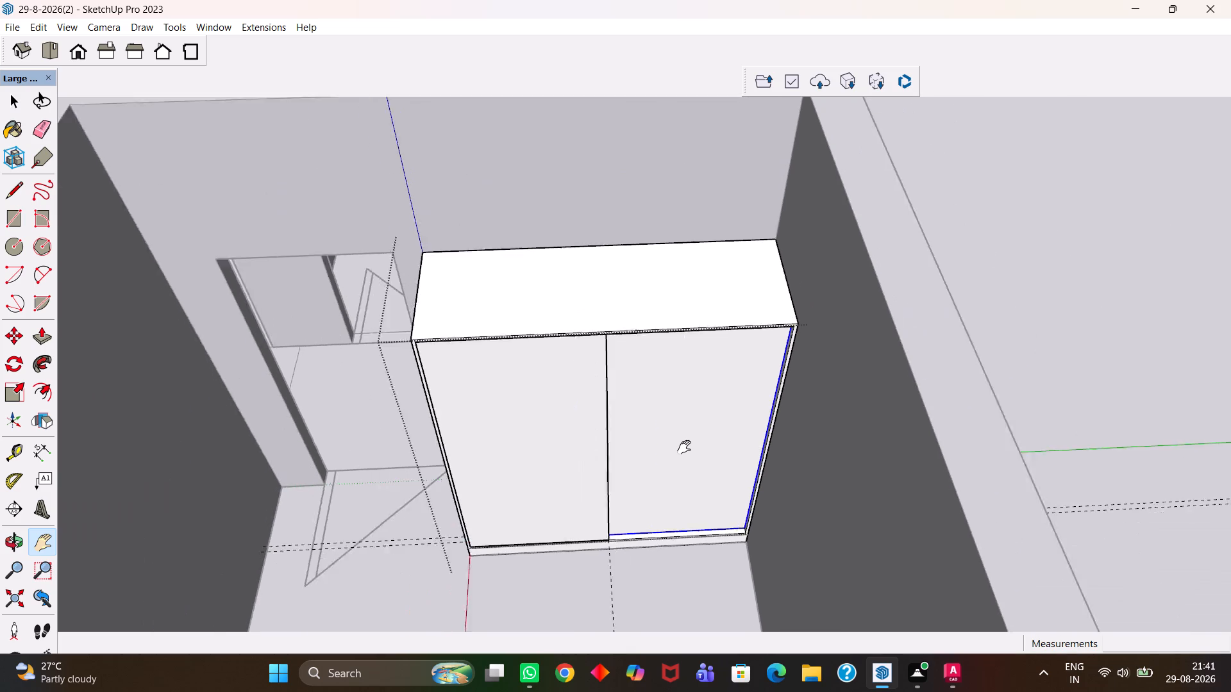
scroll(684, 447, "down", 2)
scroll(633, 428, "down", 6)
key("h")
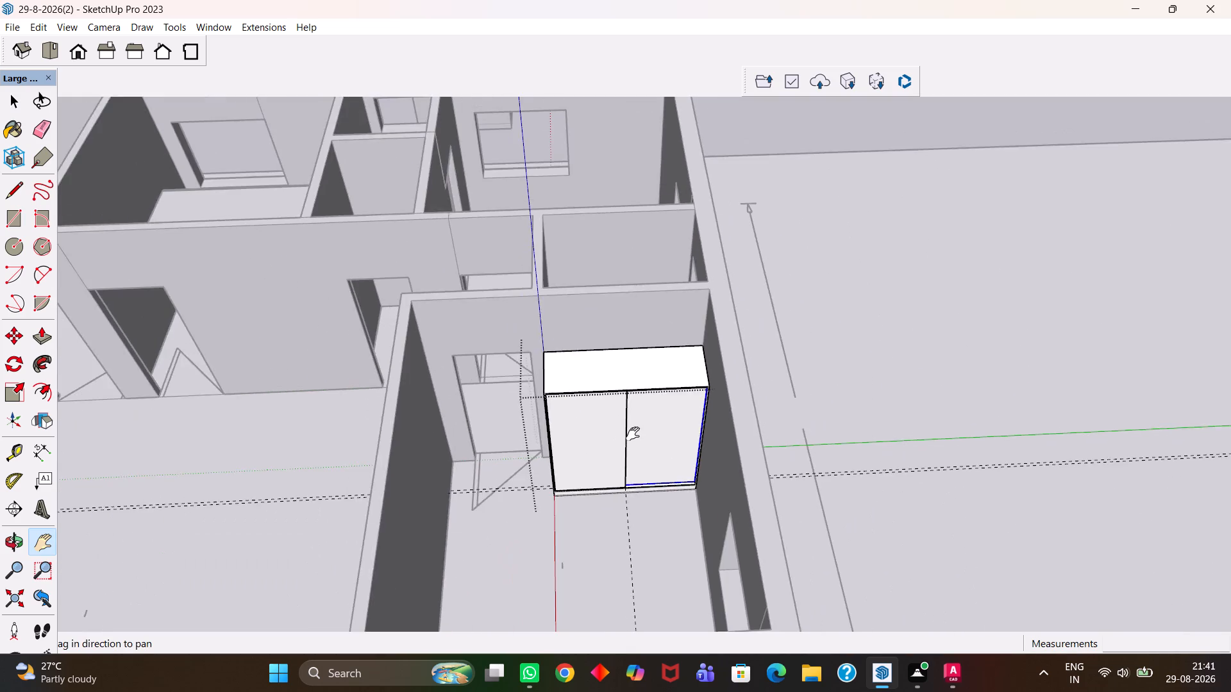
scroll(633, 434, "down", 10)
left_click_drag(766, 405, 664, 388)
scroll(607, 375, "down", 5)
middle_click_drag(586, 423, 579, 436)
scroll(579, 436, "up", 1)
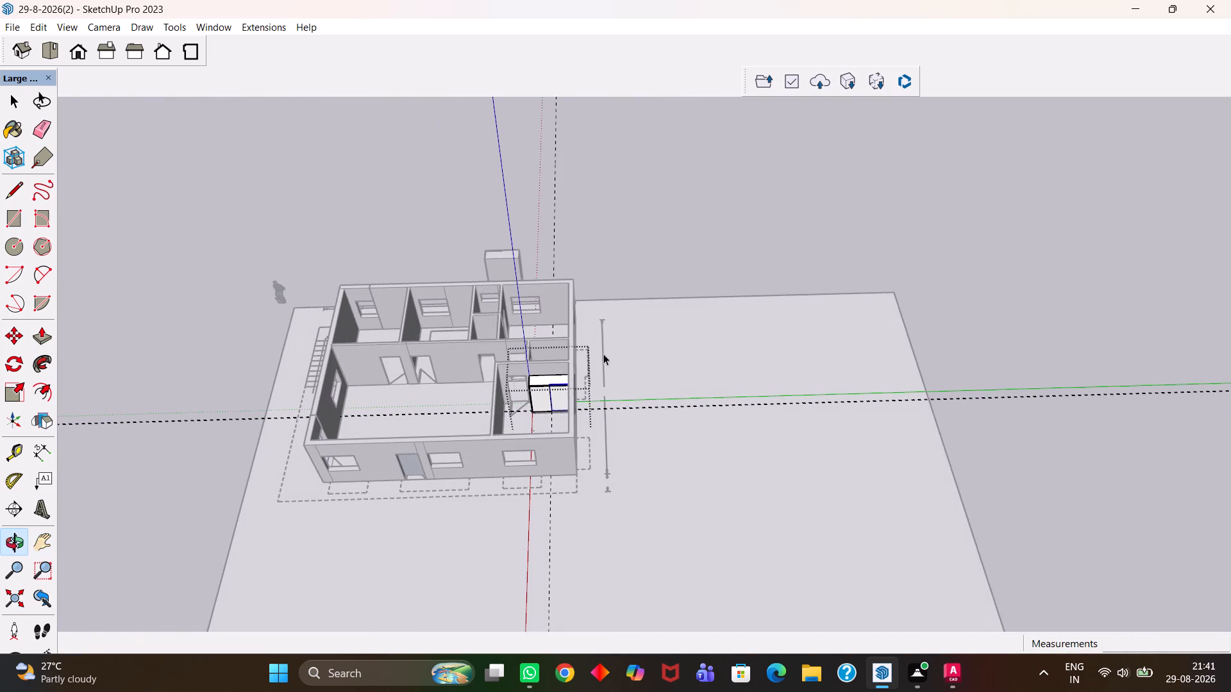
Copy the wardrobe's top face to clear space outside the house, about 32' 4 7/8" away.
key("space")
left_click(646, 210)
scroll(576, 408, "up", 15)
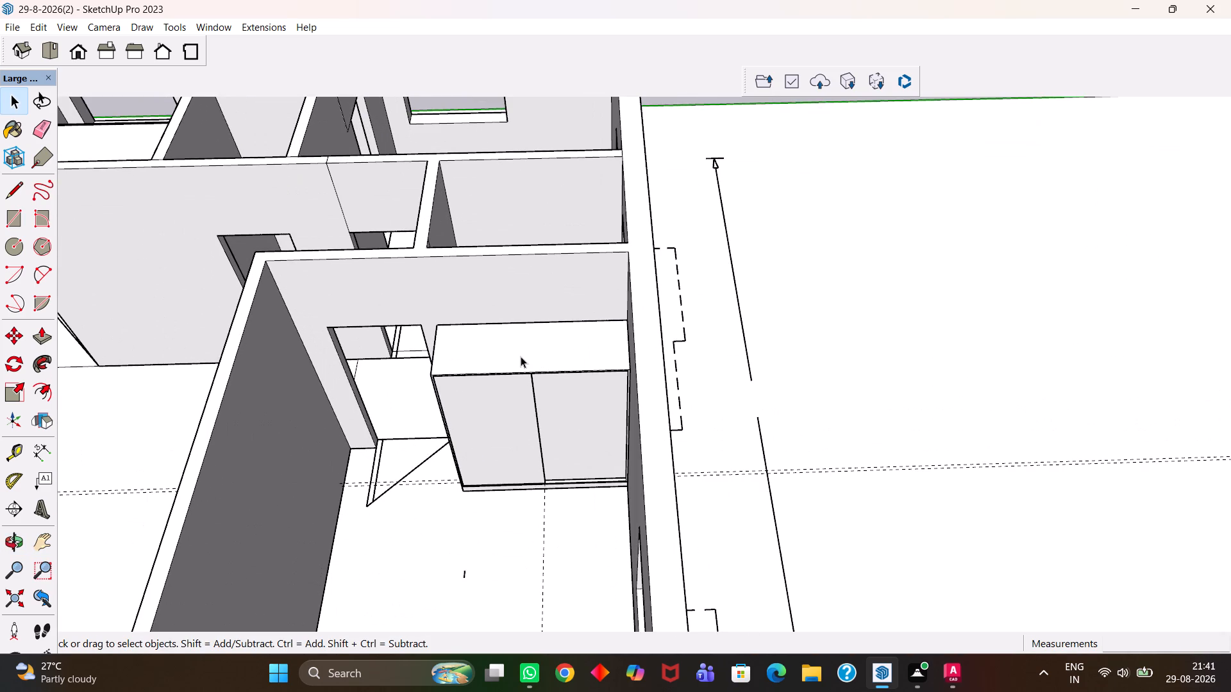
left_click(521, 356)
scroll(521, 356, "down", 4)
triple_click(521, 356)
left_click(521, 347)
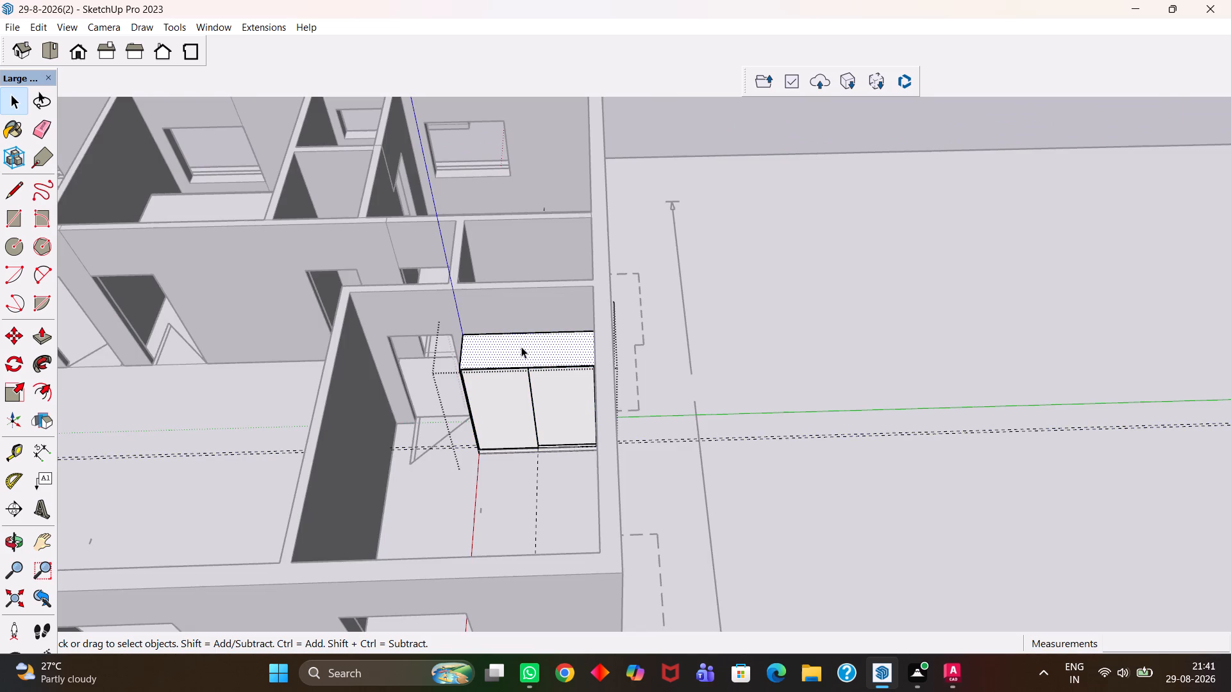
scroll(521, 347, "up", 3)
key("m")
left_click(528, 357)
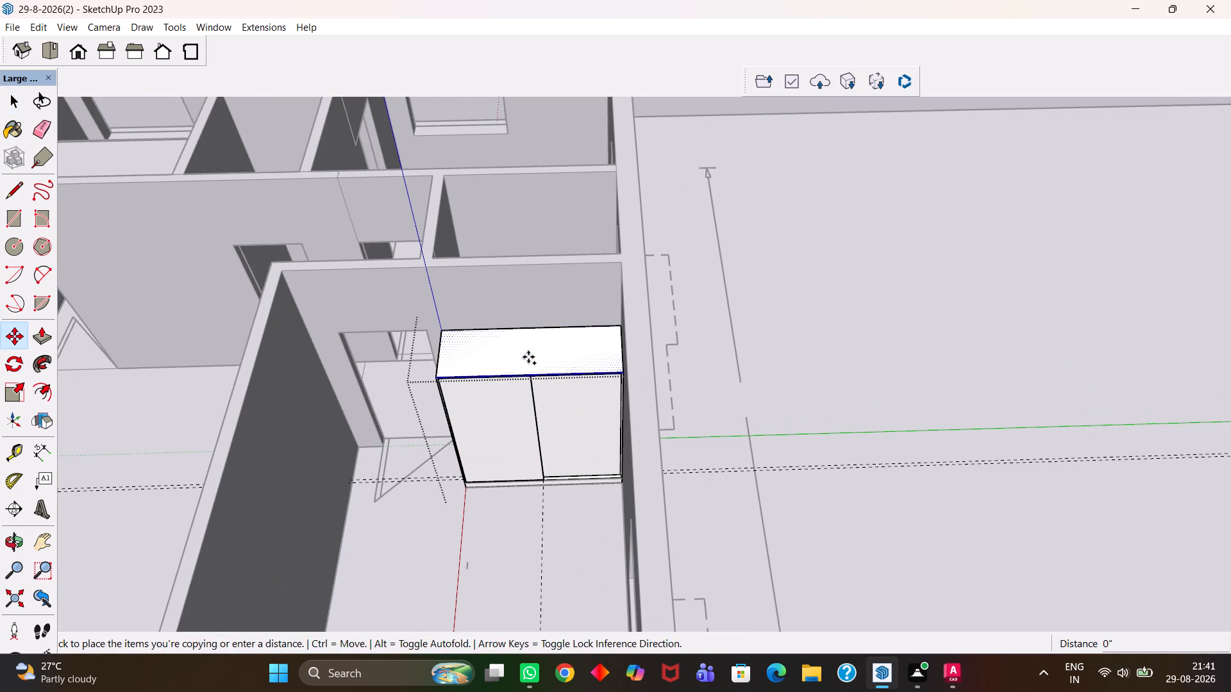
key("h")
scroll(528, 357, "down", 7)
left_click_drag(762, 245, 551, 510)
left_click_drag(571, 411, 573, 432)
key("Escape")
left_click(577, 404)
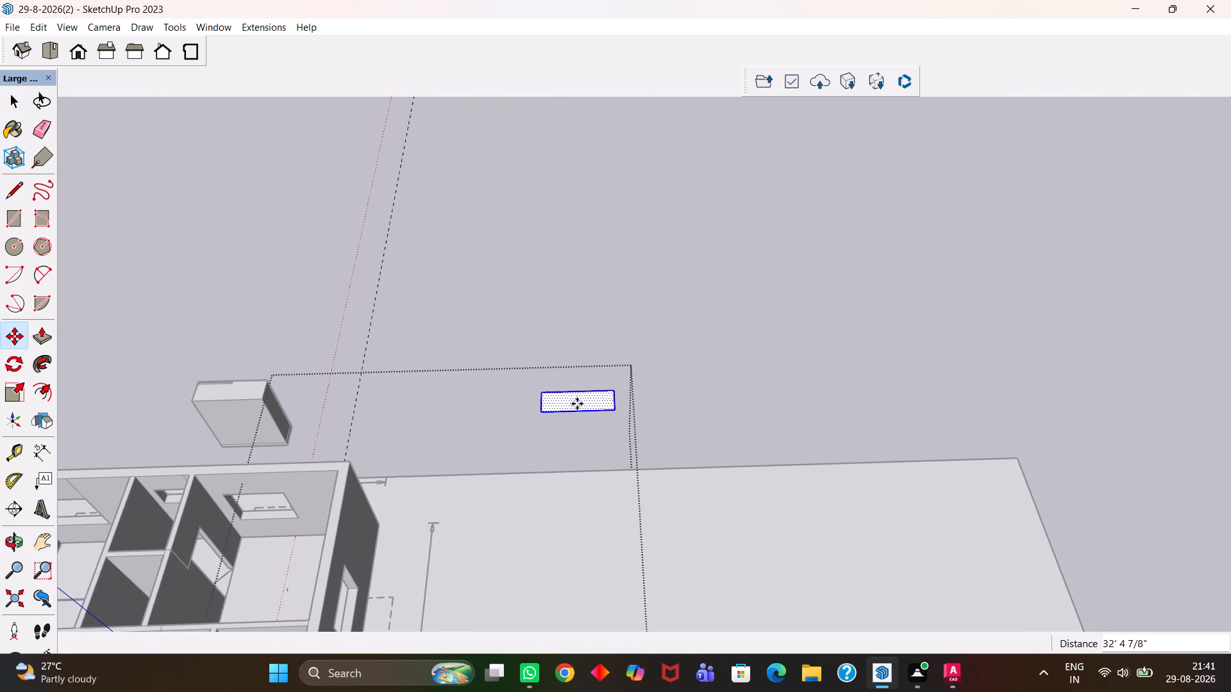
Extrude the copied top face upward 3' into a box.
scroll(577, 404, "up", 3)
key("p")
left_click(579, 409)
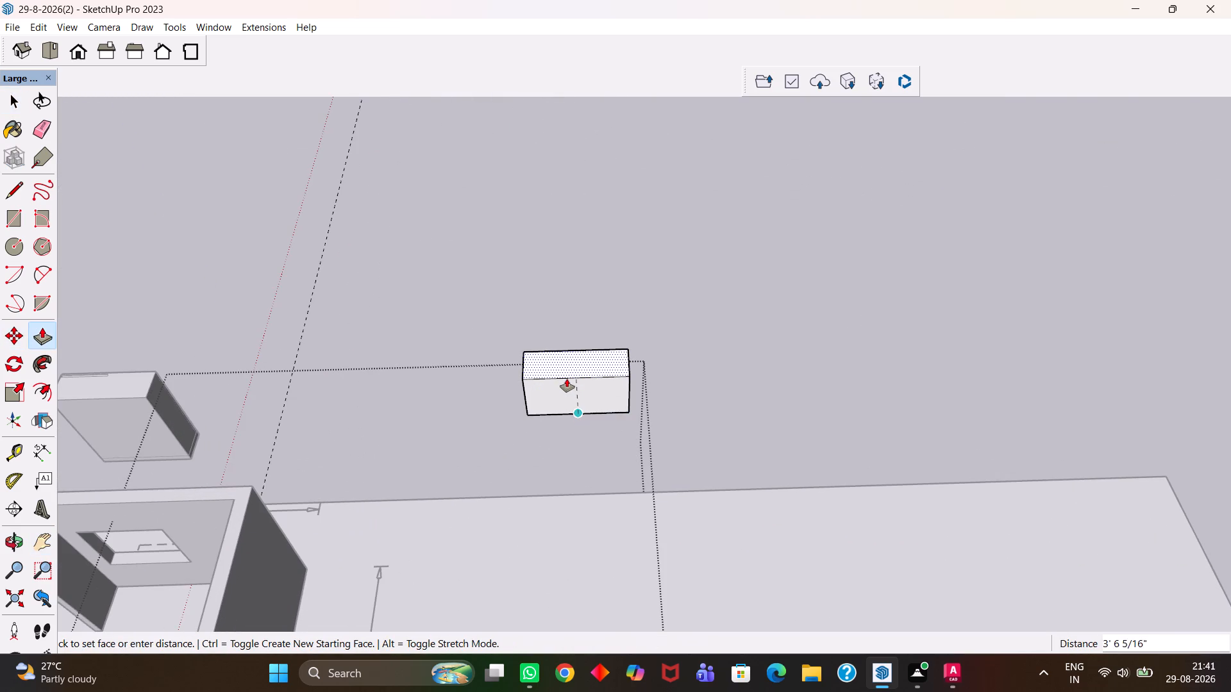
type("3'")
key("Return")
Make a group of the whole 3' high box standing outside the house.
key("h")
scroll(567, 379, "up", 9)
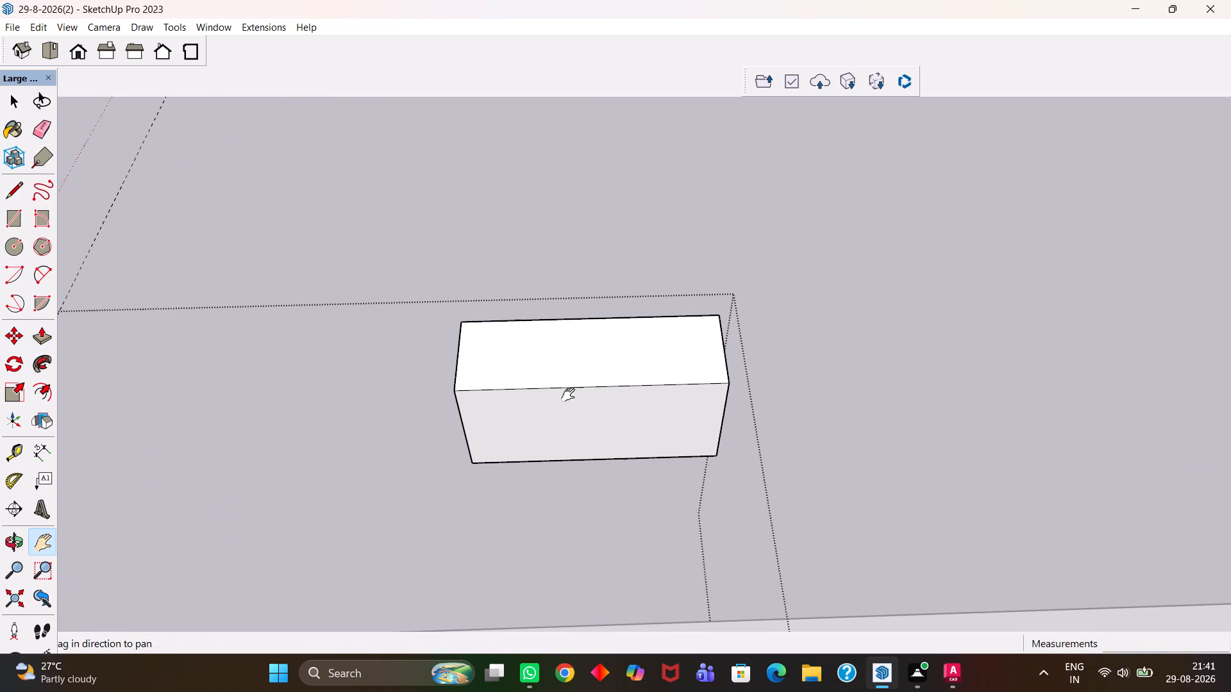
key("space")
double_click(605, 421)
left_click(605, 421)
right_click(605, 421)
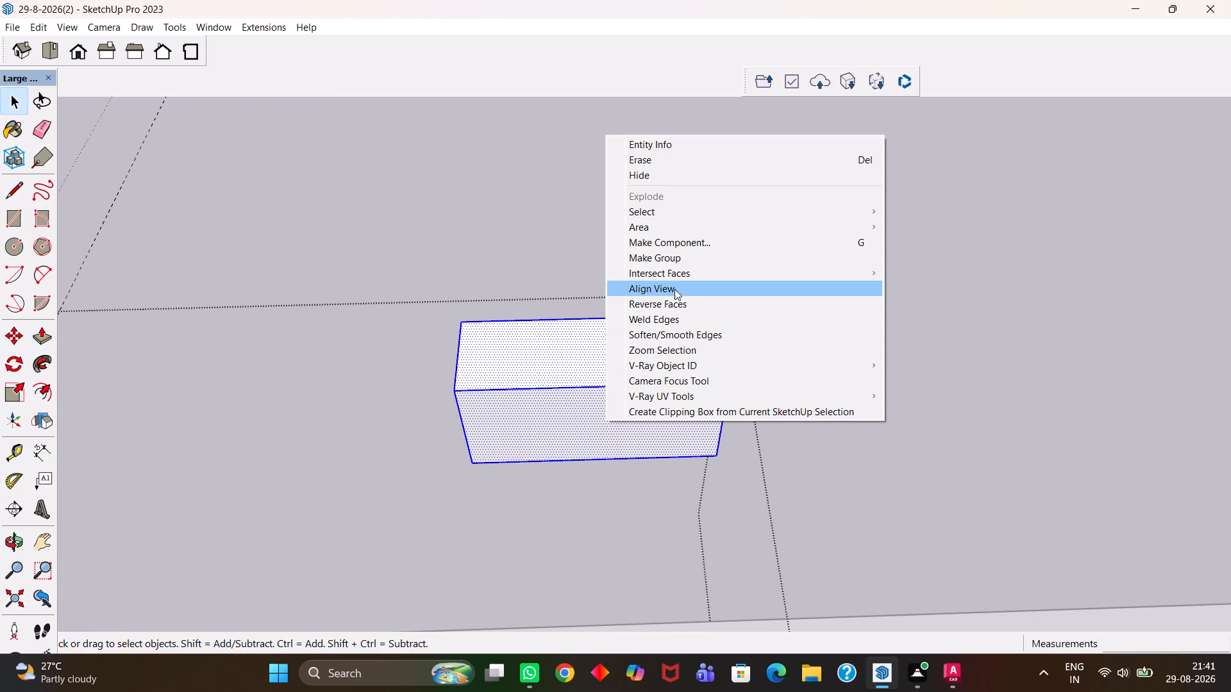
left_click(683, 259)
Inside the box group, divide the upper front edge into 4 equal segments.
scroll(447, 397, "up", 3)
triple_click(551, 388)
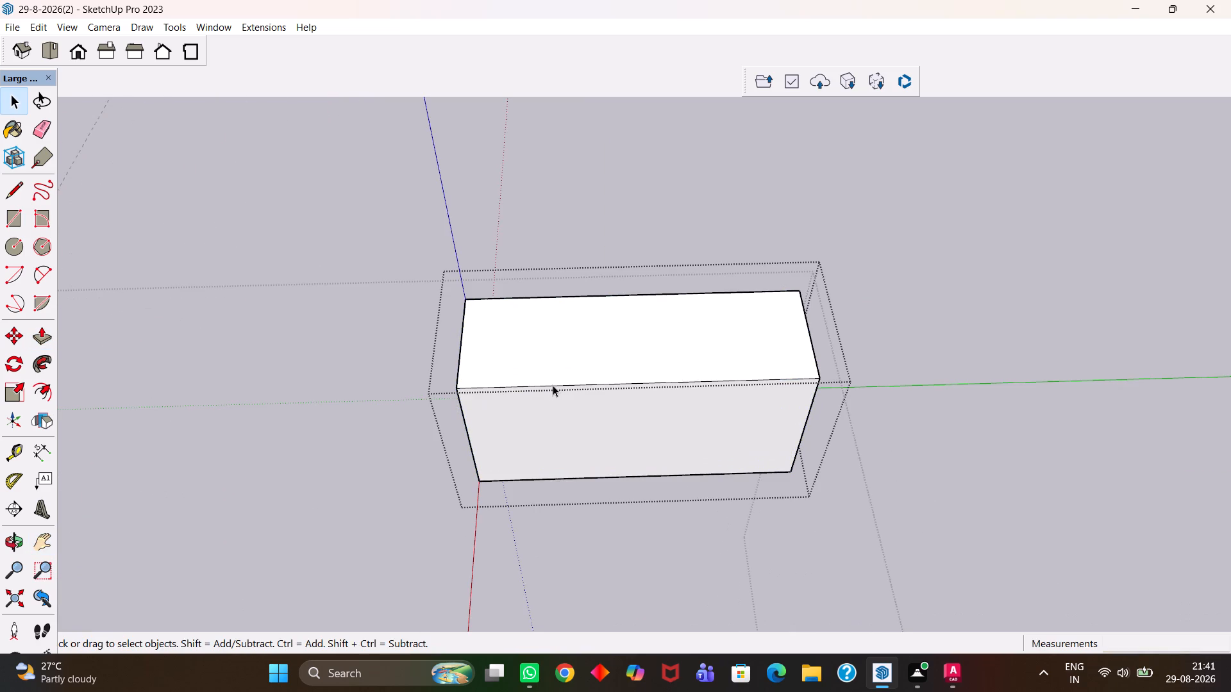
left_click(556, 386)
right_click(556, 386)
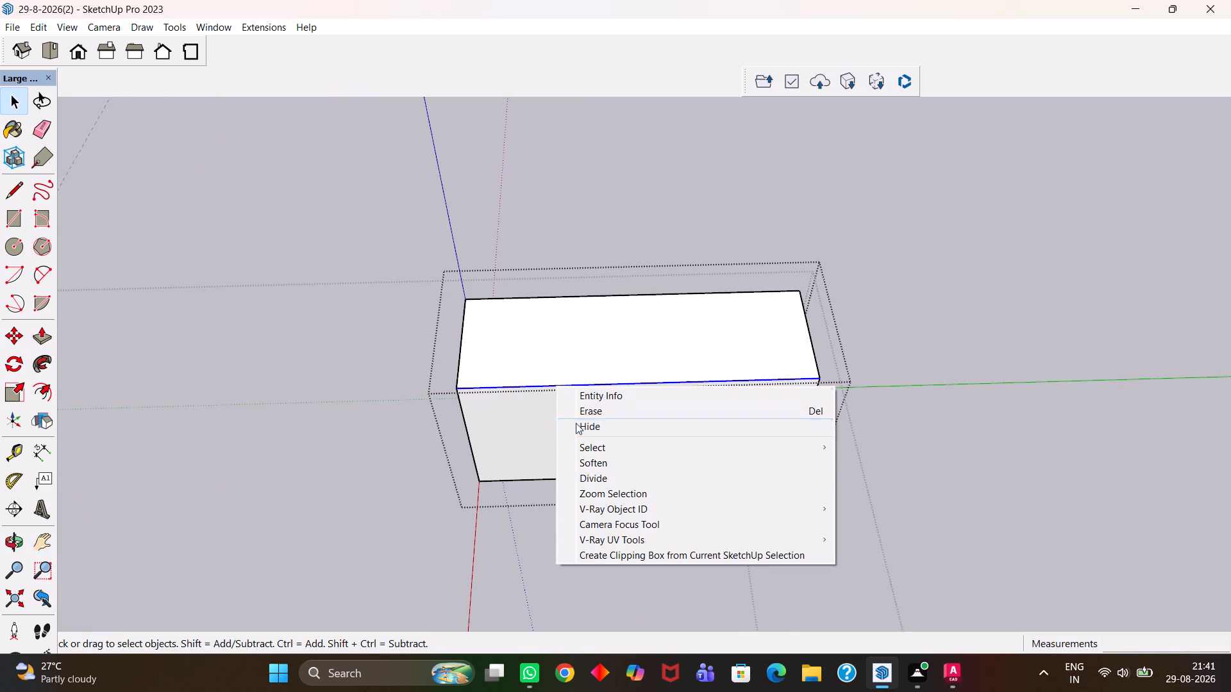
left_click(597, 481)
key("4")
key("Return")
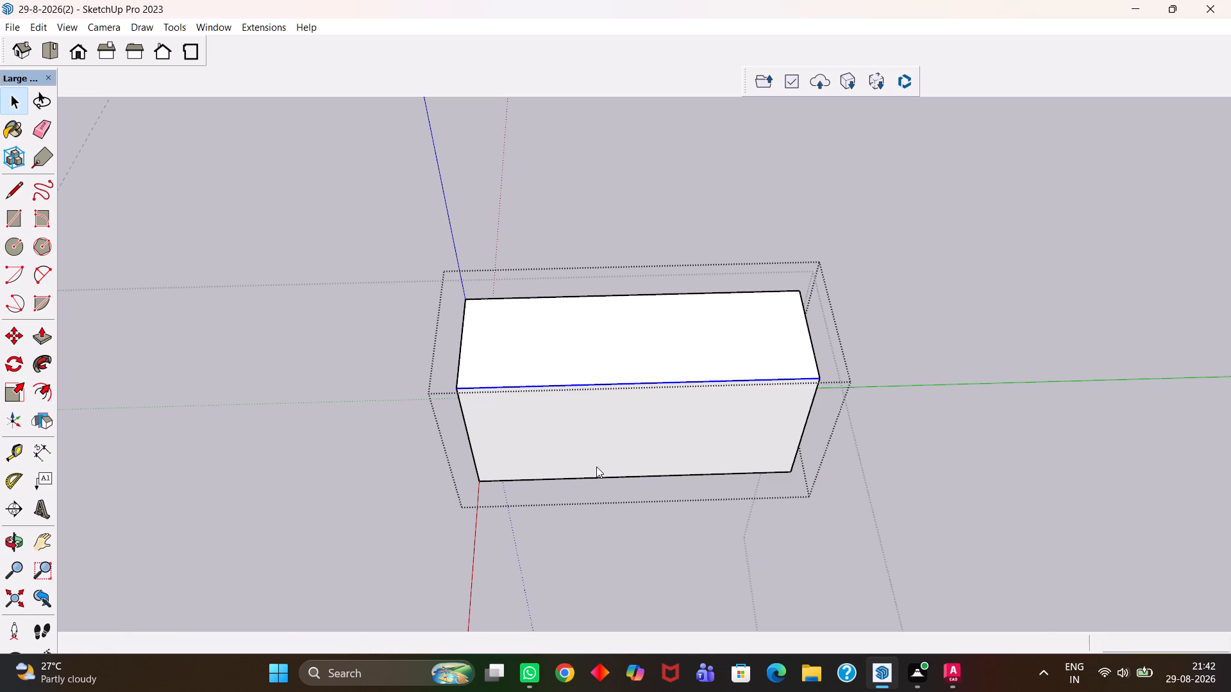
Place a guide about 1' 6 1/8" from the box's side edge at the end quarter point and draw a 3' line along it down the front face.
left_click(745, 379)
key("t")
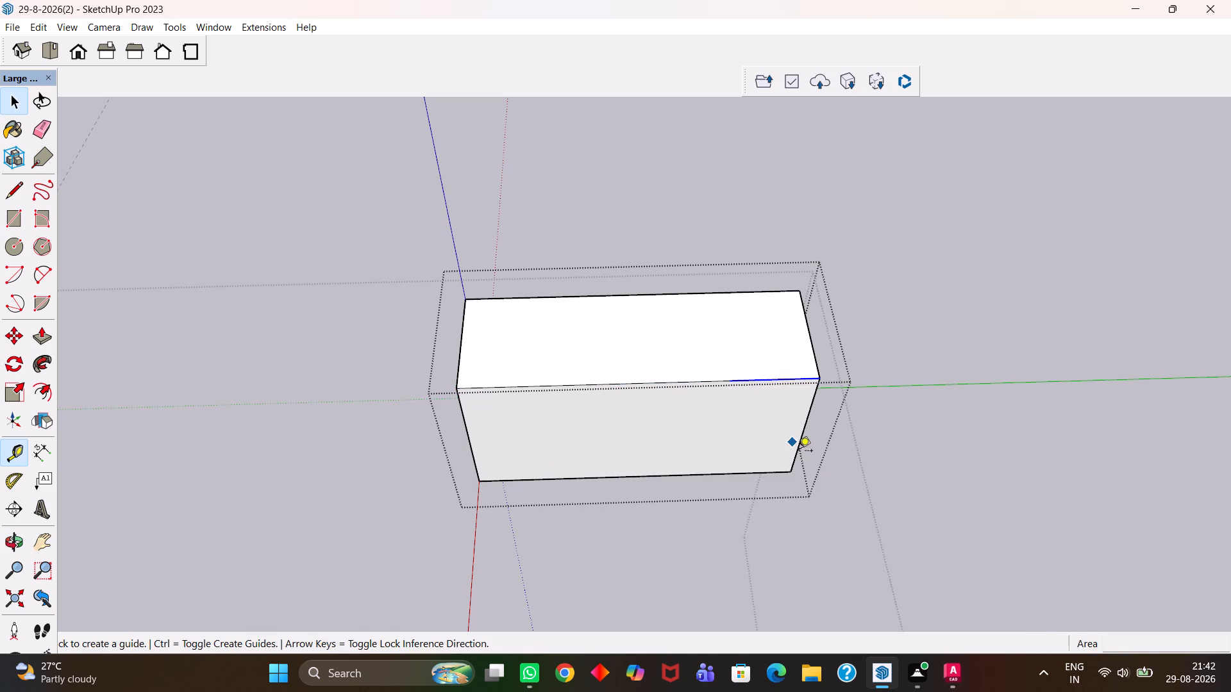
left_click(801, 436)
left_click(730, 377)
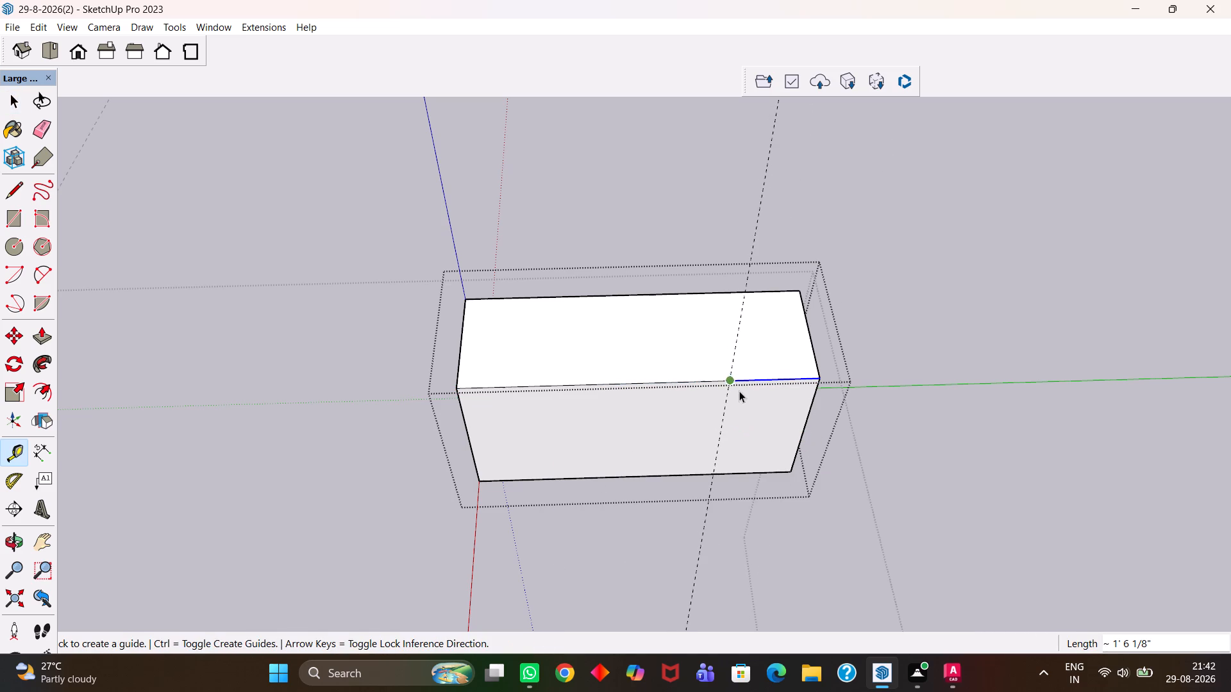
key("space")
scroll(739, 408, "up", 2)
key("l")
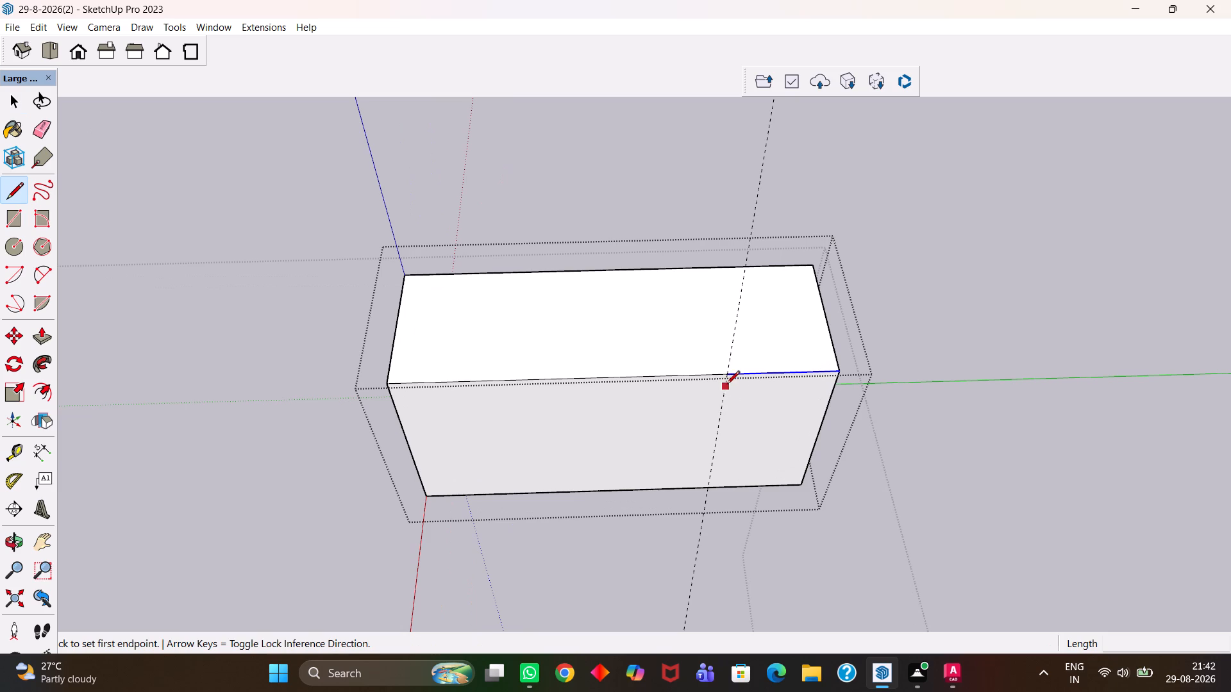
left_click(728, 377)
left_click(708, 488)
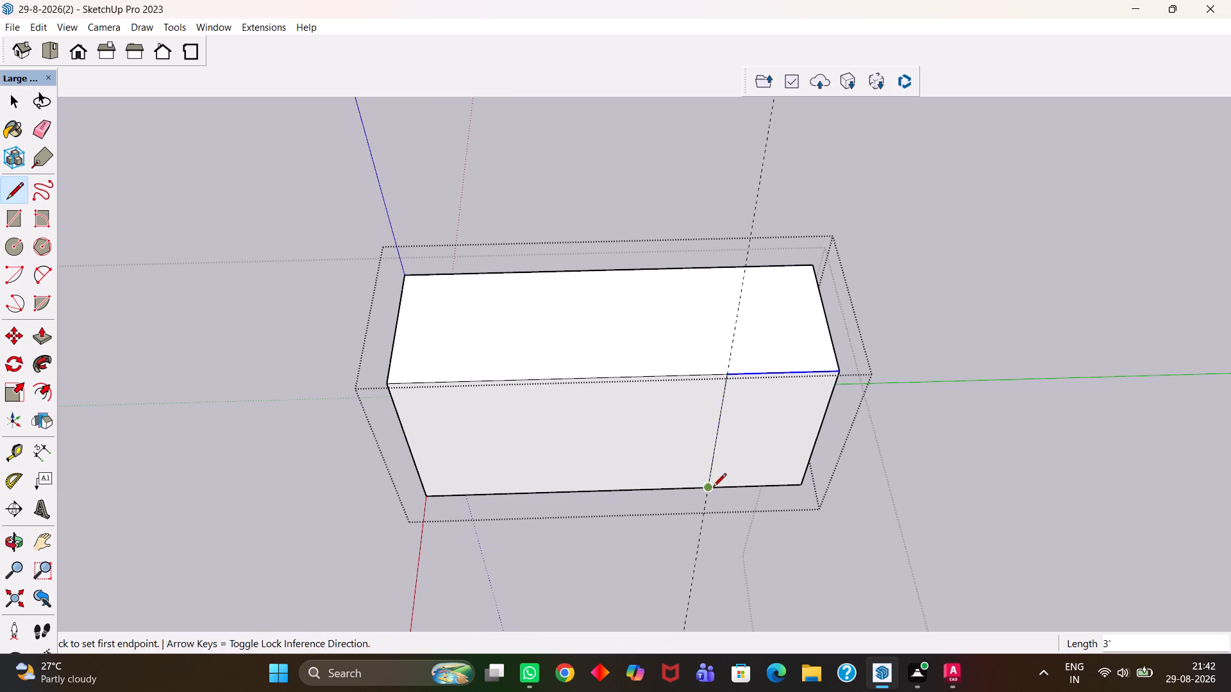
Copy the quarter-width front face just over 2' out into clear space in front of the box.
middle_click_drag(719, 488, 679, 457)
scroll(705, 484, "up", 1)
key("h")
scroll(685, 449, "down", 6)
middle_click_drag(696, 457, 703, 458)
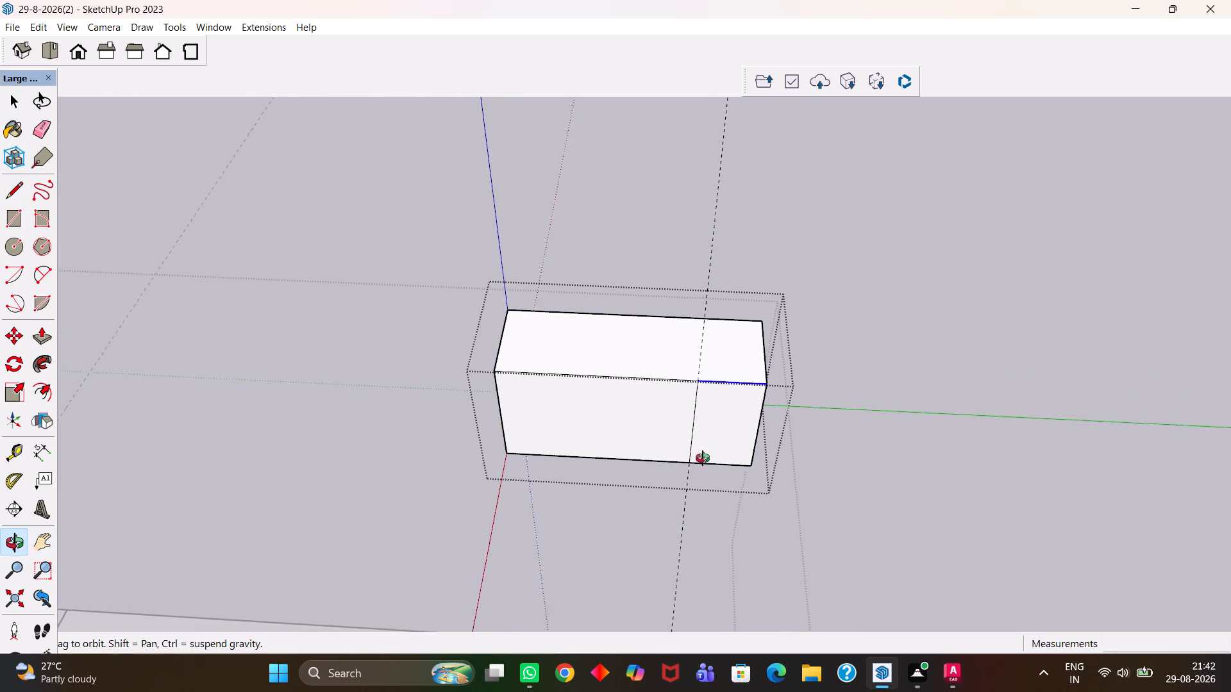
middle_click_drag(703, 458, 709, 458)
key("h")
scroll(709, 458, "up", 4)
left_click_drag(746, 439, 634, 437)
middle_click_drag(609, 429, 628, 444)
scroll(630, 436, "up", 1)
key("space")
left_click(631, 424)
scroll(630, 422, "down", 4)
key("m")
left_click(630, 422)
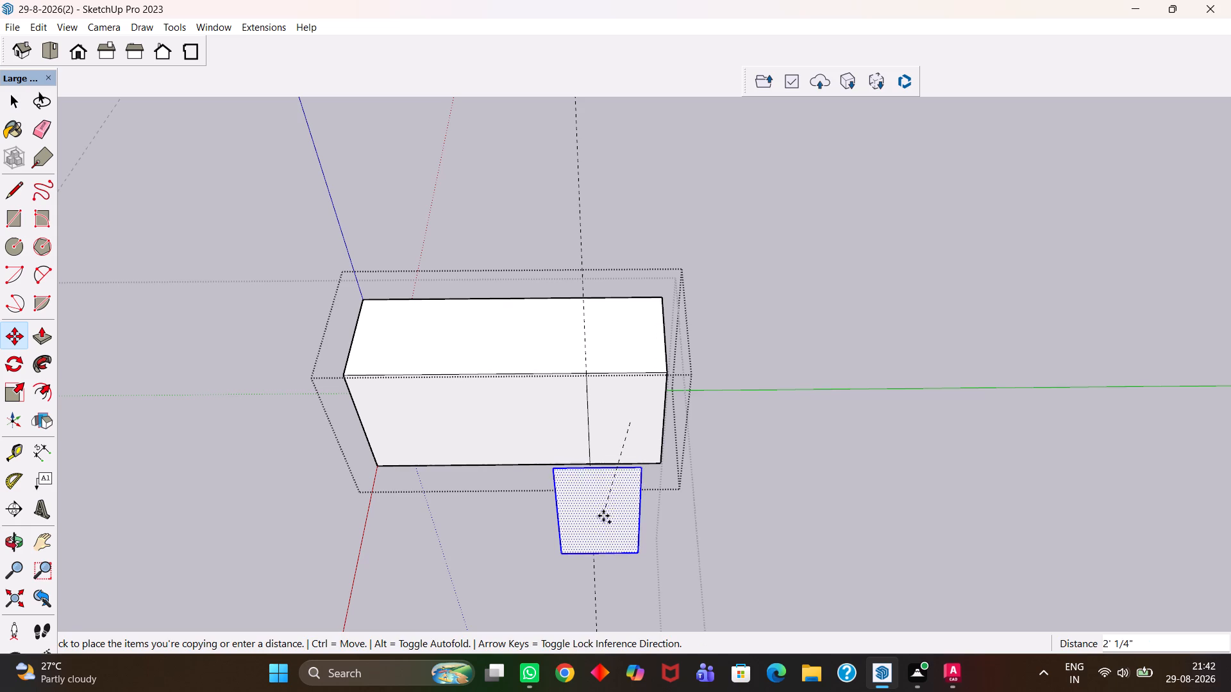
left_click(603, 526)
Extrude the copied quarter face 18 mm into a door panel and make it a group.
key("p")
left_click(603, 526)
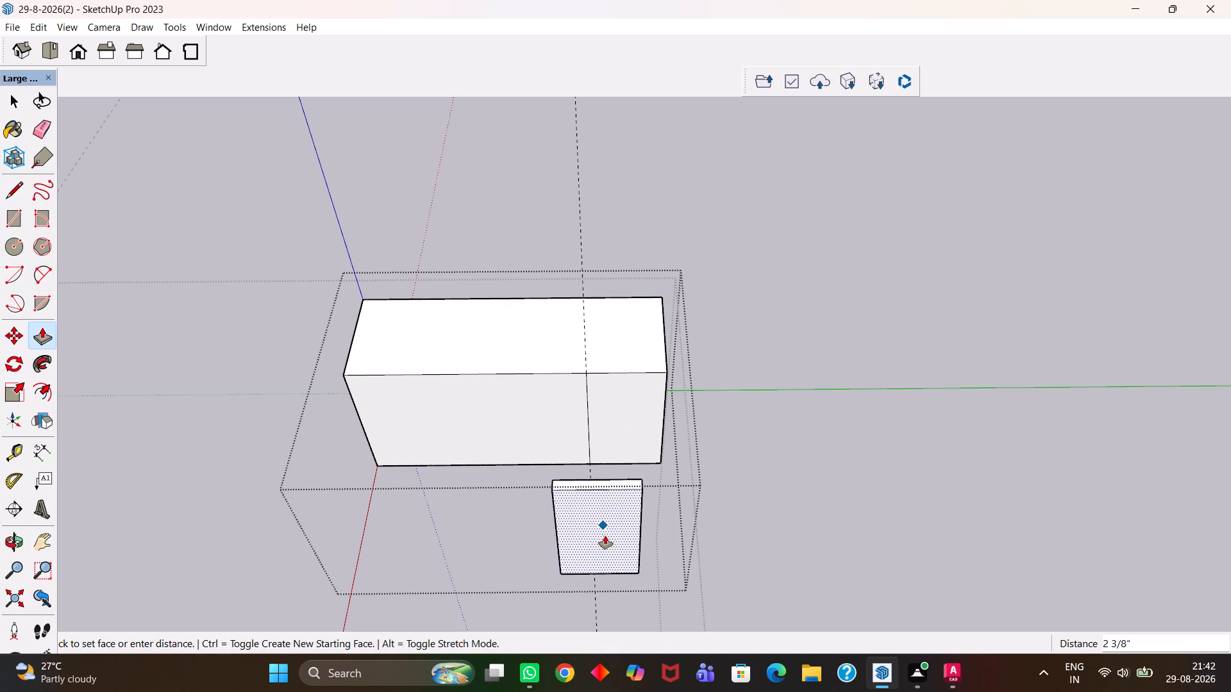
type("18mm")
key("Return")
key("space")
triple_click(608, 536)
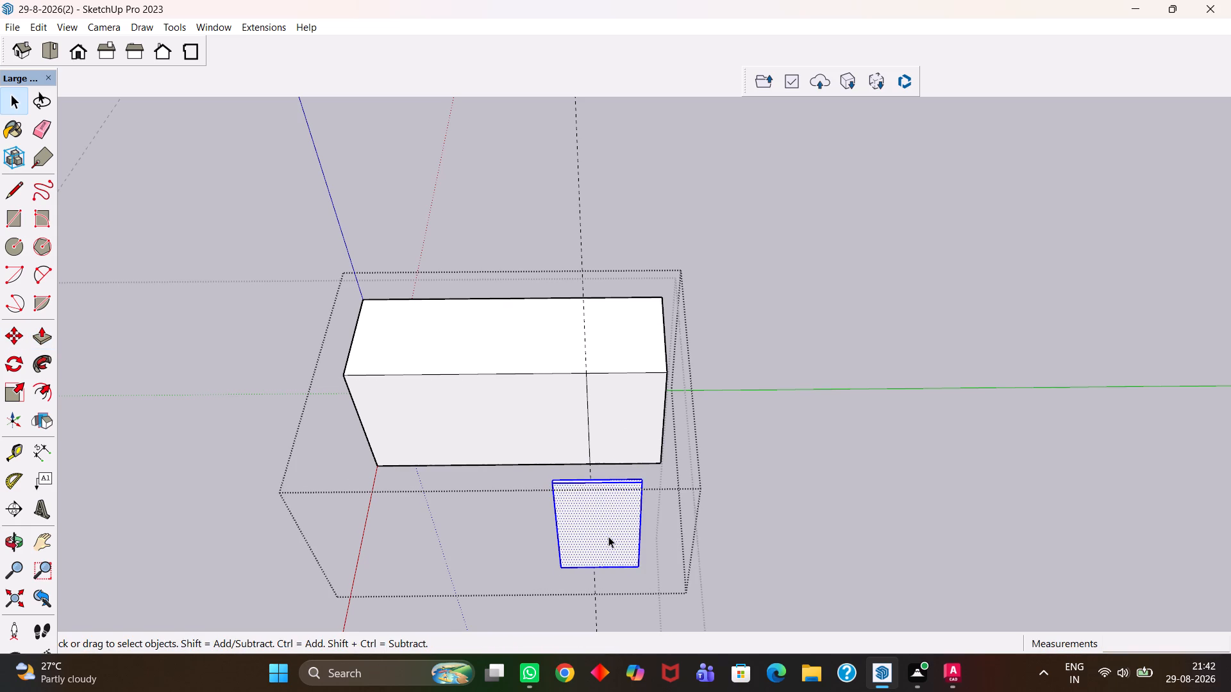
left_click(608, 536)
right_click(608, 536)
left_click(669, 375)
Inside the door panel group, push the narrow side face inward 4 mm to leave a gap between doors.
scroll(601, 496, "up", 1)
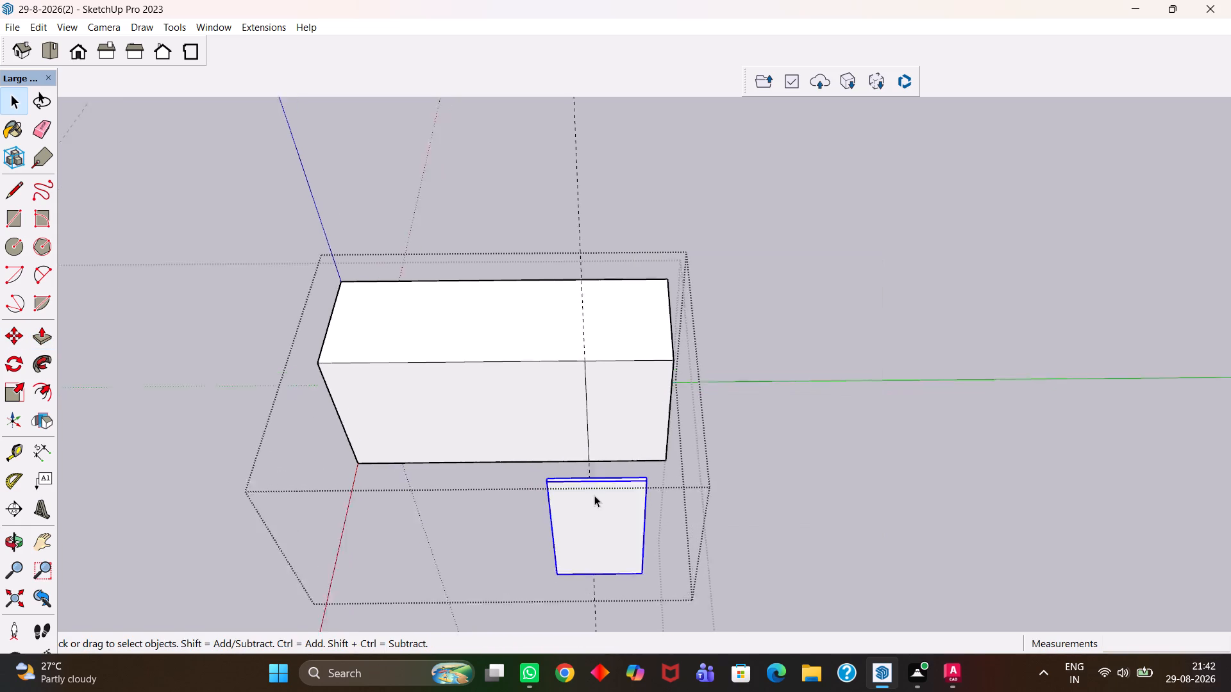
scroll(594, 495, "up", 7)
middle_click_drag(566, 528, 744, 460)
scroll(744, 460, "up", 8)
key("space")
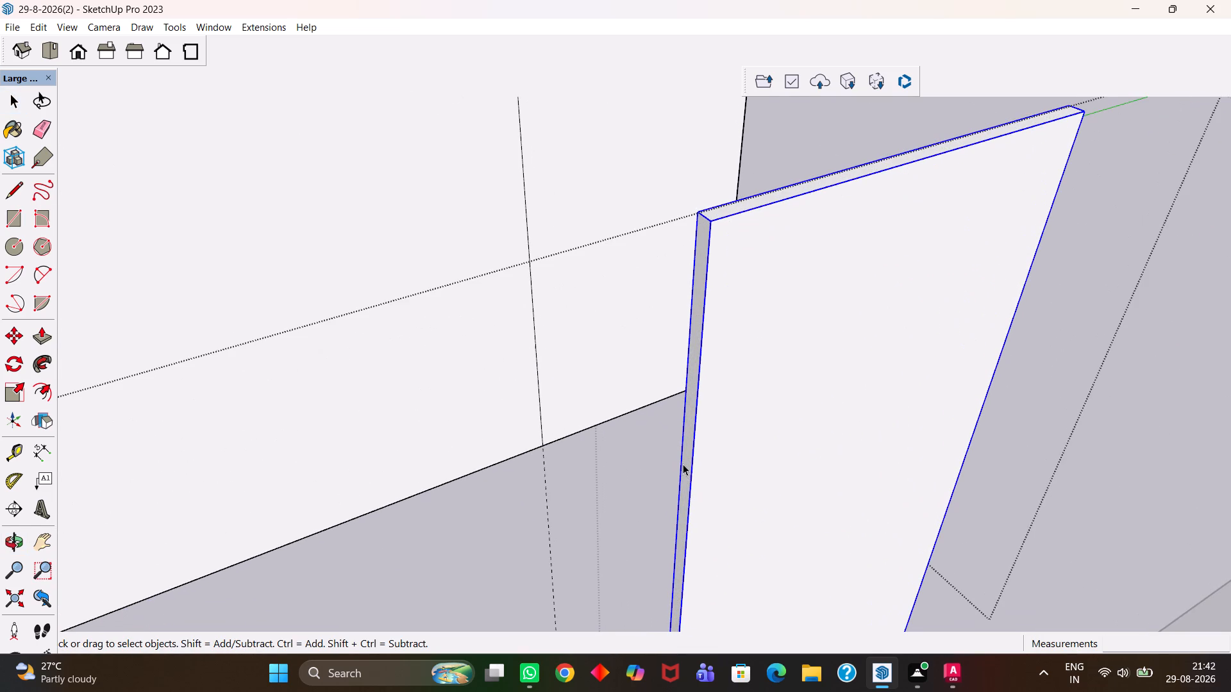
double_click(687, 466)
double_click(683, 465)
left_click(687, 466)
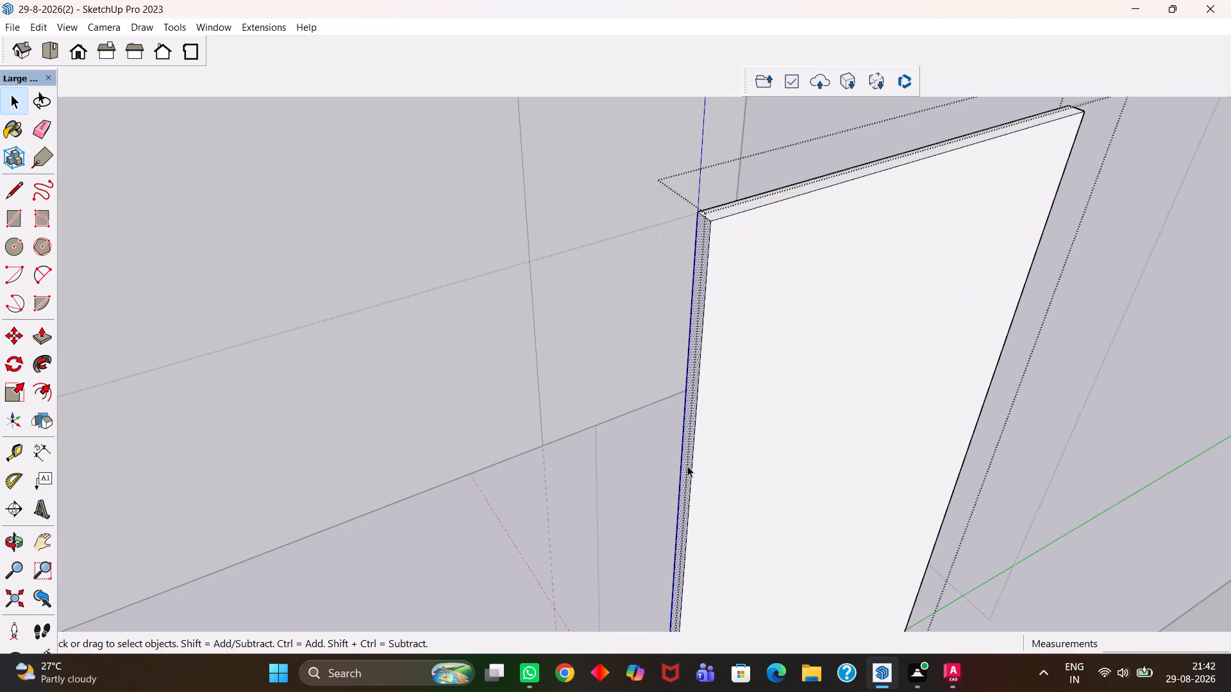
key("p")
left_click(687, 466)
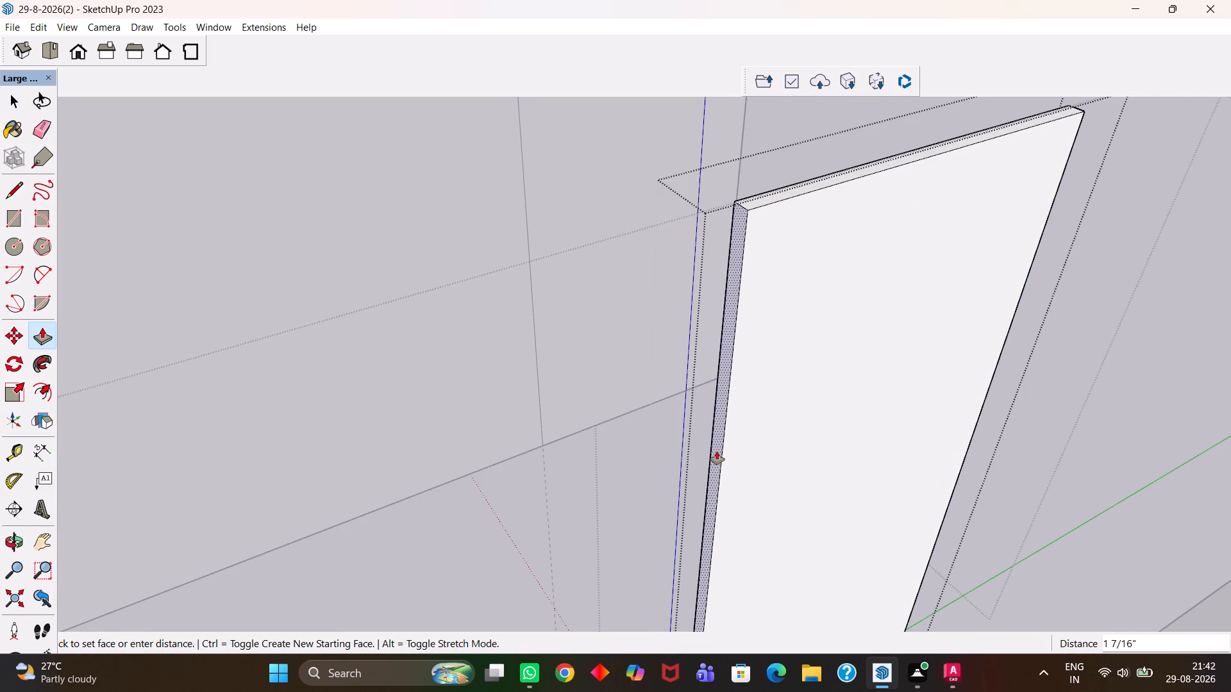
type("4mm")
key("Return")
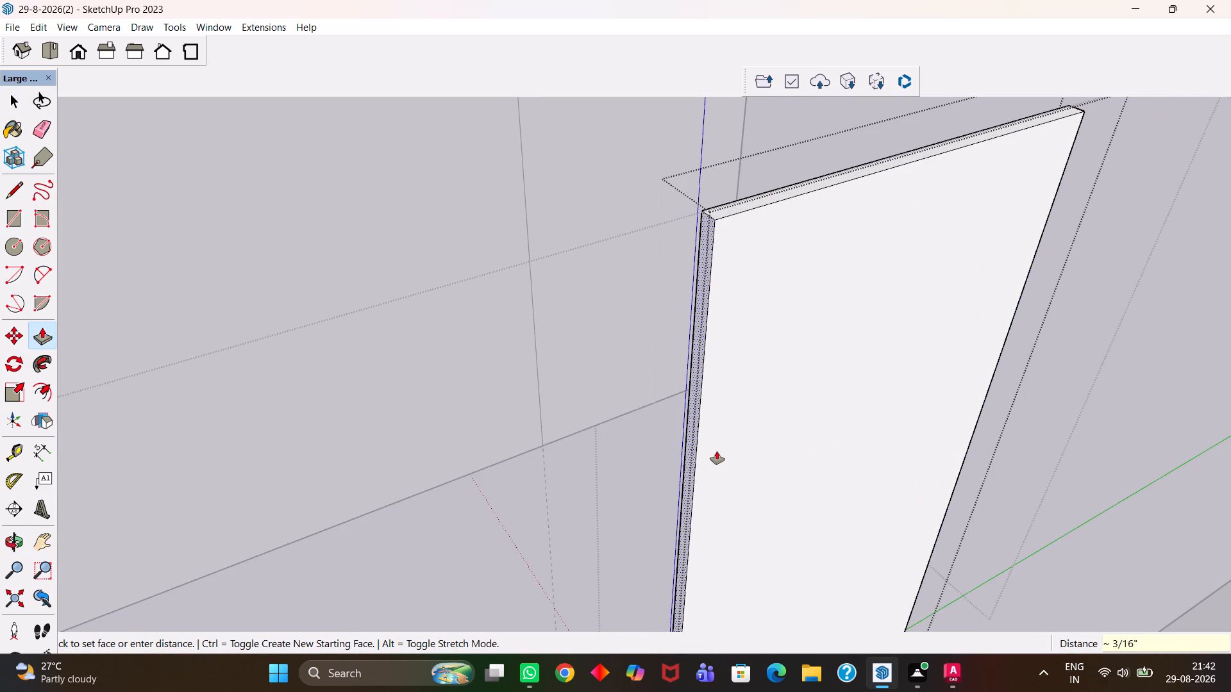
Move the door panel about 2' 3 5/8" back onto the end quarter of the box's front, matching the upper outer corner.
key("h")
scroll(717, 449, "down", 14)
middle_click_drag(811, 381, 671, 443)
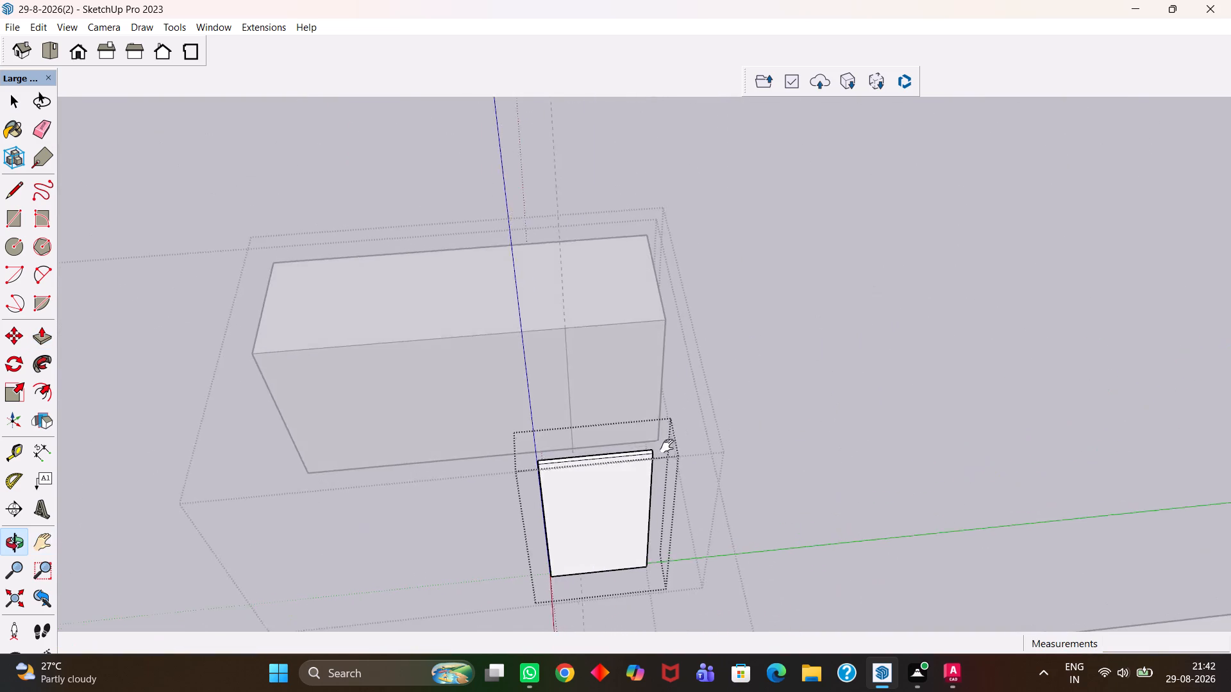
scroll(666, 449, "down", 2)
key("space")
left_click(483, 519)
left_click(628, 512)
scroll(628, 509, "up", 3)
key("m")
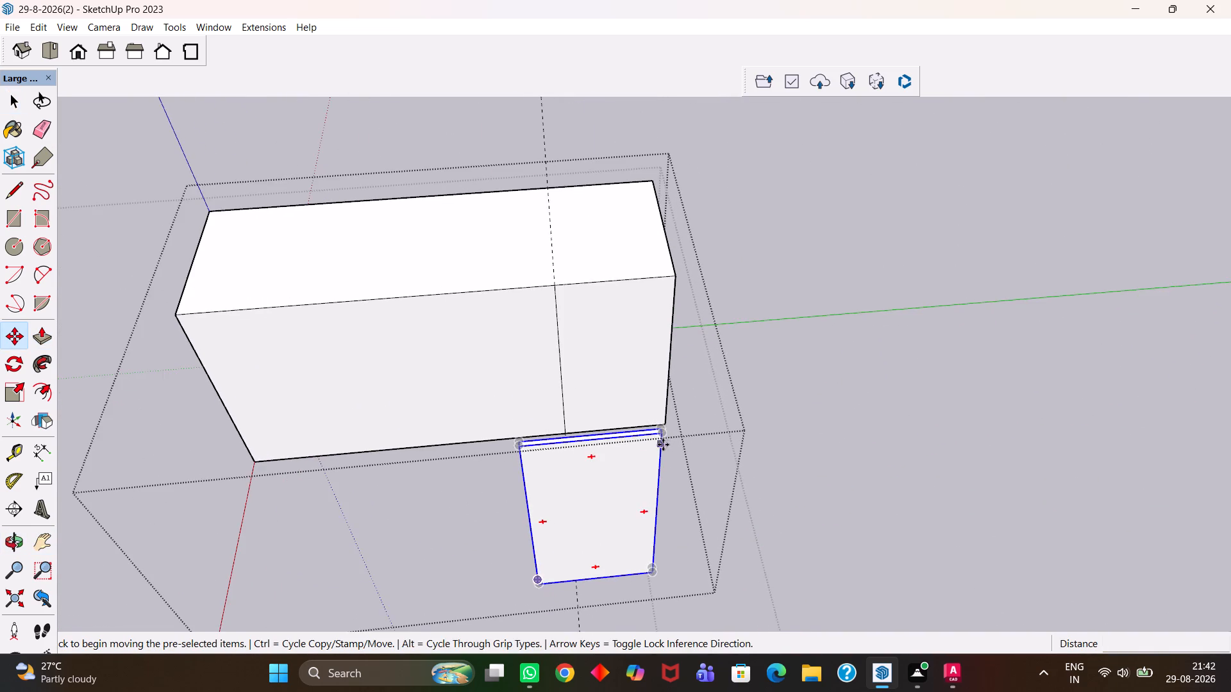
scroll(667, 435, "up", 4)
left_click(653, 426)
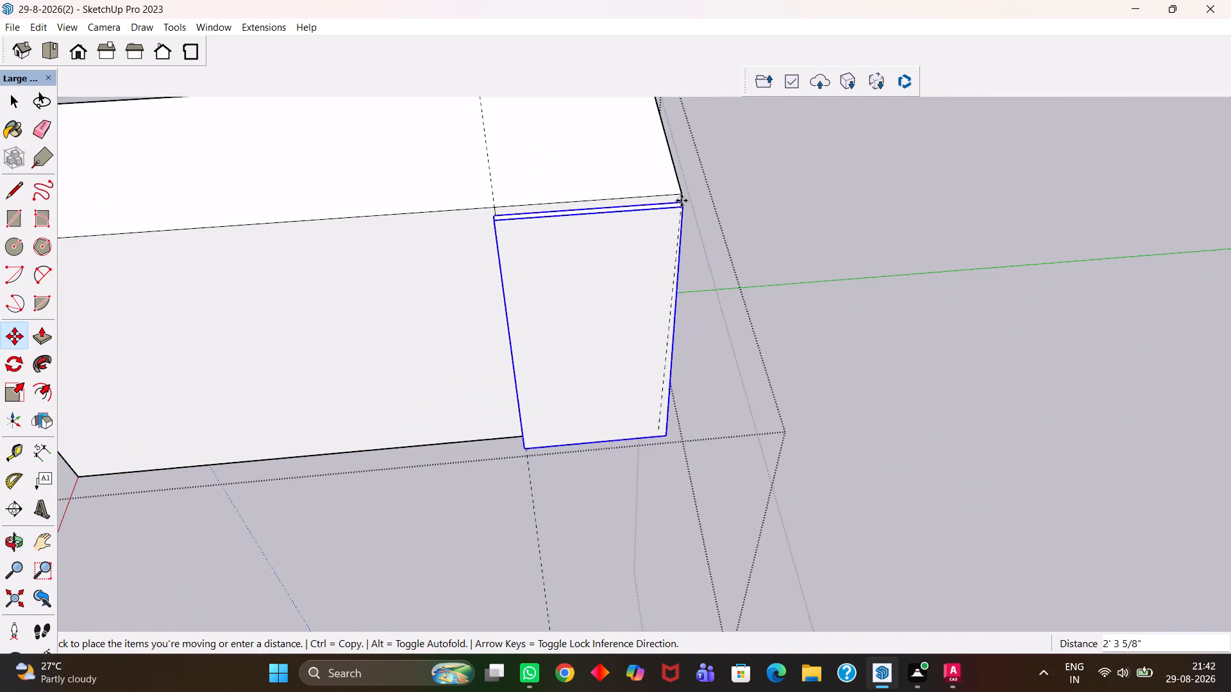
left_click(680, 193)
Copy the door panel about 4' 6 1/2" to the box front's opposite end, divided by 3 to give four evenly spaced doors.
scroll(642, 195, "up", 1)
scroll(624, 208, "down", 5)
key("h")
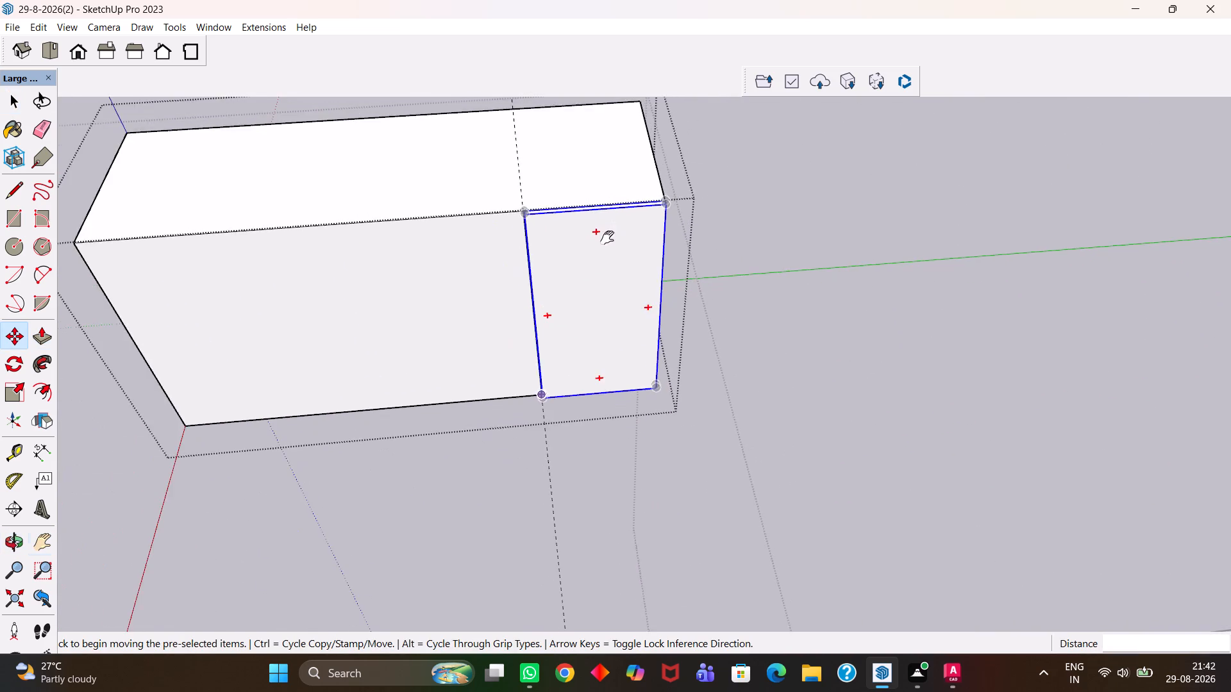
scroll(607, 238, "down", 1)
middle_click_drag(599, 254, 589, 270)
middle_click_drag(587, 272, 574, 284)
middle_click_drag(574, 292, 593, 311)
scroll(593, 311, "up", 3)
scroll(518, 282, "up", 3)
left_click_drag(492, 284, 575, 344)
key("m")
scroll(578, 344, "up", 3)
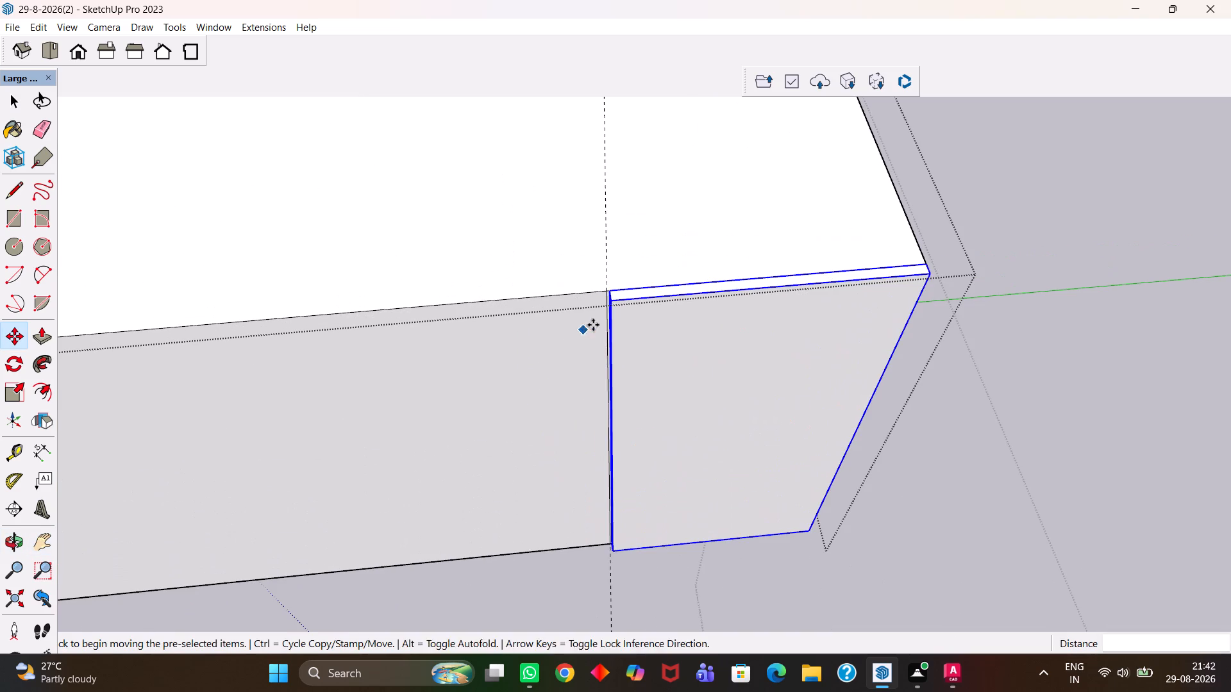
left_click(610, 286)
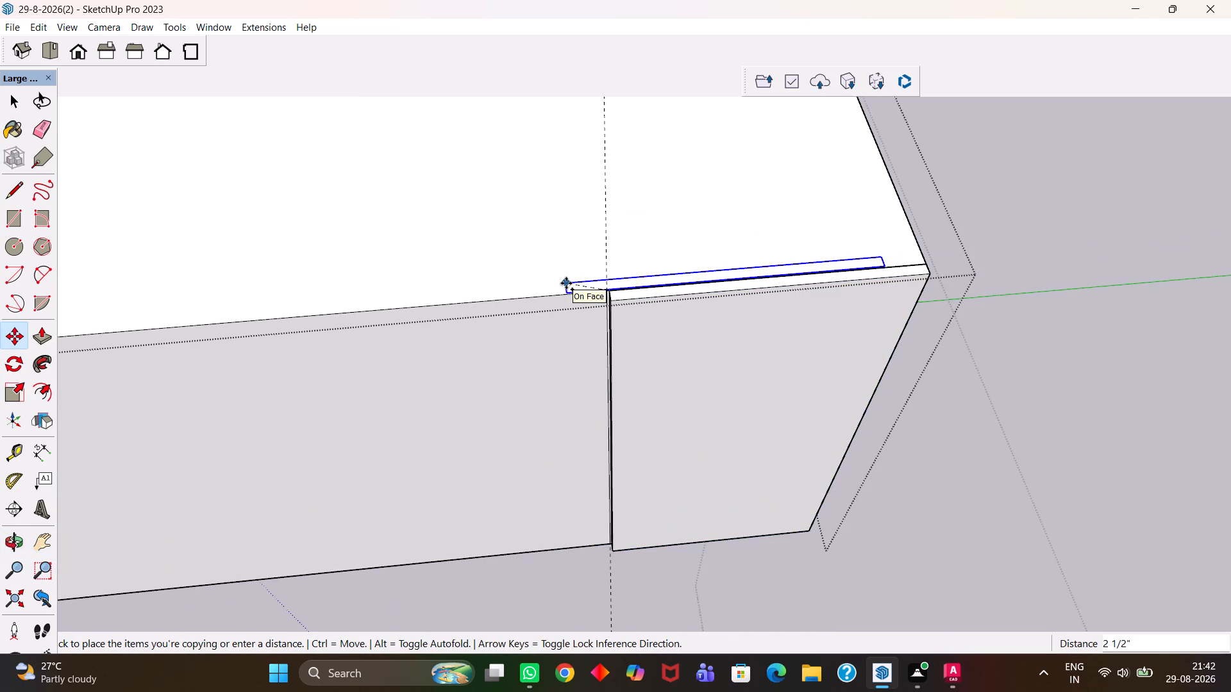
key("h")
scroll(566, 283, "down", 4)
left_click_drag(490, 283, 705, 314)
left_click_drag(509, 302, 617, 304)
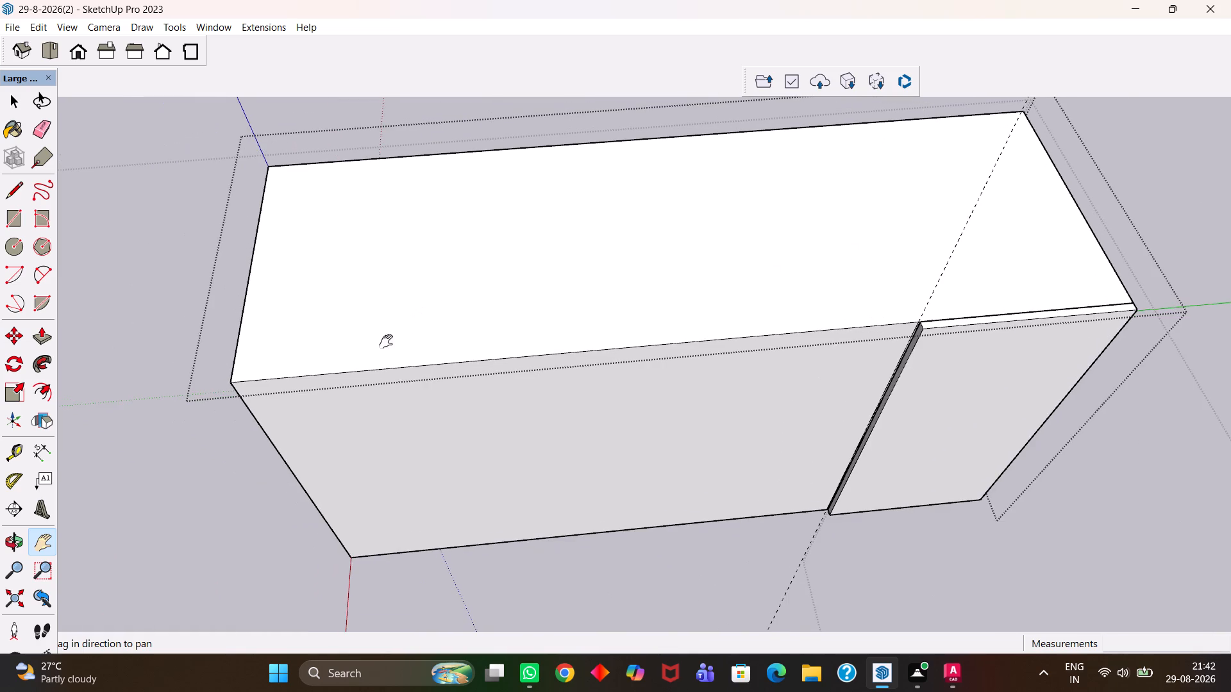
scroll(382, 345, "up", 2)
left_click_drag(370, 355, 556, 304)
key("Escape")
left_click(389, 338)
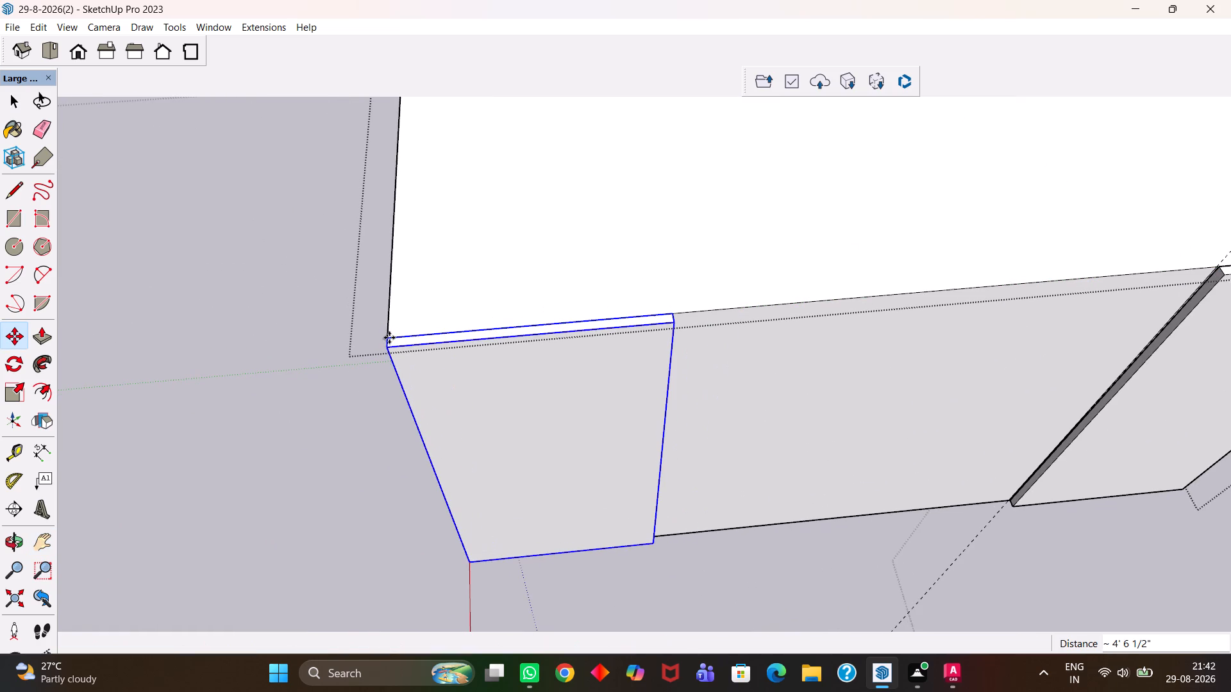
type("/3")
key("Return")
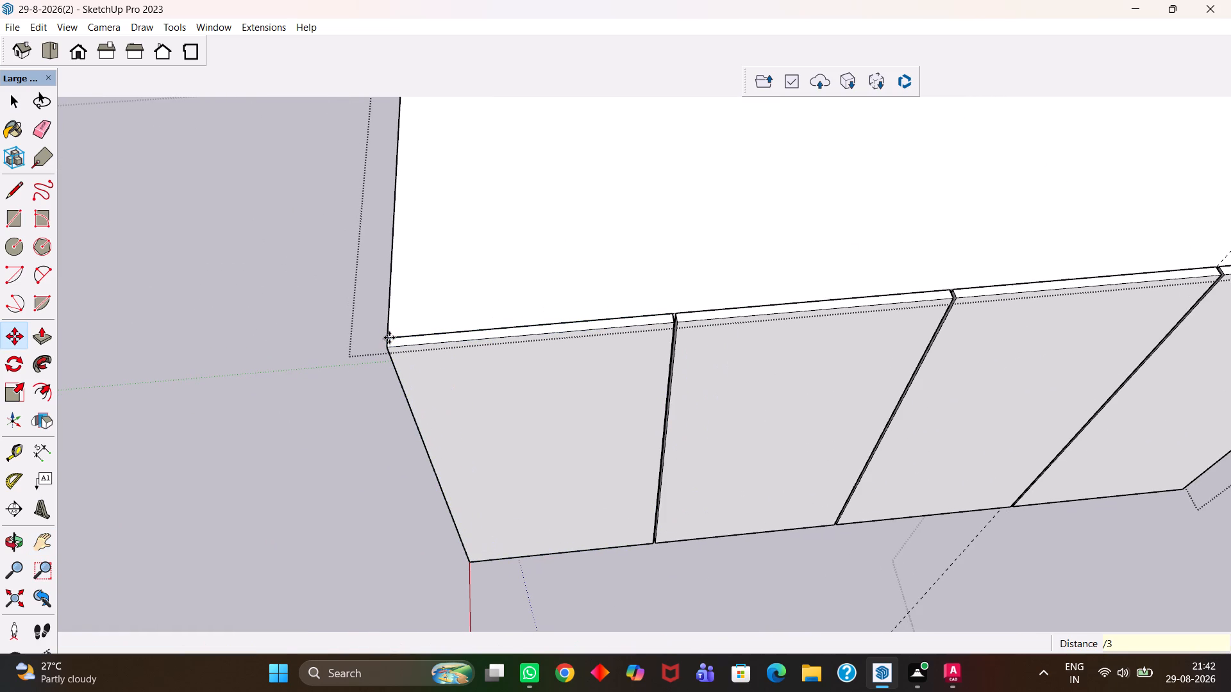
scroll(390, 345, "down", 12)
key("h")
middle_click_drag(540, 423, 528, 388)
scroll(547, 402, "up", 3)
key("space")
left_click(517, 505)
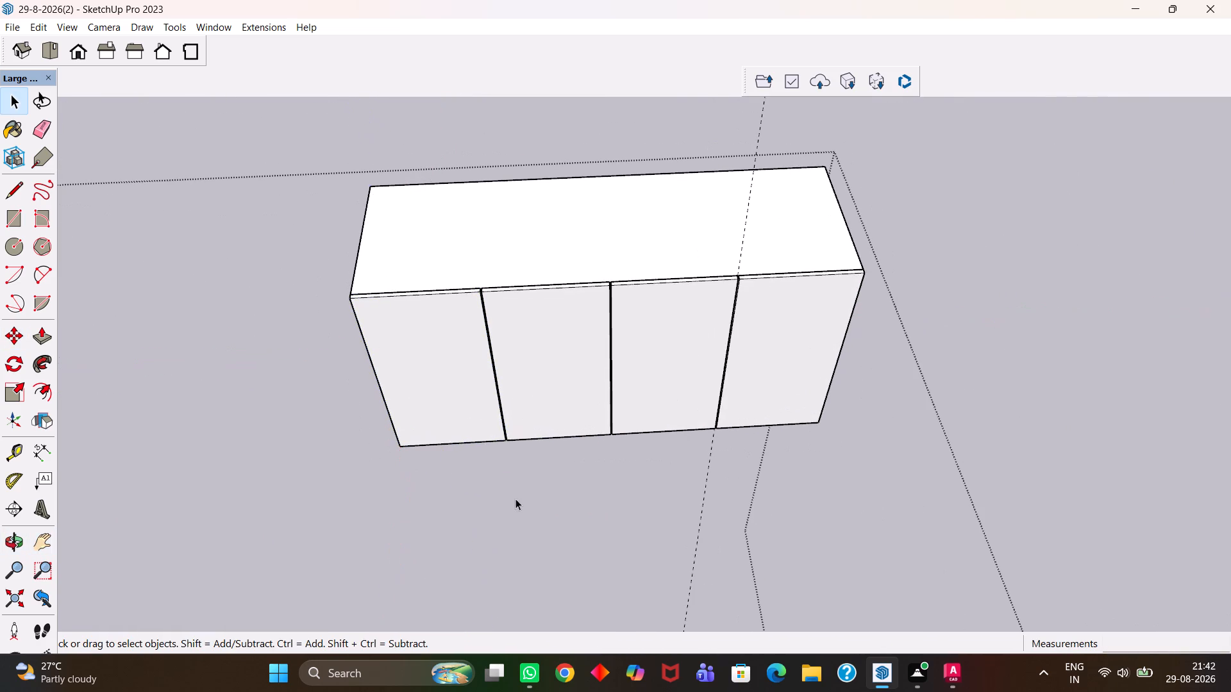
Move the four-door box by its back upper corner from outside the house onto the wardrobe top, about 32' 7 3/16" away.
left_click(530, 263)
scroll(510, 327, "down", 4)
key("m")
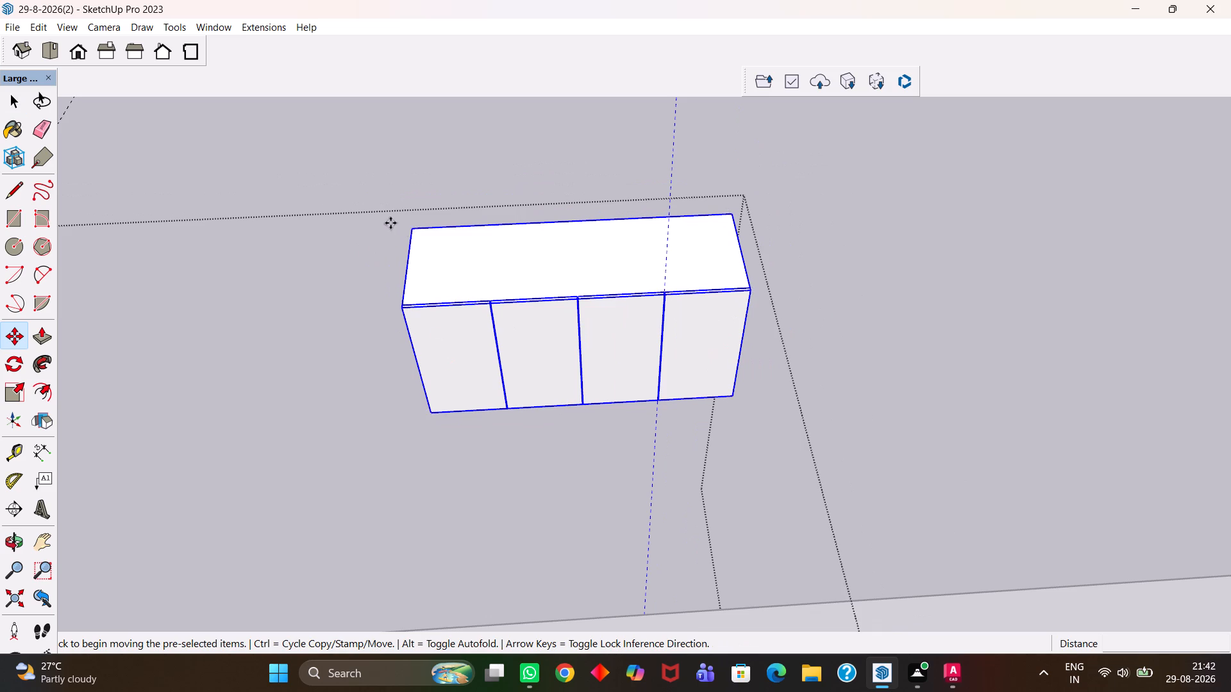
left_click(415, 231)
key("h")
scroll(523, 267, "down", 10)
scroll(521, 291, "up", 1)
scroll(521, 292, "down", 5)
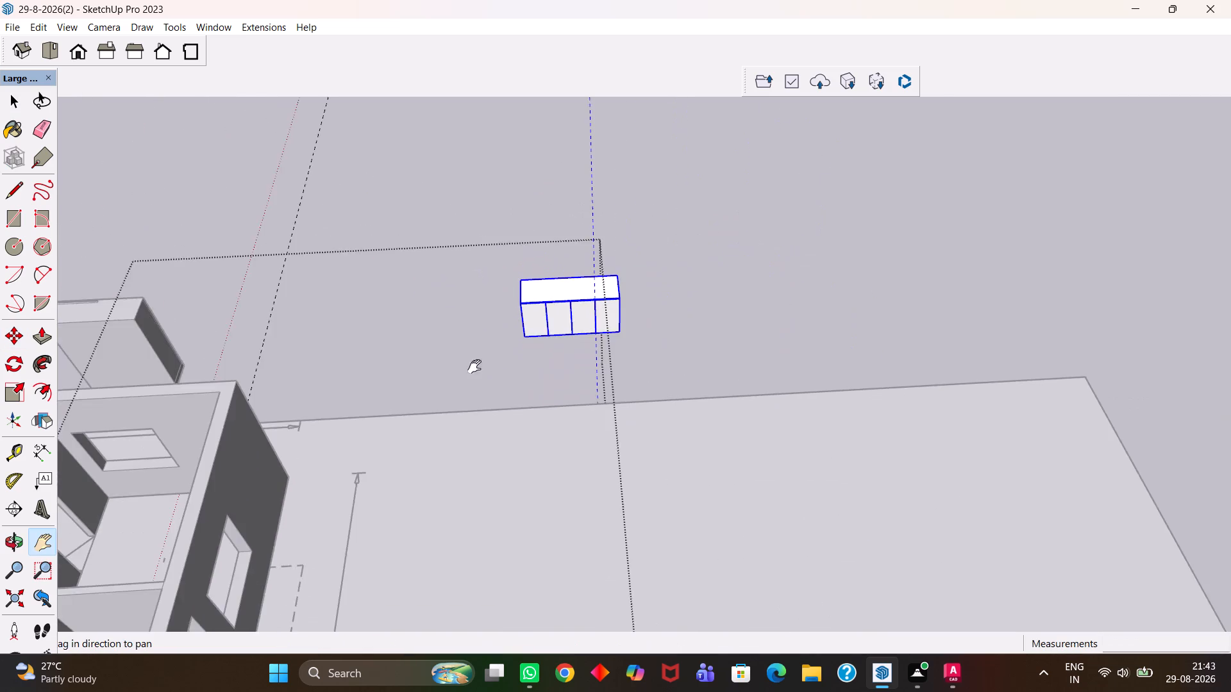
left_click_drag(474, 367, 573, 223)
scroll(560, 242, "down", 6)
left_click_drag(389, 388, 574, 261)
scroll(492, 299, "up", 9)
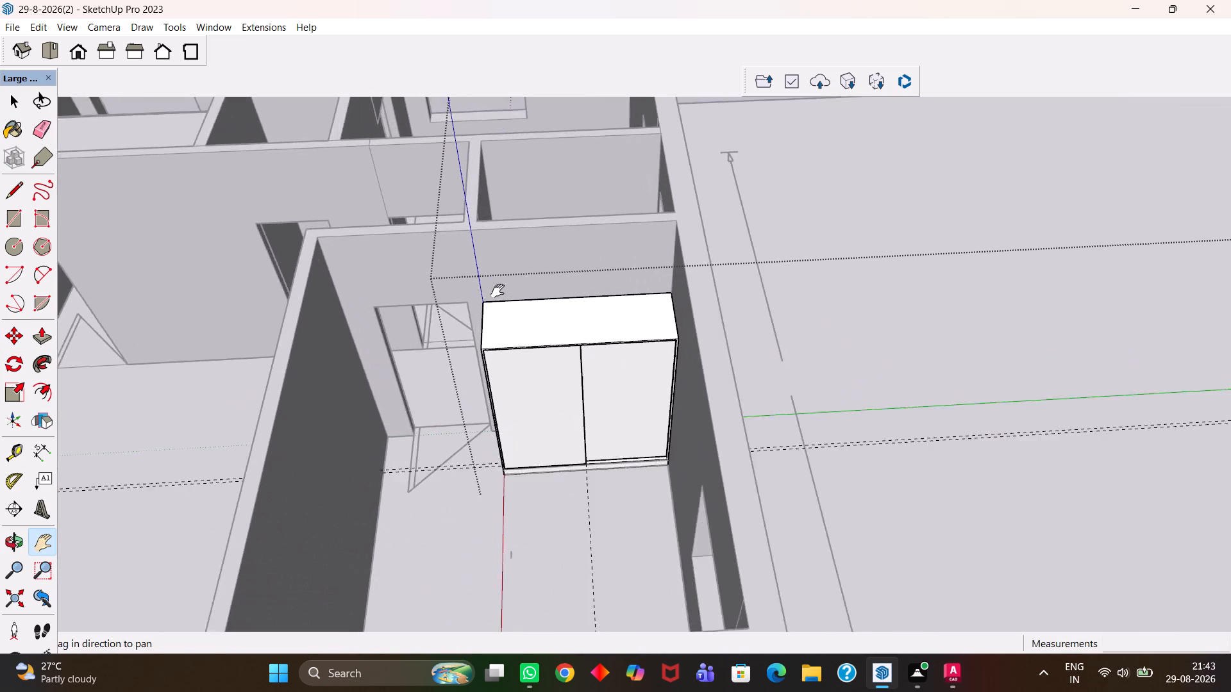
scroll(498, 291, "up", 2)
key("Escape")
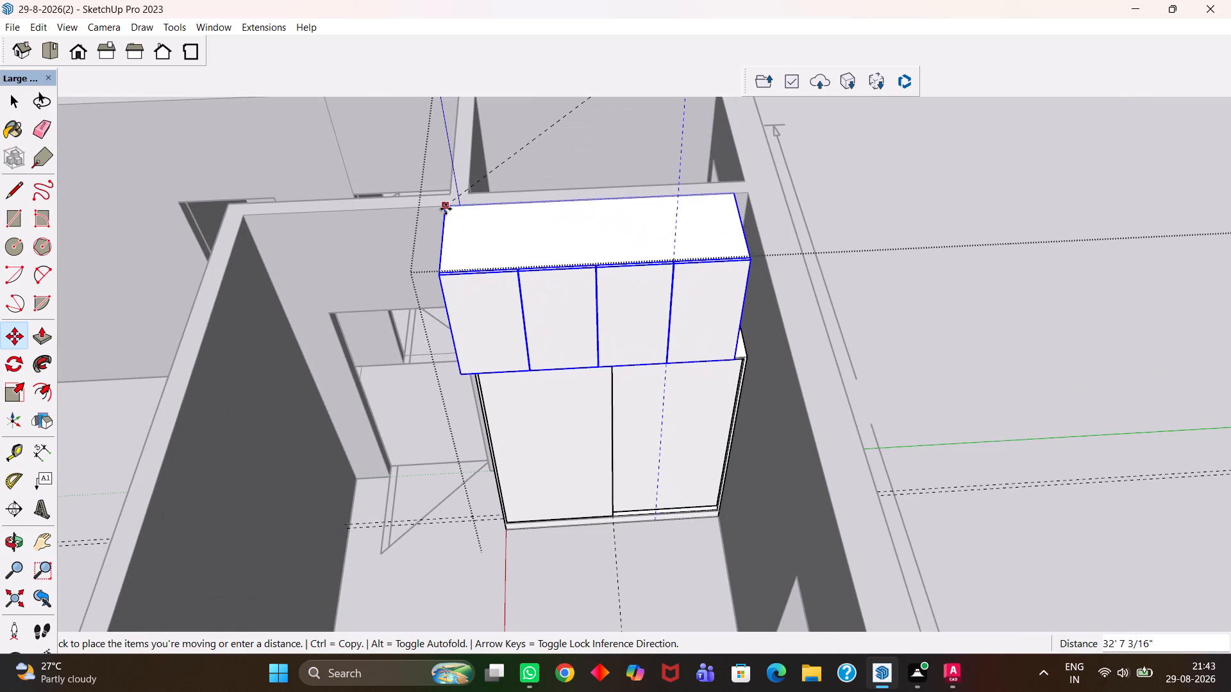
left_click(446, 209)
Shift the four-door box about 3 5/8" sideways by its back corner to line it up with the wardrobe below.
scroll(669, 232, "up", 4)
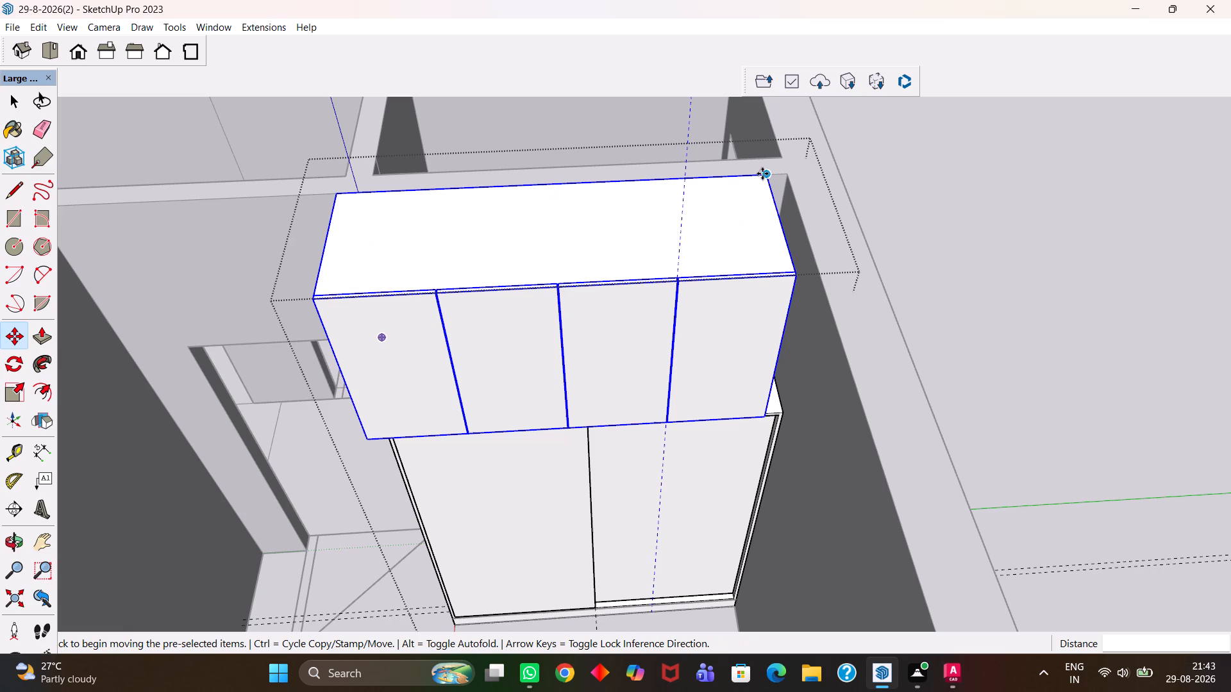
left_click(767, 175)
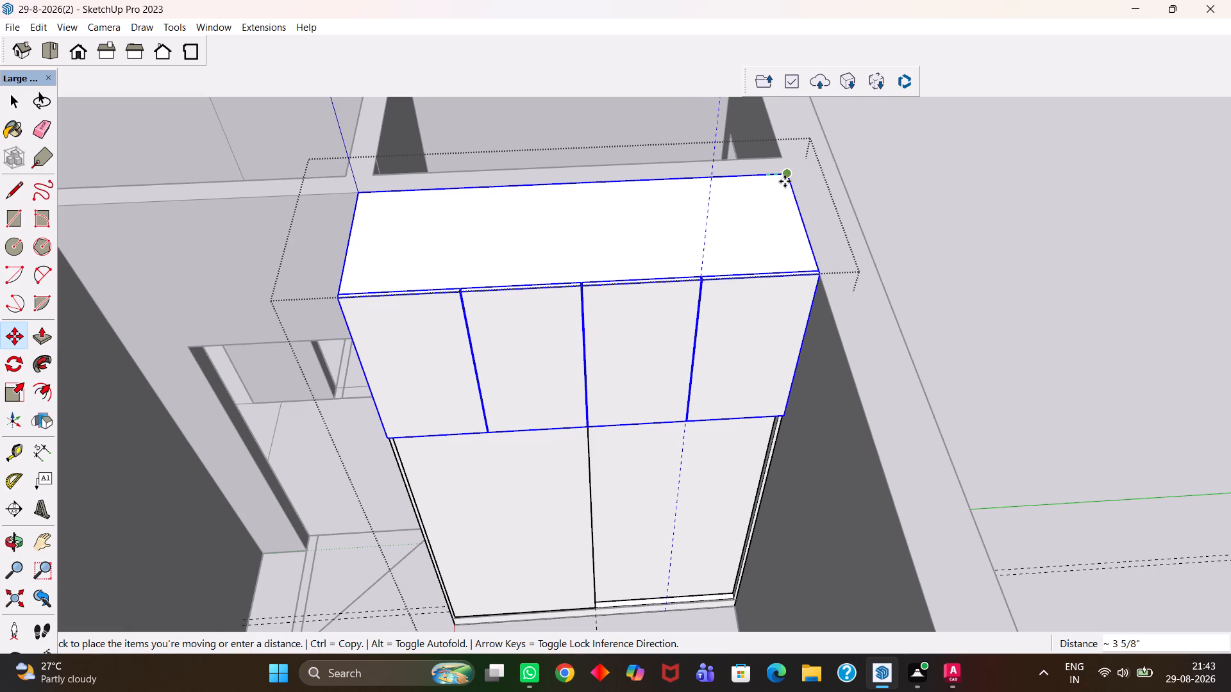
left_click(787, 176)
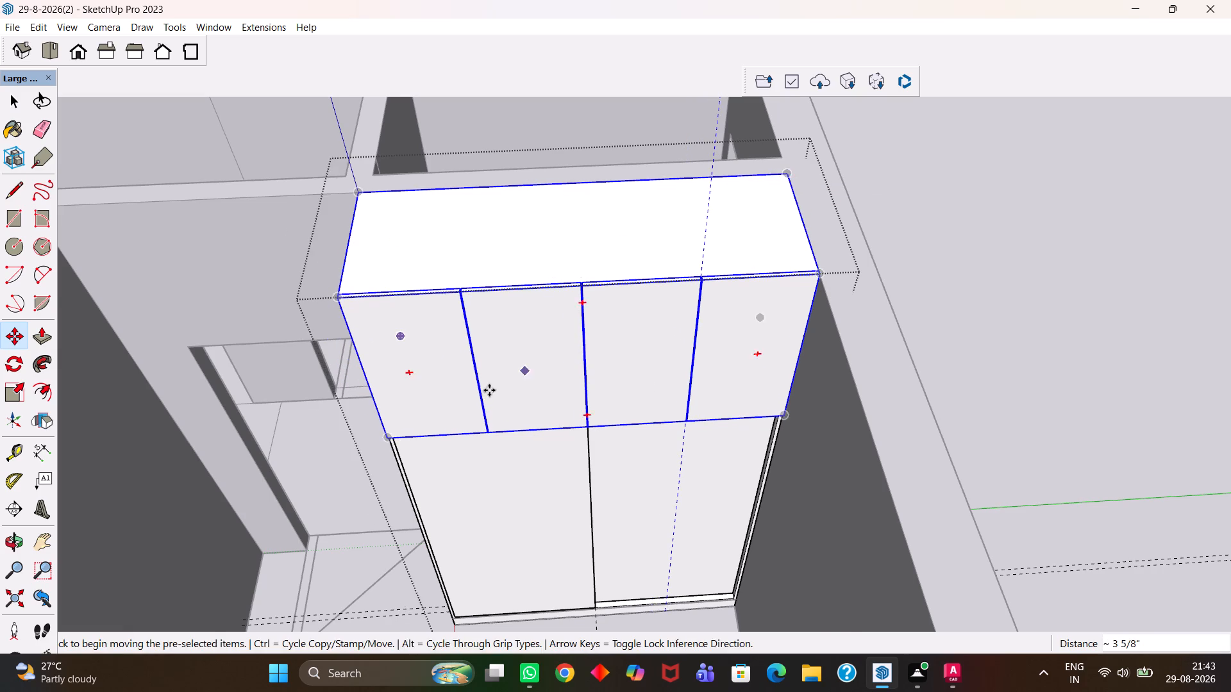
Examine how the four-door loft box's side and front edges line up with the wardrobe below.
scroll(489, 390, "up", 5)
middle_click_drag(493, 402, 655, 220)
scroll(510, 388, "up", 1)
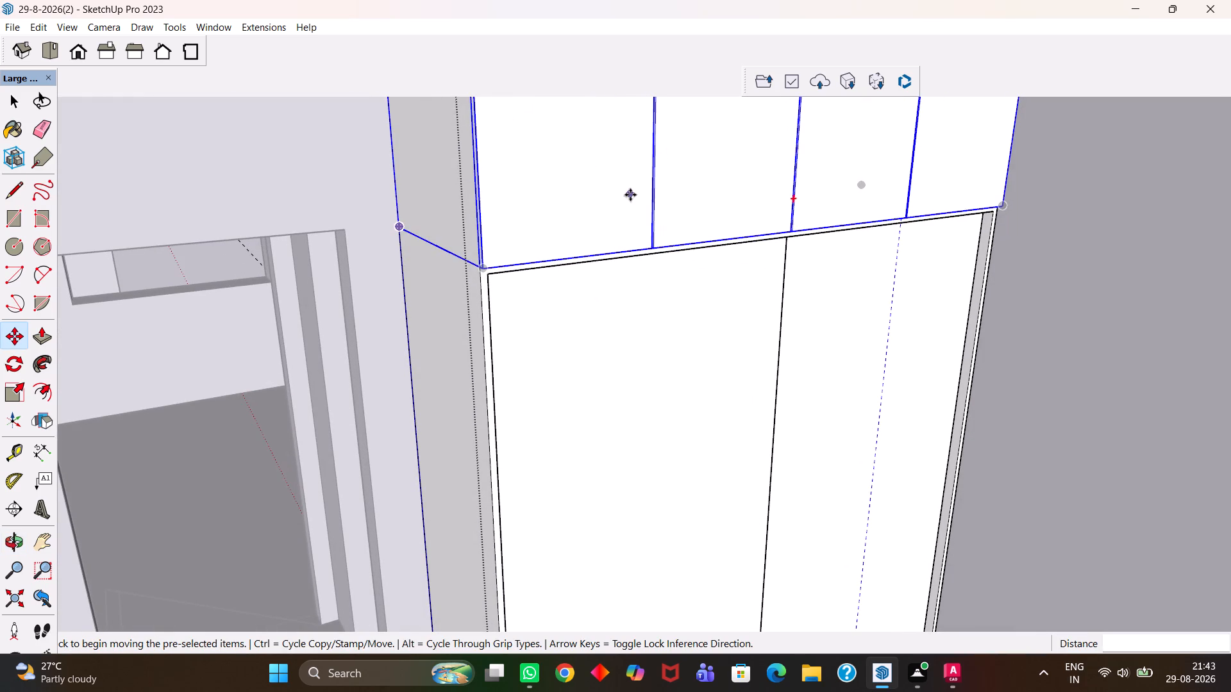
middle_click_drag(641, 189, 642, 252)
scroll(641, 189, "up", 1)
key("h")
left_click_drag(625, 177, 614, 344)
scroll(567, 336, "down", 3)
scroll(571, 418, "up", 1)
middle_click_drag(571, 419, 676, 254)
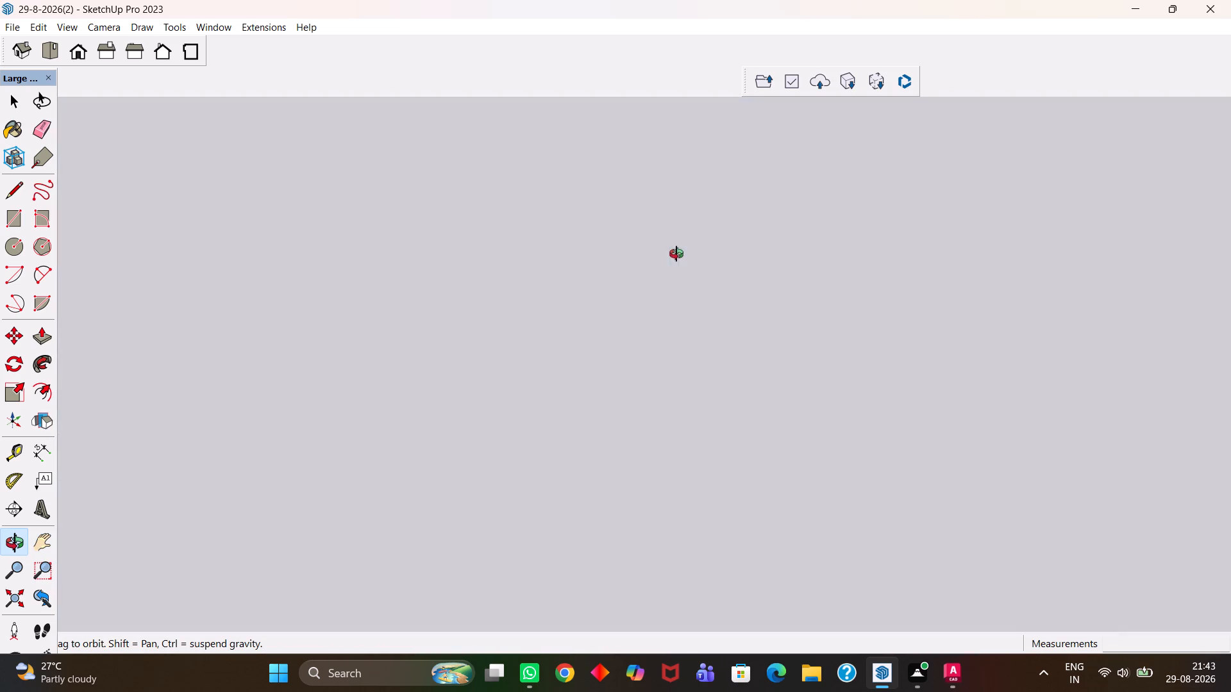
middle_click_drag(676, 254, 638, 356)
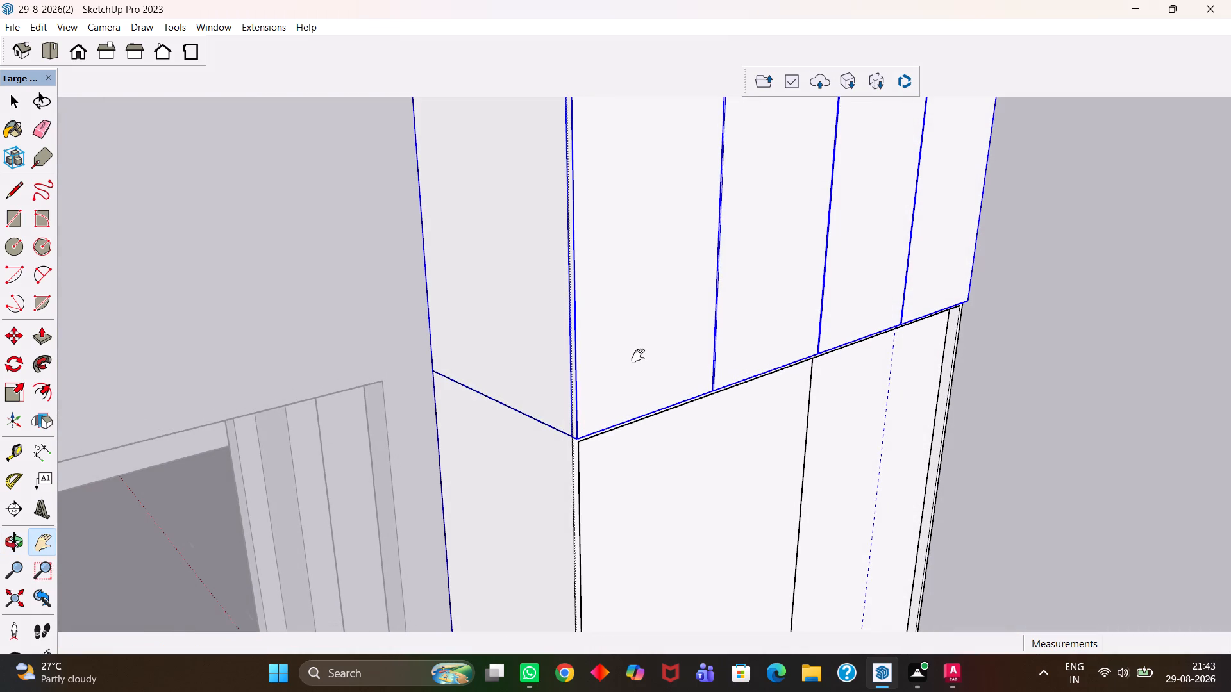
scroll(566, 403, "up", 9)
scroll(607, 473, "up", 2)
middle_click_drag(642, 450, 714, 375)
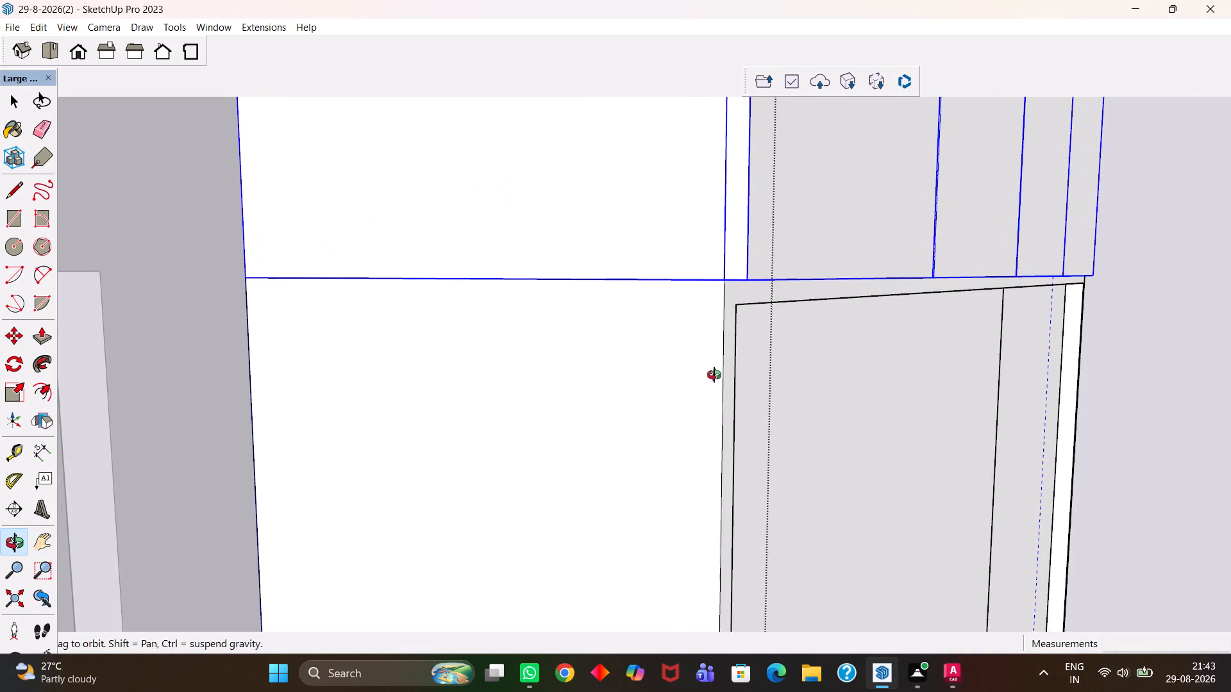
middle_click_drag(714, 375, 680, 562)
scroll(671, 497, "down", 12)
middle_click_drag(653, 320, 607, 518)
scroll(610, 507, "down", 1)
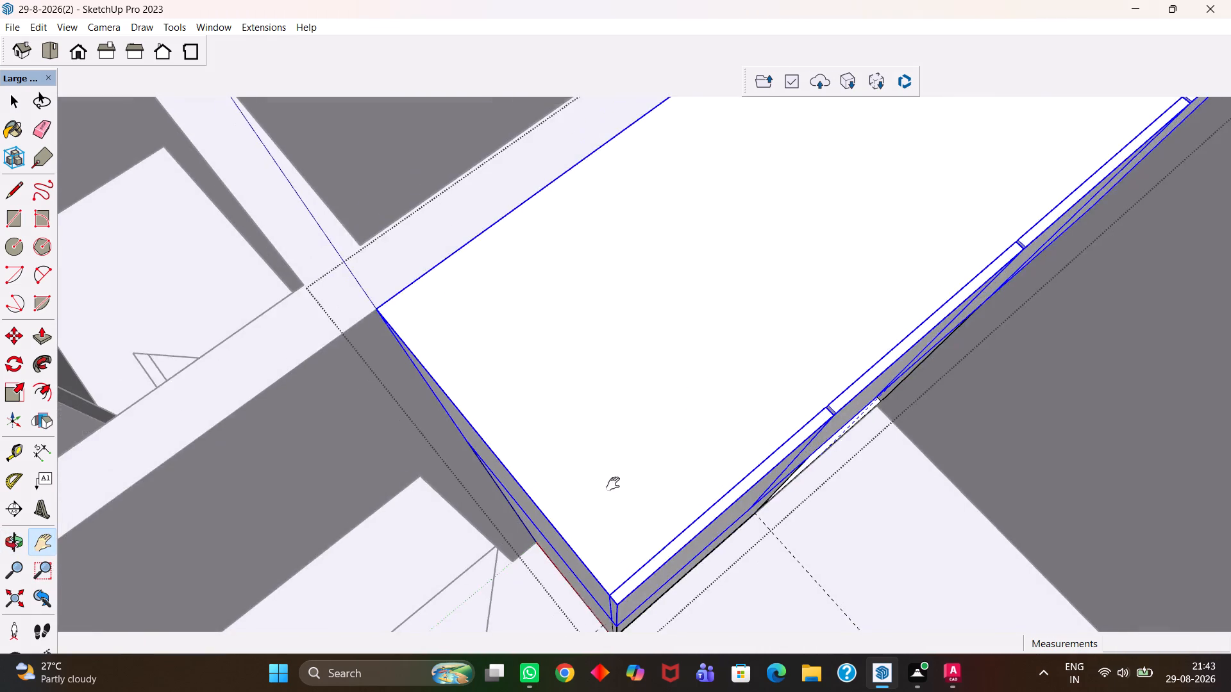
scroll(613, 484, "down", 5)
middle_click_drag(639, 406, 576, 413)
scroll(620, 416, "up", 1)
scroll(576, 413, "down", 7)
middle_click_drag(682, 338, 616, 348)
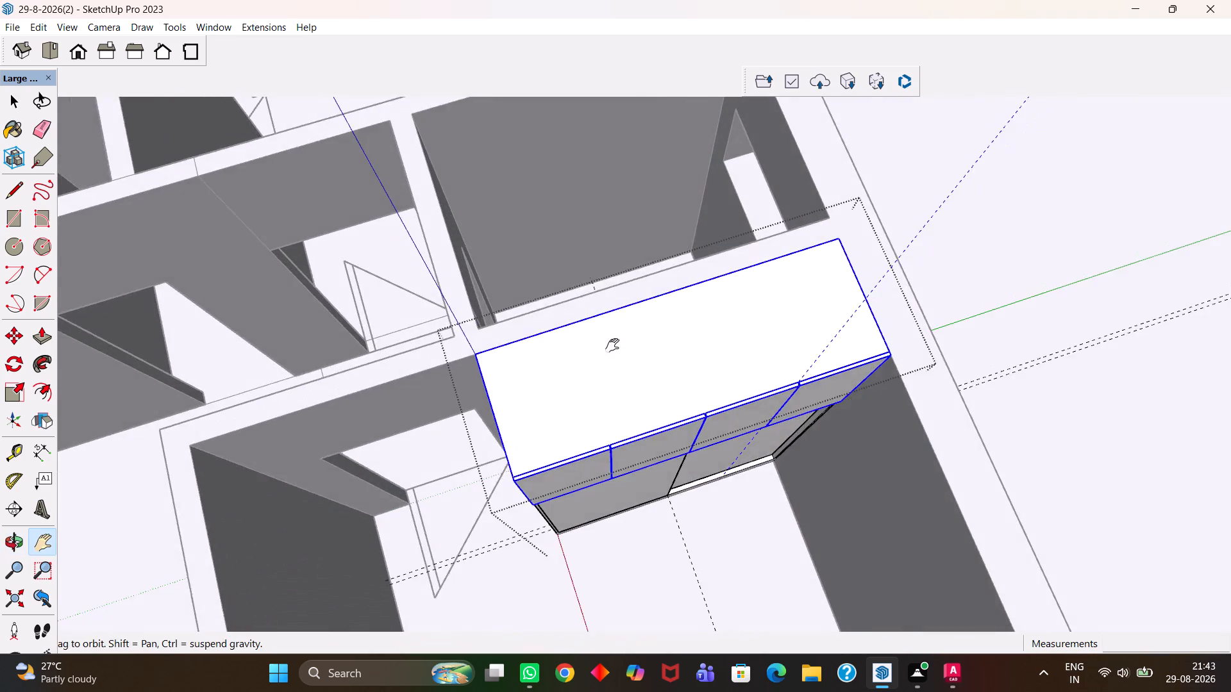
Move the four-door loft box 7 11/16" forward by its back upper corner, away from the wall behind it.
scroll(612, 345, "up", 4)
left_click_drag(737, 318, 544, 399)
scroll(631, 372, "down", 4)
scroll(699, 376, "up", 1)
middle_click_drag(699, 376, 662, 387)
scroll(694, 360, "up", 1)
key("m")
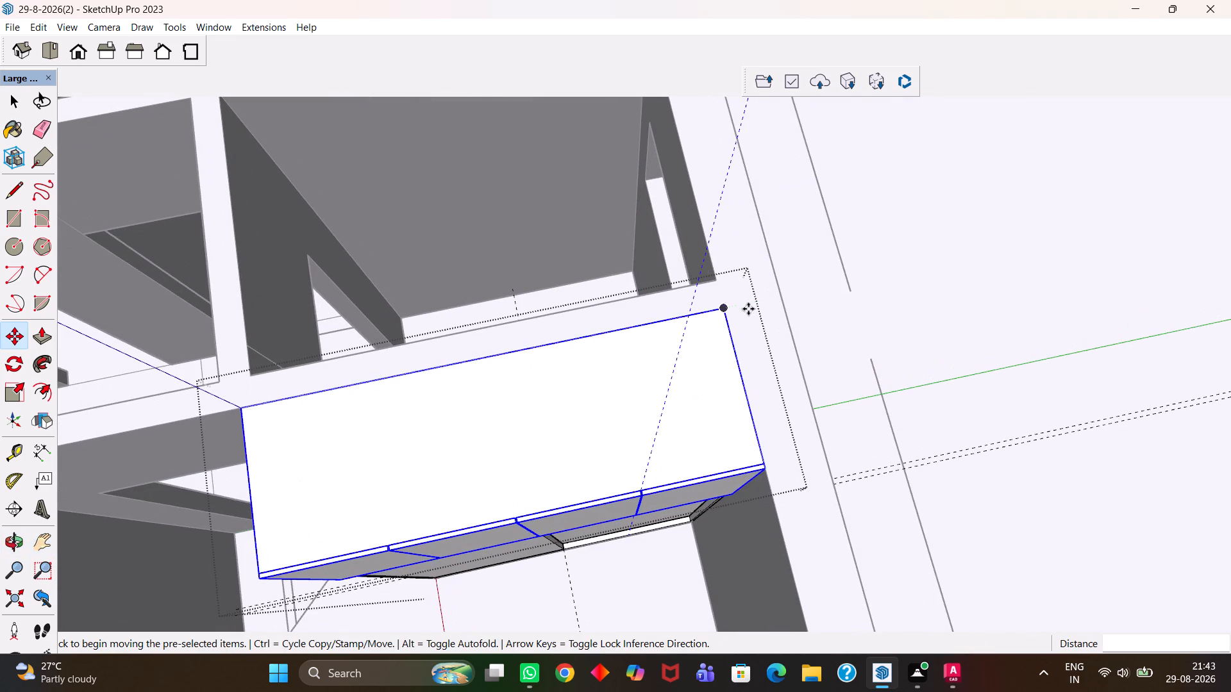
left_click(726, 311)
left_click(737, 356)
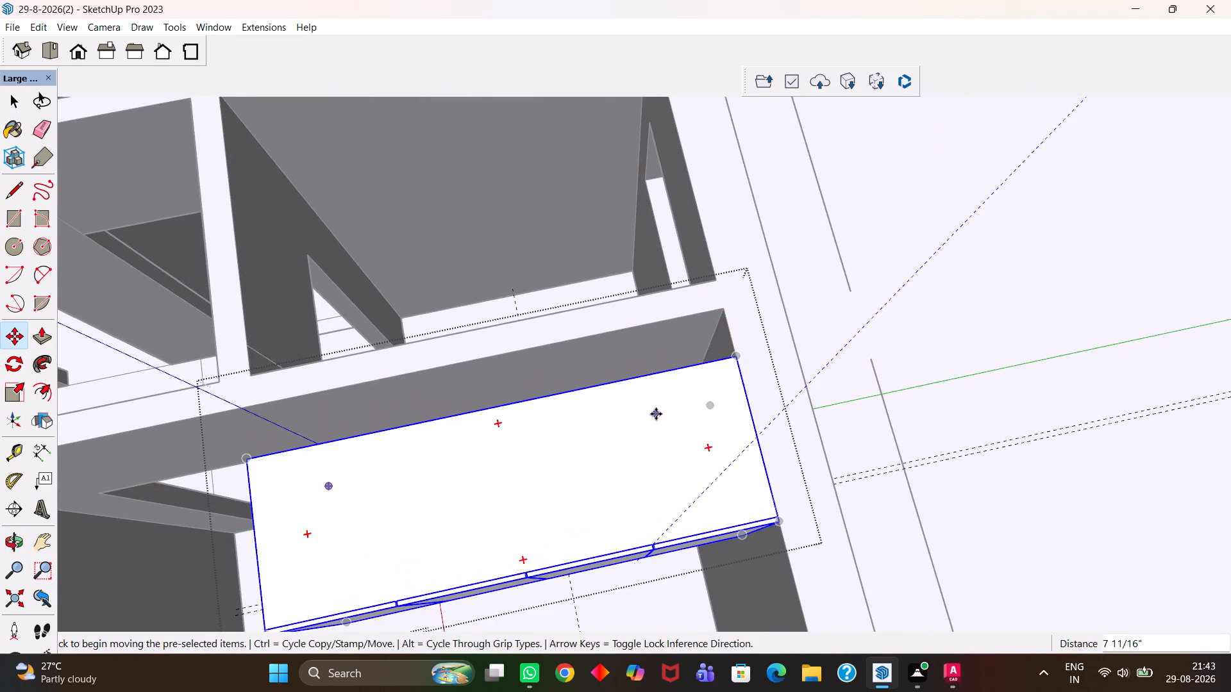
Push the back face of the loft box inward by 18 mm.
scroll(648, 409, "up", 1)
scroll(601, 375, "down", 4)
middle_click_drag(564, 375, 739, 356)
scroll(575, 377, "up", 1)
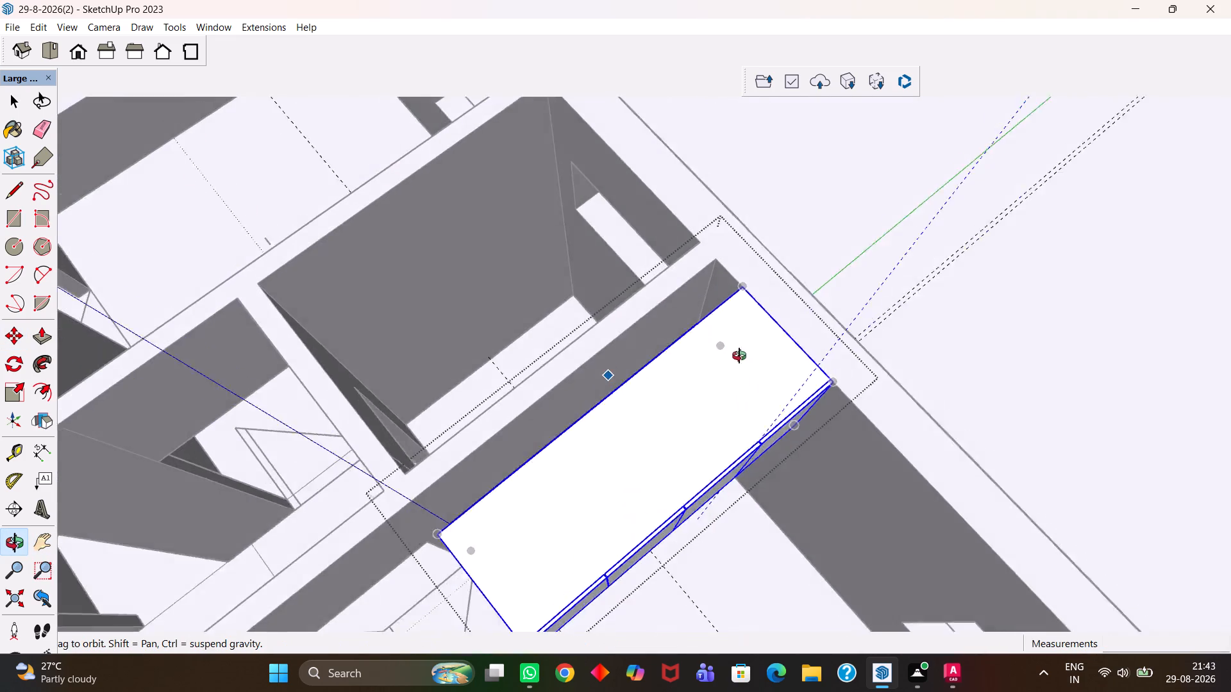
middle_click_drag(739, 356, 791, 329)
middle_click_drag(766, 366, 782, 362)
middle_click_drag(657, 386, 764, 385)
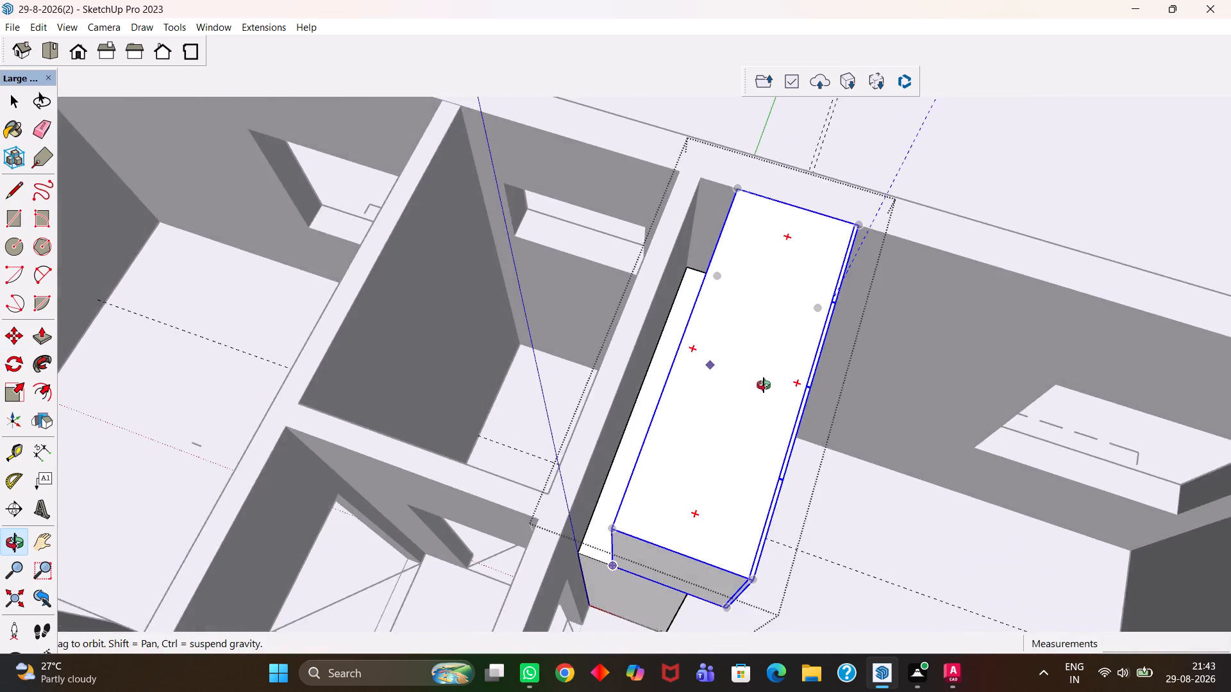
middle_click_drag(764, 385, 780, 384)
scroll(780, 384, "up", 5)
key("h")
middle_click_drag(632, 375, 803, 350)
scroll(785, 347, "up", 1)
left_click_drag(715, 333, 623, 333)
middle_click_drag(633, 352, 641, 336)
scroll(641, 340, "up", 2)
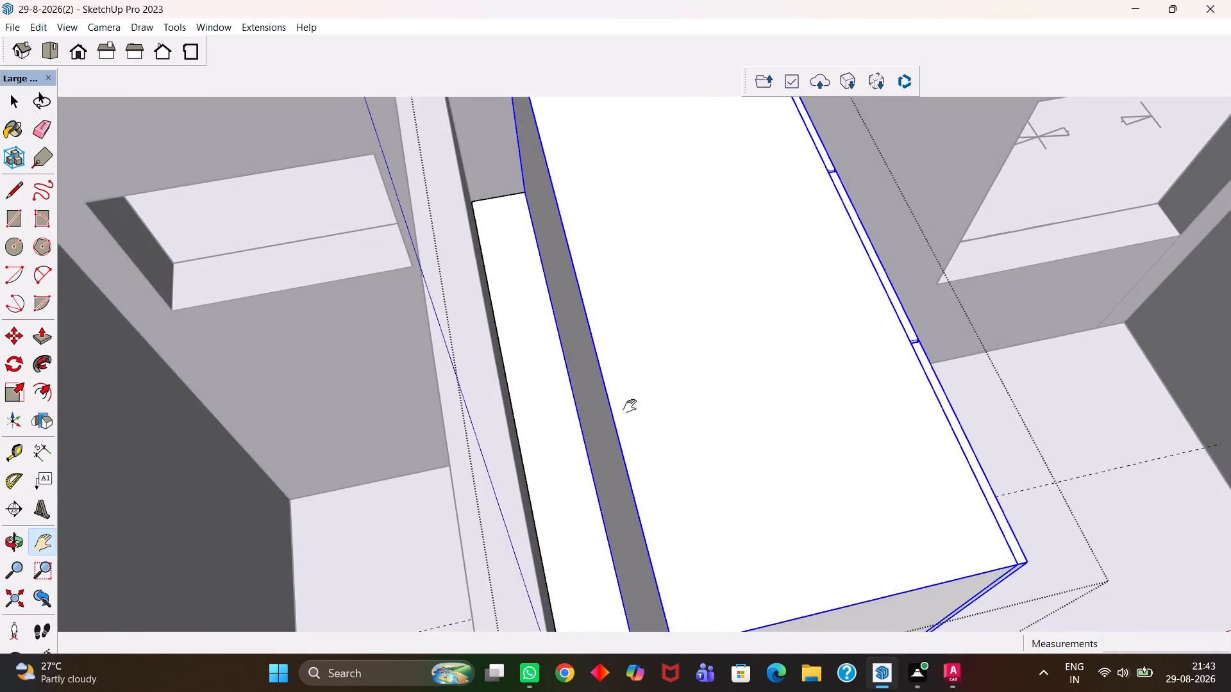
middle_click_drag(630, 406, 653, 384)
scroll(653, 384, "up", 1)
key("space")
double_click(631, 451)
left_click(632, 441)
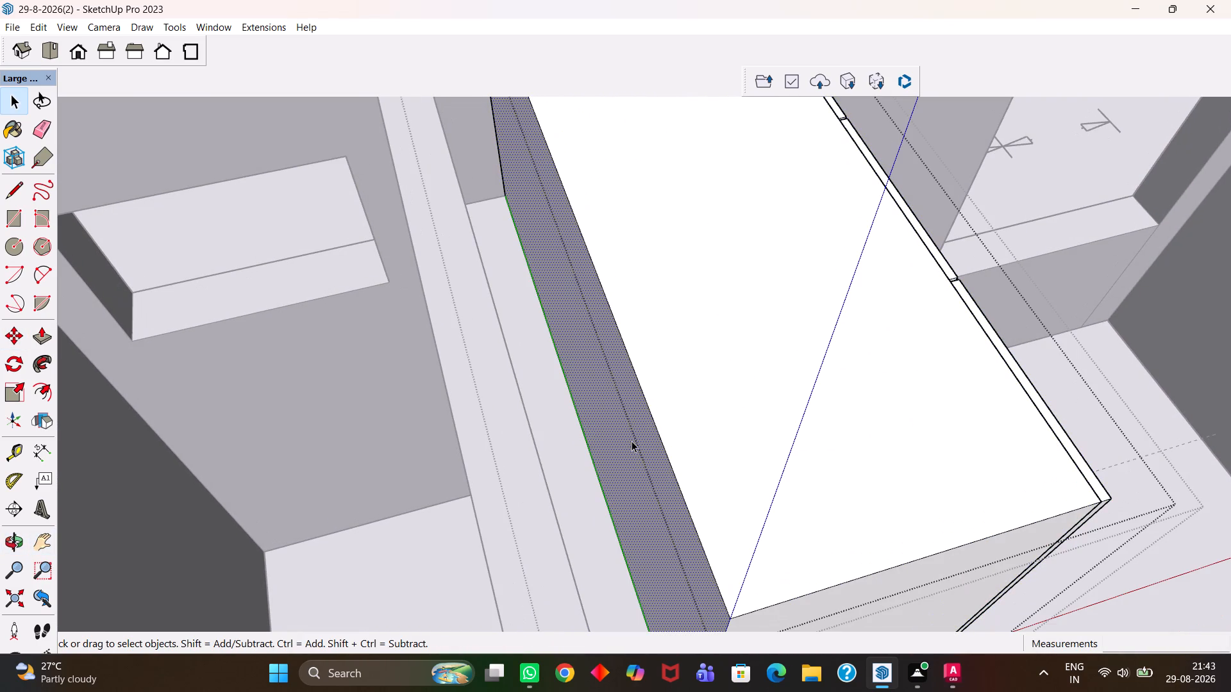
key("p")
left_click(632, 441)
key("1")
key("8")
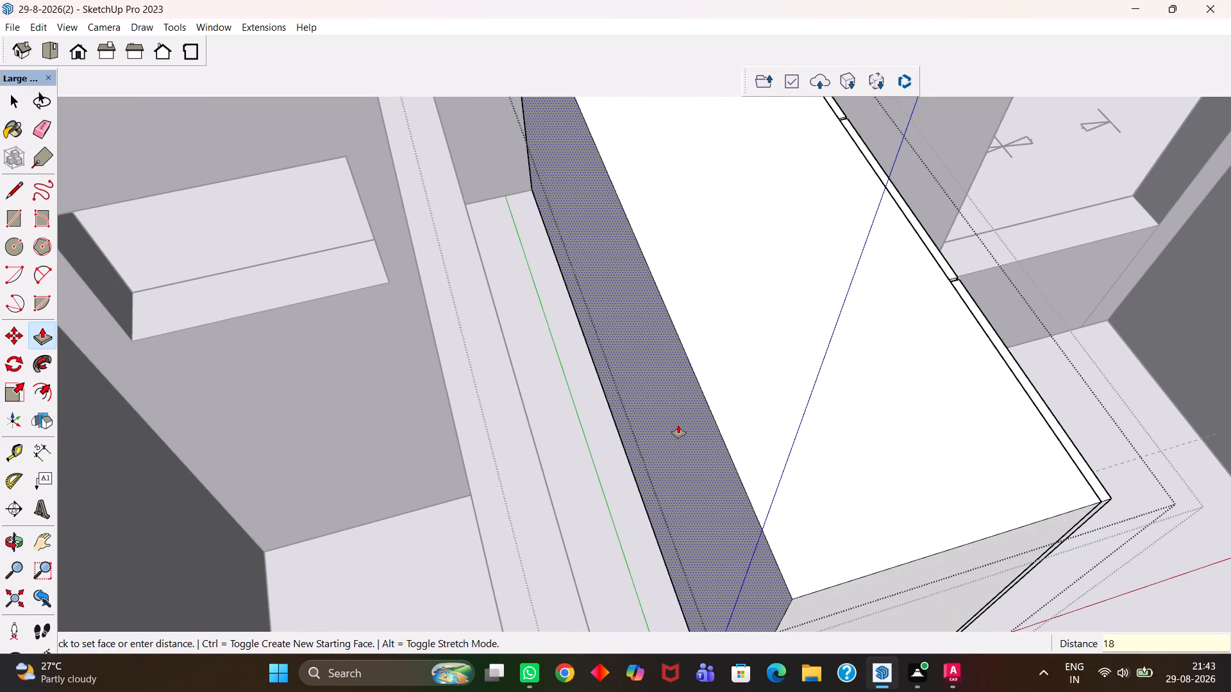
type("mm")
key("Return")
Move the whole four-door loft box back against the wall, snapping its back upper corner to the room corner.
key("h")
scroll(673, 426, "down", 4)
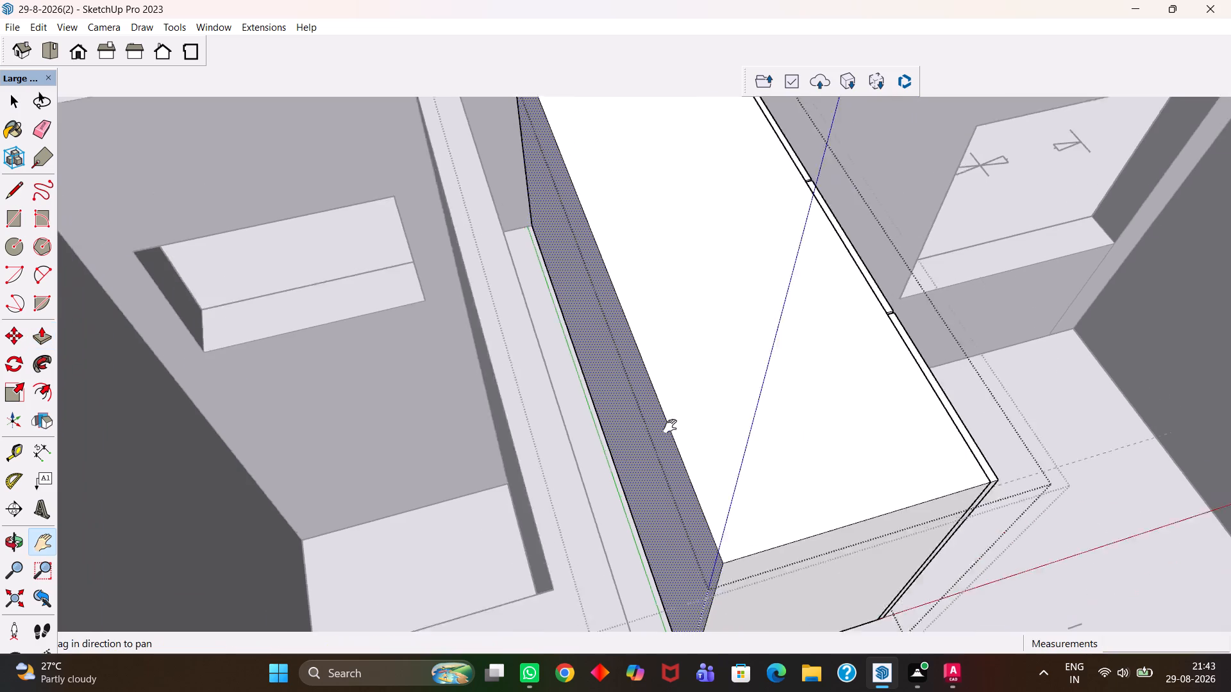
scroll(670, 426, "down", 3)
scroll(763, 383, "up", 1)
middle_click_drag(764, 383, 587, 408)
scroll(580, 408, "down", 7)
key("space")
left_click(633, 305)
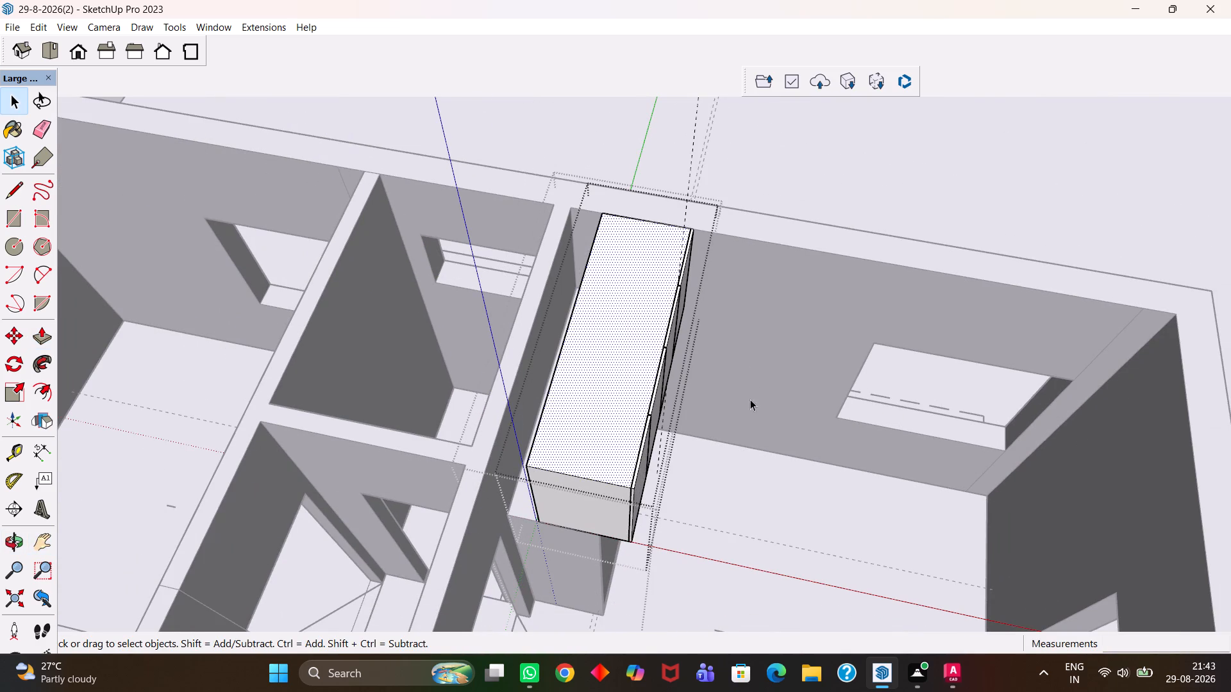
left_click(767, 449)
left_click(592, 334)
middle_click_drag(625, 270, 629, 279)
scroll(628, 274, "up", 3)
key("m")
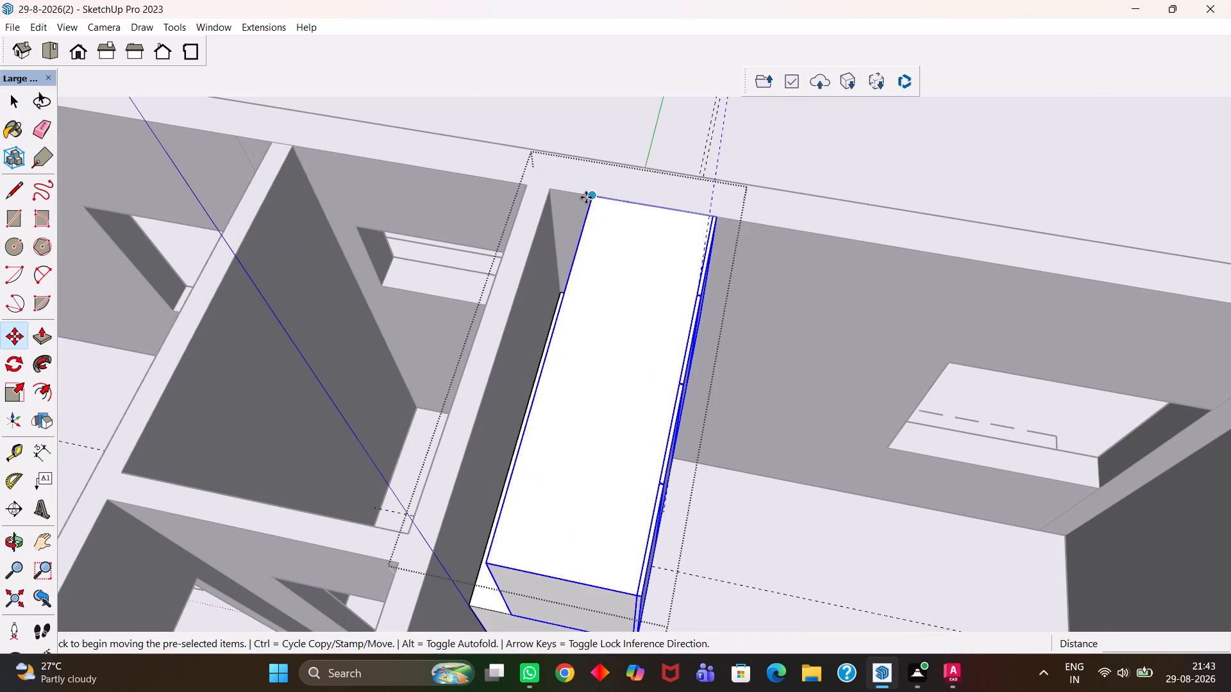
left_click(586, 198)
left_click(550, 192)
scroll(604, 294, "down", 5)
scroll(687, 413, "up", 1)
middle_click_drag(687, 413, 508, 417)
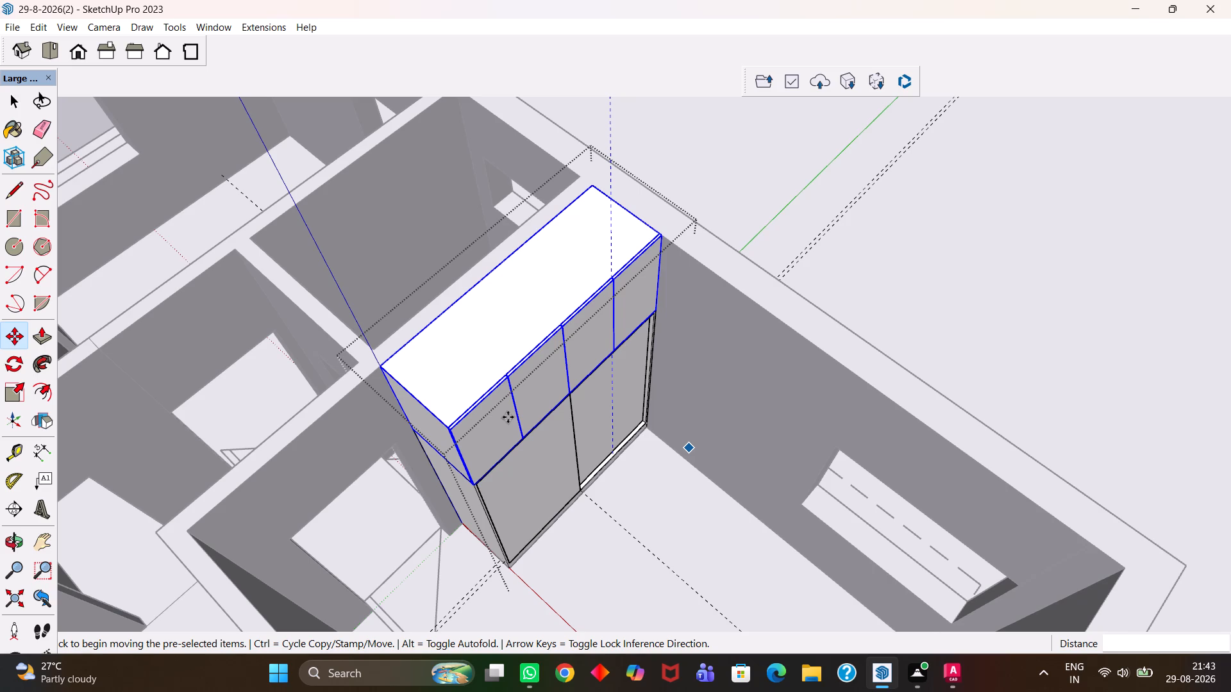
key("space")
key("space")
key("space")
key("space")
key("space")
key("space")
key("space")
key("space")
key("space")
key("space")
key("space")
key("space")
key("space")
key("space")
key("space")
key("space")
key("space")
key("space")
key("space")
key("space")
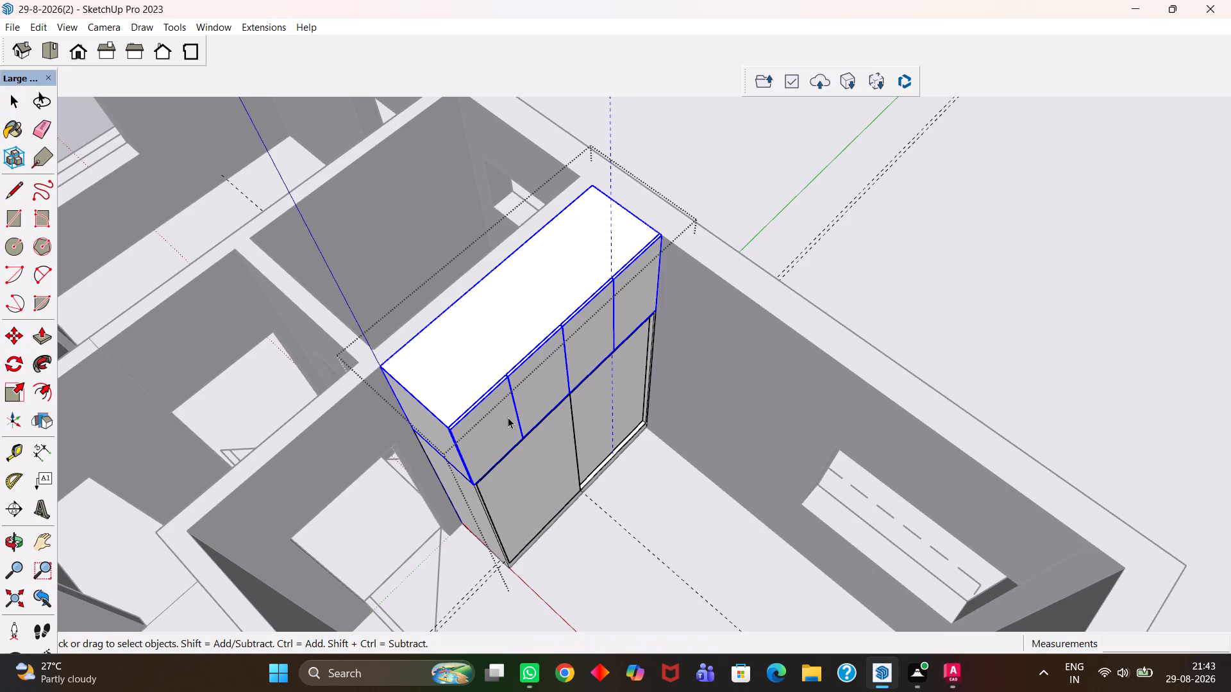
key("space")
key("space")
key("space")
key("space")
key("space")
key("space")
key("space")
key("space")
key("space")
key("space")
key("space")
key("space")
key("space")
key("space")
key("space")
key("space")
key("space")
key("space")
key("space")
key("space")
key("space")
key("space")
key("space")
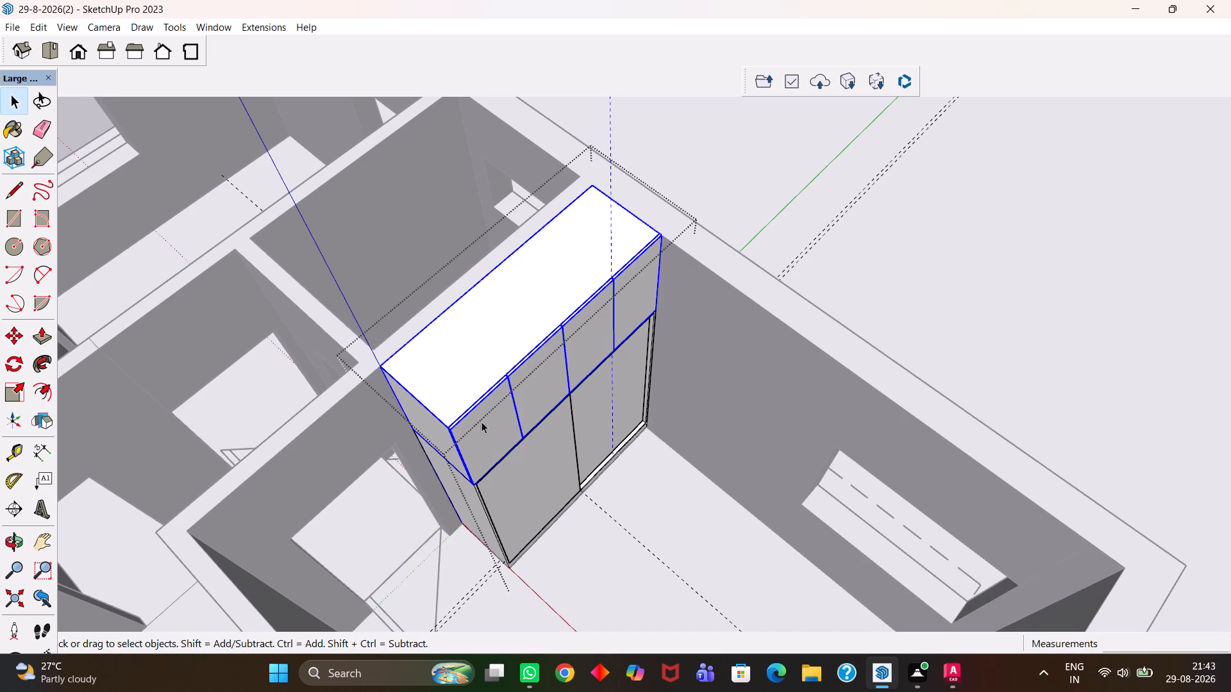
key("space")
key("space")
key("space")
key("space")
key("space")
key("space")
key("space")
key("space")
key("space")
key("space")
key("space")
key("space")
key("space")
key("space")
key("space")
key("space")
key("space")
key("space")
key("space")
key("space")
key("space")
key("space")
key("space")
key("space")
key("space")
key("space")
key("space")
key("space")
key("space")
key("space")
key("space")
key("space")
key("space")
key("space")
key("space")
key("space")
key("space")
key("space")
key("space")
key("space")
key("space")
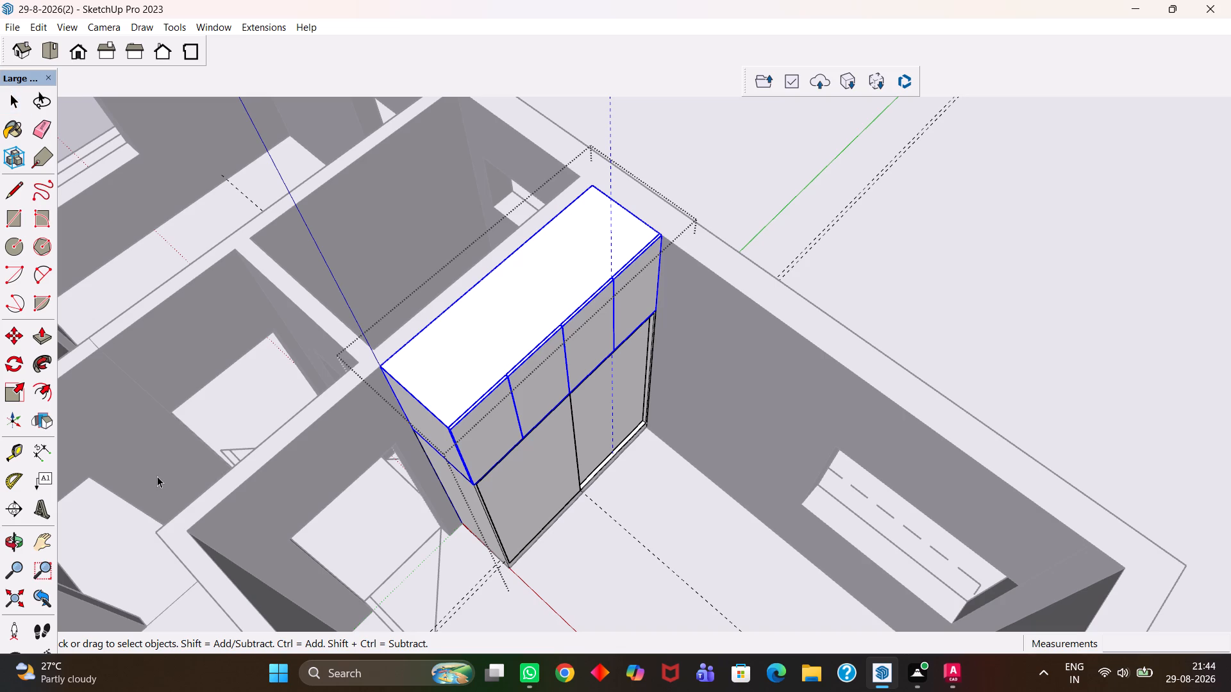
Close the four-door loft box's group for editing and clear the selection.
key("space")
key("space")
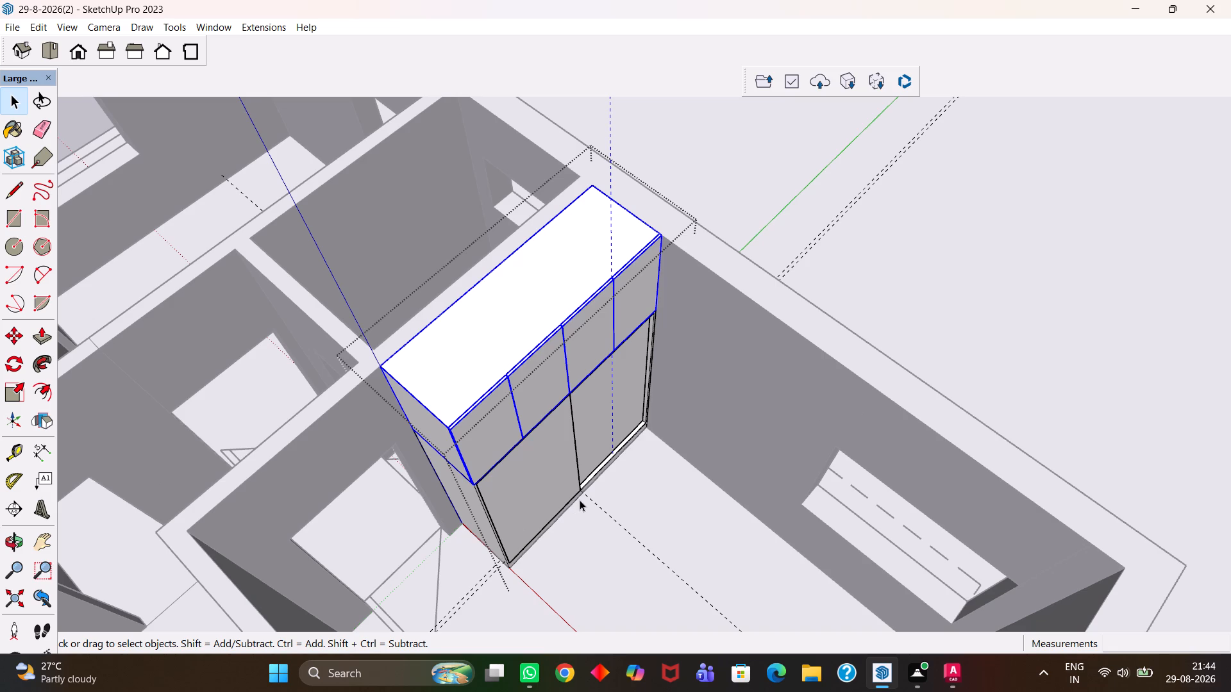
key("h")
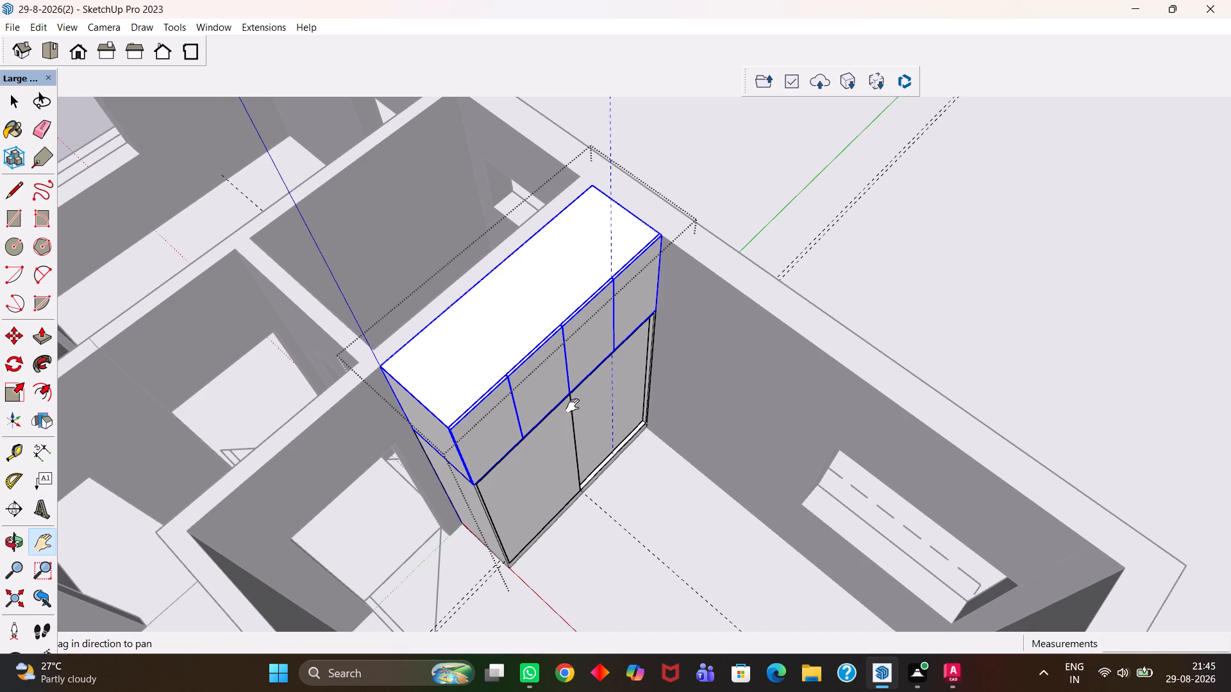
scroll(572, 403, "up", 8)
scroll(576, 407, "down", 11)
middle_click_drag(632, 442, 555, 439)
scroll(561, 439, "up", 2)
scroll(569, 452, "down", 11)
key("h")
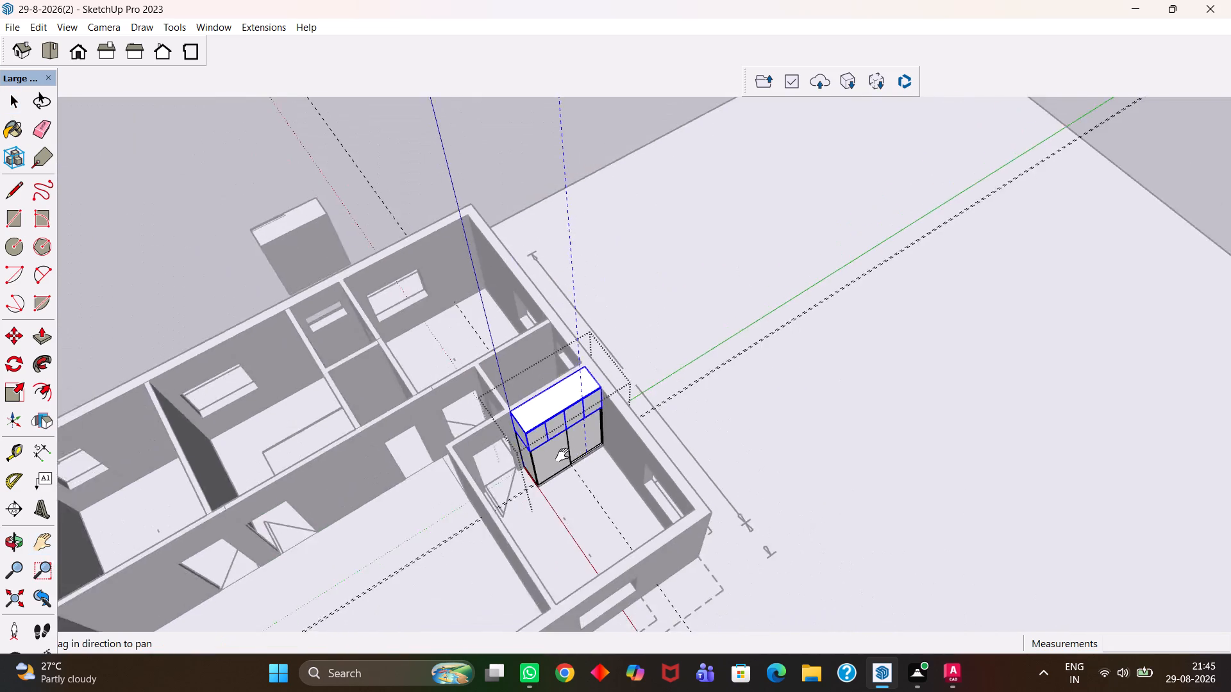
scroll(562, 455, "down", 2)
left_click_drag(521, 443, 673, 491)
middle_click_drag(708, 526, 641, 542)
scroll(641, 542, "up", 2)
key("space")
double_click(800, 157)
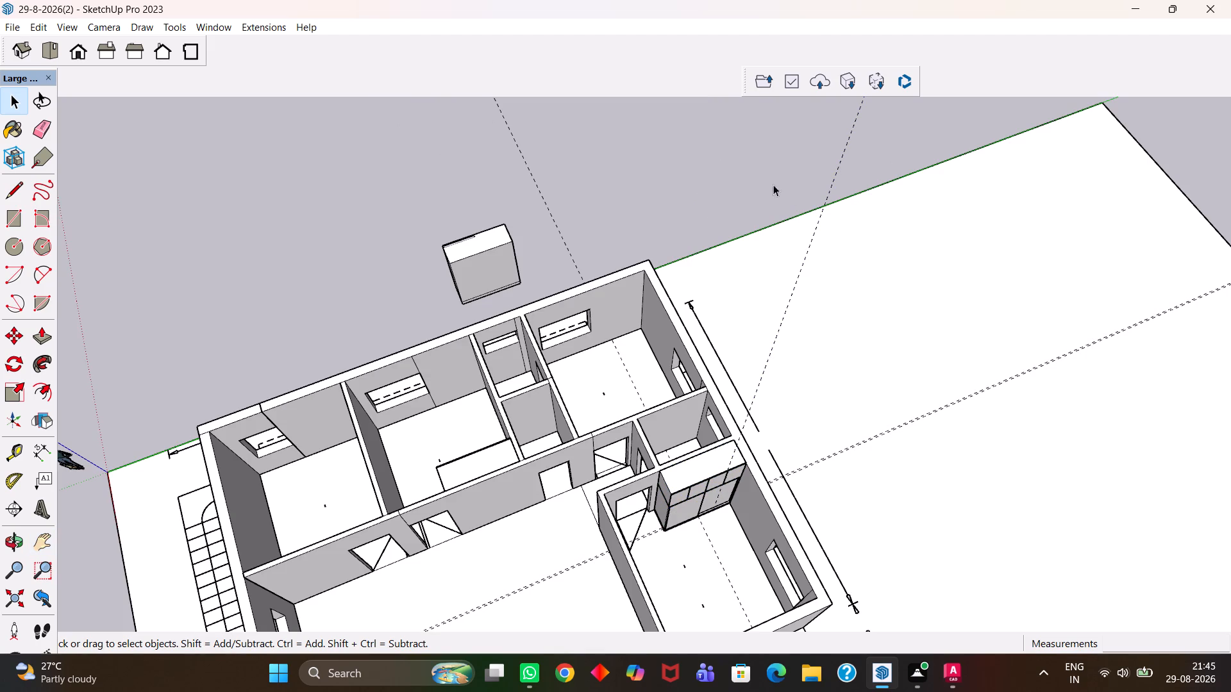
Examine the finished wardrobe and the neighbouring rooms, including the empty two-window corner room, from several angles.
key("h")
scroll(667, 499, "up", 9)
scroll(732, 507, "down", 1)
middle_click(588, 471)
scroll(583, 466, "up", 6)
middle_click_drag(769, 498, 657, 486)
middle_click_drag(615, 475, 536, 441)
scroll(571, 399, "up", 4)
scroll(587, 383, "down", 7)
left_click_drag(678, 510, 682, 352)
scroll(671, 397, "up", 4)
middle_click_drag(619, 478, 689, 381)
scroll(679, 427, "up", 4)
key("h")
scroll(690, 427, "down", 6)
middle_click_drag(690, 393, 683, 556)
scroll(683, 556, "up", 4)
scroll(667, 524, "down", 7)
middle_click_drag(739, 466, 843, 408)
middle_click_drag(665, 448, 698, 466)
middle_click_drag(680, 468, 653, 472)
scroll(655, 472, "up", 2)
key("h")
scroll(648, 468, "down", 4)
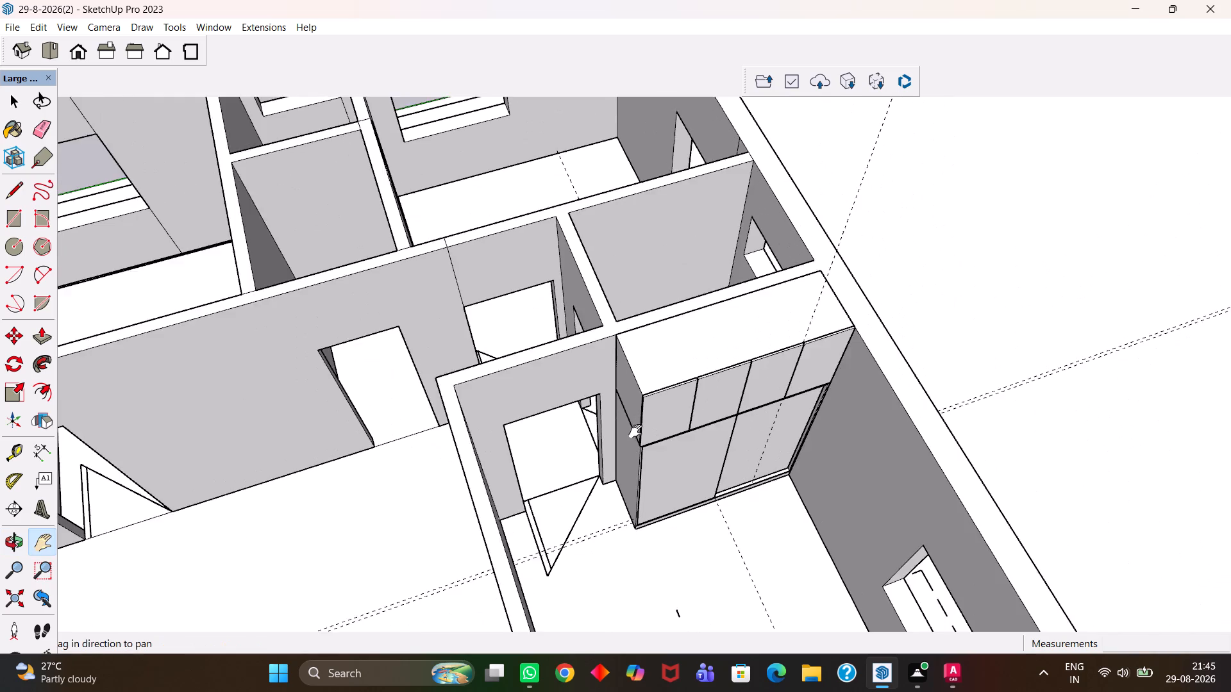
scroll(635, 431, "down", 4)
left_click_drag(641, 365, 675, 470)
scroll(682, 454, "up", 3)
middle_click_drag(687, 427, 618, 522)
scroll(667, 466, "up", 5)
key("h")
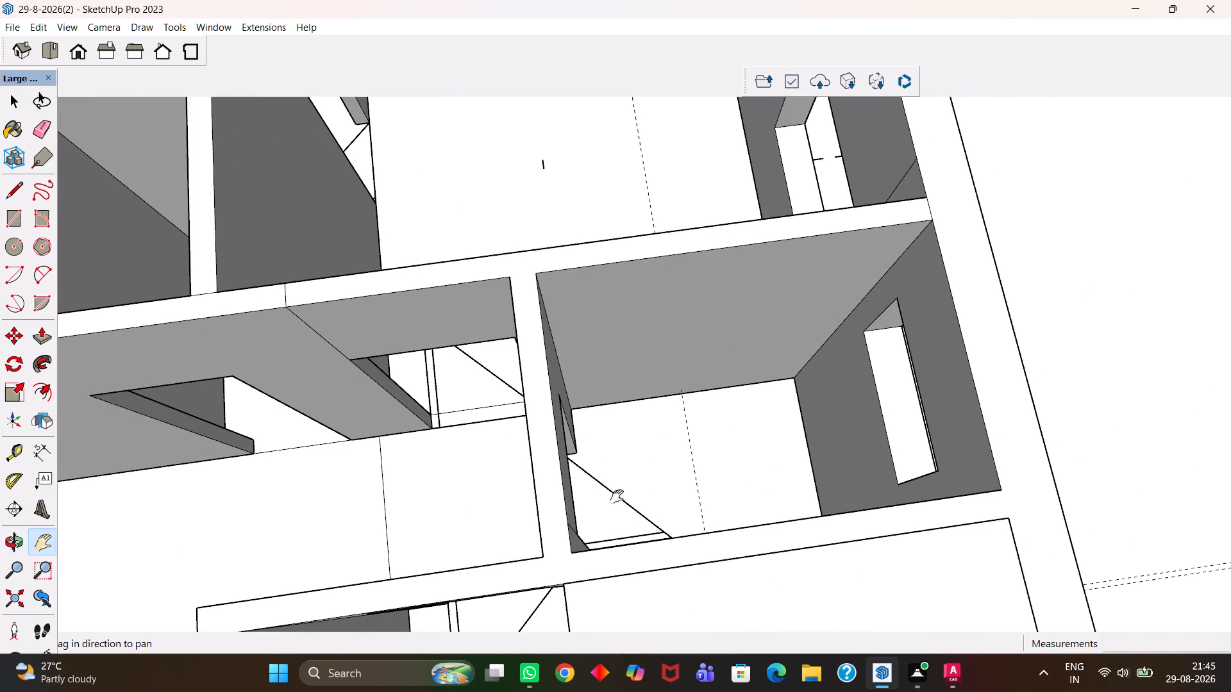
scroll(621, 500, "down", 5)
left_click_drag(566, 369, 614, 516)
scroll(622, 472, "up", 4)
middle_click_drag(670, 450, 641, 498)
middle_click(641, 498)
scroll(641, 498, "up", 4)
scroll(641, 498, "down", 3)
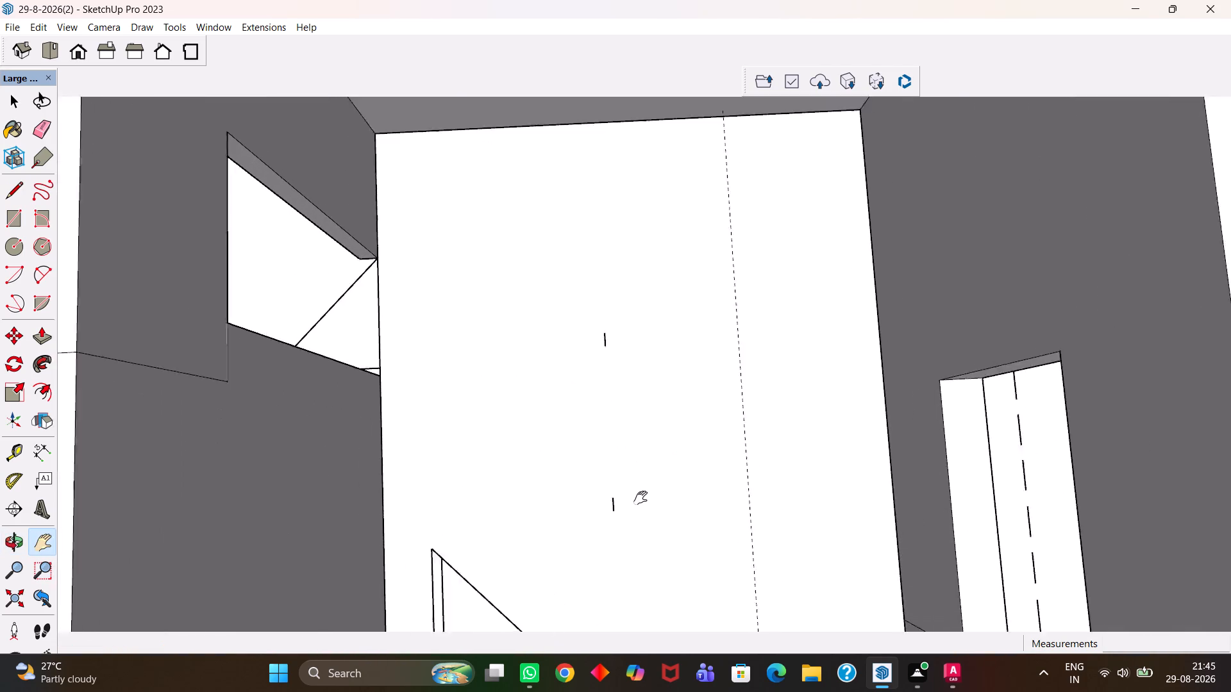
scroll(641, 498, "down", 4)
middle_click_drag(607, 489, 711, 406)
scroll(711, 406, "up", 5)
scroll(876, 447, "down", 6)
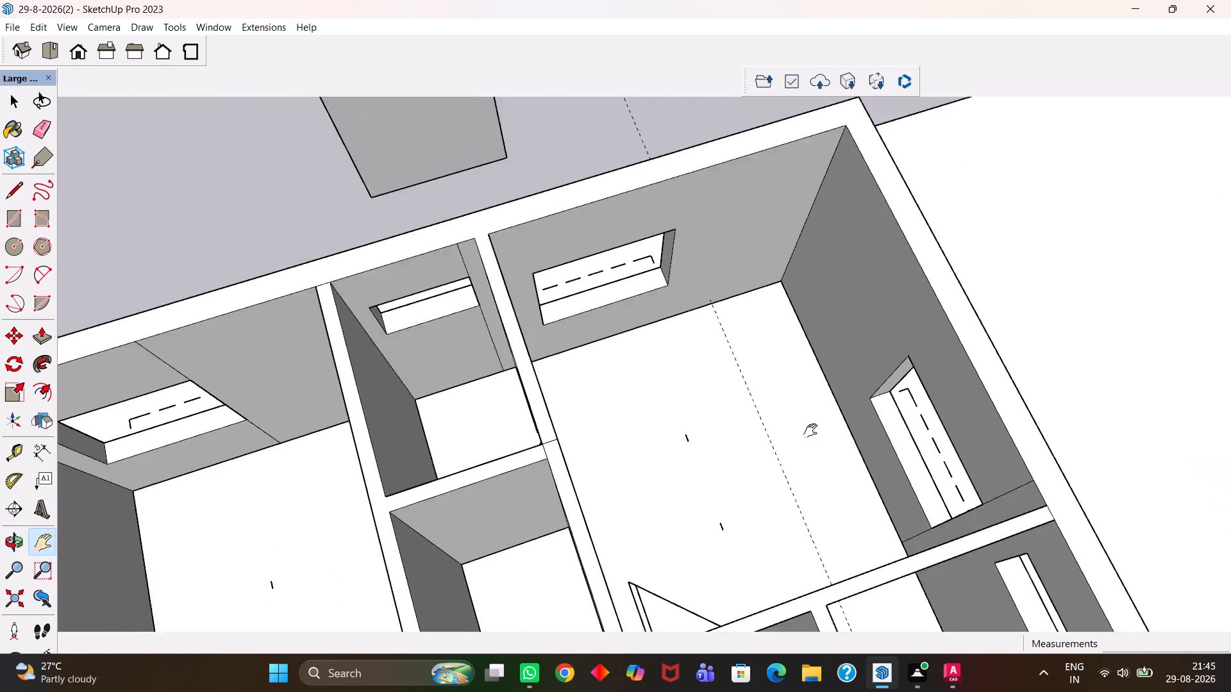
scroll(810, 431, "down", 1)
scroll(726, 436, "up", 1)
middle_click_drag(720, 440, 969, 444)
scroll(955, 437, "up", 5)
middle_click_drag(786, 465, 635, 493)
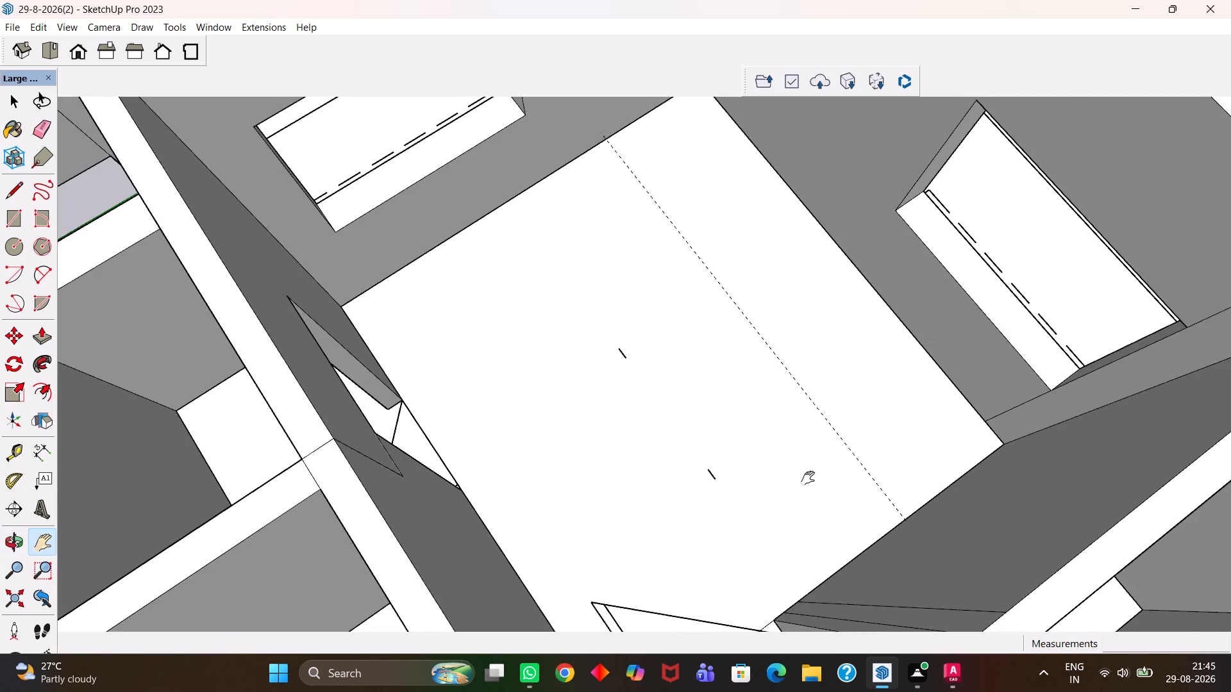
middle_click_drag(746, 477, 894, 479)
scroll(748, 479, "up", 1)
left_click_drag(858, 377, 730, 491)
scroll(733, 427, "down", 5)
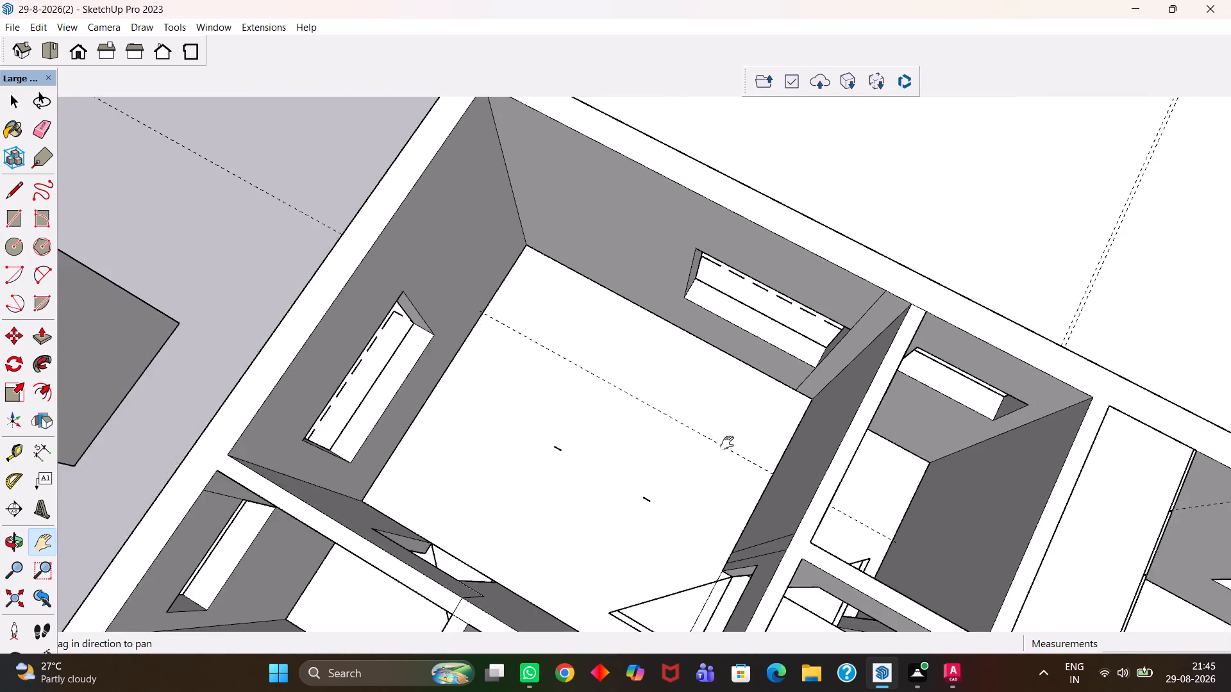
middle_click_drag(737, 447, 448, 479)
scroll(479, 322, "up", 4)
scroll(467, 329, "down", 4)
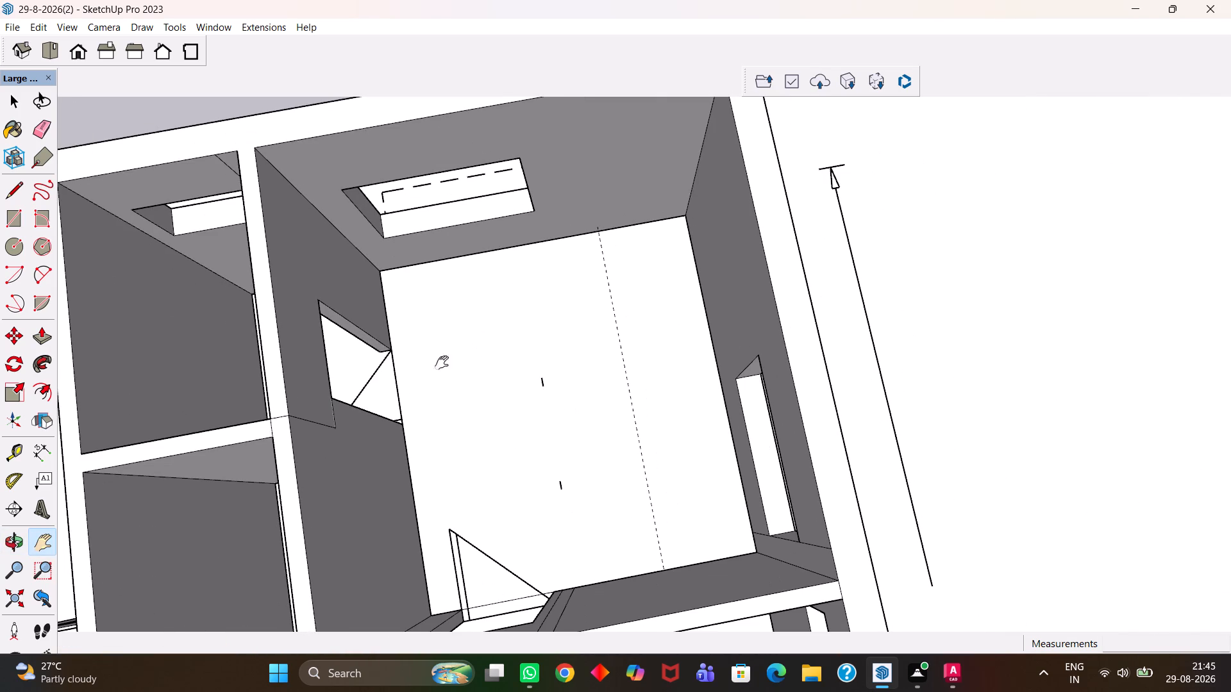
Delete the old dashed guide running along the floor of the two-window corner room.
scroll(629, 263, "up", 4)
left_click_drag(637, 256, 621, 363)
middle_click_drag(571, 388, 666, 266)
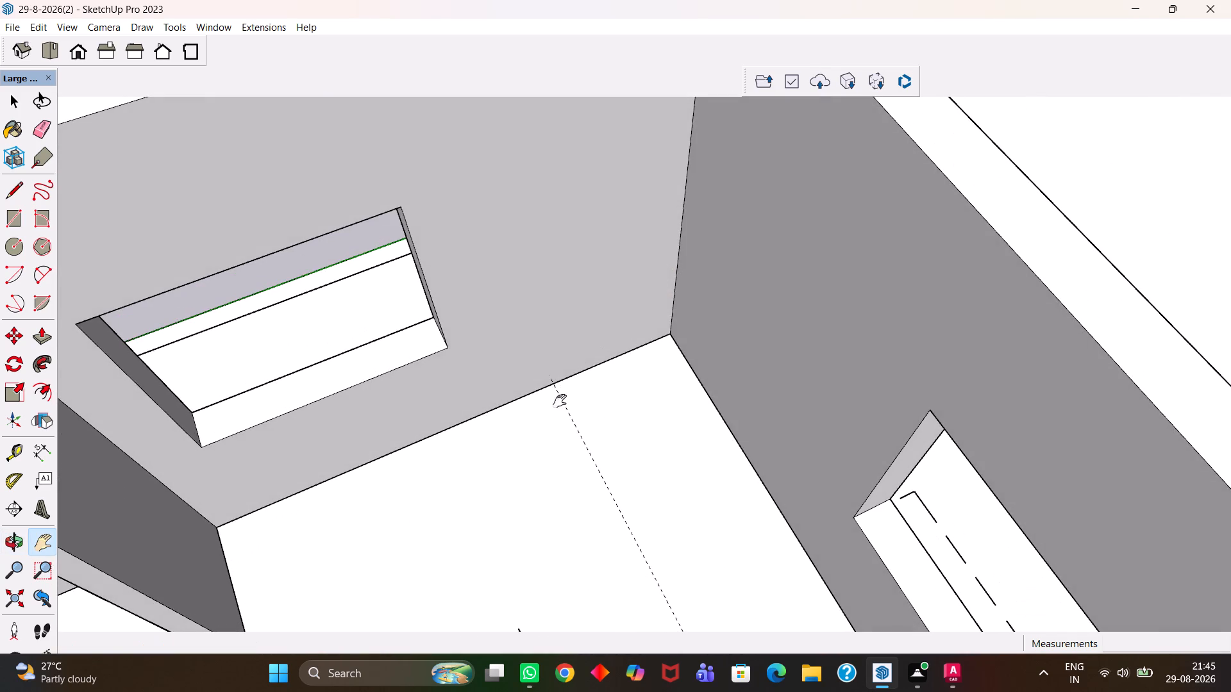
middle_click_drag(572, 429, 557, 432)
scroll(559, 431, "up", 1)
key("t")
middle_click_drag(569, 439, 548, 424)
key("e")
left_click_drag(601, 460, 576, 459)
left_click(588, 454)
key("space")
triple_click(588, 448)
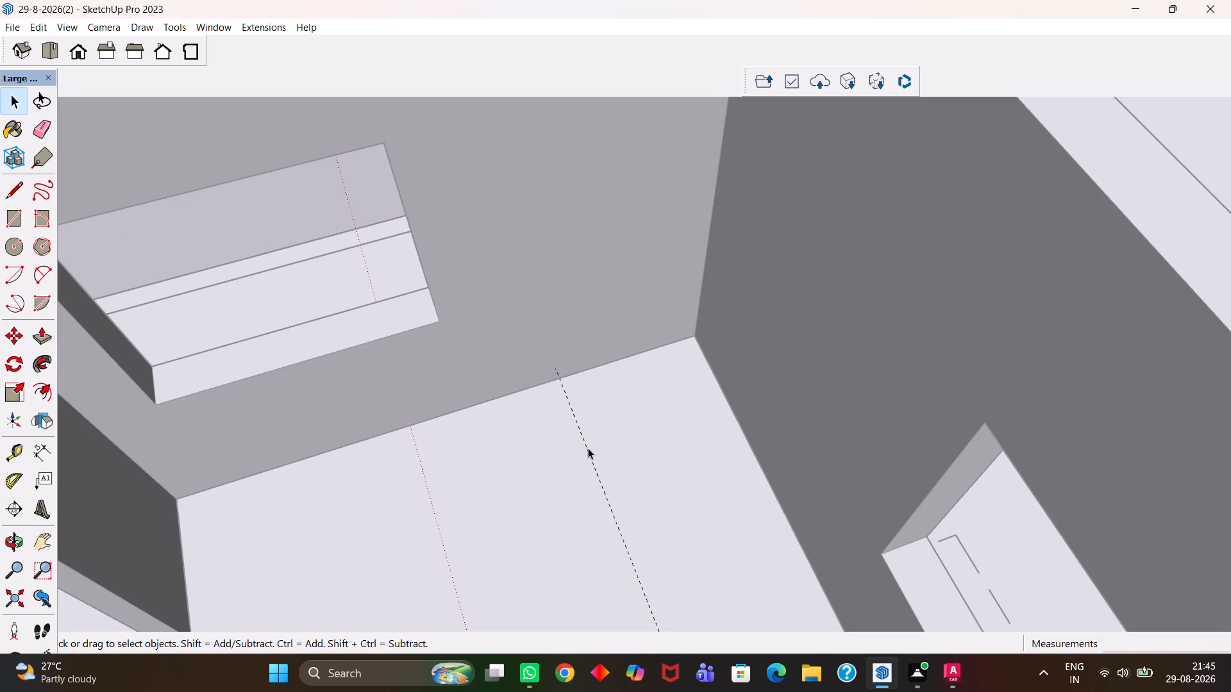
key("Delete")
left_click(606, 472)
scroll(588, 450, "down", 5)
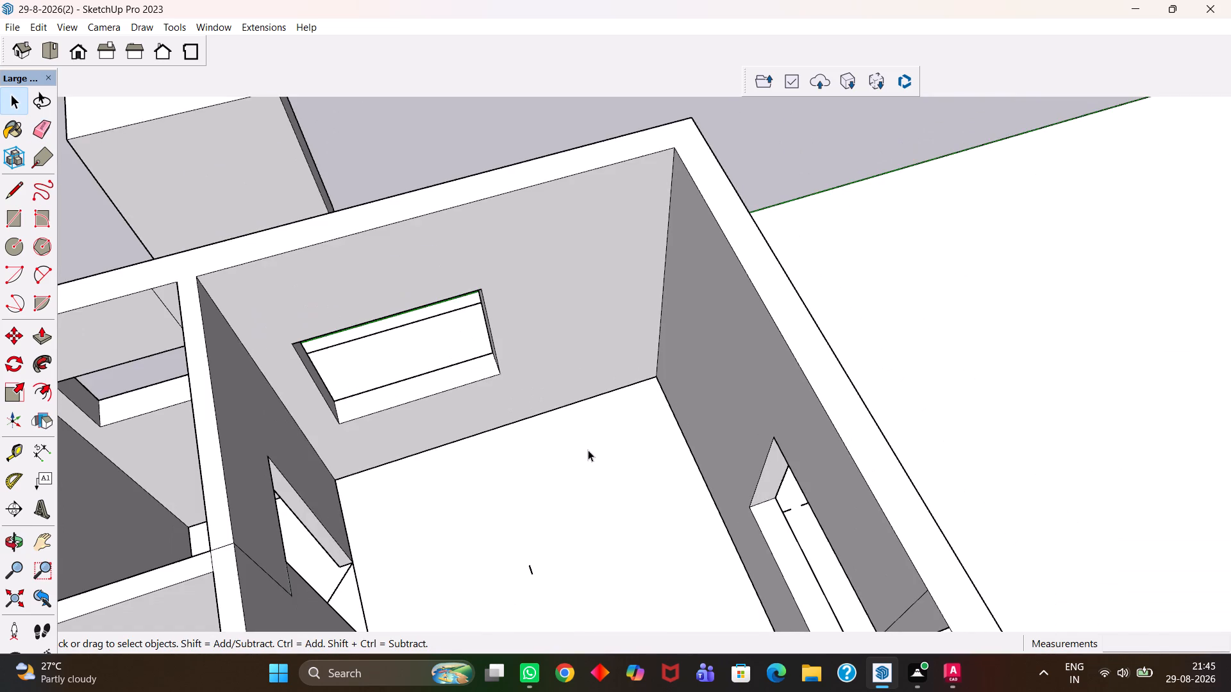
Place two floor guides in the corner room, each 2' from one of the two adjoining window walls.
key("t")
scroll(575, 456, "up", 1)
left_click(575, 398)
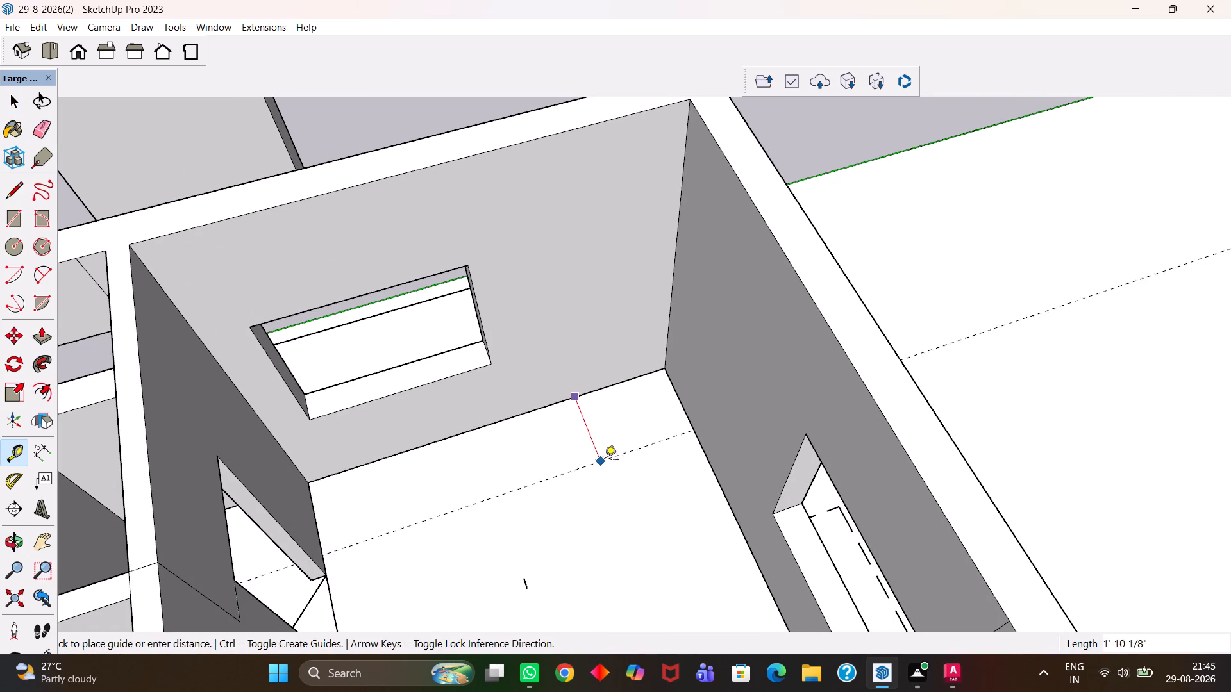
type("2'")
key("Return")
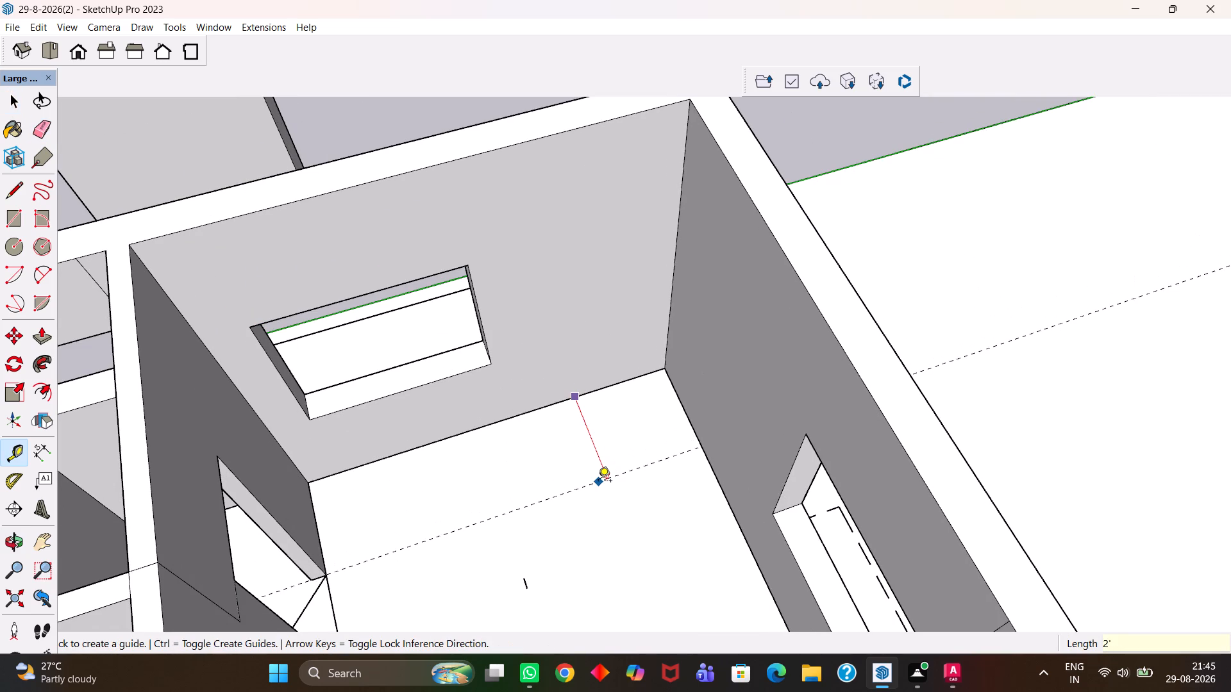
left_click(699, 448)
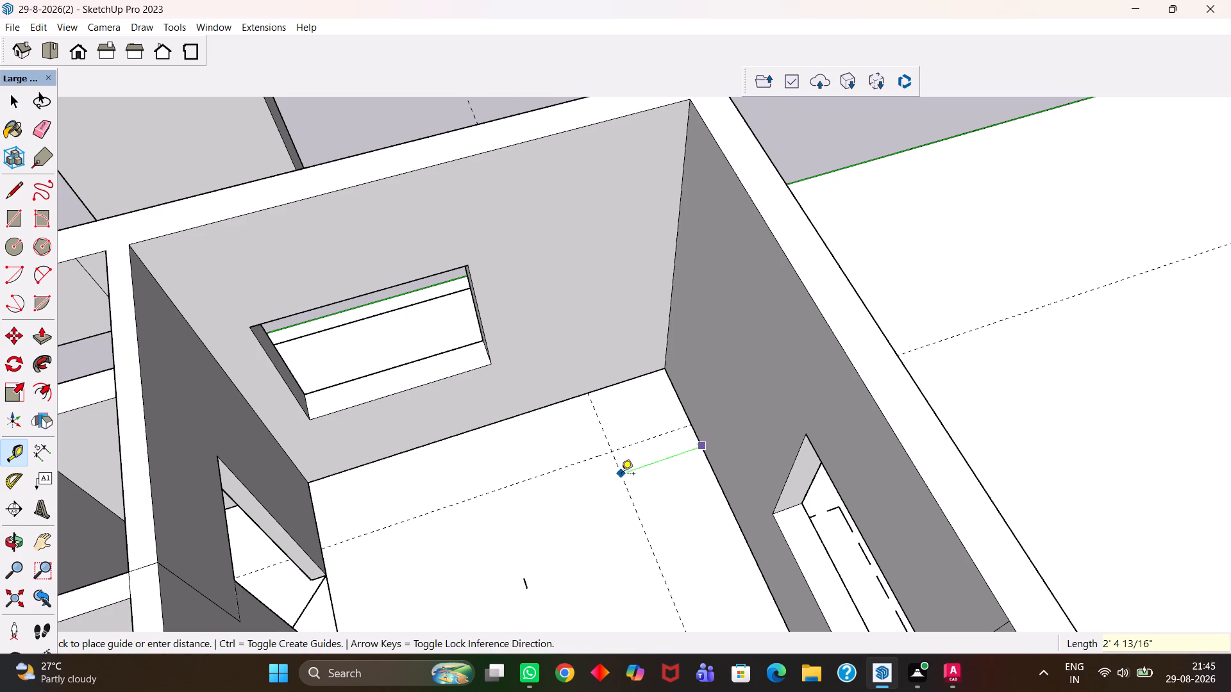
type("2'")
key("Return")
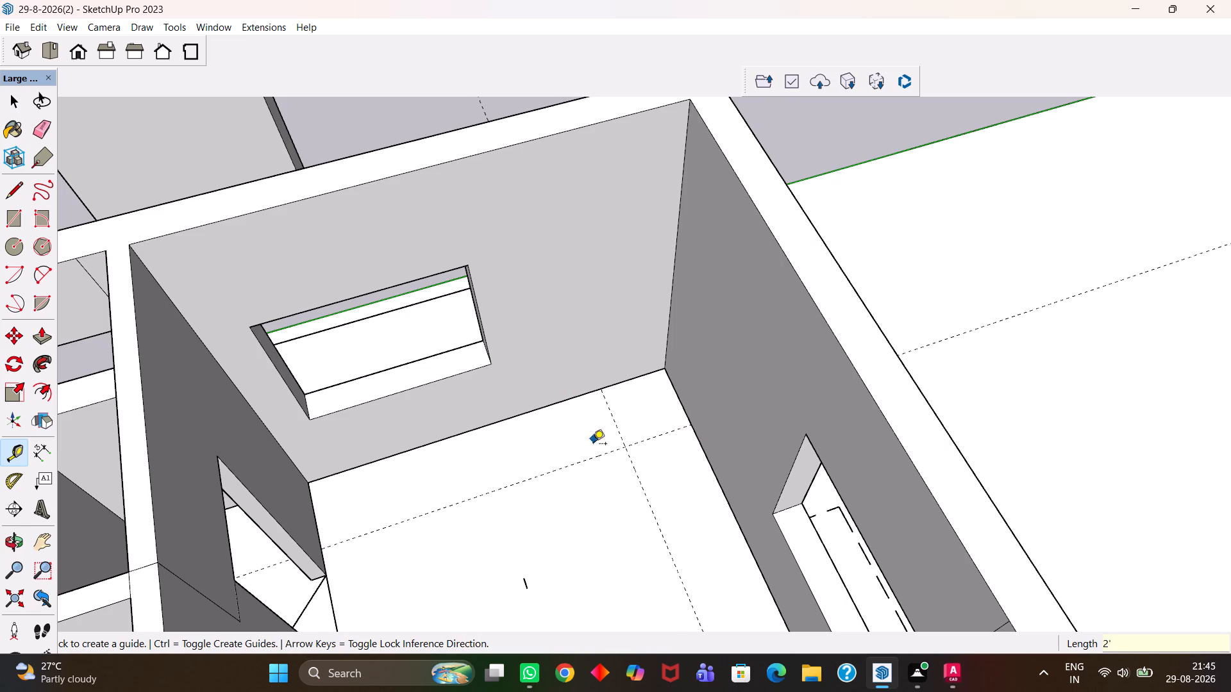
Place guides on both window walls and the floor through the nearer window edges, about 4' 10 15/16" and 6' 1 3/4" from the shared corner.
scroll(647, 468, "up", 1)
left_click(610, 379)
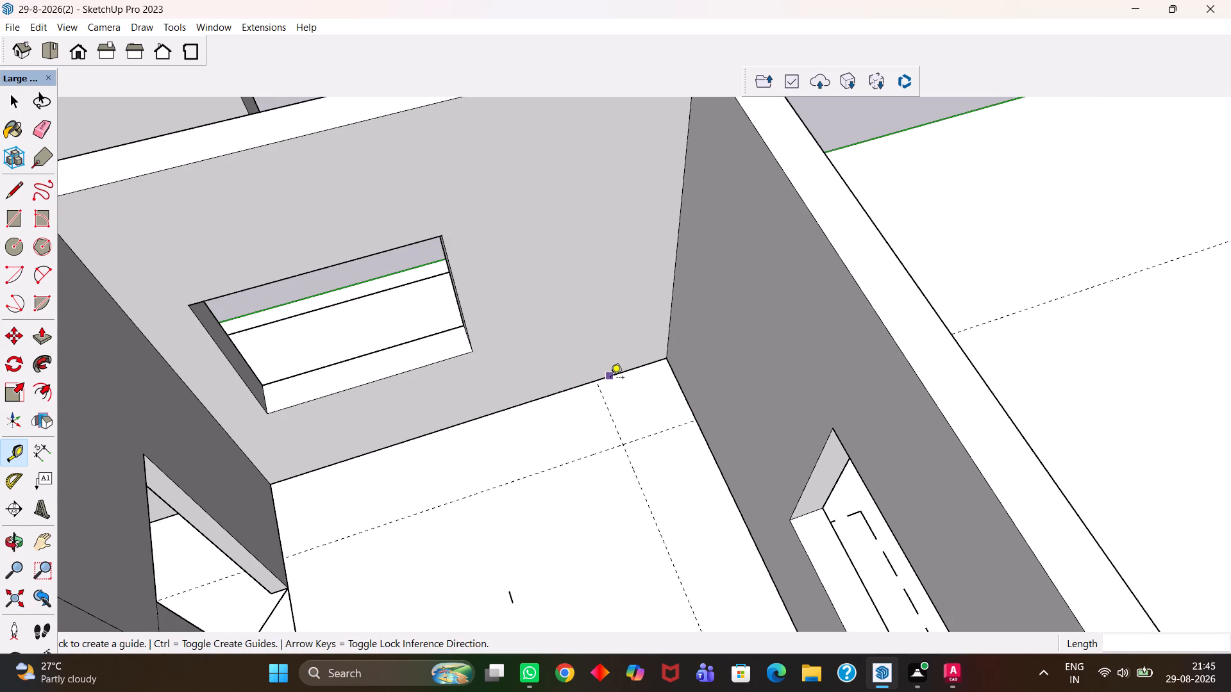
key("t")
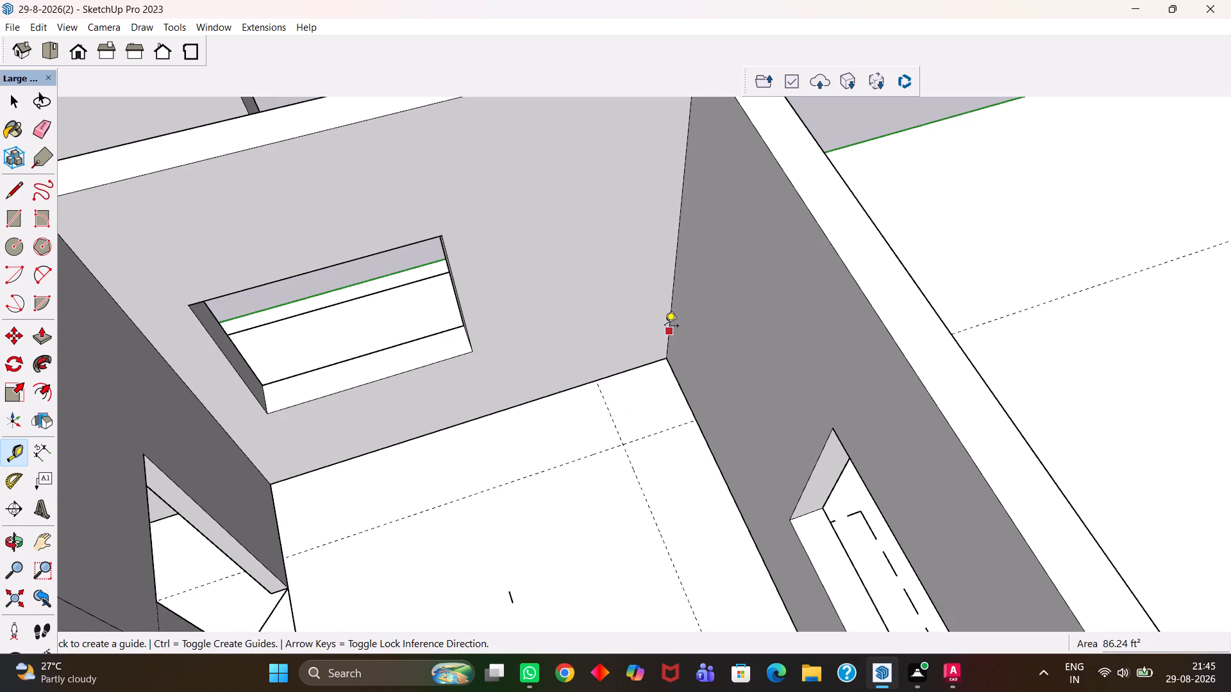
left_click(666, 322)
left_click(810, 475)
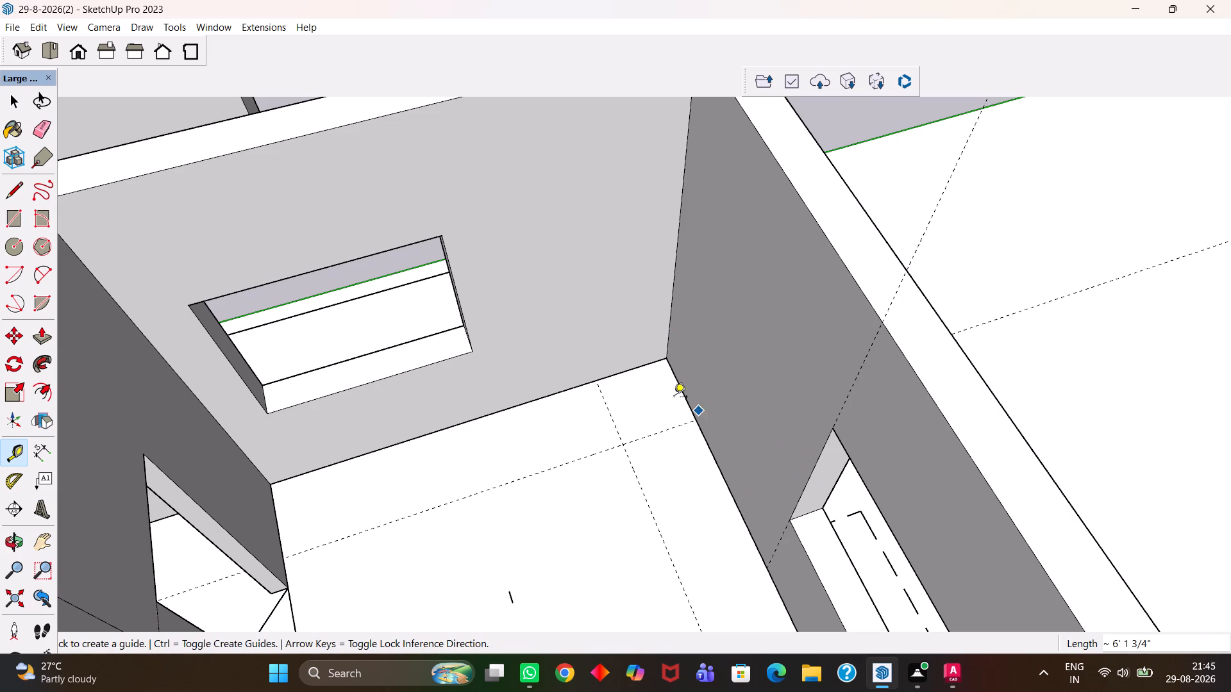
left_click(667, 321)
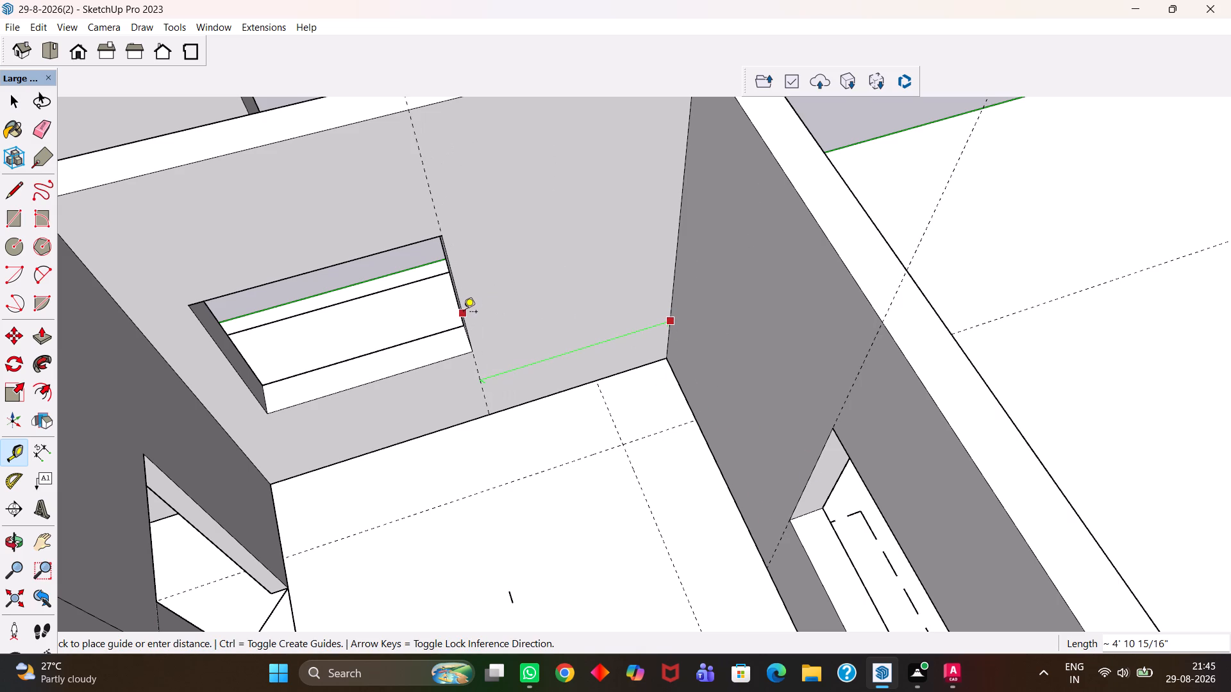
left_click(464, 313)
left_click(689, 403)
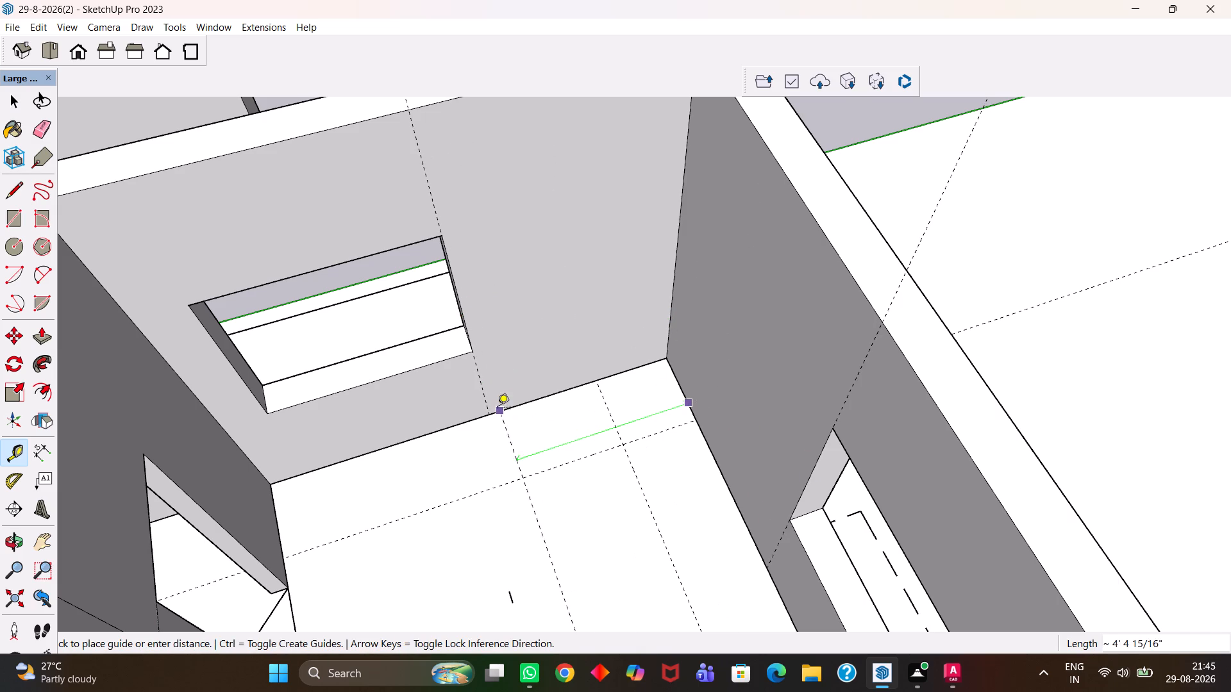
left_click(491, 409)
left_click(615, 372)
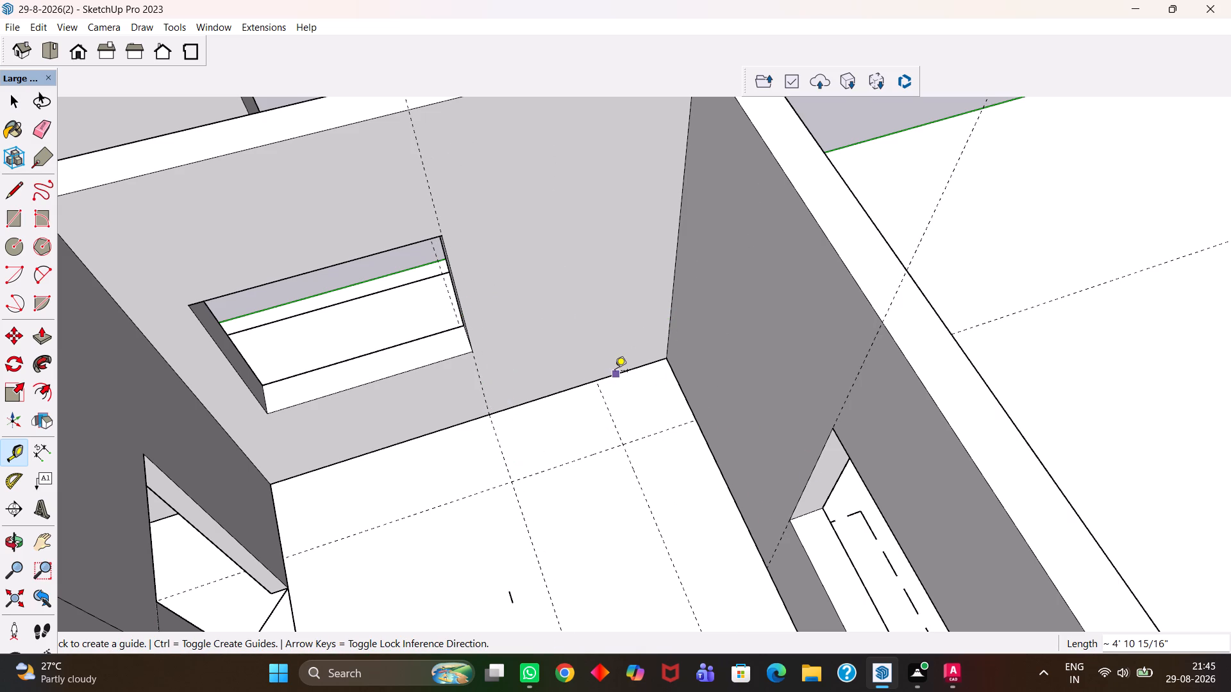
left_click(766, 571)
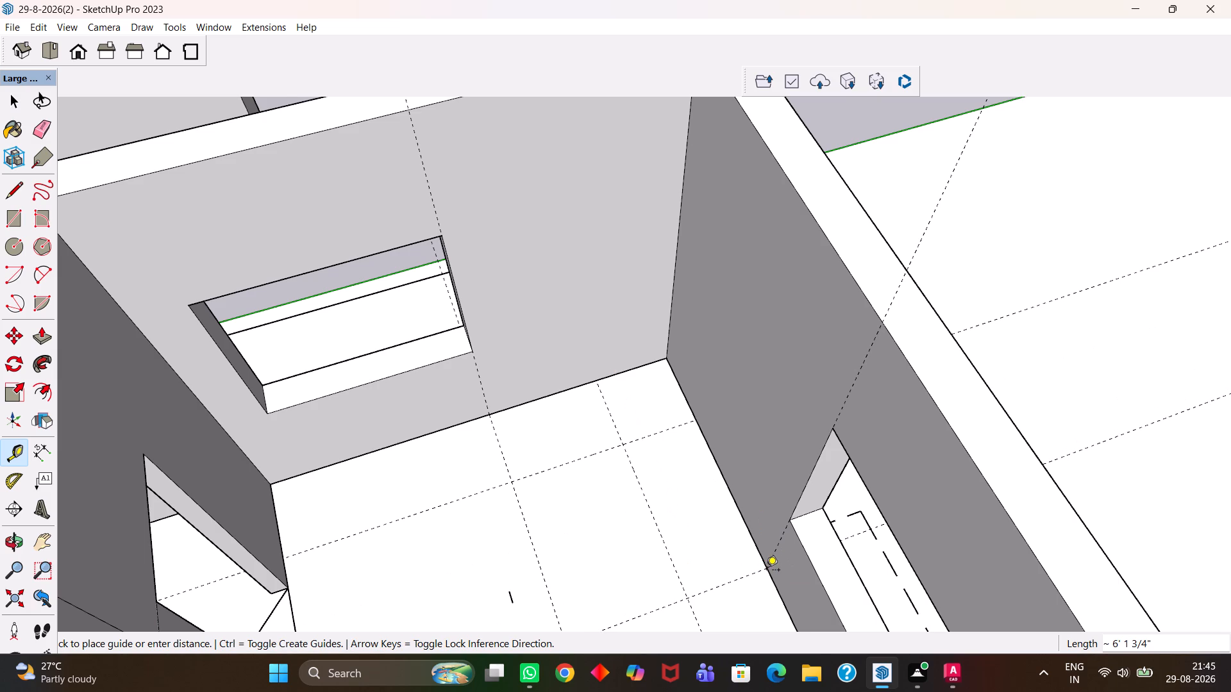
Draw two overlapping floor rectangles along the walls from the room corner, about 4' 10 15/16" by 2' and 6' 1 3/4" by 2'.
middle_click_drag(673, 466, 658, 490)
scroll(658, 490, "up", 3)
key("space")
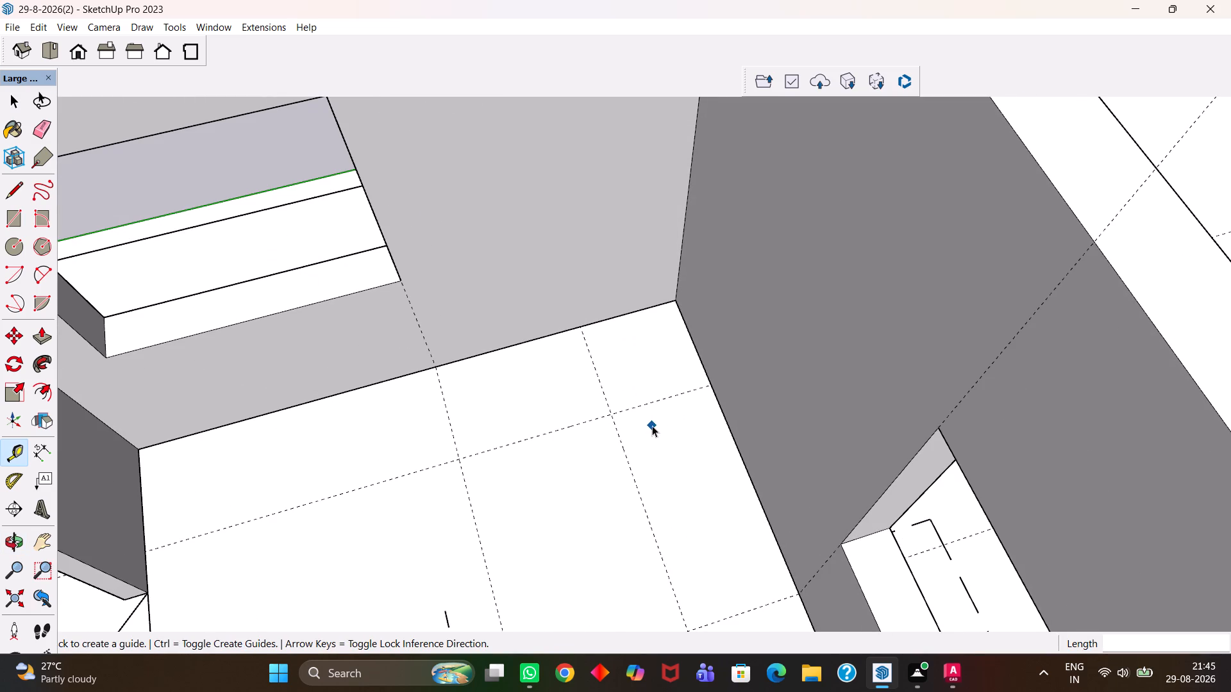
left_click(655, 422)
key("r")
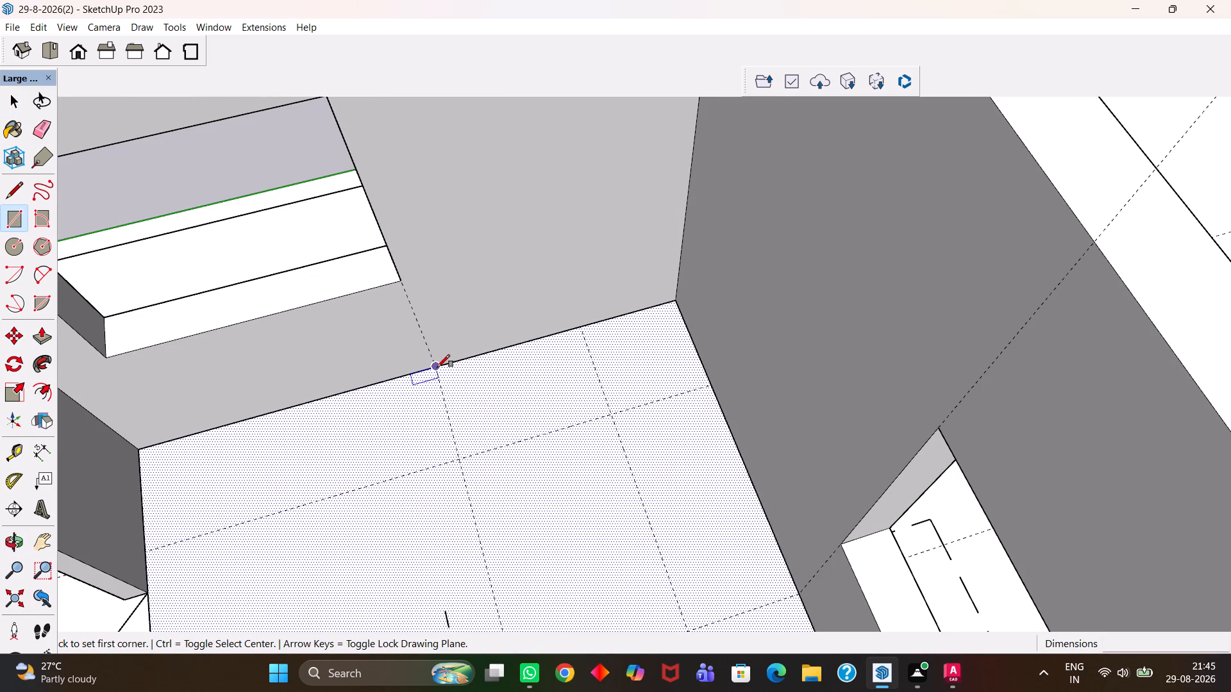
left_click(437, 367)
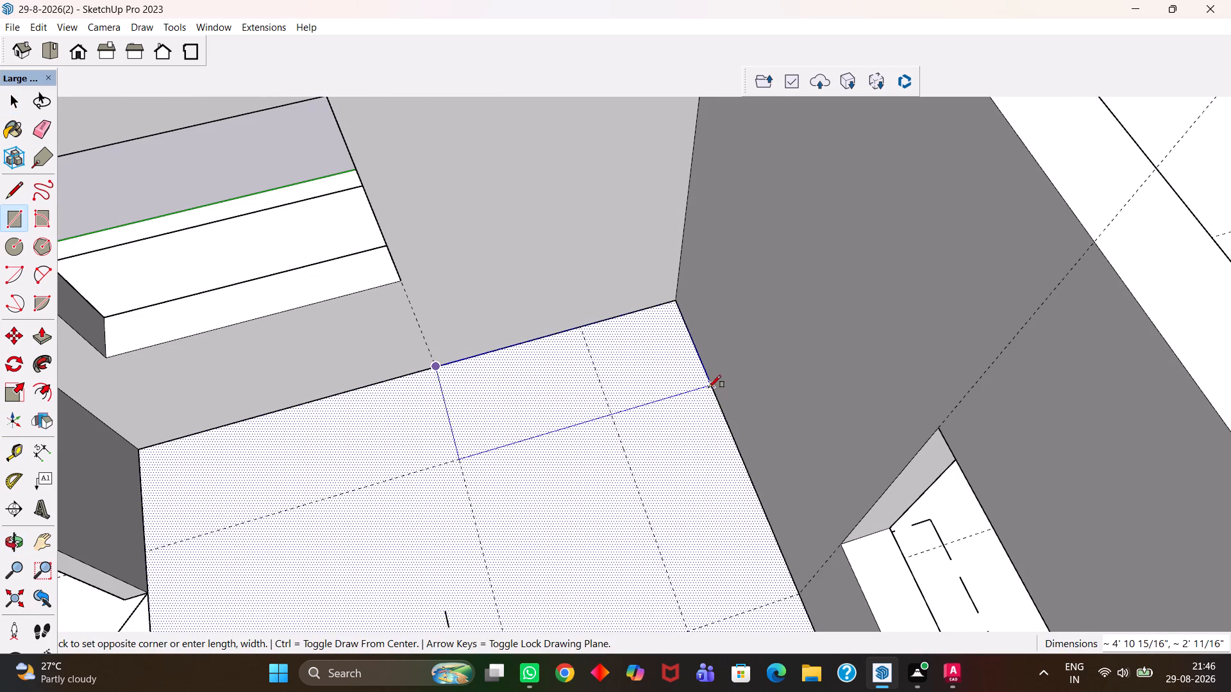
left_click(707, 386)
left_click(673, 305)
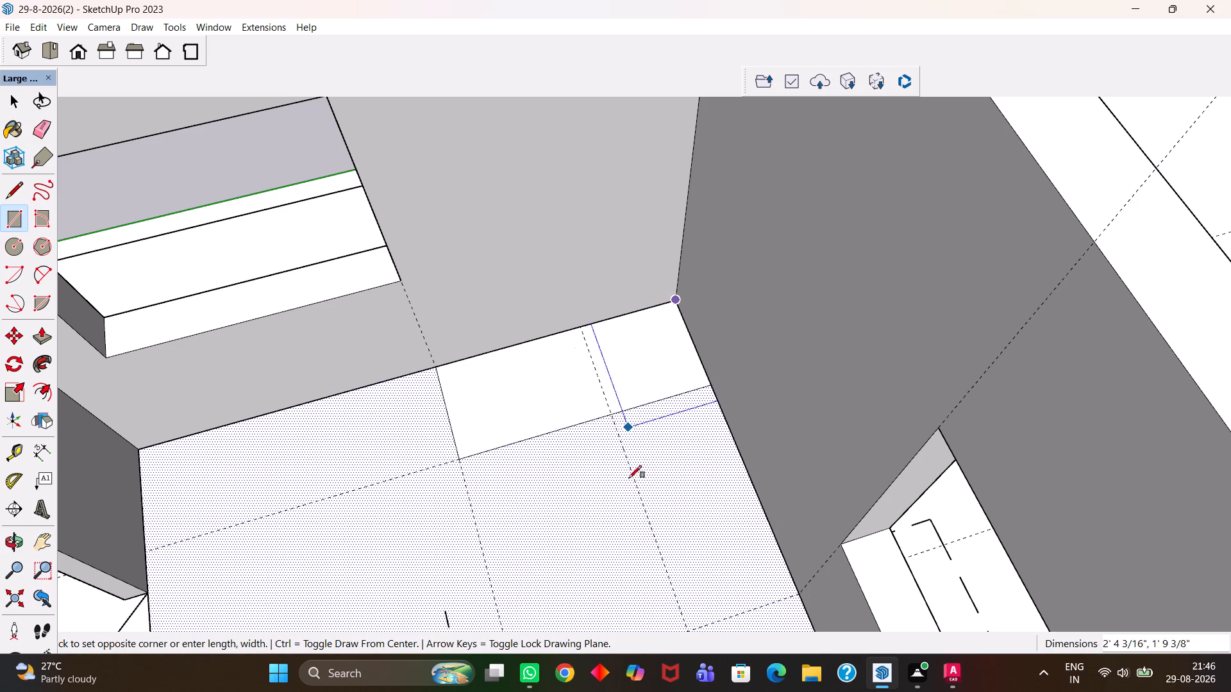
key("h")
left_click_drag(684, 622, 684, 611)
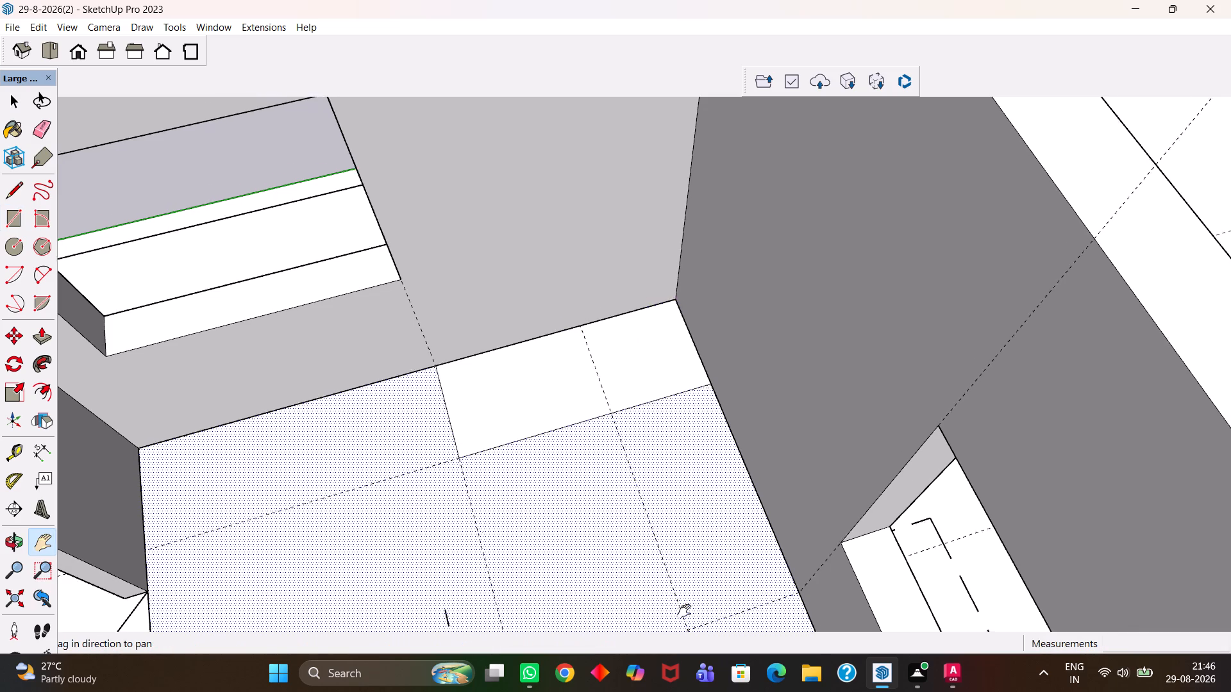
left_click_drag(684, 611, 674, 527)
scroll(674, 527, "up", 1)
key("Escape")
left_click(678, 538)
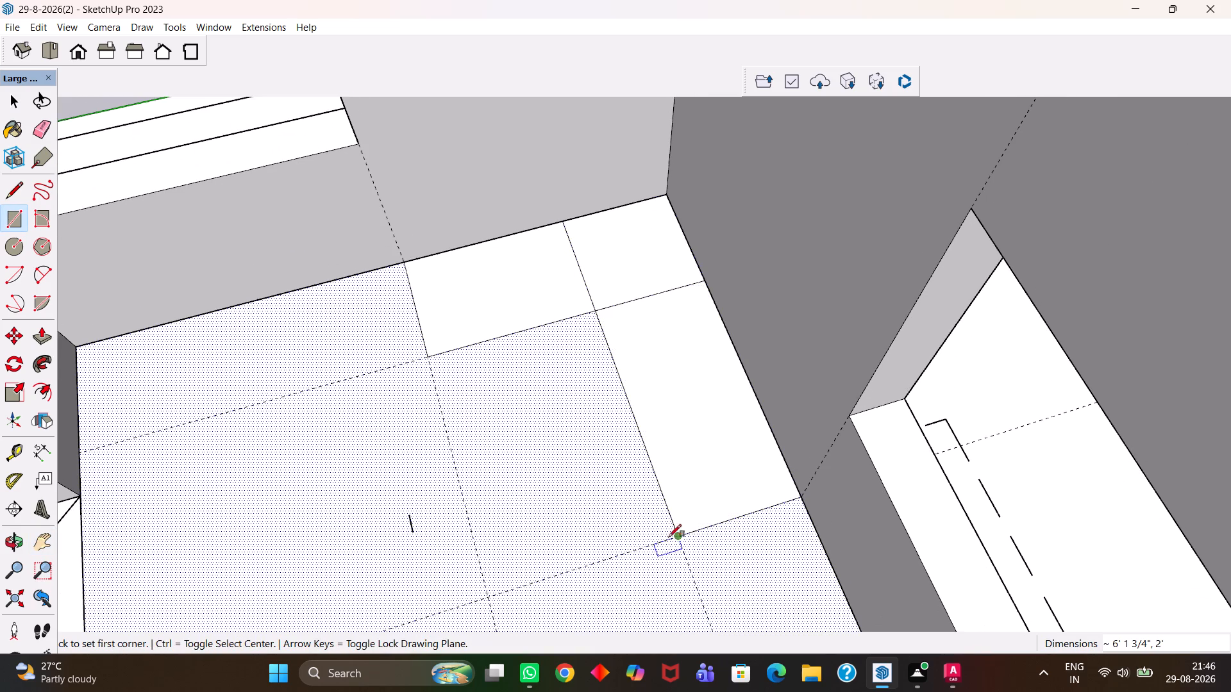
Erase the inner lines where the two floor rectangles overlap, merging them into one L-shaped footprint.
key("h")
left_click_drag(640, 344, 691, 465)
middle_click_drag(673, 416, 663, 420)
scroll(663, 420, "up", 1)
key("e")
left_click_drag(669, 414, 678, 435)
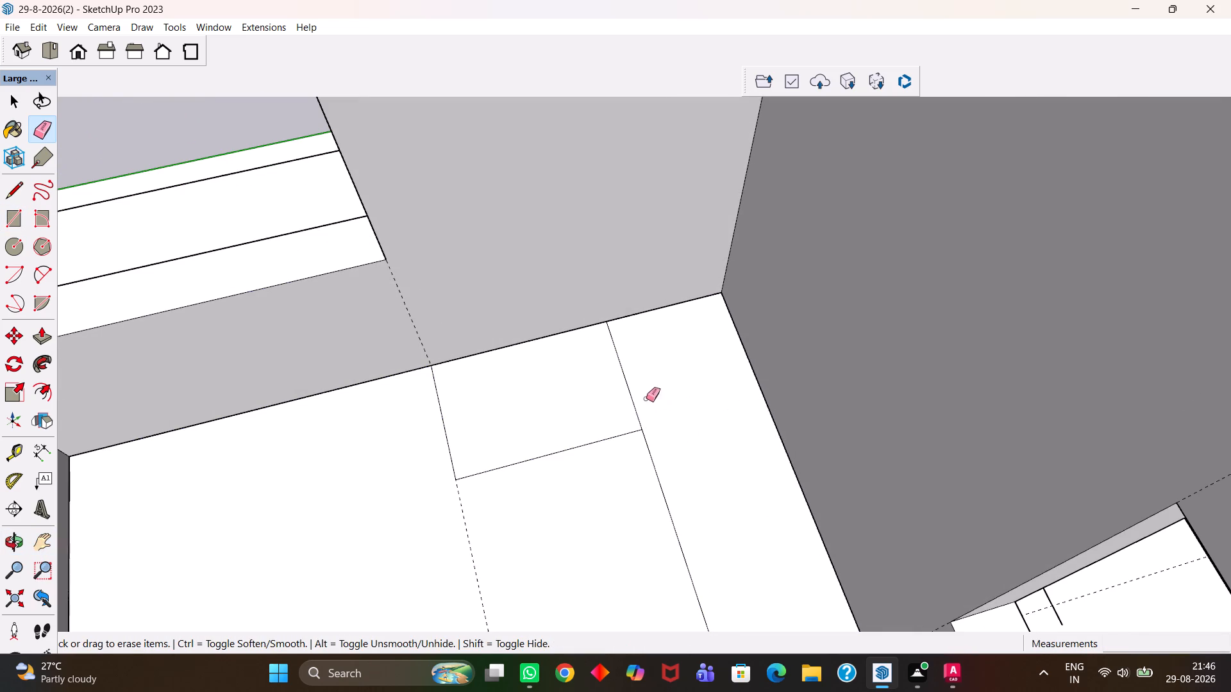
left_click_drag(646, 399, 613, 392)
scroll(603, 397, "down", 4)
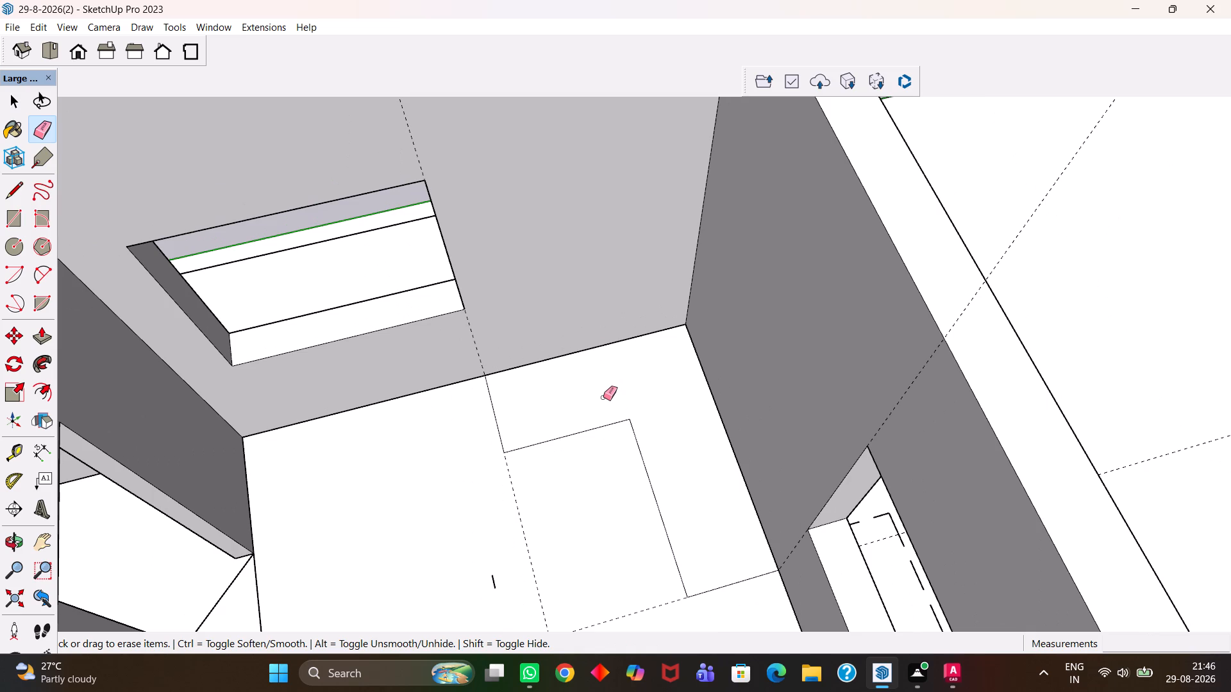
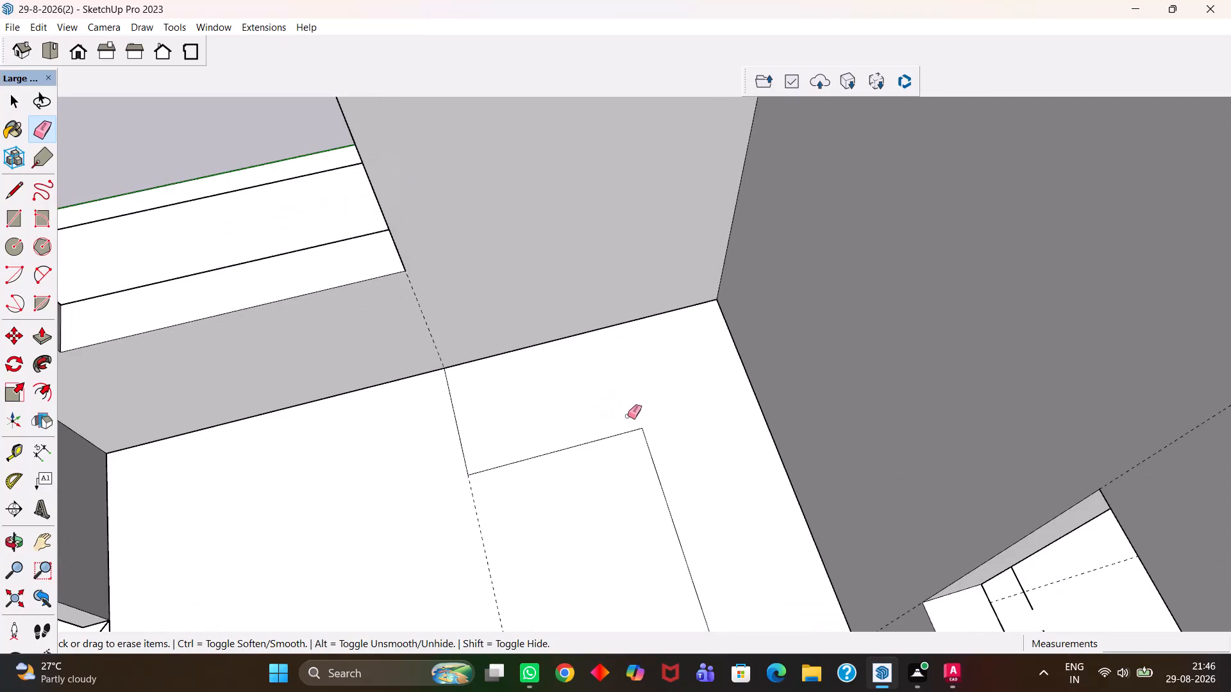
Extrude the L-shaped floor footprint in the corner upward by 4" as the wardrobe's plinth.
scroll(629, 417, "down", 4)
scroll(629, 417, "up", 1)
scroll(630, 422, "down", 3)
scroll(636, 430, "up", 7)
key("h")
middle_click_drag(590, 386, 644, 365)
scroll(644, 365, "down", 3)
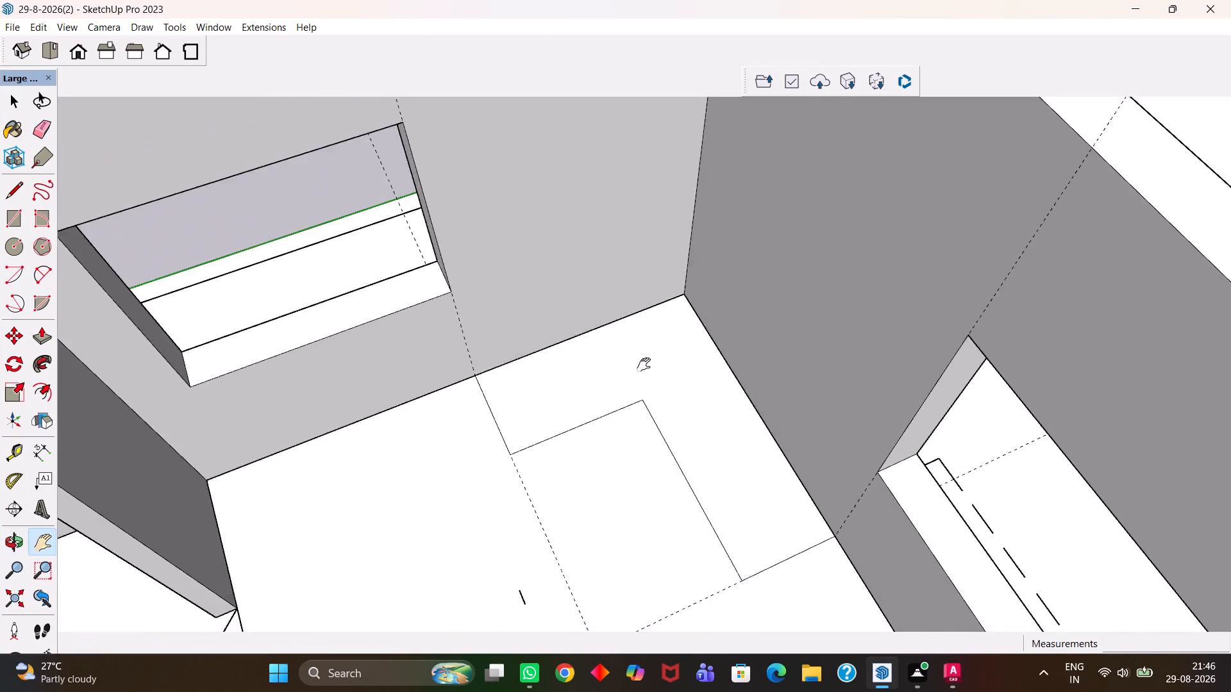
scroll(644, 365, "down", 4)
middle_click_drag(625, 415, 675, 387)
scroll(675, 387, "up", 2)
key("space")
left_click(675, 416)
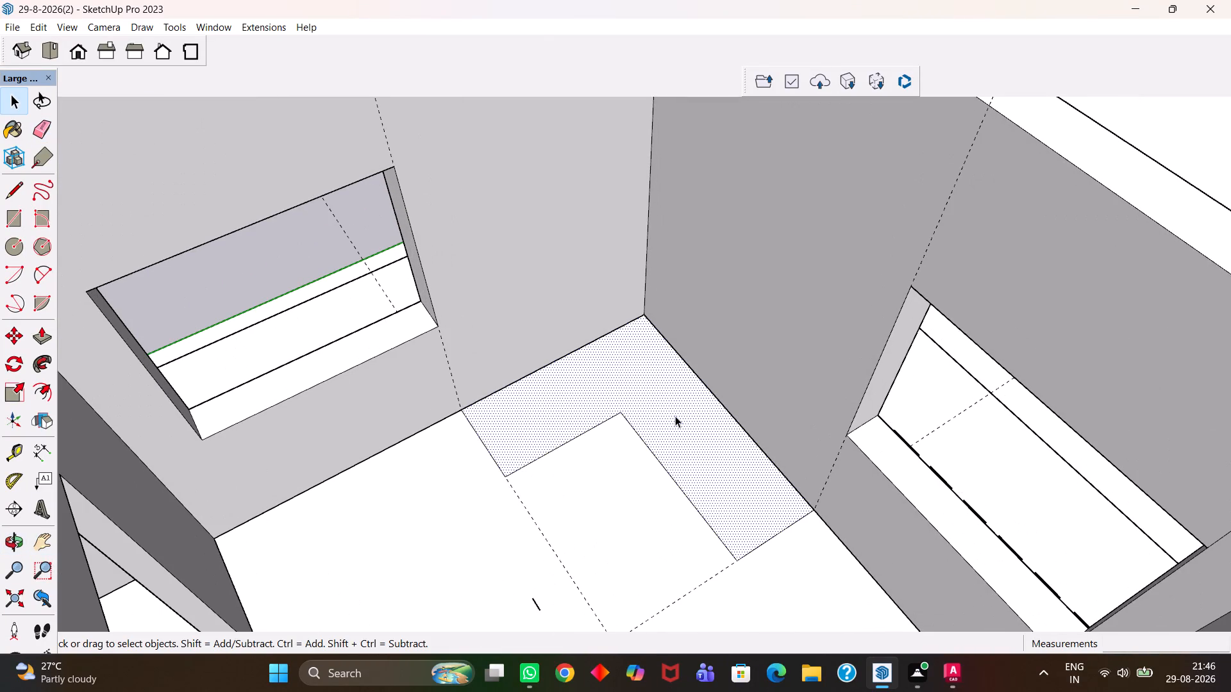
key("p")
left_click(675, 416)
key("p")
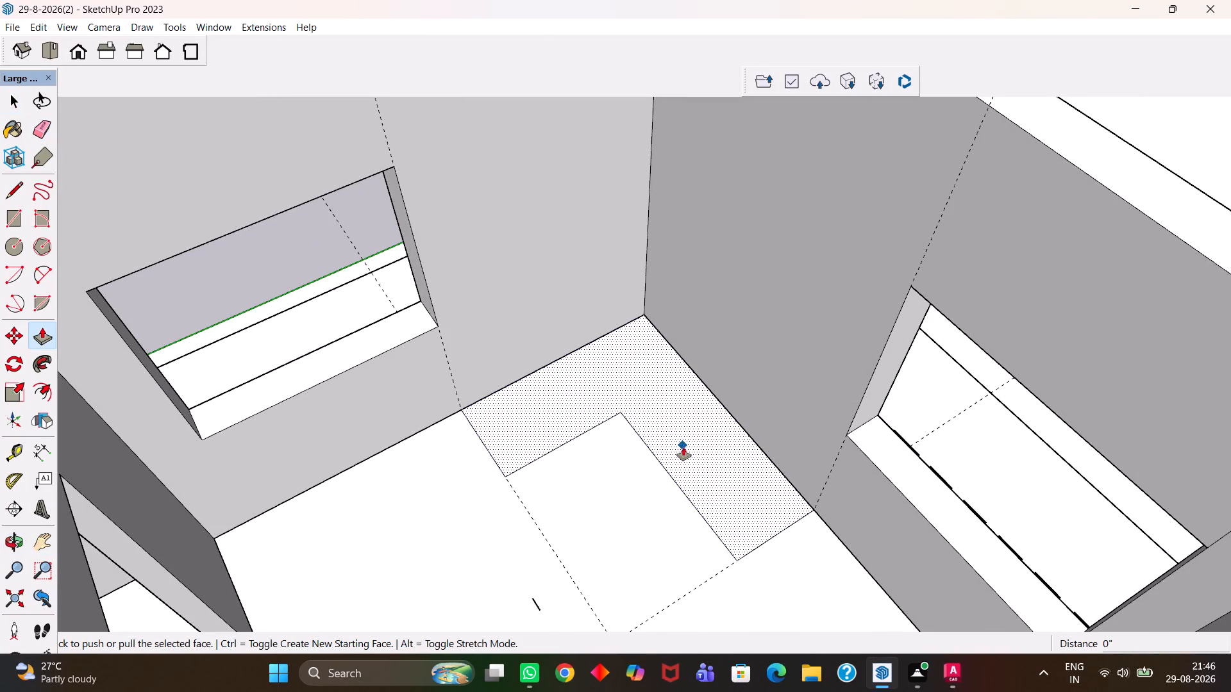
left_click(683, 447)
type("4\"")
key("Return")
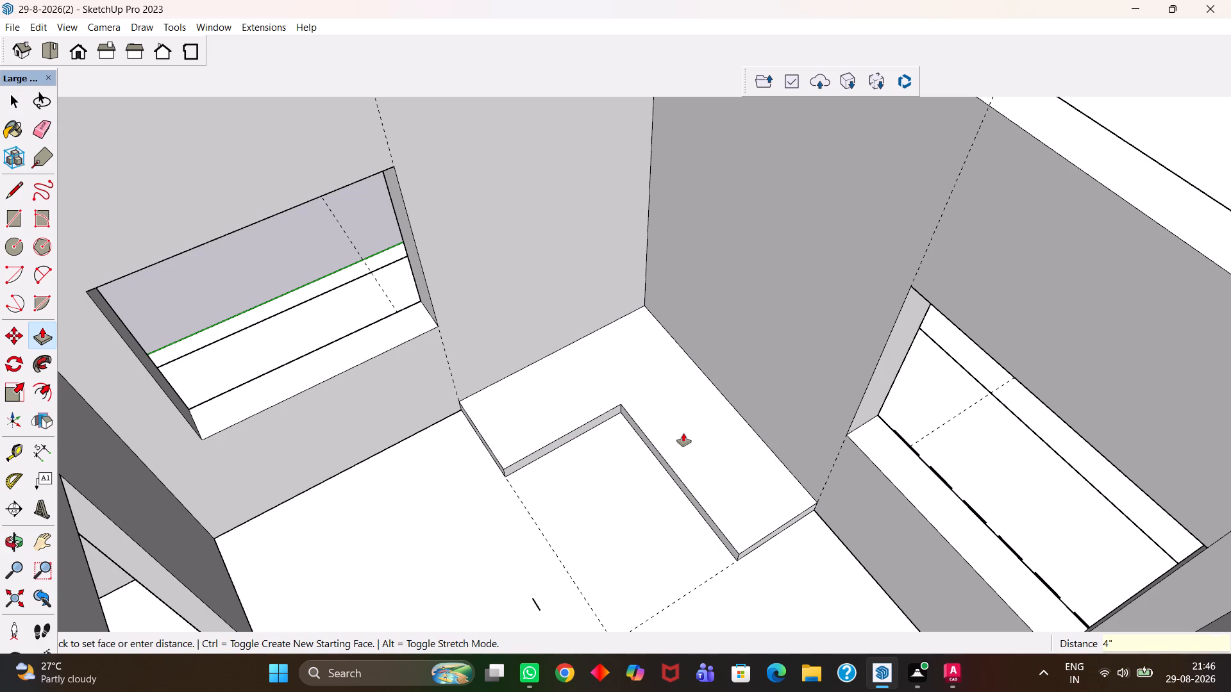
Place a horizontal guide on the longer wardrobe leg's window wall, 7' above the floor at the window's top edge.
key("t")
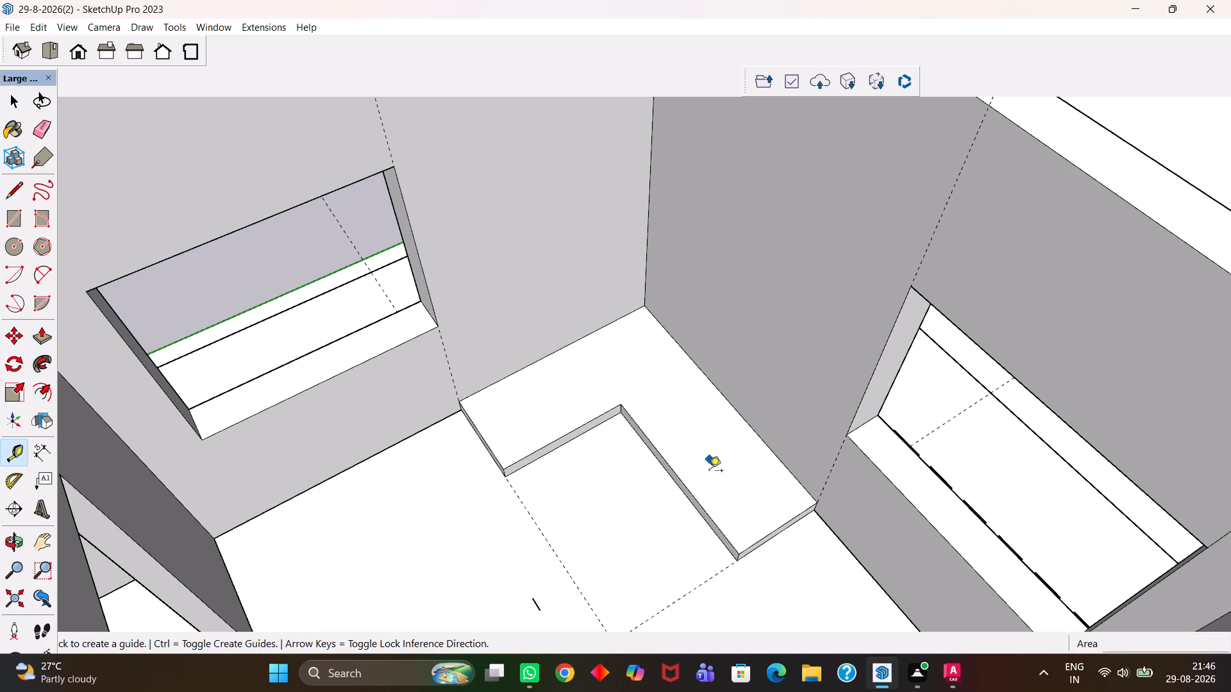
left_click(835, 534)
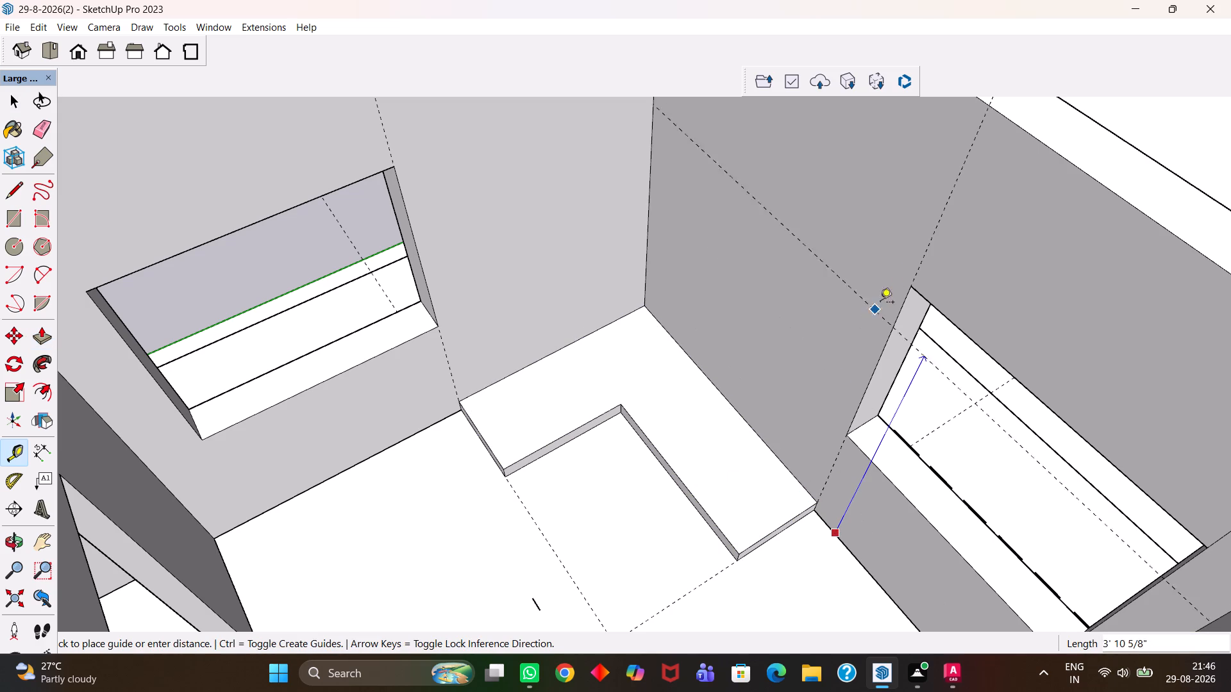
left_click(922, 293)
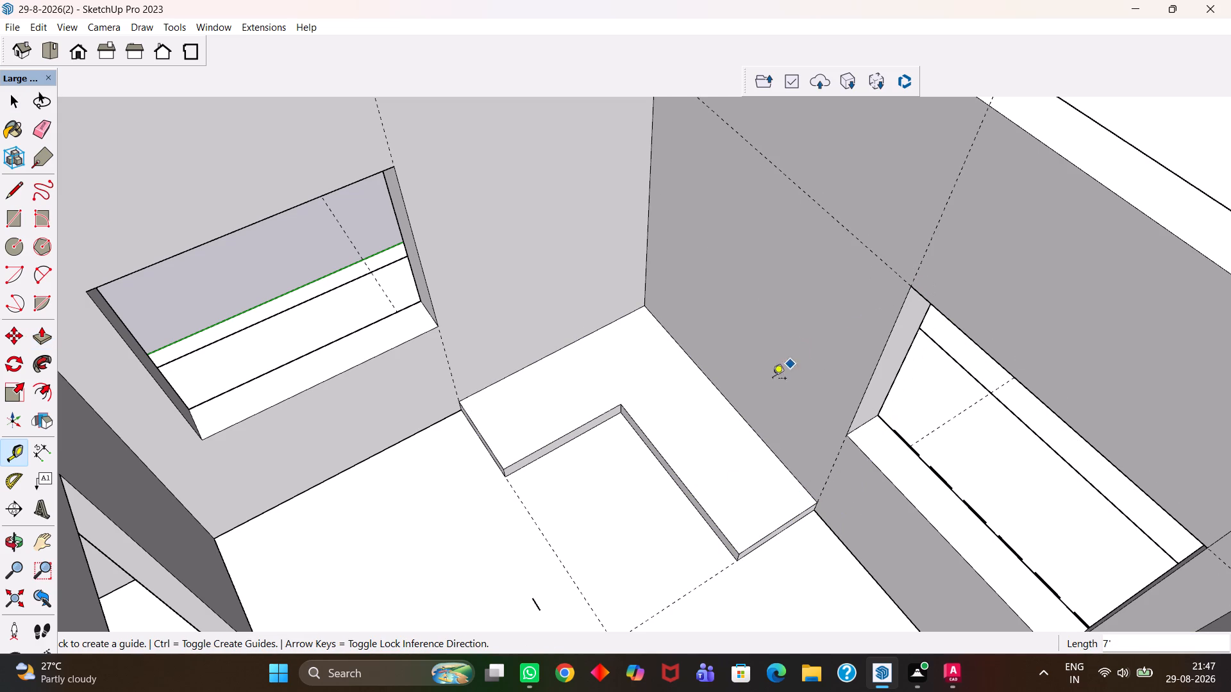
Extrude the plinth's top as a separate new volume 6' 8" high, up to the 7' guide.
key("v")
left_click(726, 465)
key("space")
left_click(721, 462)
key("p")
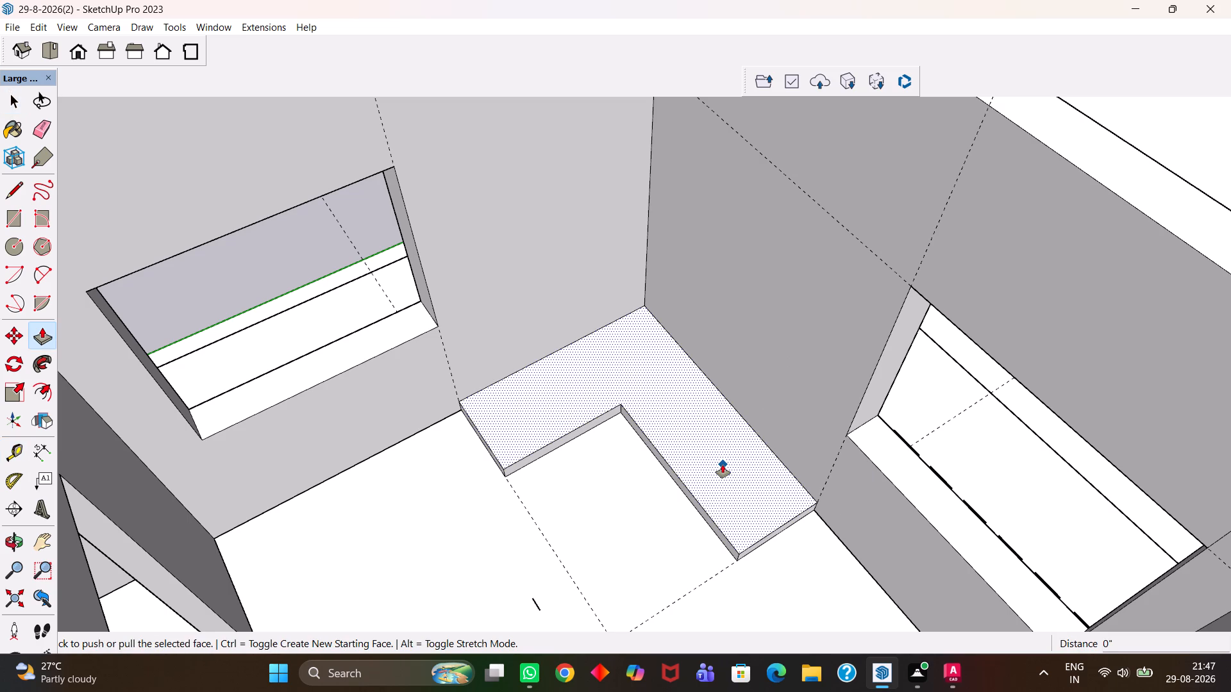
left_click(723, 465)
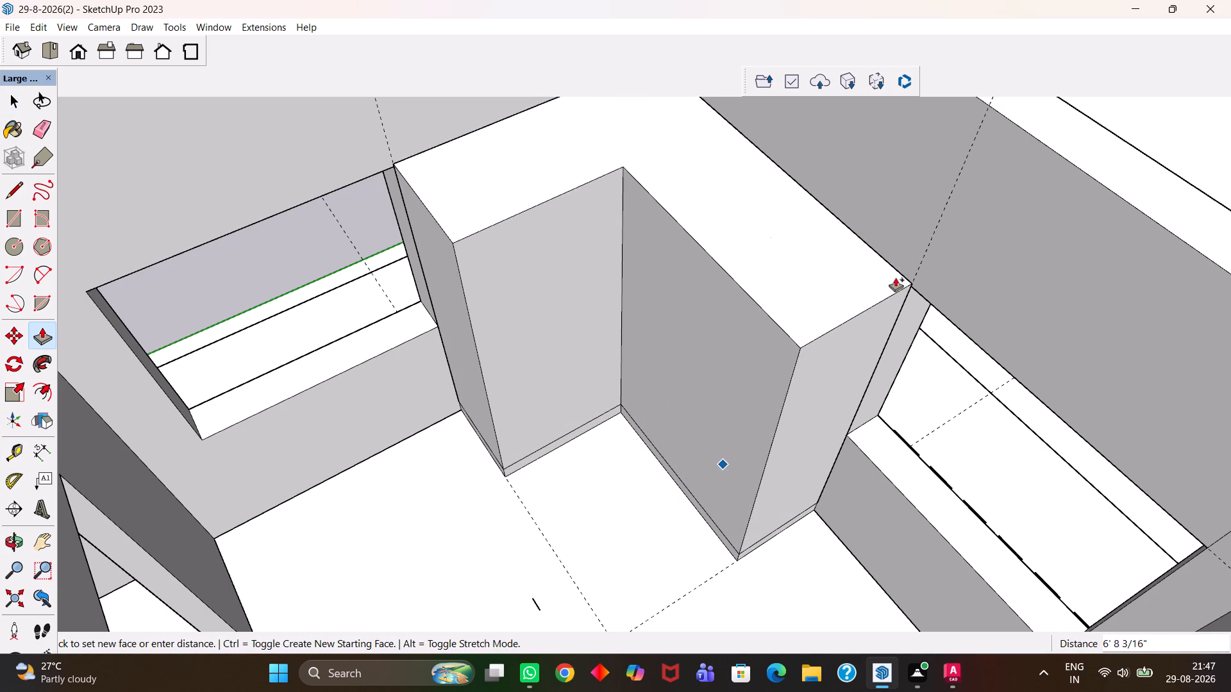
left_click(926, 304)
scroll(758, 355, "down", 3)
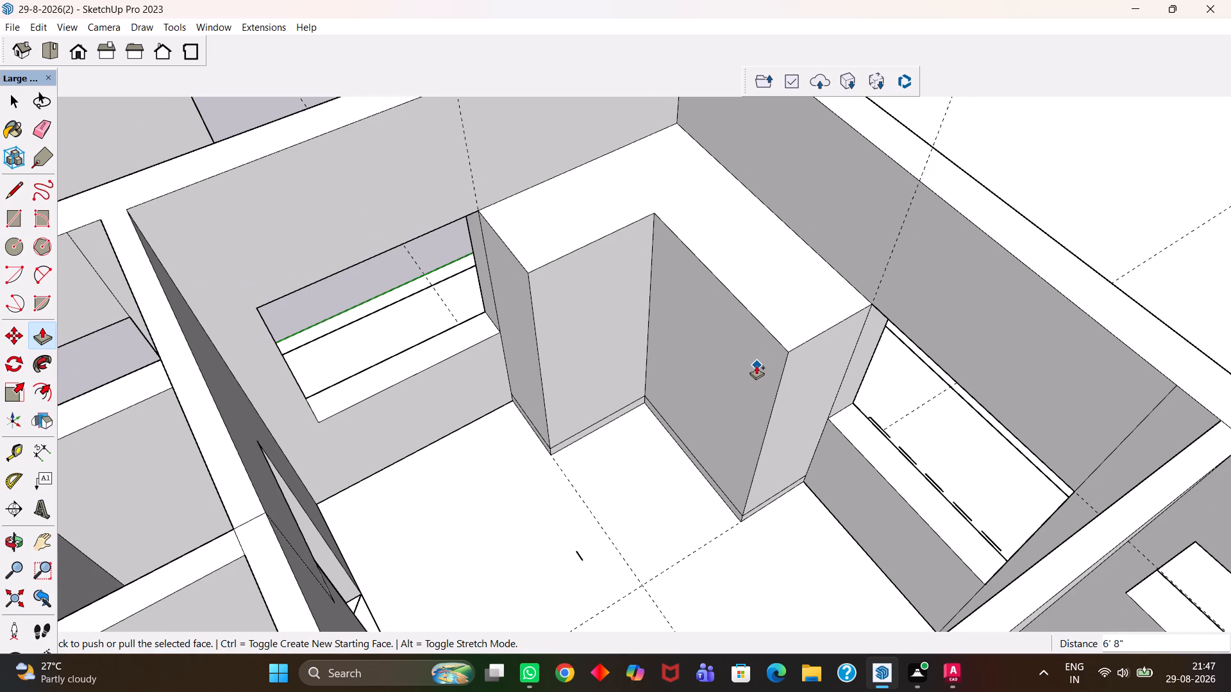
Place a vertical guide midway across the wardrobe's shorter inner front, about 1' 5 1/2" from its outer edge.
scroll(776, 349, "up", 1)
scroll(774, 354, "down", 4)
key("h")
left_click_drag(771, 292, 773, 309)
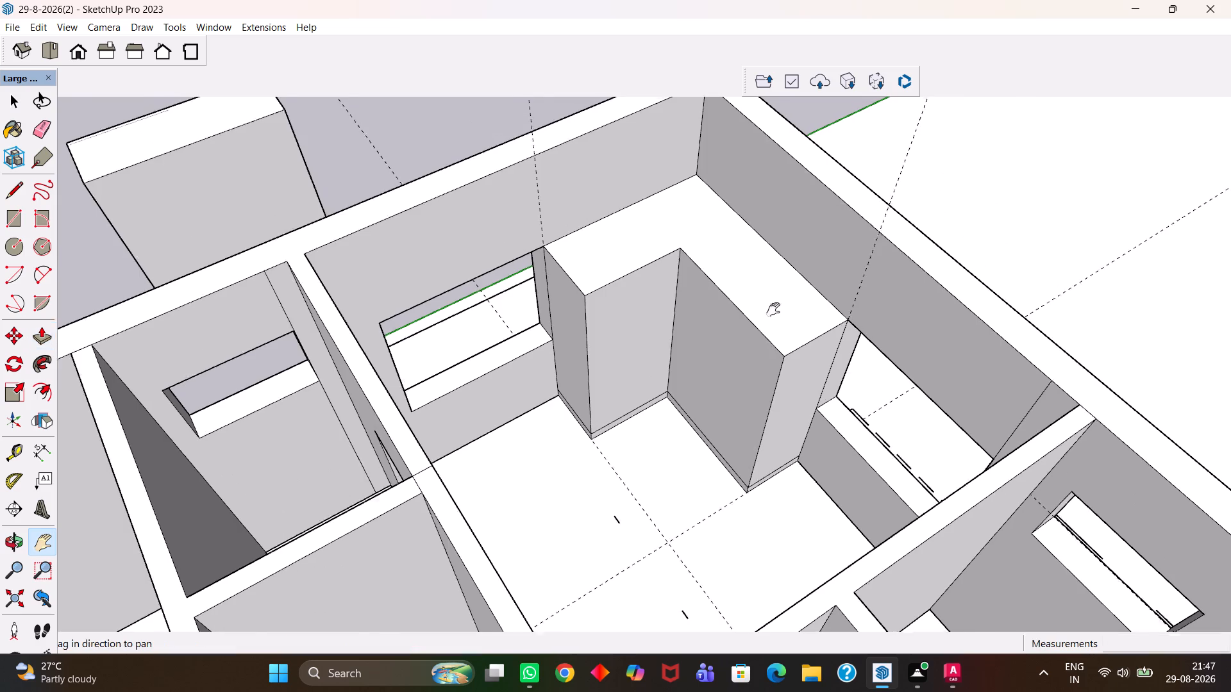
left_click_drag(773, 309, 783, 414)
middle_click(761, 415)
key("space")
scroll(760, 415, "up", 2)
left_click(778, 418)
key("p")
middle_click_drag(733, 445, 733, 435)
scroll(733, 435, "up", 5)
key("h")
left_click_drag(687, 481, 710, 373)
middle_click_drag(700, 407, 714, 415)
scroll(714, 415, "up", 3)
key("space")
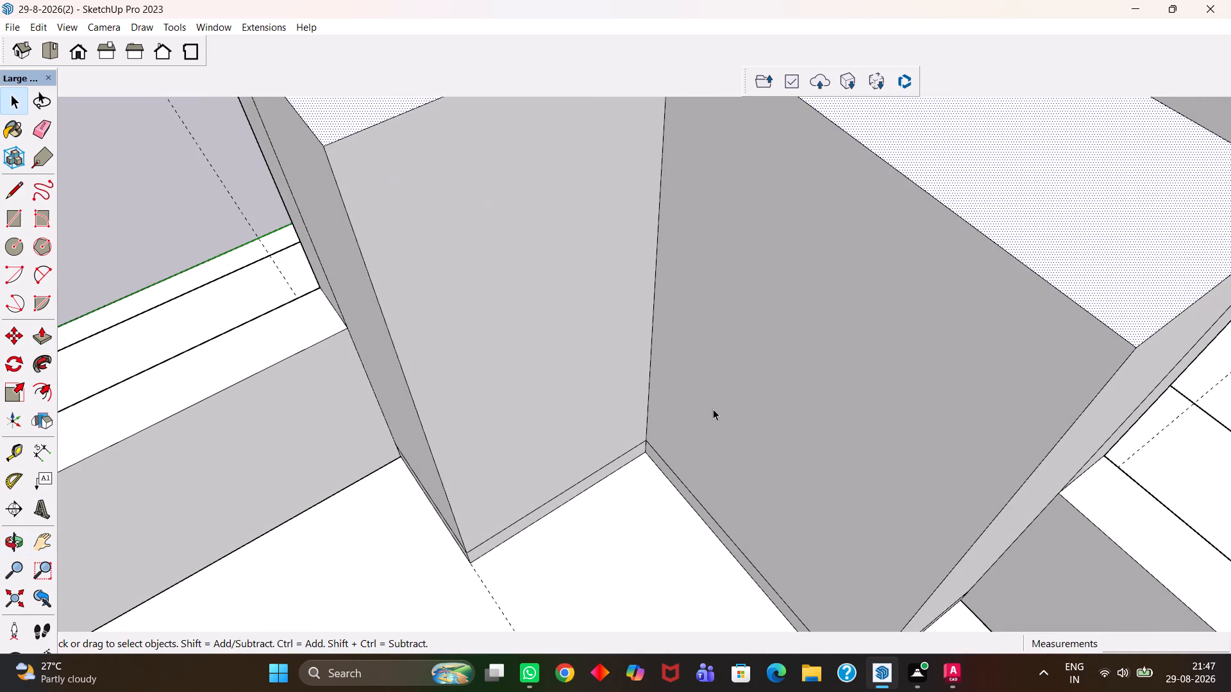
scroll(577, 386, "down", 5)
middle_click_drag(645, 414, 570, 406)
scroll(543, 418, "up", 3)
scroll(572, 401, "down", 3)
key("h")
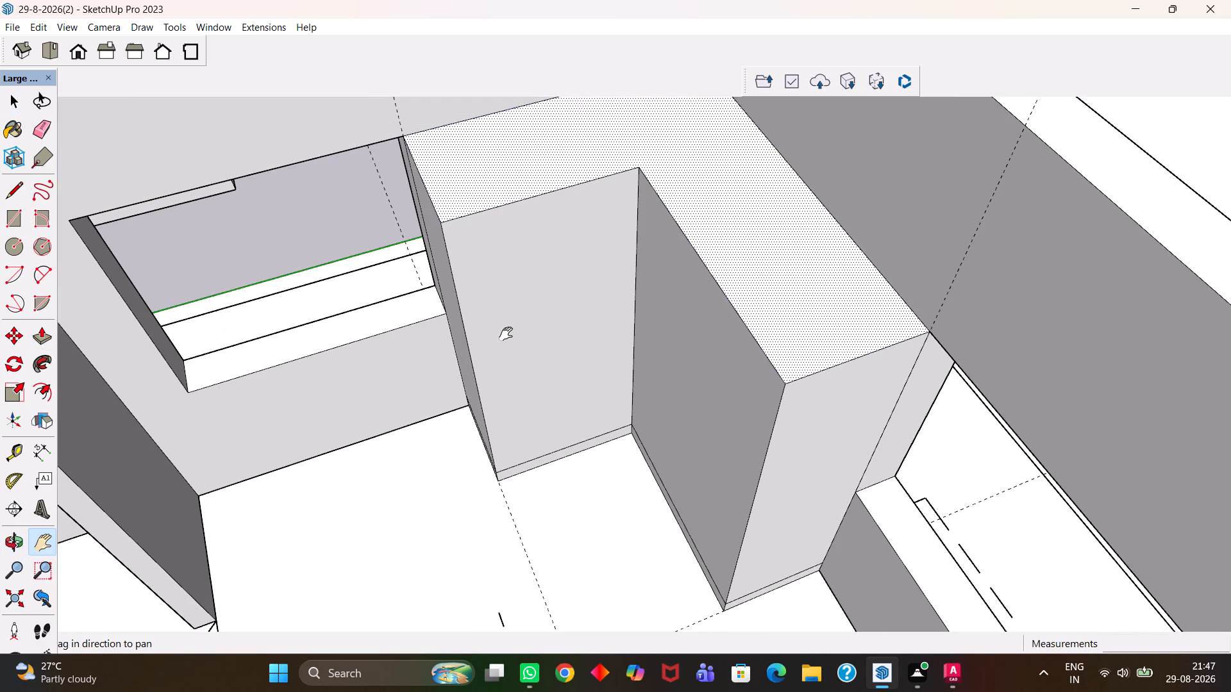
left_click(505, 332)
scroll(514, 322, "up", 2)
key("t")
left_click(455, 328)
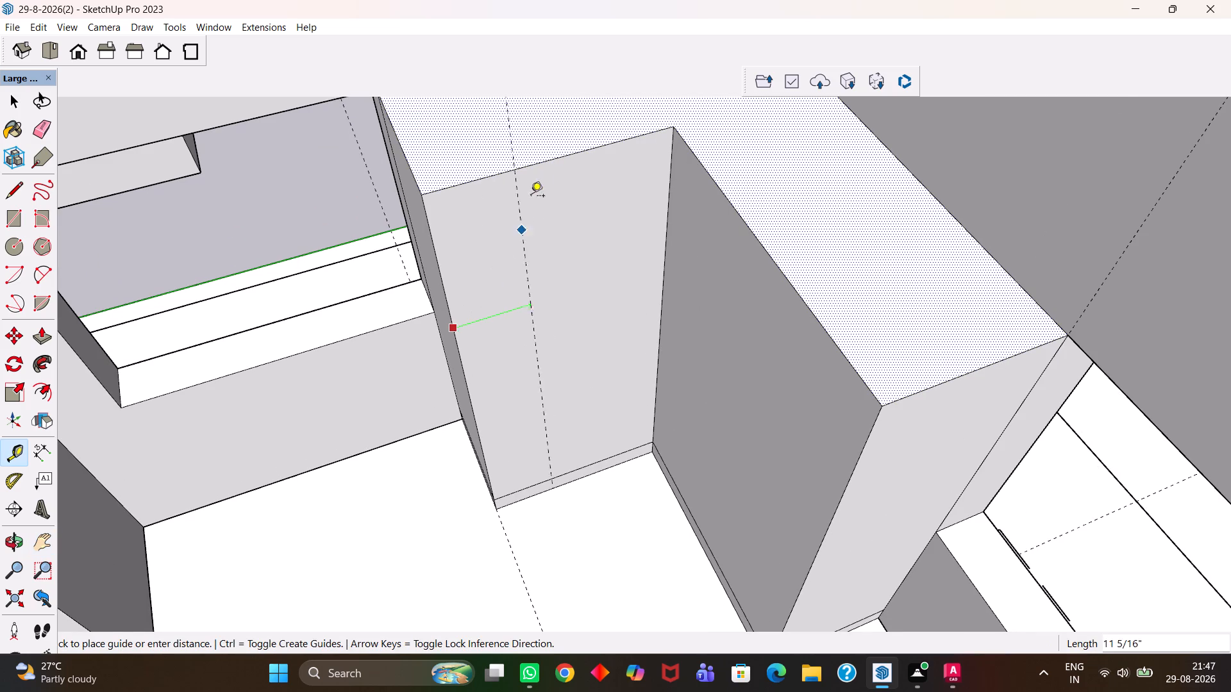
left_click(549, 162)
scroll(540, 273, "up", 2)
scroll(540, 273, "down", 3)
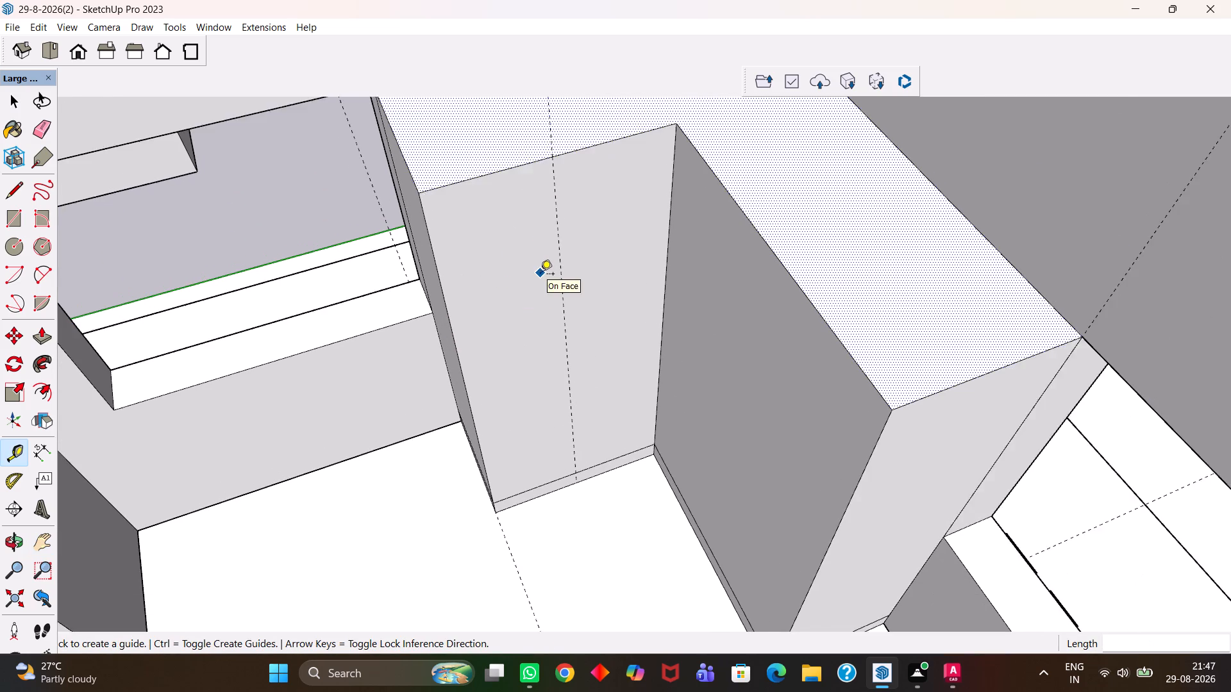
Draw a vertical line along the guide from the plinth to the top edge, splitting the shorter front into two halves.
key("l")
left_click(573, 457)
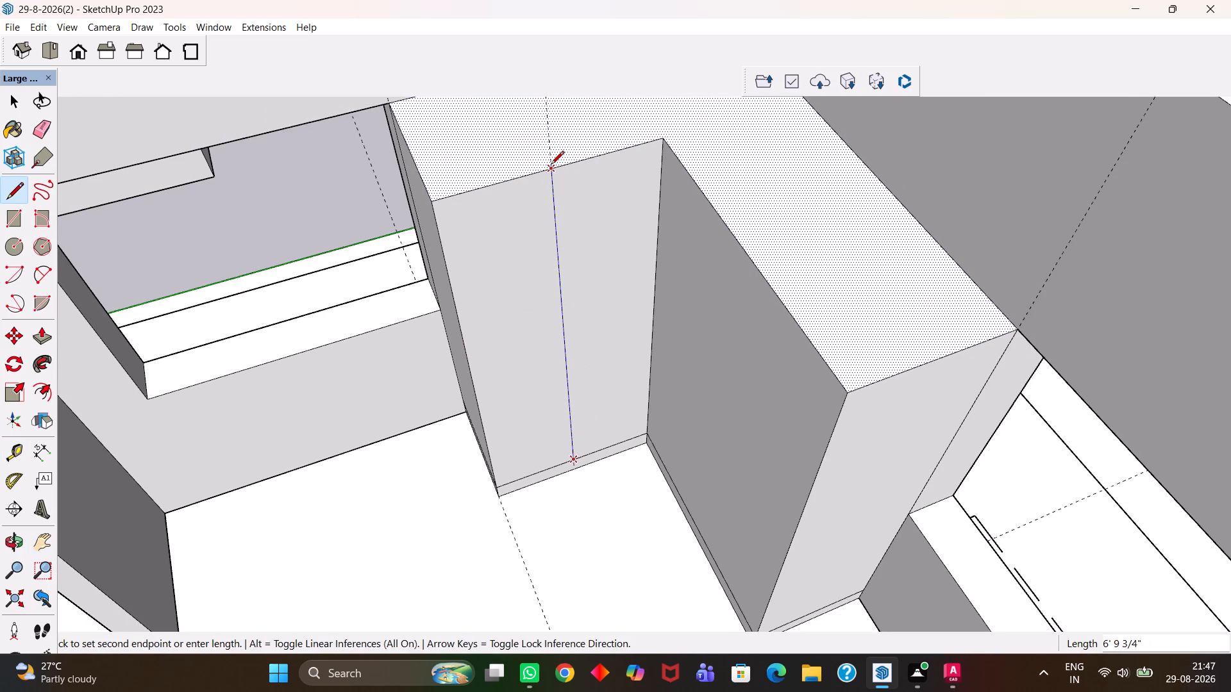
left_click(551, 165)
Copy the outer half of the shorter front's face out into the open floor area before the wardrobe.
scroll(551, 183, "down", 6)
key("h")
left_click_drag(512, 322, 525, 277)
middle_click_drag(549, 308, 545, 327)
scroll(549, 311, "up", 2)
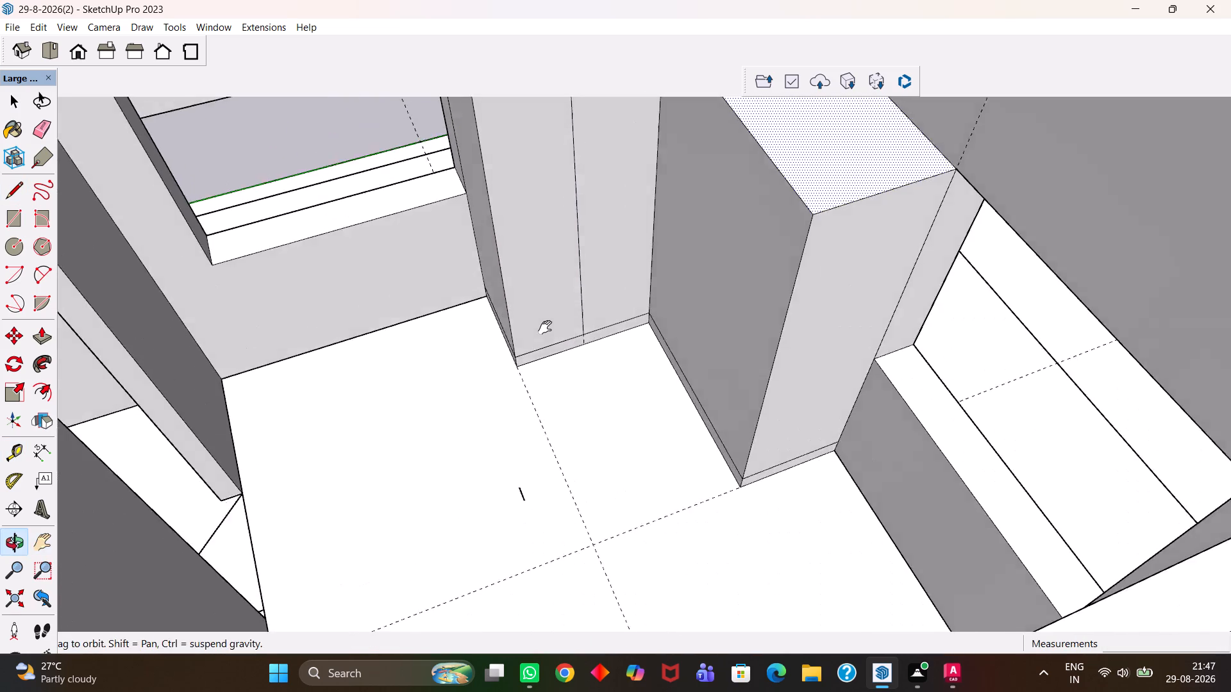
middle_click_drag(545, 327, 545, 327)
scroll(545, 327, "up", 2)
middle_click(544, 328)
middle_click(544, 330)
scroll(544, 330, "up", 2)
scroll(531, 301, "down", 7)
middle_click(550, 311)
scroll(551, 304, "up", 2)
left_click_drag(551, 293, 550, 395)
middle_click_drag(551, 394, 560, 376)
scroll(560, 376, "up", 2)
key("space")
left_click(524, 385)
key("m")
scroll(523, 387, "down", 3)
left_click(523, 390)
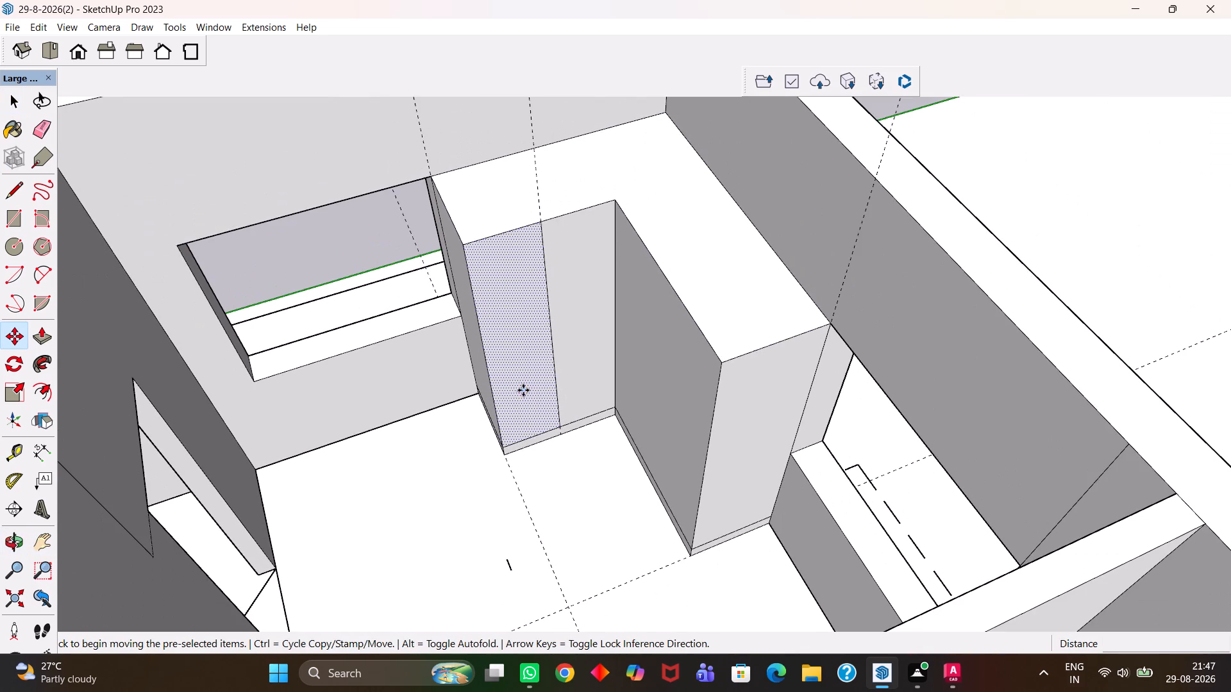
left_click(522, 486)
Extrude the copied face to 18 mm thickness and group the whole panel as a shutter.
key("p")
left_click(510, 449)
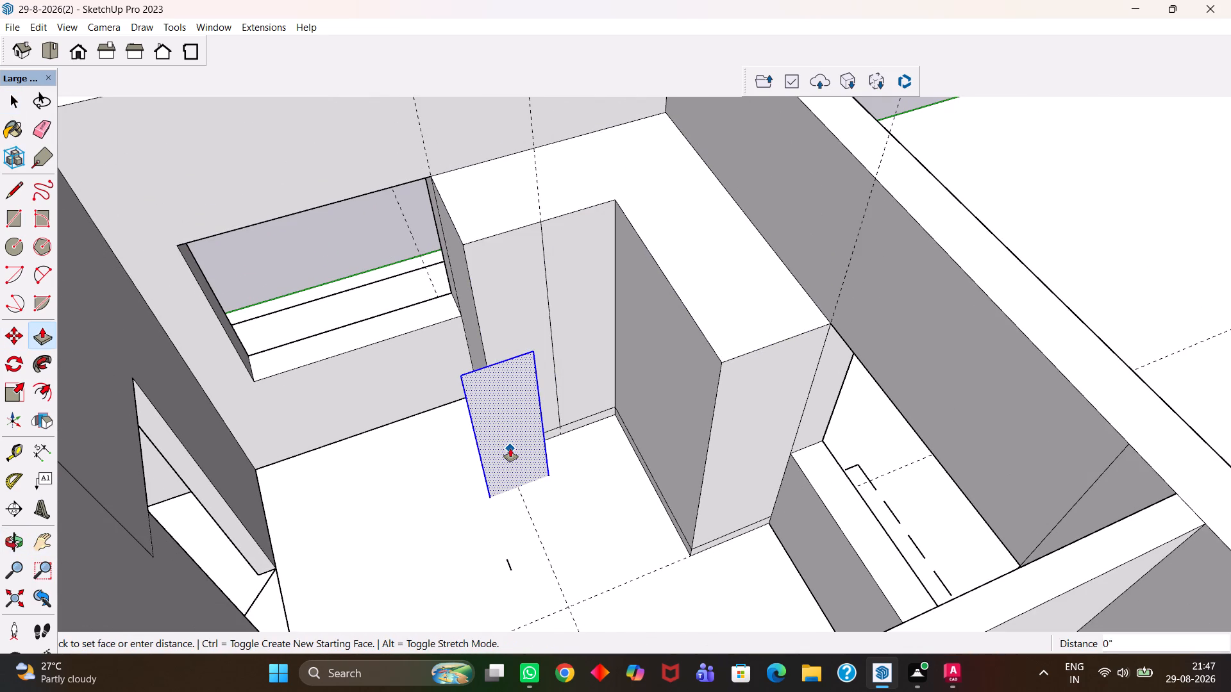
type("18mm")
key("Return")
key("space")
double_click(526, 456)
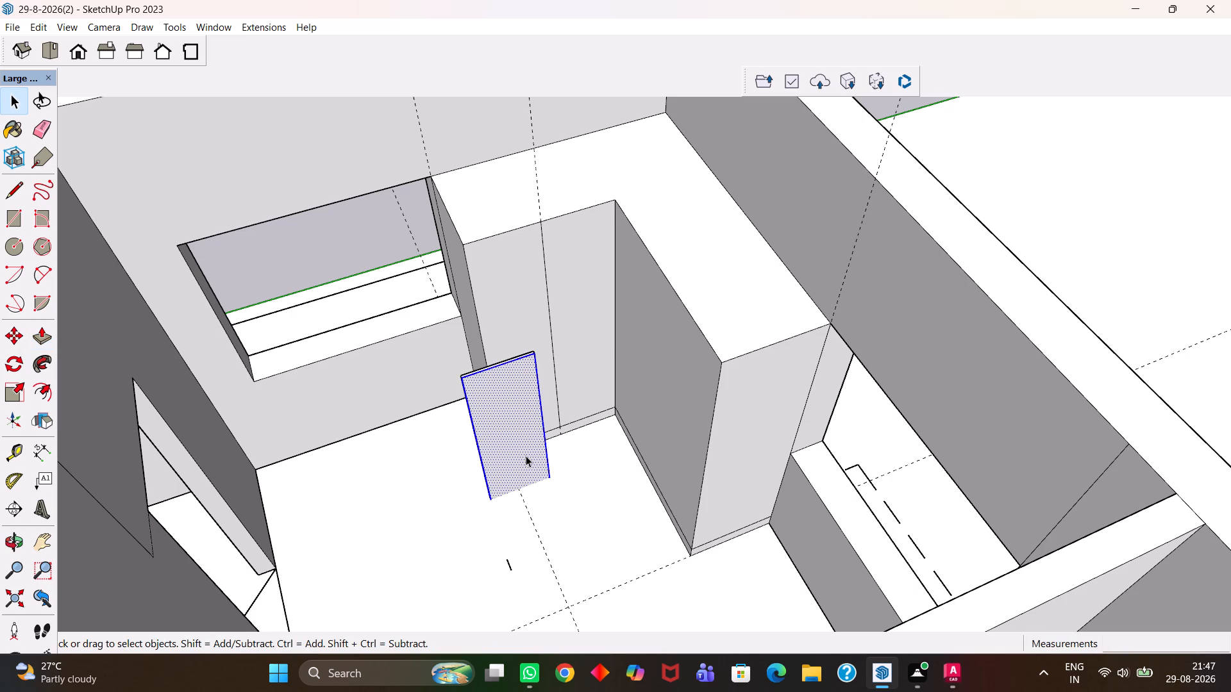
triple_click(526, 455)
right_click(522, 443)
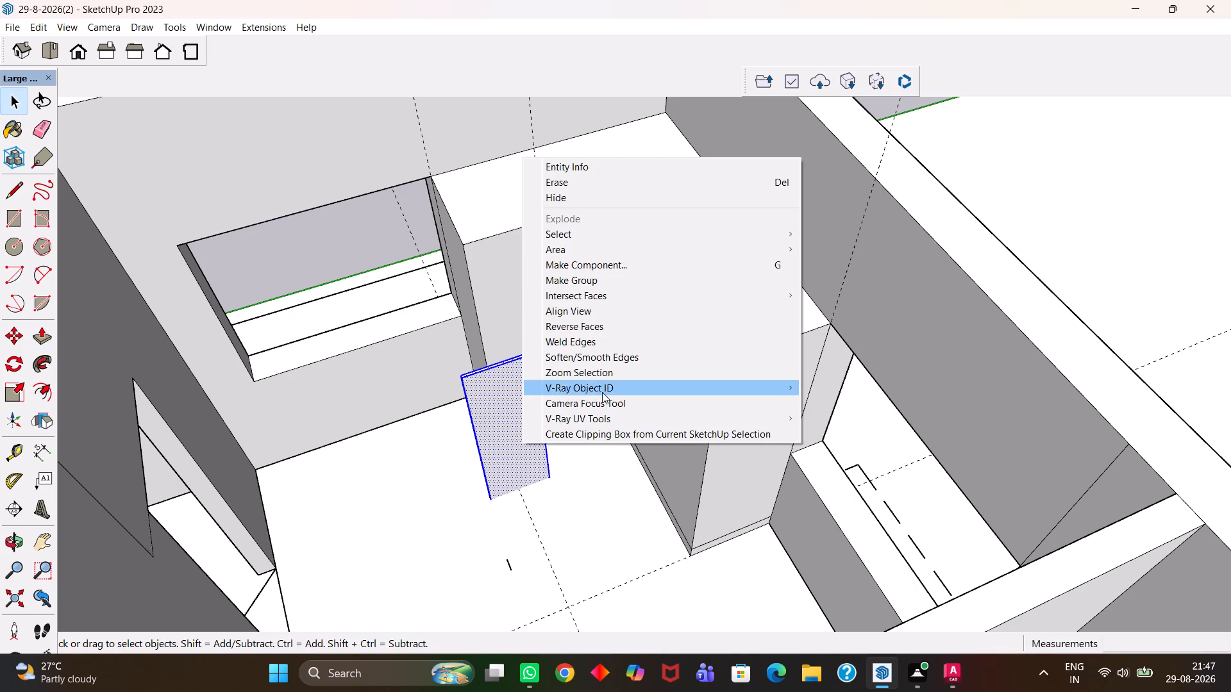
left_click(592, 281)
Move the shutter panel onto the outer half of the shorter front, aligned with the wardrobe's top outer corner.
scroll(498, 404, "up", 2)
middle_click(498, 404)
scroll(498, 404, "up", 1)
key("m")
scroll(498, 404, "down", 3)
left_click(459, 371)
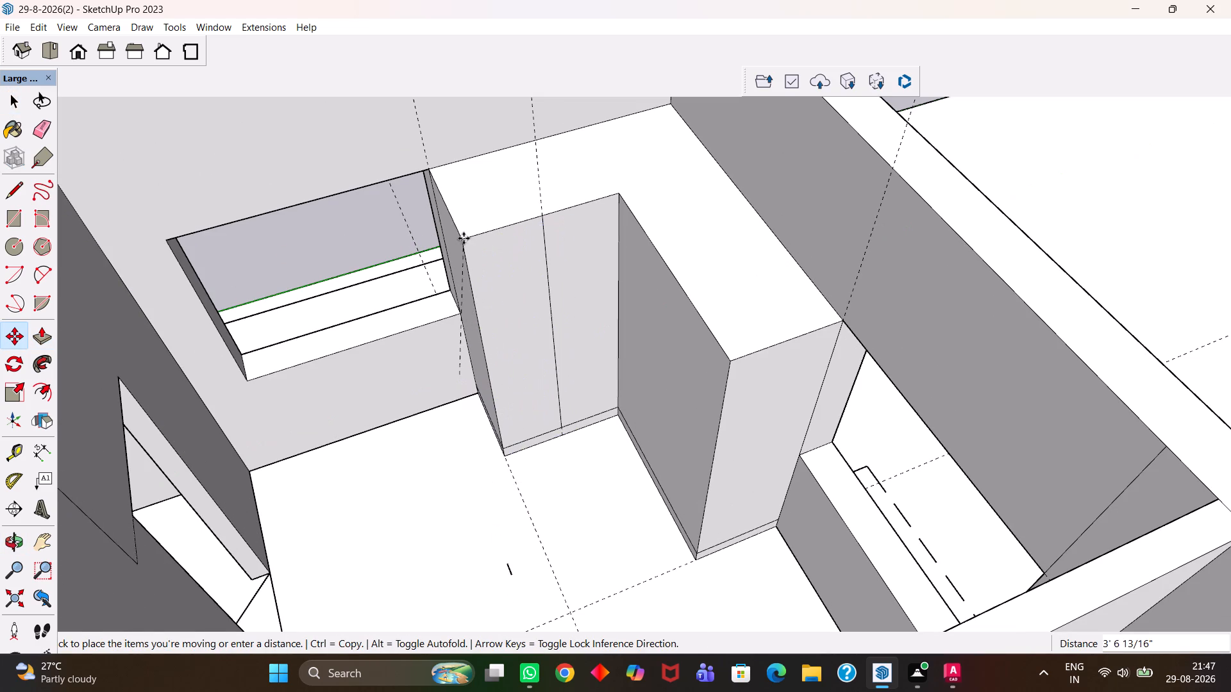
left_click(473, 243)
scroll(473, 243, "up", 4)
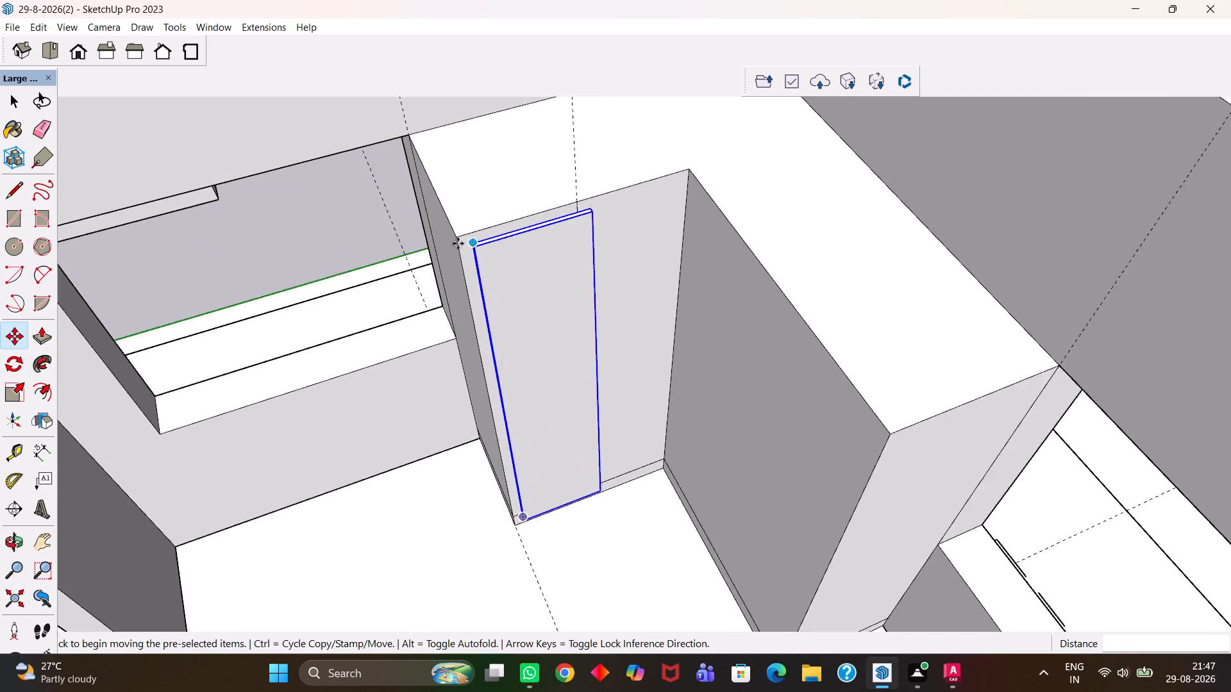
scroll(458, 243, "up", 4)
middle_click_drag(450, 248, 560, 295)
scroll(562, 295, "up", 1)
left_click(560, 347)
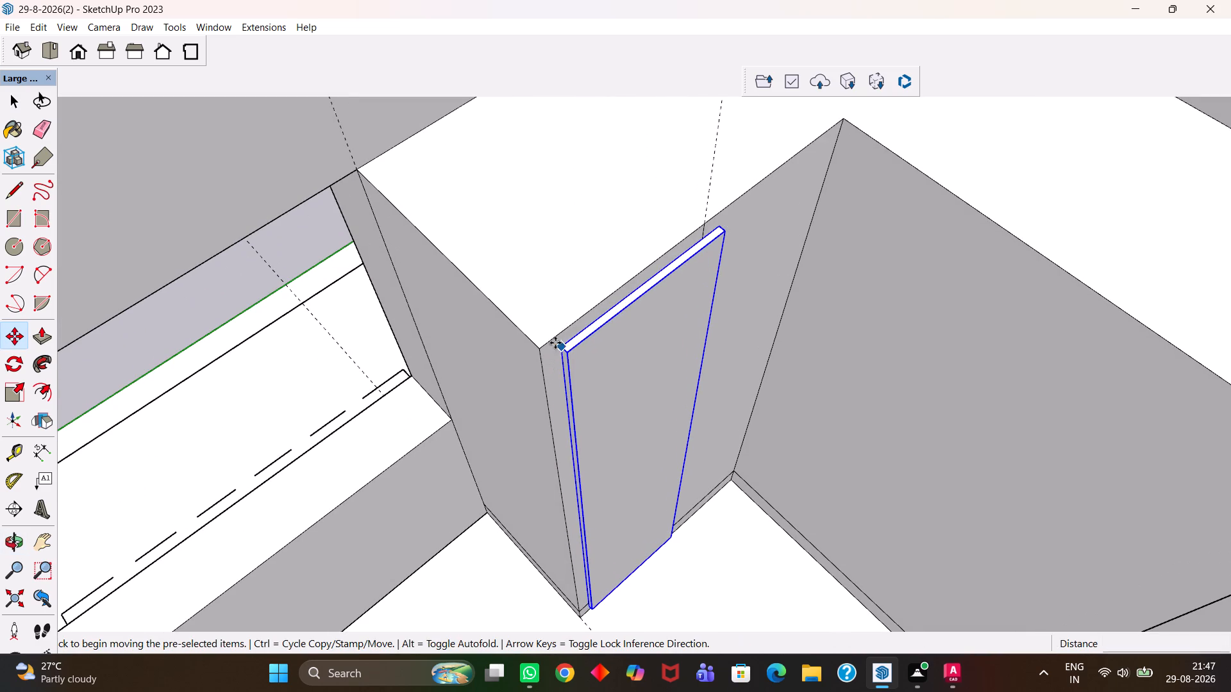
left_click(537, 349)
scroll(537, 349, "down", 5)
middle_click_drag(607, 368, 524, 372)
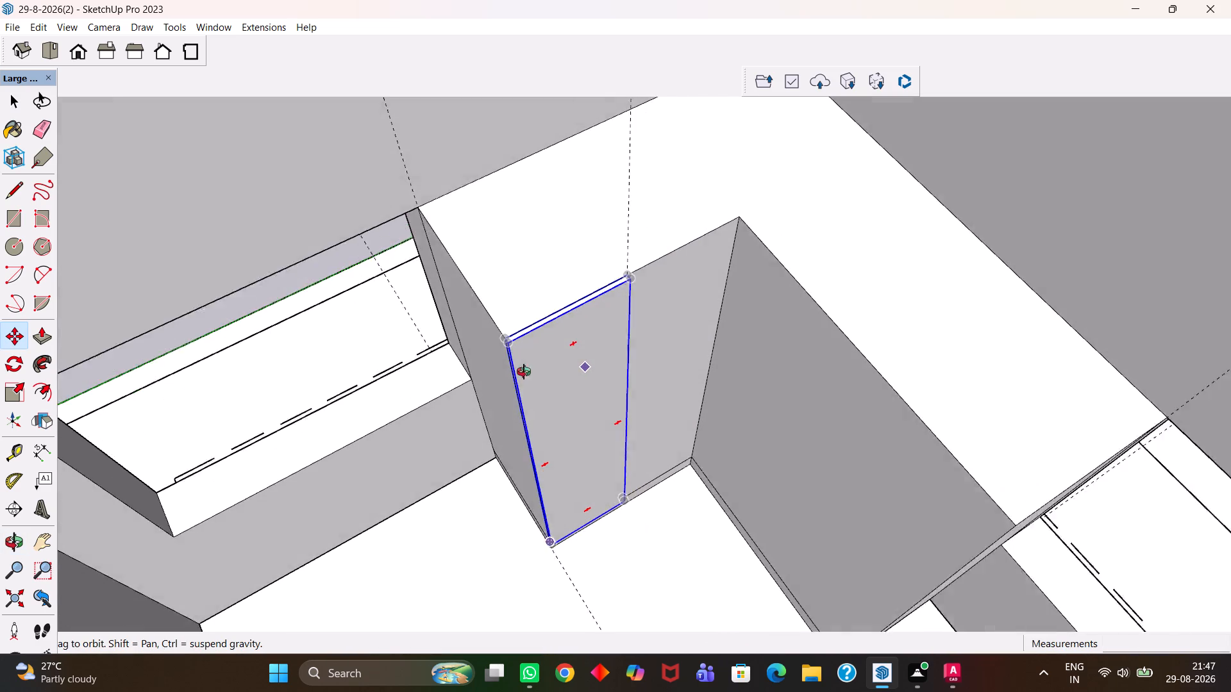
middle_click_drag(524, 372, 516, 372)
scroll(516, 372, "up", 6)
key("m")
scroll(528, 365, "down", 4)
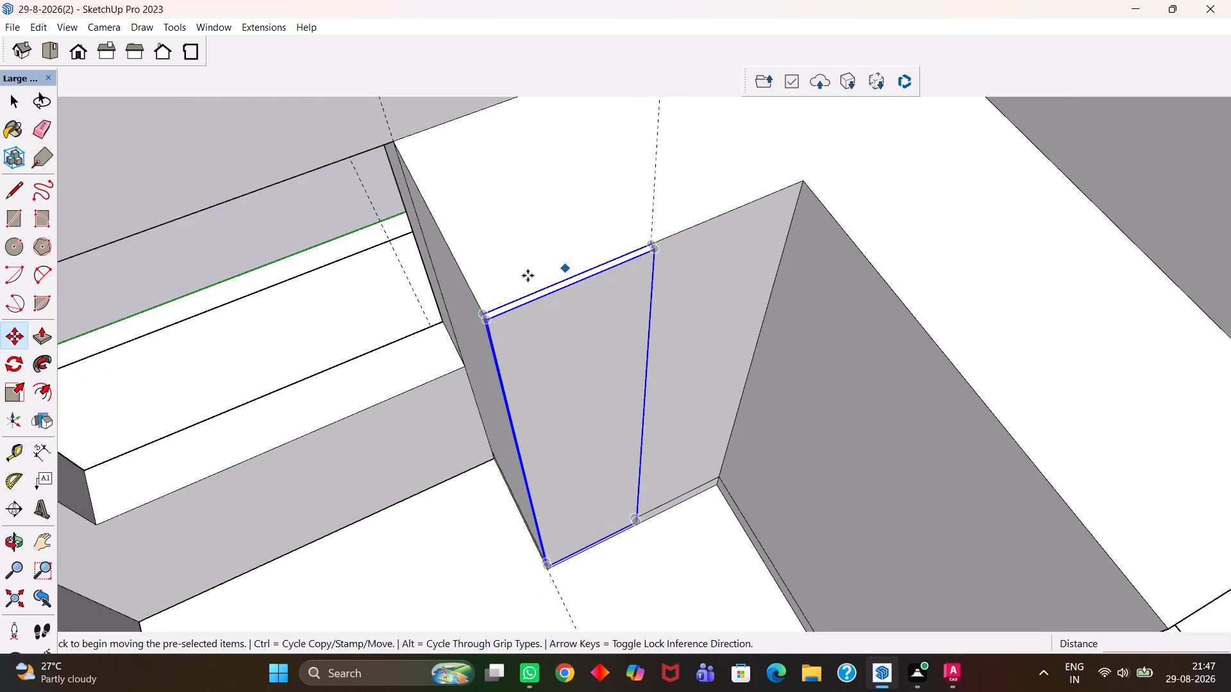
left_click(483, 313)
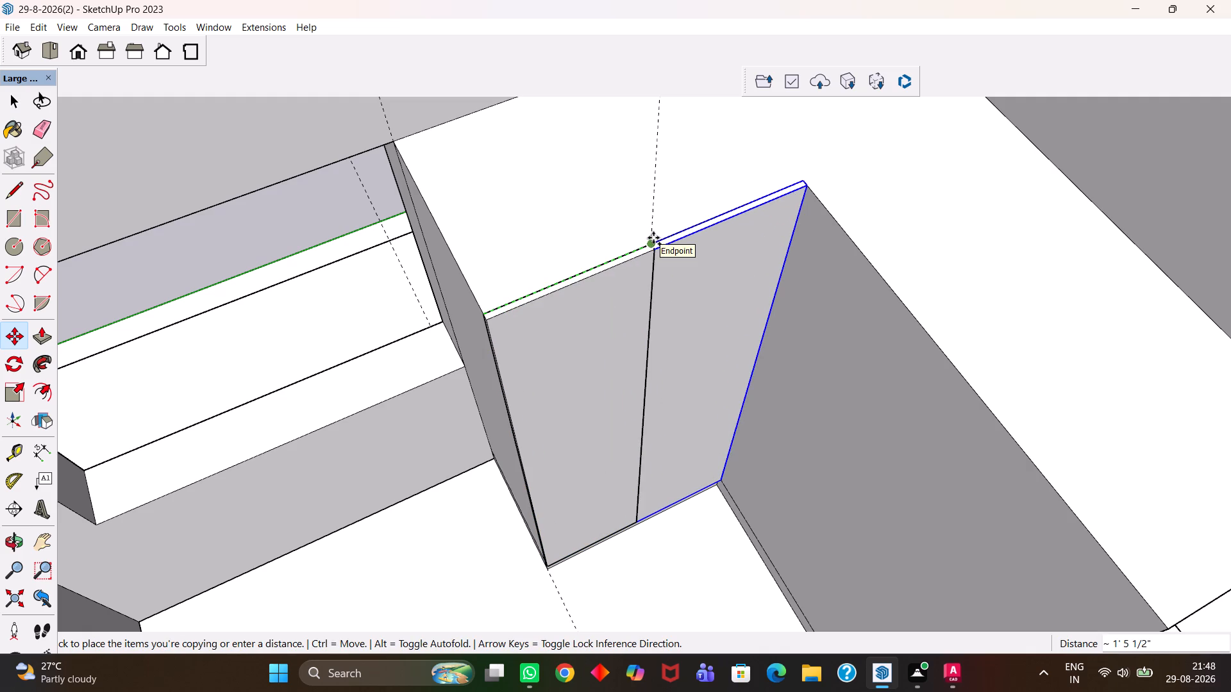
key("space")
Inside the shutter group, push the outer vertical side face inward by 4 mm.
scroll(550, 347, "up", 4)
middle_click_drag(450, 348, 568, 334)
scroll(496, 348, "up", 1)
scroll(579, 354, "up", 4)
double_click(588, 352)
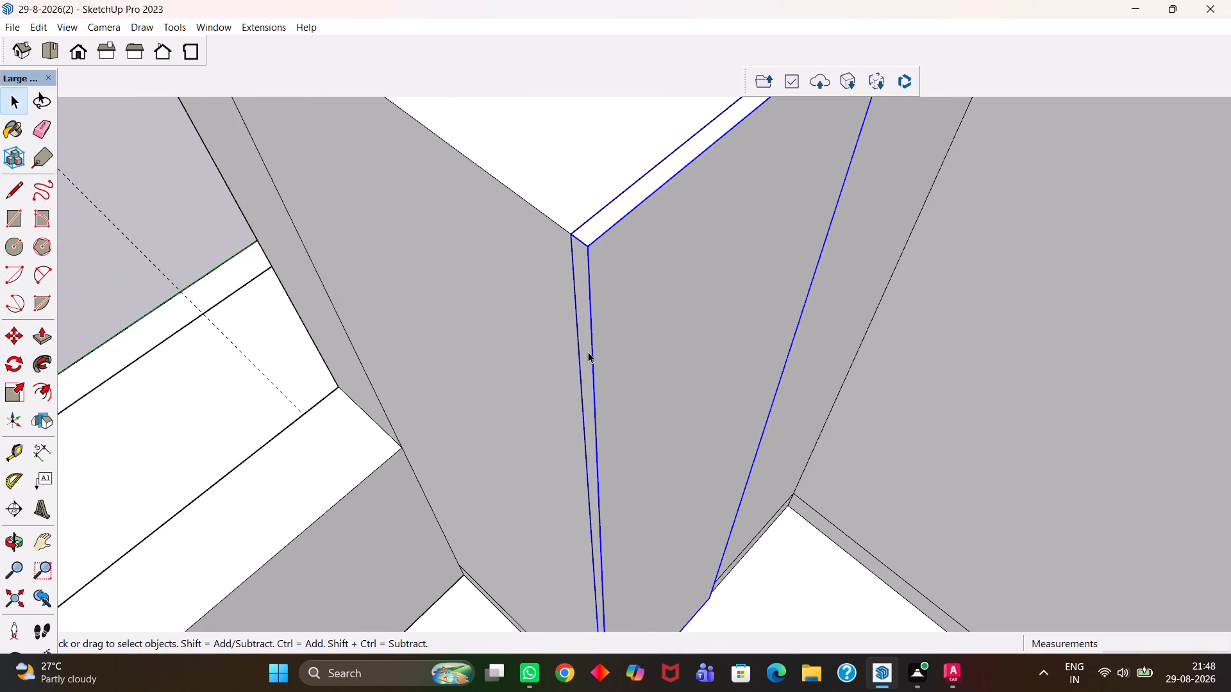
left_click(586, 342)
key("p")
left_click(586, 342)
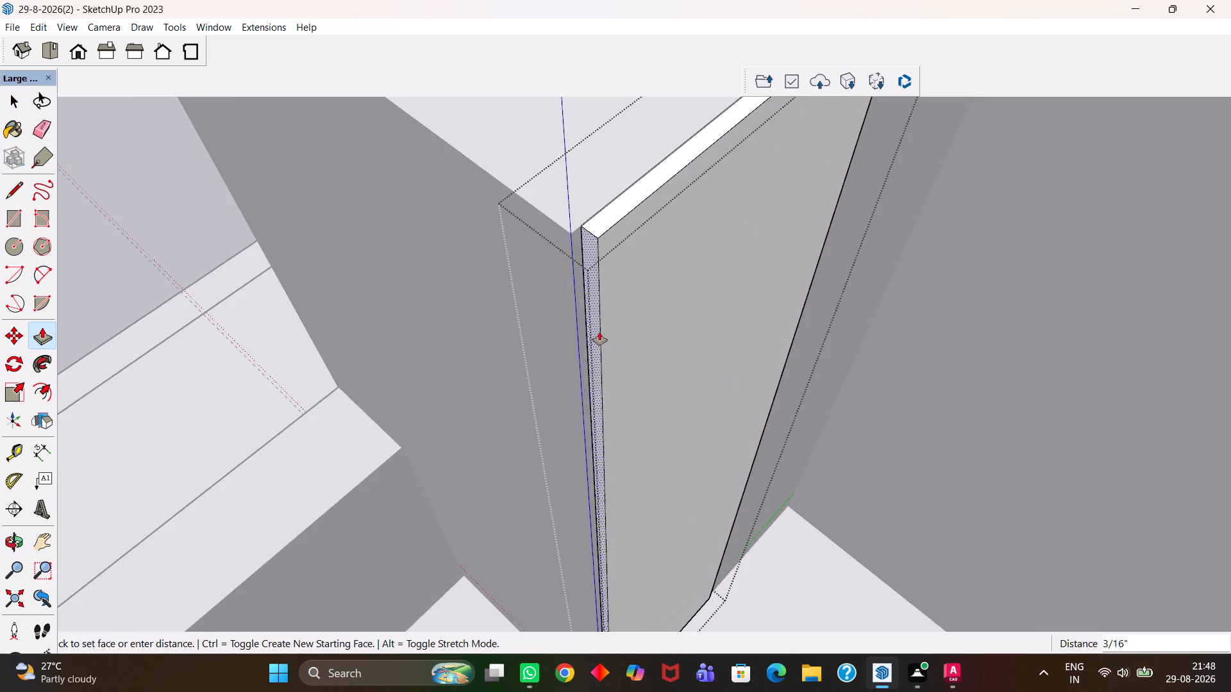
type("0.5")
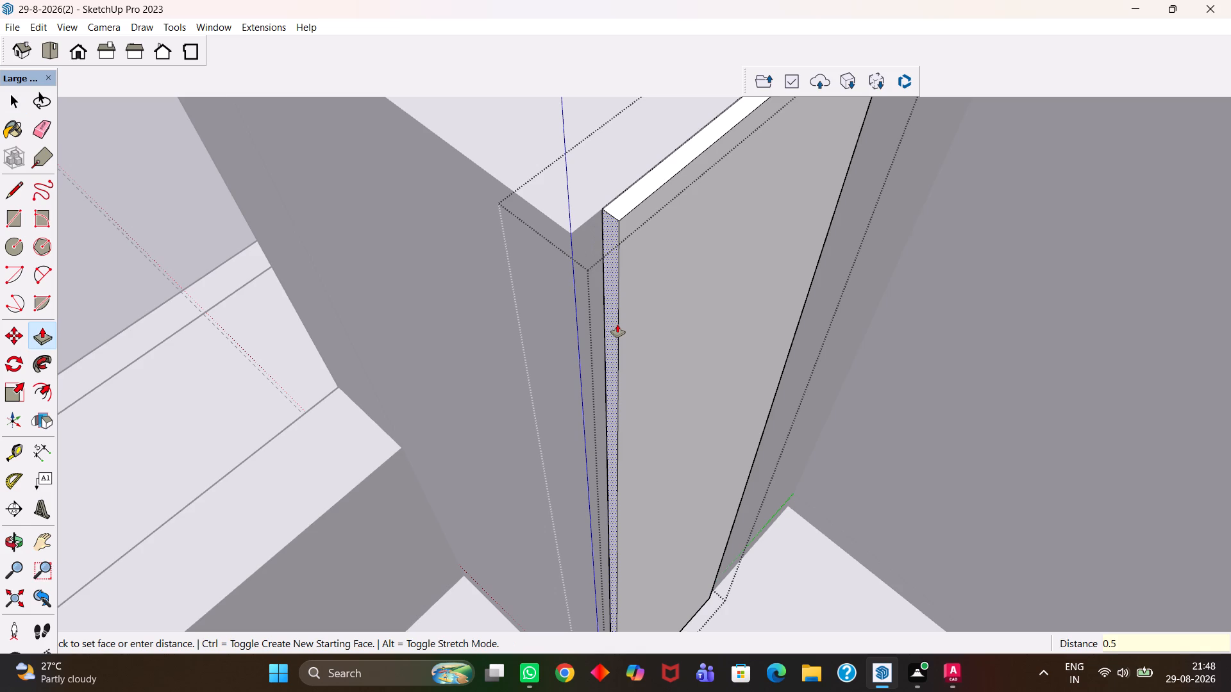
key("BackSpace")
key("BackSpace")
key("BackSpace")
key("BackSpace")
key("BackSpace")
type("4mm")
key("Return")
key("h")
scroll(617, 324, "down", 7)
middle_click_drag(658, 382, 639, 393)
key("space")
left_click_drag(715, 550, 712, 544)
left_click(653, 434)
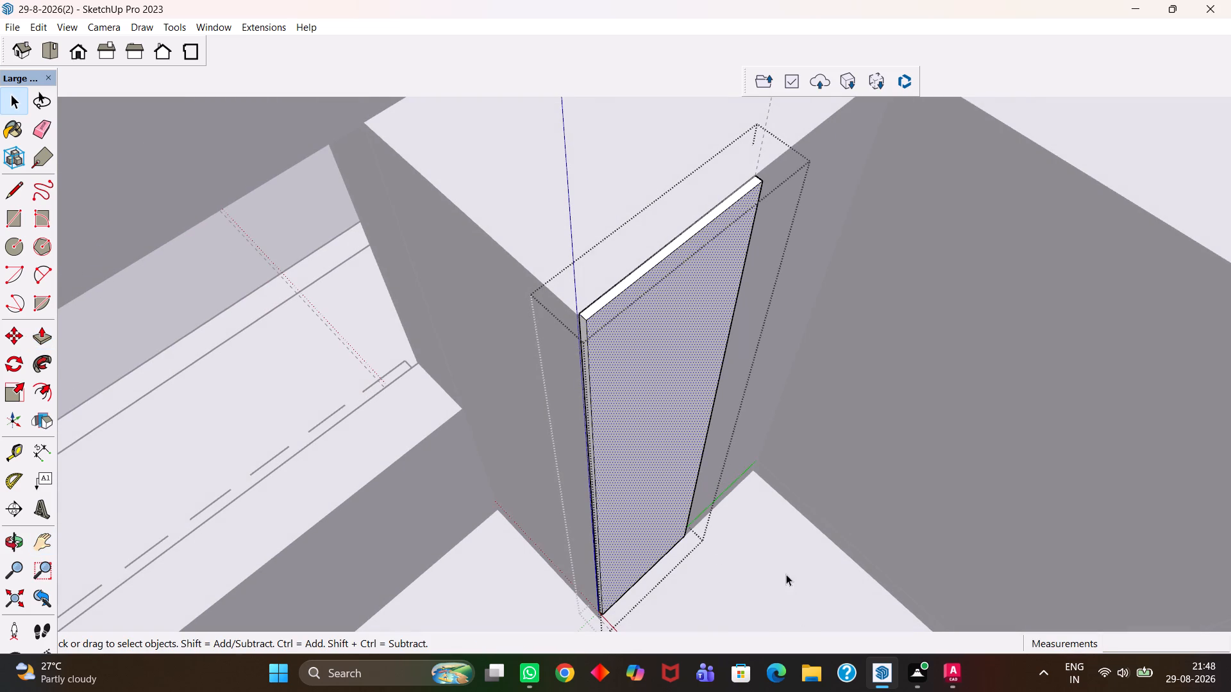
double_click(786, 574)
Move the trimmed shutter panel about 3/16" outward so its top corner meets the wardrobe's top outer corner.
left_click(674, 449)
scroll(644, 416, "up", 5)
key("m")
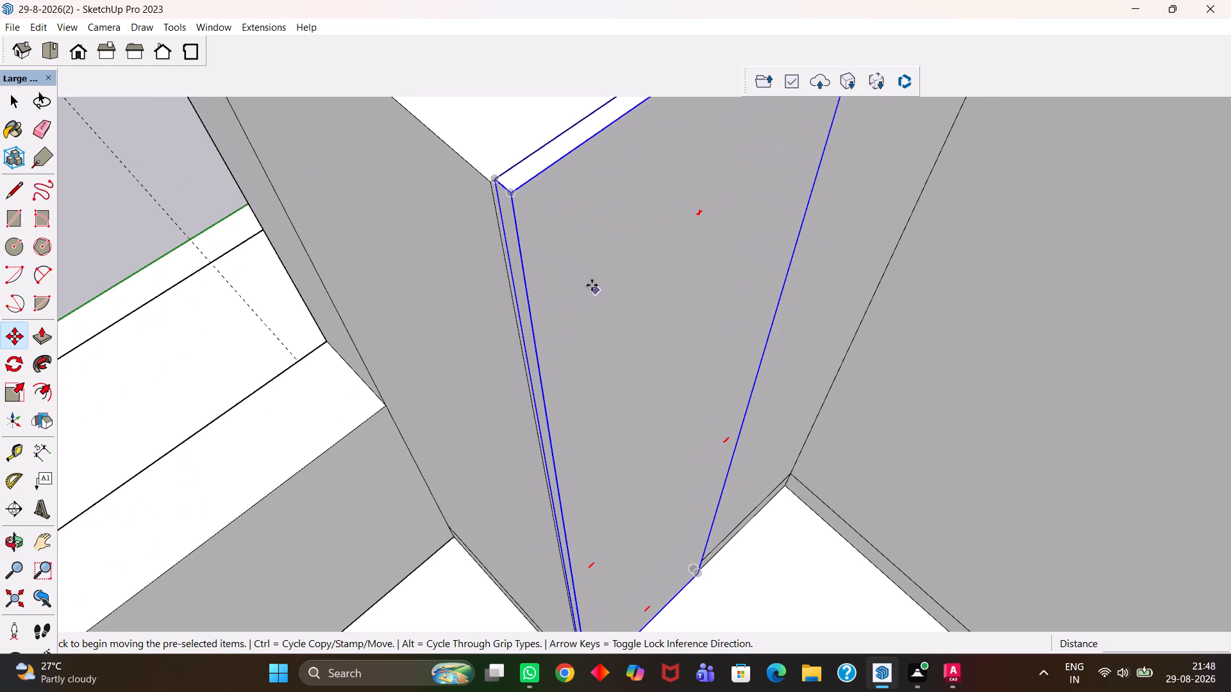
scroll(589, 277, "up", 3)
scroll(546, 263, "down", 4)
key("h")
middle_click_drag(516, 272, 535, 283)
scroll(531, 283, "up", 1)
left_click_drag(448, 228, 584, 385)
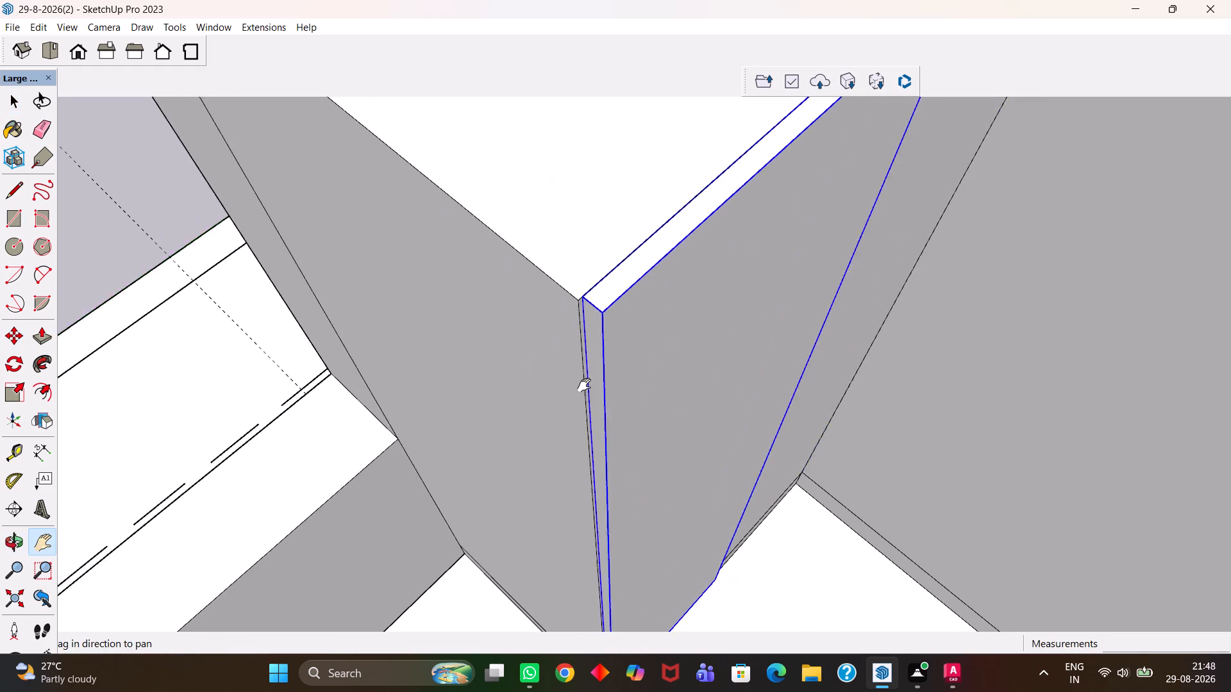
left_click_drag(584, 385, 610, 436)
middle_click_drag(627, 446, 616, 424)
key("m")
scroll(635, 400, "up", 1)
left_click(656, 415)
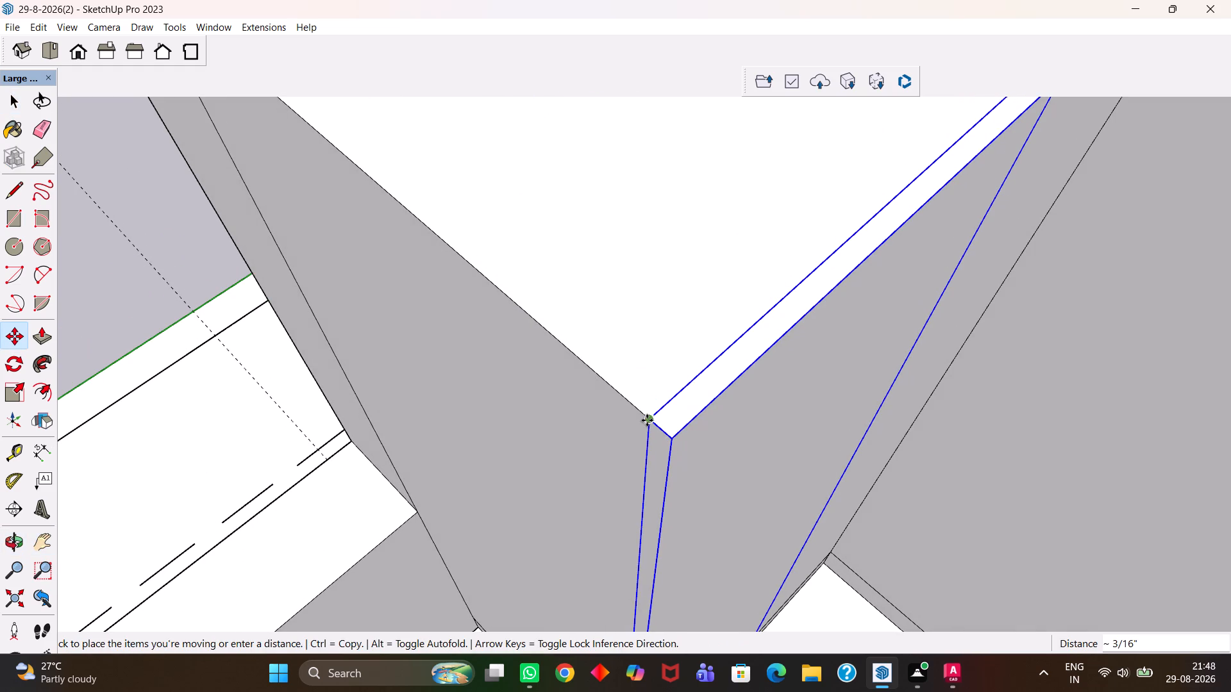
left_click(647, 420)
Copy the shutter about 1' 5 1/2" along the shorter front onto its inner half, ending at the inside corner.
key("h")
scroll(632, 424, "down", 11)
scroll(715, 406, "up", 1)
middle_click_drag(715, 406, 451, 391)
scroll(451, 391, "down", 6)
scroll(506, 393, "up", 1)
middle_click_drag(509, 401, 531, 453)
scroll(531, 453, "up", 4)
key("m")
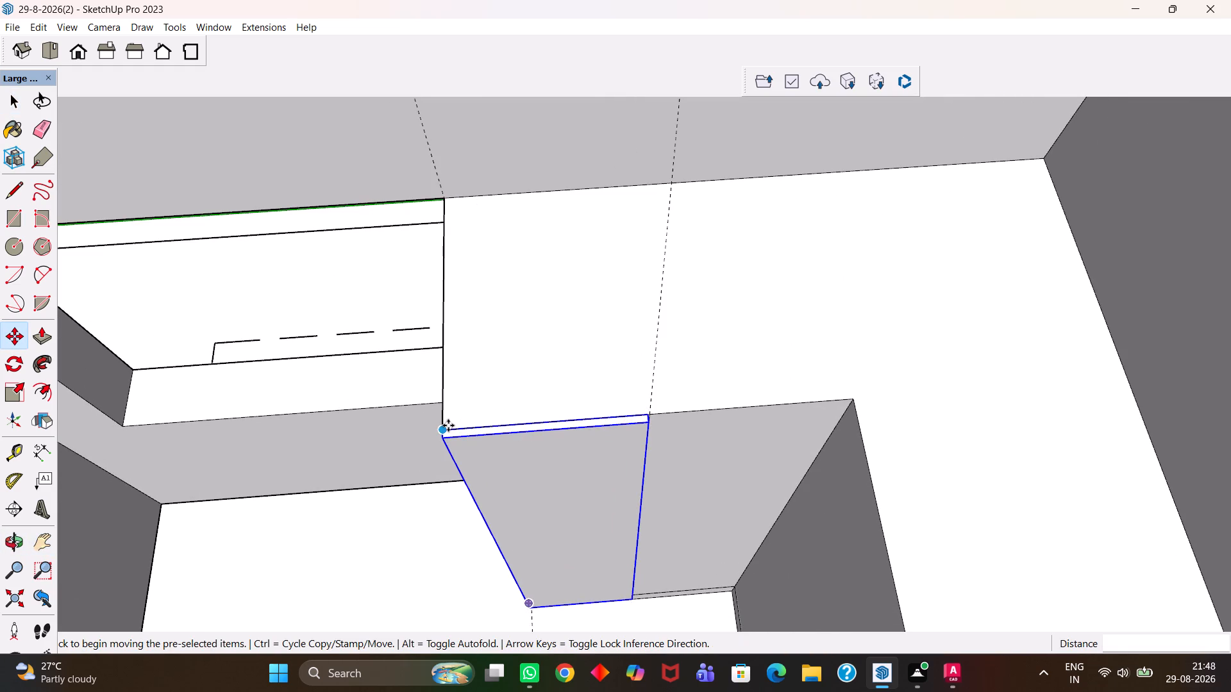
left_click(653, 411)
left_click(854, 397)
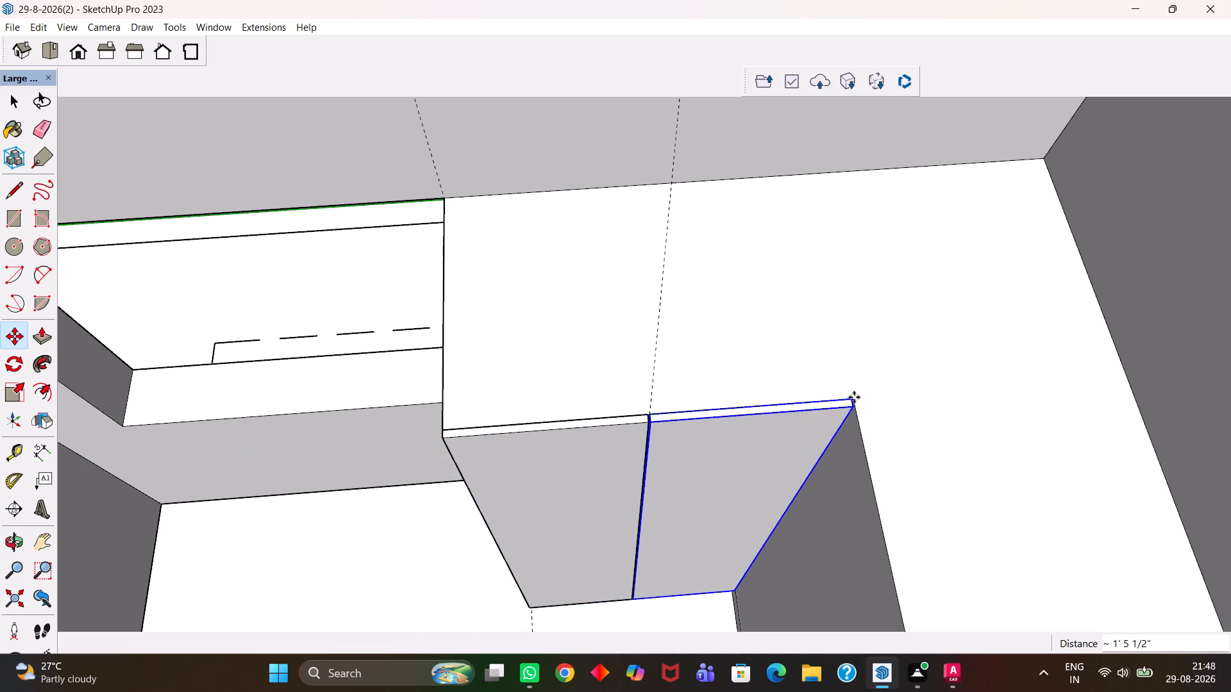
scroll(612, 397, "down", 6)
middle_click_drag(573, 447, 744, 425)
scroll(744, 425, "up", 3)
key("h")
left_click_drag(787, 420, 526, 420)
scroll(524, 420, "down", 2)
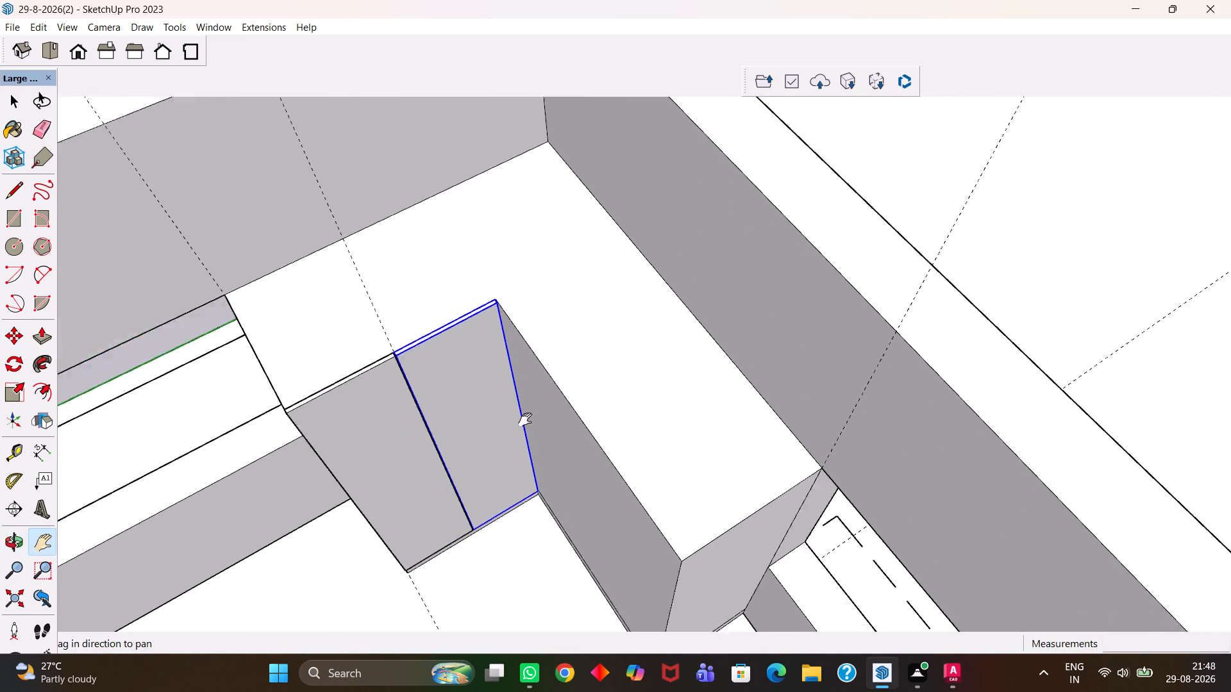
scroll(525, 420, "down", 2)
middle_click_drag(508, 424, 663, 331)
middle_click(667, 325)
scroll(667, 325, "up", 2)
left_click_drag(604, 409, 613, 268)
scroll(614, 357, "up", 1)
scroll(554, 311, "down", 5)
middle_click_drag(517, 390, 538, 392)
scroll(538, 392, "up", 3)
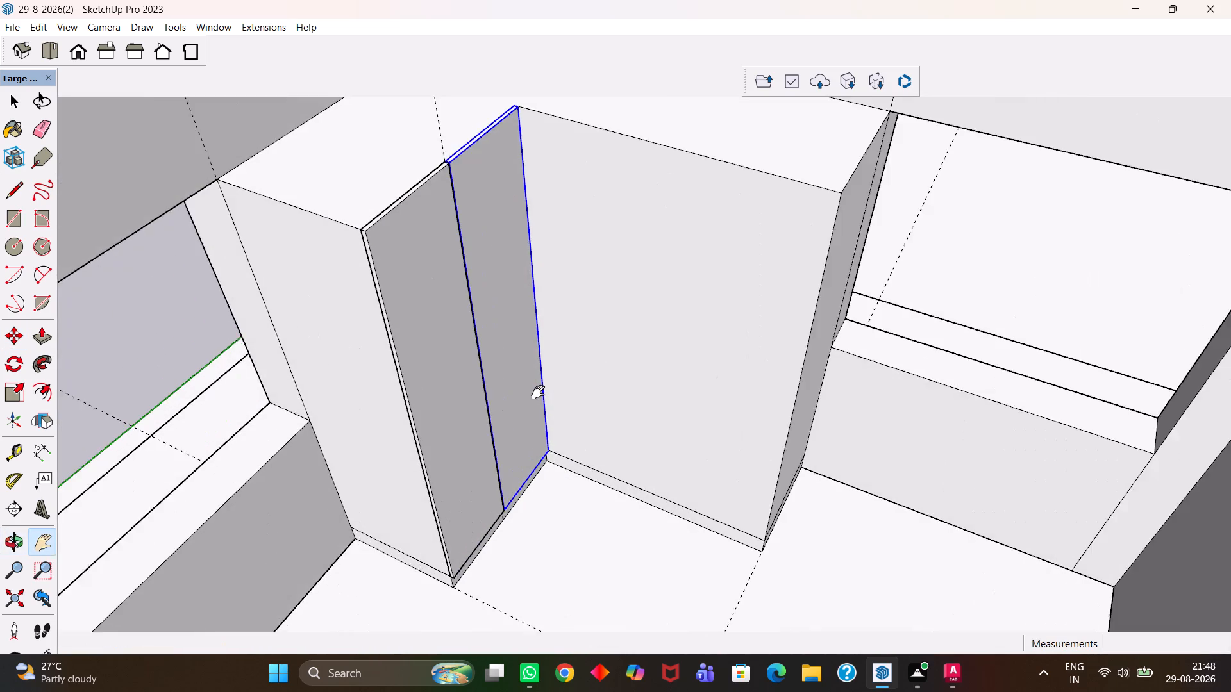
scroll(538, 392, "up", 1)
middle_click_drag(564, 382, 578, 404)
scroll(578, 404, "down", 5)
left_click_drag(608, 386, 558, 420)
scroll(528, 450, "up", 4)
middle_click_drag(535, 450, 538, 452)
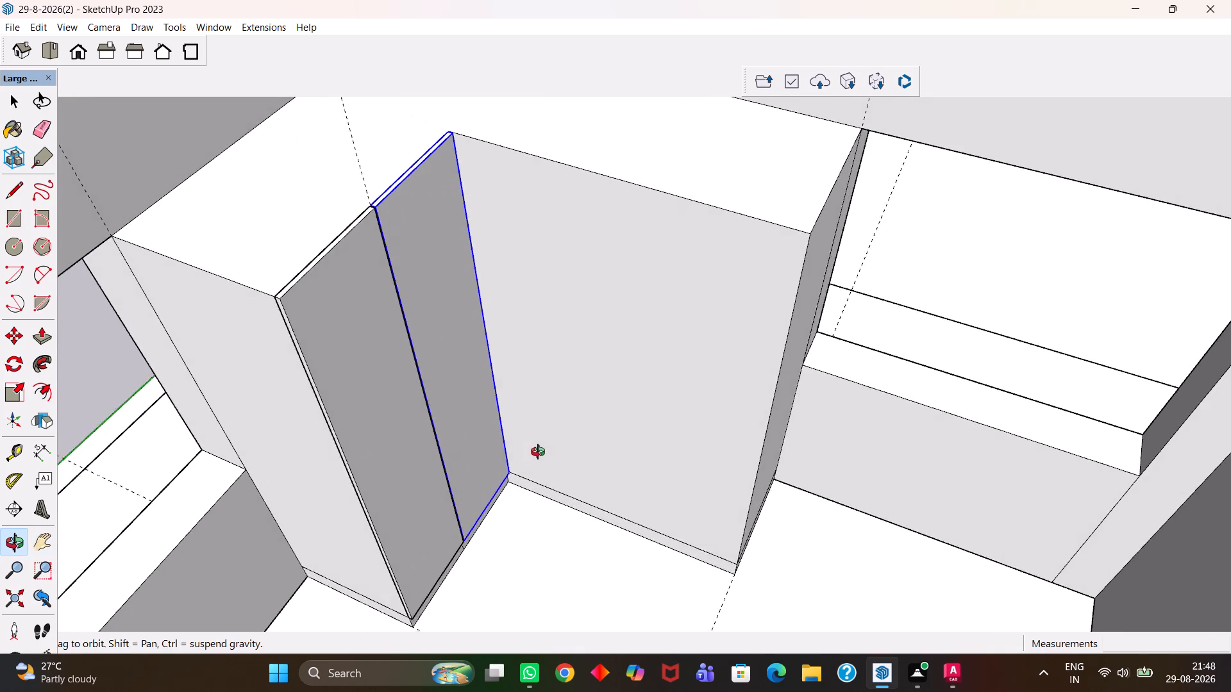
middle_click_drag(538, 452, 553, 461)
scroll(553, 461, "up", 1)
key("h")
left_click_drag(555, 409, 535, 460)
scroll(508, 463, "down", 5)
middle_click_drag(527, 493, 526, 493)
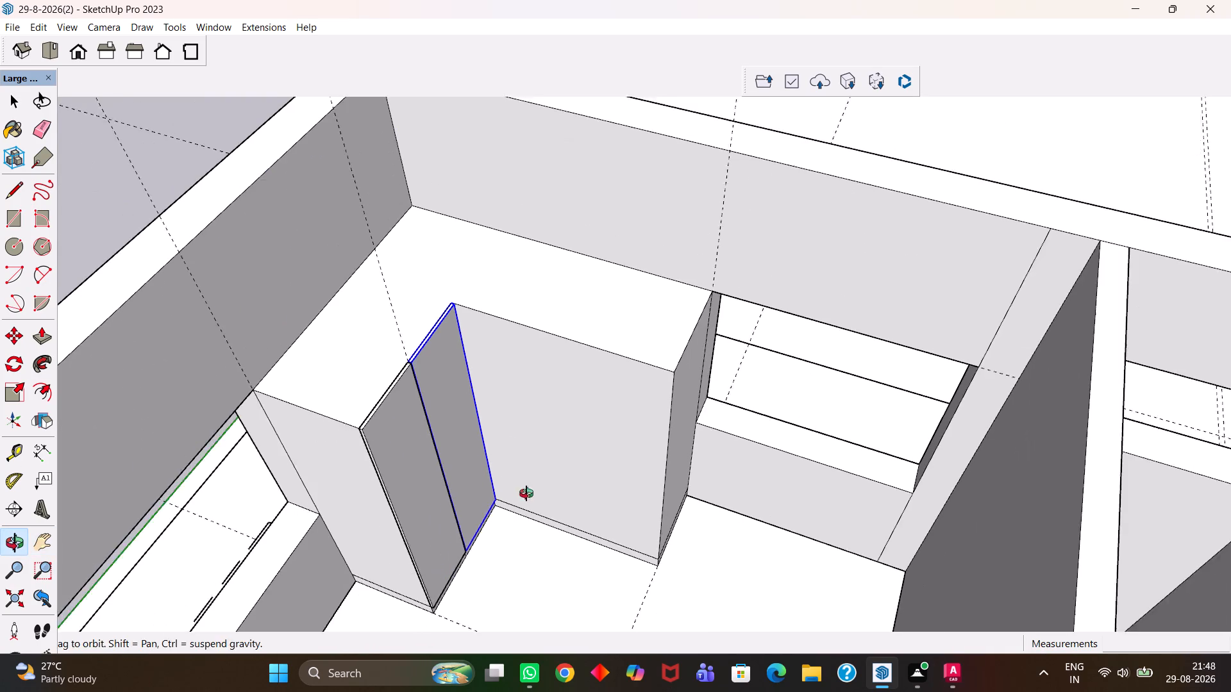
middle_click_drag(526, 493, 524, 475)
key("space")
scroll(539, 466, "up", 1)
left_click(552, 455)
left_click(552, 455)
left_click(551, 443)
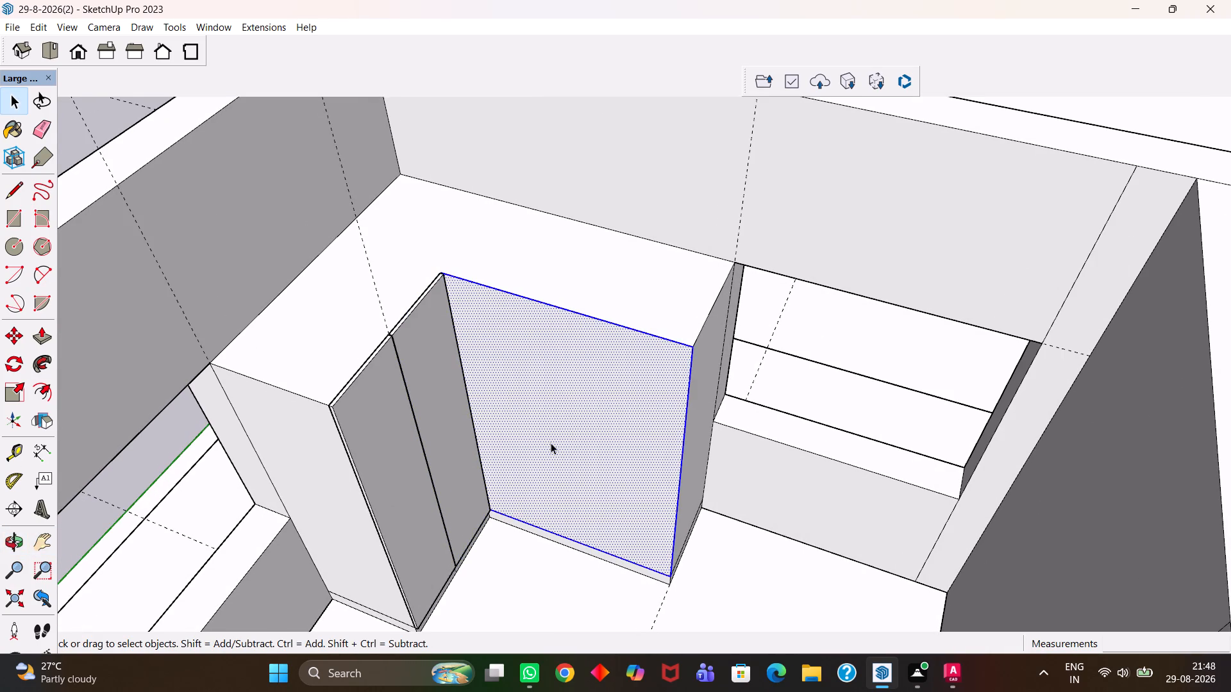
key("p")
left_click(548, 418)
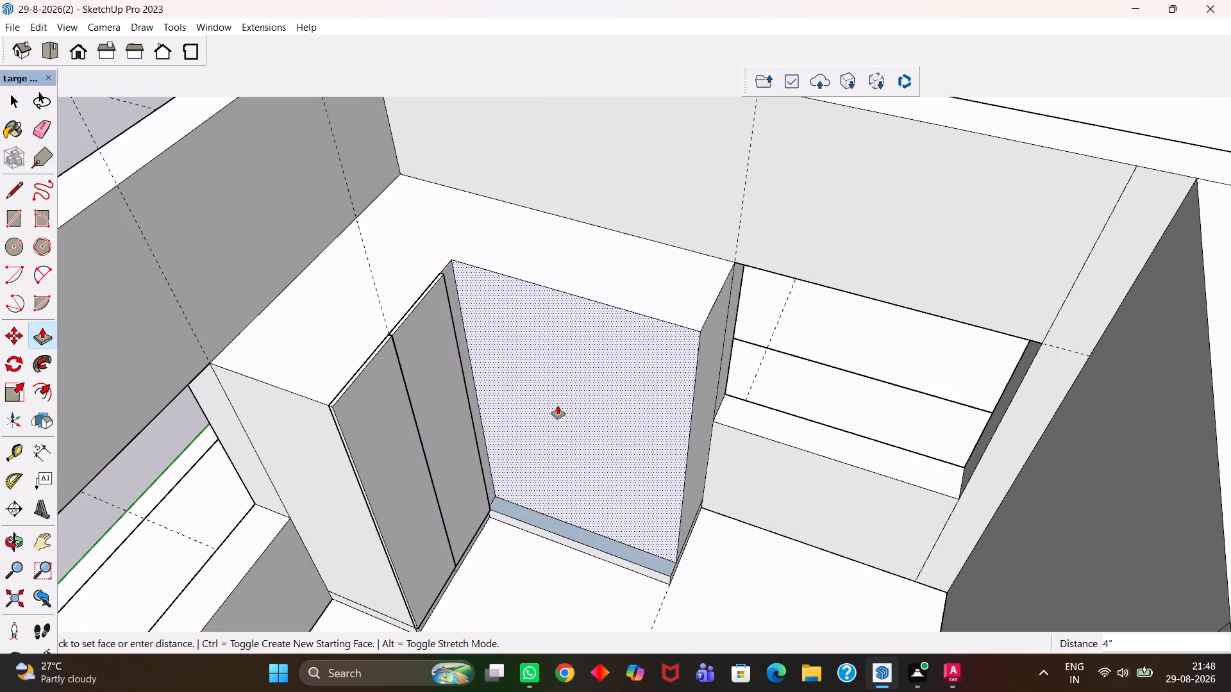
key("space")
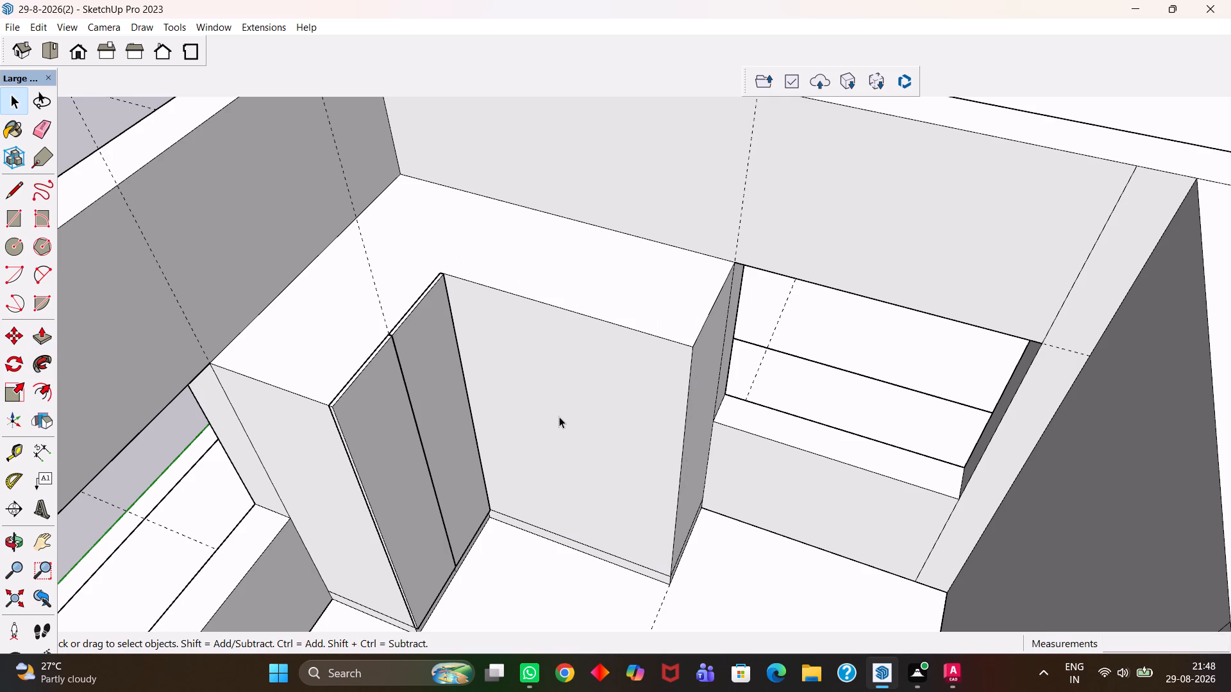
Push the wardrobe's longer front face inward by 18 mm.
left_click(560, 417)
key("p")
left_click(560, 417)
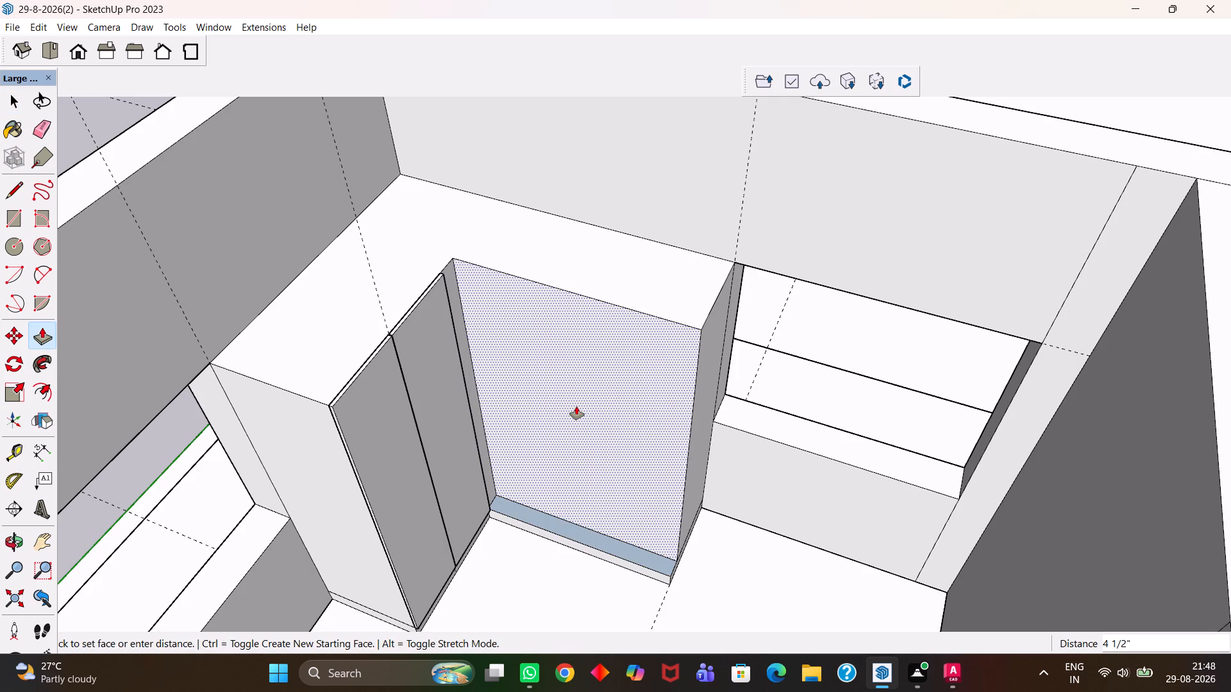
type("18mm")
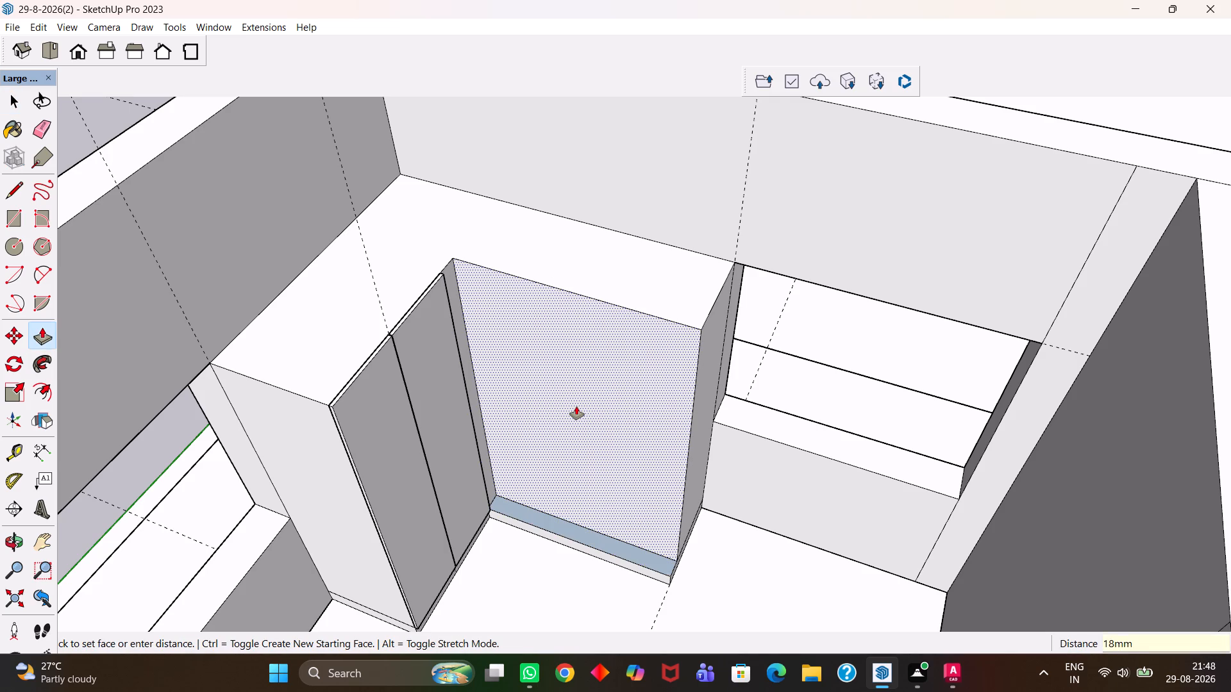
key("Return")
Push the plinth face under the longer front inward about 11/16", flush with the recessed front face above.
key("h")
scroll(621, 551, "up", 8)
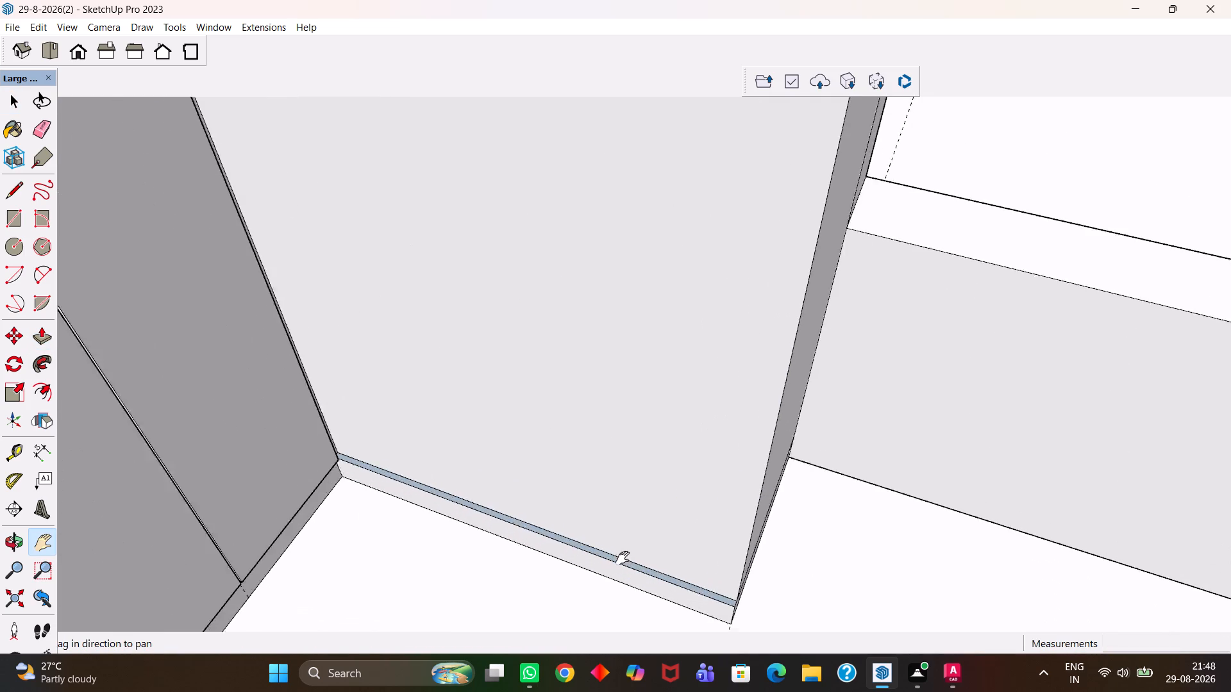
scroll(623, 558, "up", 1)
scroll(623, 563, "down", 3)
key("space")
left_click(642, 584)
scroll(649, 582, "up", 2)
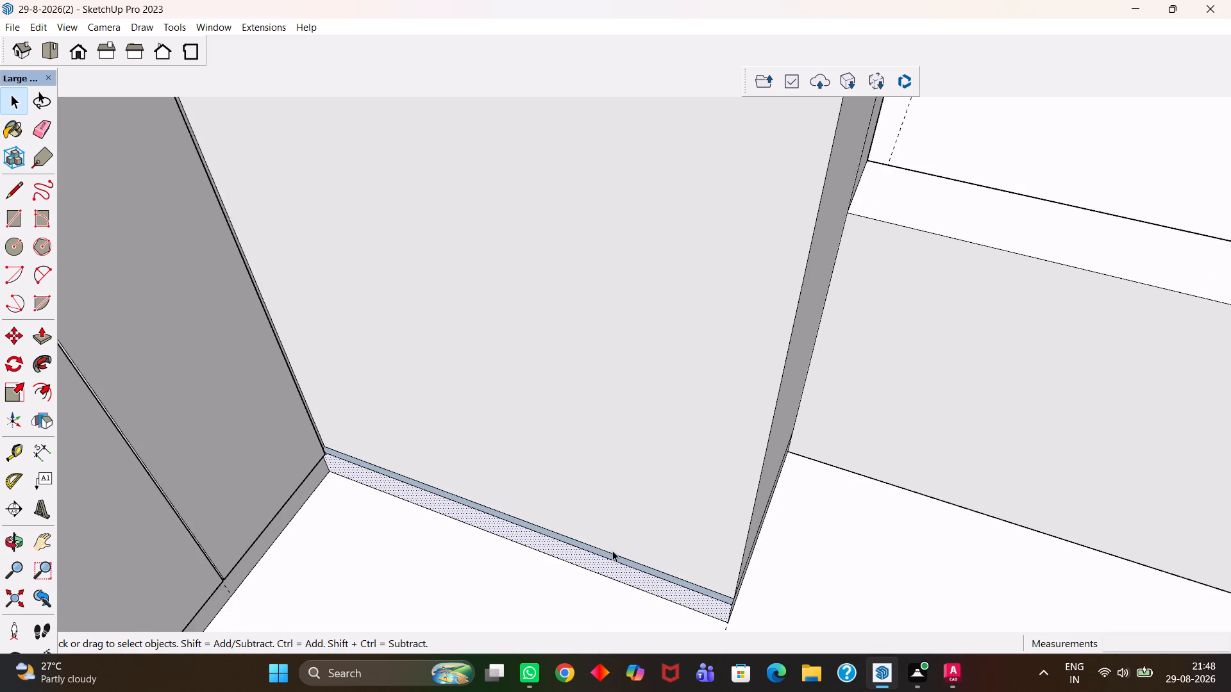
scroll(612, 550, "up", 2)
key("p")
left_click(649, 594)
left_click(701, 564)
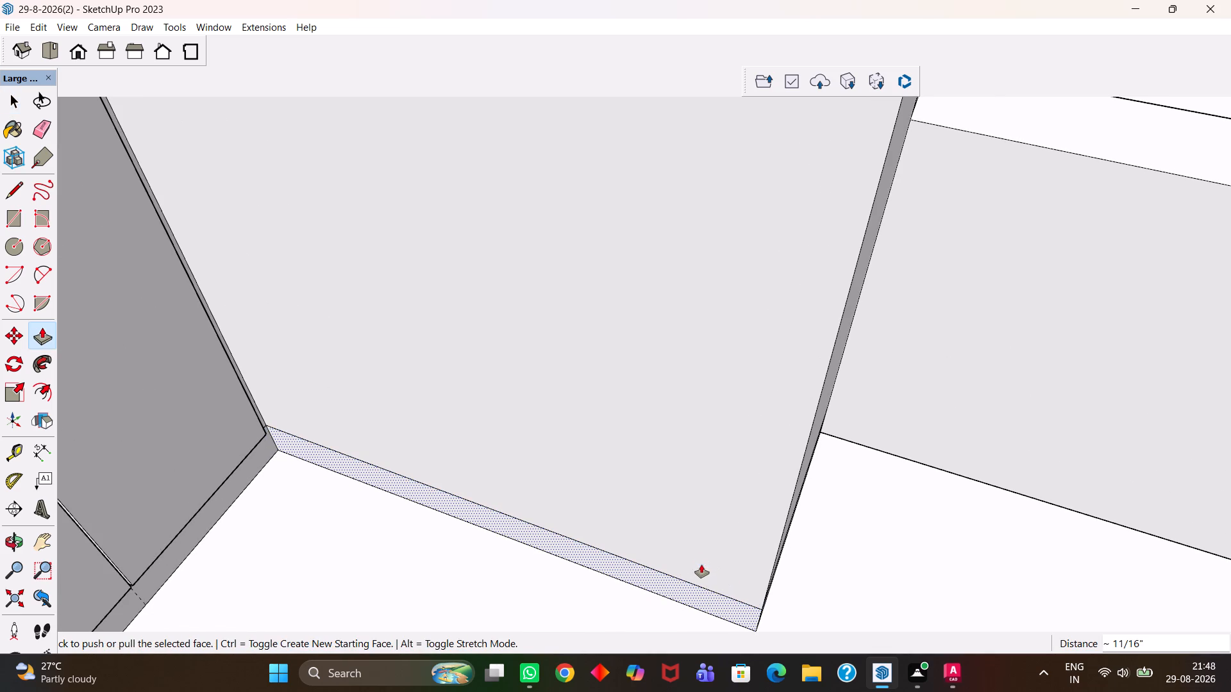
Select the inner shutter panel on the shorter front, beside the wardrobe's inside corner.
scroll(701, 564, "down", 12)
key("h")
left_click_drag(551, 385, 579, 453)
middle_click_drag(596, 484, 537, 513)
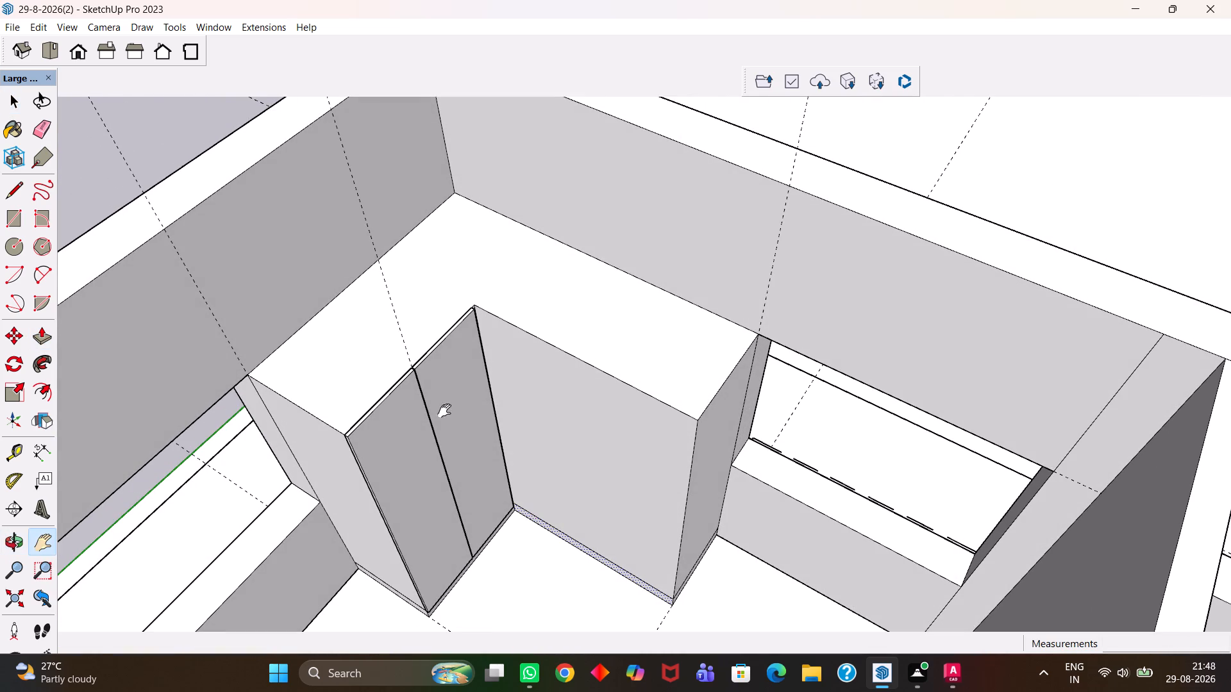
key("space")
left_click(447, 388)
scroll(447, 379, "up", 8)
key("h")
middle_click_drag(425, 365, 464, 392)
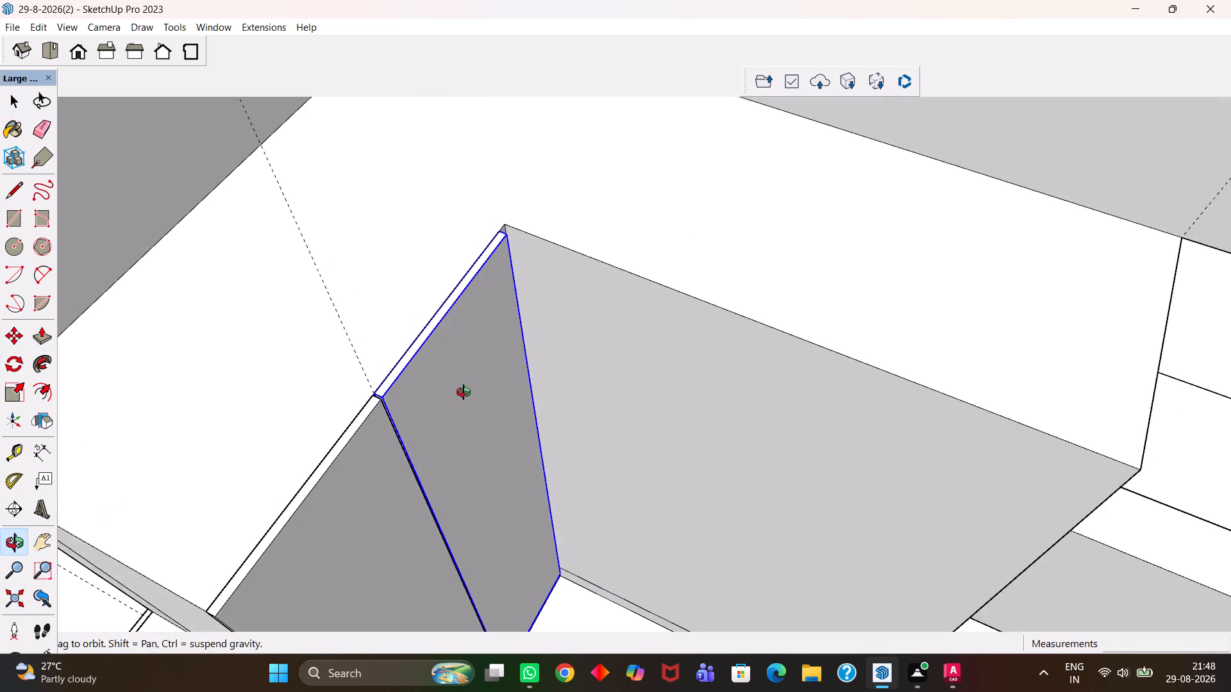
middle_click_drag(464, 392, 465, 393)
scroll(466, 394, "up", 2)
scroll(466, 394, "down", 5)
left_click_drag(446, 365, 485, 423)
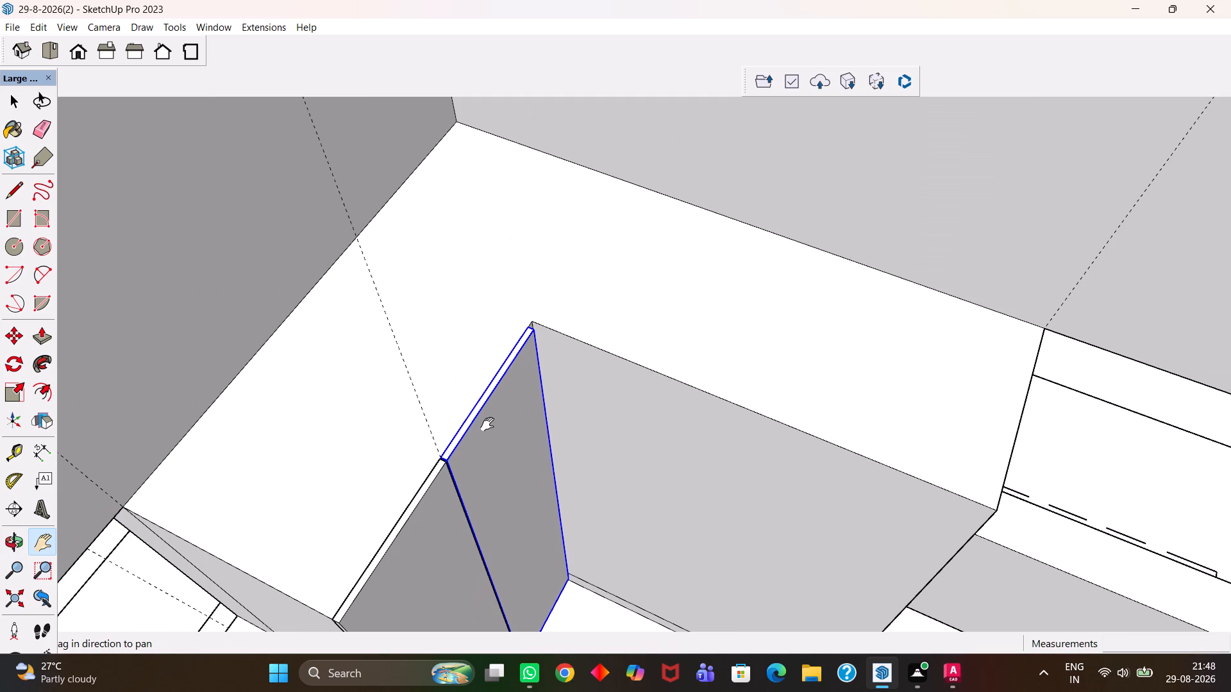
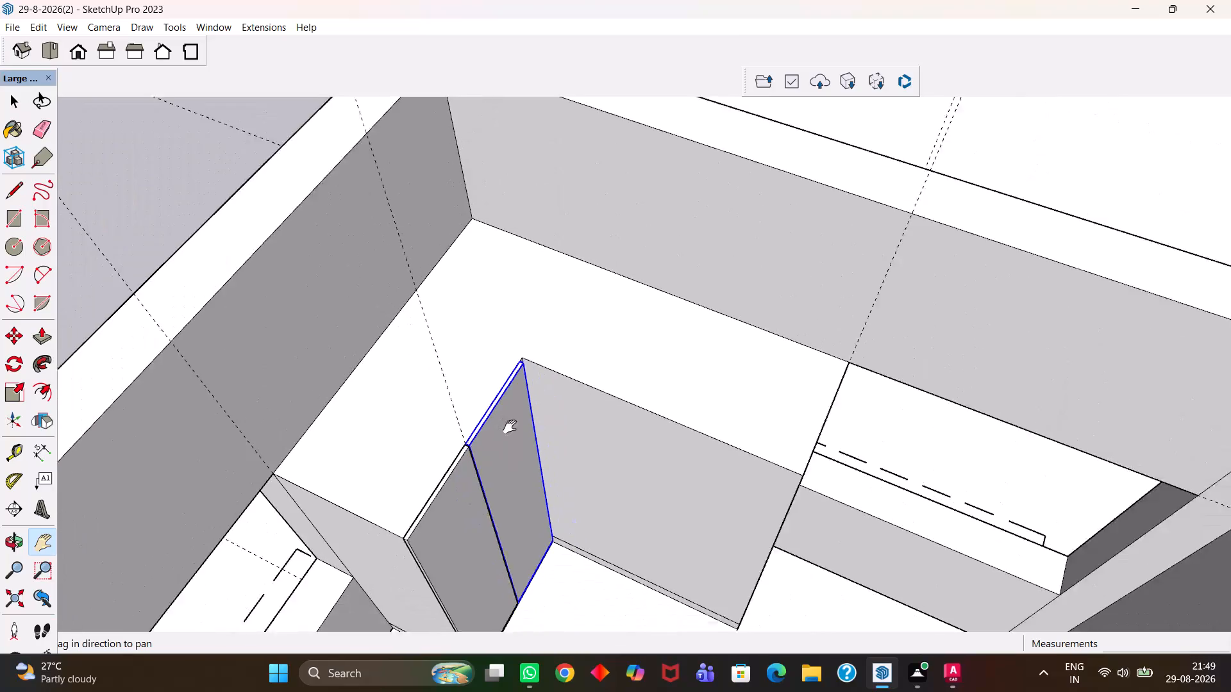
Rotate a copy of the selected inner shutter by 90° about the wardrobe's inside corner.
scroll(564, 447, "up", 1)
middle_click_drag(564, 447, 507, 452)
scroll(507, 452, "up", 2)
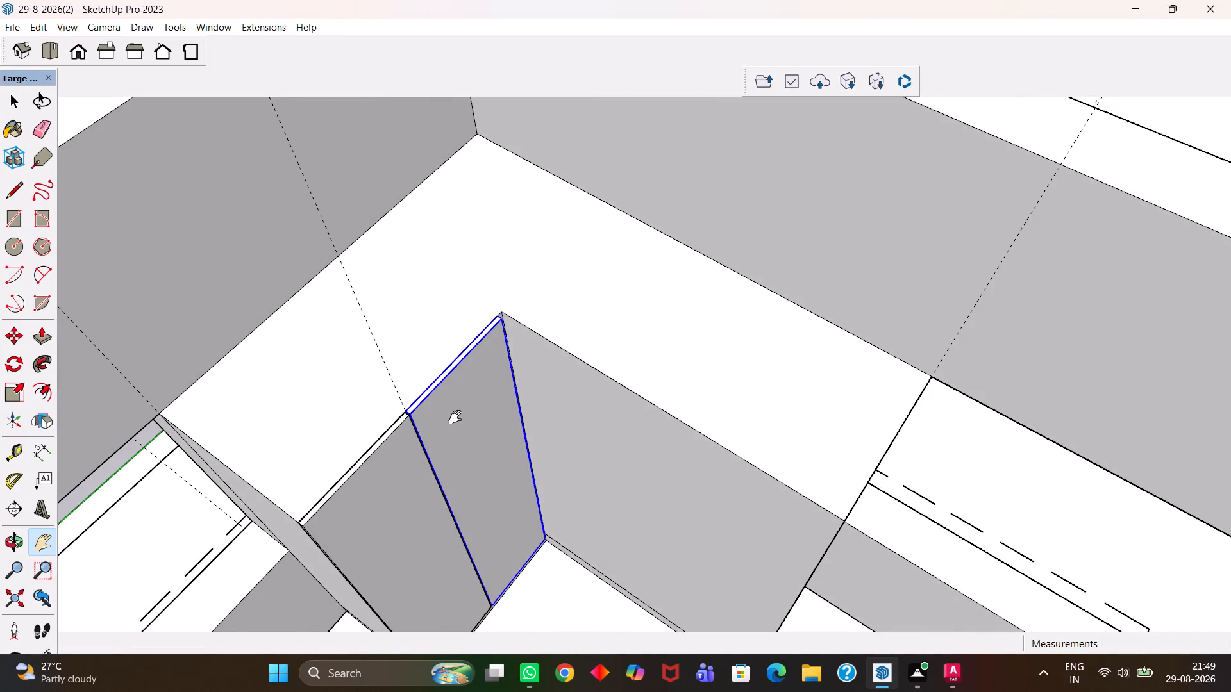
scroll(455, 416, "up", 4)
scroll(455, 416, "down", 6)
left_click_drag(463, 384, 564, 445)
middle_click_drag(573, 461, 548, 458)
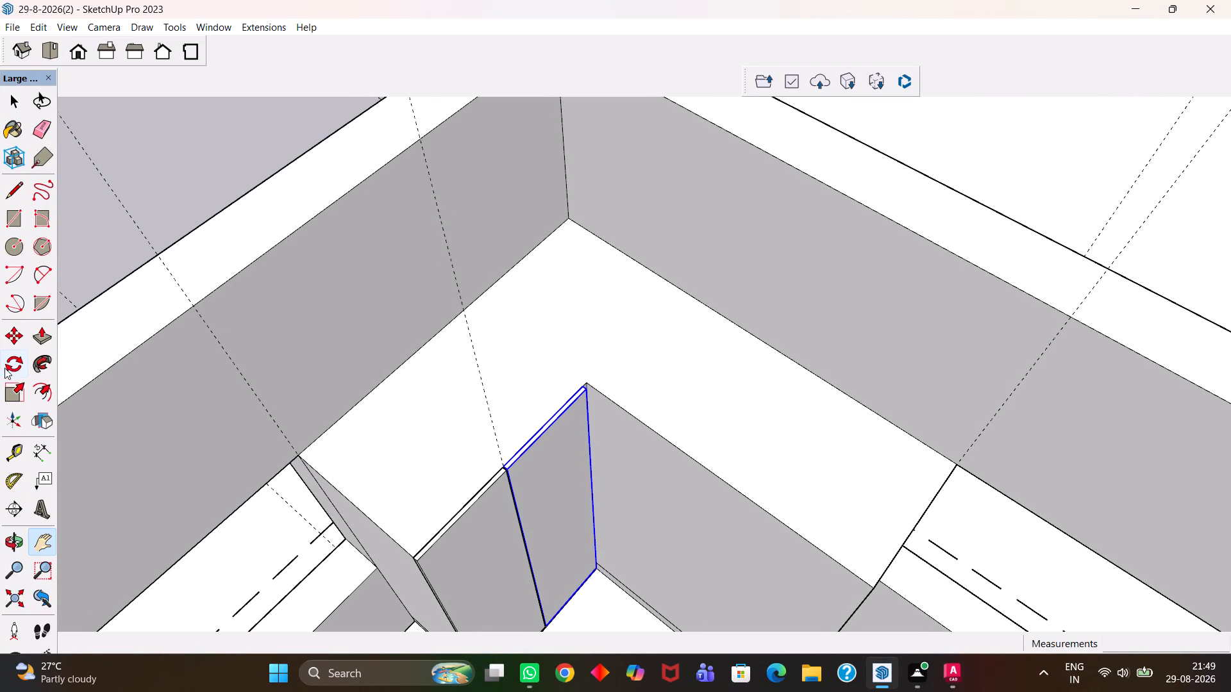
left_click(14, 365)
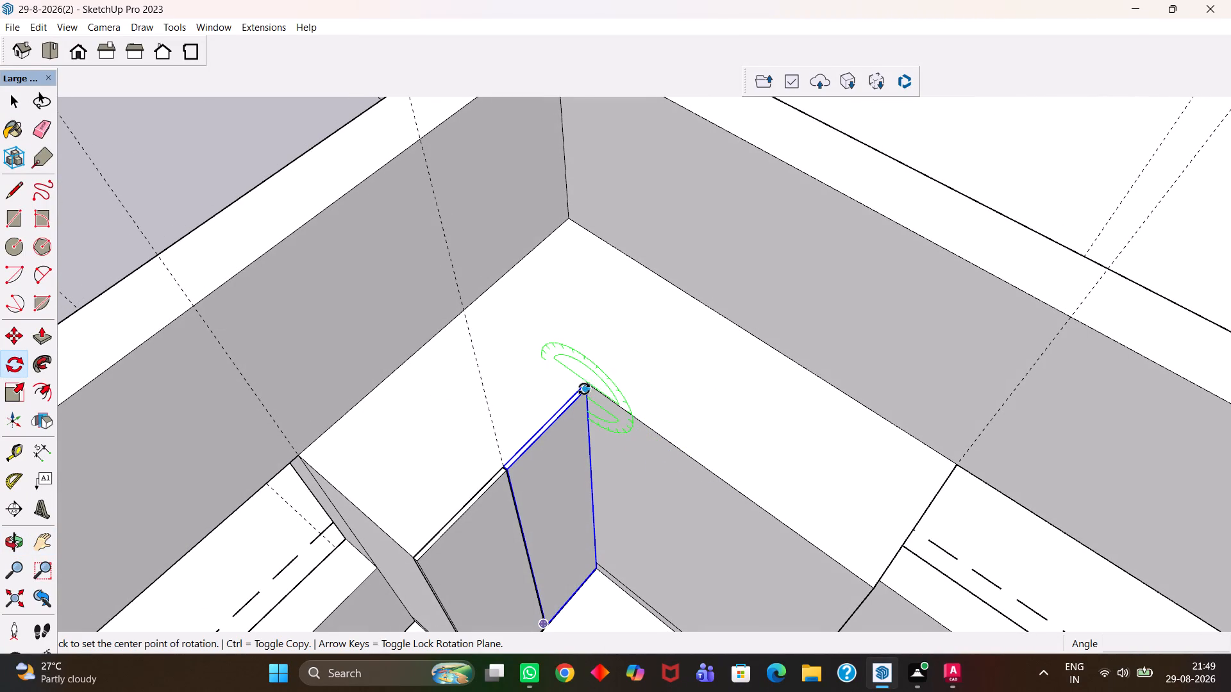
scroll(588, 388, "up", 2)
left_click(593, 379)
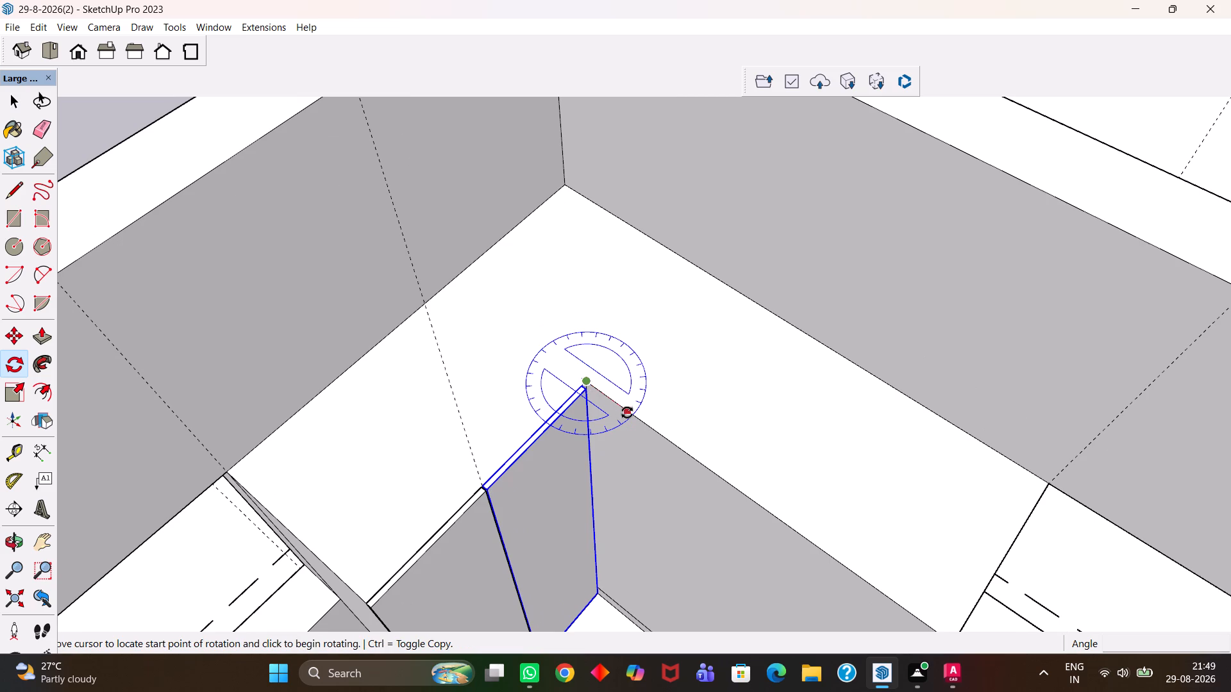
left_click(627, 413)
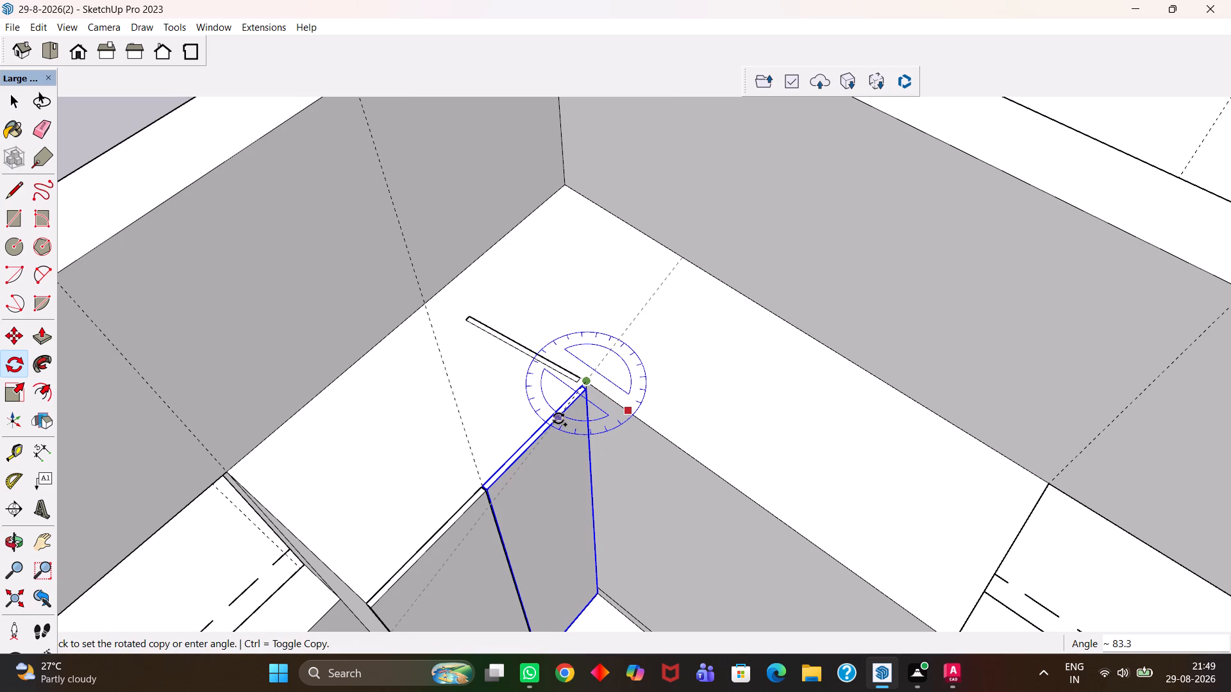
left_click(550, 415)
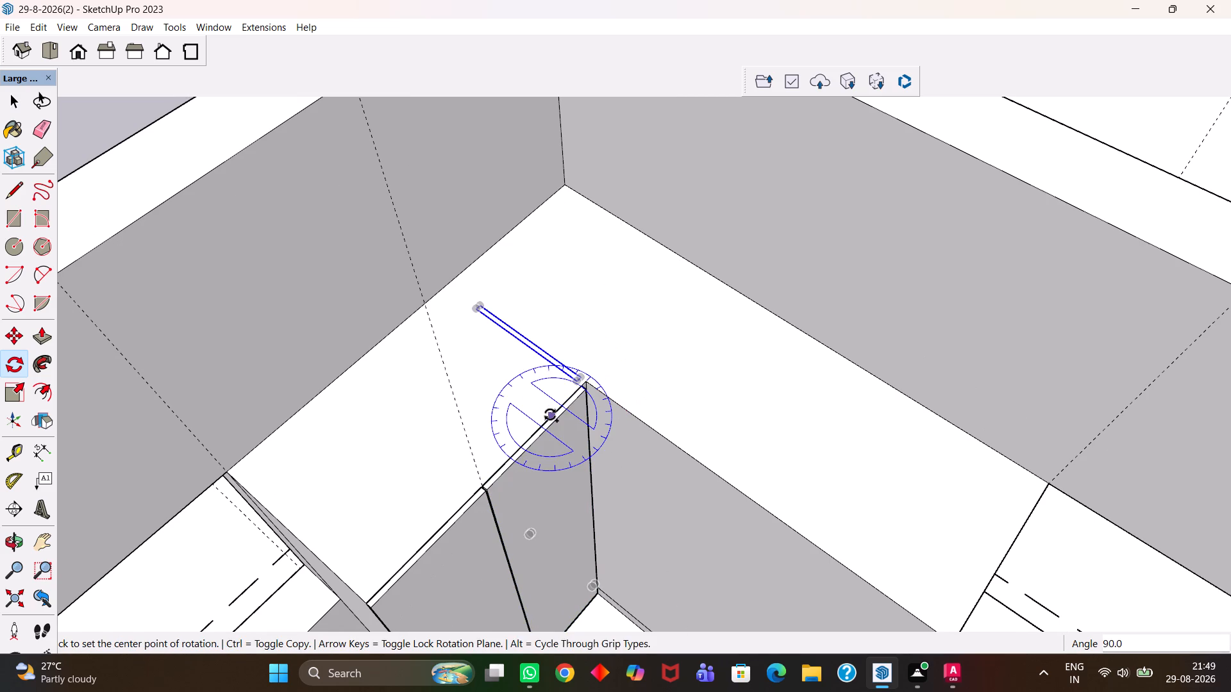
Move the rotated shutter copy about 1' 7 5/8" onto the longer front, close to the inside corner.
key("m")
left_click(482, 303)
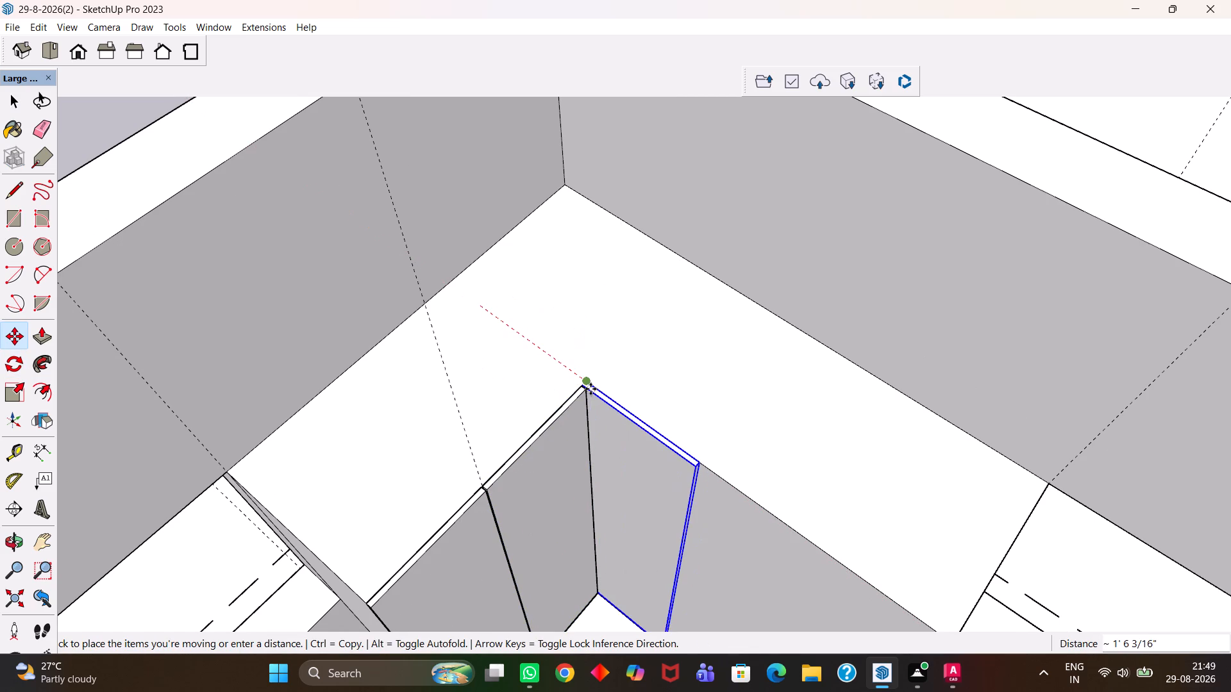
scroll(590, 389, "up", 3)
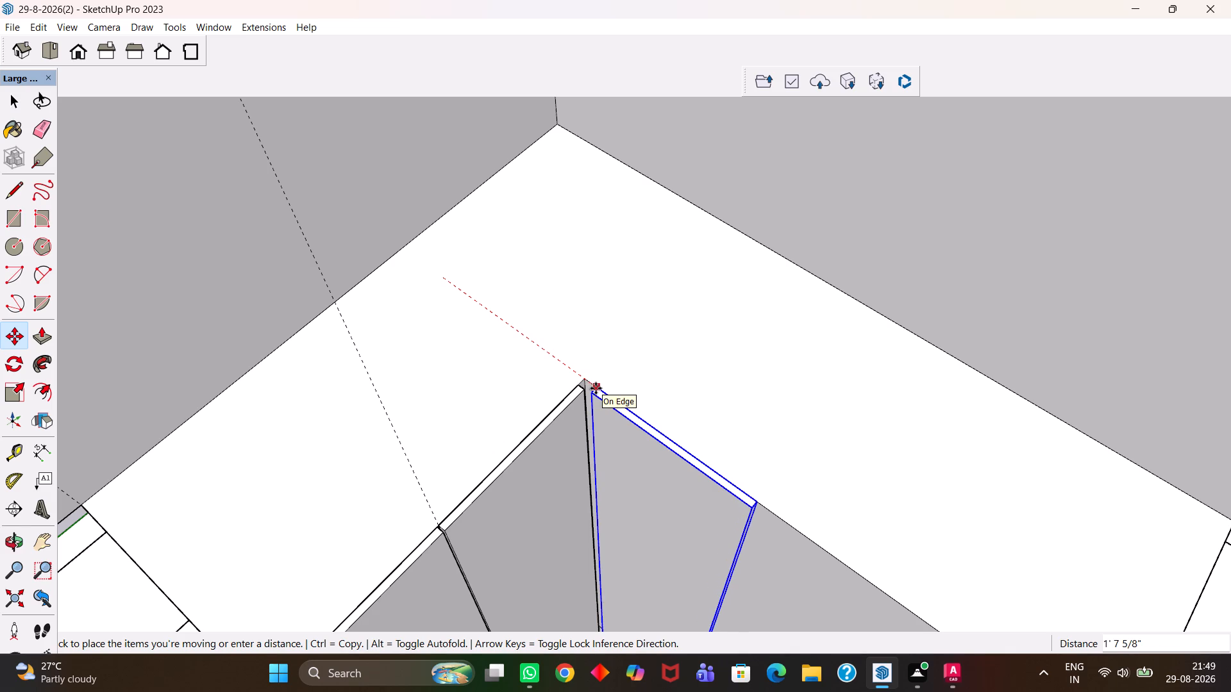
left_click(594, 390)
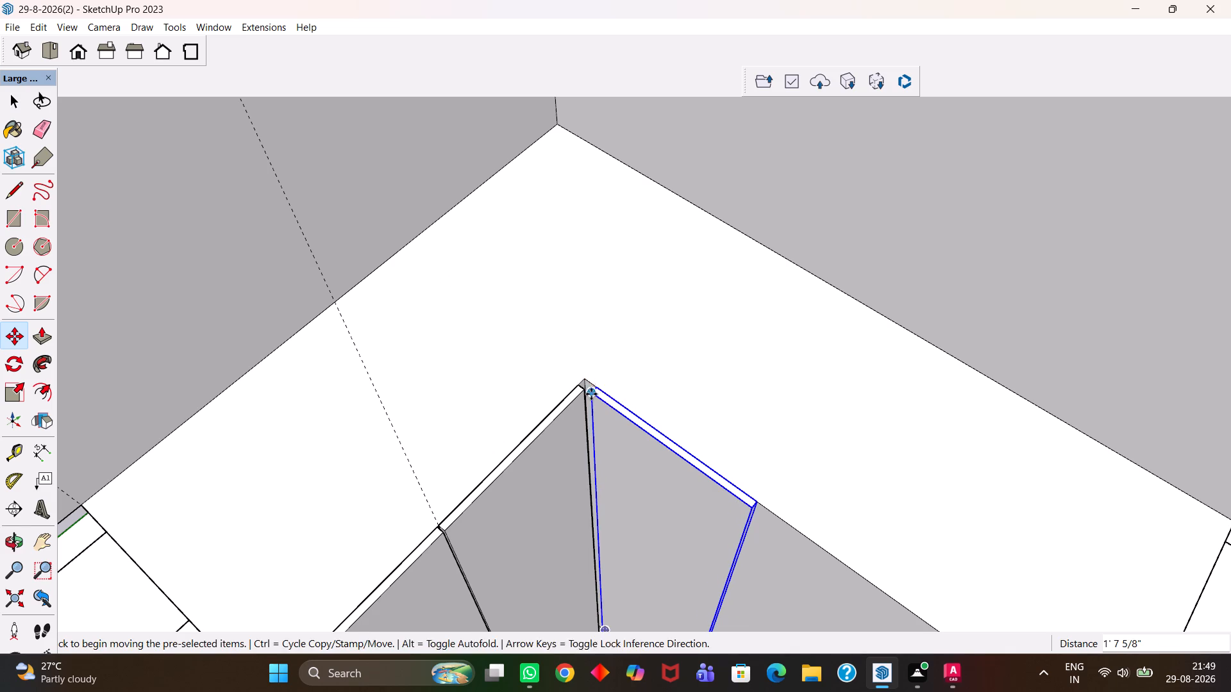
Place guides parallel to the shorter front's shutter: one through the new shutter's inner corner, one about 11/16" from the shutter's back edge.
scroll(580, 399, "up", 5)
key("t")
scroll(566, 393, "up", 1)
left_click(560, 385)
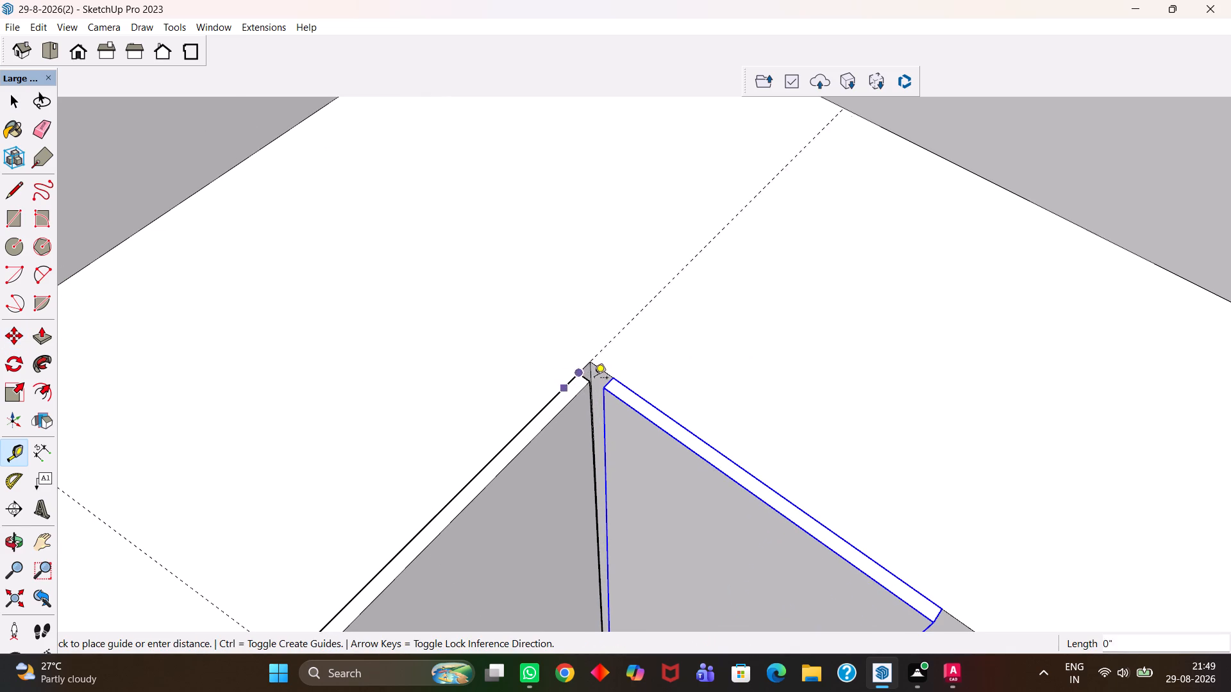
left_click(610, 377)
scroll(597, 395, "up", 4)
left_click(565, 362)
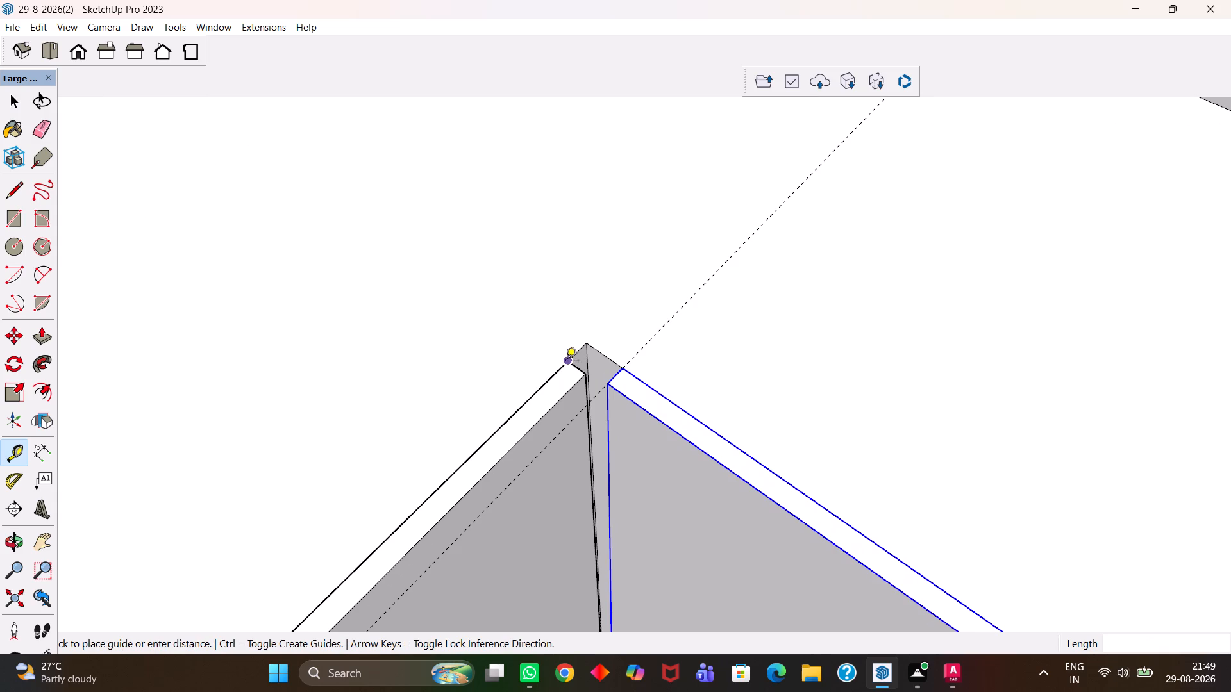
scroll(573, 383, "up", 3)
key("t")
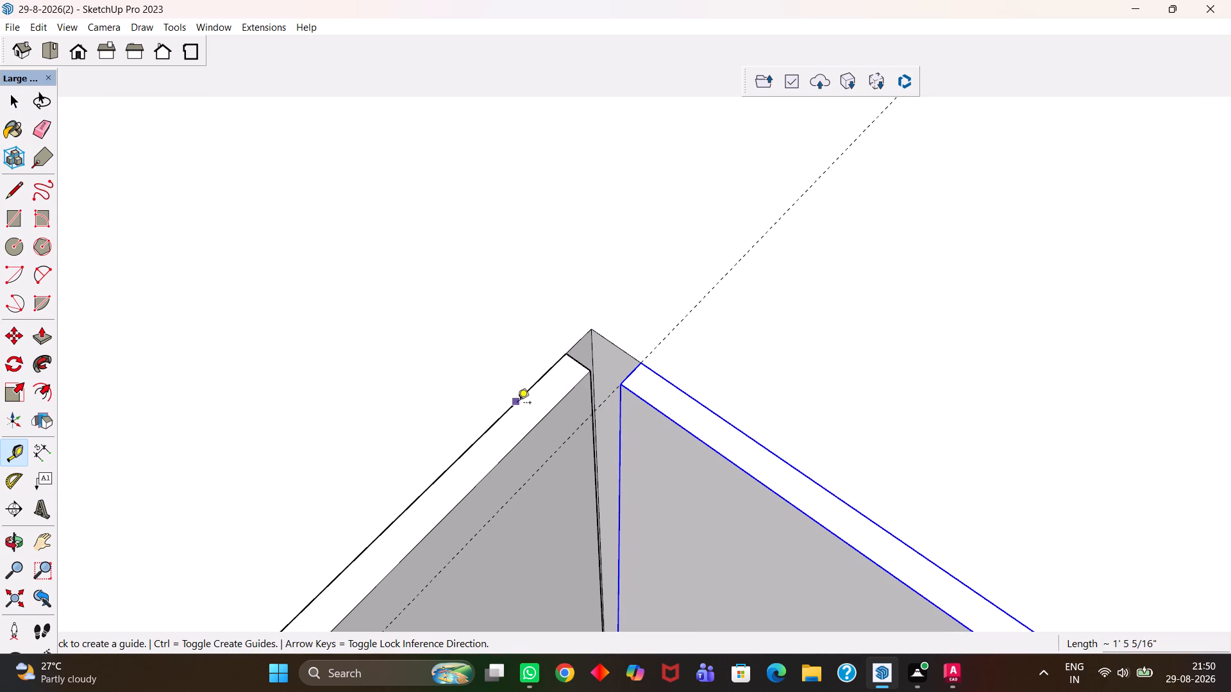
left_click(517, 401)
left_click(542, 422)
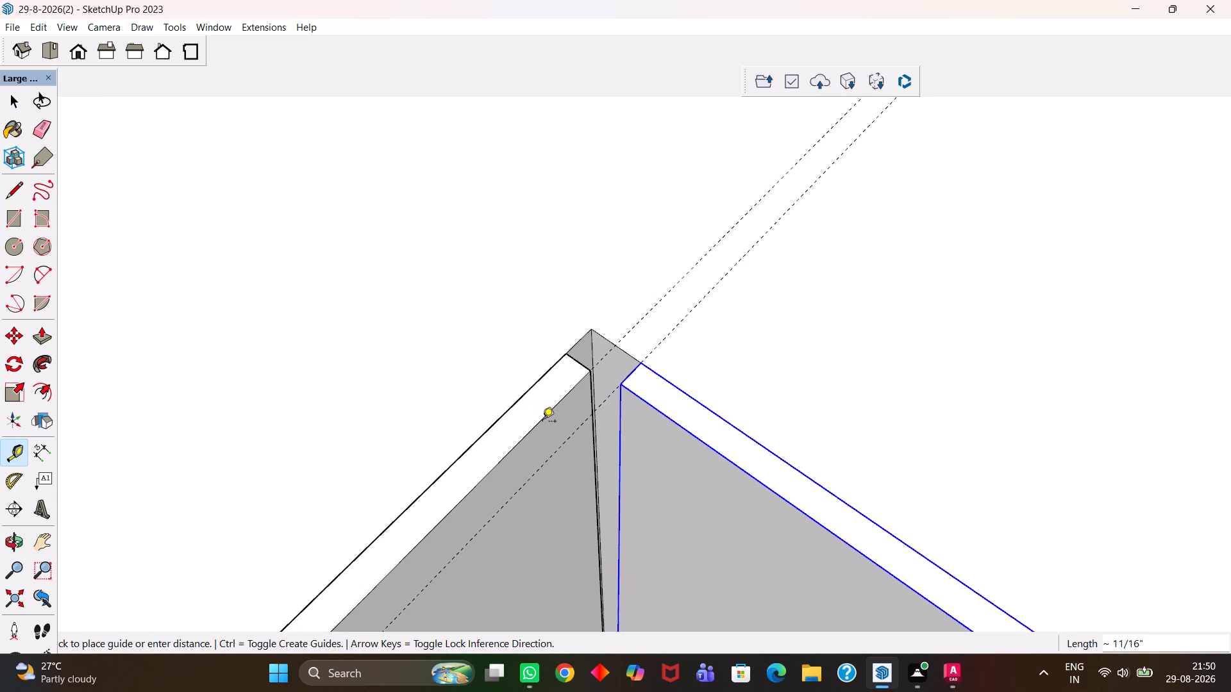
Move the new shutter about 3/4" toward the inside corner, onto the 11/16" guide.
scroll(542, 422, "up", 1)
key("m")
left_click(653, 358)
left_click(626, 338)
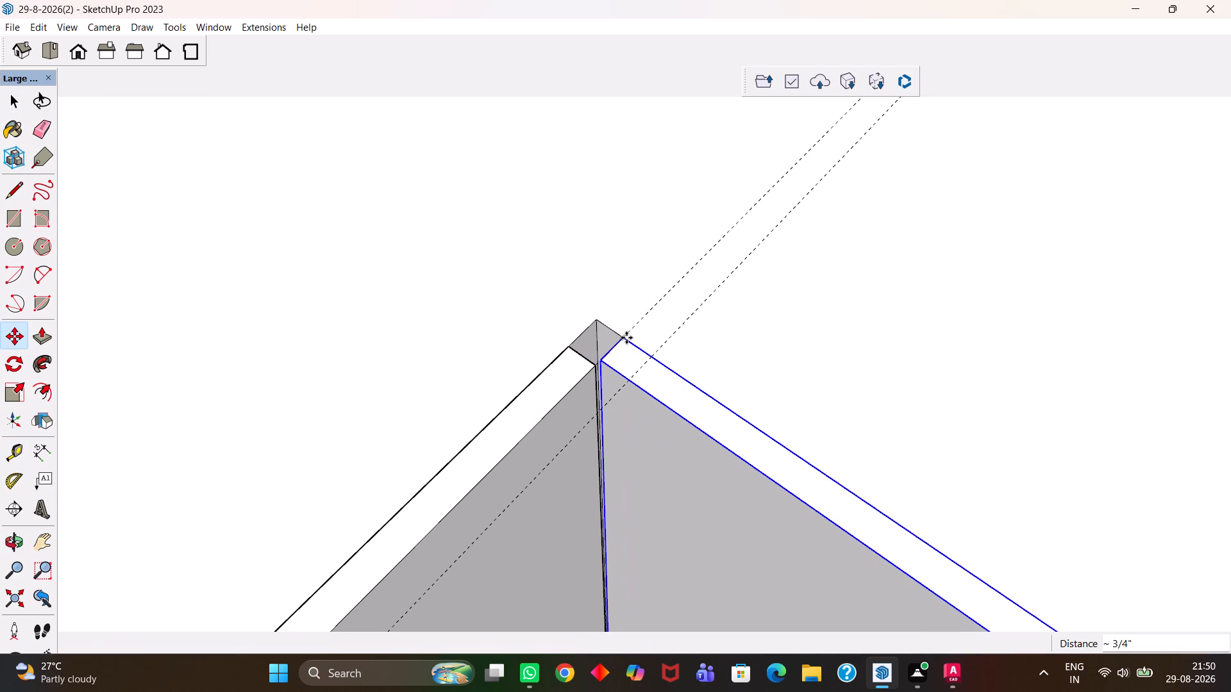
Move the new shutter off the longer front, clear of the wardrobe beyond its outer end.
scroll(624, 346, "down", 11)
key("h")
scroll(560, 447, "up", 1)
middle_click_drag(562, 447, 689, 451)
left_click_drag(749, 429, 530, 386)
scroll(537, 397, "down", 6)
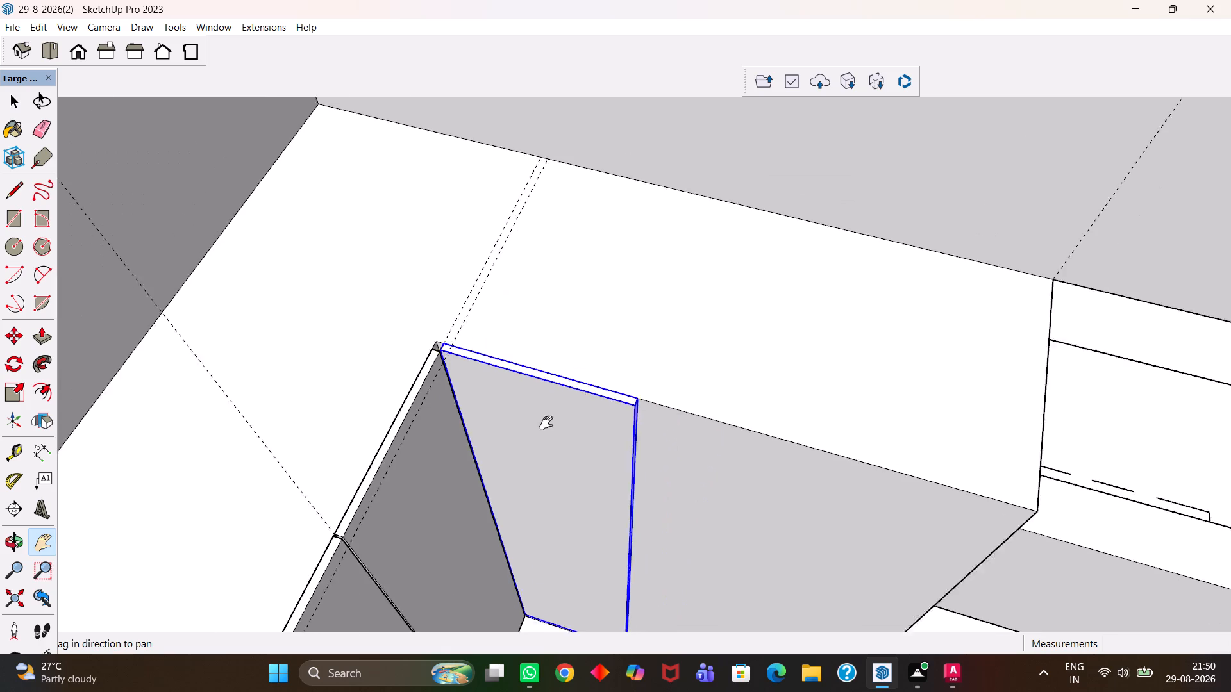
scroll(546, 423, "down", 2)
middle_click_drag(549, 449, 607, 434)
scroll(608, 434, "up", 1)
left_click_drag(695, 439, 580, 401)
scroll(573, 402, "down", 5)
scroll(514, 412, "up", 1)
middle_click_drag(515, 413, 526, 424)
middle_click(526, 424)
middle_click(526, 424)
scroll(526, 424, "up", 2)
scroll(526, 424, "down", 3)
scroll(603, 432, "up", 2)
key("h")
left_click_drag(623, 390, 587, 429)
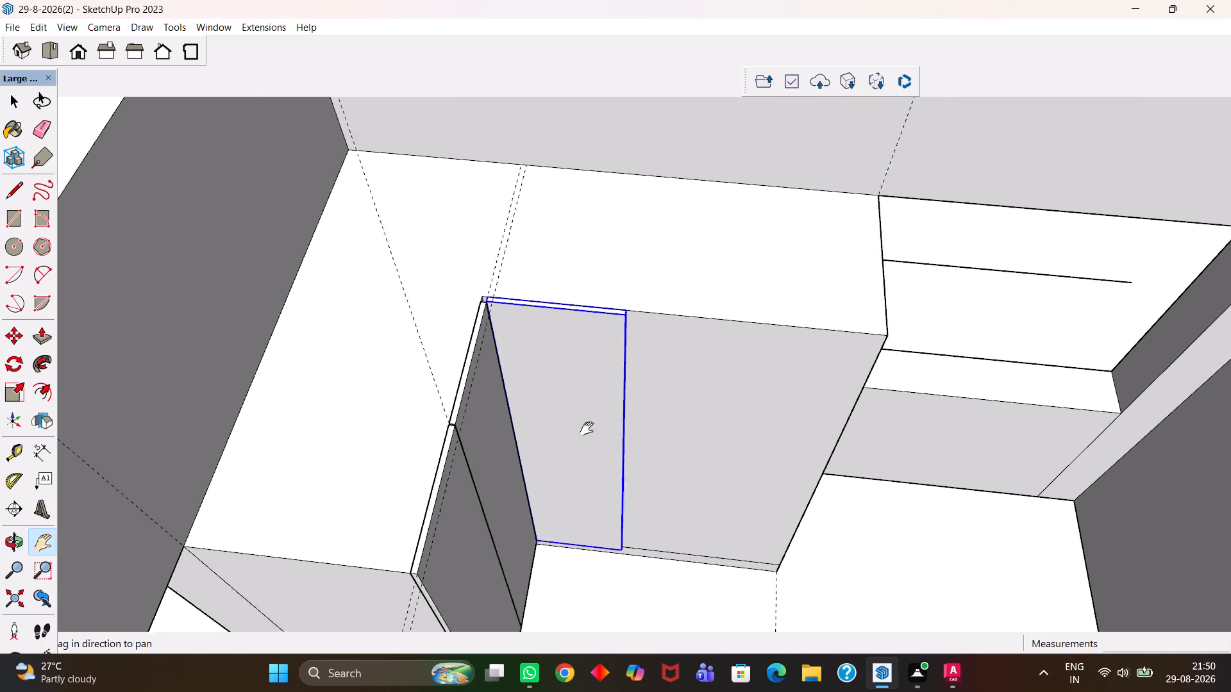
left_click_drag(587, 429, 566, 436)
scroll(544, 428, "up", 1)
key("m")
left_click(587, 324)
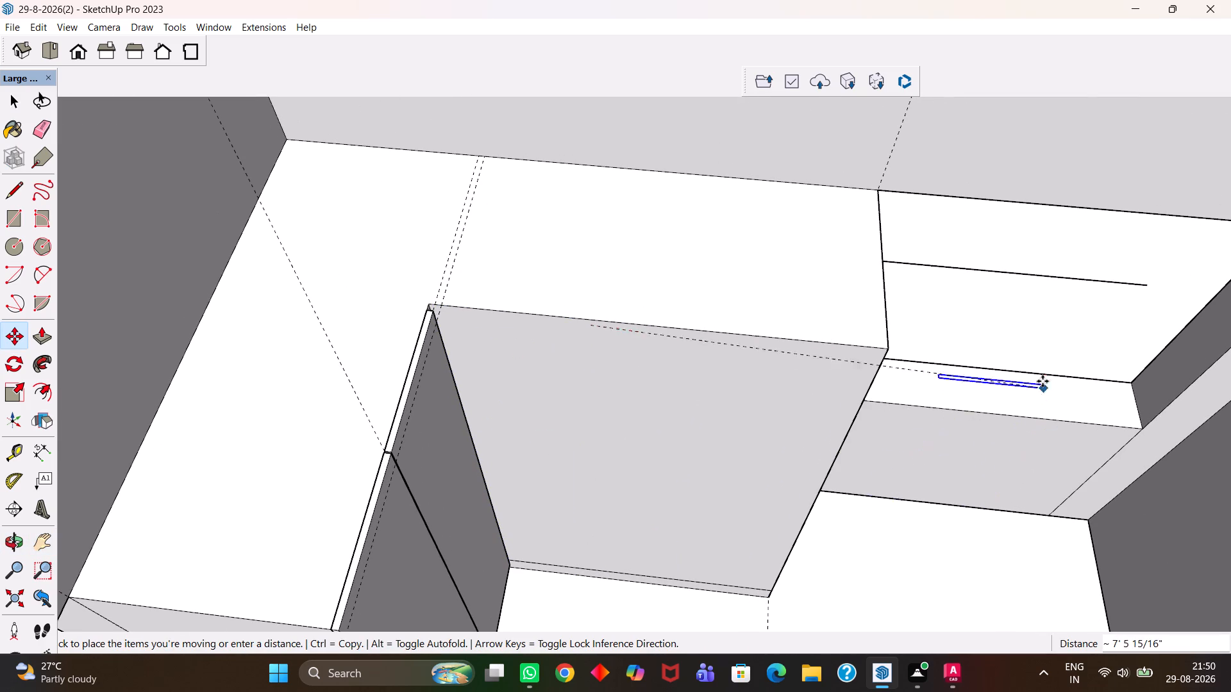
left_click(1057, 393)
Divide the top edge of the longer front's recessed face into 3 equal segments.
middle_click_drag(683, 390, 703, 397)
key("h")
scroll(703, 397, "up", 1)
left_click_drag(701, 380, 692, 416)
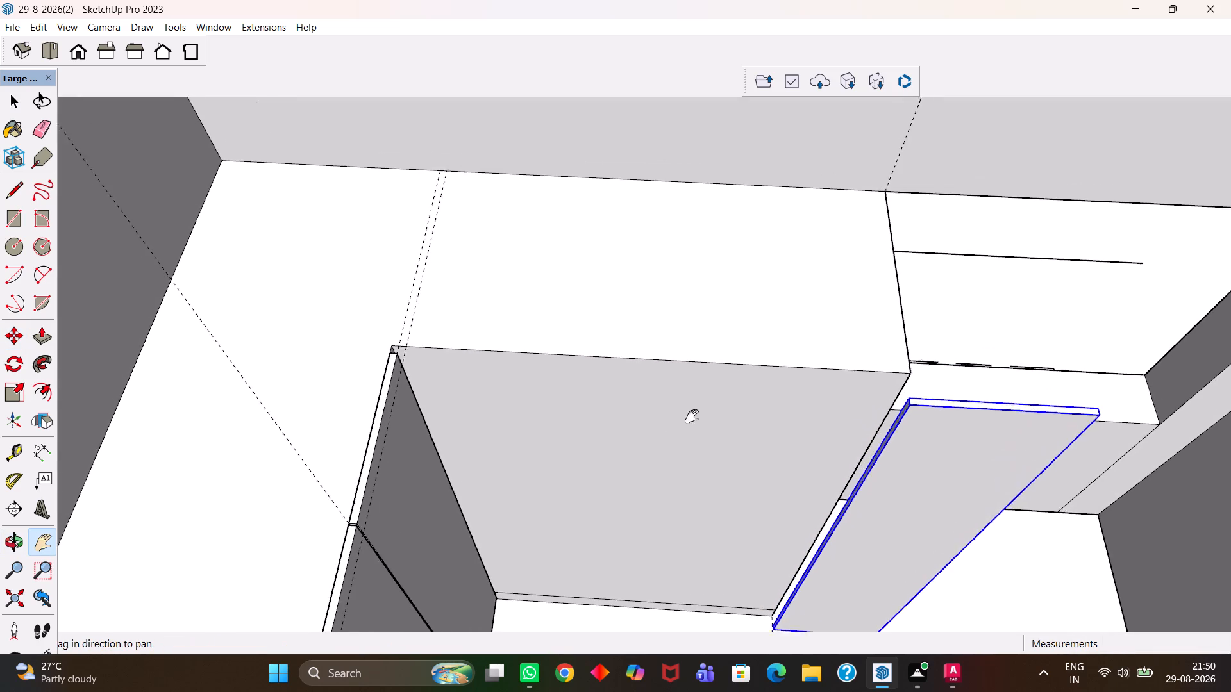
left_click_drag(692, 416, 690, 418)
middle_click_drag(628, 420, 672, 407)
scroll(671, 391, "up", 1)
key("space")
left_click(671, 336)
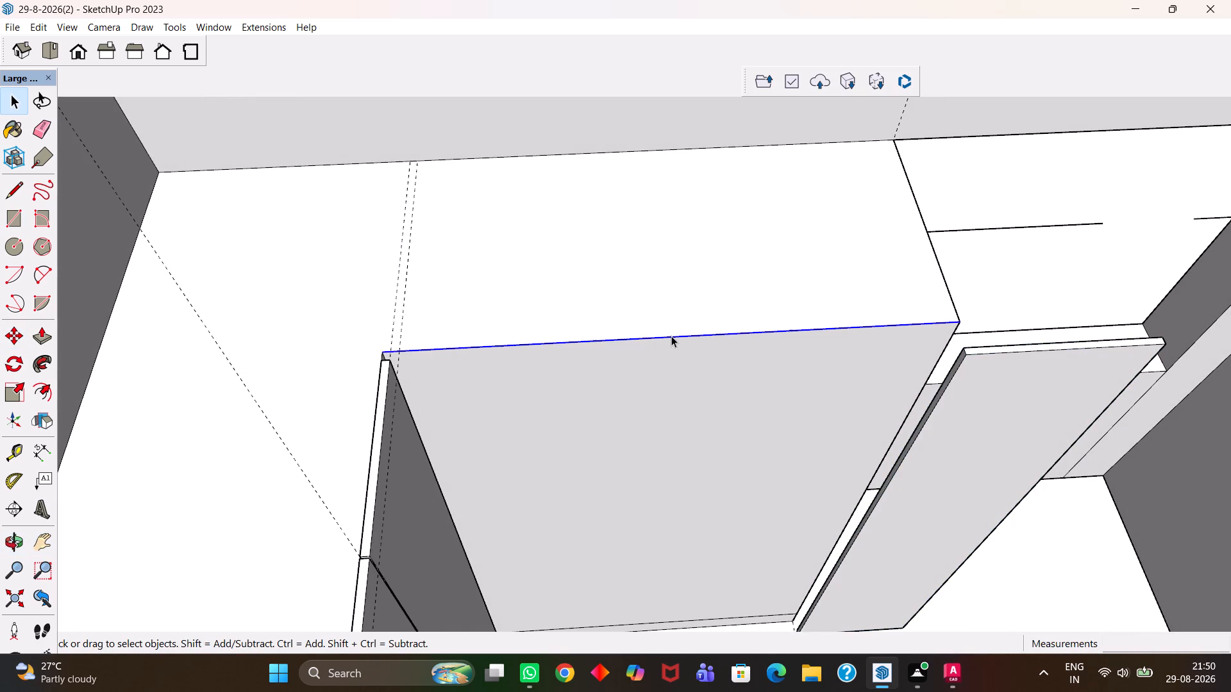
right_click(671, 336)
left_click(710, 431)
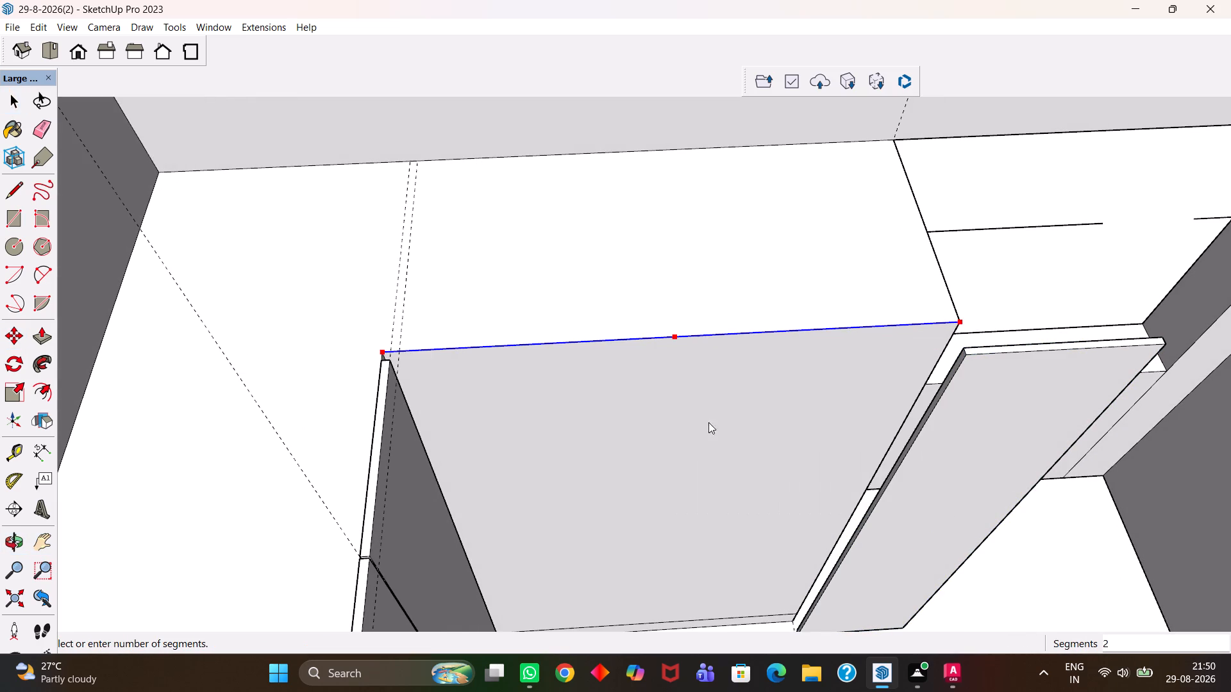
key("3")
key("Return")
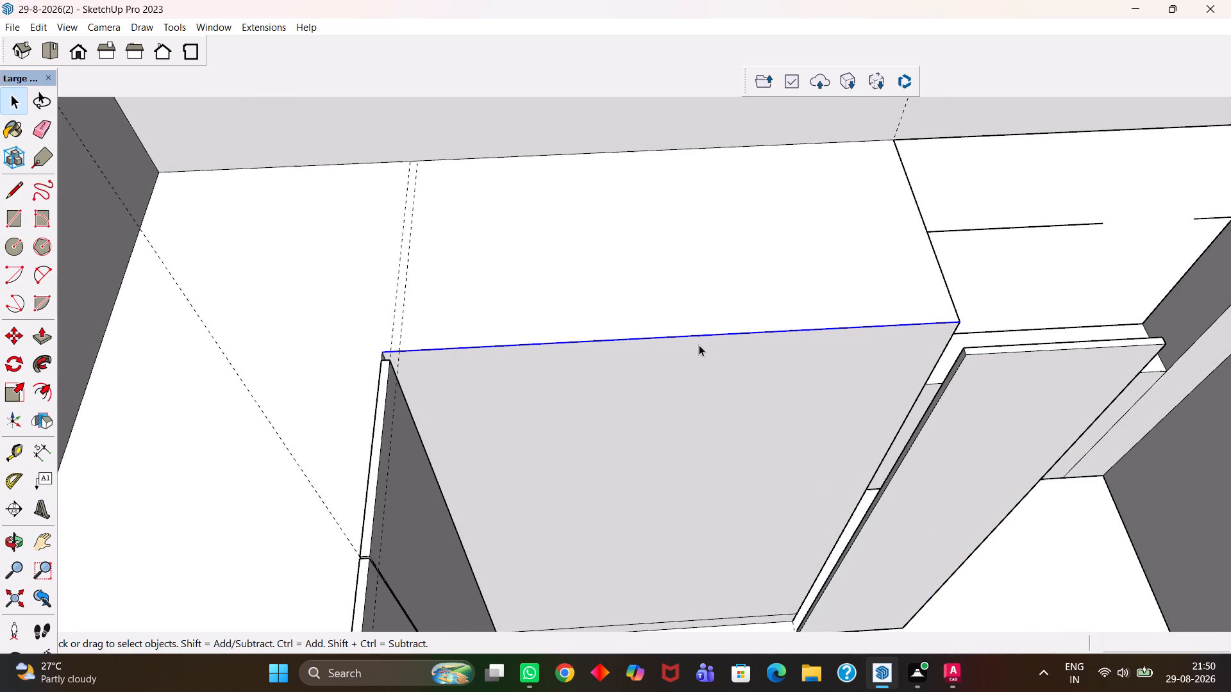
left_click(717, 338)
left_click(724, 334)
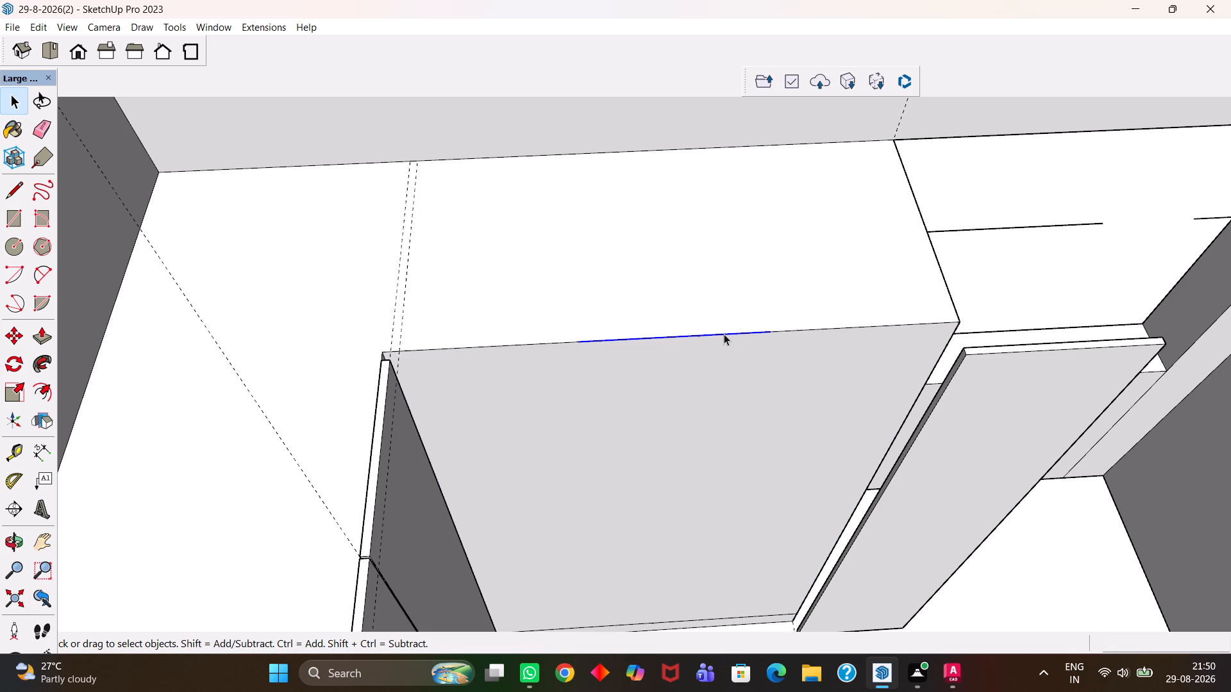
Place two vertical guides on the longer front through the edge's division points, about 1' 4 9/16" apart.
key("t")
left_click(900, 422)
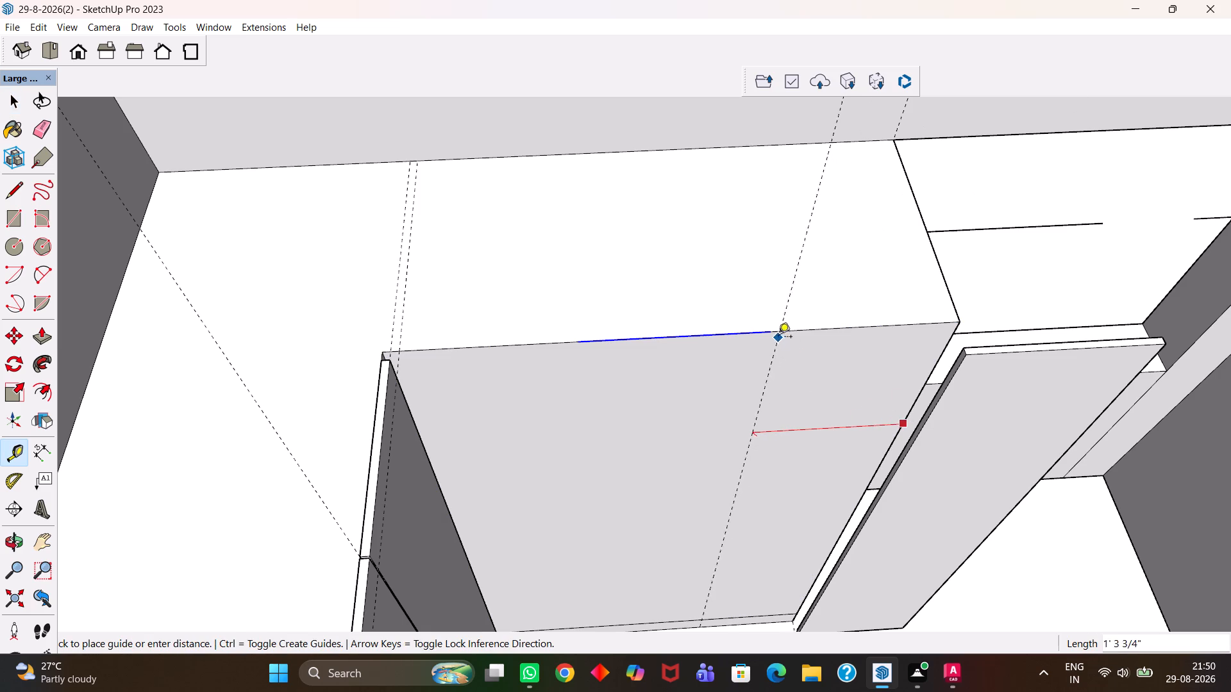
left_click(769, 331)
left_click(763, 368)
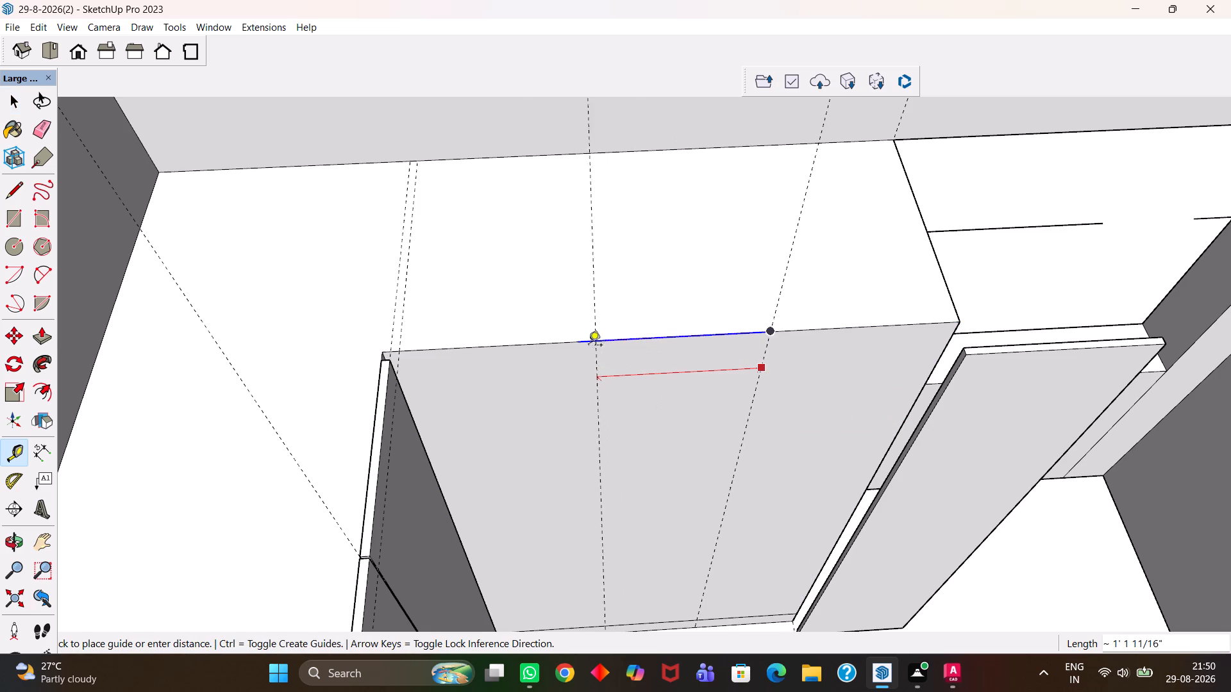
left_click(582, 343)
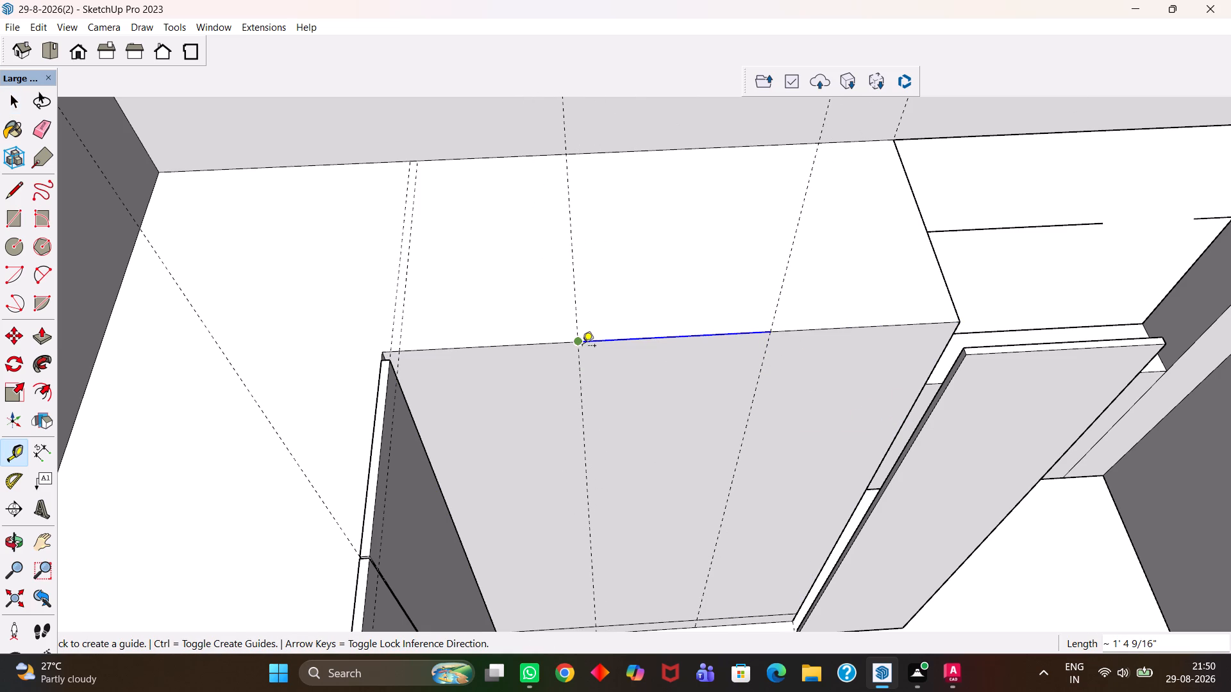
Draw a 6' 8" by about 1' 4 9/16" rectangle over the middle third of the longer front.
key("h")
left_click_drag(658, 469, 644, 409)
key("r")
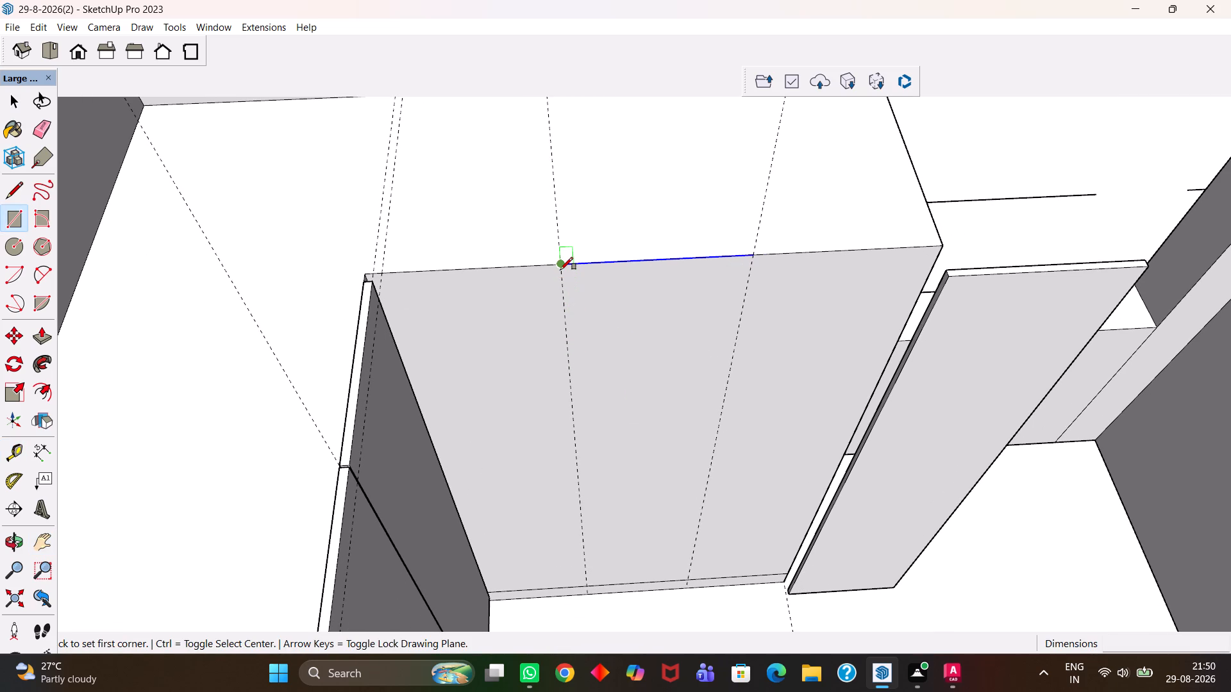
left_click(561, 265)
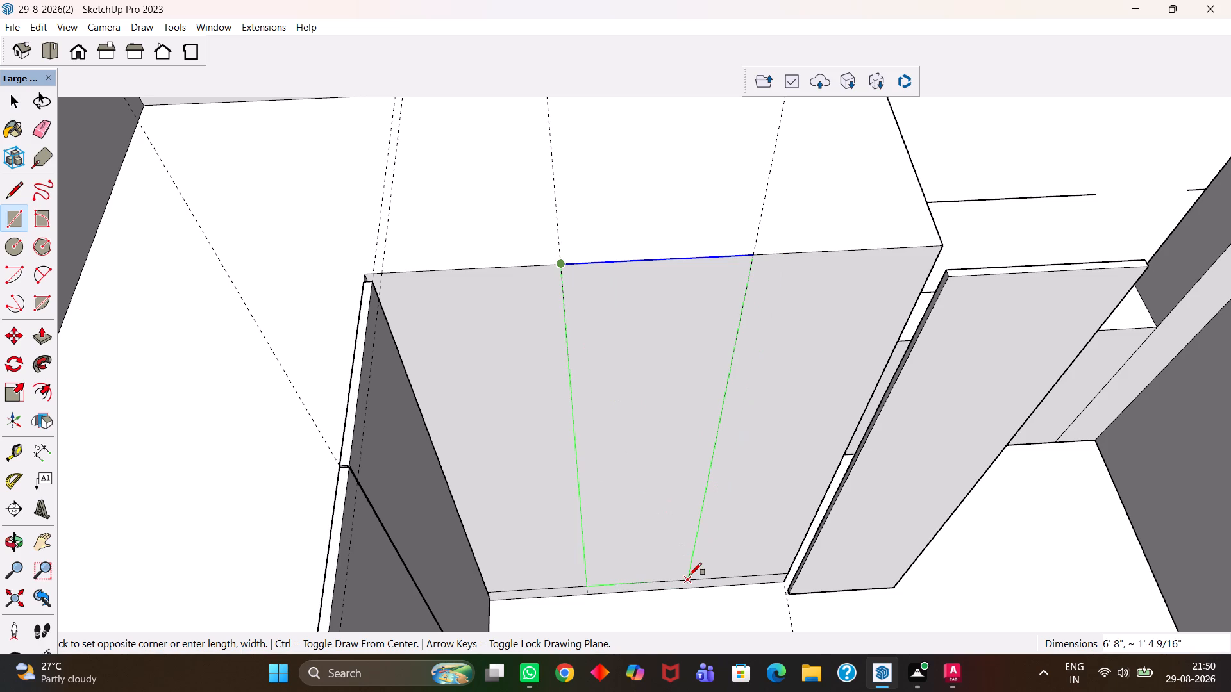
left_click(689, 575)
Move the loose shutter about 4' 11 3/8" back onto the longer front, aligning its top corner with the front's outer end.
scroll(689, 575, "down", 4)
key("h")
key("space")
scroll(843, 448, "up", 2)
left_click(841, 447)
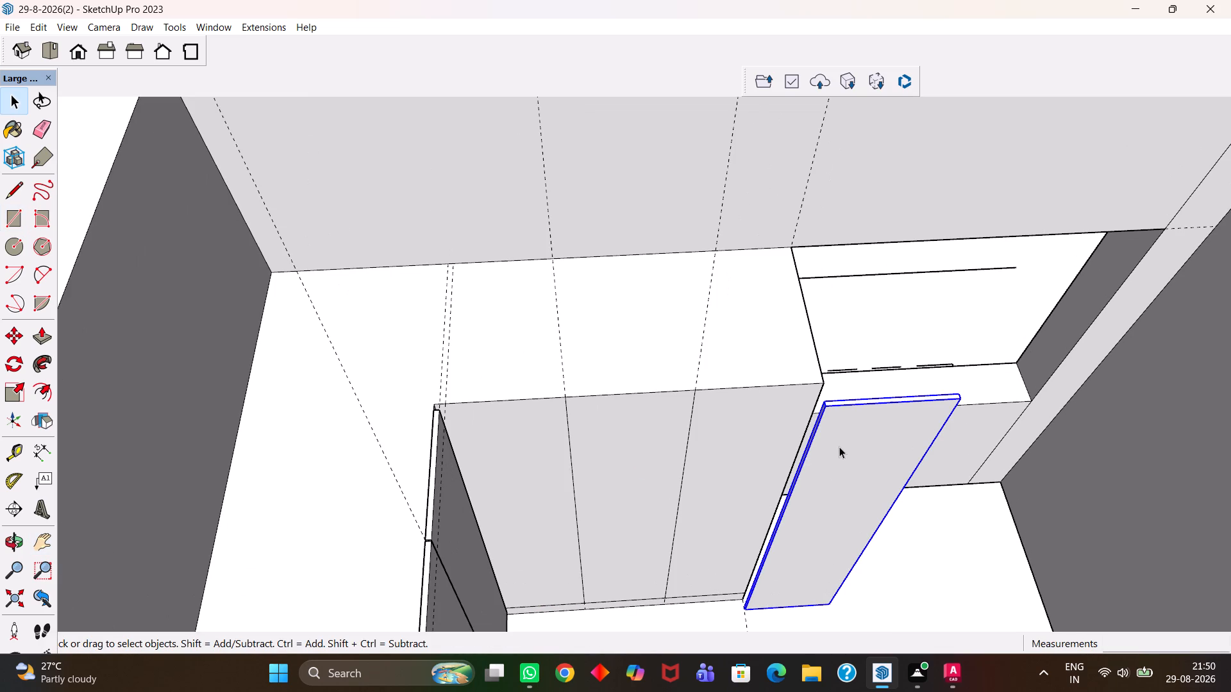
key("m")
left_click(957, 393)
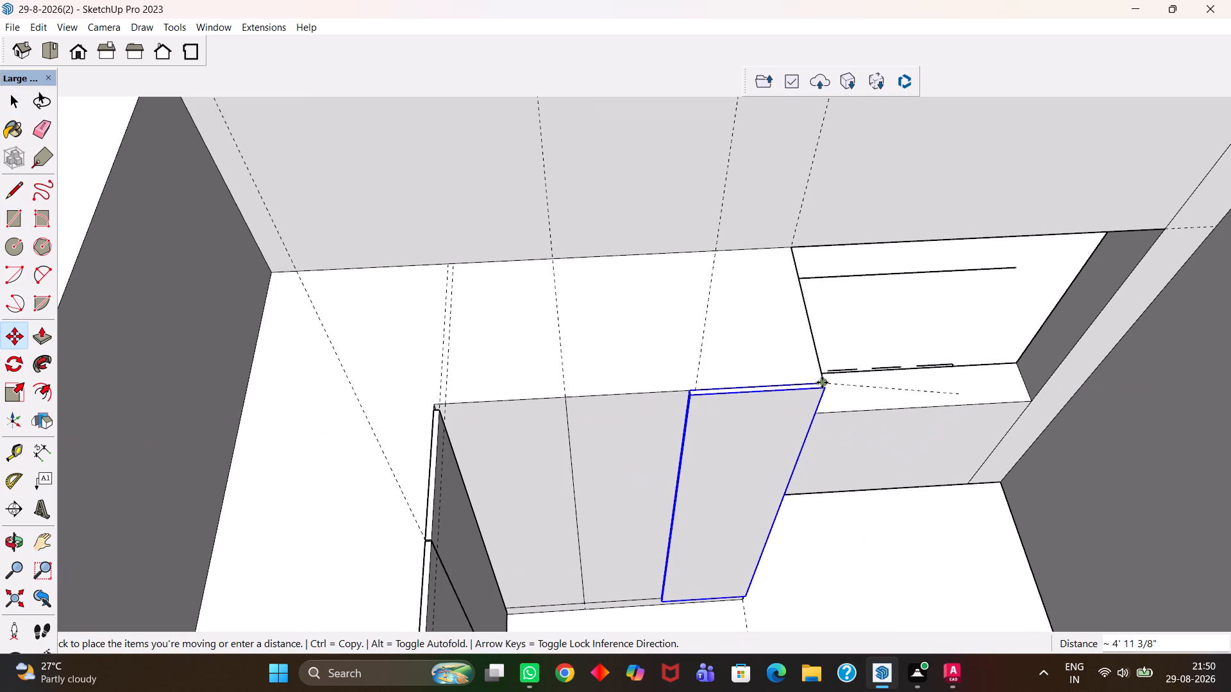
left_click(822, 383)
Inside the shutter's group, push its inner side face in about 3/4" to the outer division guide.
scroll(702, 411, "up", 10)
middle_click_drag(637, 404, 688, 406)
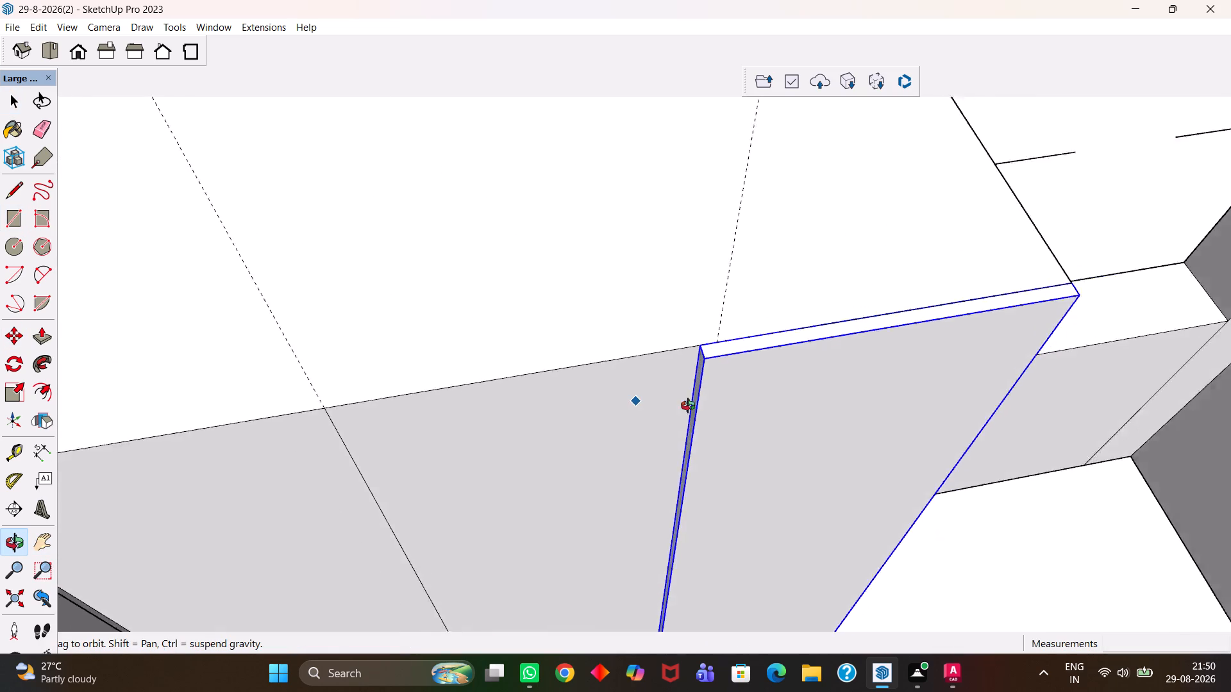
middle_click_drag(688, 406, 715, 402)
scroll(694, 405, "up", 2)
key("h")
middle_click_drag(691, 406, 733, 375)
scroll(719, 395, "up", 1)
left_click_drag(718, 353, 719, 424)
middle_click_drag(685, 465, 685, 435)
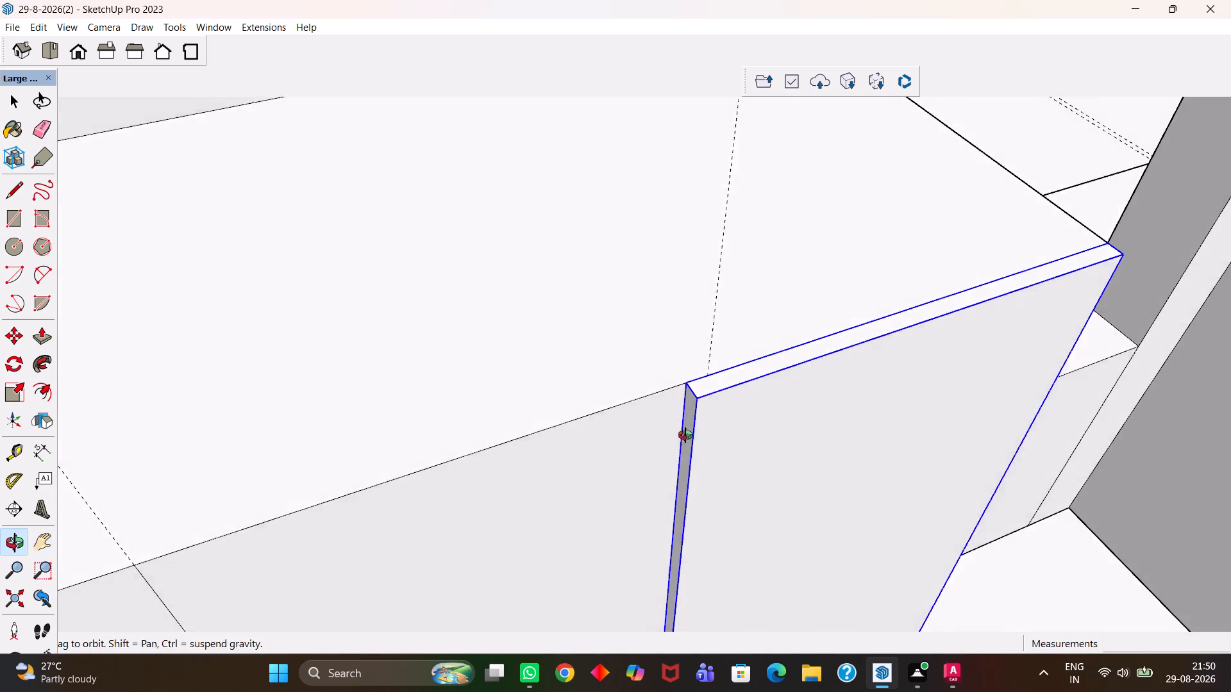
middle_click_drag(685, 435, 686, 433)
scroll(687, 432, "up", 1)
key("space")
left_click(687, 432)
double_click(688, 427)
left_click(688, 415)
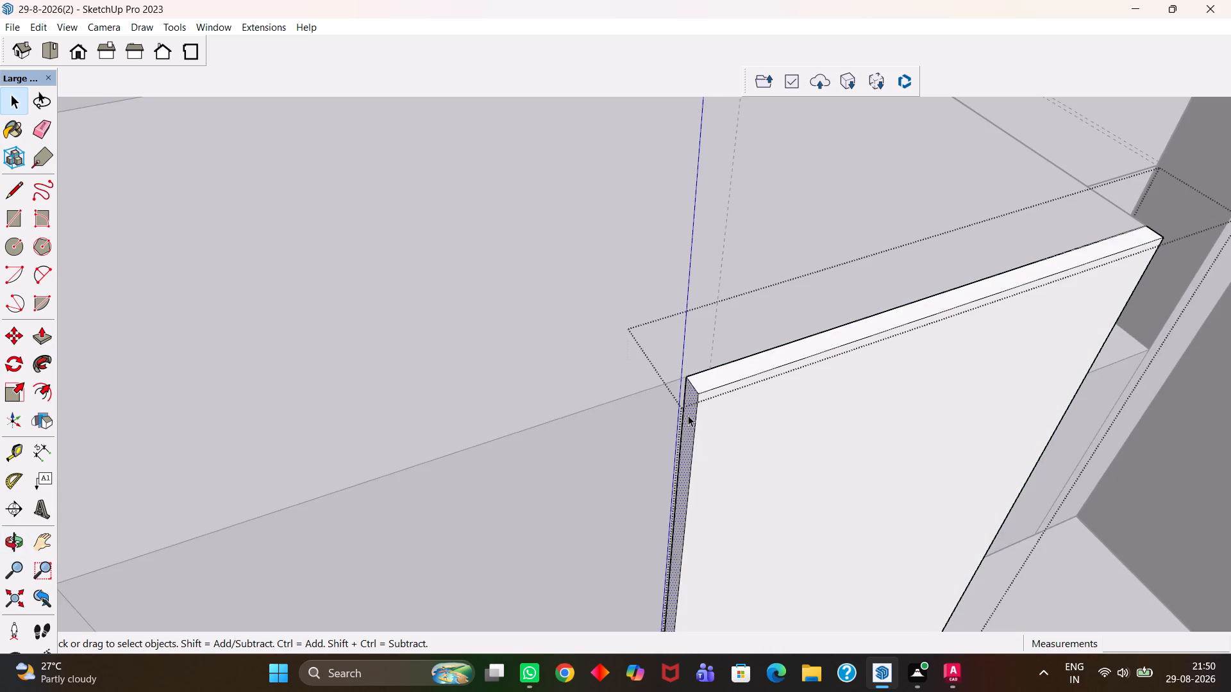
key("p")
left_click(688, 415)
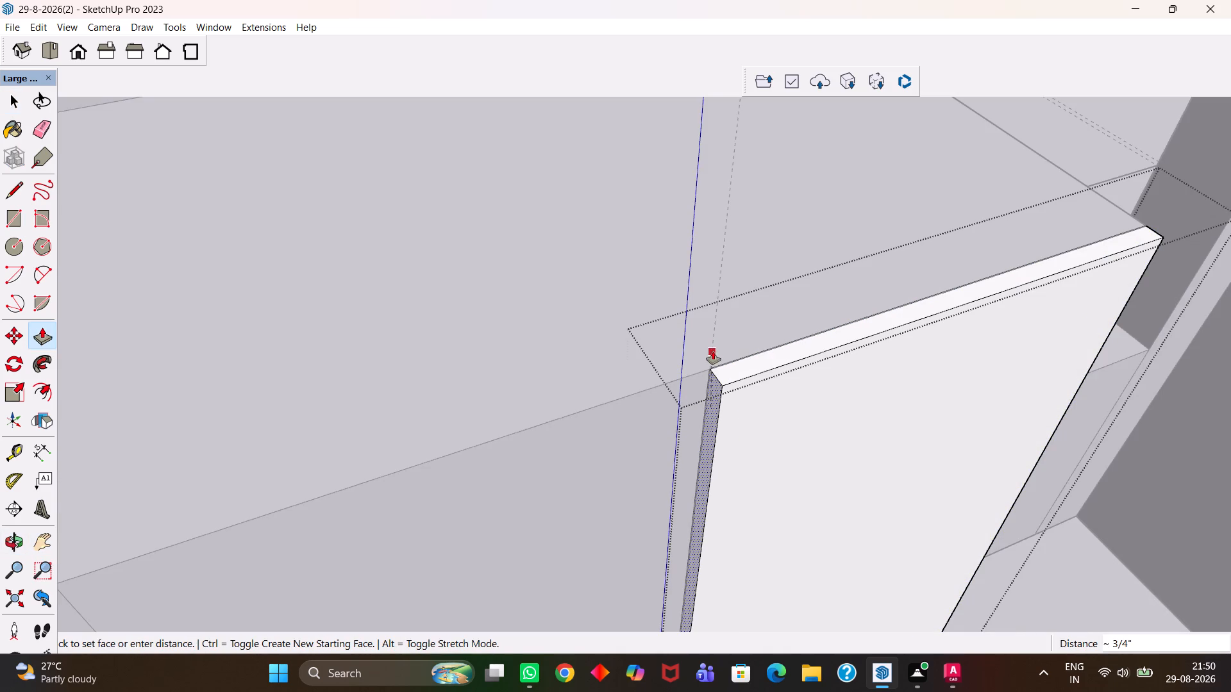
left_click(713, 351)
Push/Pull the same inner side face of the shutter by 0.5 mm.
scroll(690, 356, "down", 2)
scroll(708, 408, "up", 4)
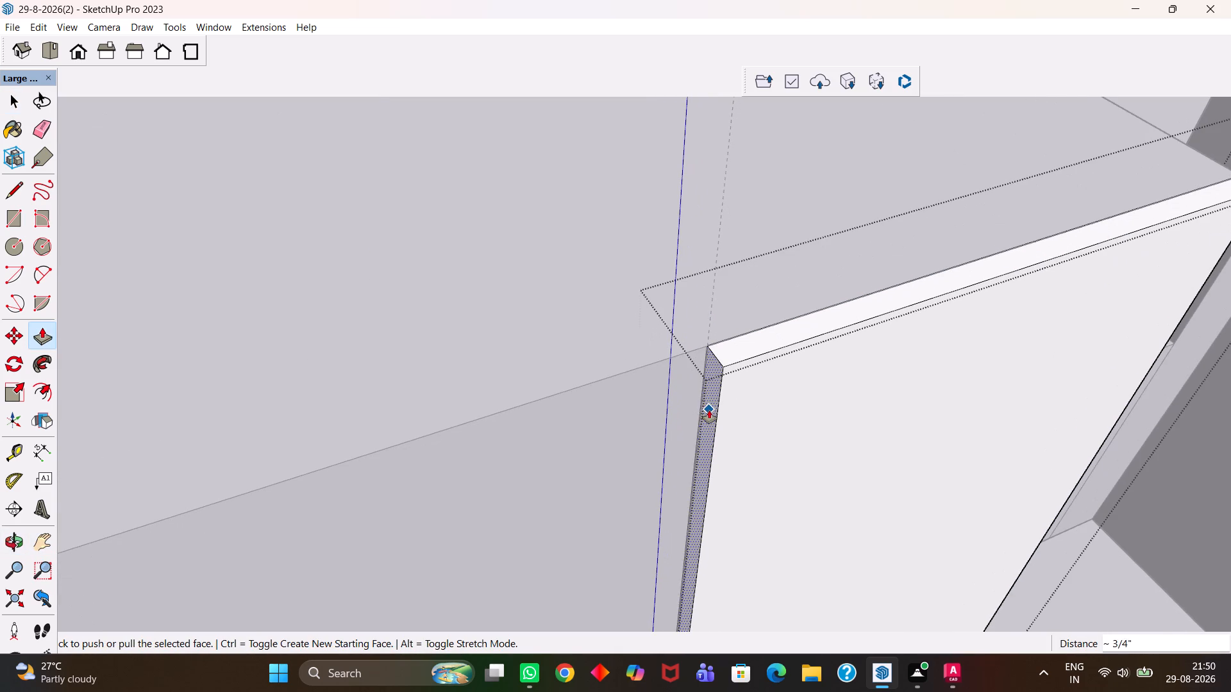
left_click(709, 410)
type("0.5mm")
key("Return")
key("h")
scroll(726, 394, "down", 2)
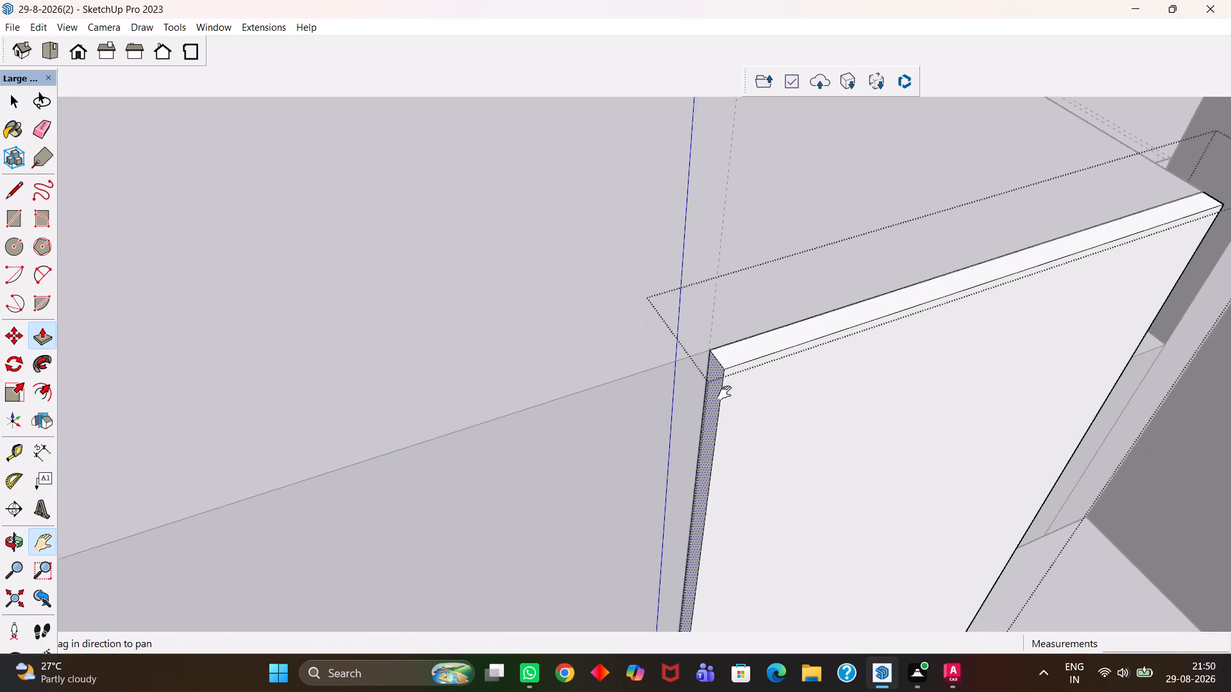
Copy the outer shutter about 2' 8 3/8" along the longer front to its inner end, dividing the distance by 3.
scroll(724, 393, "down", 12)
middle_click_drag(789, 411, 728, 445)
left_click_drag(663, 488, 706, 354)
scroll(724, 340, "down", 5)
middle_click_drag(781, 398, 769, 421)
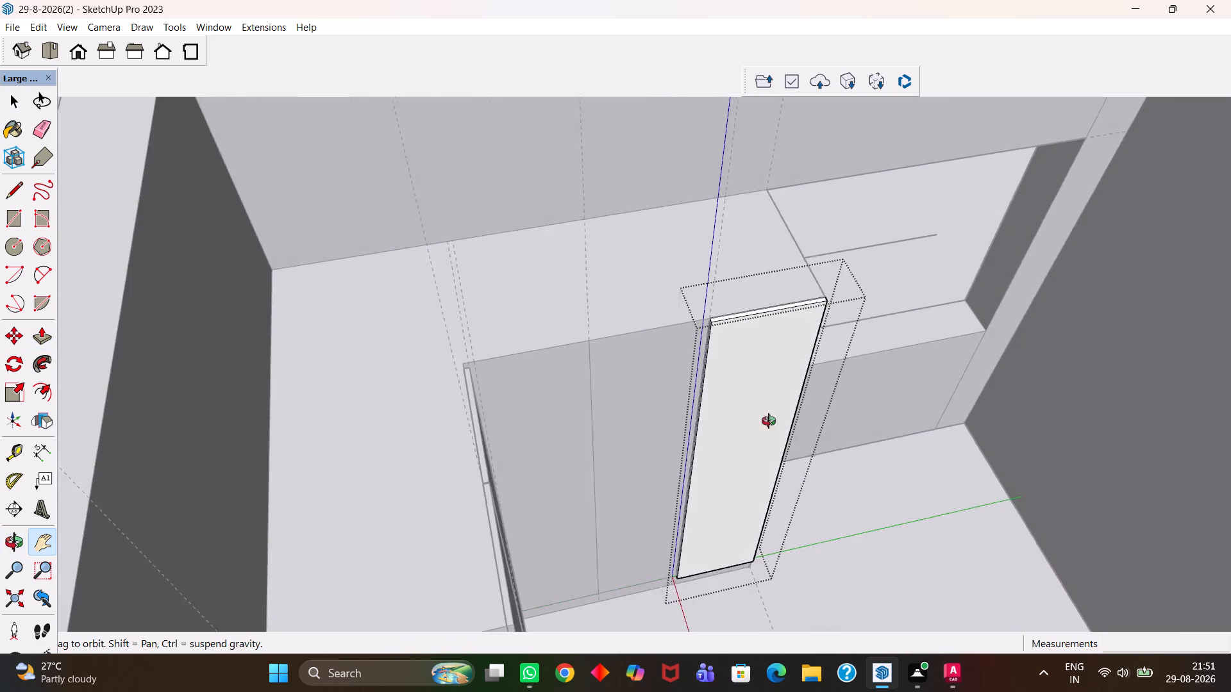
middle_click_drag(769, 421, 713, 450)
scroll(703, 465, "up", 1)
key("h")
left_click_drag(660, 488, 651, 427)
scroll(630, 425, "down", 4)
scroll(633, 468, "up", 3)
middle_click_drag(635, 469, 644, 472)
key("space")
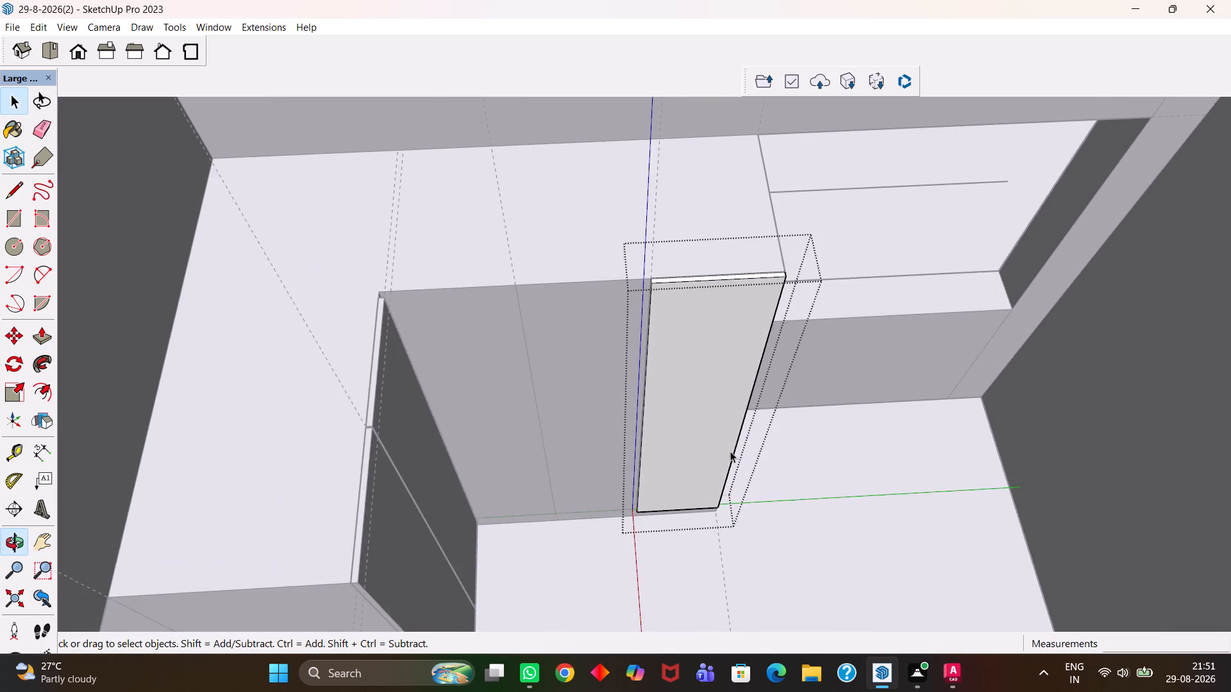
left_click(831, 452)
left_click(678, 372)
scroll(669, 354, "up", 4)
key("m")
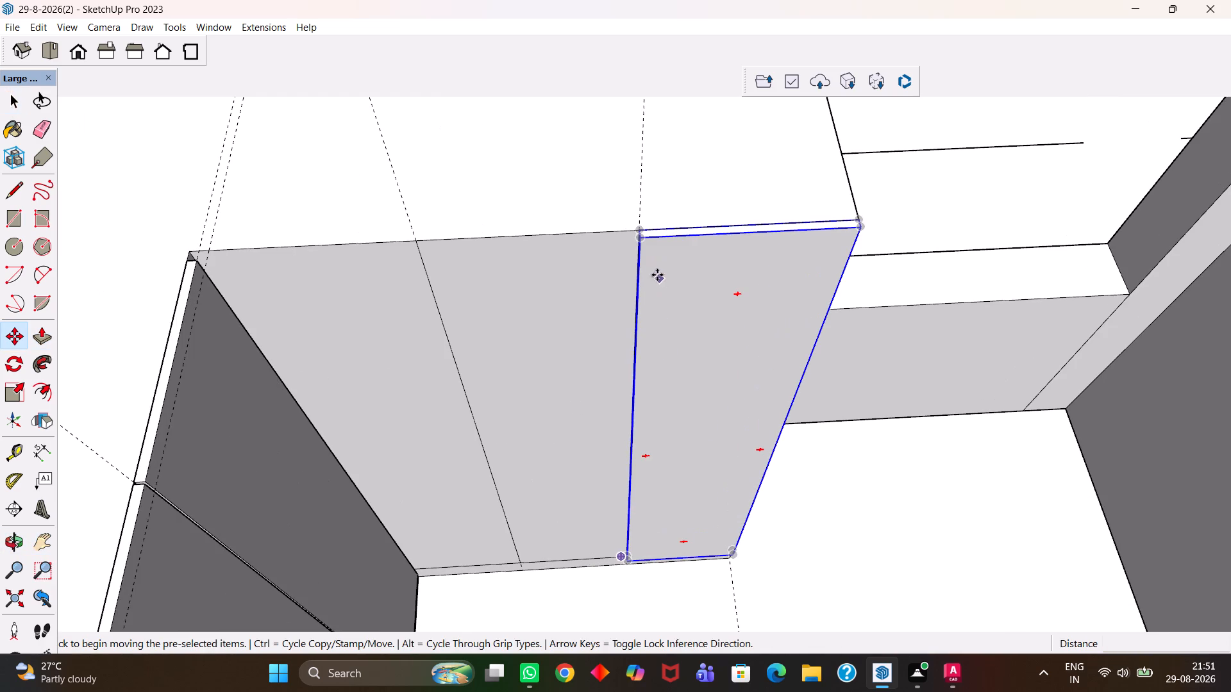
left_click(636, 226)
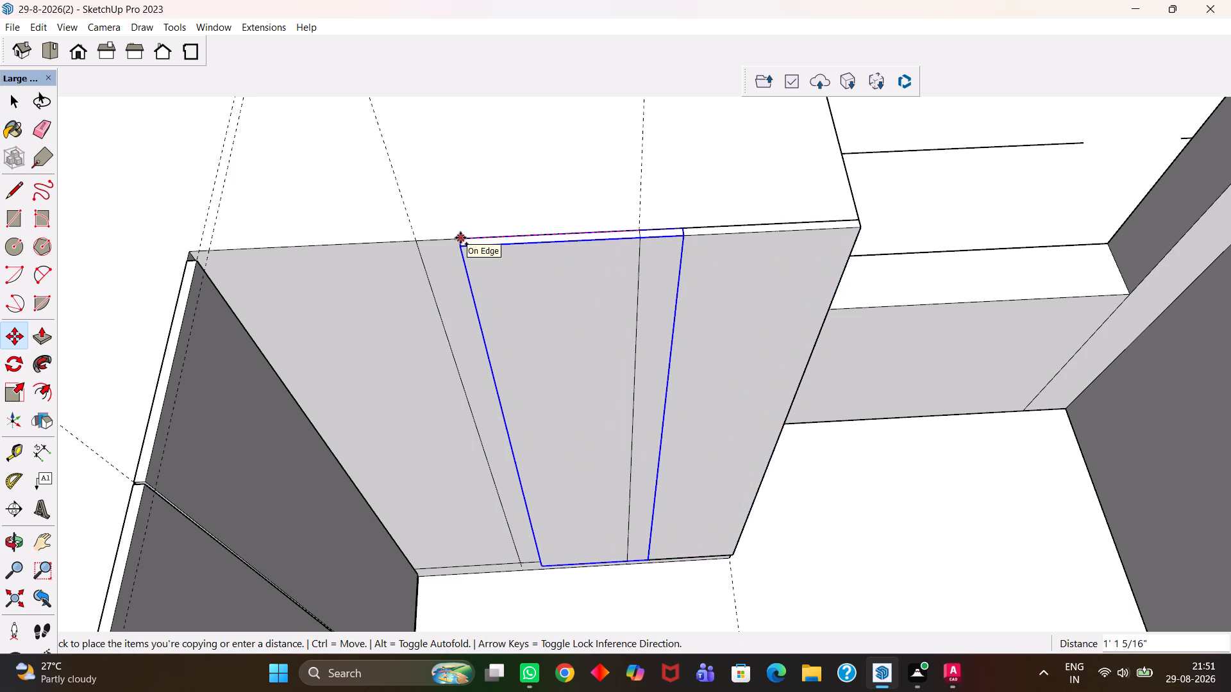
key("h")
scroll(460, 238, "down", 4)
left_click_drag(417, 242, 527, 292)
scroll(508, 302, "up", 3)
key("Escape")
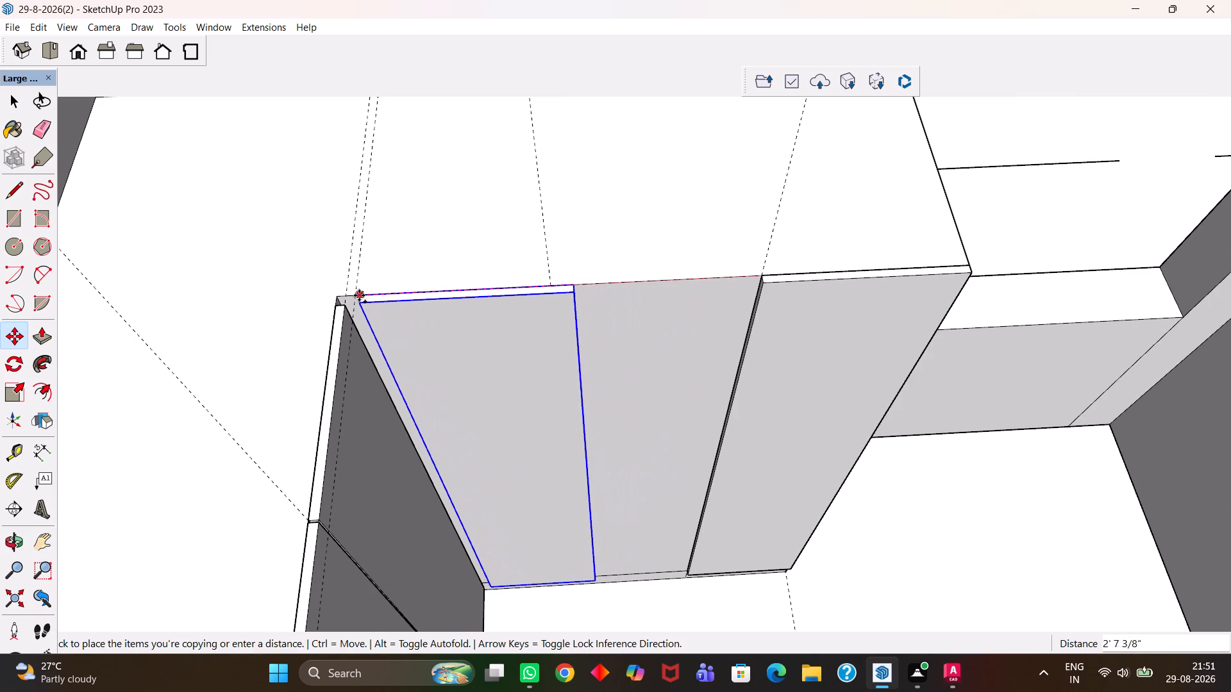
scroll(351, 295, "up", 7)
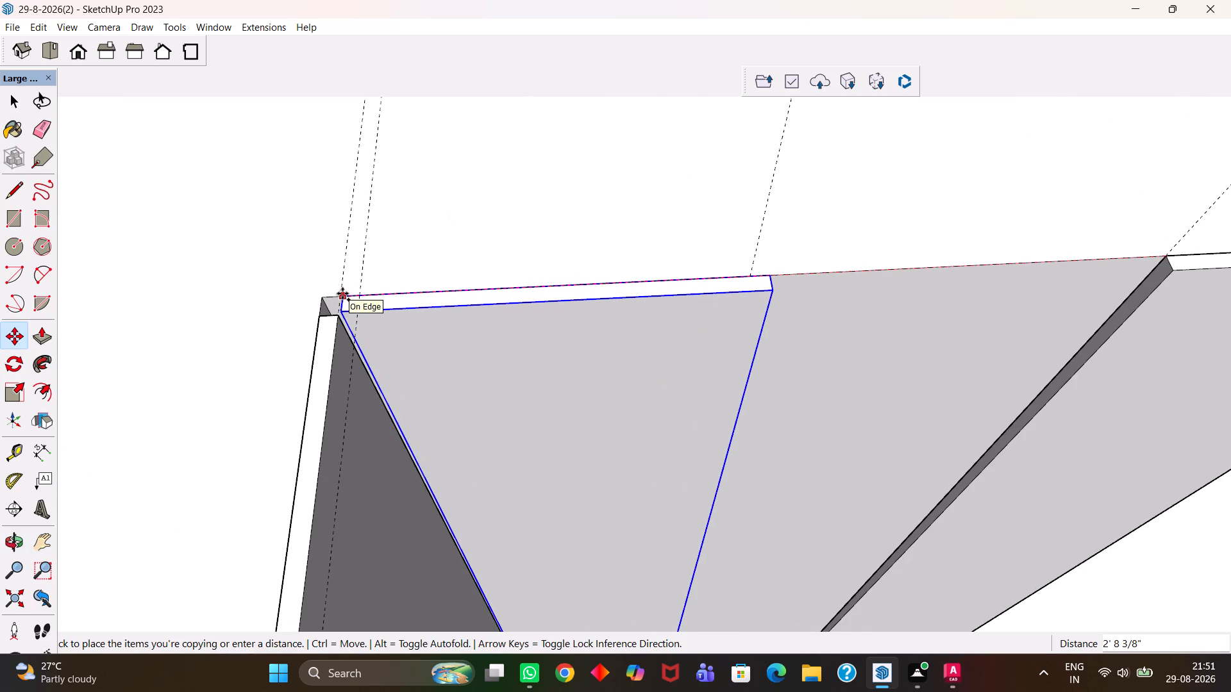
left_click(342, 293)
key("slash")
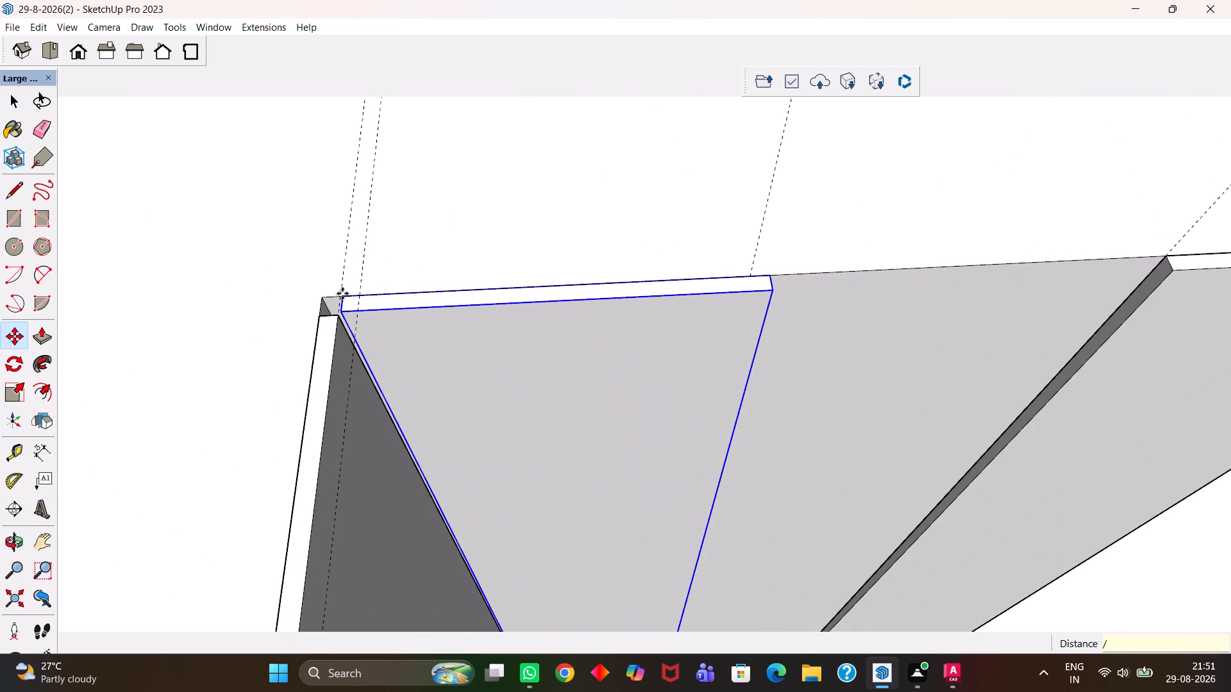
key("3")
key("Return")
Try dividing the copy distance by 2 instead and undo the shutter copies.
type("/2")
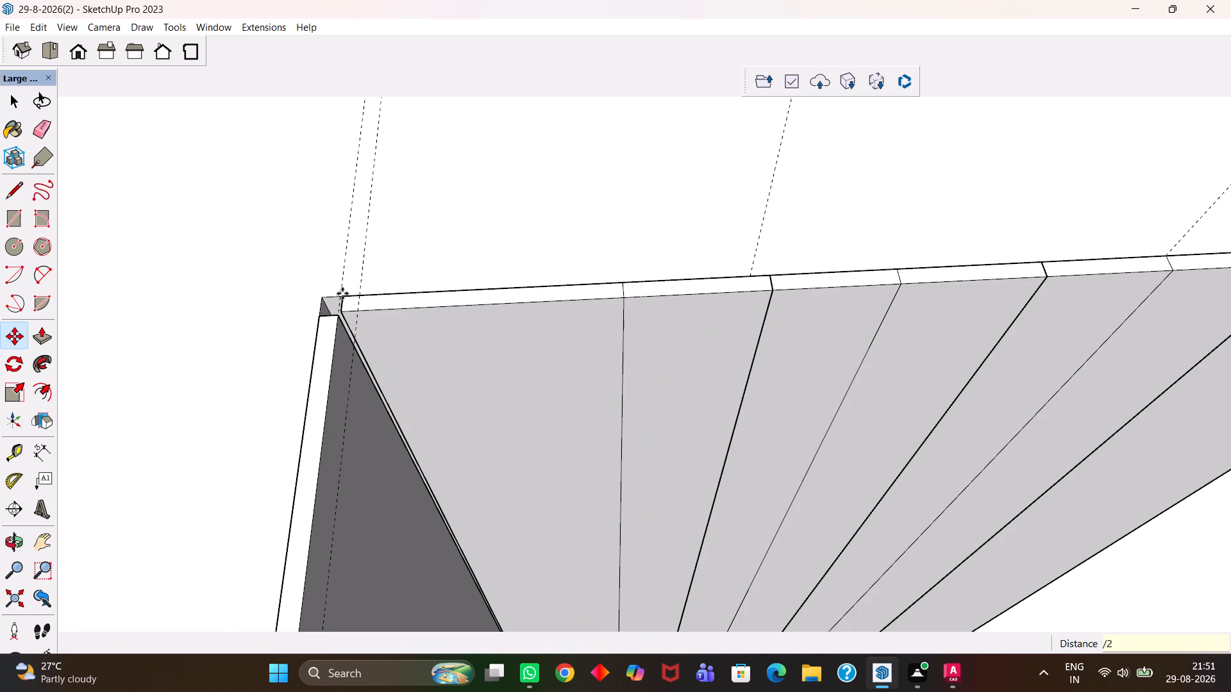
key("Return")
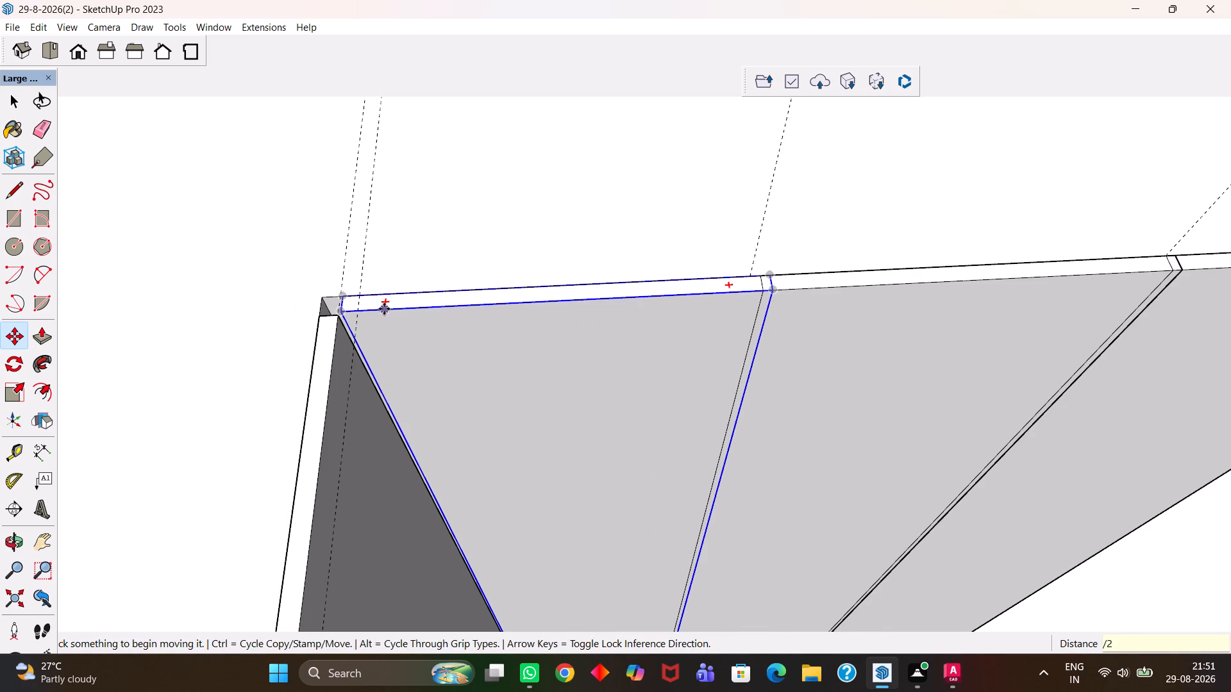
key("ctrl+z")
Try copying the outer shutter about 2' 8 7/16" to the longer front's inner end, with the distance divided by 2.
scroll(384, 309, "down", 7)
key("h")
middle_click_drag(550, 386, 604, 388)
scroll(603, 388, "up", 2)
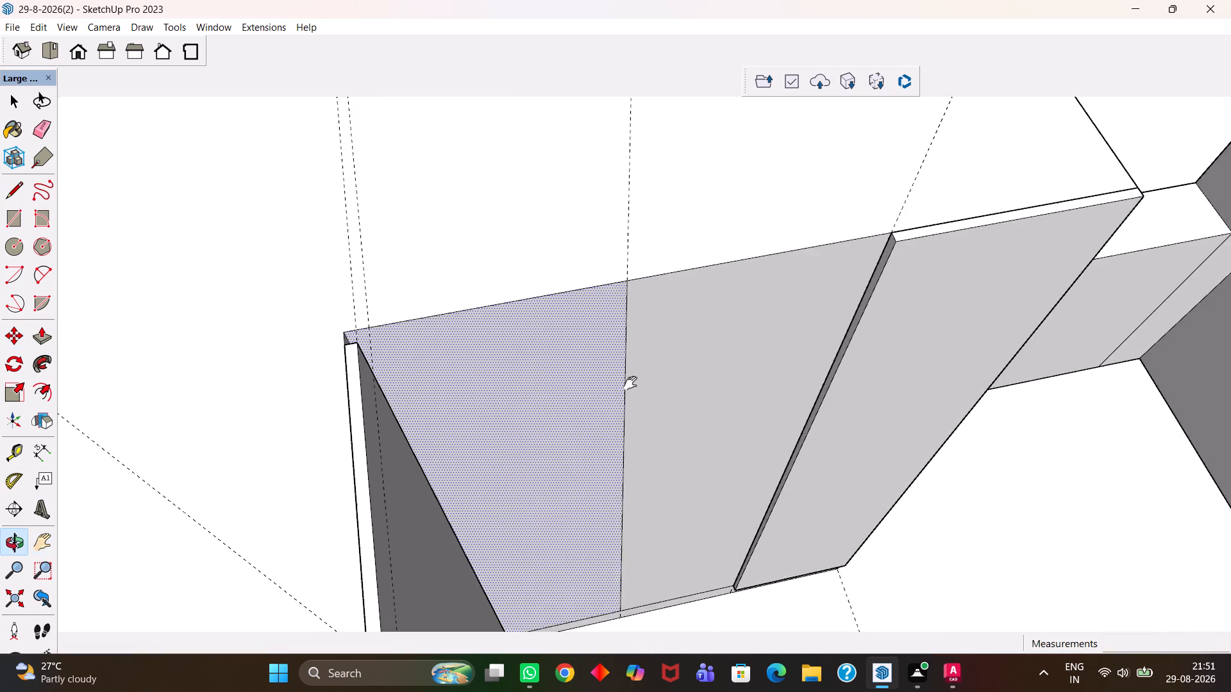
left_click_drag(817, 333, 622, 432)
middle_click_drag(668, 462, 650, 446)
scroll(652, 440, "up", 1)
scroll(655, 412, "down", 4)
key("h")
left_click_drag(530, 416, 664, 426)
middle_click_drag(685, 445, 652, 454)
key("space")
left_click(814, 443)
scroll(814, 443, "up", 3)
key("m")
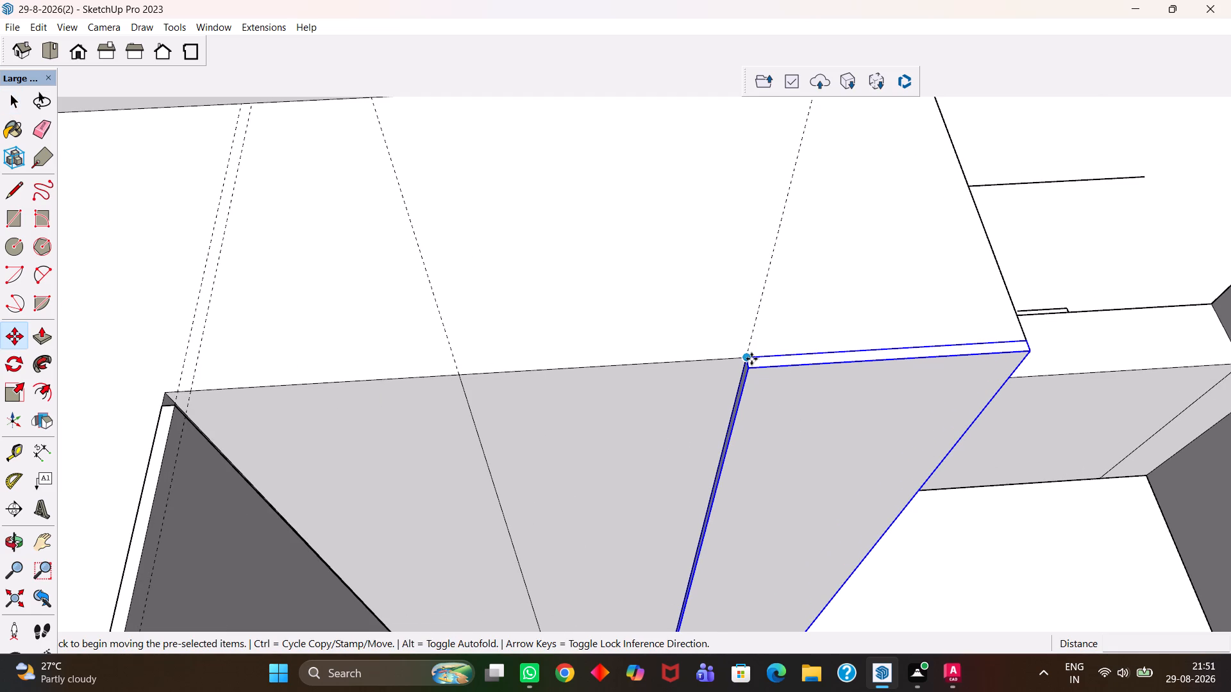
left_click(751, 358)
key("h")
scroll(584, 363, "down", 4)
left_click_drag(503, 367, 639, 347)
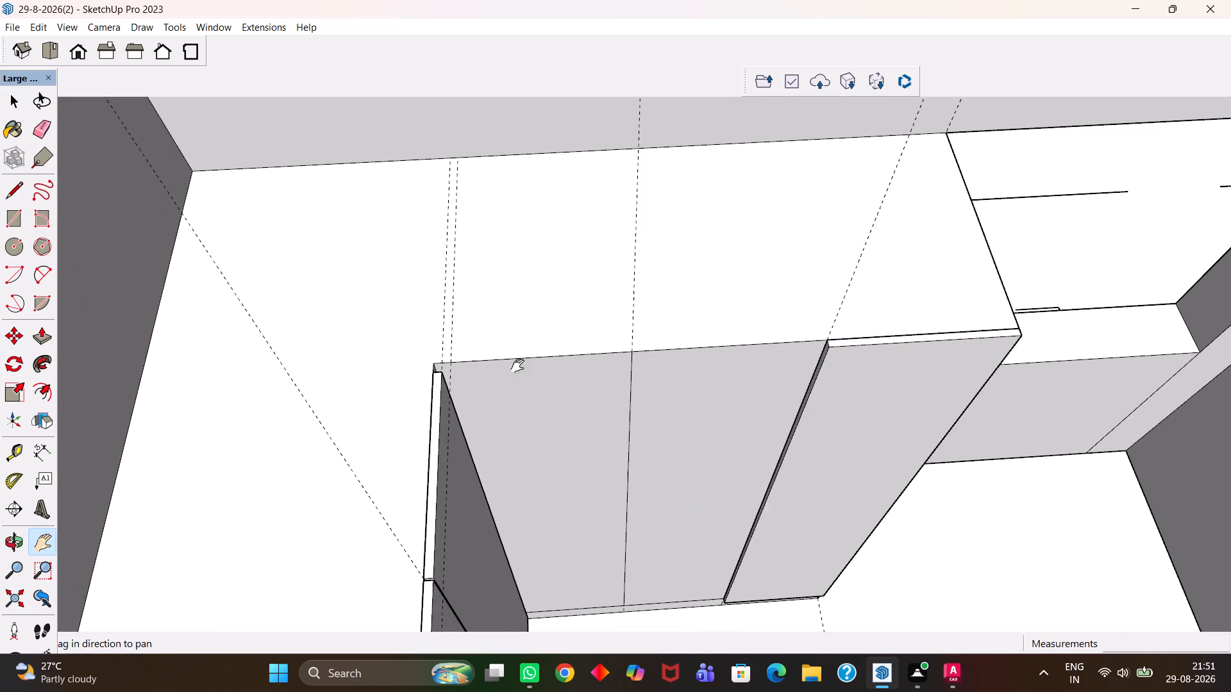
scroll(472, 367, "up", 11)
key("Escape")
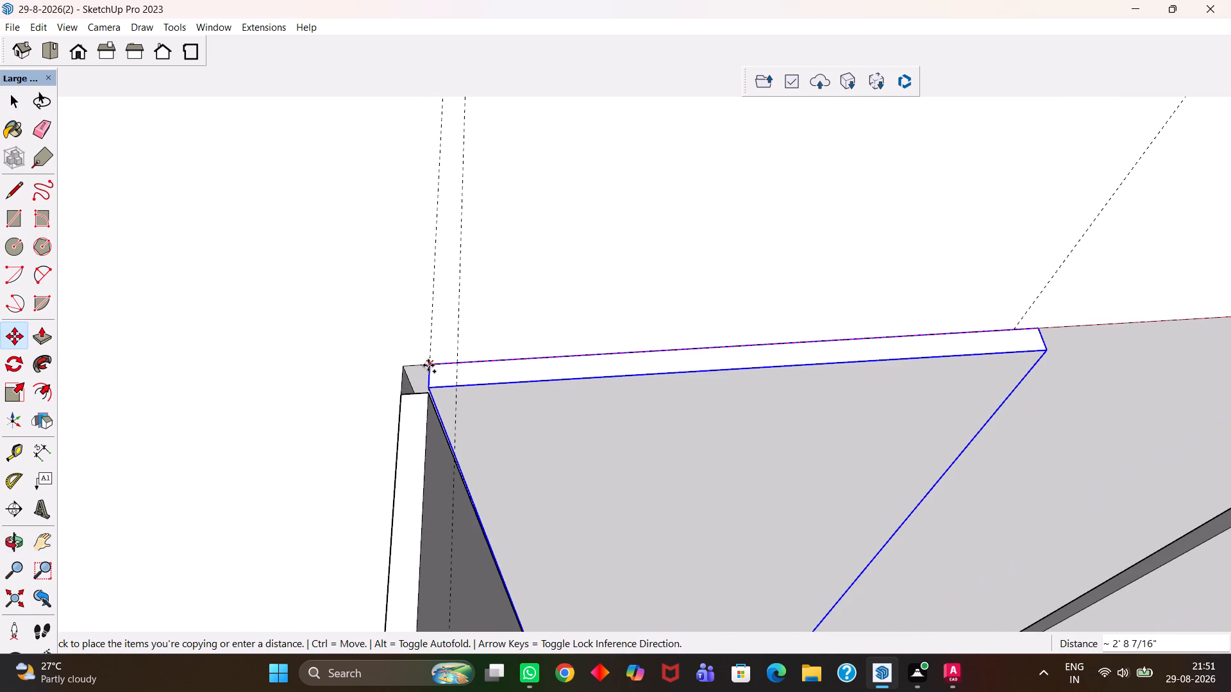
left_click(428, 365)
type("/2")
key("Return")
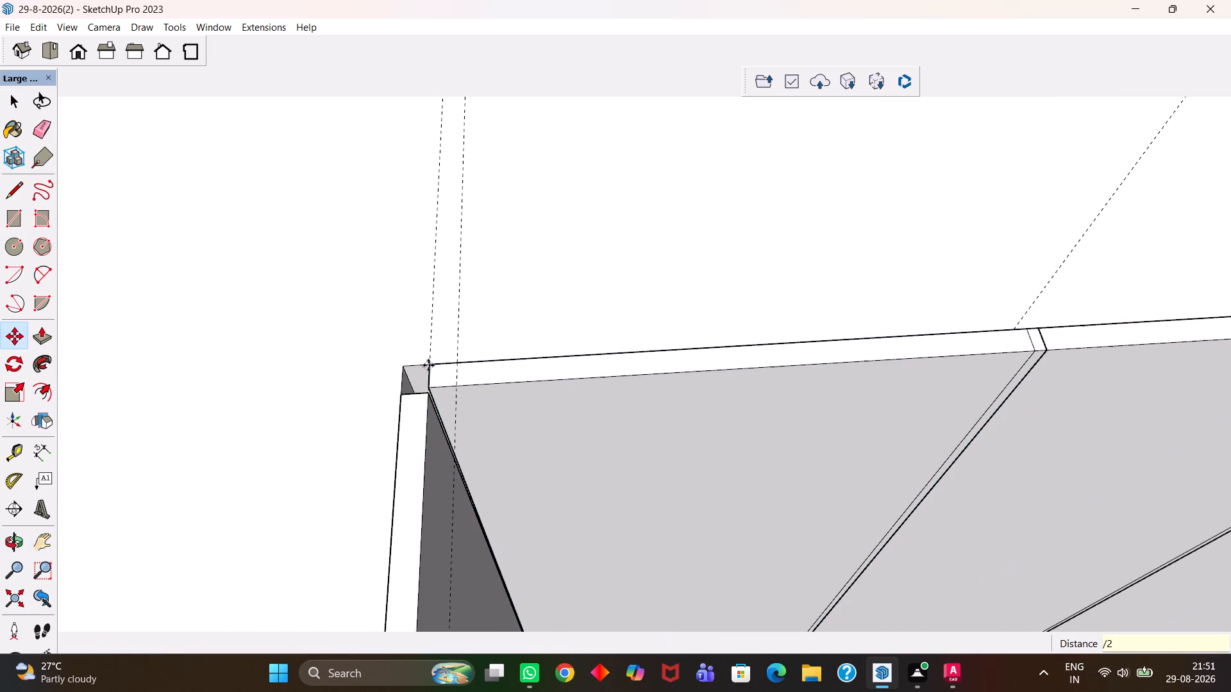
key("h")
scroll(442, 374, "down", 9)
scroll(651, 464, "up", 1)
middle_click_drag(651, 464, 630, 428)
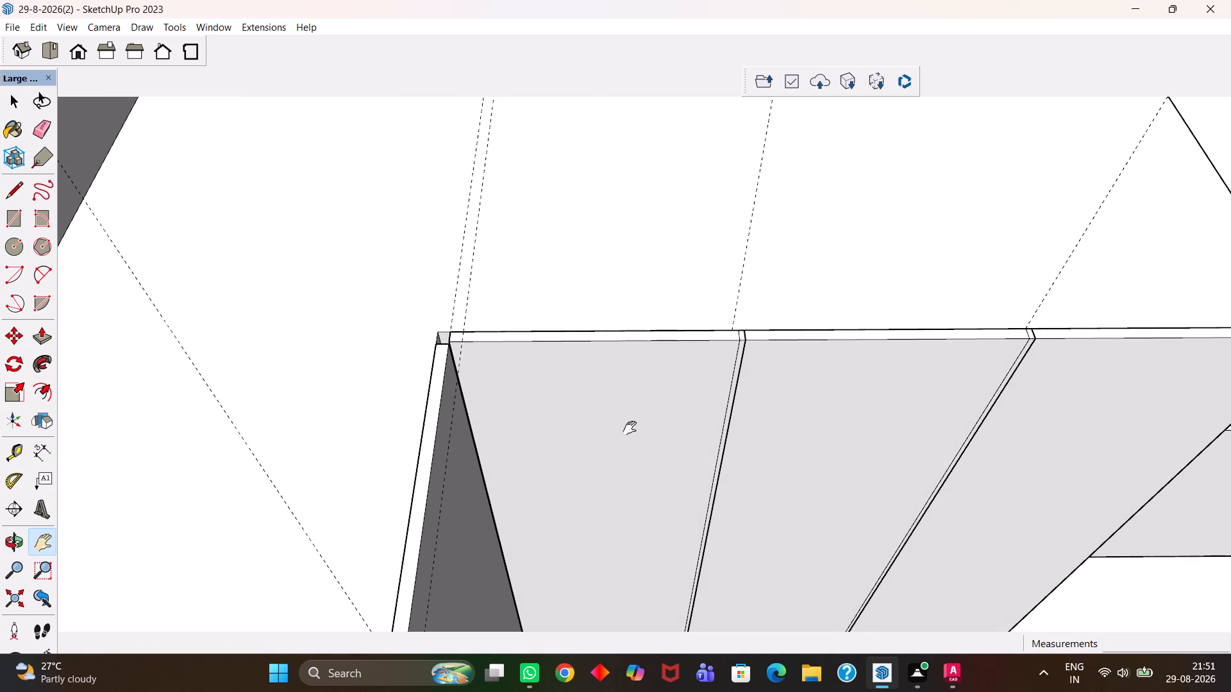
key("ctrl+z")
Inside the outer shutter's group, push its inner side face in by 4 mm and close the group.
scroll(705, 426, "down", 3)
middle_click_drag(701, 436, 724, 455)
key("h")
scroll(727, 455, "up", 1)
scroll(1021, 357, "up", 1)
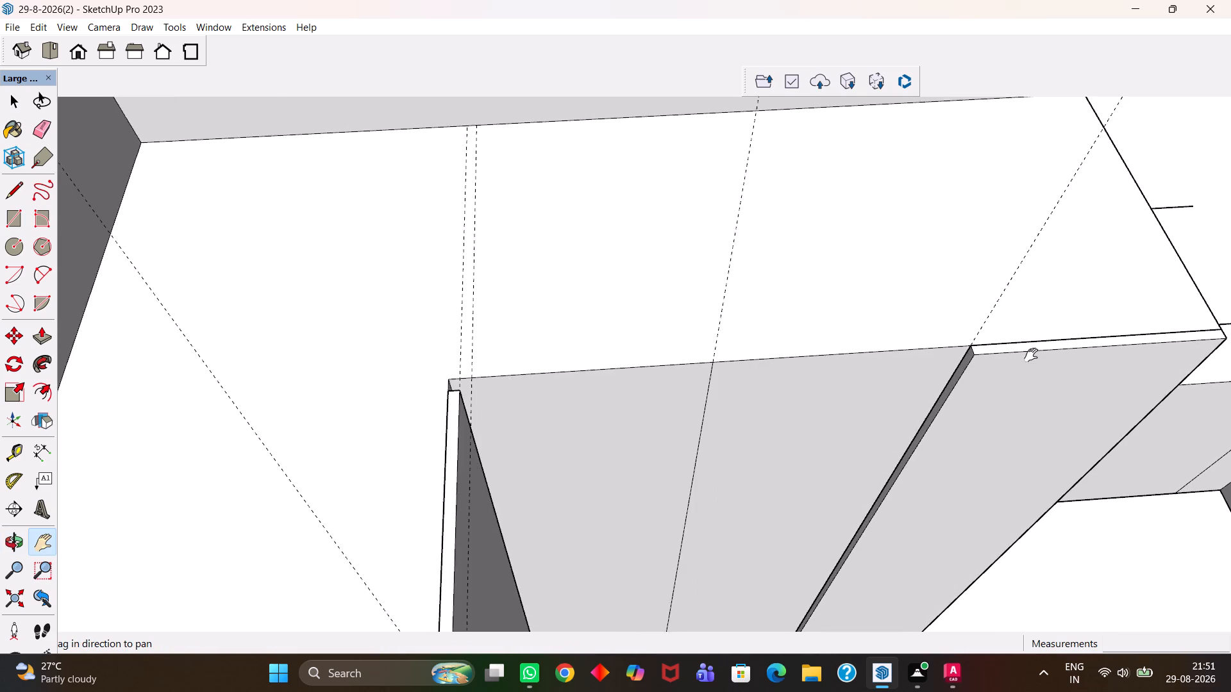
left_click_drag(1031, 355, 642, 368)
scroll(785, 373, "up", 4)
middle_click_drag(779, 377, 866, 361)
scroll(862, 360, "up", 1)
middle_click_drag(476, 367, 590, 363)
scroll(571, 367, "up", 1)
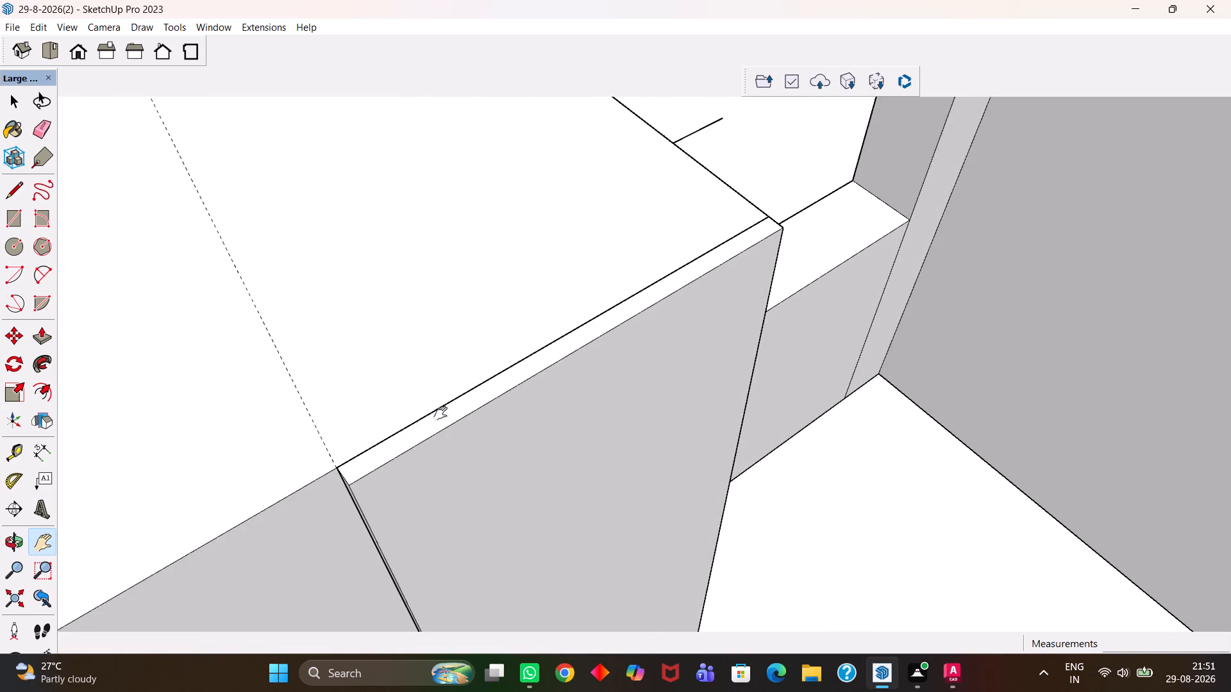
left_click_drag(428, 415, 782, 281)
scroll(670, 373, "up", 3)
middle_click_drag(683, 391, 666, 386)
scroll(669, 386, "up", 6)
key("space")
double_click(716, 372)
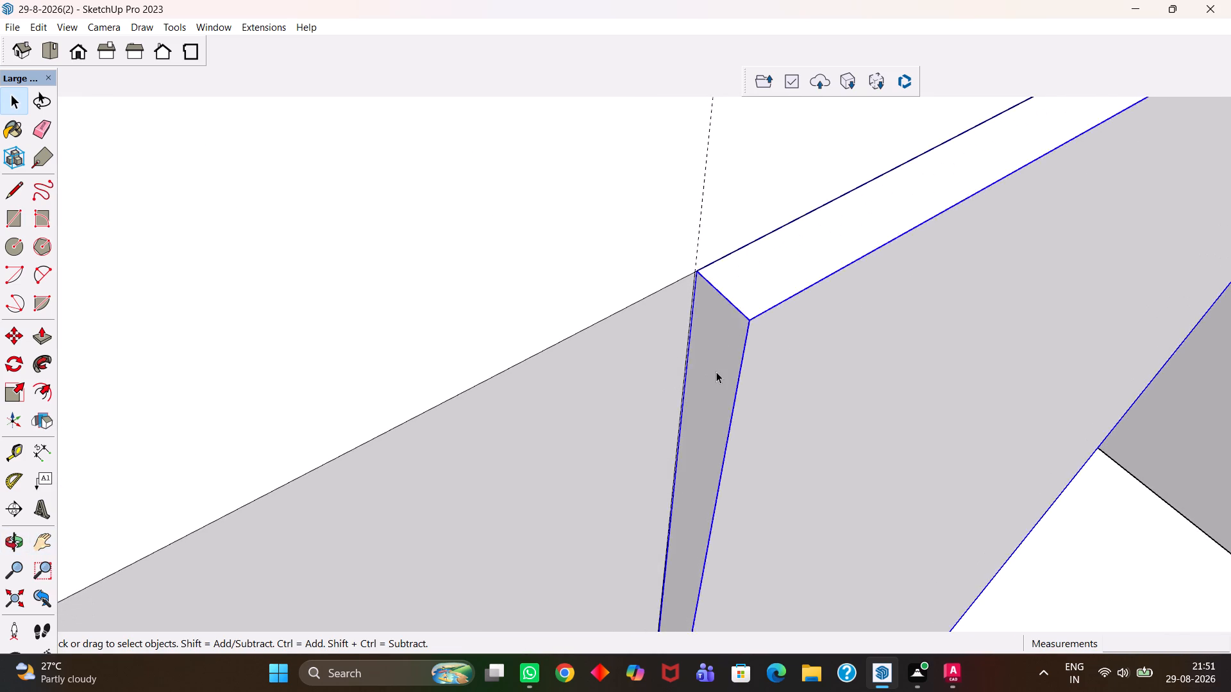
left_click(717, 365)
key("p")
left_click(714, 364)
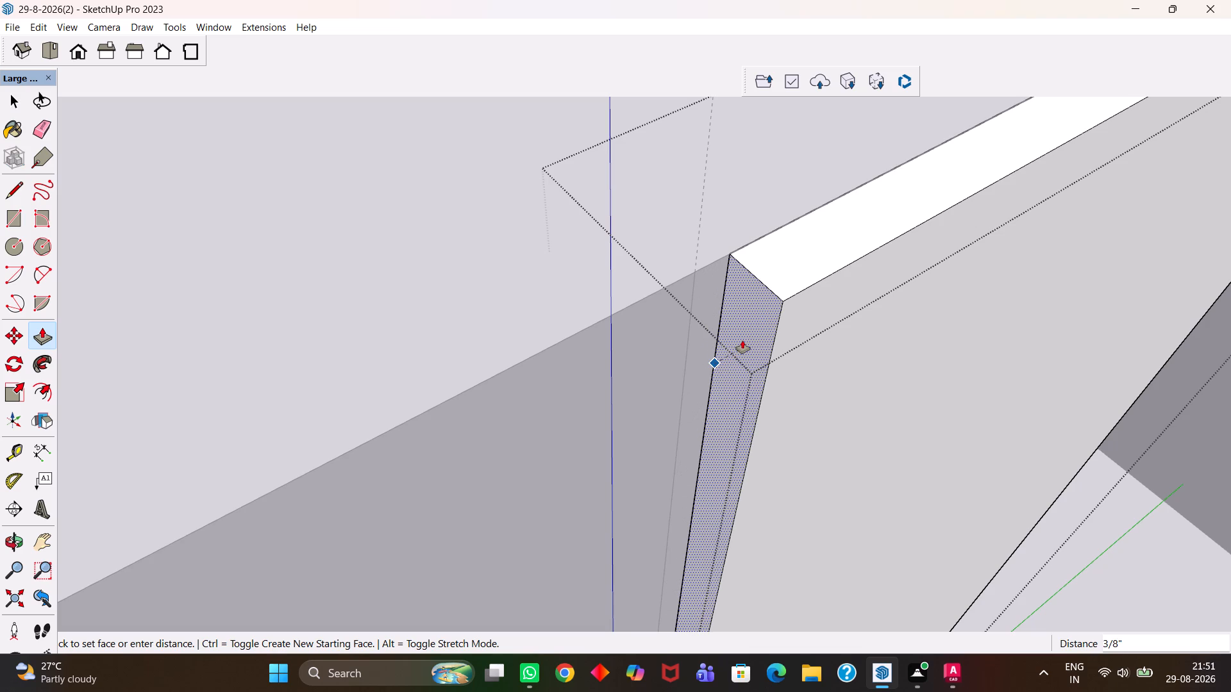
type("4mm")
key("Return")
key("h")
scroll(740, 338, "down", 16)
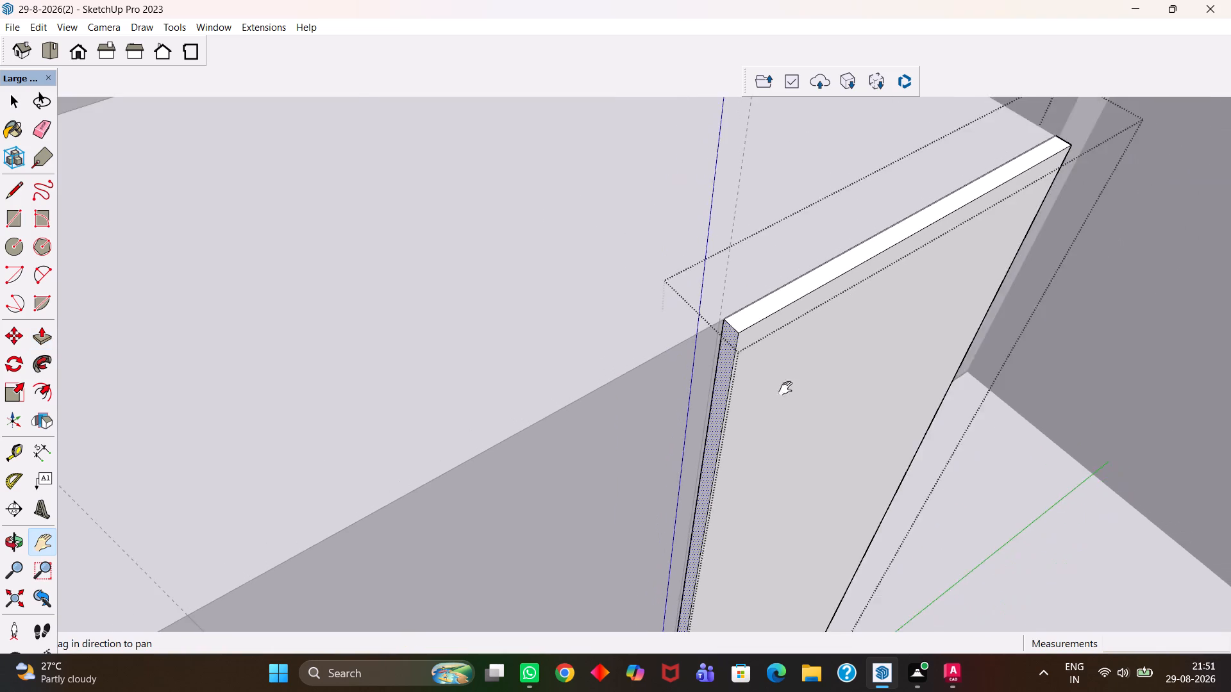
middle_click_drag(805, 394, 681, 406)
scroll(782, 407, "up", 1)
scroll(741, 410, "down", 7)
scroll(706, 459, "up", 1)
middle_click_drag(710, 463, 661, 470)
scroll(624, 452, "down", 6)
left_click_drag(594, 475, 614, 368)
scroll(609, 379, "down", 5)
key("space")
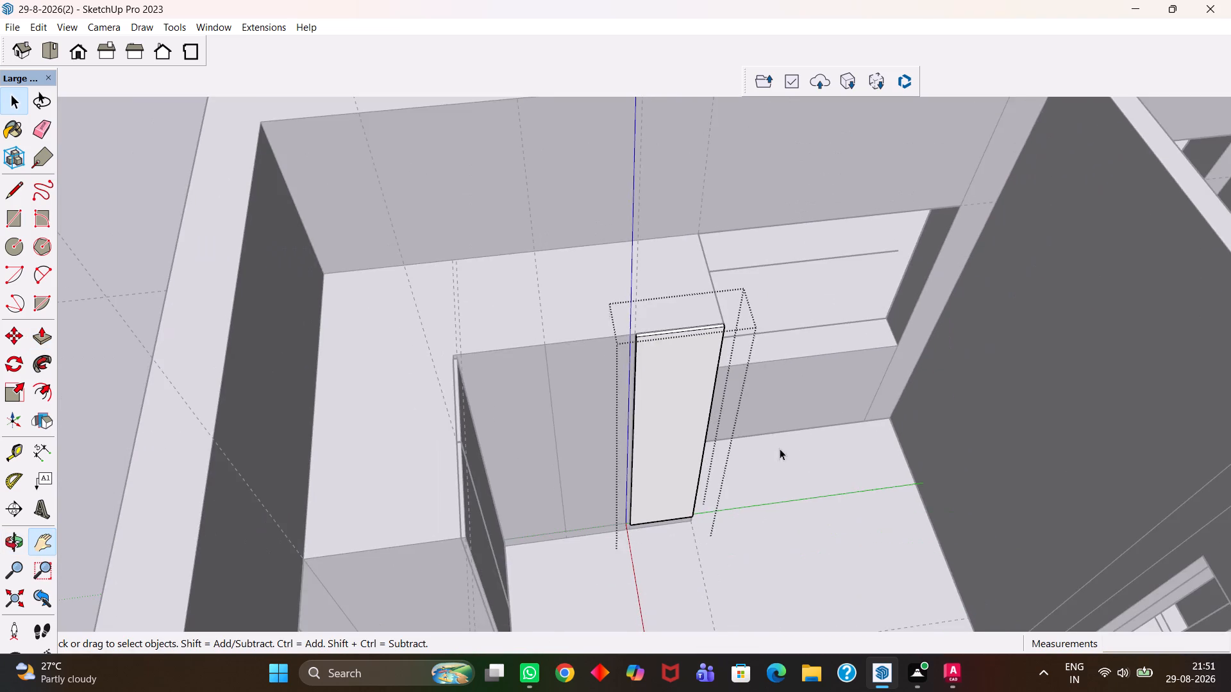
left_click(826, 456)
Copy the outer shutter about 2' 8 9/16" along the longer front to its inner end, dividing the distance by 2.
left_click(694, 399)
scroll(662, 340, "up", 7)
middle_click_drag(641, 336, 648, 370)
key("m")
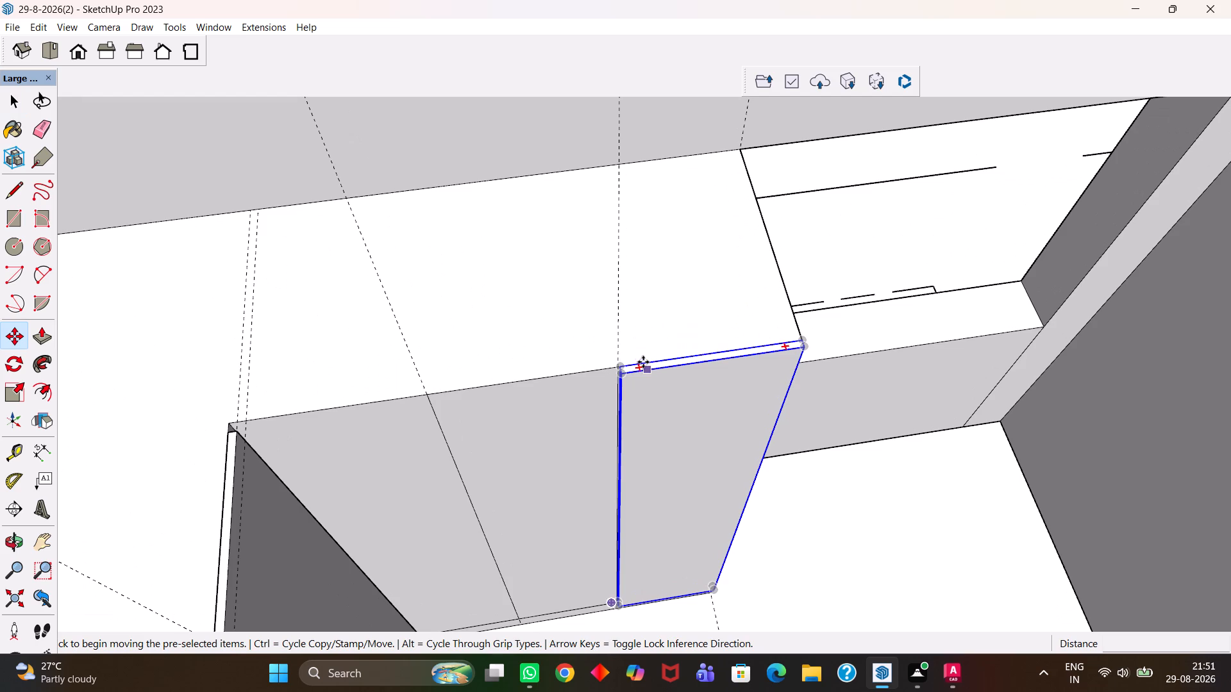
left_click(618, 362)
key("h")
scroll(556, 372, "down", 5)
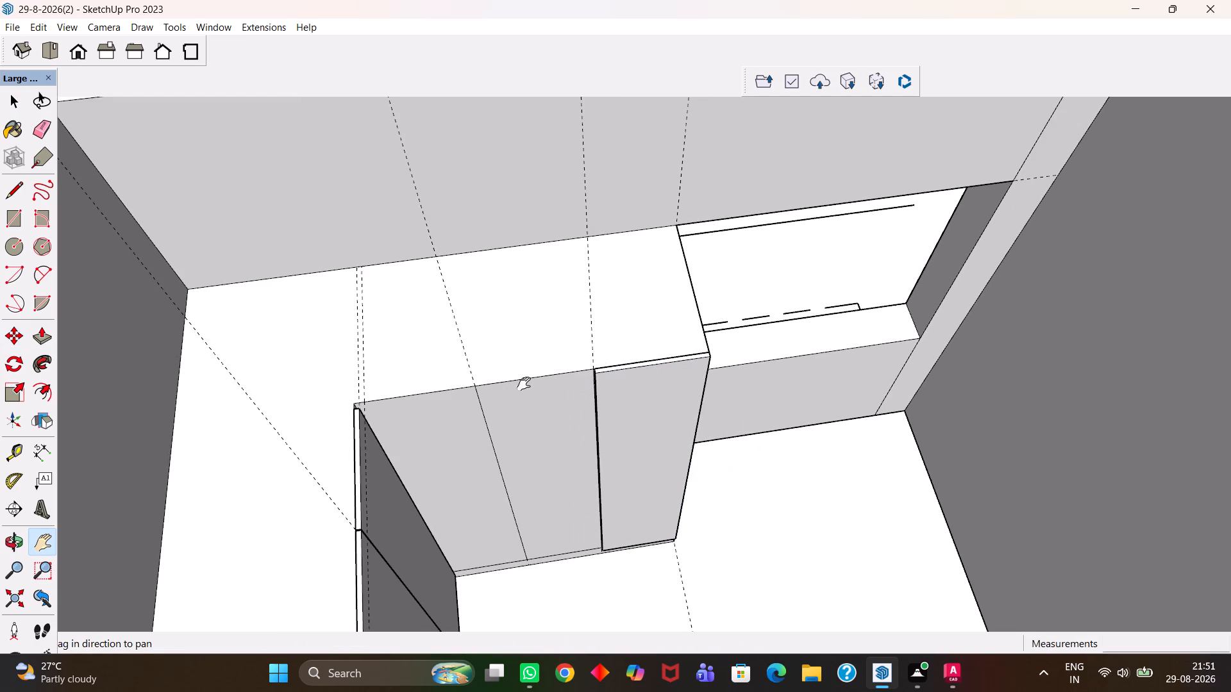
left_click_drag(498, 365, 634, 343)
scroll(492, 406, "up", 13)
middle_click_drag(510, 367, 497, 367)
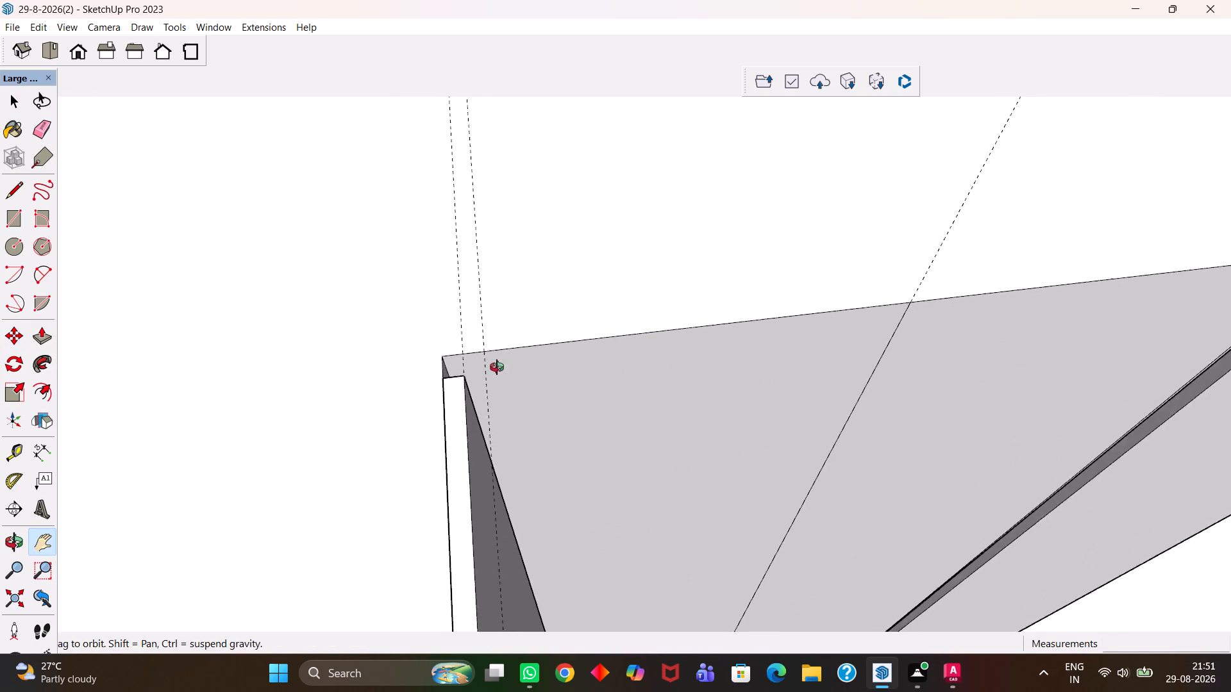
middle_click_drag(497, 367, 484, 367)
scroll(484, 367, "up", 2)
key("Escape")
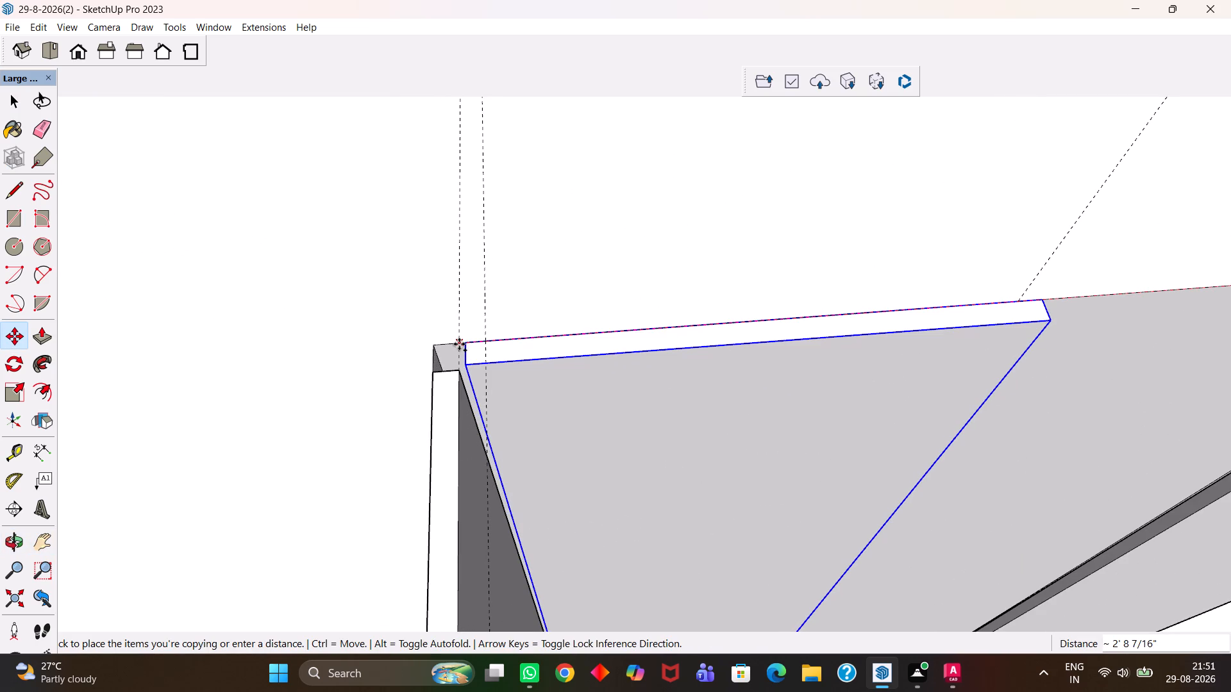
scroll(456, 343, "up", 4)
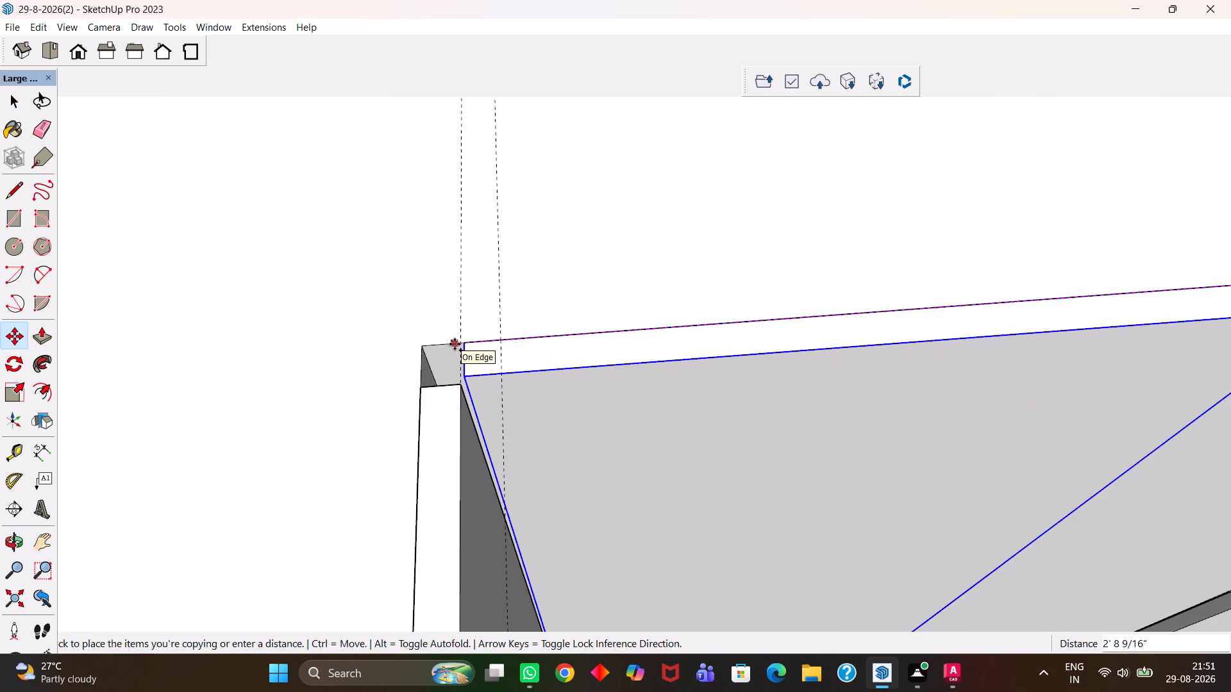
left_click(455, 344)
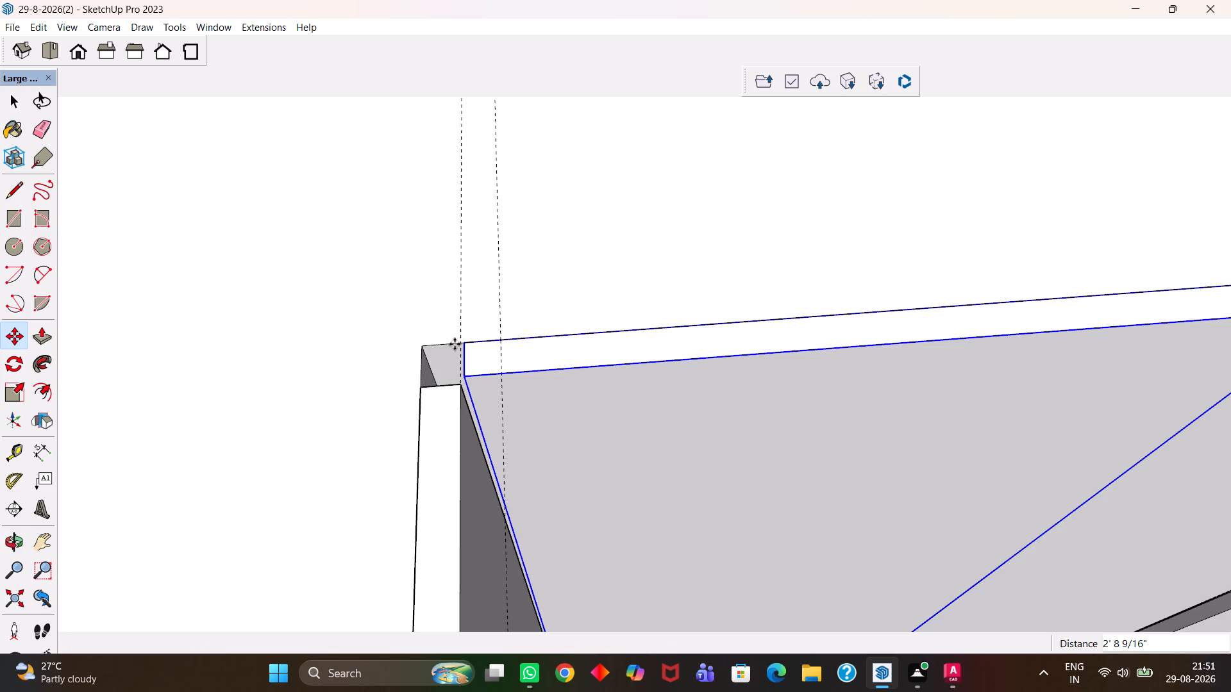
key("slash")
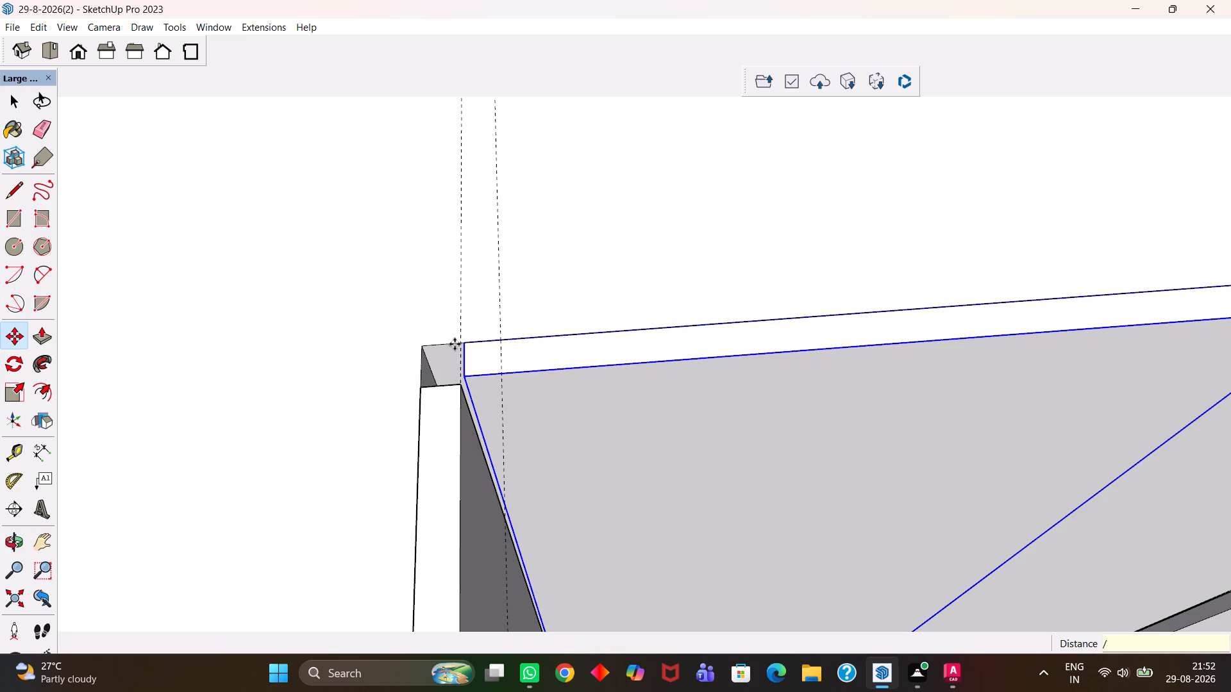
key("2")
key("Return")
Move the innermost shutter slightly so its front top corner meets the corner of the L's adjoining wing.
key("h")
scroll(458, 354, "up", 1)
scroll(463, 370, "down", 2)
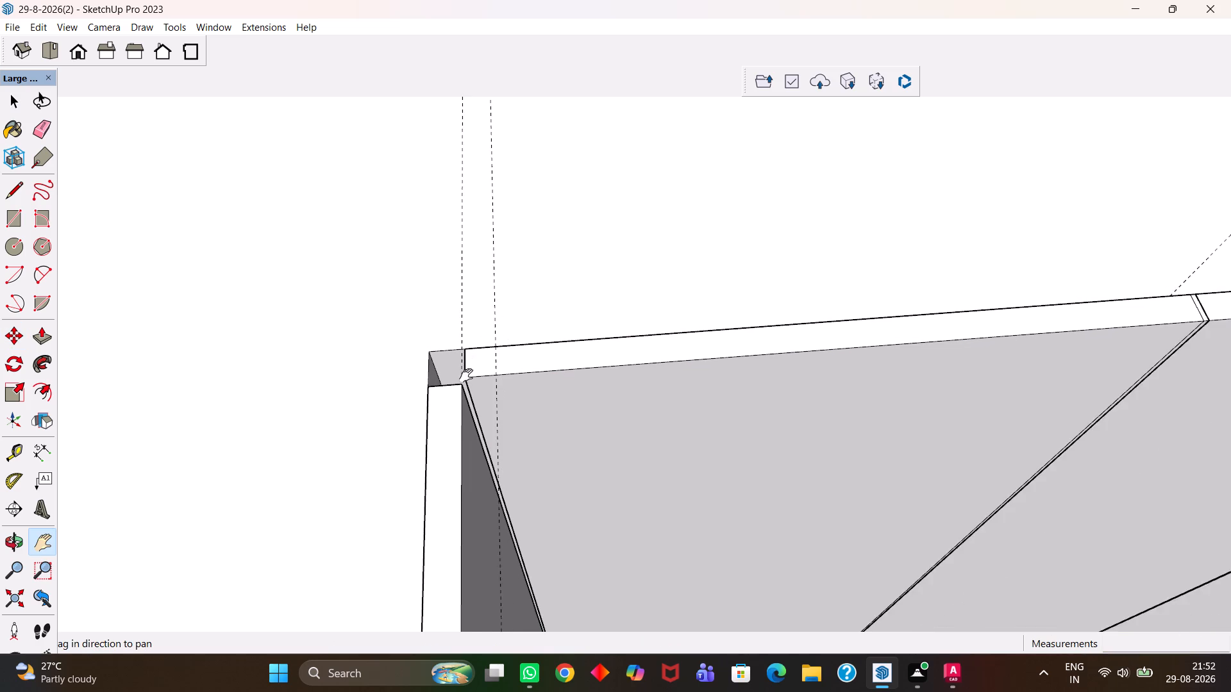
scroll(466, 375, "down", 7)
left_click_drag(1179, 498, 655, 406)
scroll(529, 389, "down", 5)
left_click_drag(493, 428, 790, 424)
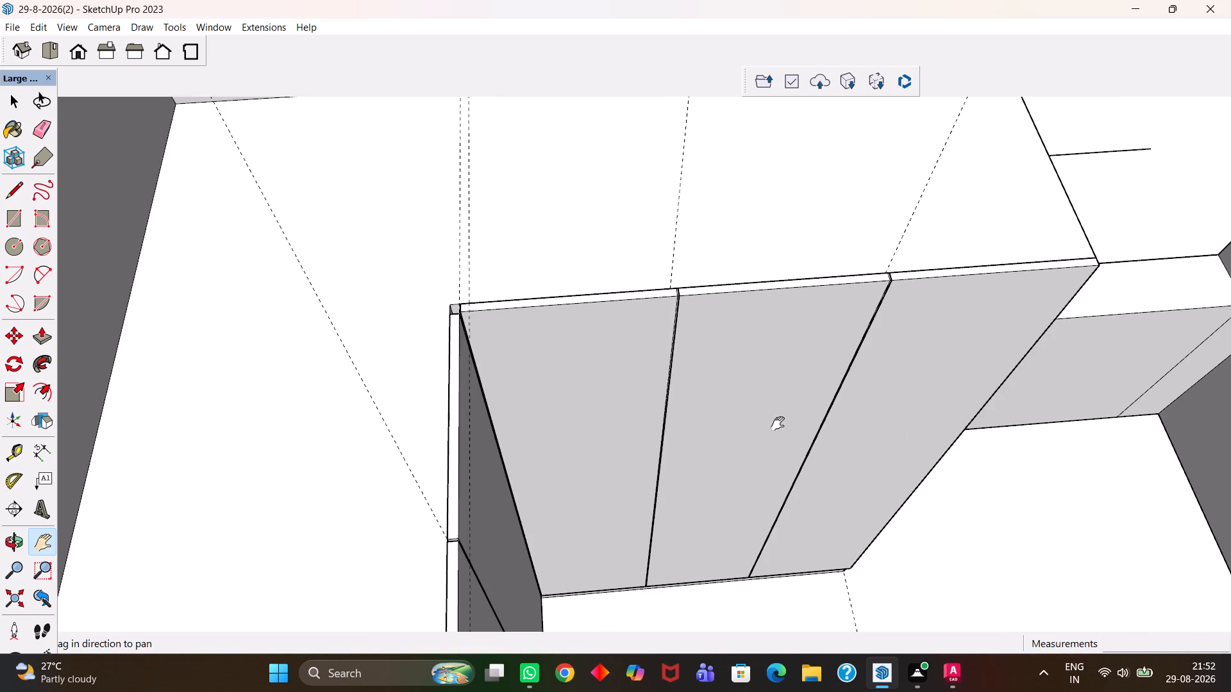
scroll(639, 316, "up", 5)
key("space")
left_click(604, 350)
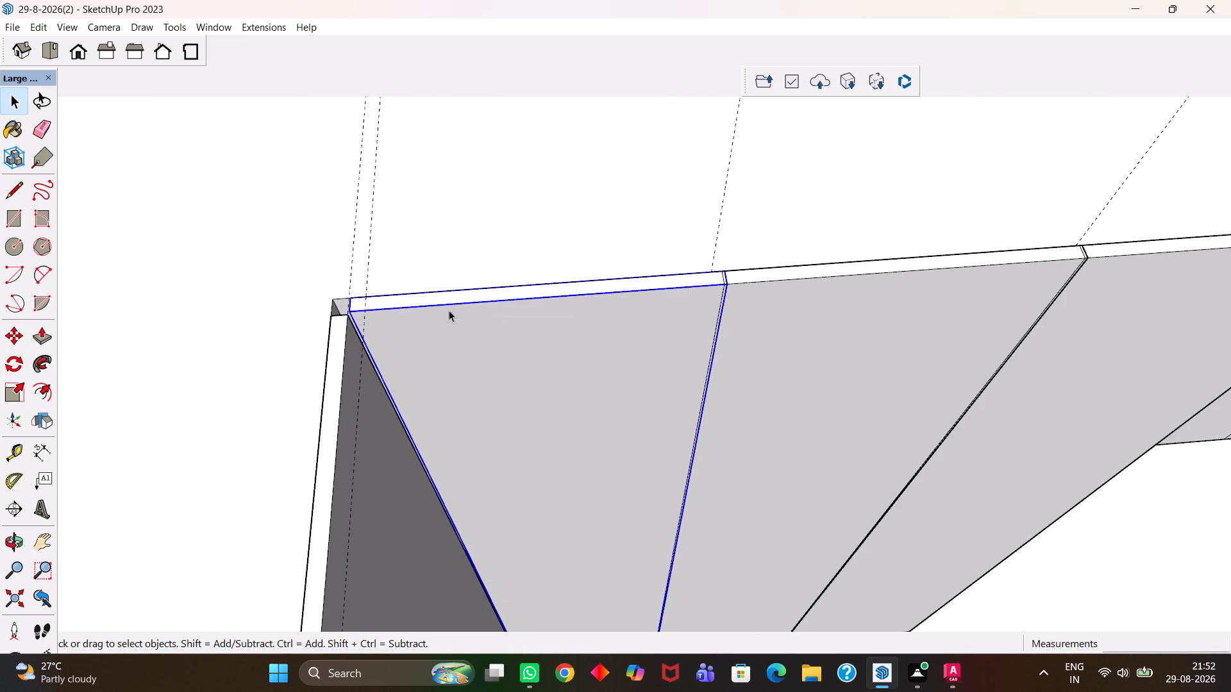
scroll(435, 308, "up", 5)
key("m")
left_click(308, 311)
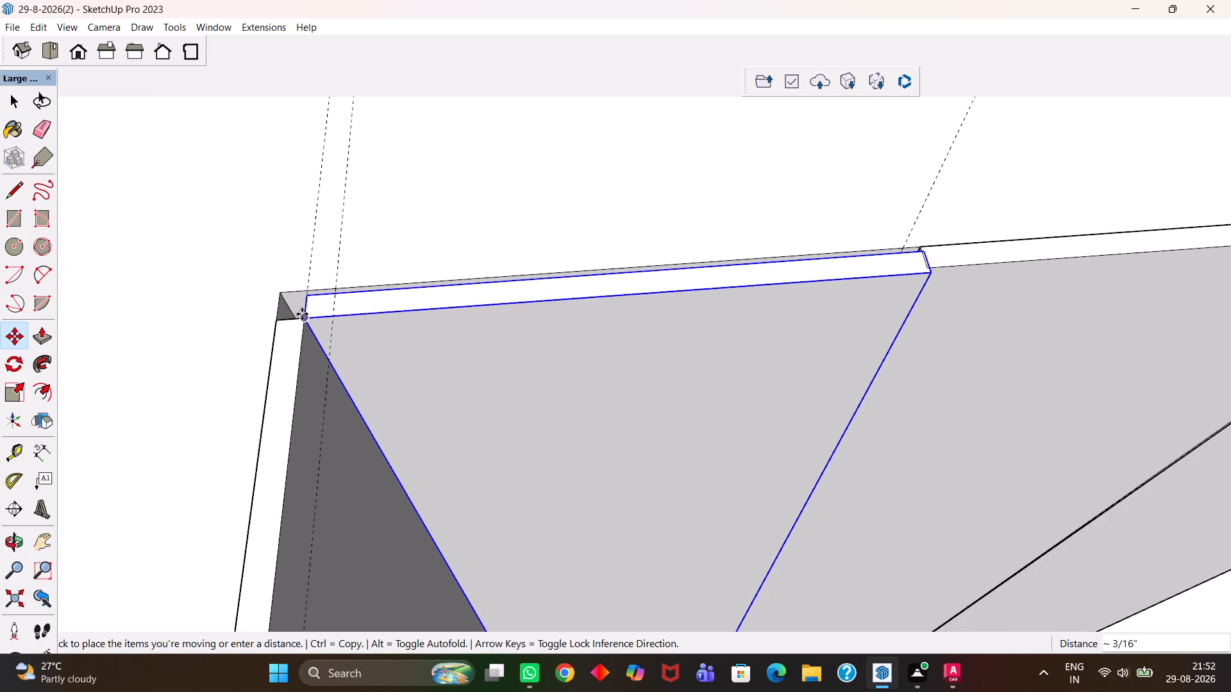
left_click(301, 309)
Examine the joints between the three shutters along the longer front's top edge.
key("h")
scroll(410, 318, "down", 9)
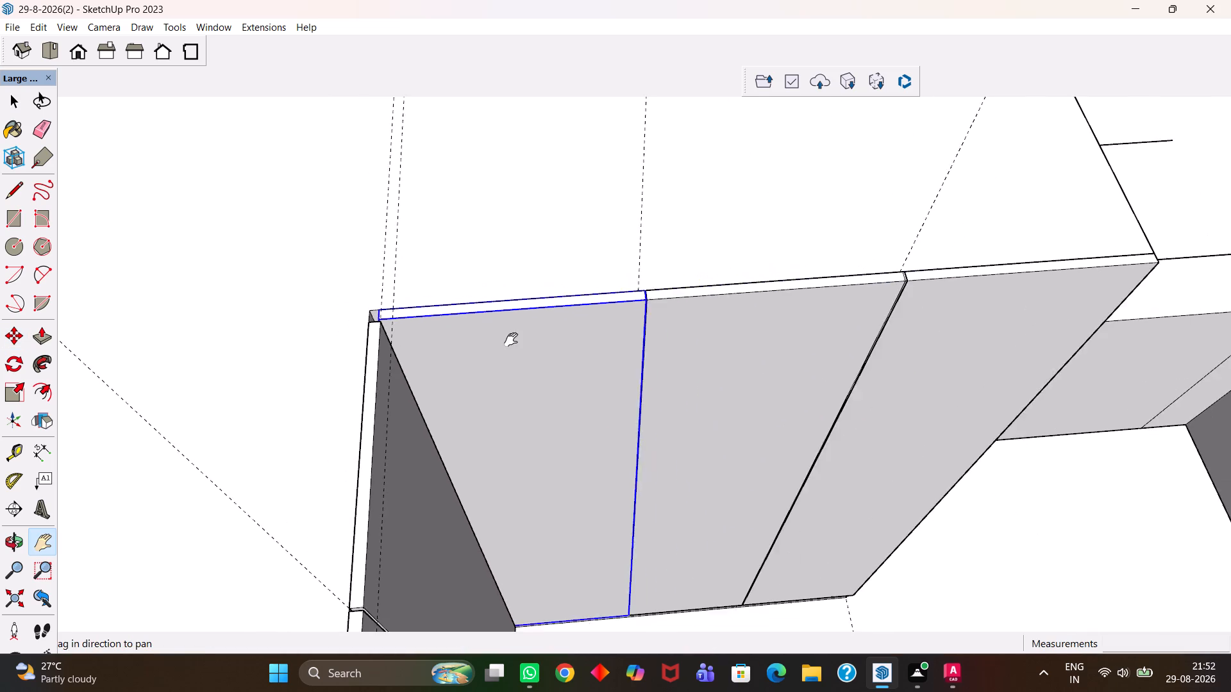
scroll(511, 340, "down", 4)
scroll(633, 313, "up", 16)
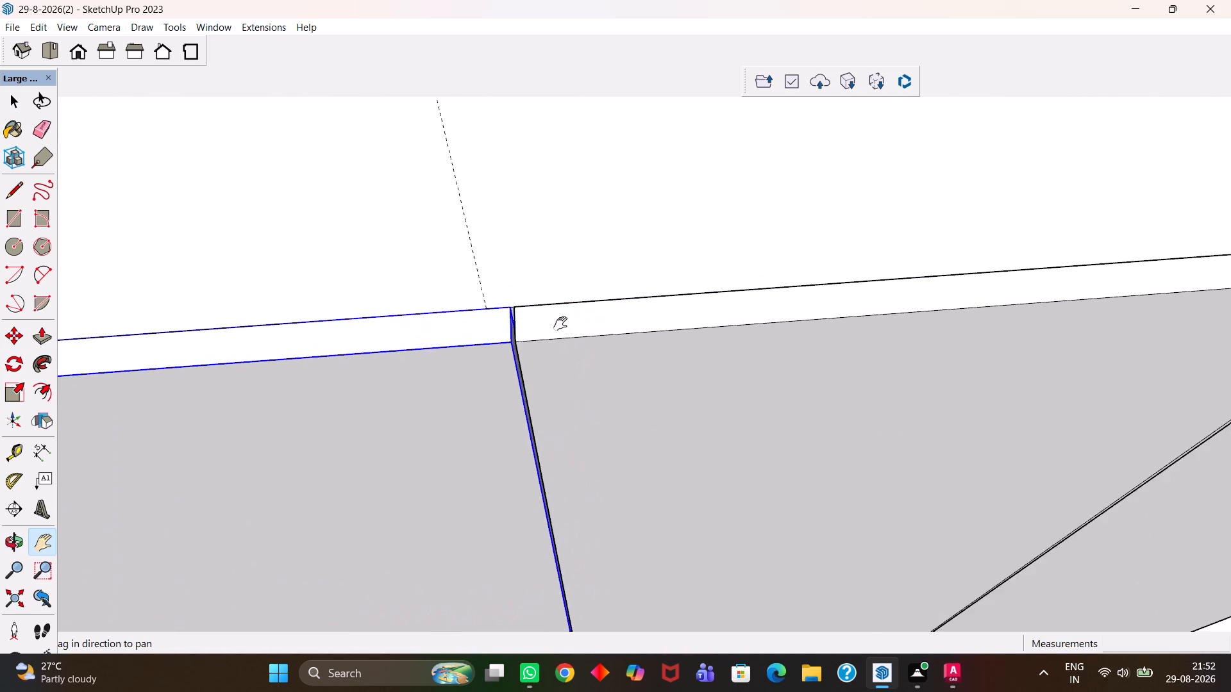
scroll(560, 324, "up", 7)
scroll(560, 324, "down", 16)
key("h")
left_click_drag(938, 372, 764, 377)
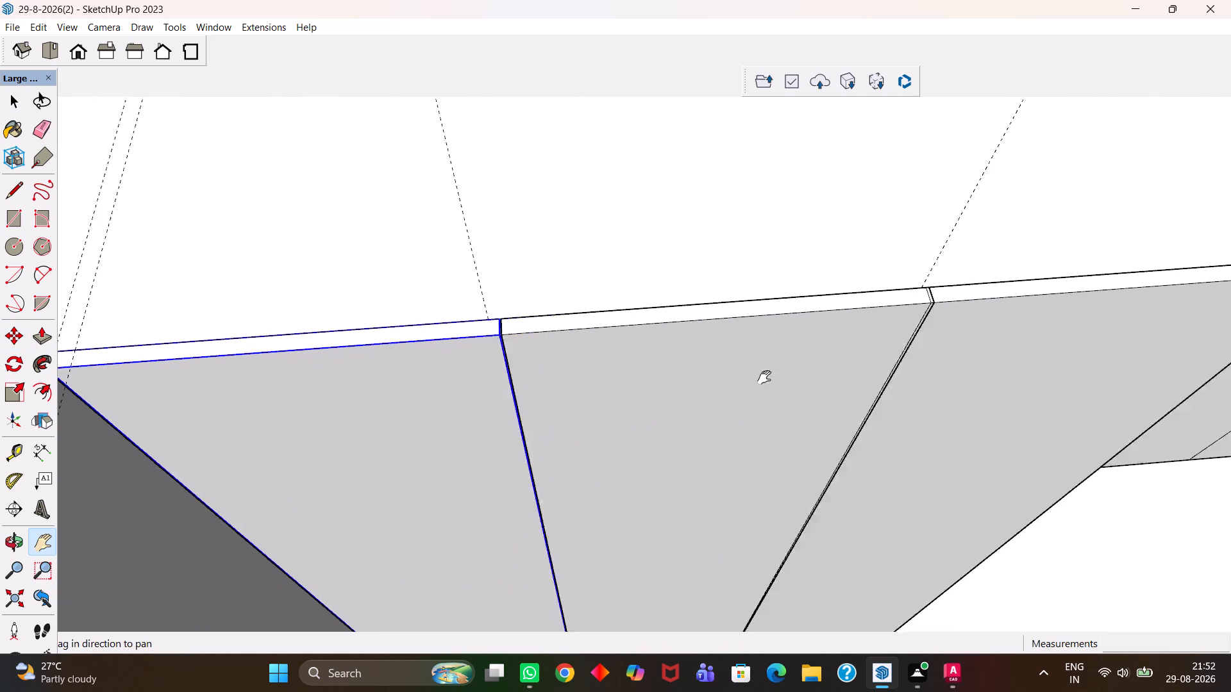
left_click_drag(764, 377, 576, 371)
scroll(585, 363, "down", 5)
middle_click_drag(679, 409, 599, 381)
scroll(551, 315, "up", 2)
middle_click_drag(549, 318, 584, 362)
scroll(584, 362, "up", 2)
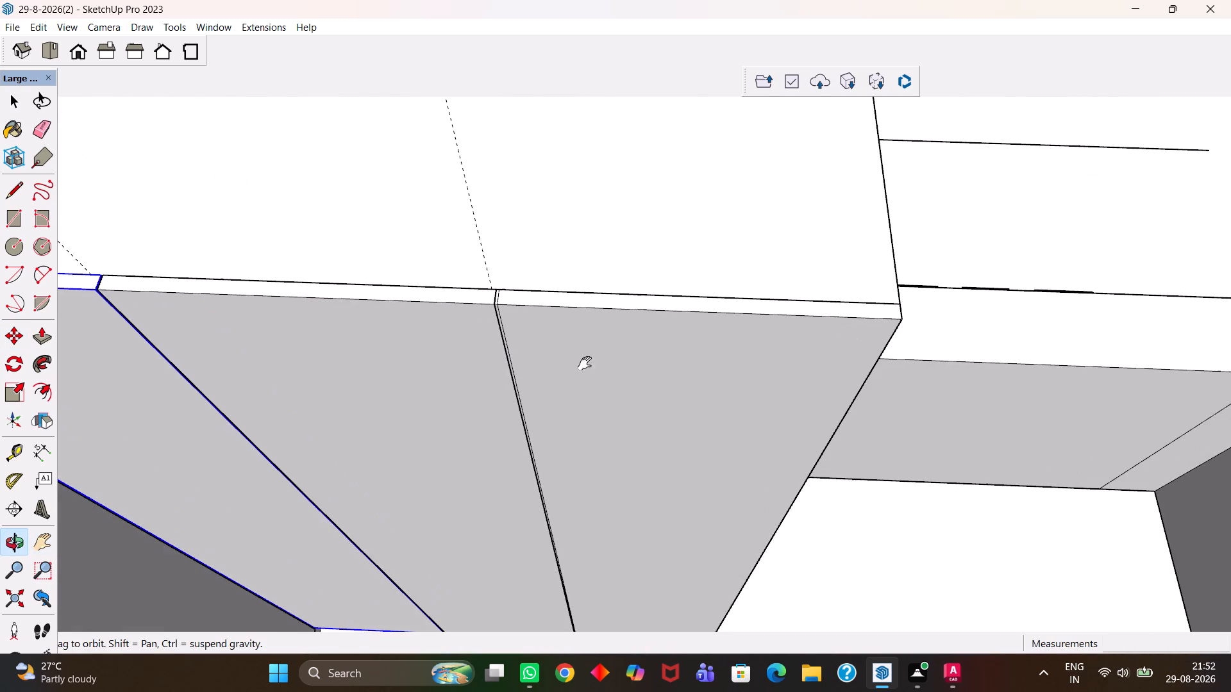
Open the outermost shutter's group and select its outer side face at the wardrobe's end.
key("space")
left_click(604, 359)
key("h")
scroll(565, 375, "down", 4)
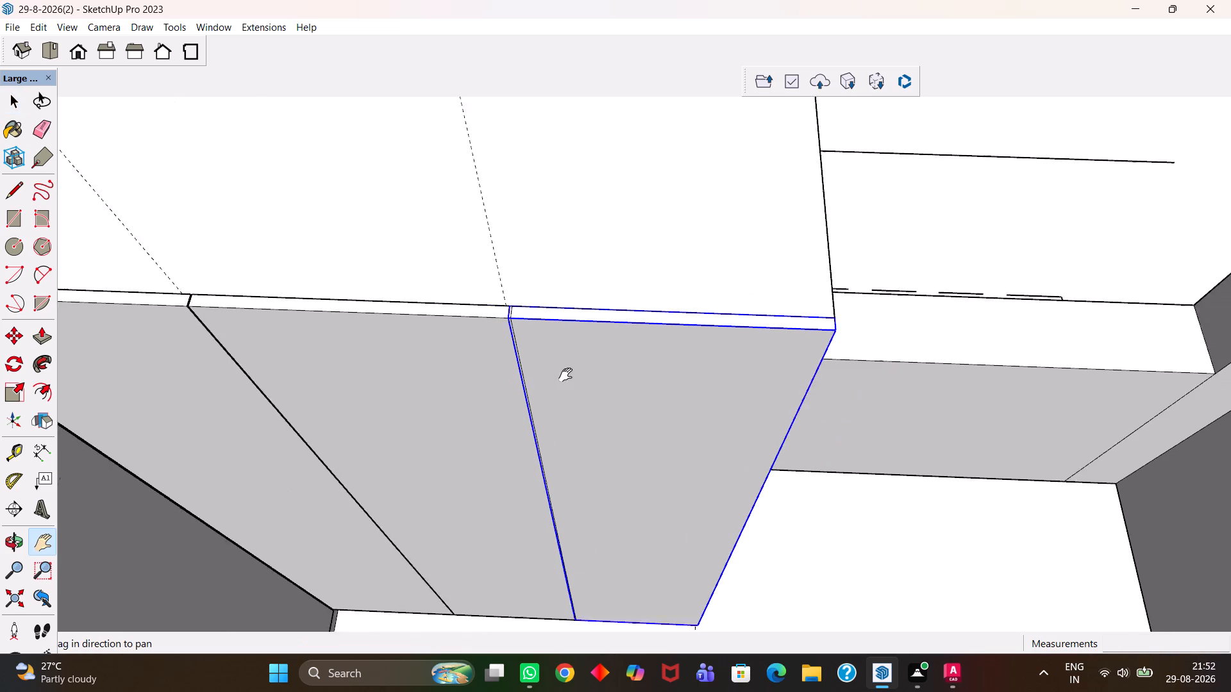
scroll(565, 375, "down", 2)
left_click_drag(543, 370, 712, 403)
middle_click_drag(846, 429, 693, 391)
middle_click_drag(630, 370, 544, 325)
scroll(551, 328, "up", 1)
scroll(846, 452, "up", 4)
middle_click_drag(857, 461, 754, 421)
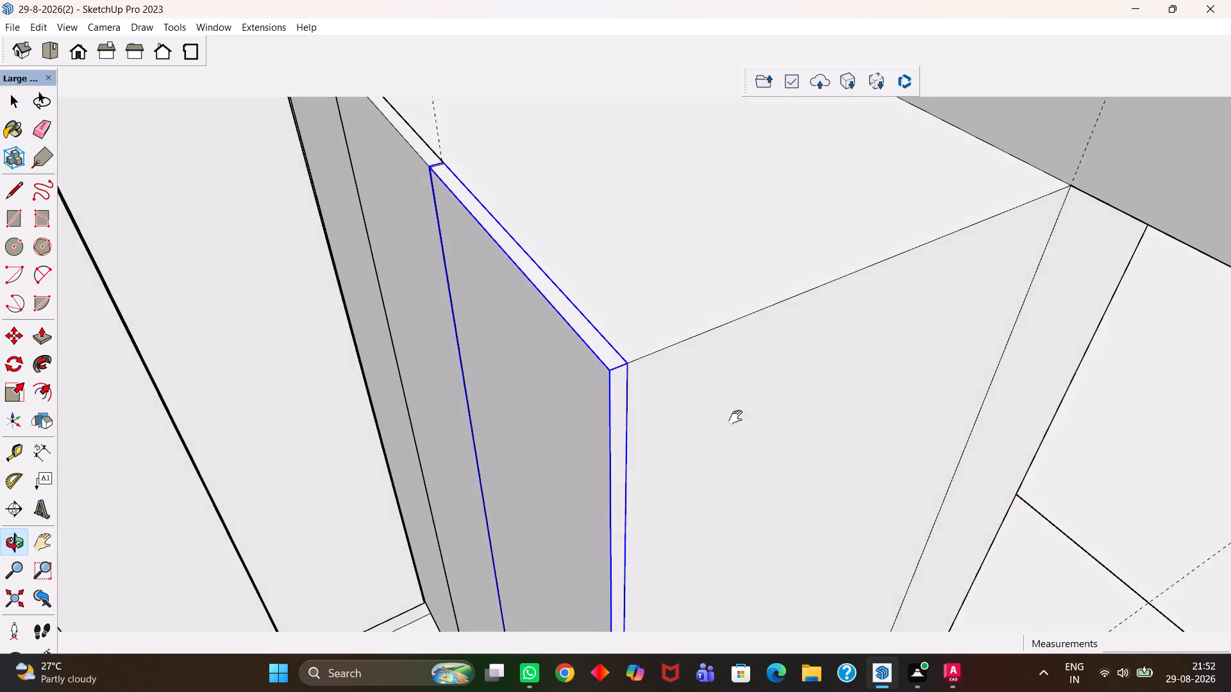
scroll(650, 415, "up", 4)
key("space")
double_click(603, 383)
left_click(602, 375)
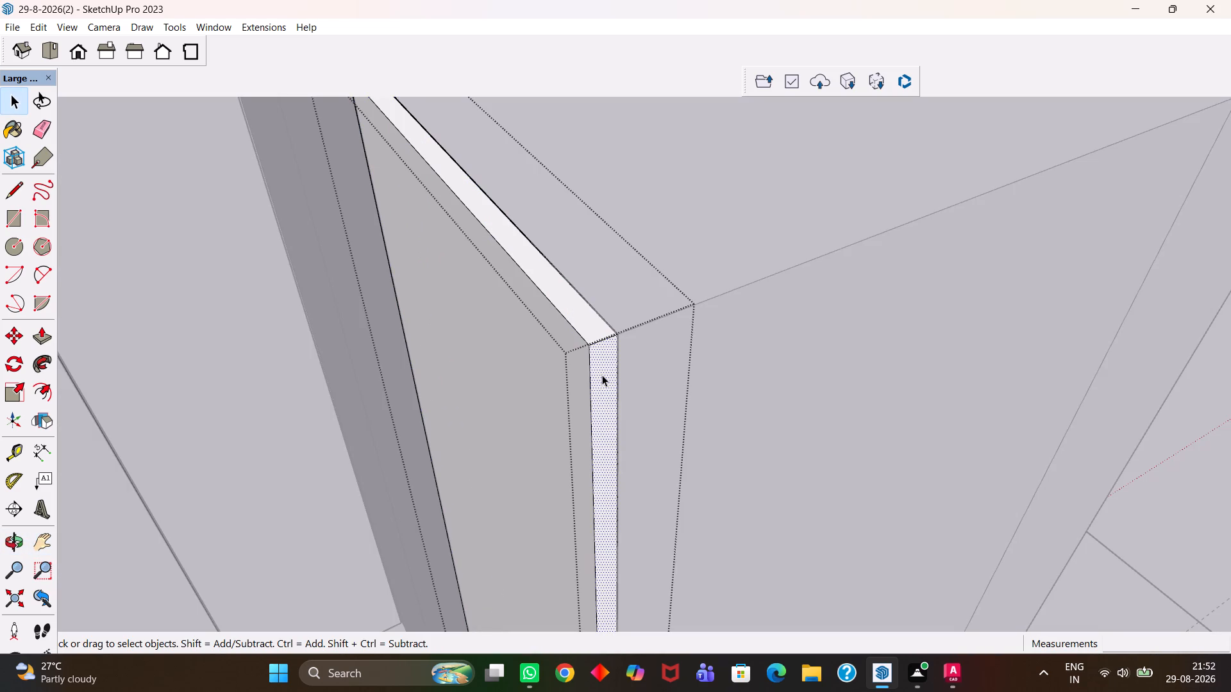
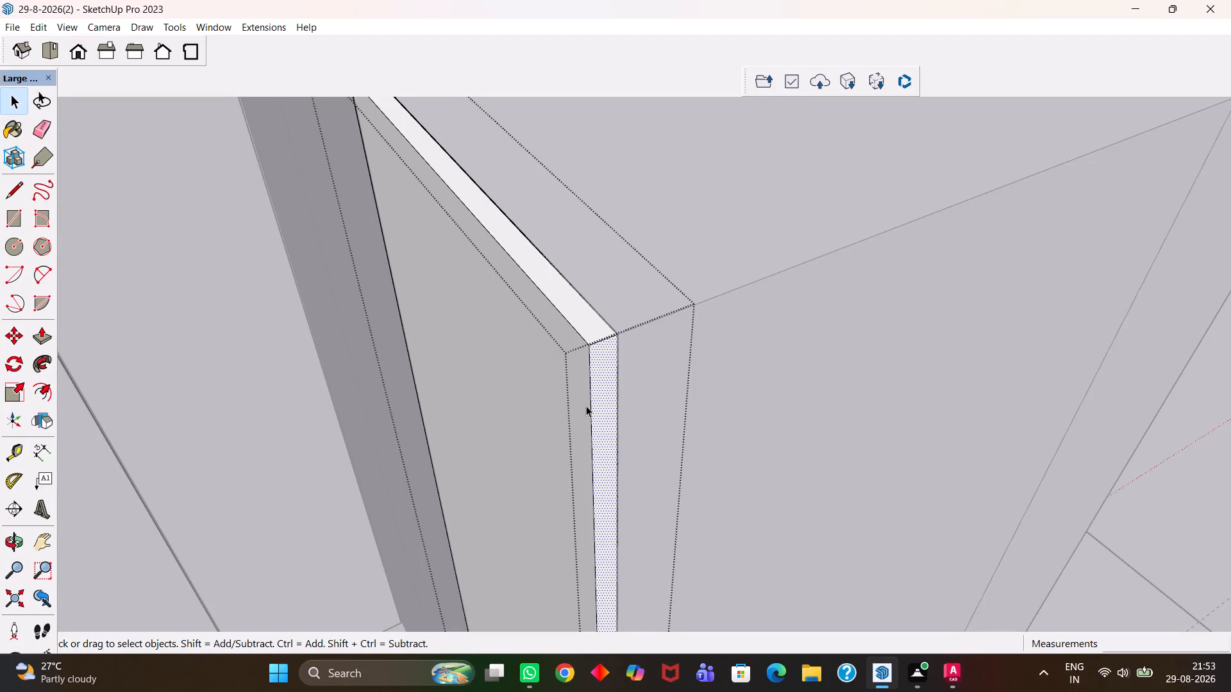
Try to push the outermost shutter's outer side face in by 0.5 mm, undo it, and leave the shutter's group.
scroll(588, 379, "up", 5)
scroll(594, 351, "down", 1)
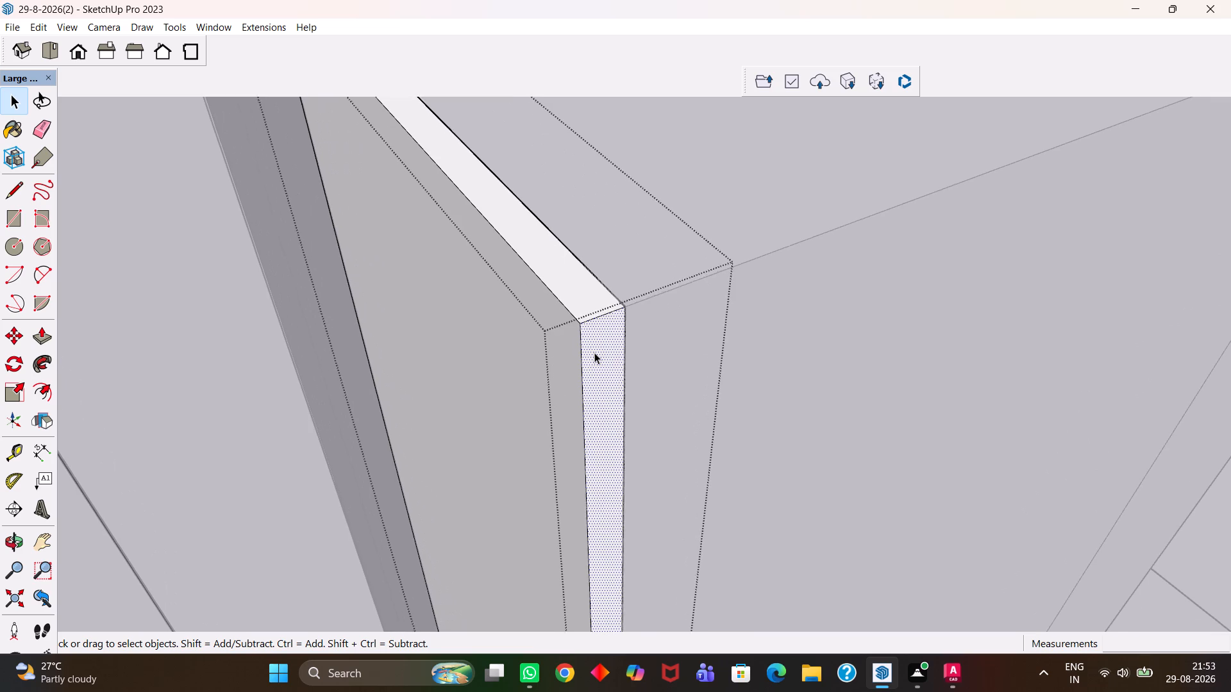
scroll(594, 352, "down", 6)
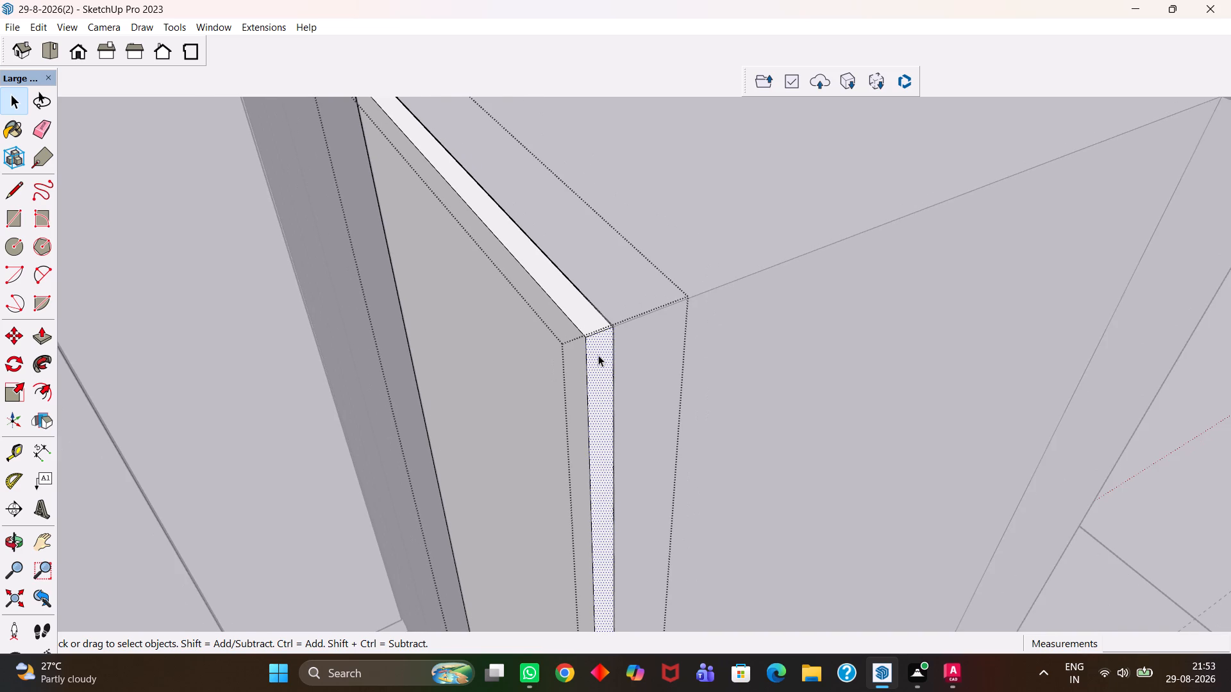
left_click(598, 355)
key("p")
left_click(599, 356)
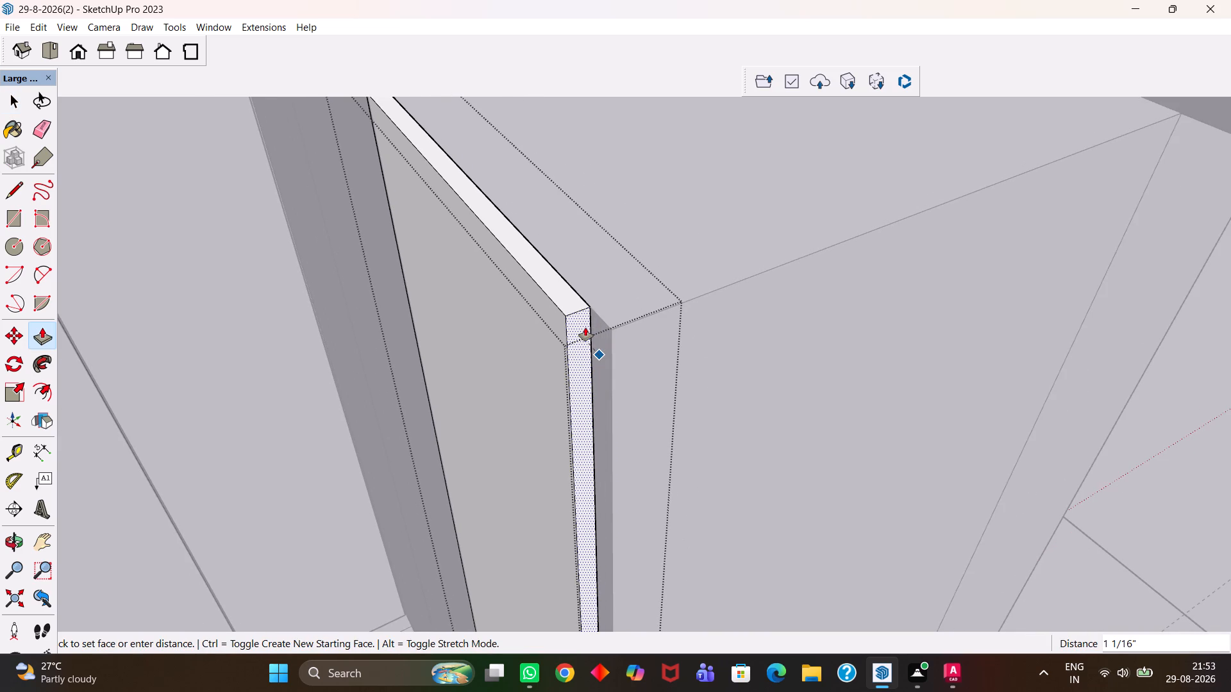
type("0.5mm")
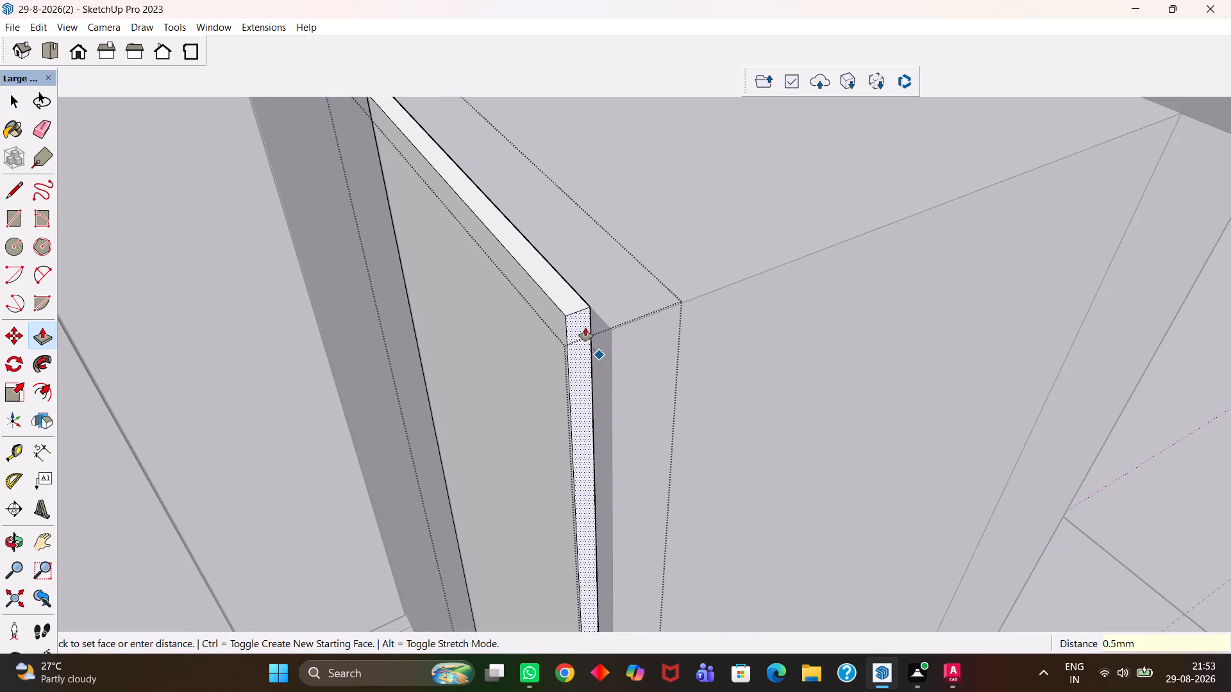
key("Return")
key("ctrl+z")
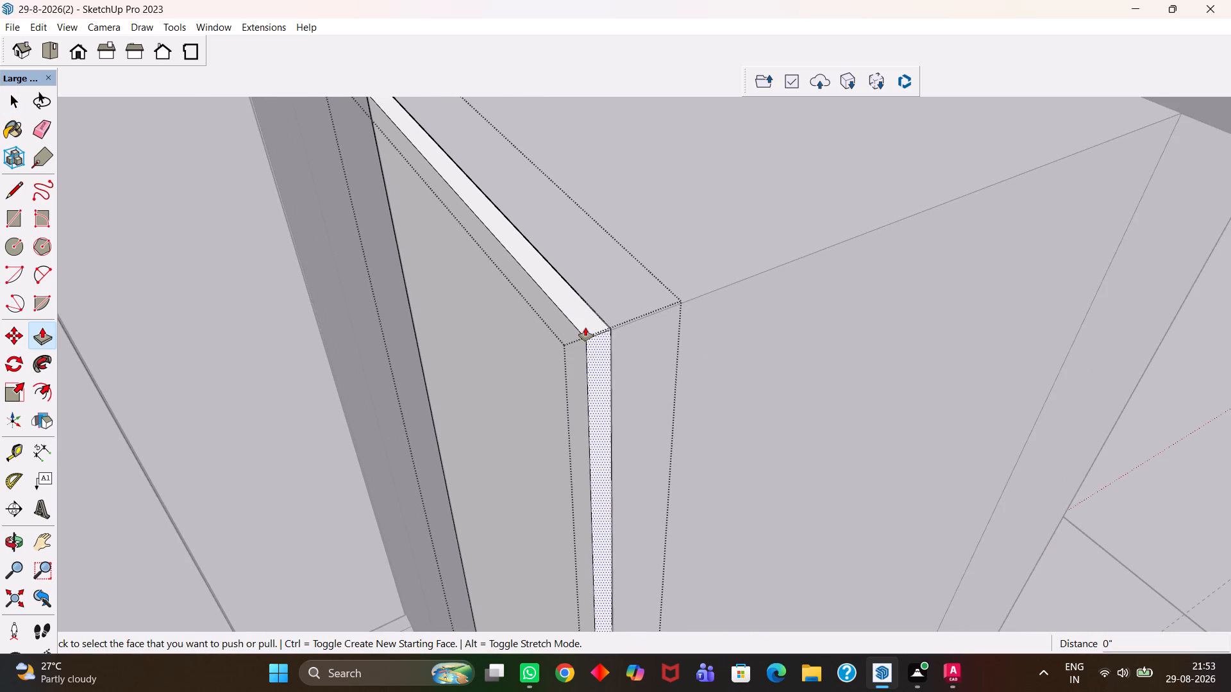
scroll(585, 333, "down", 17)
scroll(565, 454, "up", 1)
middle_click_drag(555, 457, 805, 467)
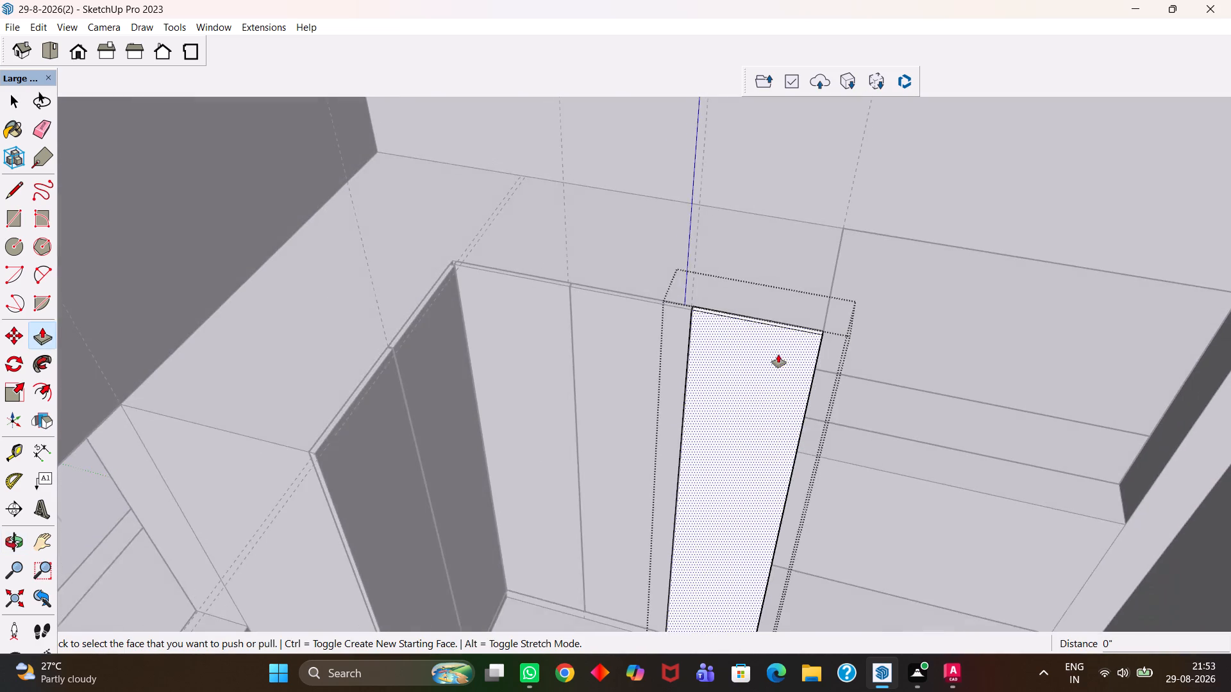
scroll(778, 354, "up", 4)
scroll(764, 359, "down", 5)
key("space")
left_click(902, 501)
Push the outermost shutter's outer side face inward by 4 mm within its group, and close the group.
scroll(714, 365, "up", 6)
middle_click_drag(705, 365, 739, 327)
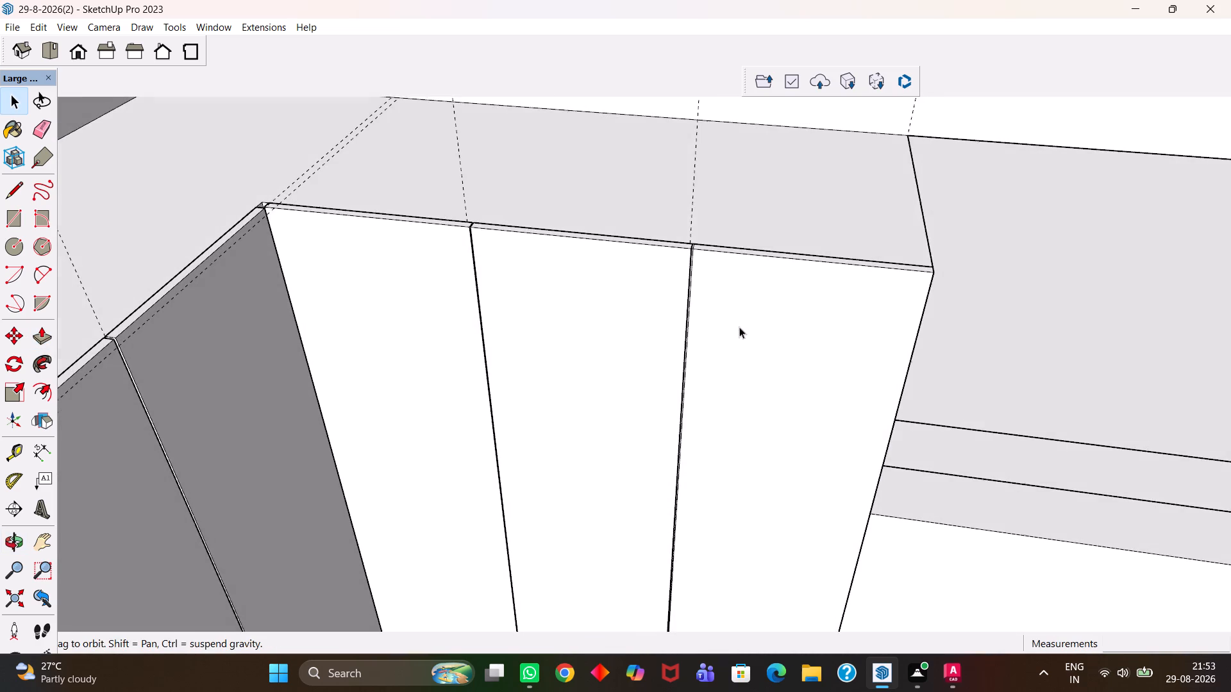
middle_click_drag(739, 327, 739, 327)
scroll(792, 320, "up", 1)
scroll(668, 313, "up", 4)
scroll(667, 313, "down", 4)
left_click(812, 334)
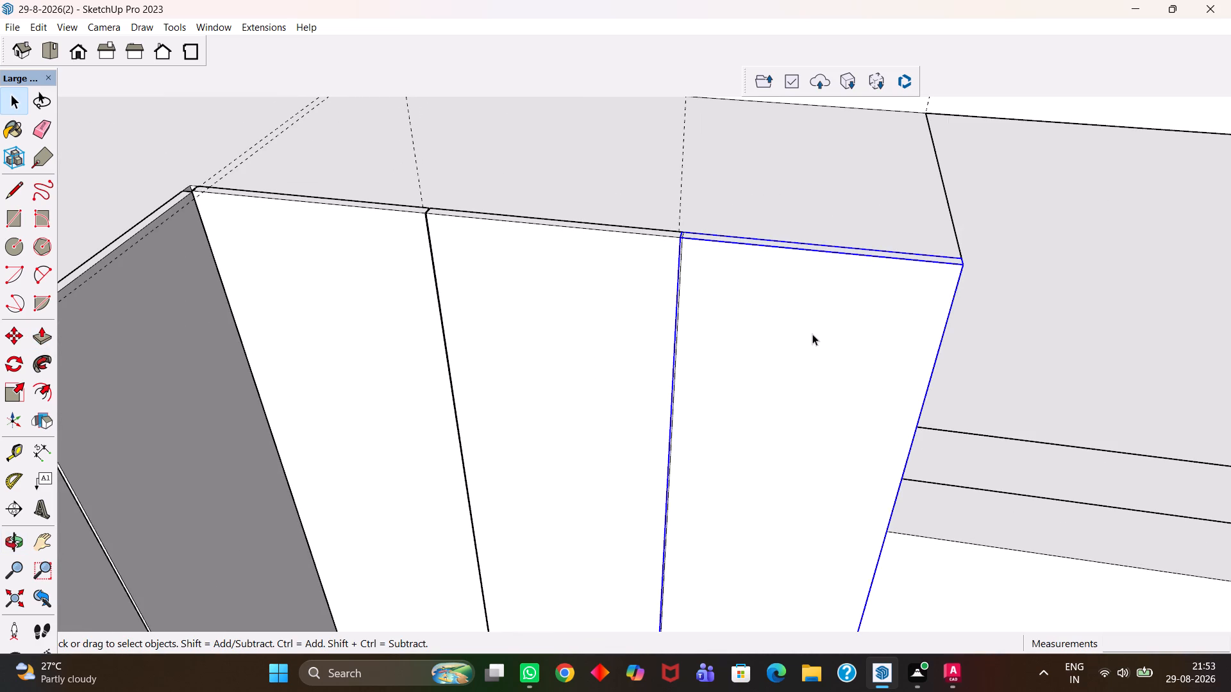
middle_click_drag(864, 344, 720, 368)
scroll(860, 347, "up", 4)
middle_click(753, 403)
key("h")
scroll(741, 415, "up", 1)
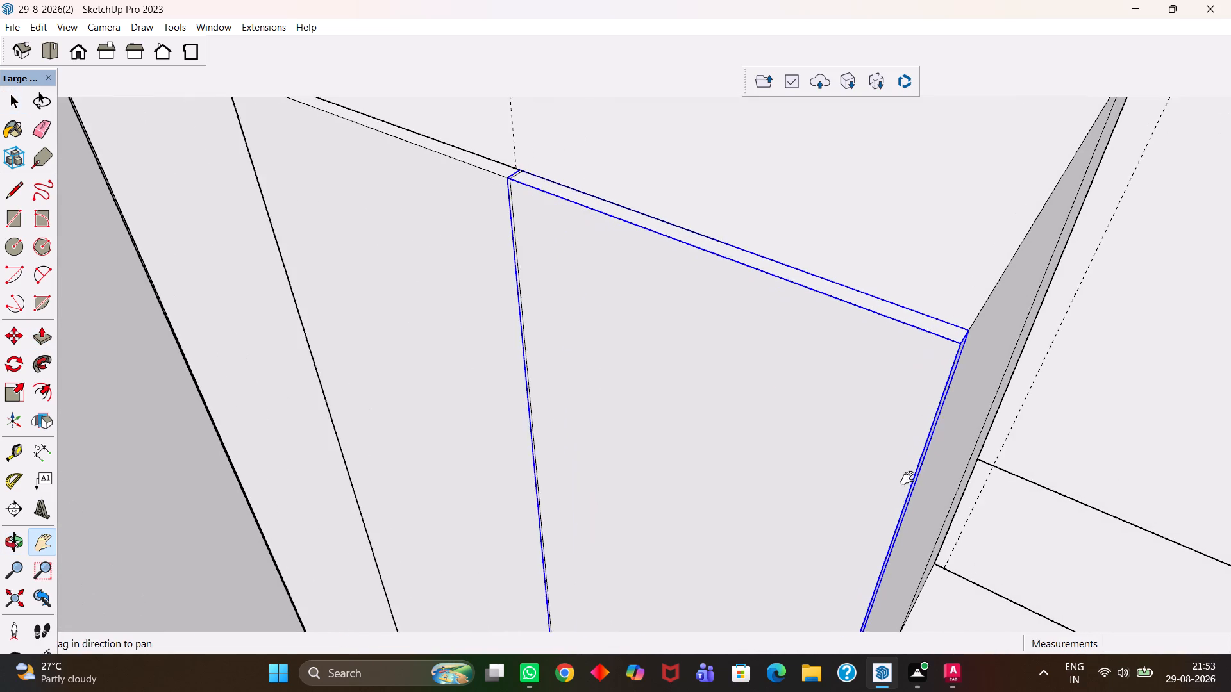
left_click_drag(876, 469, 777, 388)
scroll(724, 456, "up", 2)
middle_click_drag(828, 457, 676, 463)
left_click_drag(889, 367, 710, 443)
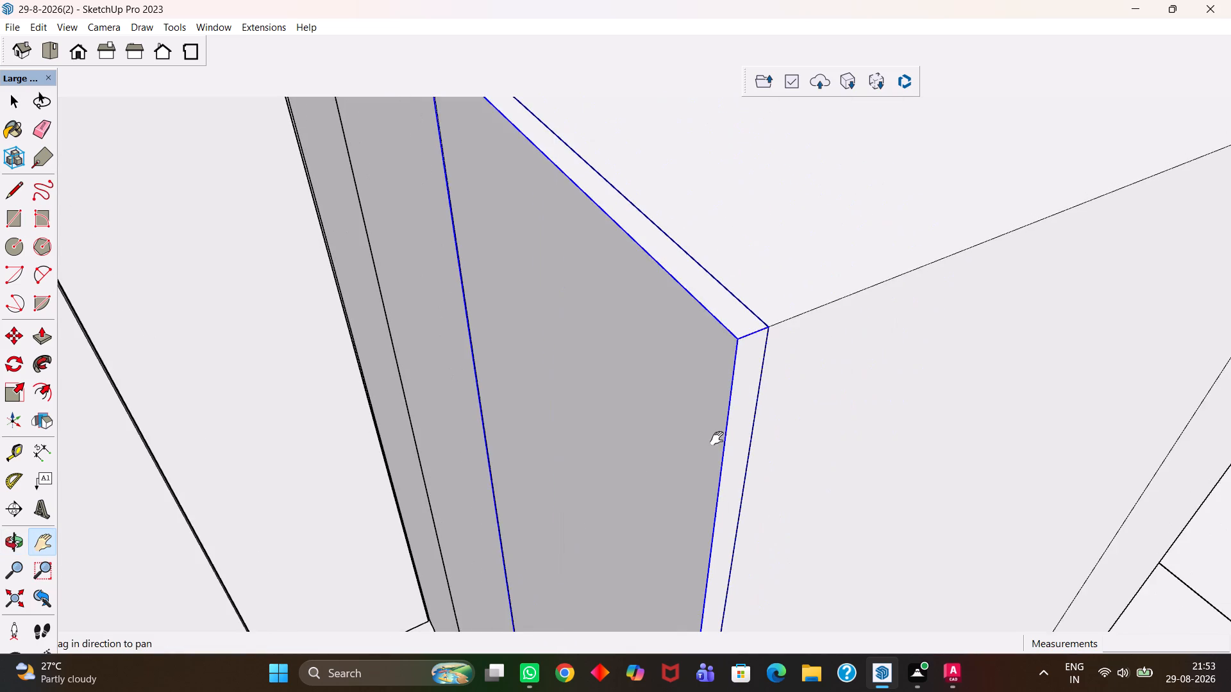
scroll(737, 419, "down", 3)
left_click_drag(770, 383, 708, 425)
scroll(703, 430, "up", 3)
key("space")
double_click(686, 408)
left_click(680, 413)
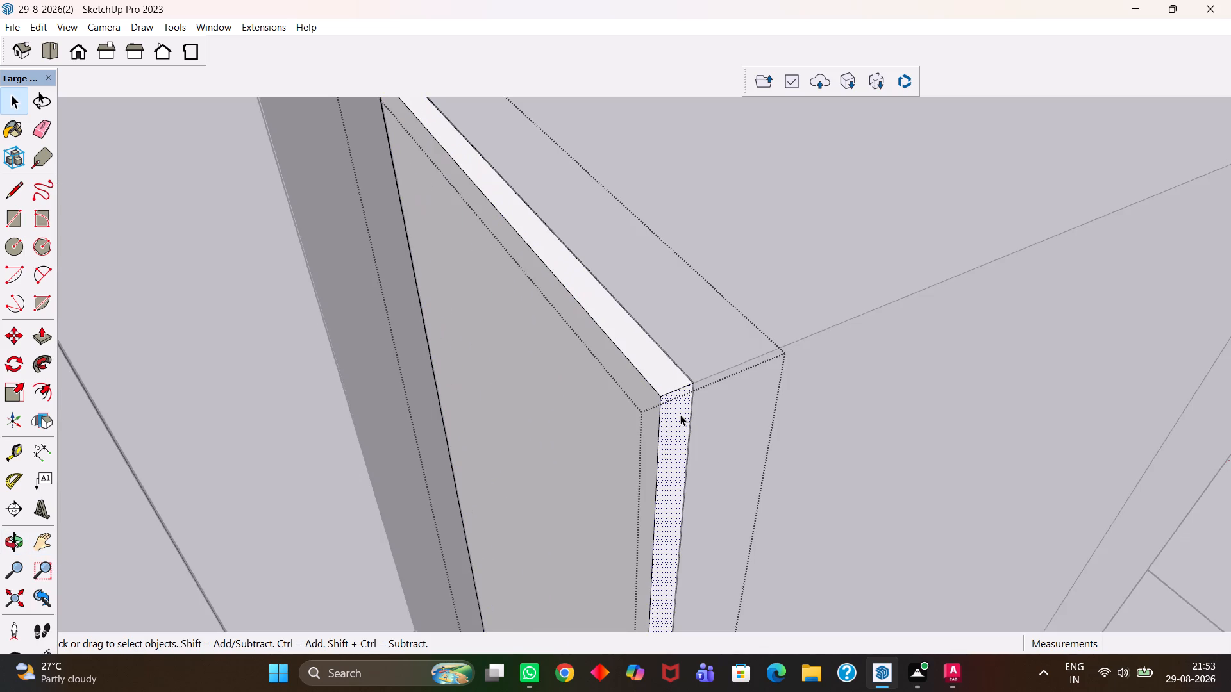
key("p")
left_click(673, 420)
type("4mm")
key("Return")
key("h")
scroll(654, 390, "down", 4)
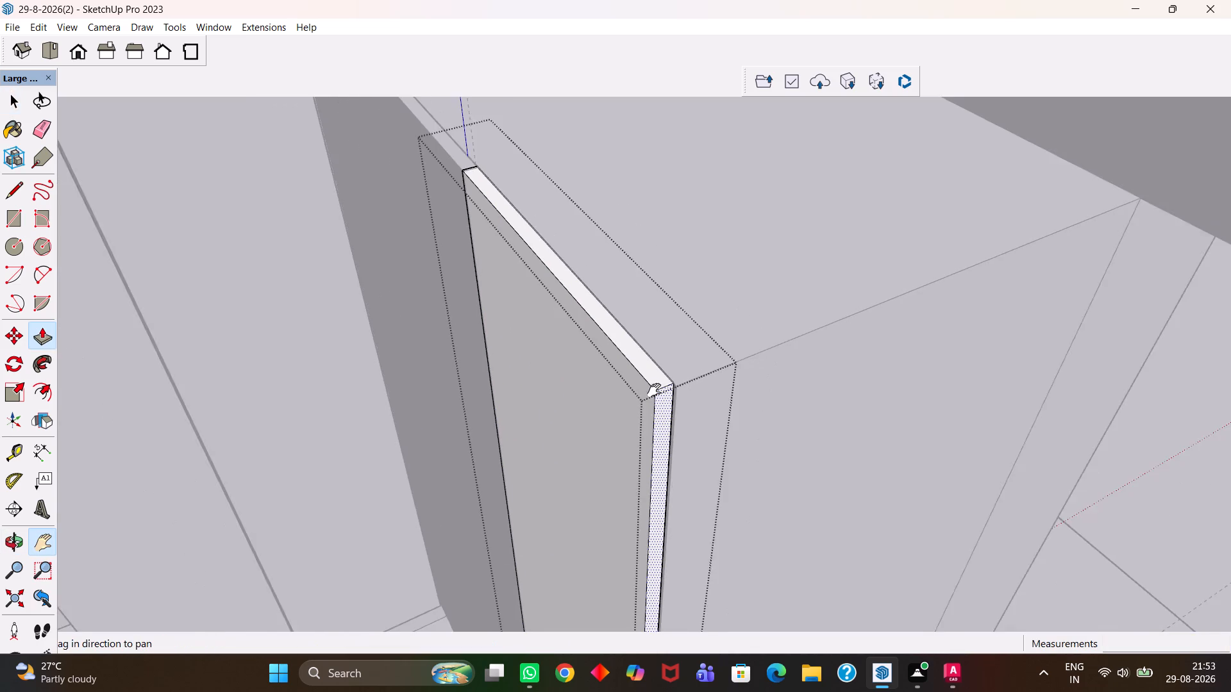
scroll(654, 390, "down", 12)
scroll(594, 429, "up", 1)
middle_click_drag(594, 436, 746, 470)
left_click_drag(759, 486, 759, 386)
scroll(701, 404, "down", 3)
middle_click_drag(603, 434, 654, 472)
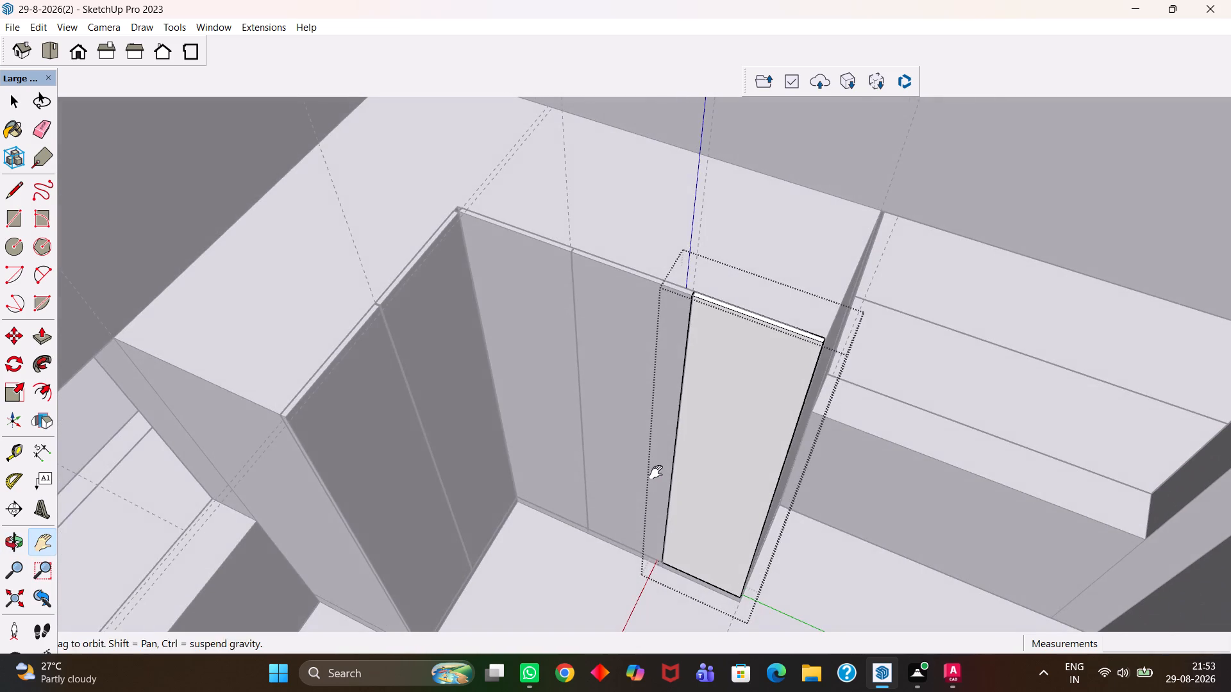
key("space")
left_click(872, 600)
Move the outermost shutter outward so its back top corner meets the wardrobe's end corner.
left_click(741, 436)
scroll(851, 347, "up", 8)
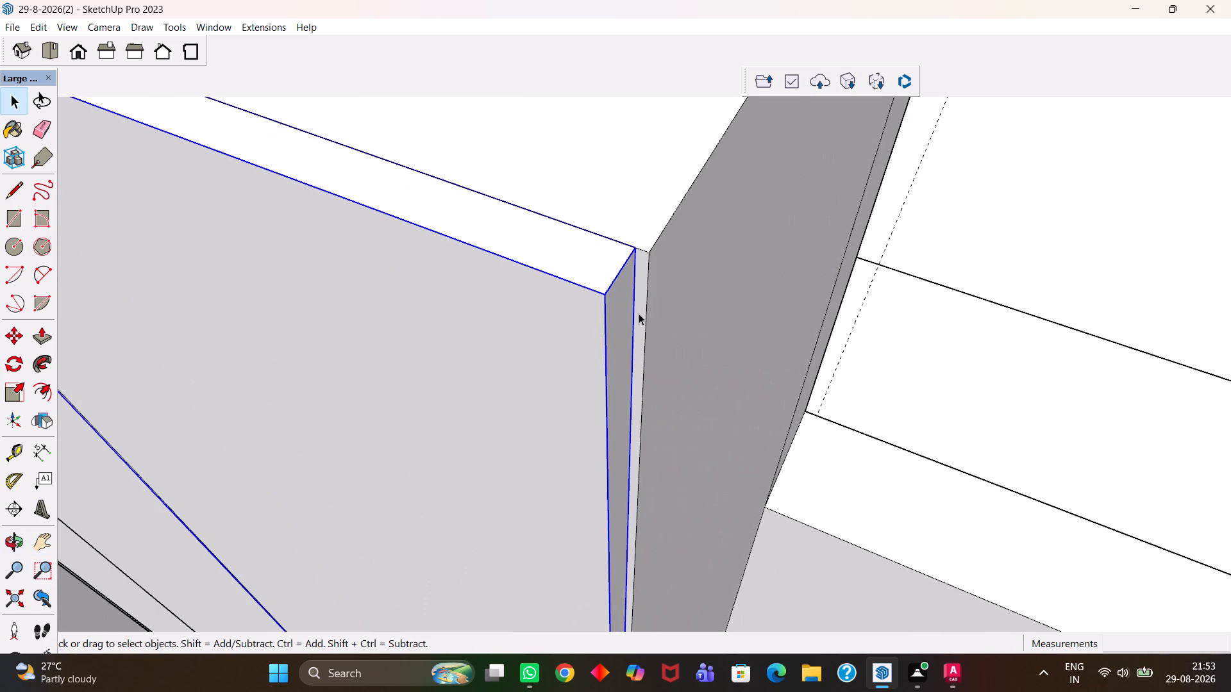
key("m")
scroll(638, 313, "up", 3)
left_click(633, 217)
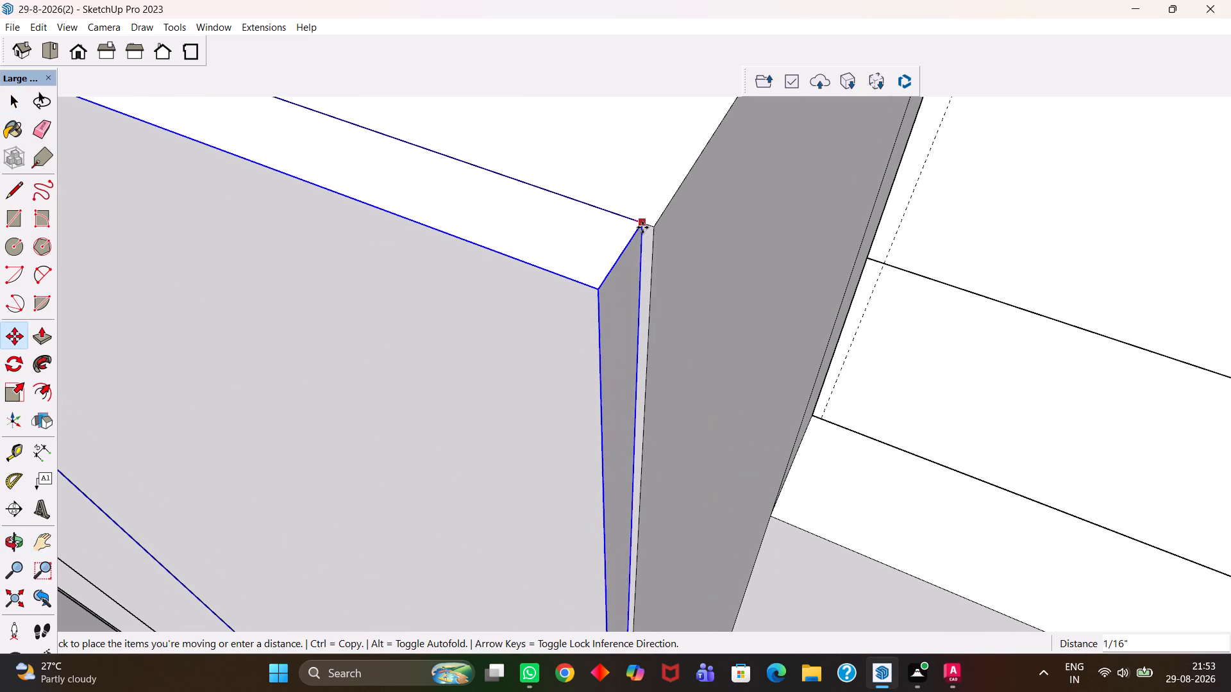
left_click(660, 231)
Examine the fitted shutters along both fronts of the L-shaped wardrobe in the room.
key("h")
scroll(655, 249, "down", 17)
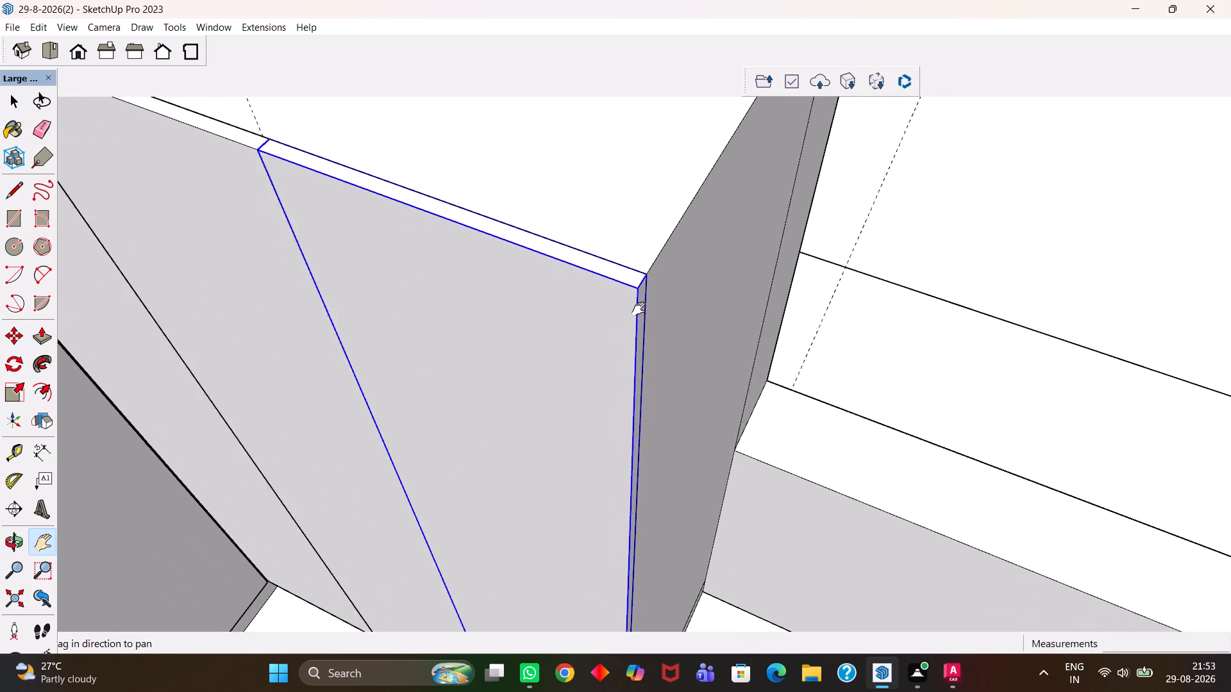
scroll(639, 309, "down", 8)
scroll(578, 342, "up", 1)
middle_click_drag(569, 345, 728, 330)
scroll(728, 330, "down", 8)
left_click_drag(682, 392, 741, 309)
scroll(745, 341, "down", 5)
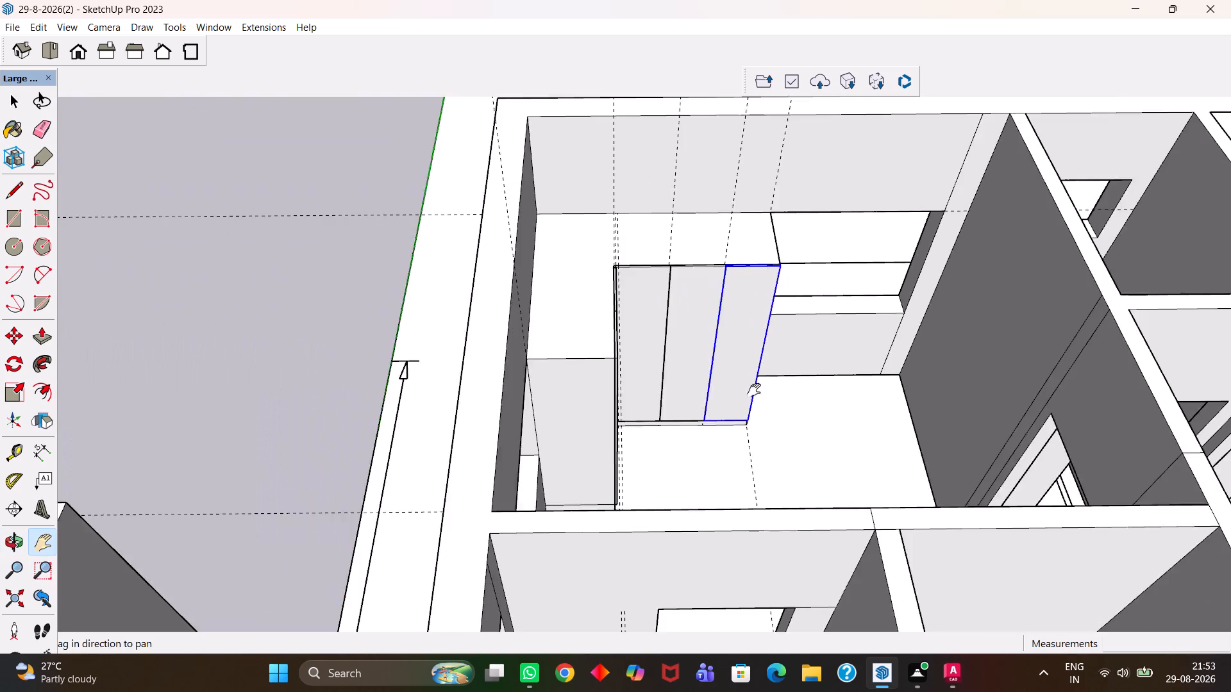
scroll(884, 467, "up", 1)
middle_click_drag(883, 470, 732, 445)
scroll(699, 425, "up", 1)
left_click_drag(648, 374, 671, 422)
middle_click_drag(717, 445, 687, 447)
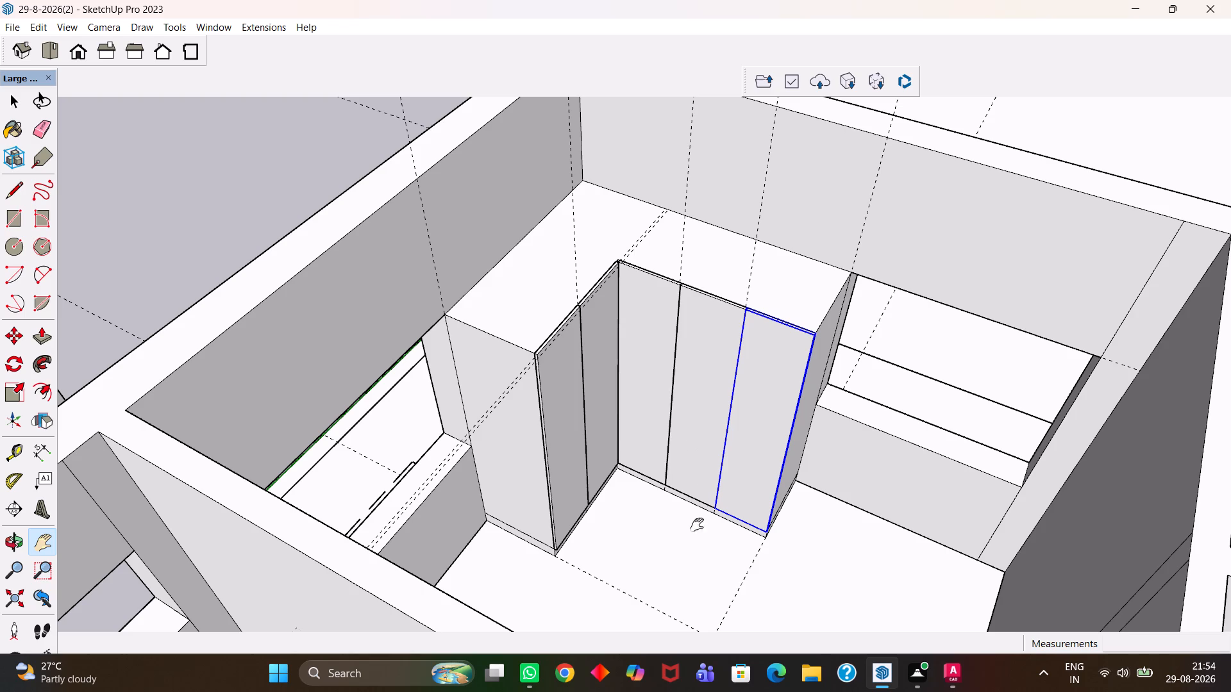
scroll(696, 402, "up", 3)
scroll(714, 466, "up", 4)
middle_click_drag(712, 467, 690, 474)
key("h")
scroll(689, 473, "down", 10)
middle_click_drag(741, 436, 683, 441)
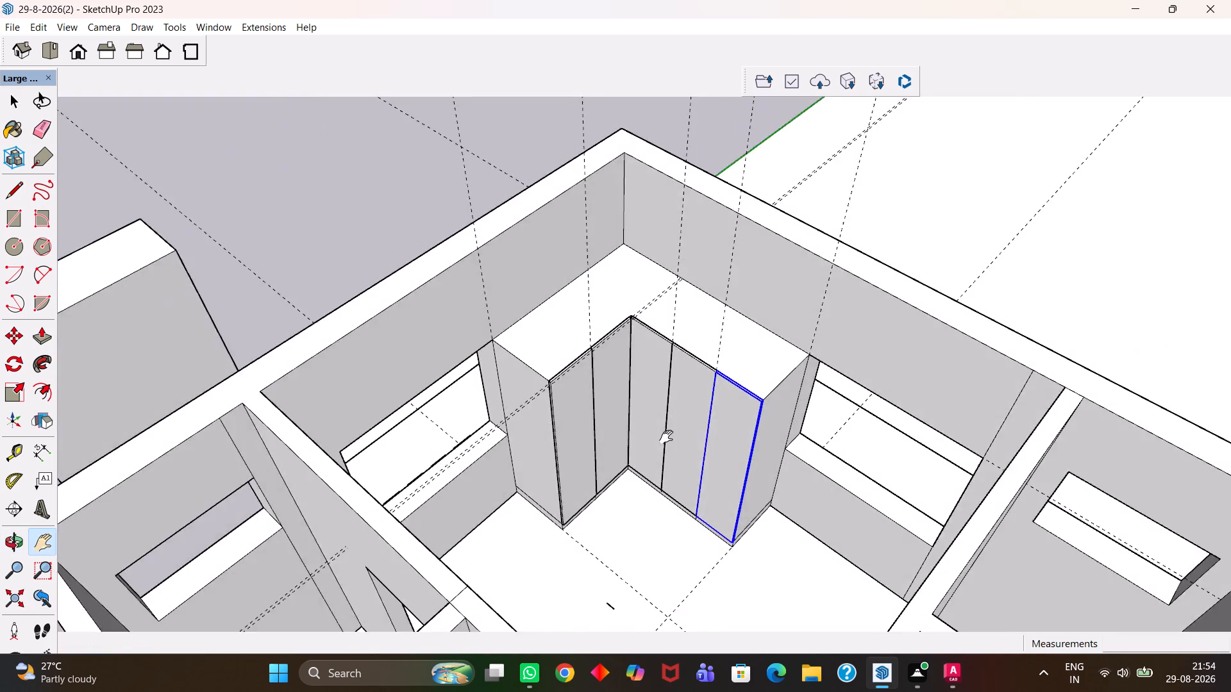
scroll(661, 437, "up", 3)
scroll(660, 440, "down", 8)
Copy the wardrobe's L-shaped top face about 12' 3" away, outside the house, and extrude the copy 3' for the loft.
key("space")
left_click(705, 379)
key("m")
scroll(710, 383, "down", 4)
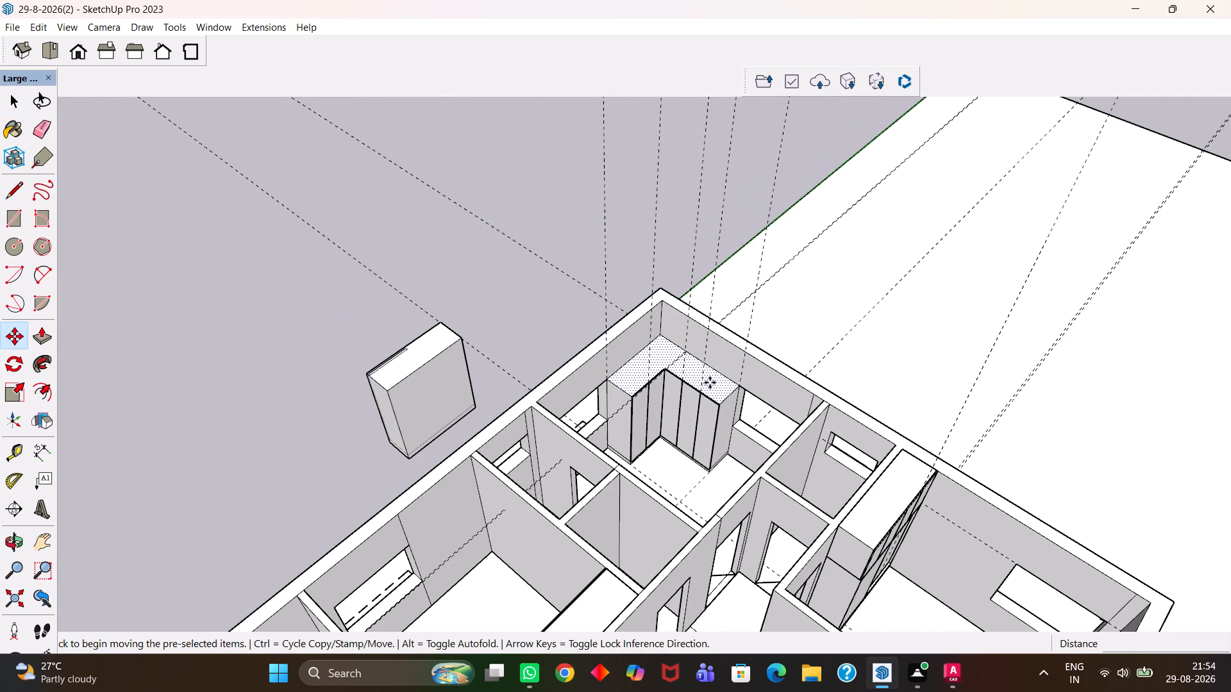
left_click(718, 390)
left_click(553, 306)
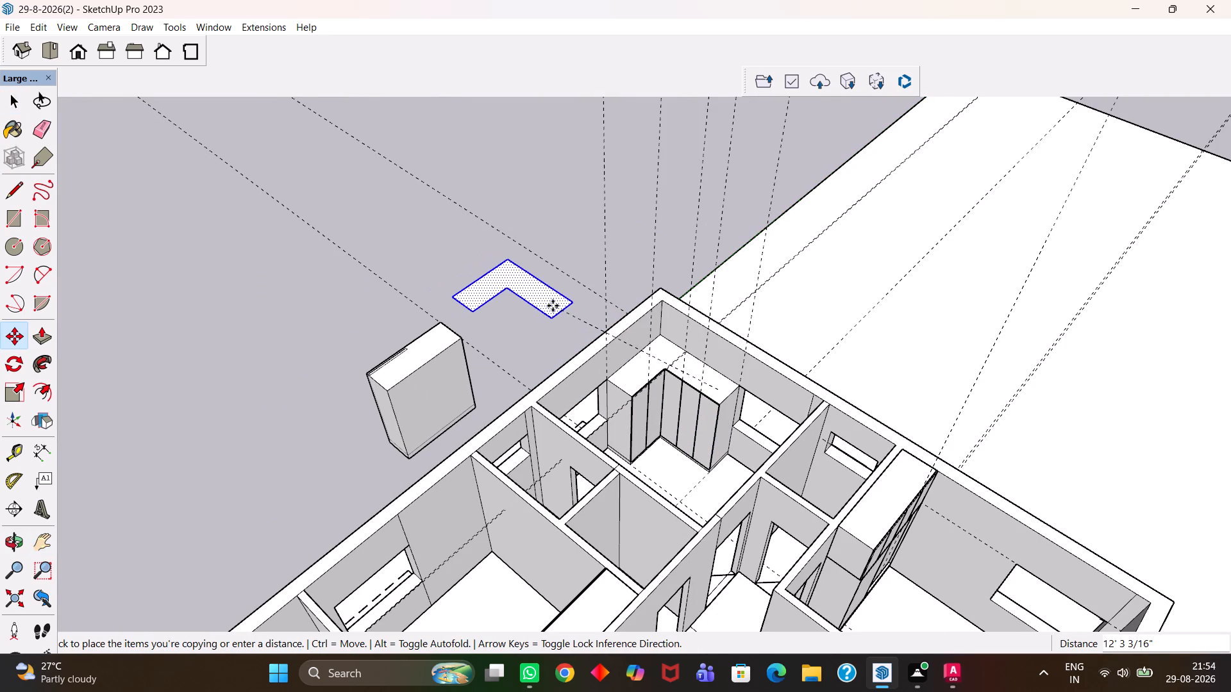
key("p")
left_click(553, 307)
type("3'")
key("Return")
Copy the outermost front panel of the loft's longer wing out in front and extrude the copy 18 mm into a shutter.
scroll(554, 285, "up", 10)
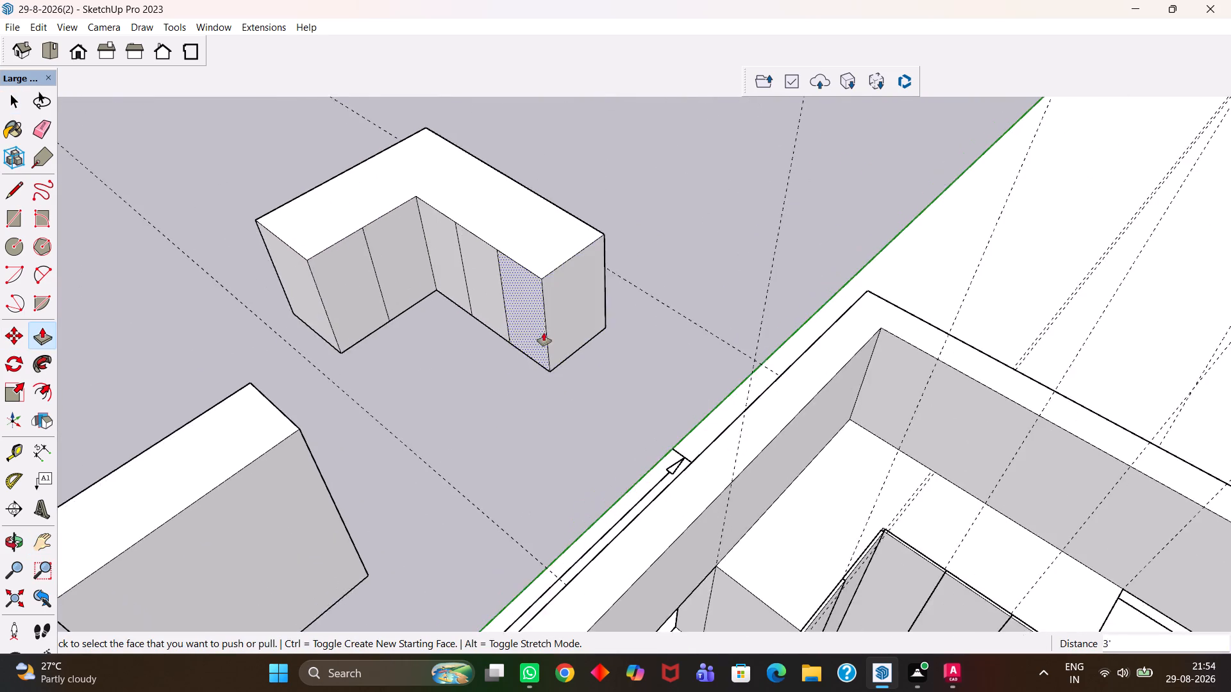
middle_click_drag(544, 333, 525, 337)
scroll(525, 337, "up", 2)
key("h")
left_click_drag(449, 270, 630, 390)
scroll(632, 391, "up", 3)
middle_click_drag(668, 423, 654, 379)
scroll(662, 403, "up", 1)
scroll(675, 412, "down", 4)
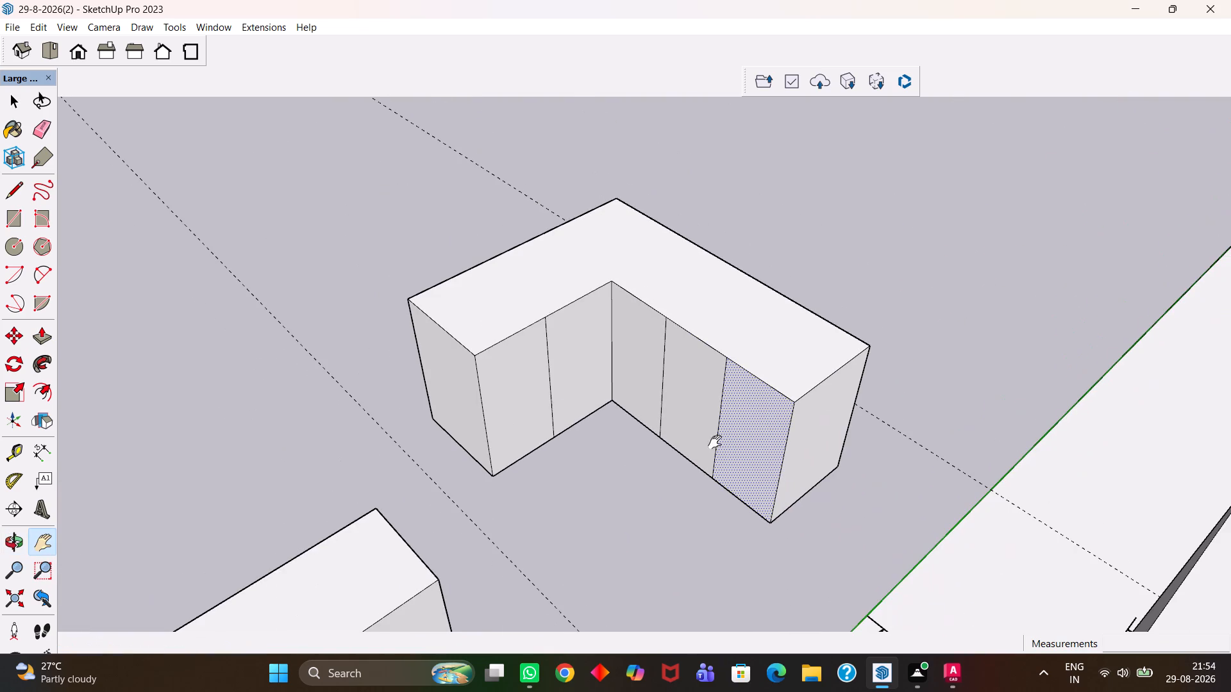
key("space")
left_click(755, 457)
key("m")
left_click(757, 459)
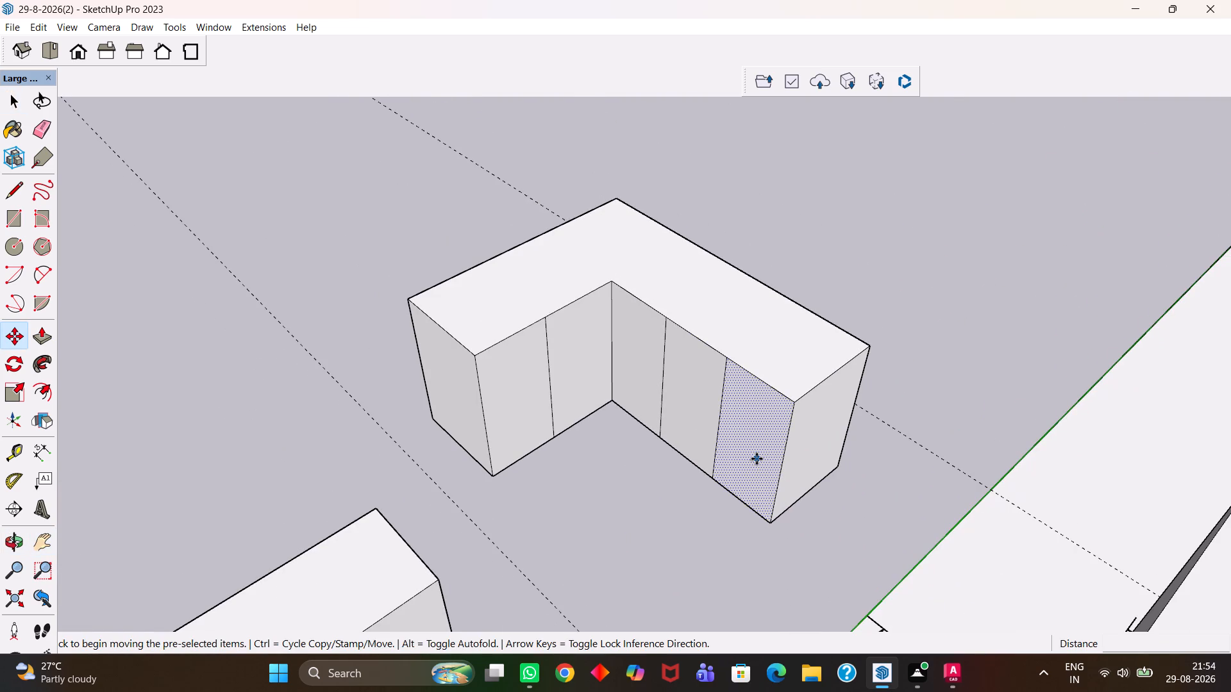
left_click(691, 530)
key("p")
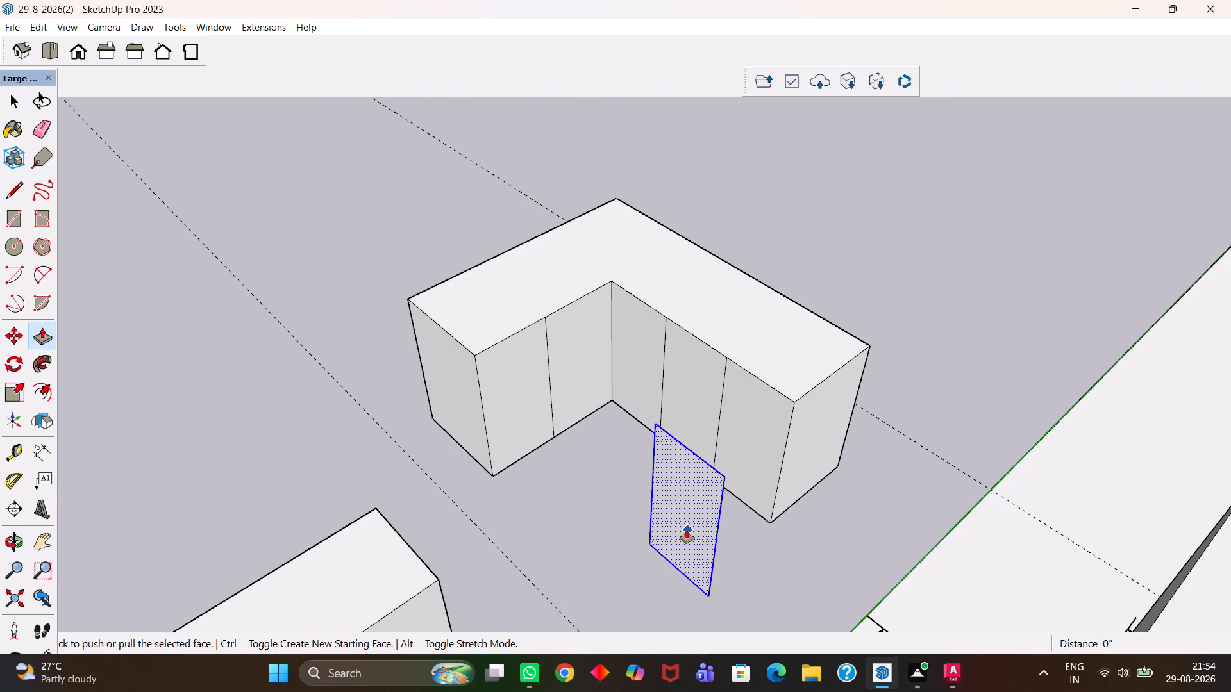
left_click(687, 530)
type("18mm")
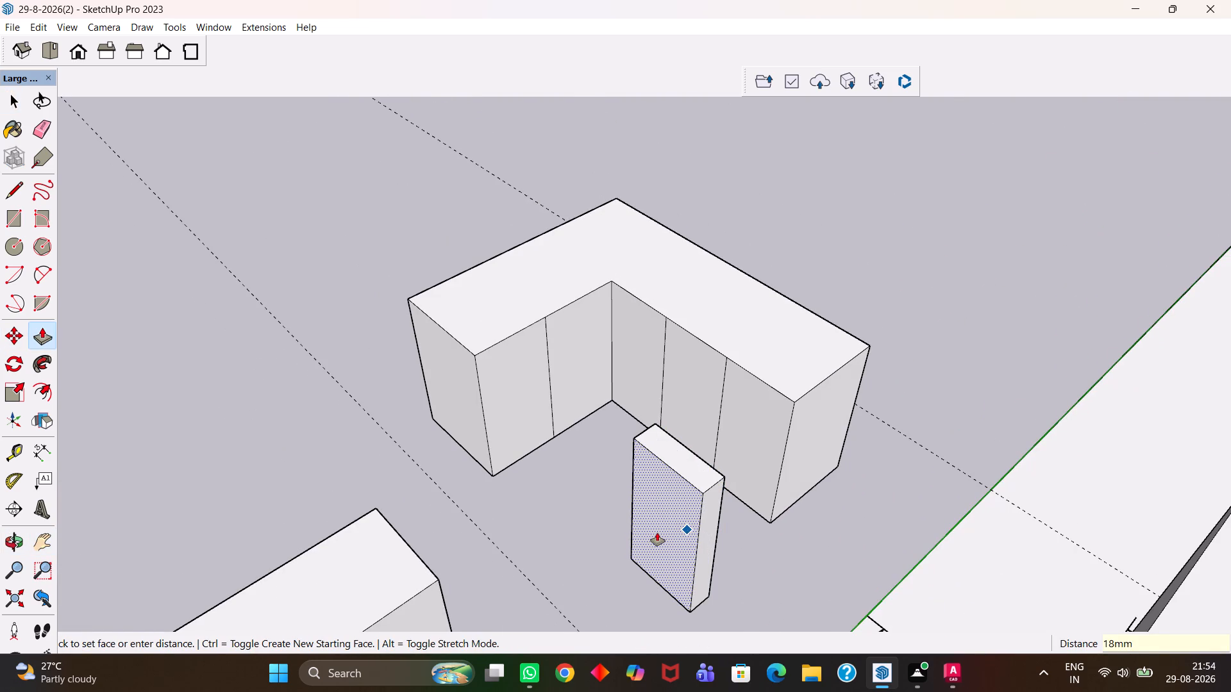
key("Return")
Push the loft shutter's outer side face inward by 4 mm.
key("h")
scroll(657, 532, "up", 7)
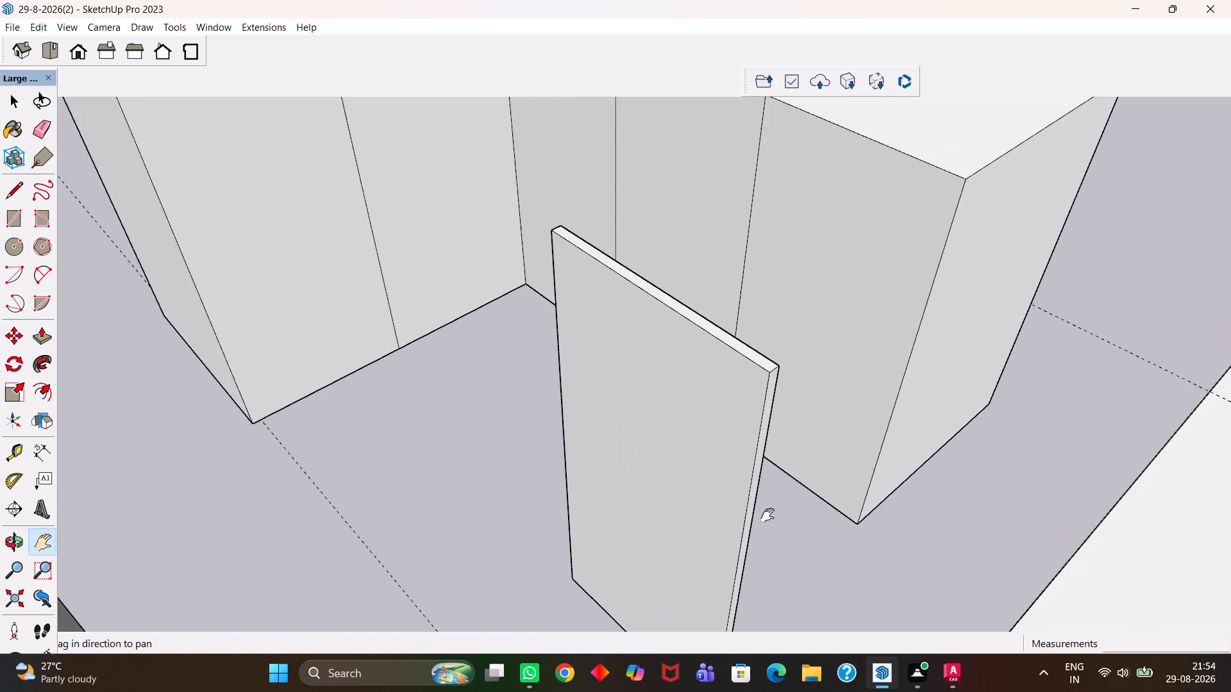
scroll(767, 515, "up", 2)
middle_click_drag(750, 515, 710, 513)
scroll(730, 513, "up", 1)
key("space")
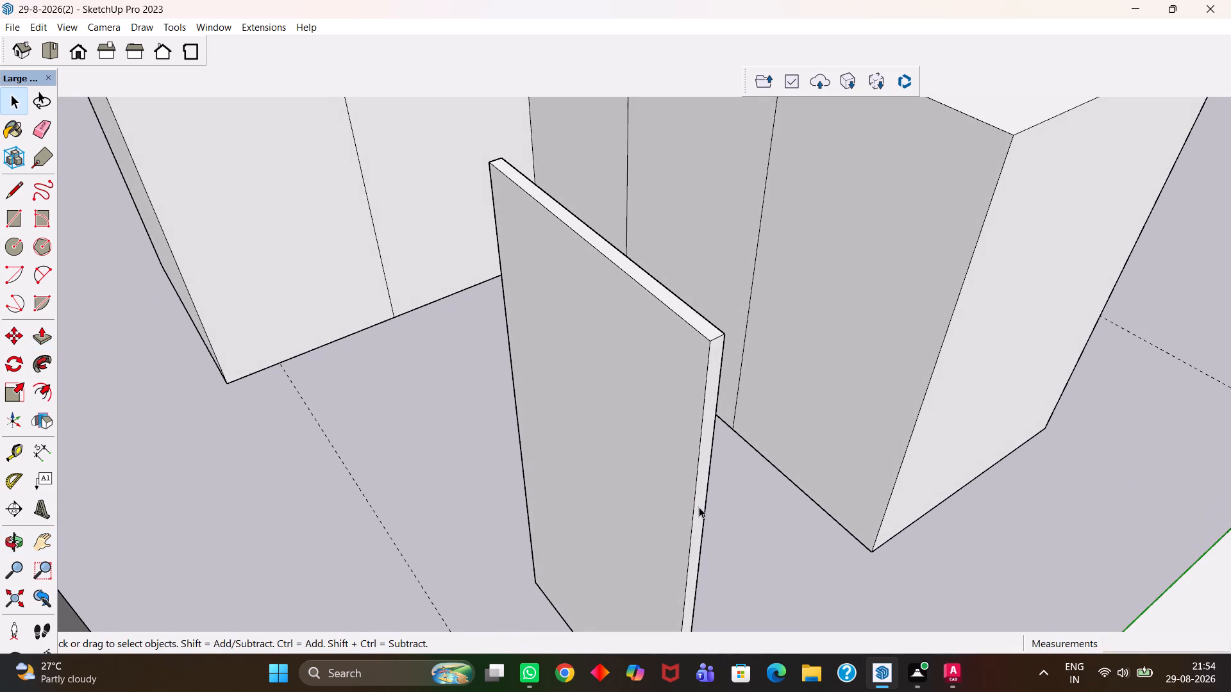
left_click(699, 507)
key("p")
left_click(700, 507)
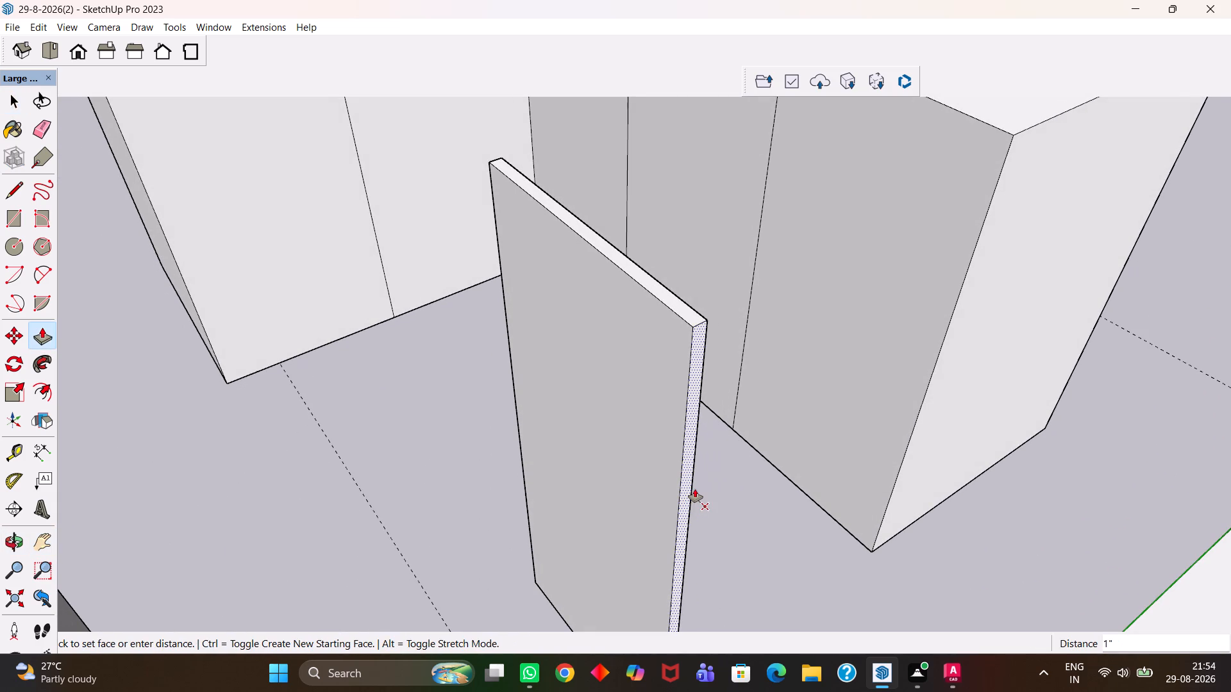
type("4mm")
key("Return")
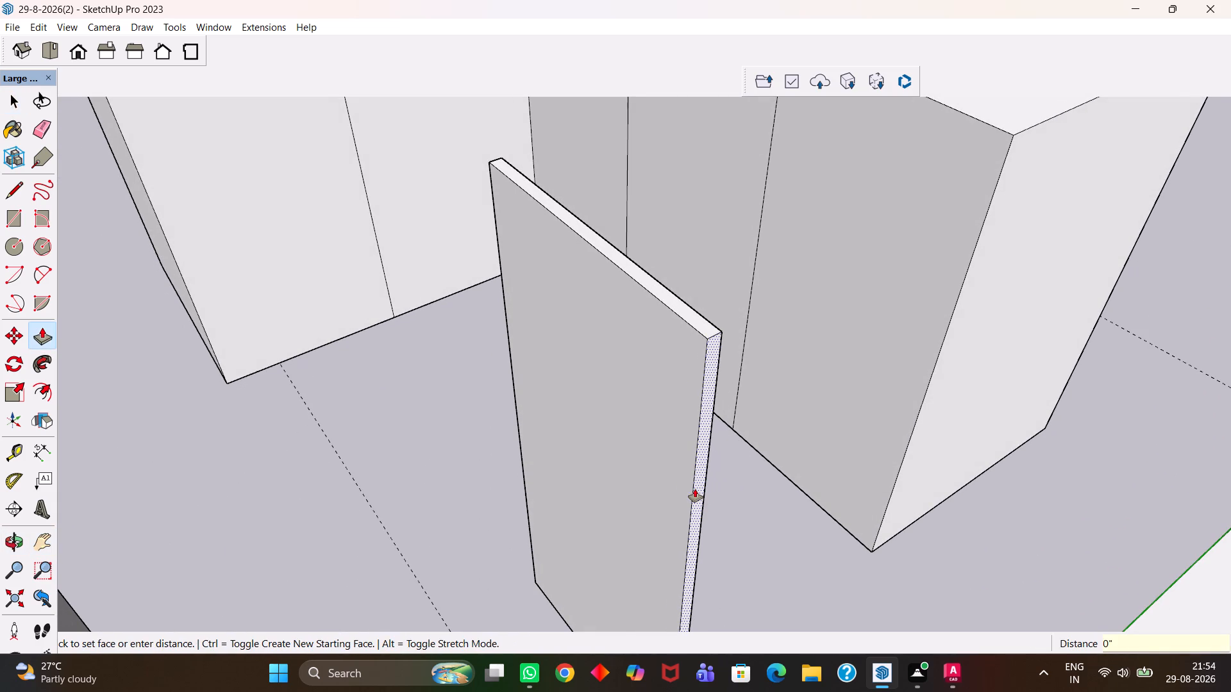
Select the whole loft shutter and make it a group.
key("h")
scroll(661, 485, "down", 10)
middle_click_drag(642, 483, 678, 514)
scroll(678, 514, "up", 1)
key("space")
left_click(797, 535)
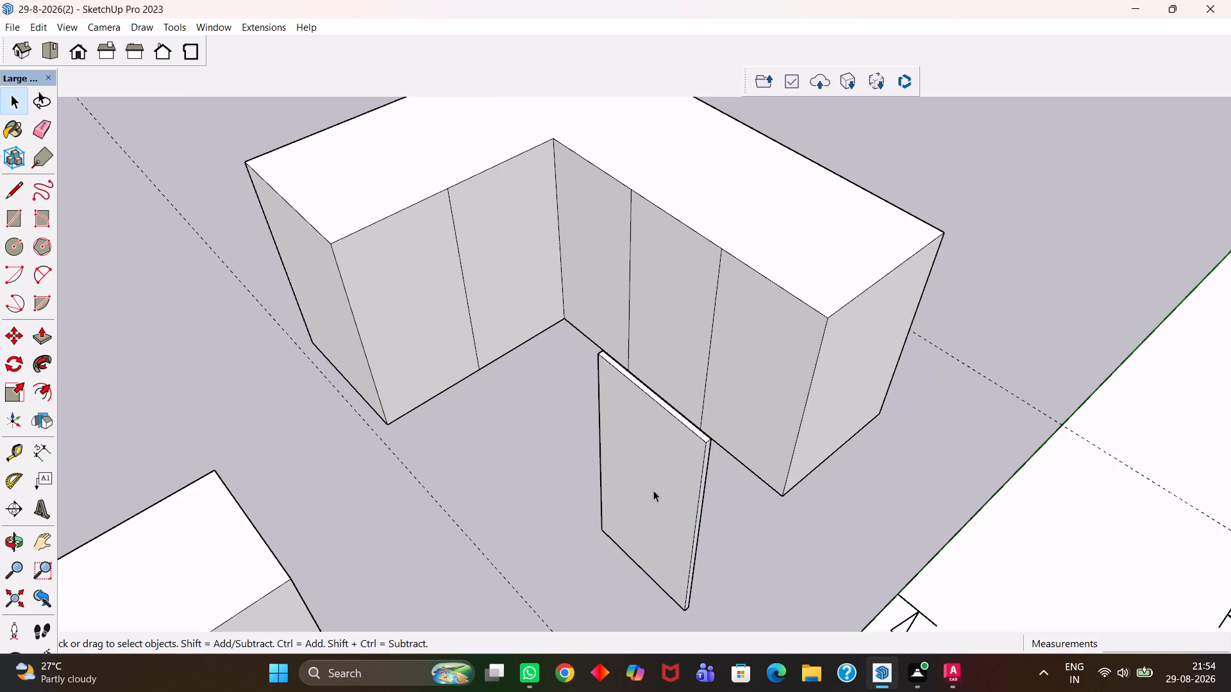
double_click(653, 490)
left_click(652, 486)
triple_click(652, 485)
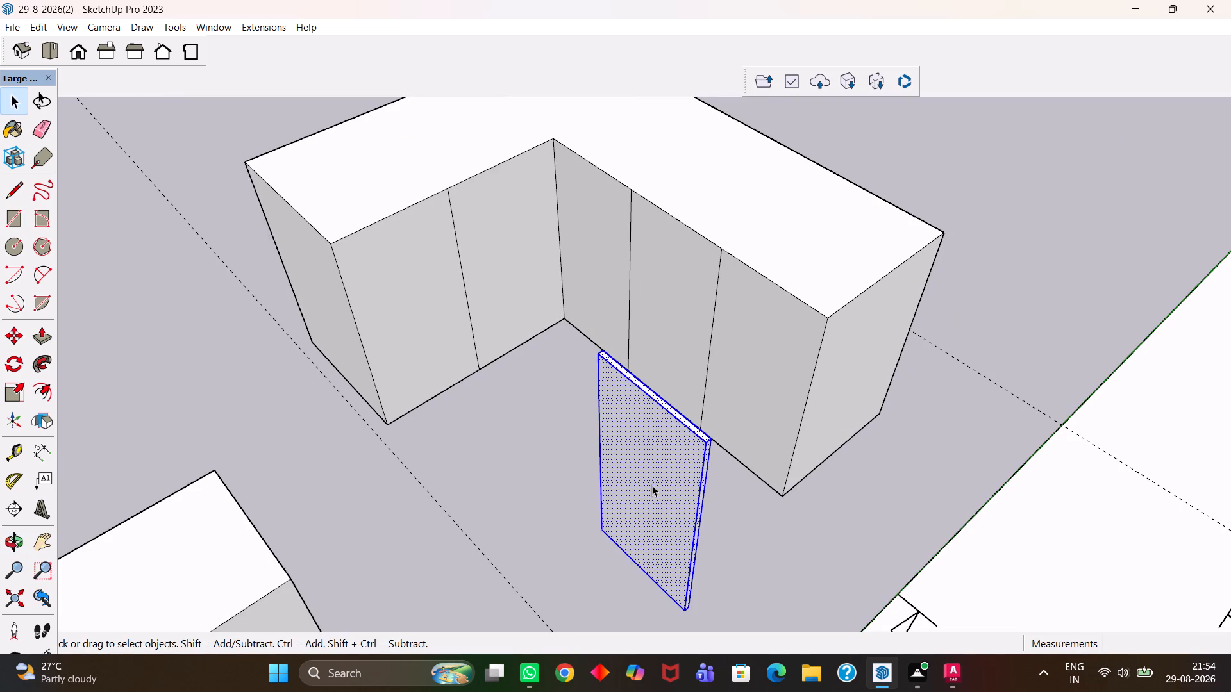
left_click(652, 485)
right_click(652, 485)
left_click(712, 322)
Select the entire L-shaped loft body and make it a group.
scroll(683, 435, "up", 3)
scroll(684, 447, "down", 3)
triple_click(772, 343)
double_click(772, 343)
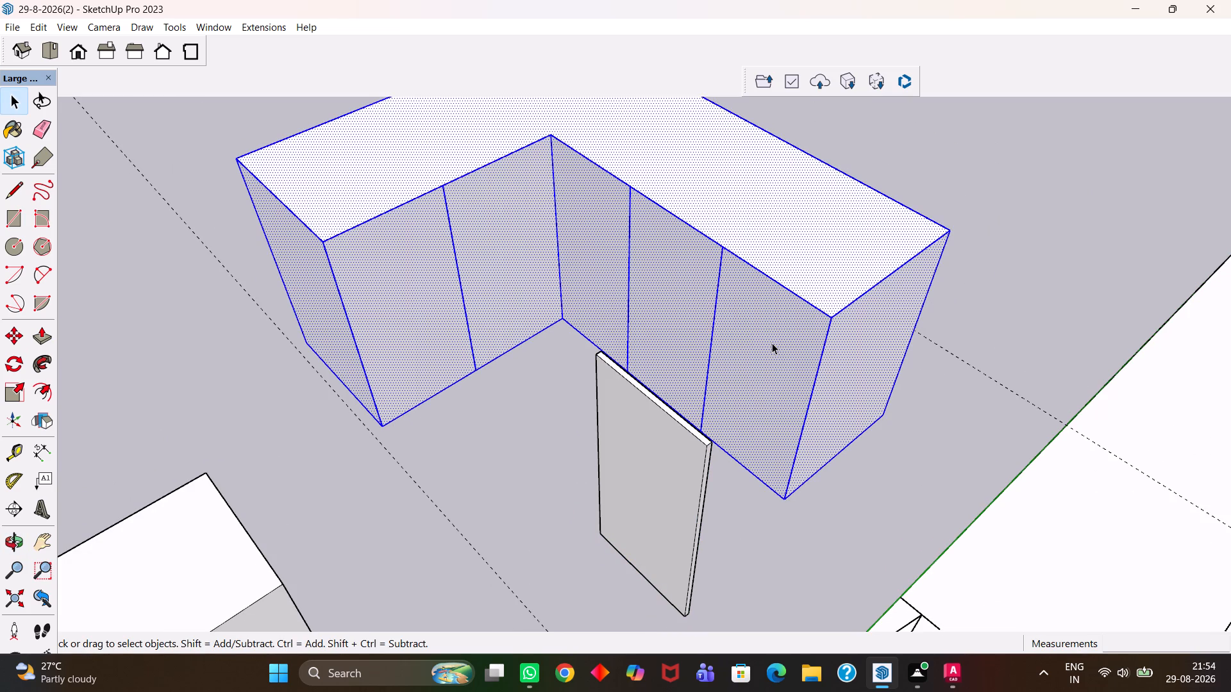
right_click(772, 343)
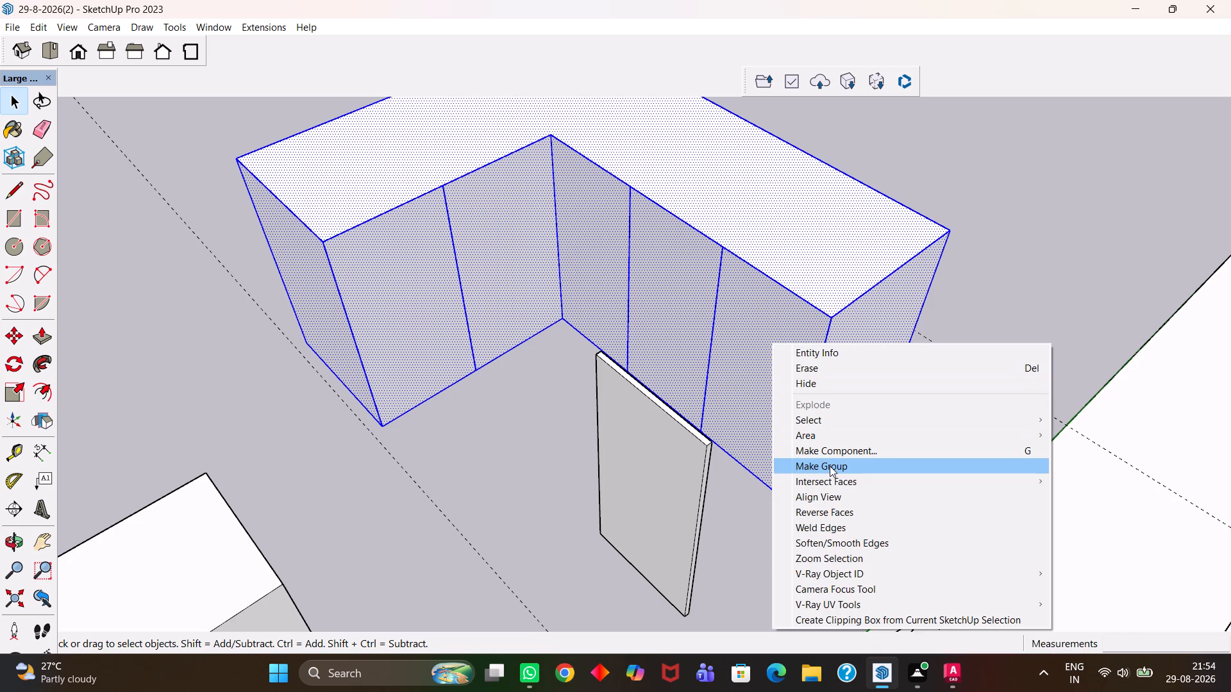
left_click(830, 466)
Move the shutter group onto the outermost front panel of the loft's longer wing, matching its outer top corner.
double_click(684, 466)
left_click(683, 466)
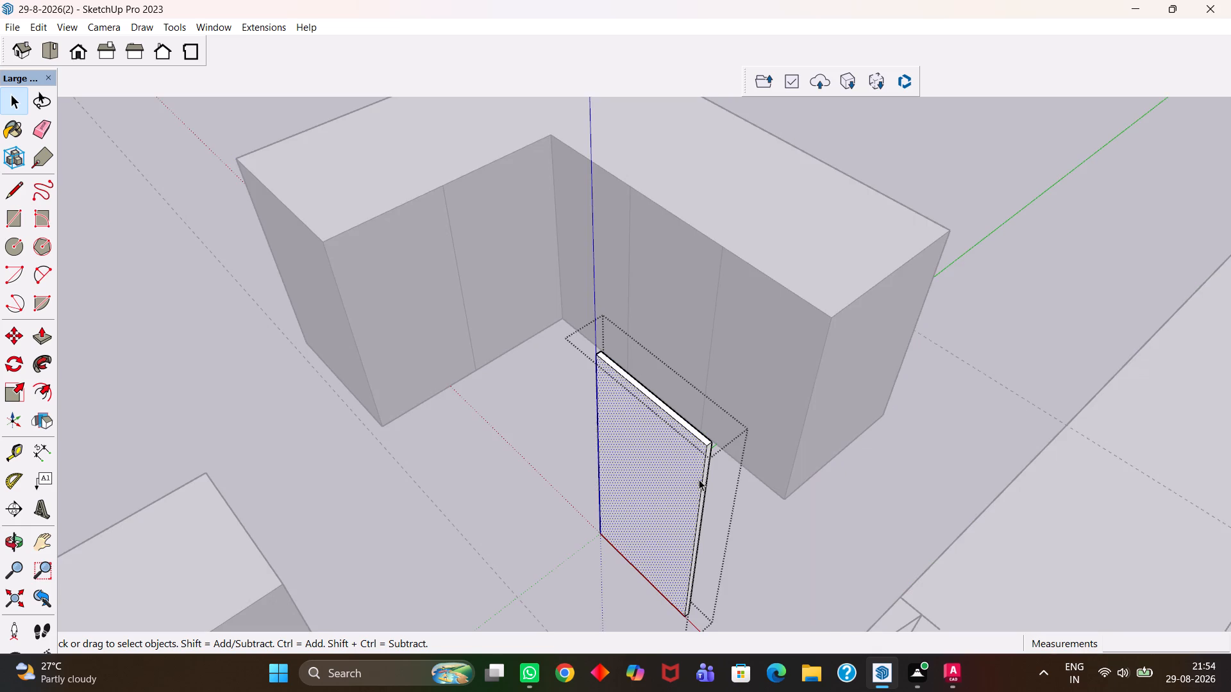
left_click(783, 527)
left_click(687, 479)
middle_click_drag(687, 475, 680, 478)
scroll(680, 478, "up", 2)
key("m")
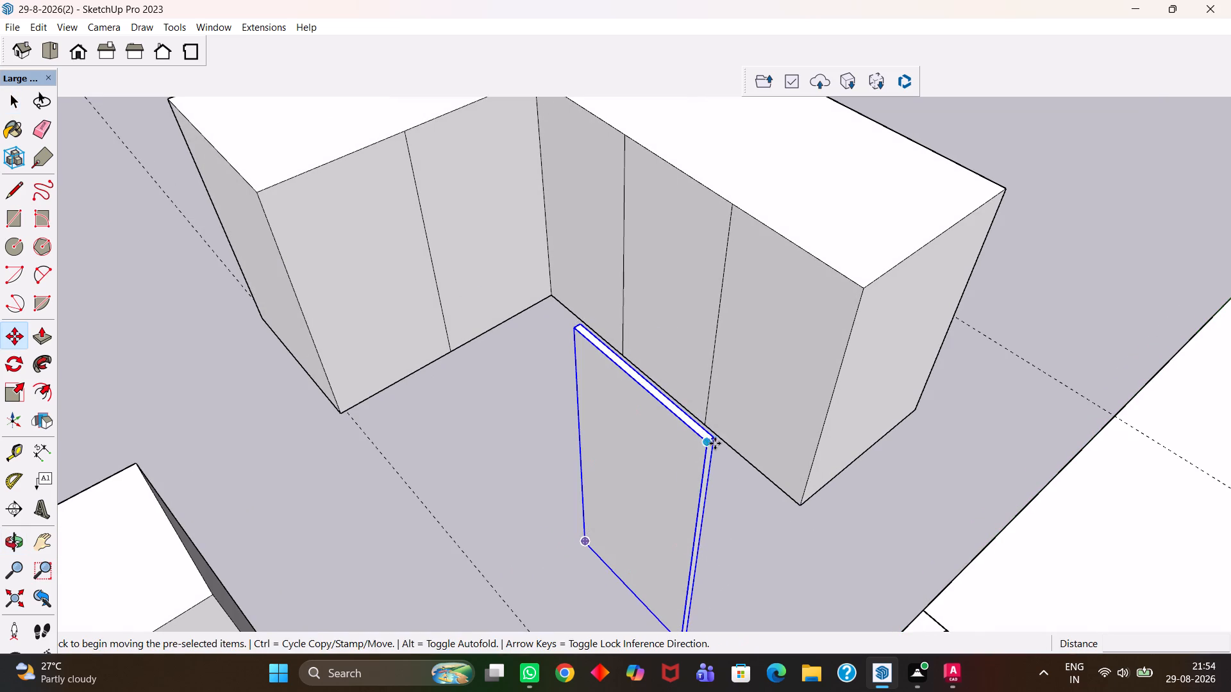
left_click(715, 443)
left_click(857, 289)
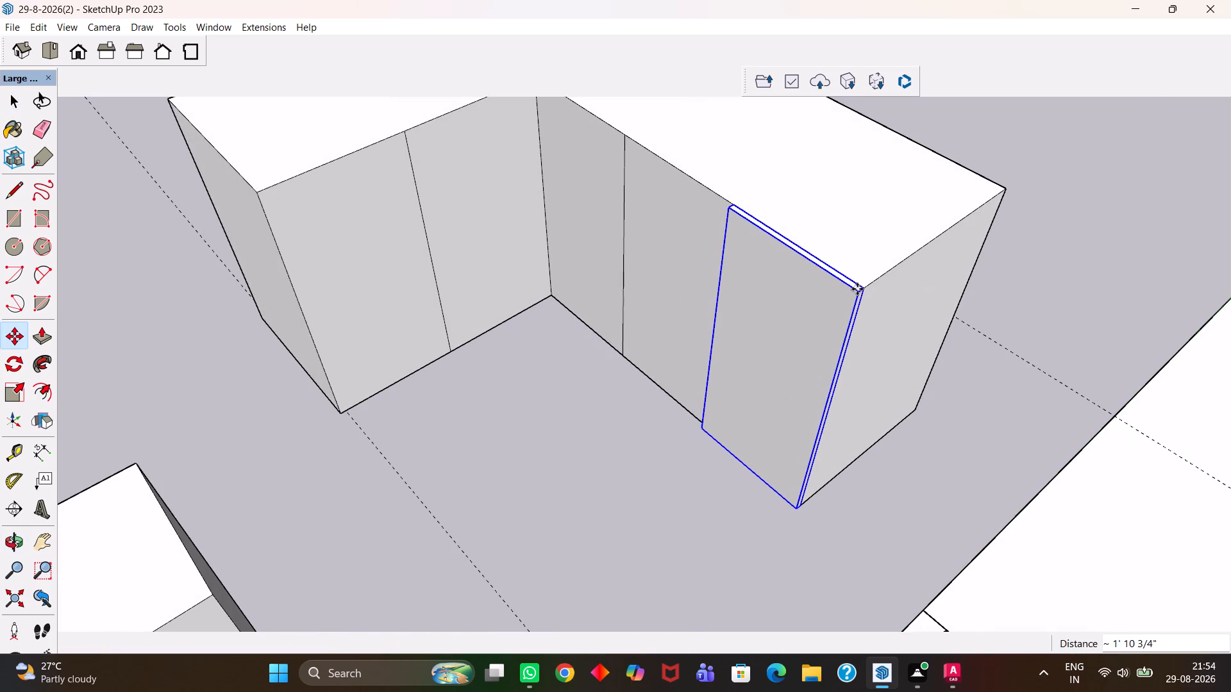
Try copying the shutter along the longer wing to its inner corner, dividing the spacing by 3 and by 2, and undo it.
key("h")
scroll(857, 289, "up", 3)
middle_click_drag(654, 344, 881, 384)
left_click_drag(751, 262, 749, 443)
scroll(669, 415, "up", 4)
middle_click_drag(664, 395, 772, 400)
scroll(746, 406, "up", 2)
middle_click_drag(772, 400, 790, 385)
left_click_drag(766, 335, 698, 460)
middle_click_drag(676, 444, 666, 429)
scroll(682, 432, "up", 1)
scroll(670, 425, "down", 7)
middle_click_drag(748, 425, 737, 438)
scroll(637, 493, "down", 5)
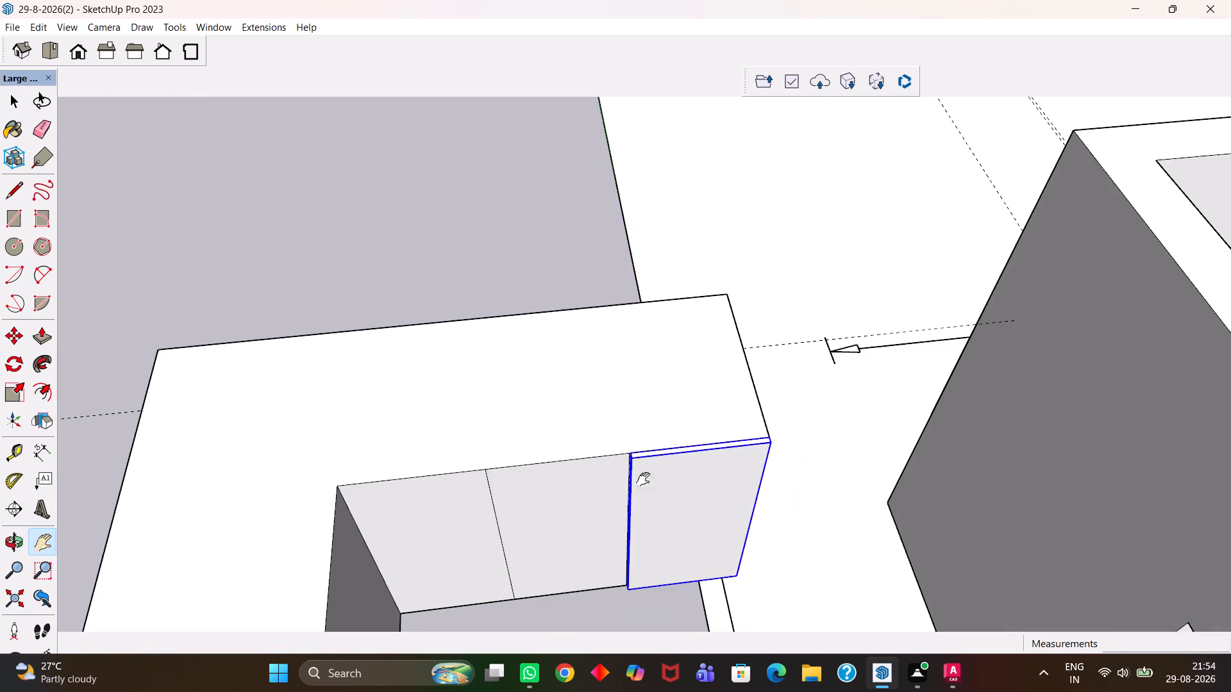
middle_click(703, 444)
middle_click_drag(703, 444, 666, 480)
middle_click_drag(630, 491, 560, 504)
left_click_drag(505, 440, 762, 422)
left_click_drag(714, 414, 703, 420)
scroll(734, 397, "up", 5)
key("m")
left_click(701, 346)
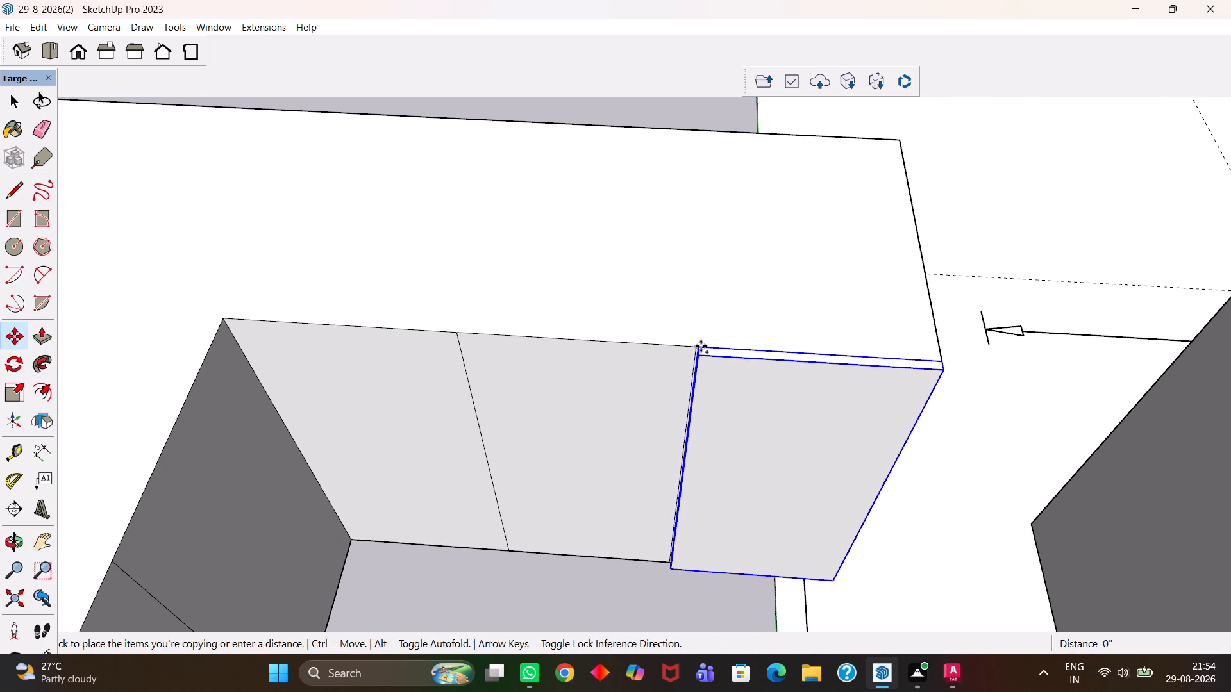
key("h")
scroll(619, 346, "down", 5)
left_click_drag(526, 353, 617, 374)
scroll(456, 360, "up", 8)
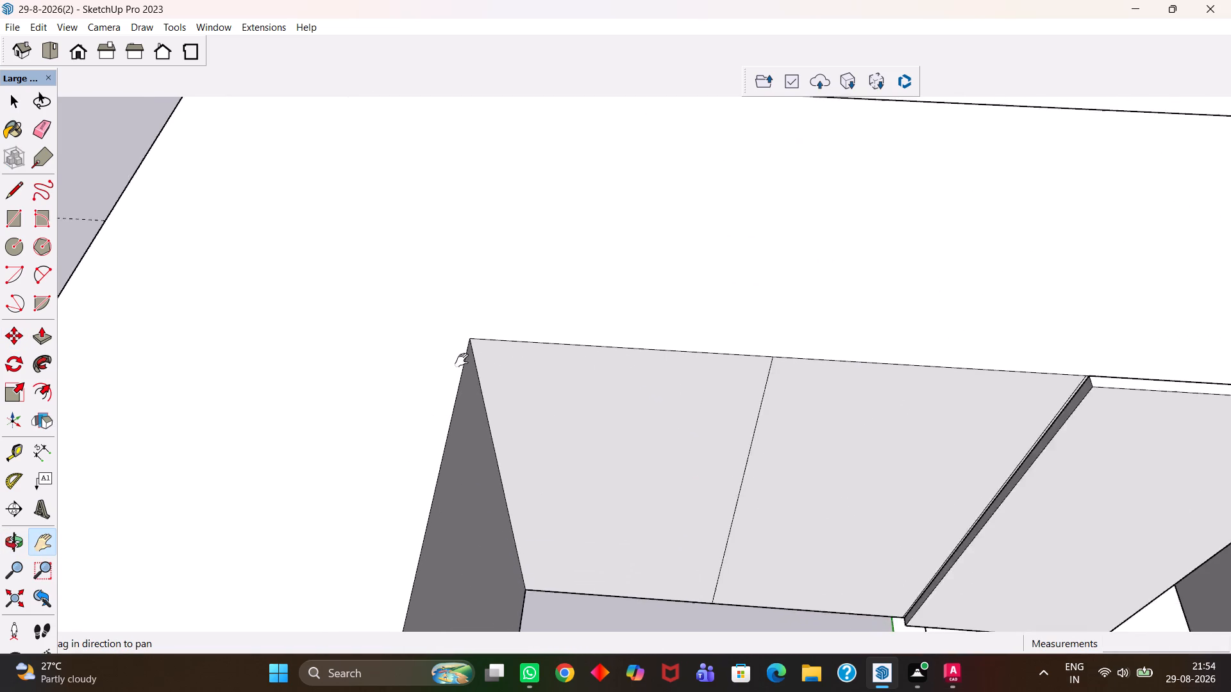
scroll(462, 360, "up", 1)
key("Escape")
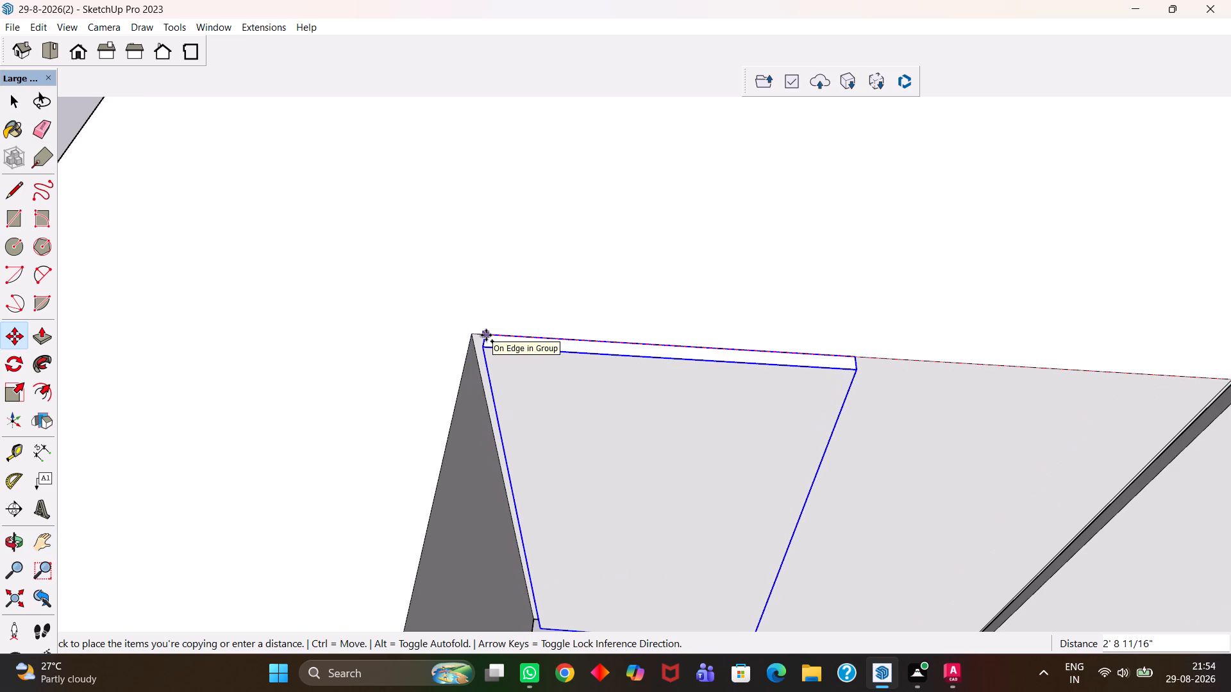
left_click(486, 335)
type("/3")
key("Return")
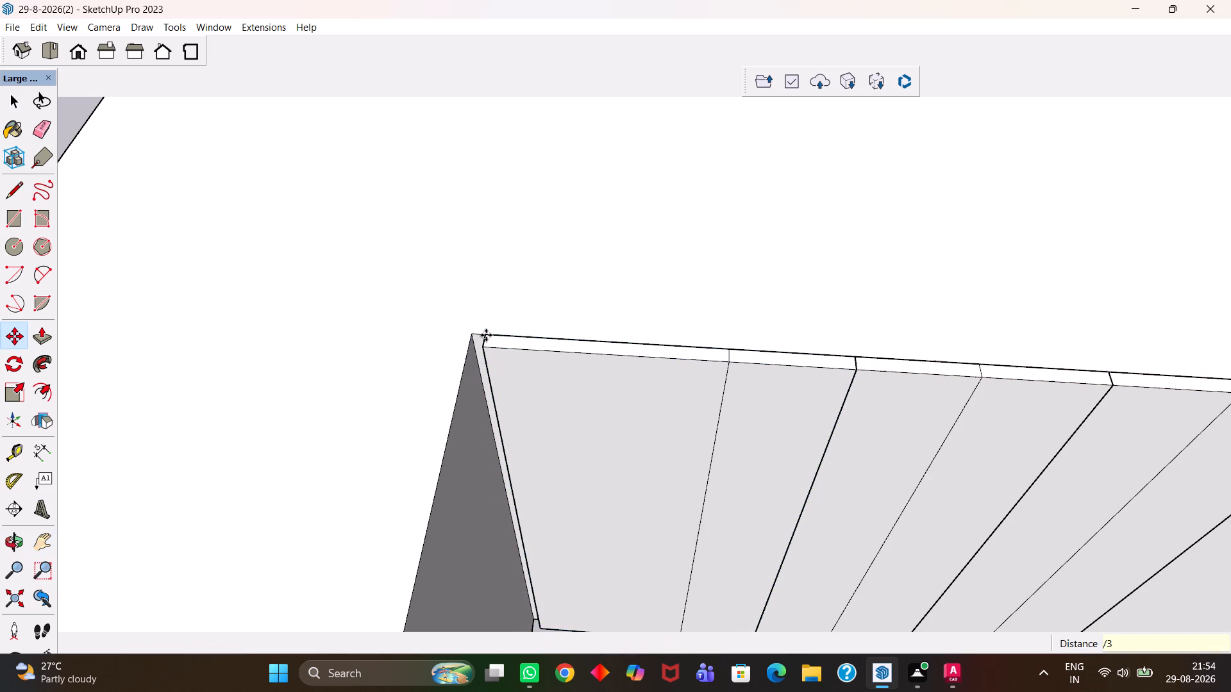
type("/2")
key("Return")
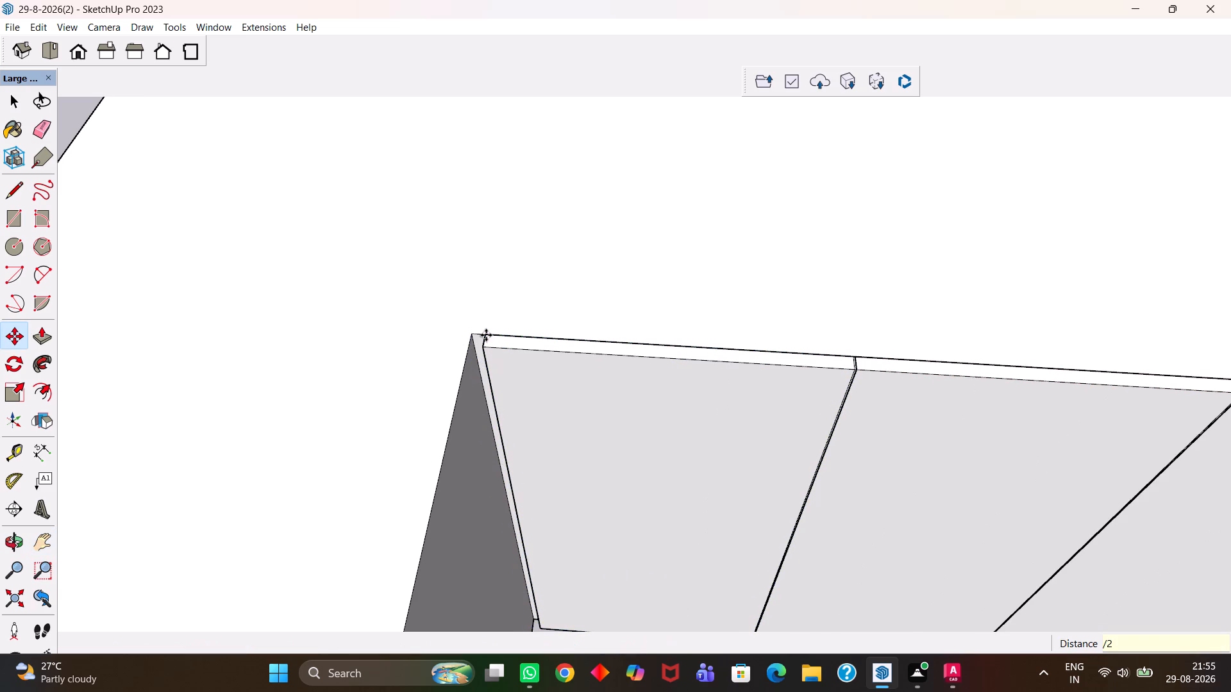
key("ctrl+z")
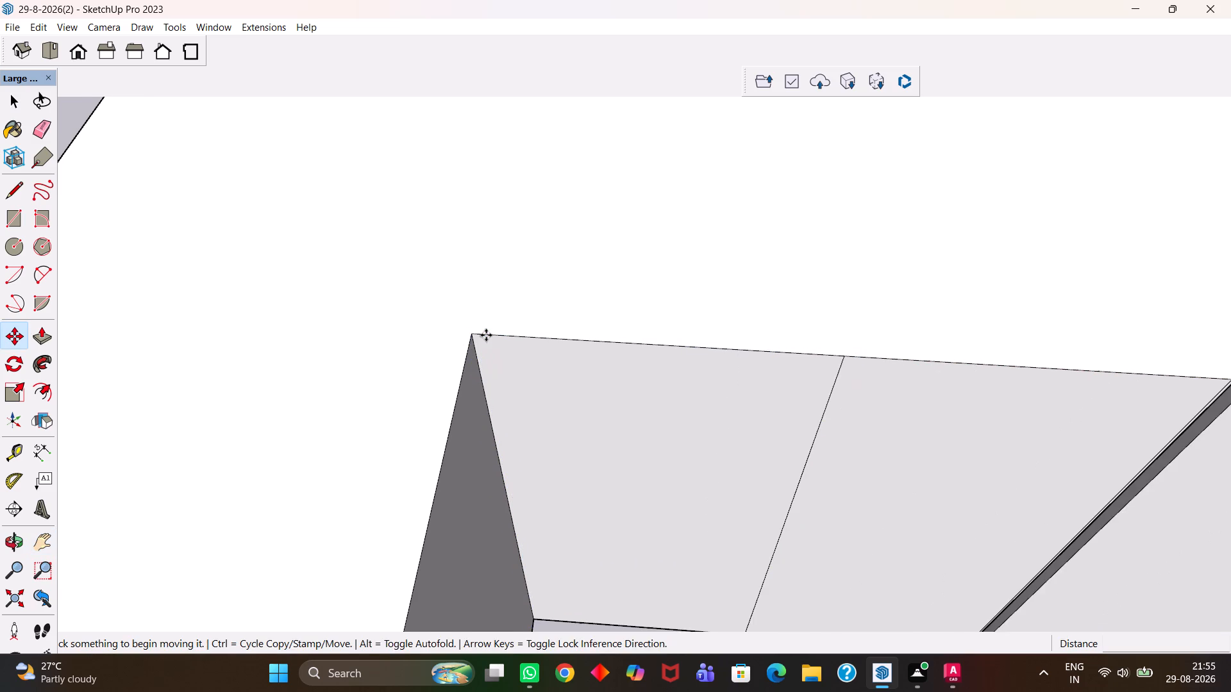
Erase the two dashed guide lines running past the L-shaped loft.
scroll(485, 335, "down", 2)
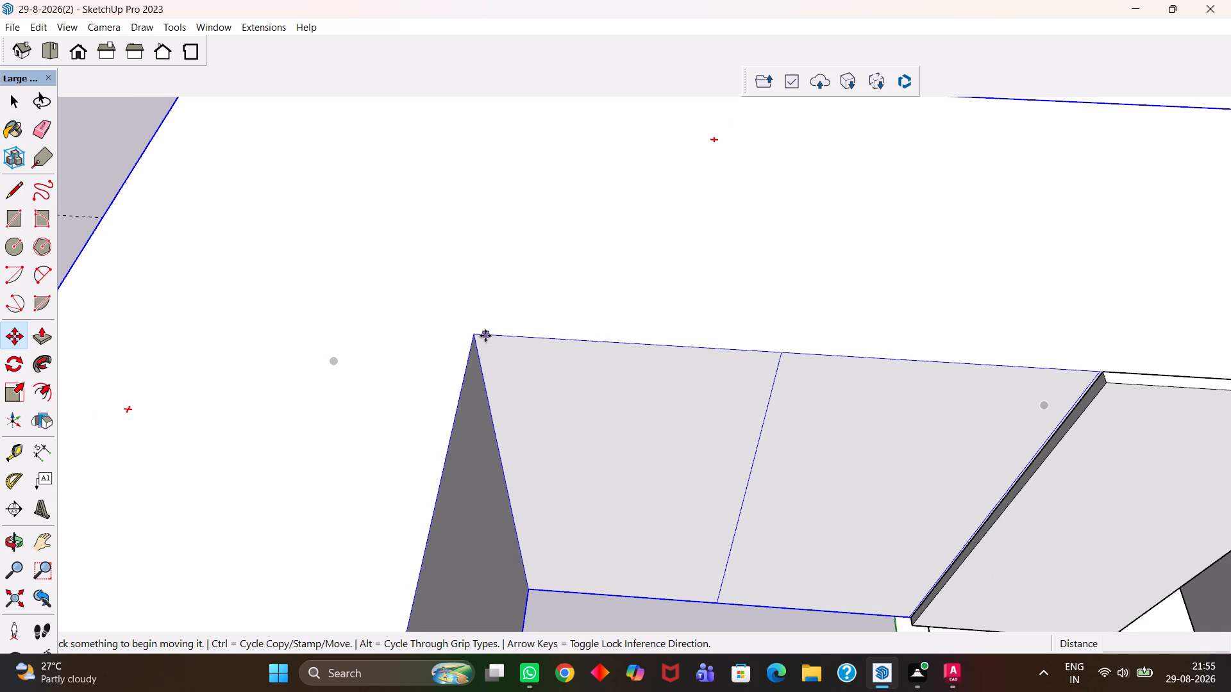
scroll(486, 336, "down", 6)
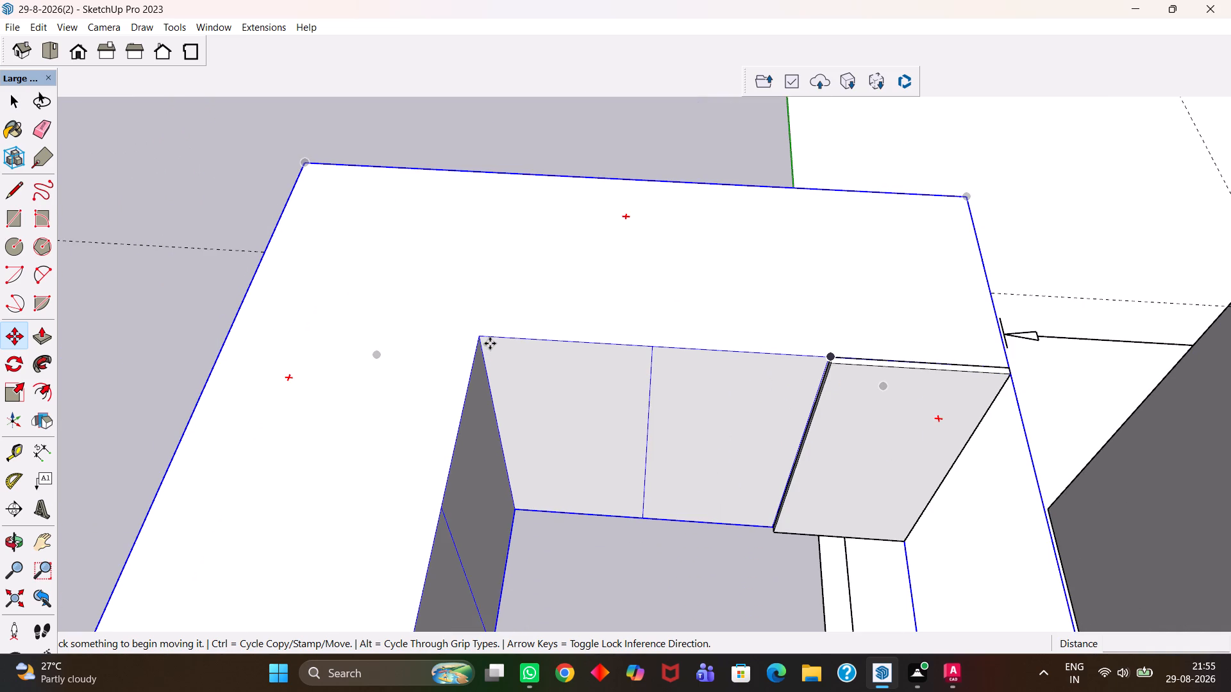
scroll(457, 373, "up", 10)
scroll(483, 404, "down", 5)
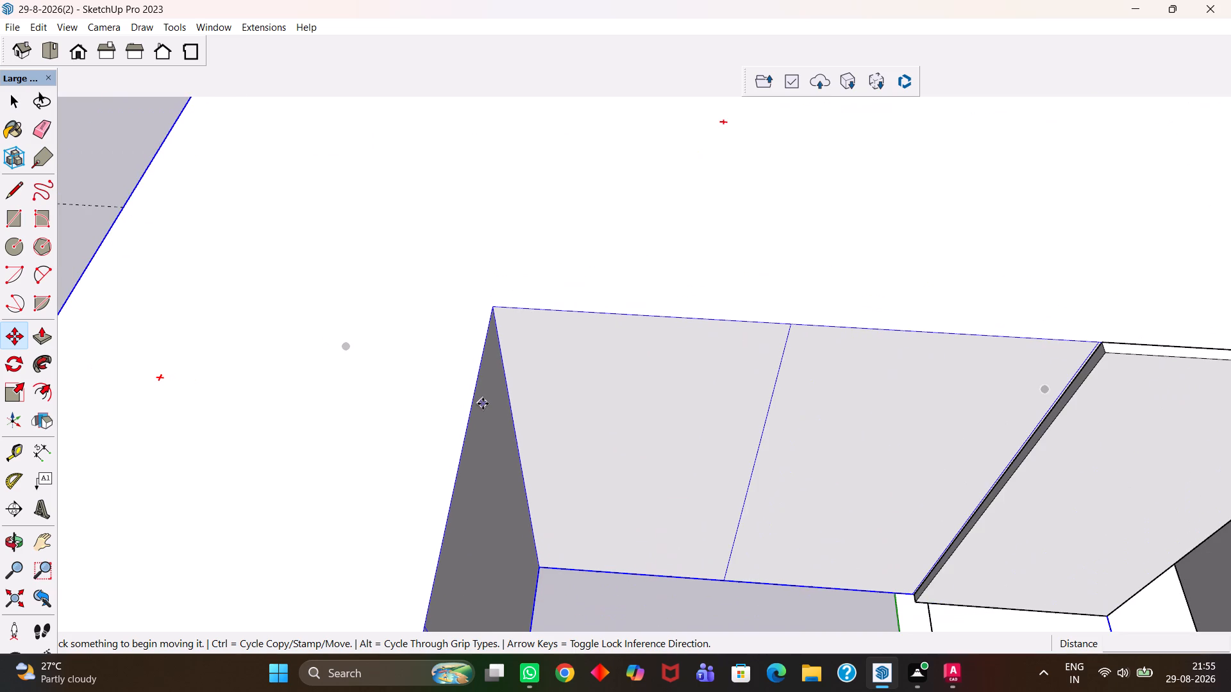
scroll(483, 403, "down", 16)
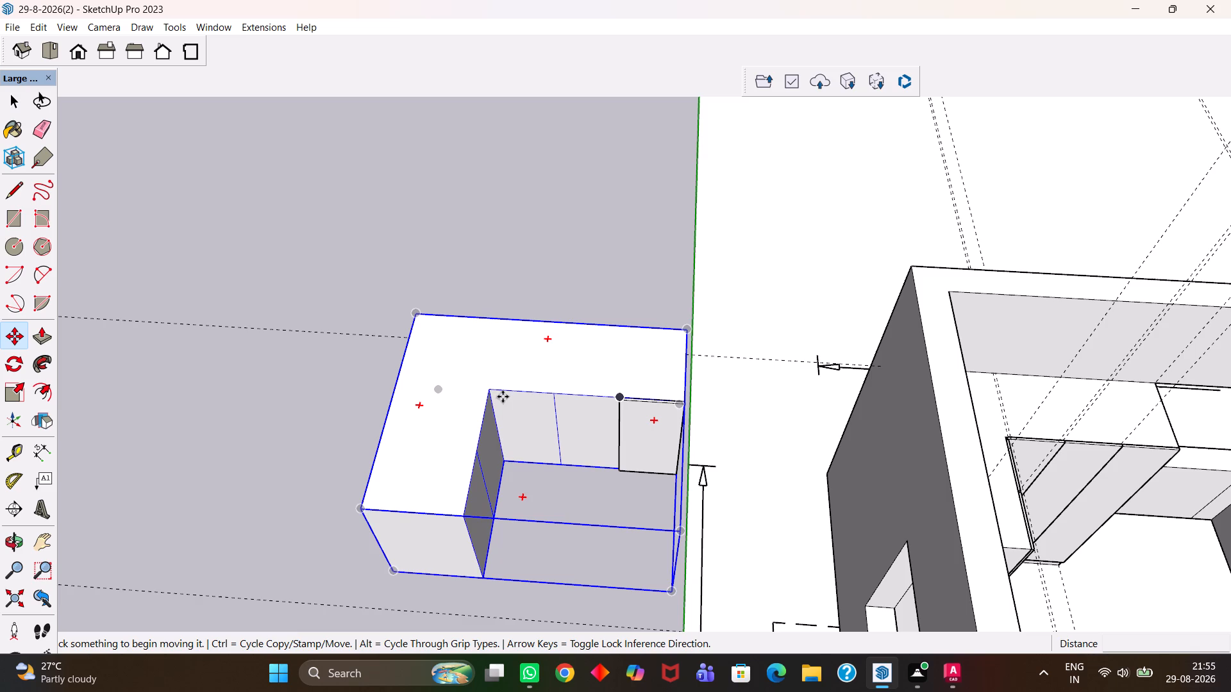
scroll(549, 517, "up", 7)
key("h")
scroll(539, 468, "down", 9)
scroll(604, 472, "up", 1)
middle_click_drag(604, 472, 588, 480)
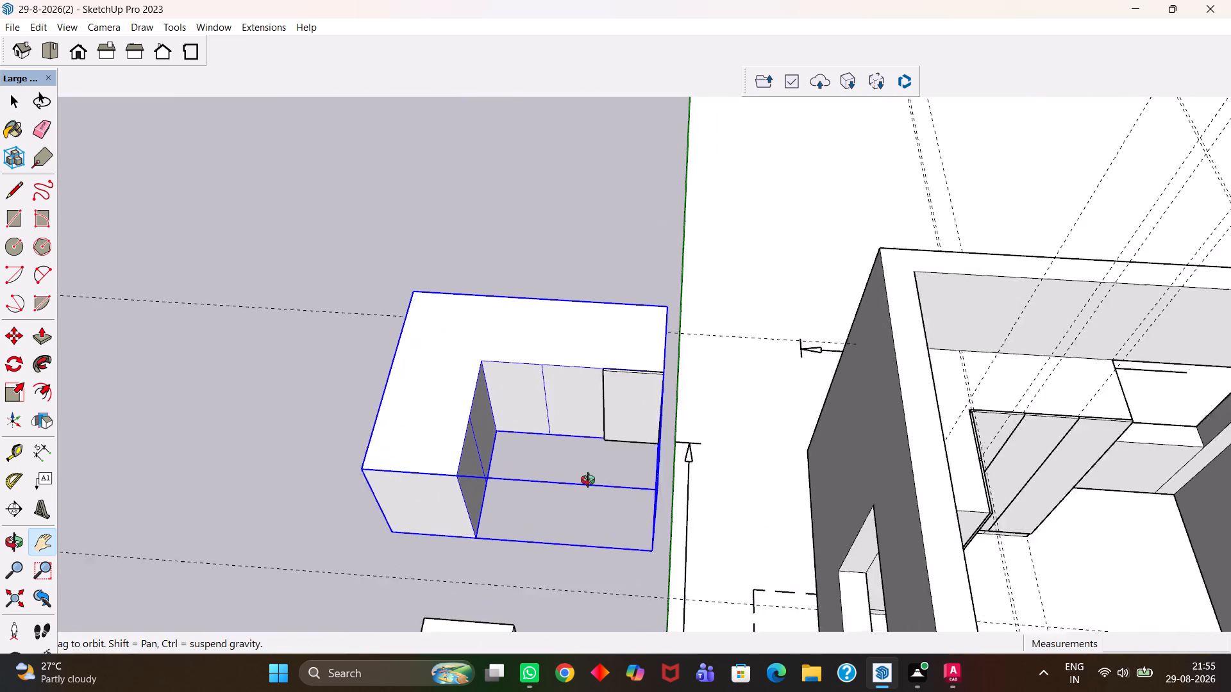
middle_click_drag(588, 480, 517, 479)
scroll(517, 479, "up", 3)
key("space")
left_click(664, 183)
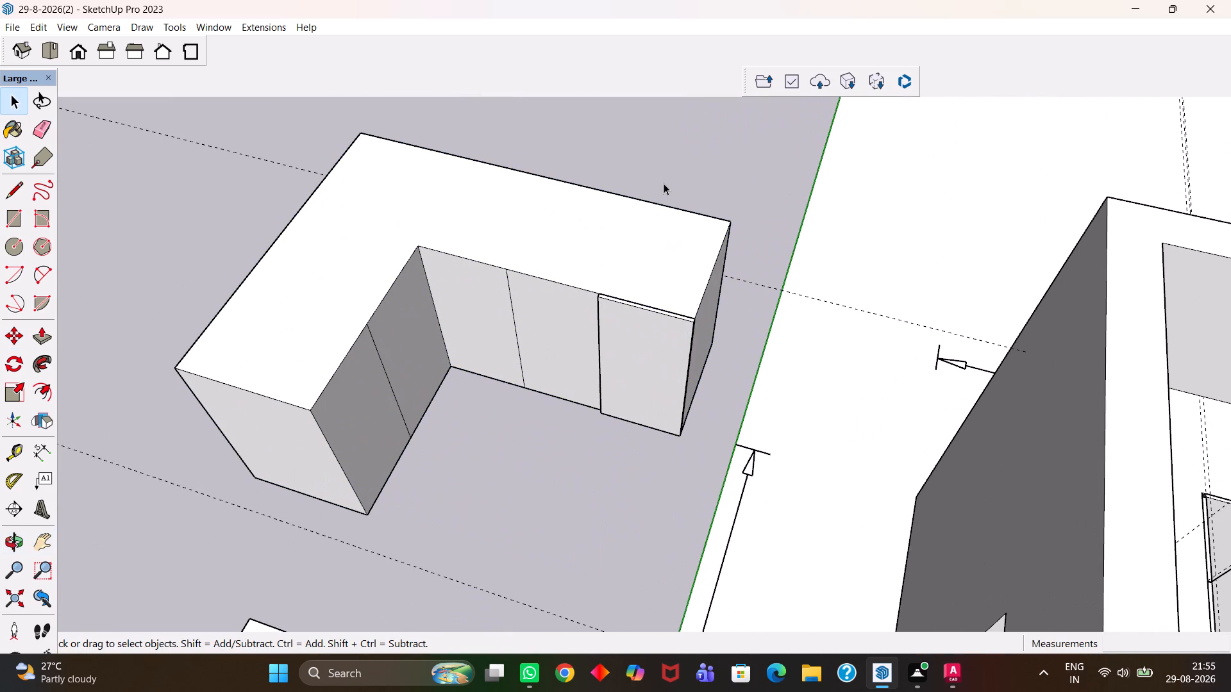
key("h")
scroll(679, 268, "down", 6)
scroll(653, 339, "up", 3)
middle_click_drag(655, 340, 574, 306)
left_click_drag(573, 262, 606, 400)
scroll(601, 416, "up", 1)
middle_click(596, 415)
key("e")
left_click_drag(426, 238, 430, 219)
left_click_drag(349, 536, 345, 529)
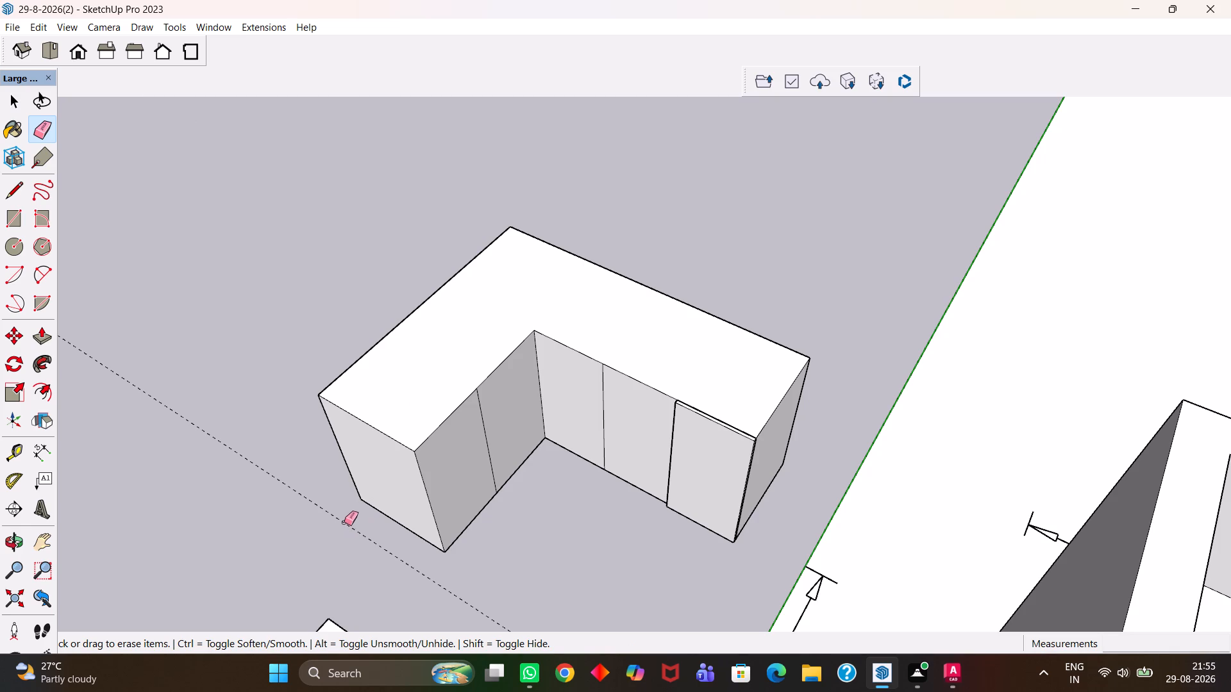
left_click(344, 522)
Copy the end shutter along the longer wing to its inner corner and divide the distance by 2 to cover all three panels.
scroll(601, 468, "up", 3)
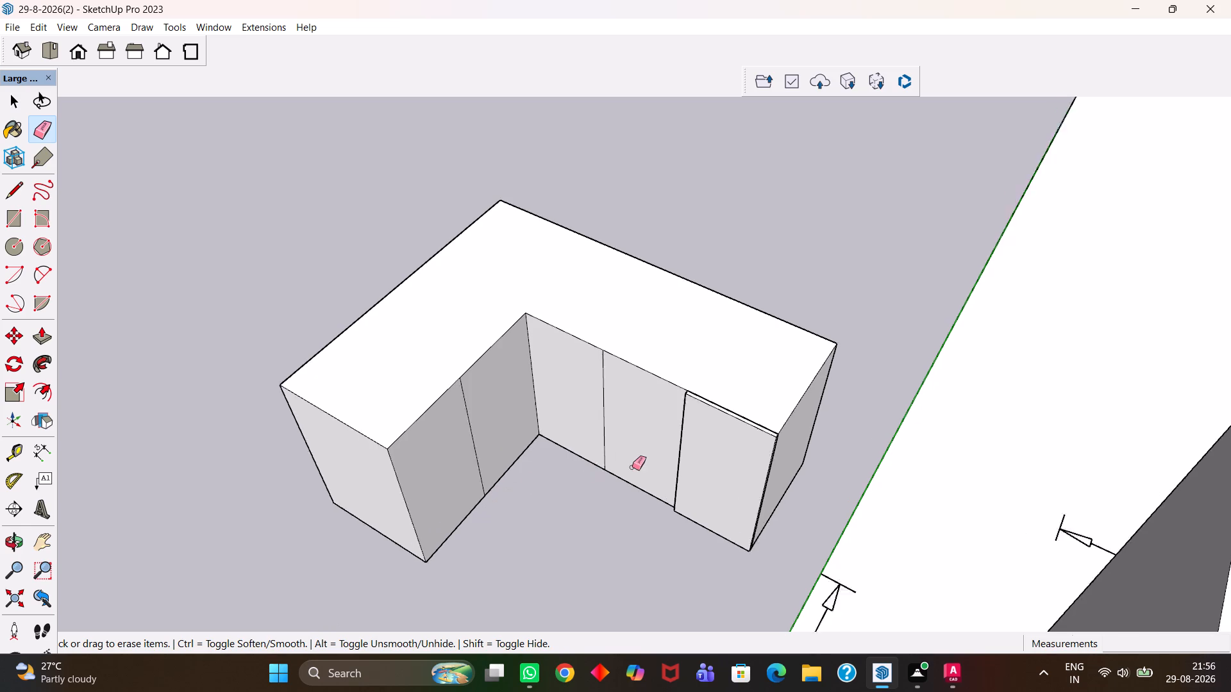
scroll(632, 467, "up", 2)
scroll(640, 457, "down", 4)
middle_click_drag(648, 460, 657, 469)
scroll(657, 469, "up", 4)
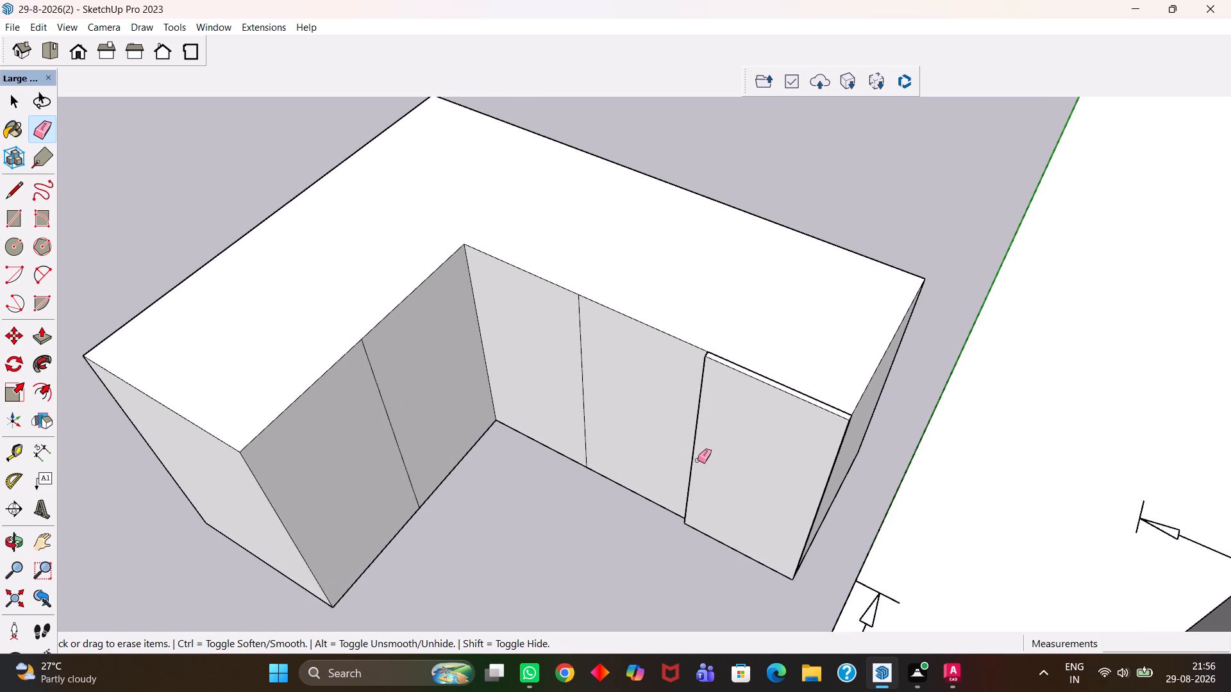
key("space")
left_click(742, 460)
scroll(742, 460, "down", 4)
key("m")
scroll(721, 378, "up", 4)
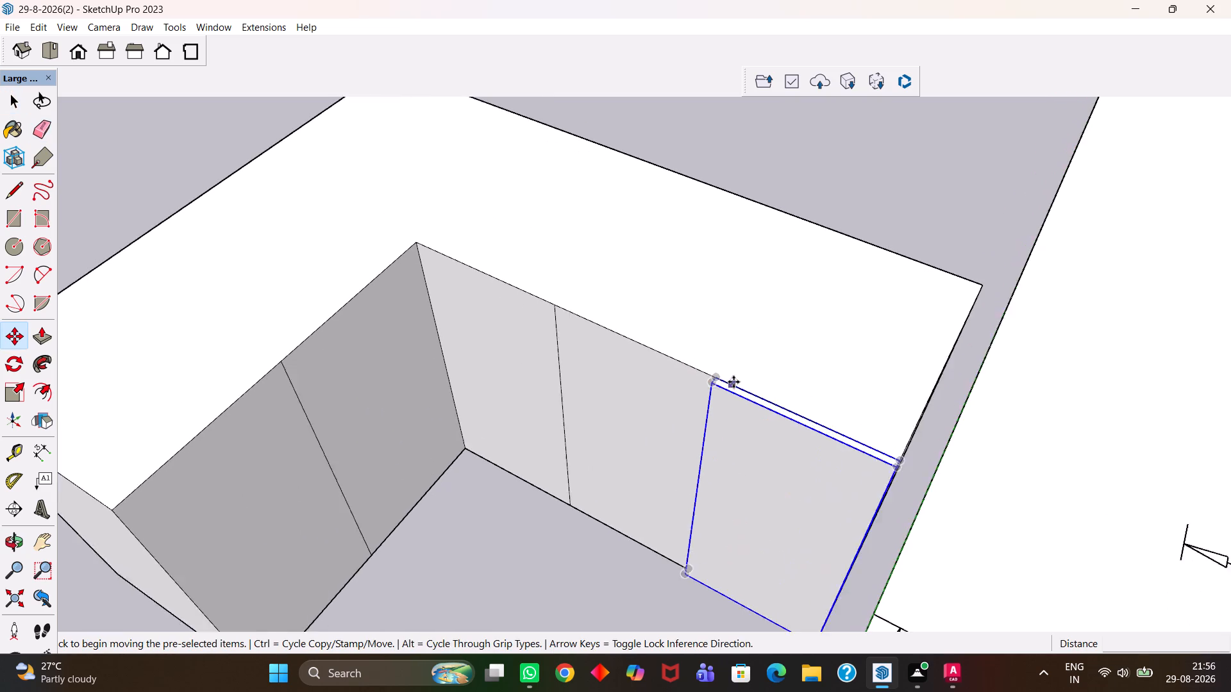
scroll(733, 382, "up", 3)
left_click(707, 377)
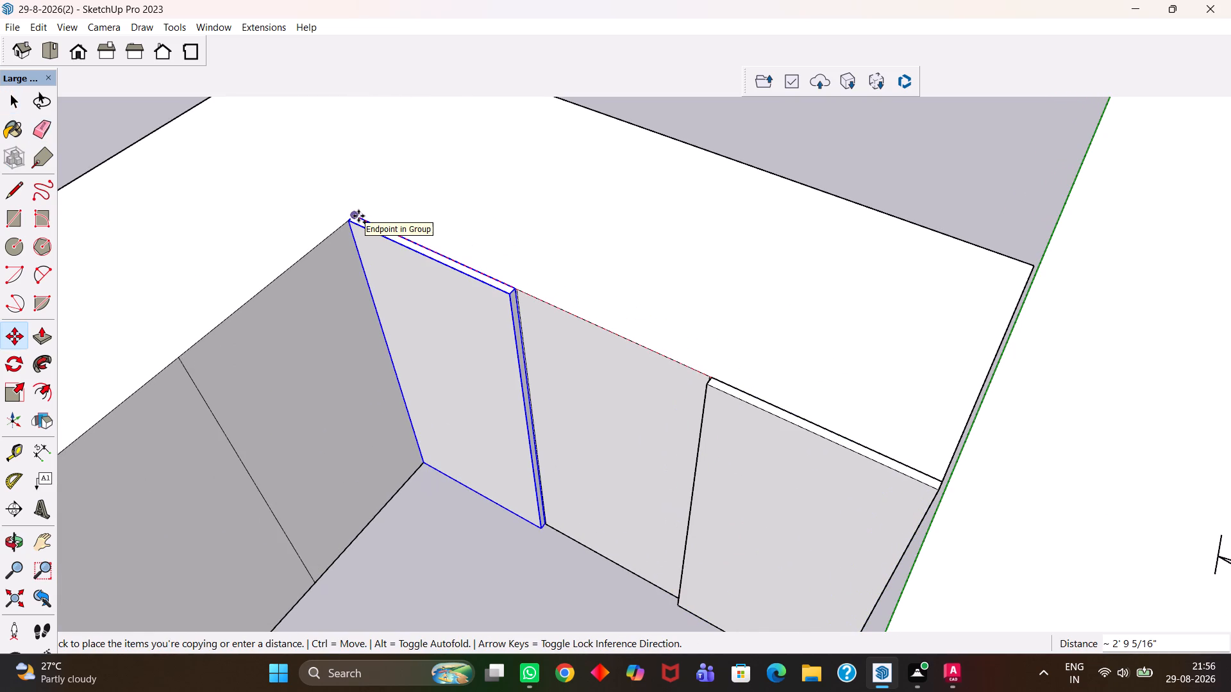
left_click(358, 216)
type("/2")
key("Return")
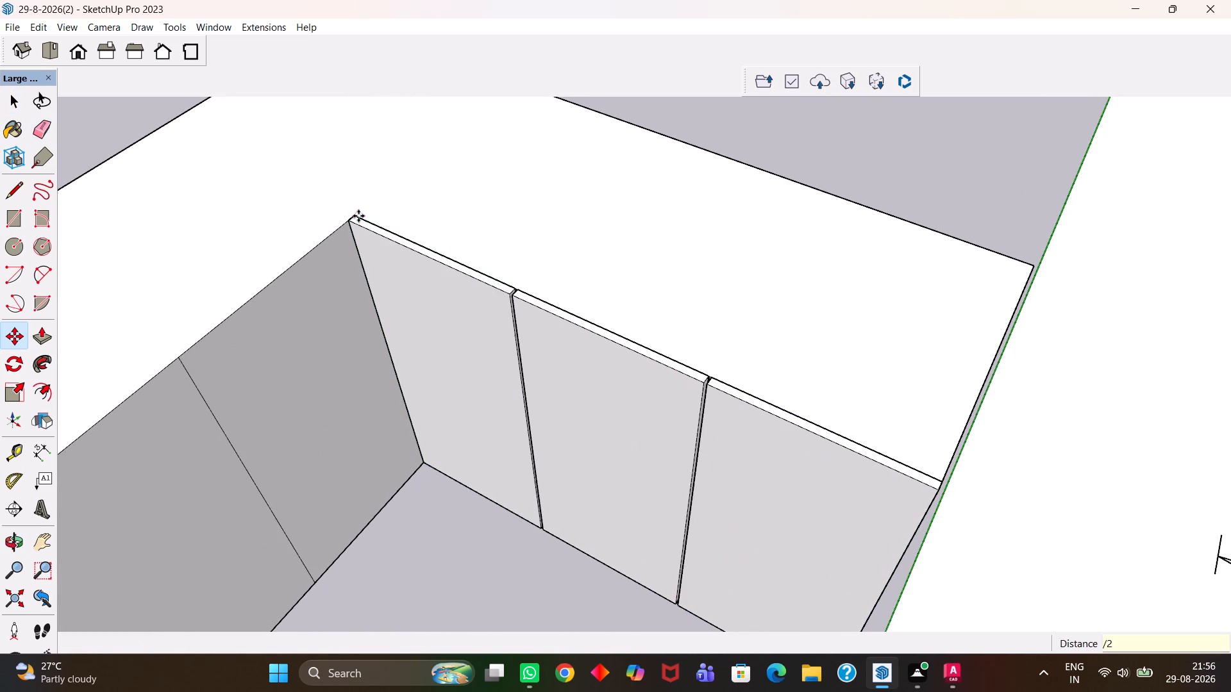
Make a copy of the shutter nearest the inner corner, rotated 90° about its outer top corner.
scroll(358, 216, "down", 8)
middle_click_drag(512, 350, 439, 377)
middle_click(439, 377)
scroll(439, 377, "up", 3)
key("h")
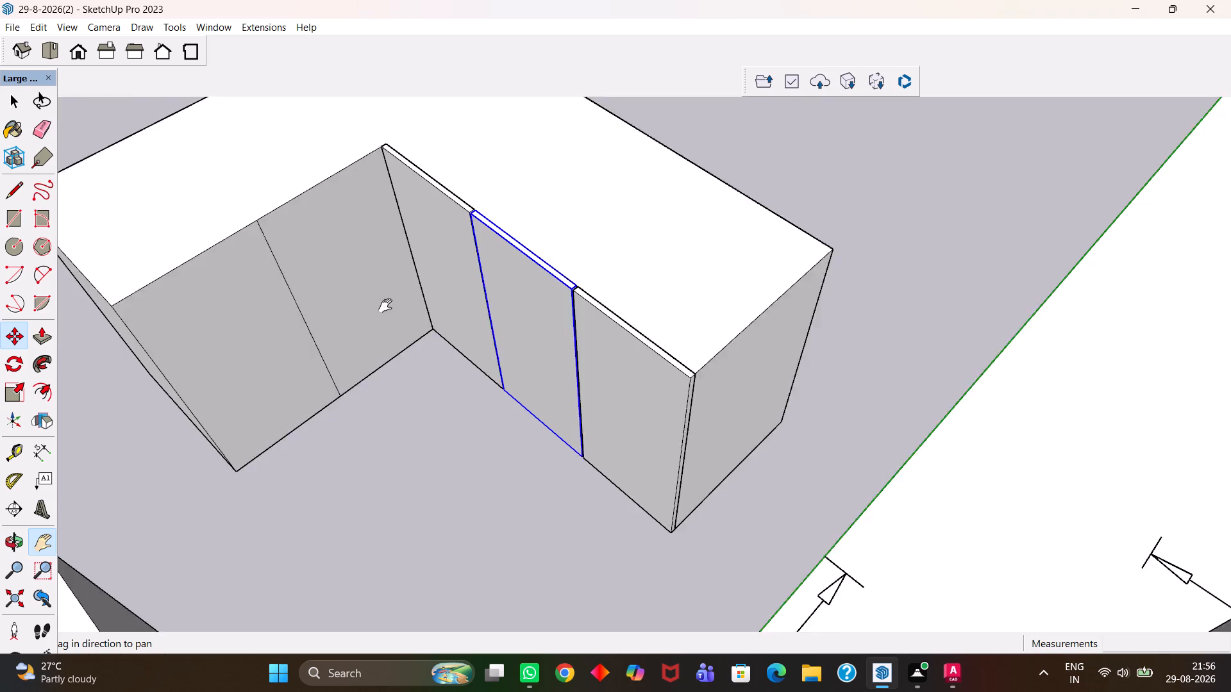
left_click_drag(399, 321, 439, 361)
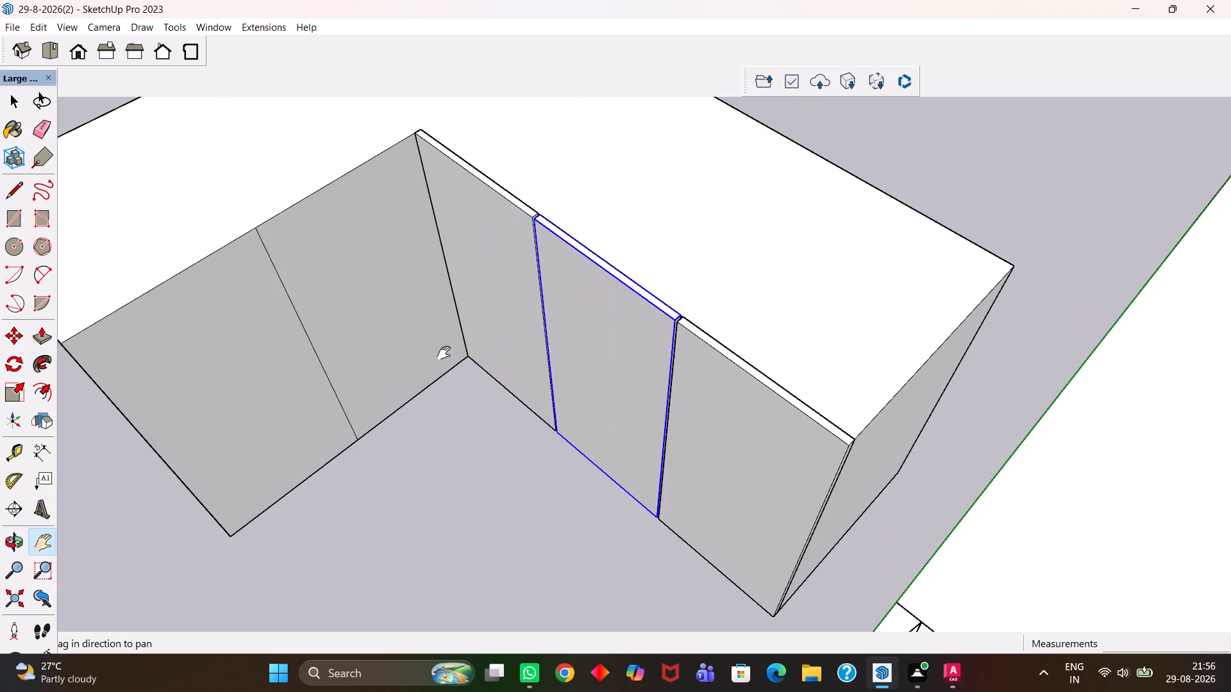
key("h")
scroll(444, 352, "up", 3)
left_click_drag(446, 354, 539, 434)
scroll(539, 420, "down", 4)
left_click_drag(572, 343, 593, 389)
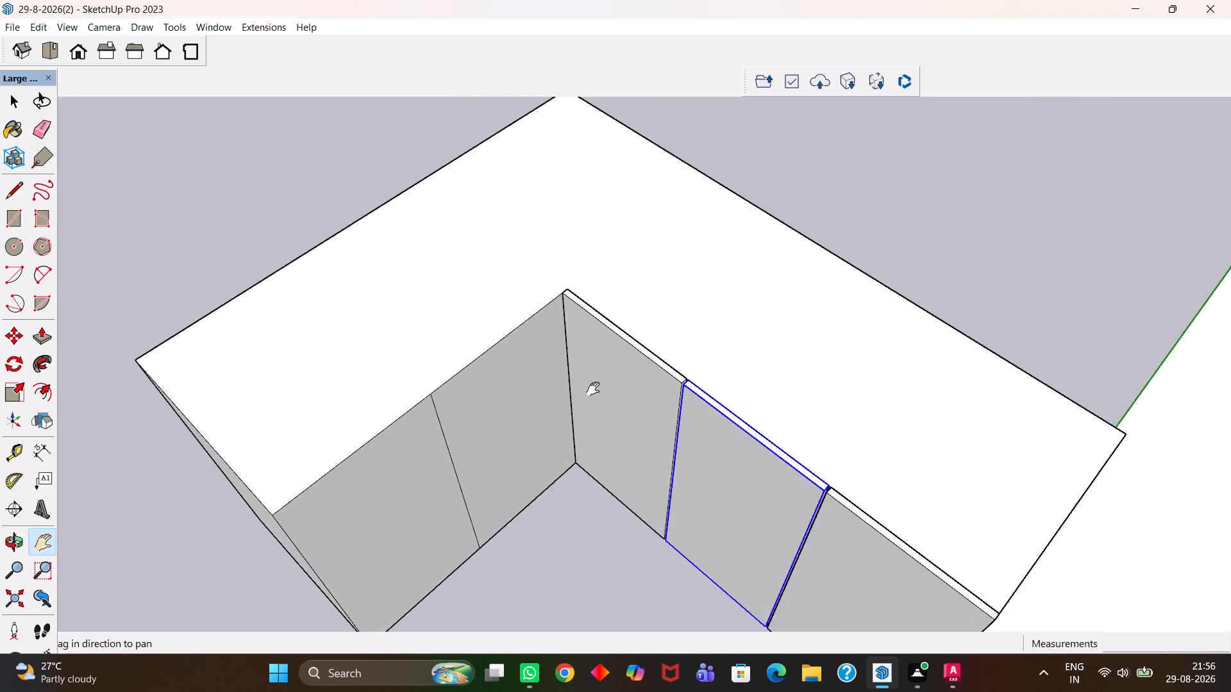
left_click_drag(593, 389, 594, 391)
scroll(610, 393, "up", 3)
key("space")
left_click(628, 406)
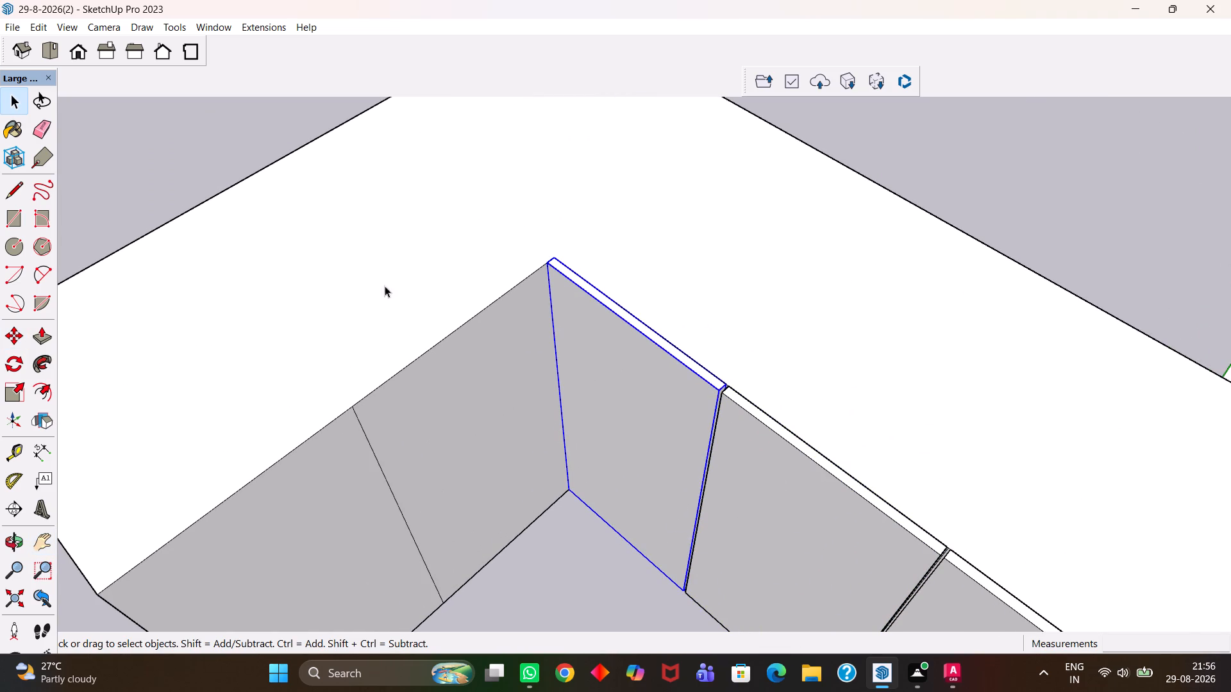
left_click(17, 356)
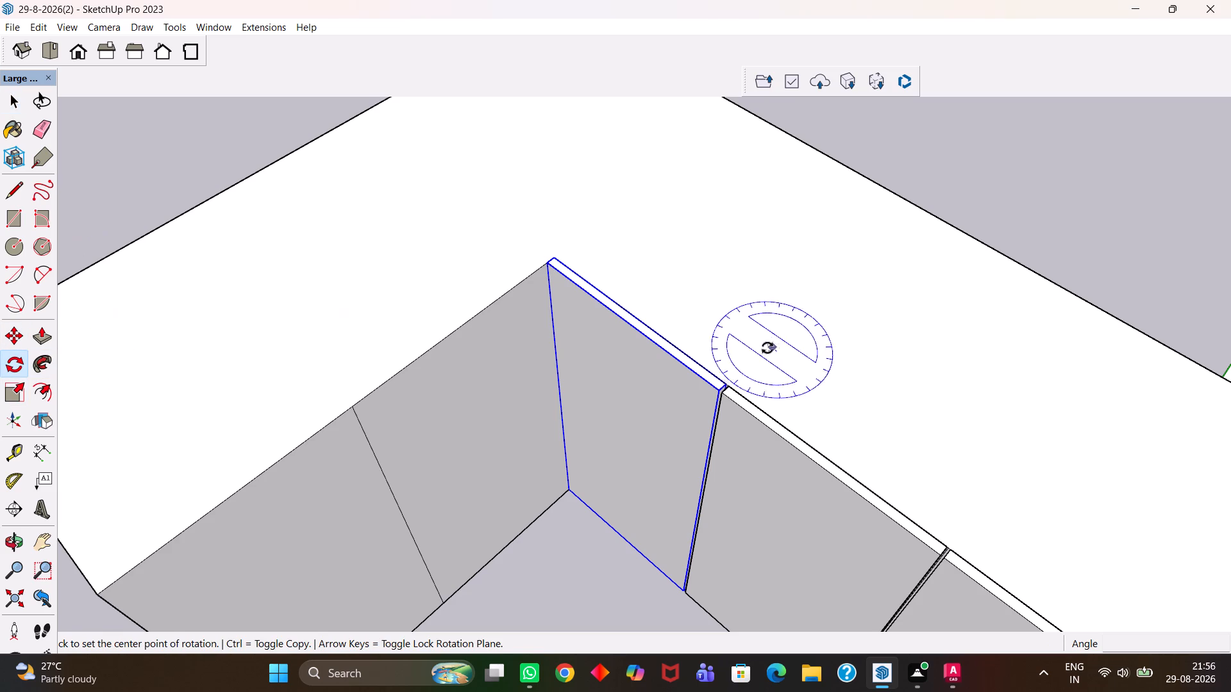
left_click(728, 385)
left_click(775, 416)
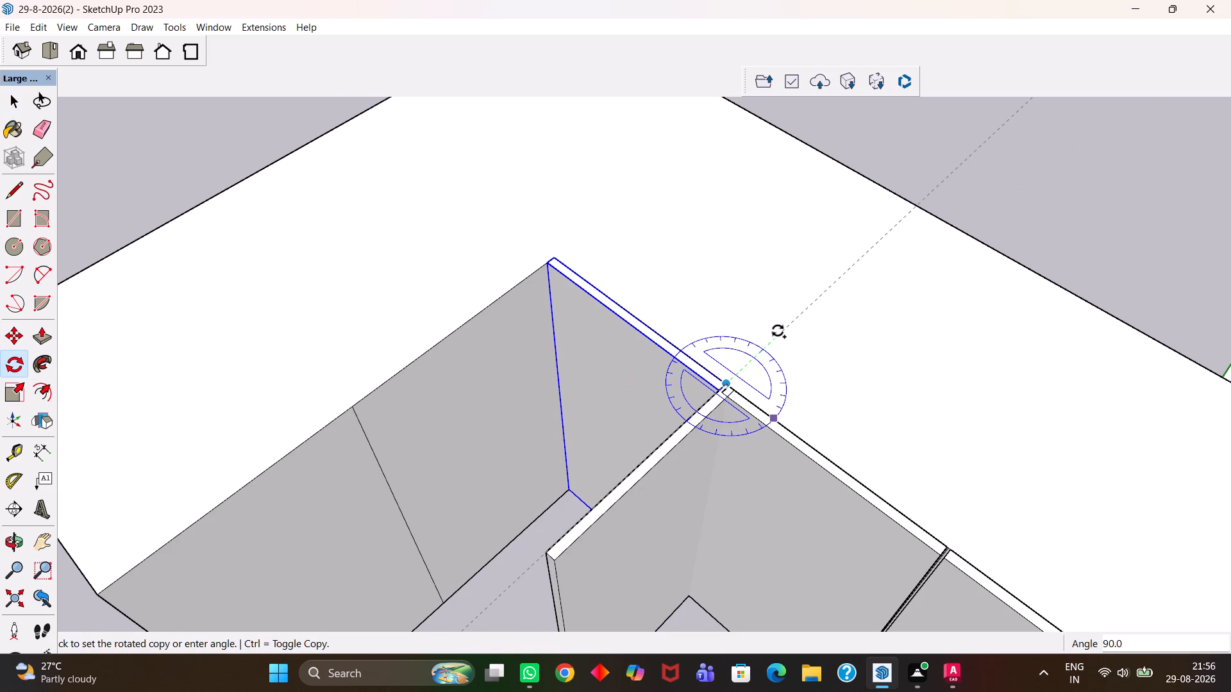
left_click(778, 331)
Move the rotated shutter copy onto the shorter wing's front so that it meets the adjoining shutter at the inner corner.
key("m")
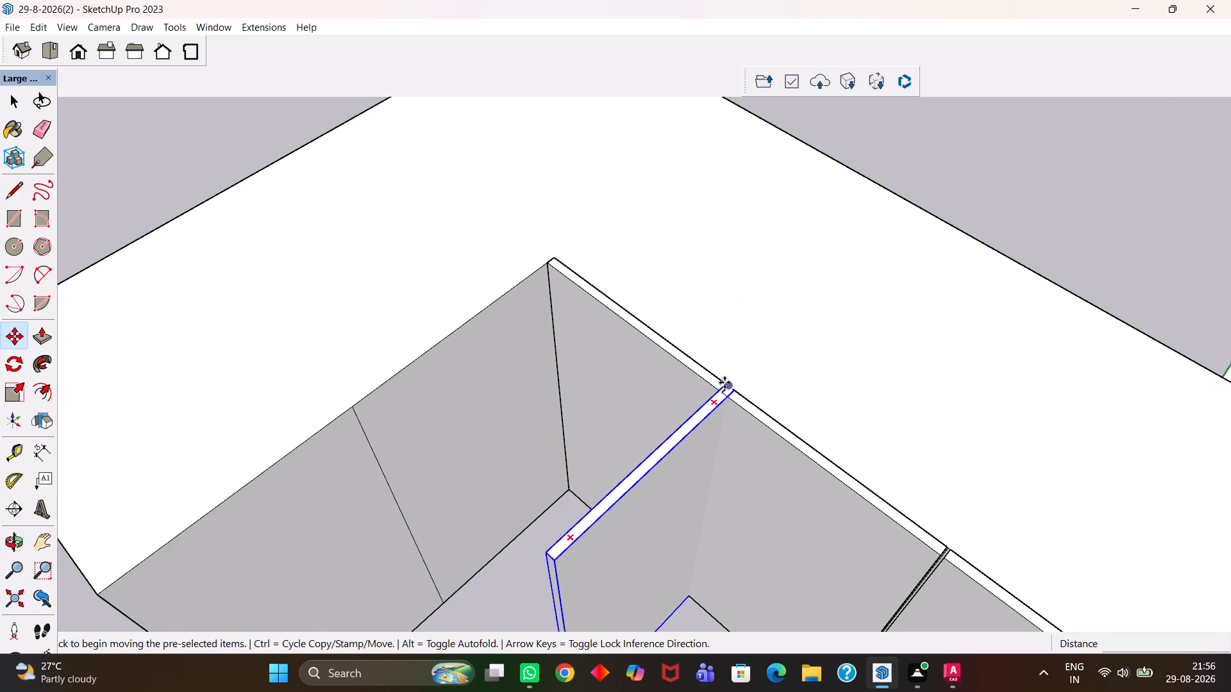
left_click(724, 383)
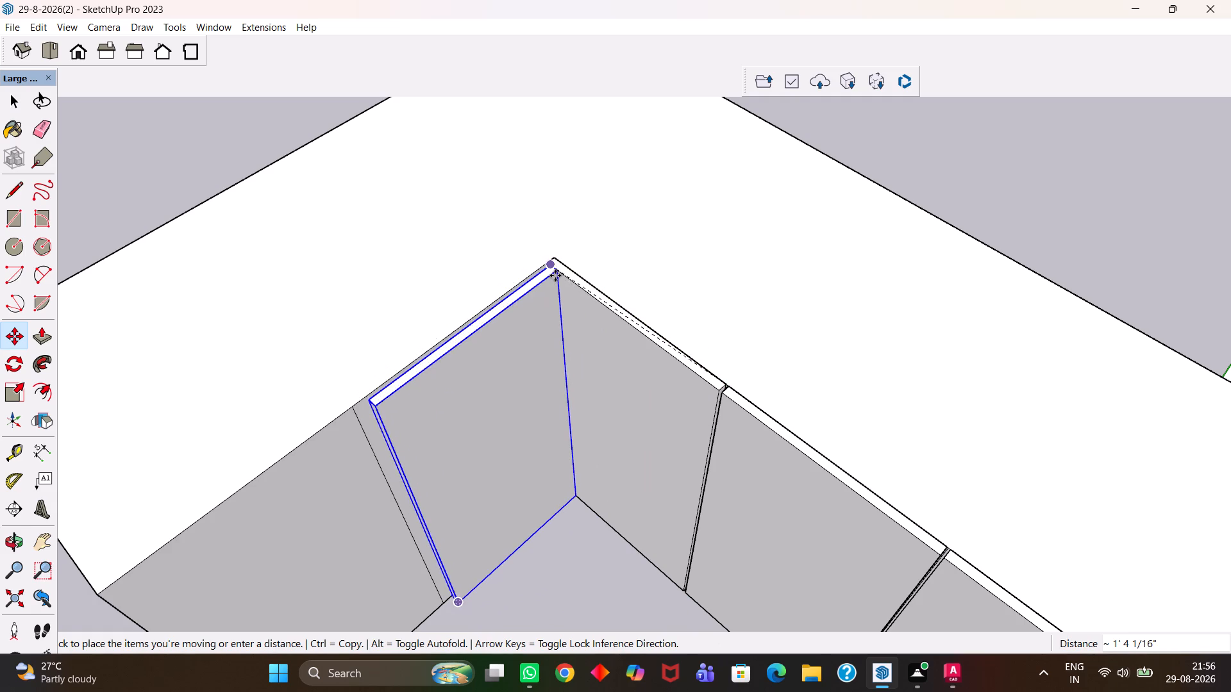
left_click(555, 276)
scroll(558, 272, "up", 8)
left_click(539, 251)
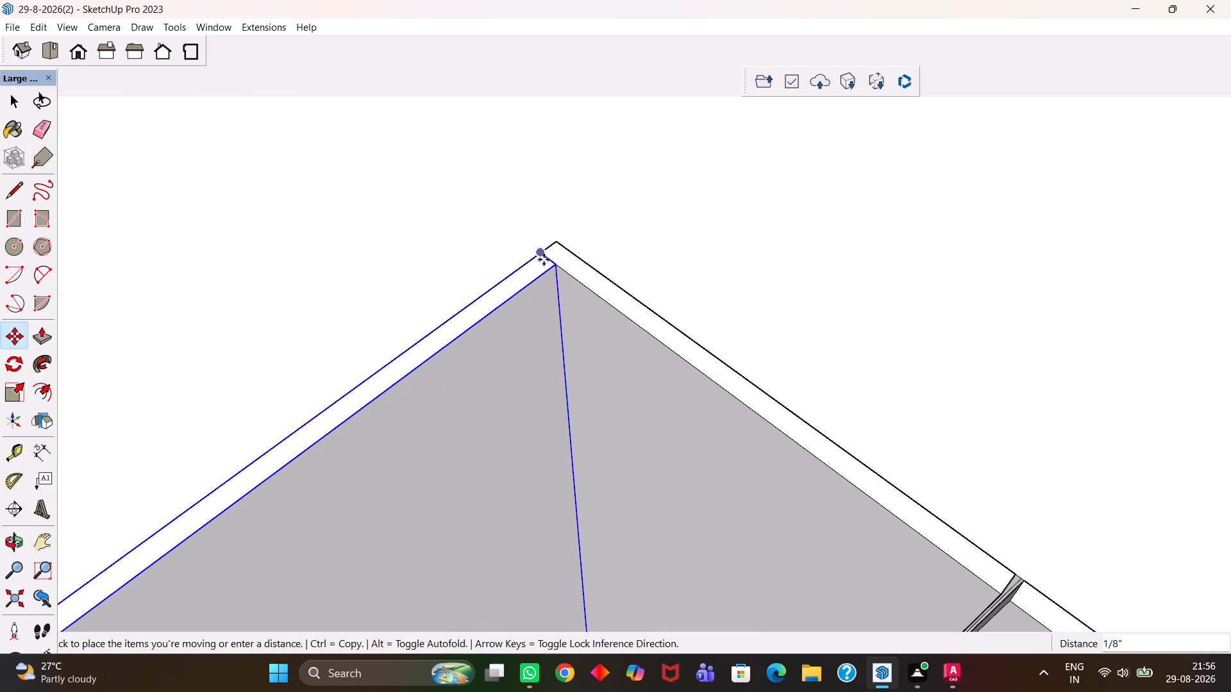
left_click(544, 259)
Examine the inner corner joint and the gaps between the shutters along the longer wing.
scroll(544, 259, "down", 11)
key("h")
middle_click_drag(568, 361, 744, 362)
scroll(568, 361, "up", 1)
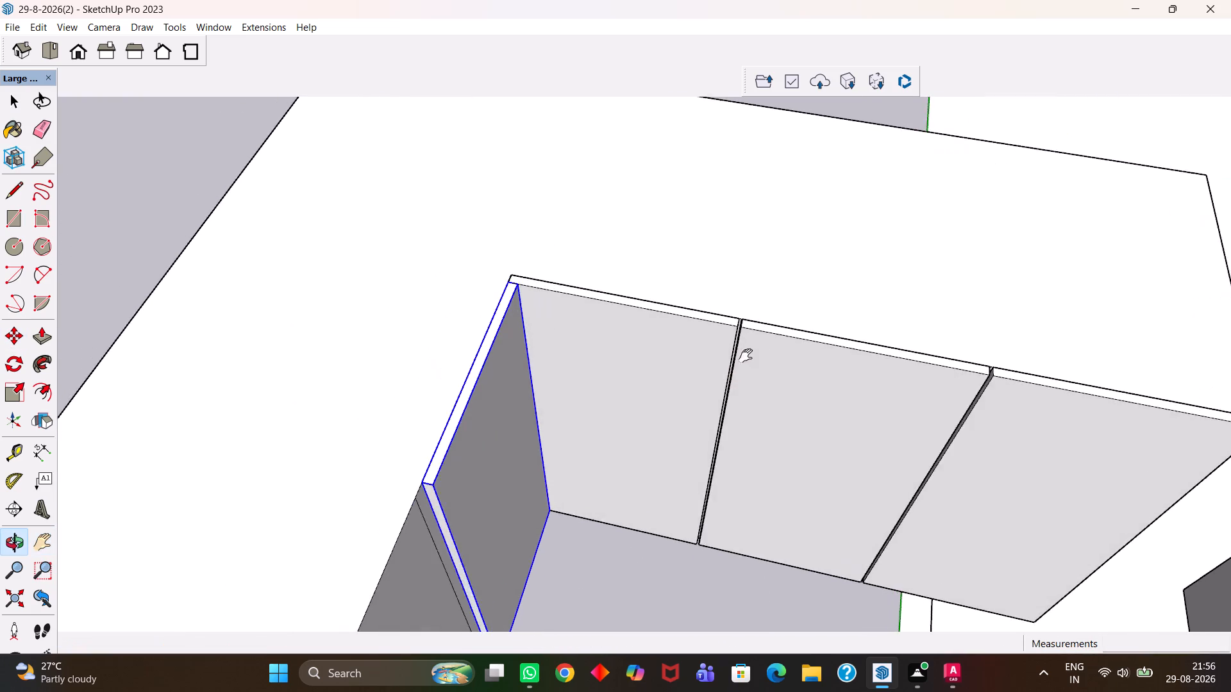
scroll(742, 356, "up", 1)
left_click_drag(815, 354, 434, 316)
middle_click_drag(751, 421, 677, 362)
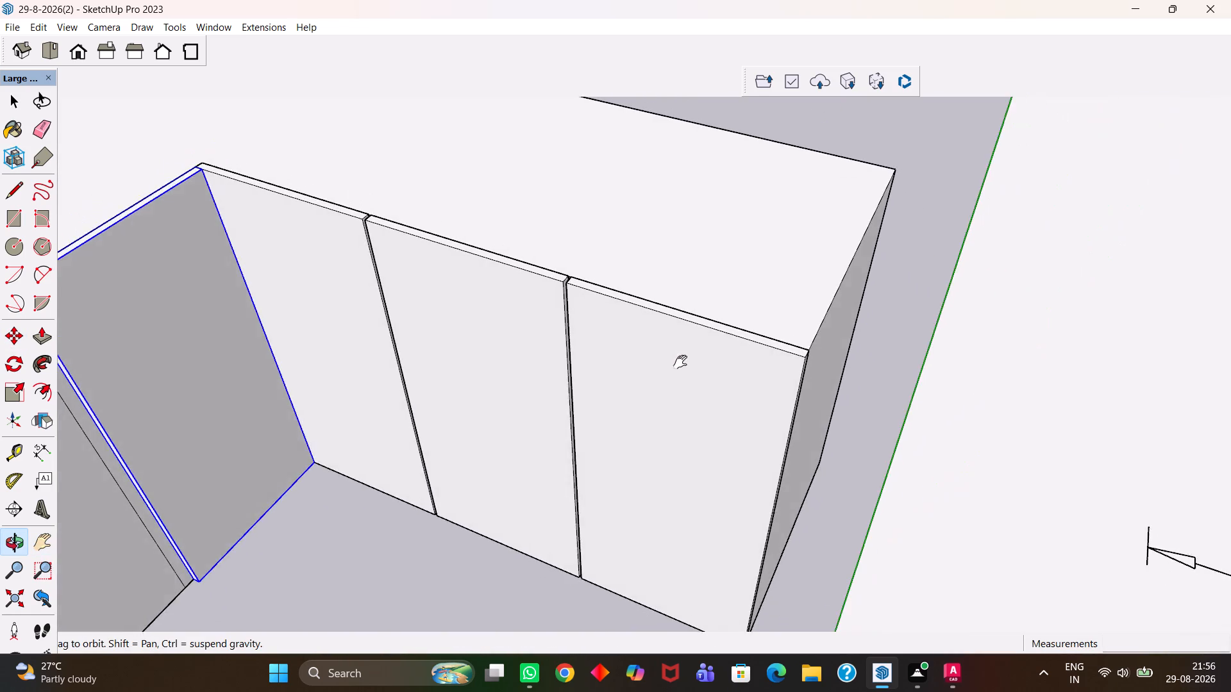
left_click_drag(455, 280, 737, 405)
middle_click_drag(521, 382, 491, 397)
scroll(491, 397, "up", 10)
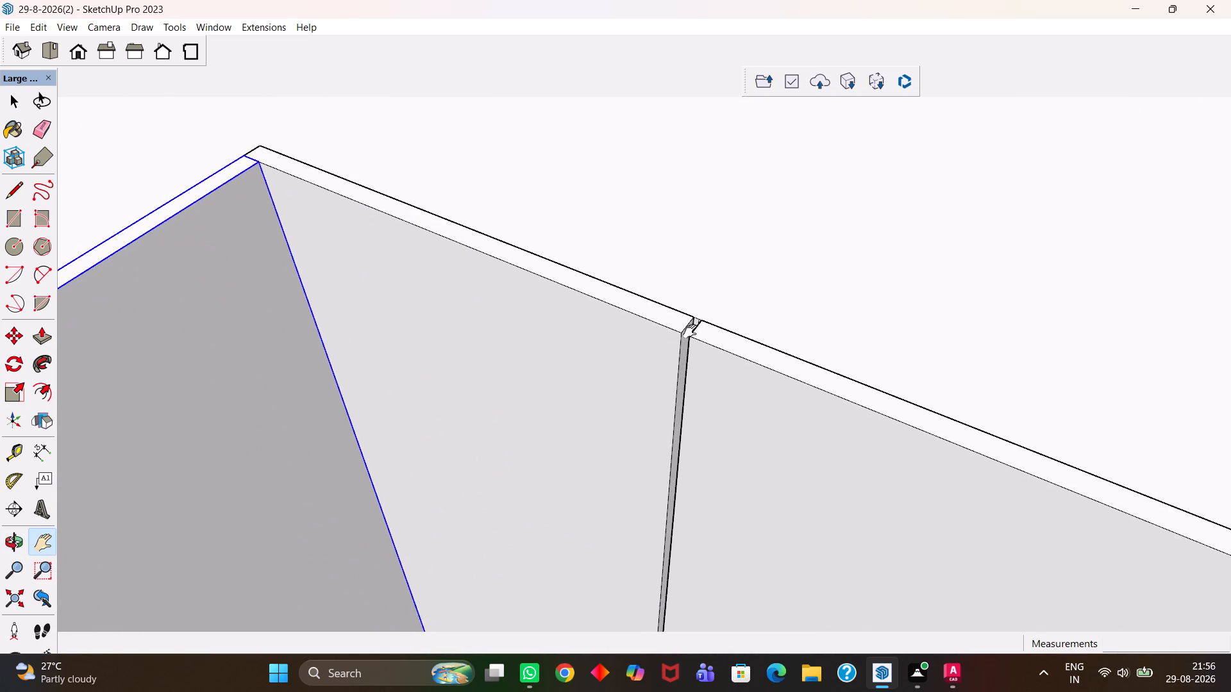
Push the side face of the longer wing's inner-corner shutter inward by 1", on the side facing the adjoining shutter.
scroll(690, 331, "up", 6)
middle_click_drag(694, 331, 689, 340)
key("space")
double_click(683, 333)
left_click(683, 333)
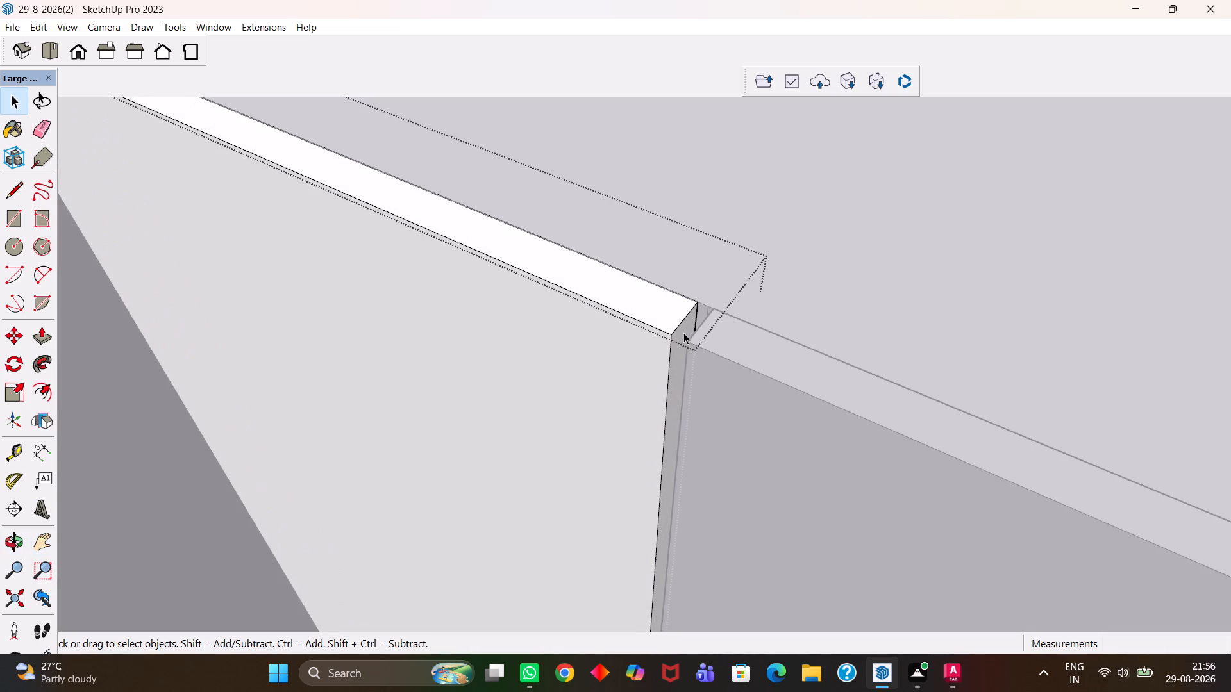
key("p")
left_click(681, 333)
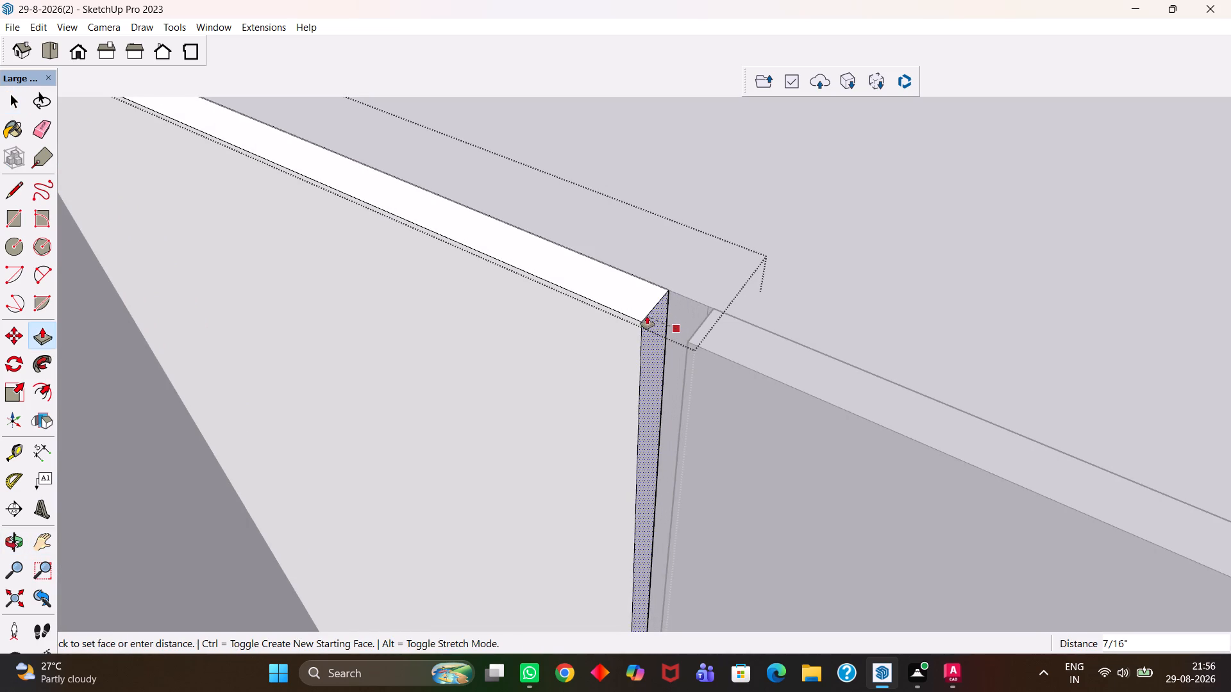
type("1\"")
key("Return")
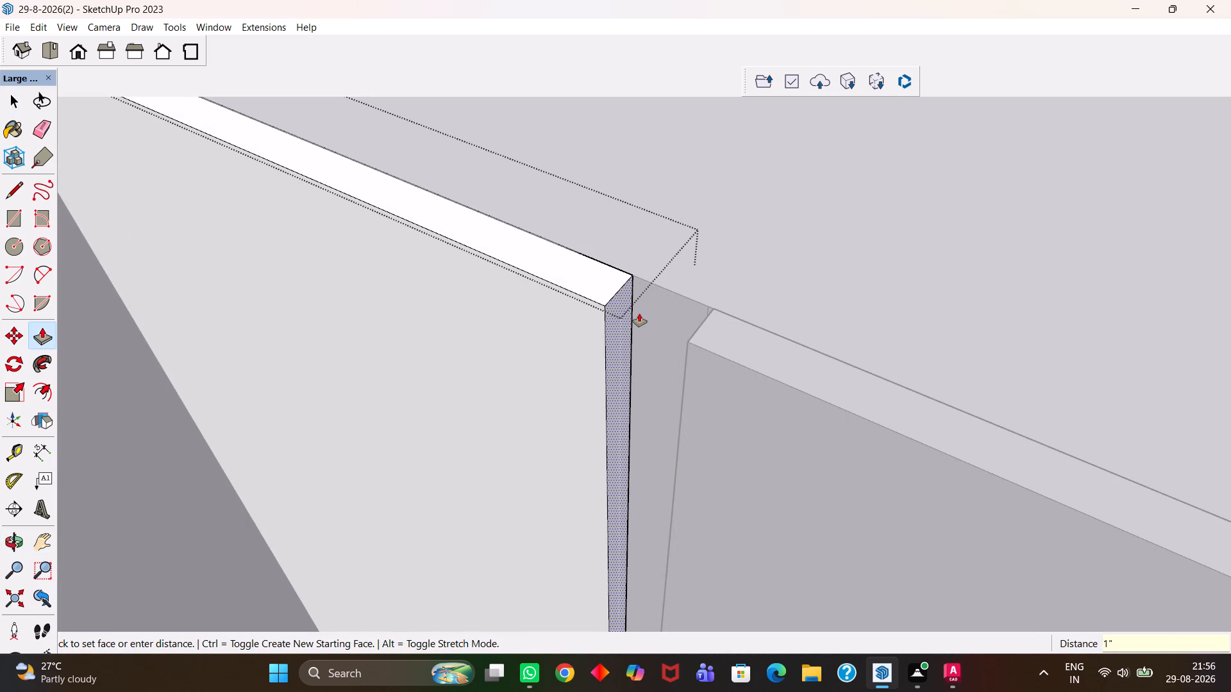
scroll(639, 326, "down", 16)
key("h")
middle_click_drag(617, 349, 601, 420)
scroll(601, 415, "up", 1)
scroll(601, 418, "down", 2)
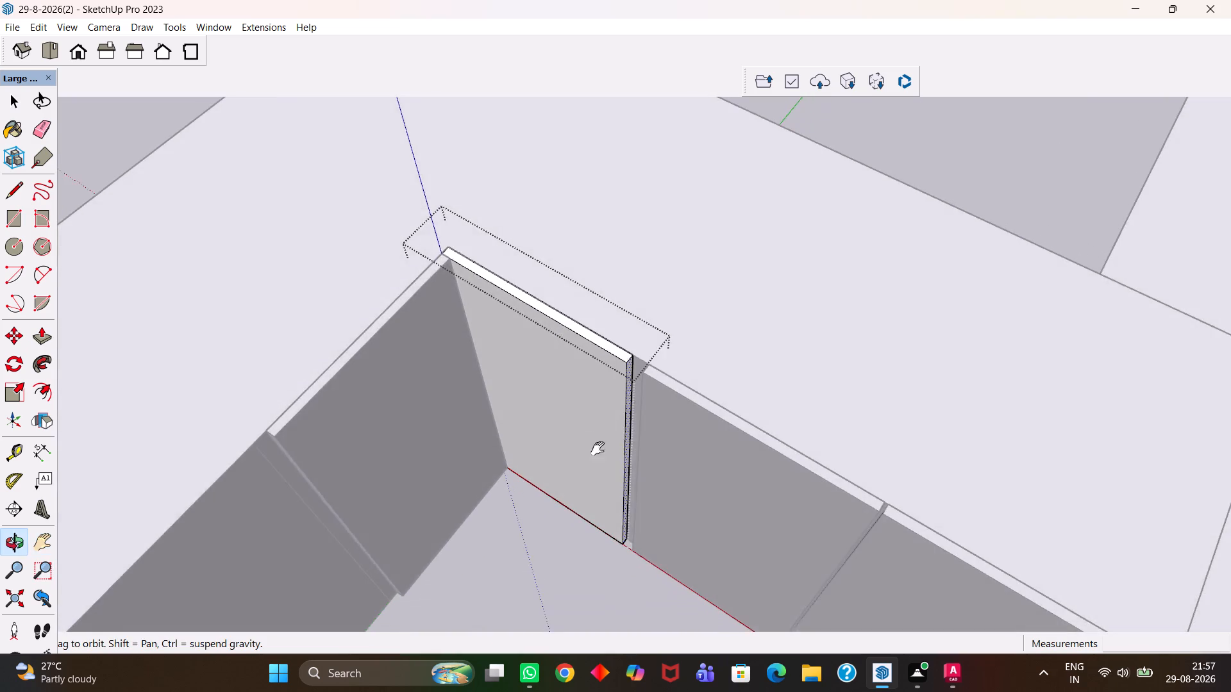
key("space")
left_click(569, 591)
Move the shortened shutter about 1 3/16" along the longer wing, away from the inner corner, to meet the adjoining shutter.
left_click(572, 397)
scroll(592, 386, "up", 4)
key("m")
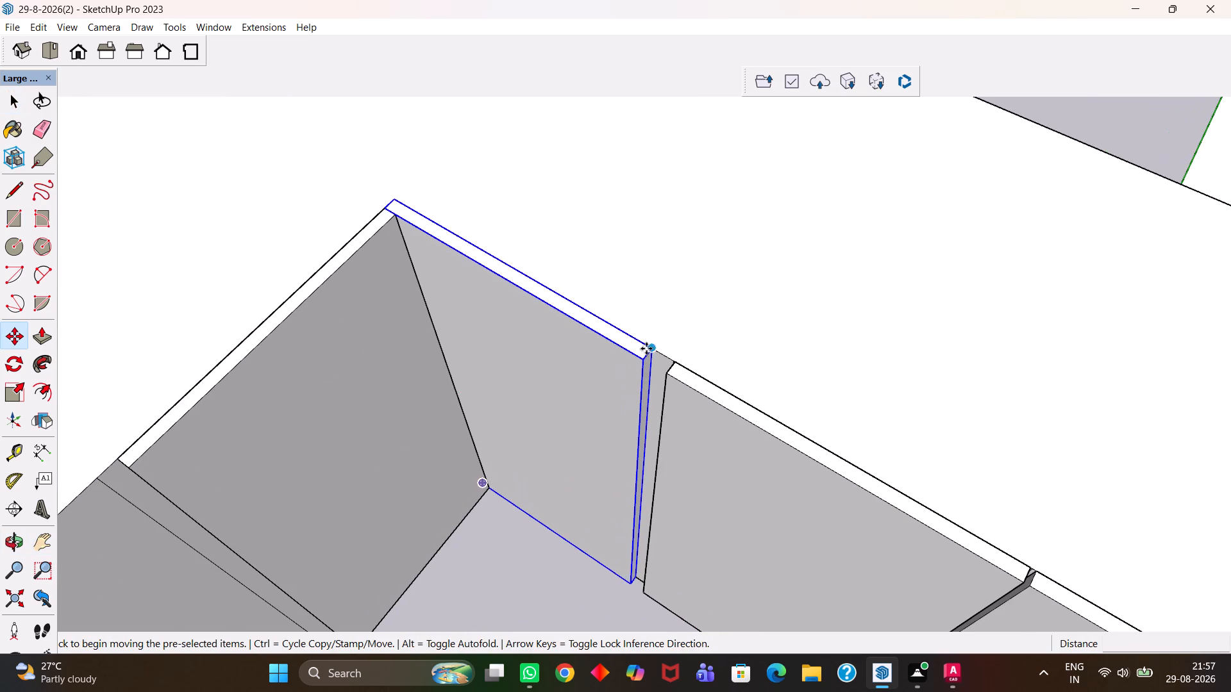
left_click(652, 348)
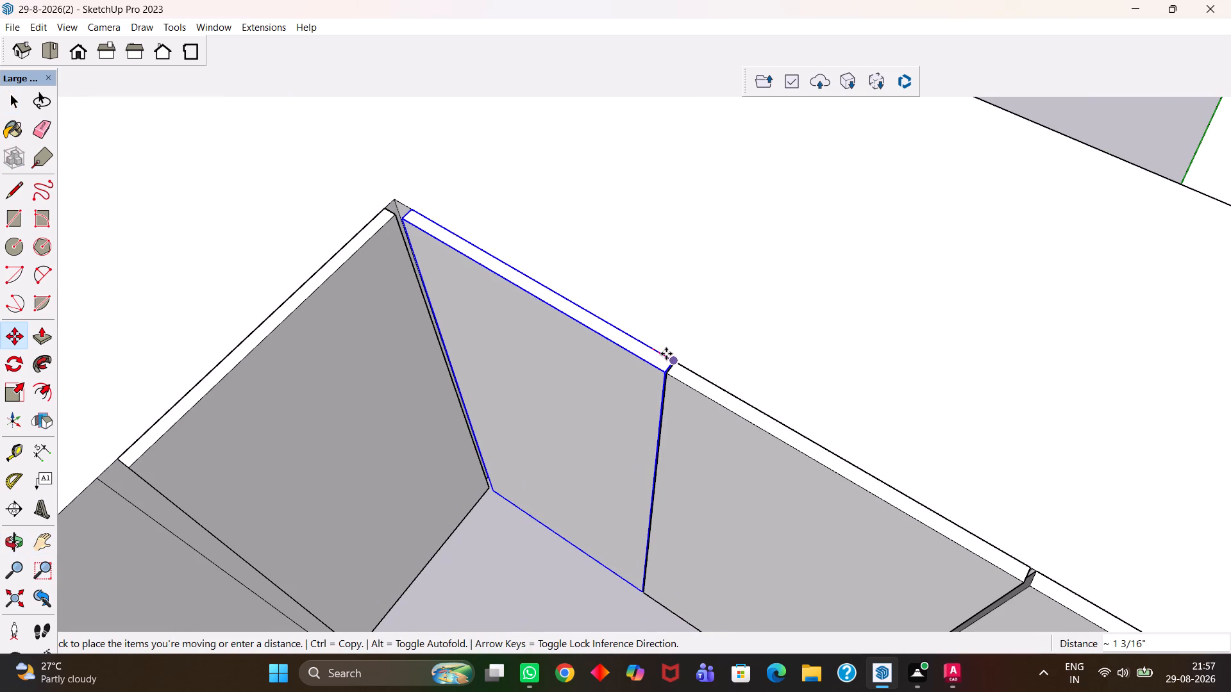
left_click(666, 353)
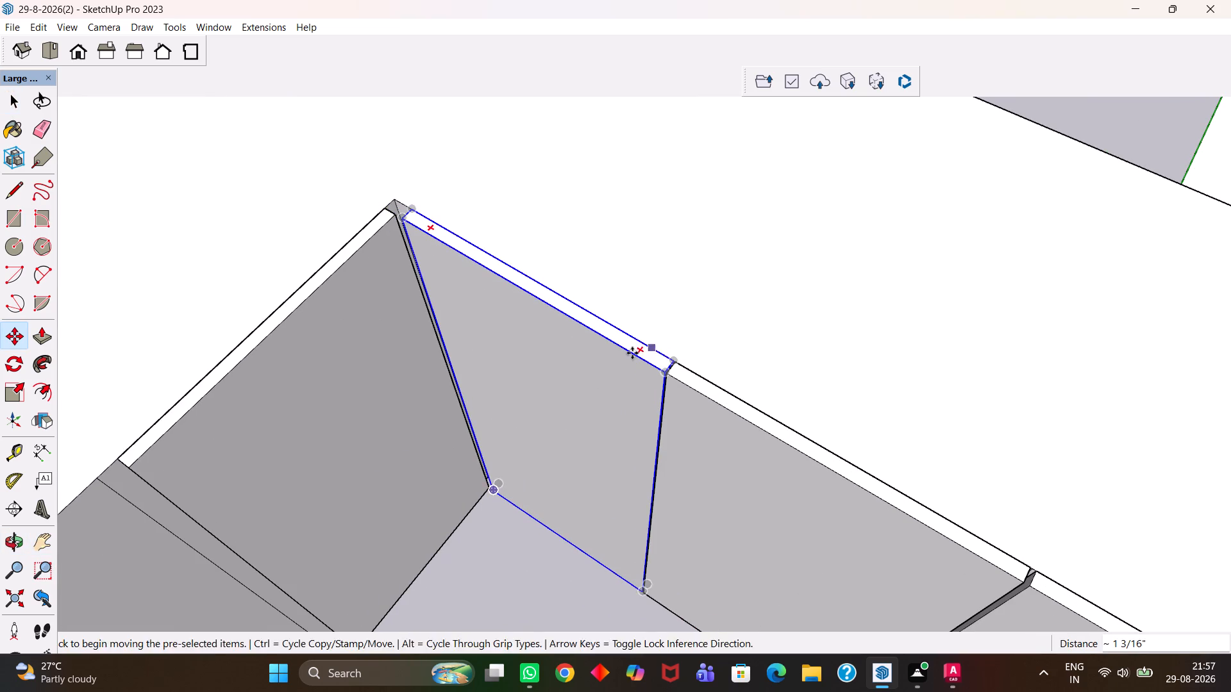
Push/Pull the outer side face of the shorter wing's shutter to the panel division line on the loft front.
scroll(623, 353, "down", 10)
key("h")
middle_click_drag(583, 395, 414, 408)
scroll(575, 401, "up", 7)
left_click_drag(432, 302, 601, 455)
middle_click_drag(582, 447, 565, 305)
scroll(537, 366, "up", 1)
scroll(536, 303, "up", 1)
scroll(522, 307, "down", 4)
middle_click_drag(524, 323, 543, 349)
scroll(543, 349, "up", 4)
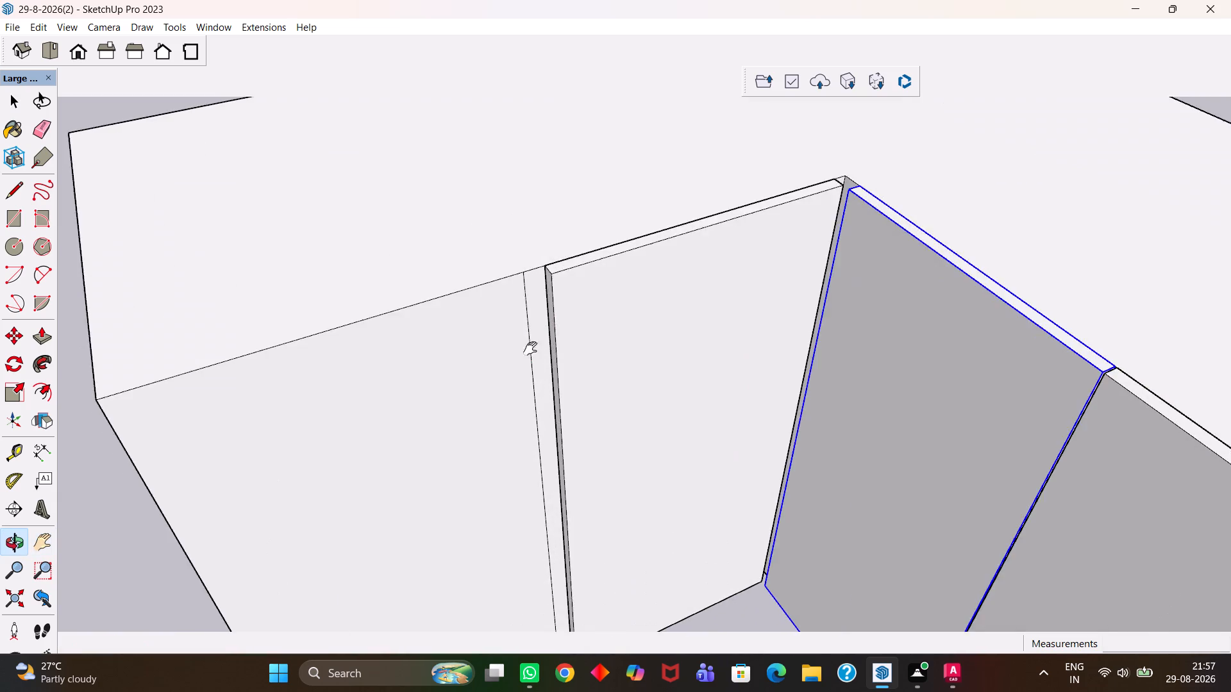
left_click_drag(530, 349, 632, 367)
scroll(632, 361, "down", 4)
middle_click_drag(634, 360, 673, 378)
scroll(673, 378, "up", 3)
key("space")
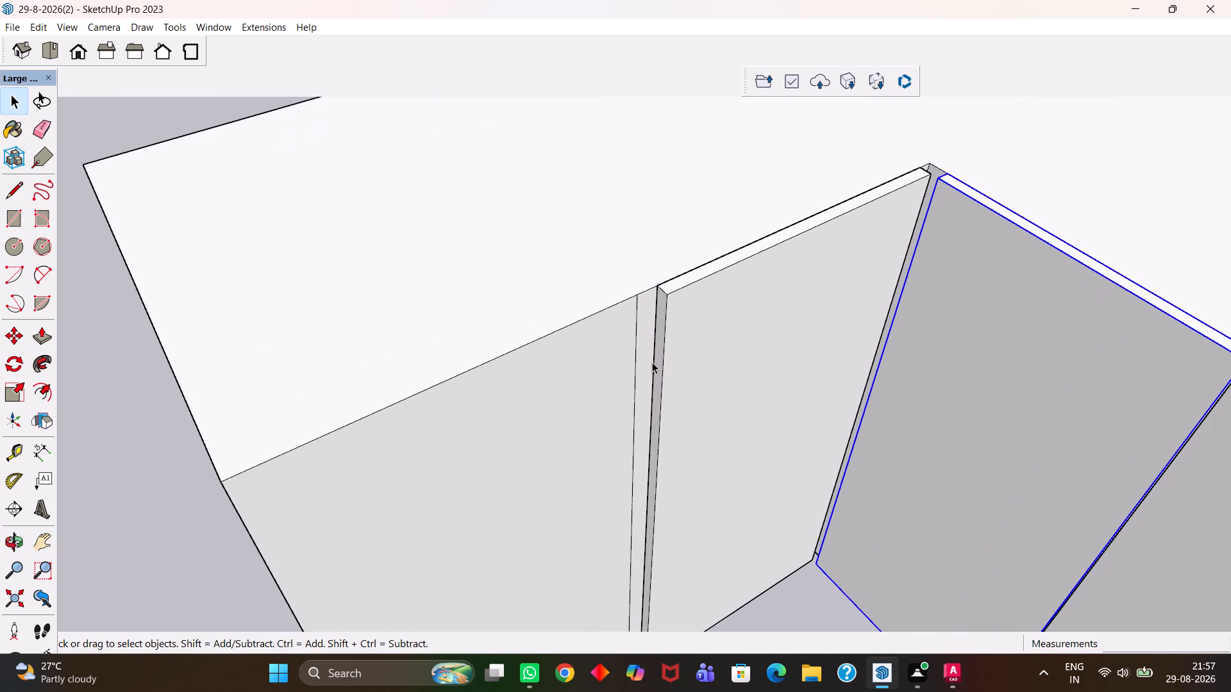
double_click(658, 362)
left_click(659, 361)
left_click(659, 361)
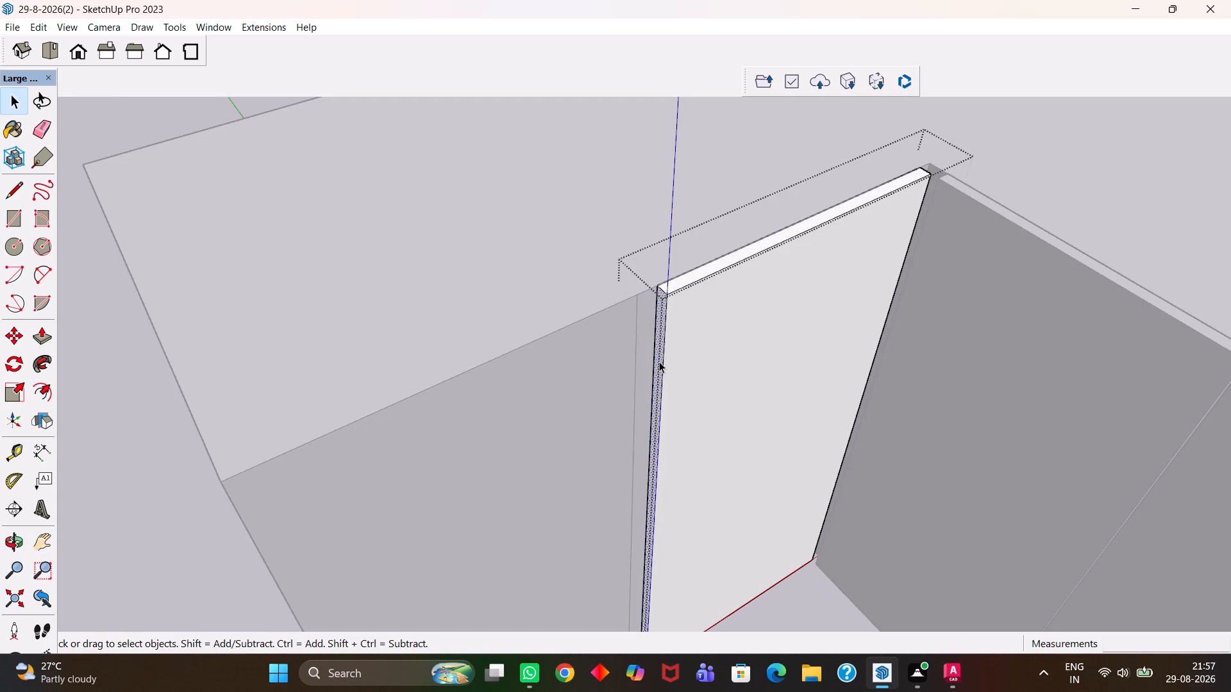
key("p")
left_click(659, 361)
left_click(634, 302)
scroll(678, 322, "down", 2)
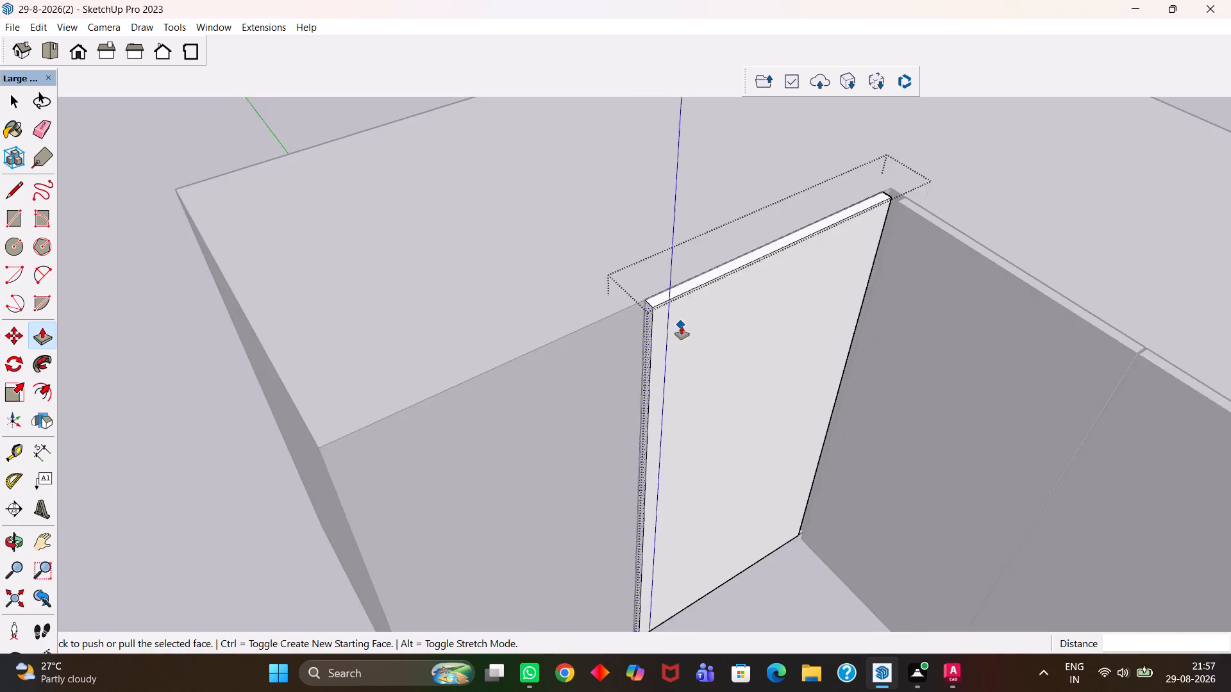
scroll(682, 326, "down", 4)
scroll(732, 356, "up", 1)
middle_click_drag(732, 356, 696, 366)
key("space")
left_click(726, 563)
Copy the shorter wing's shutter about 1' 5 1/2" along the front to the loft's outer end corner.
middle_click_drag(779, 413, 653, 358)
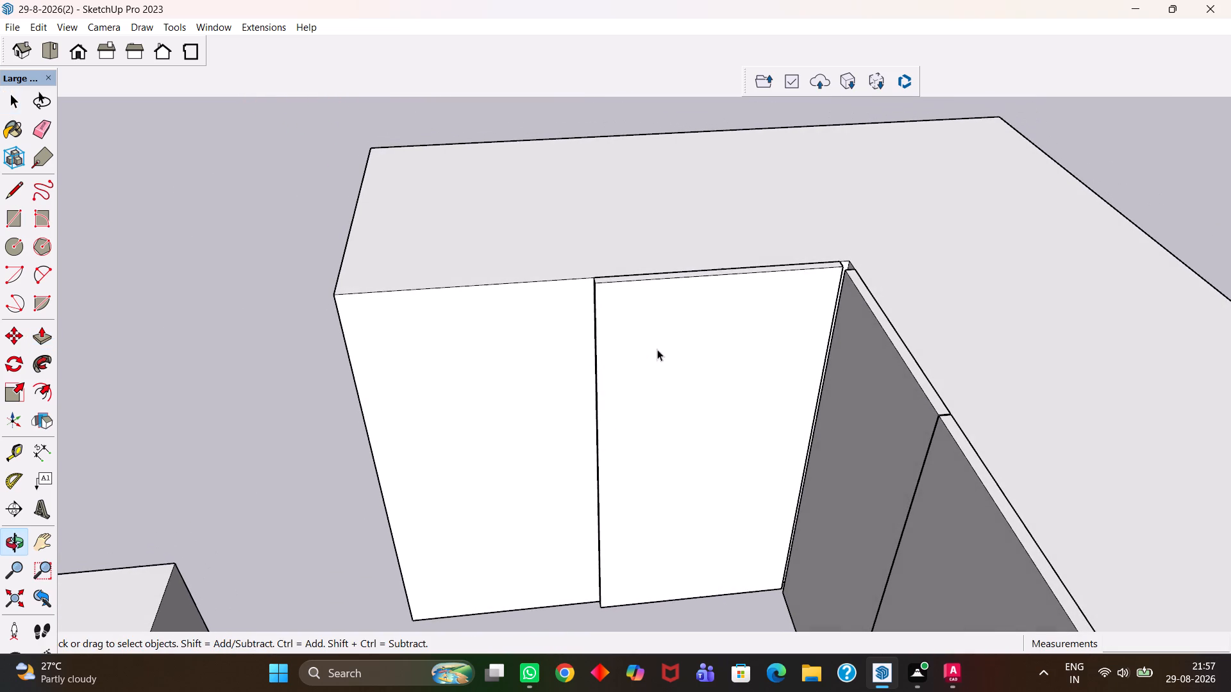
left_click(666, 341)
middle_click_drag(661, 322, 657, 413)
scroll(602, 356, "up", 4)
key("m")
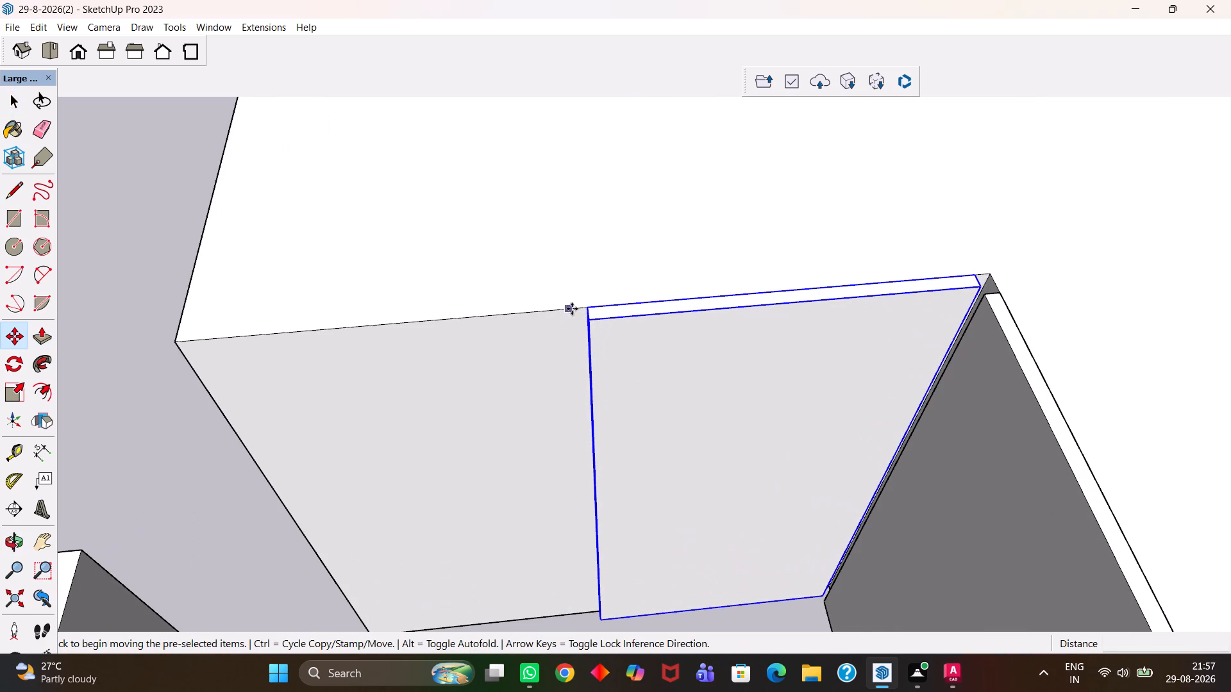
left_click(587, 306)
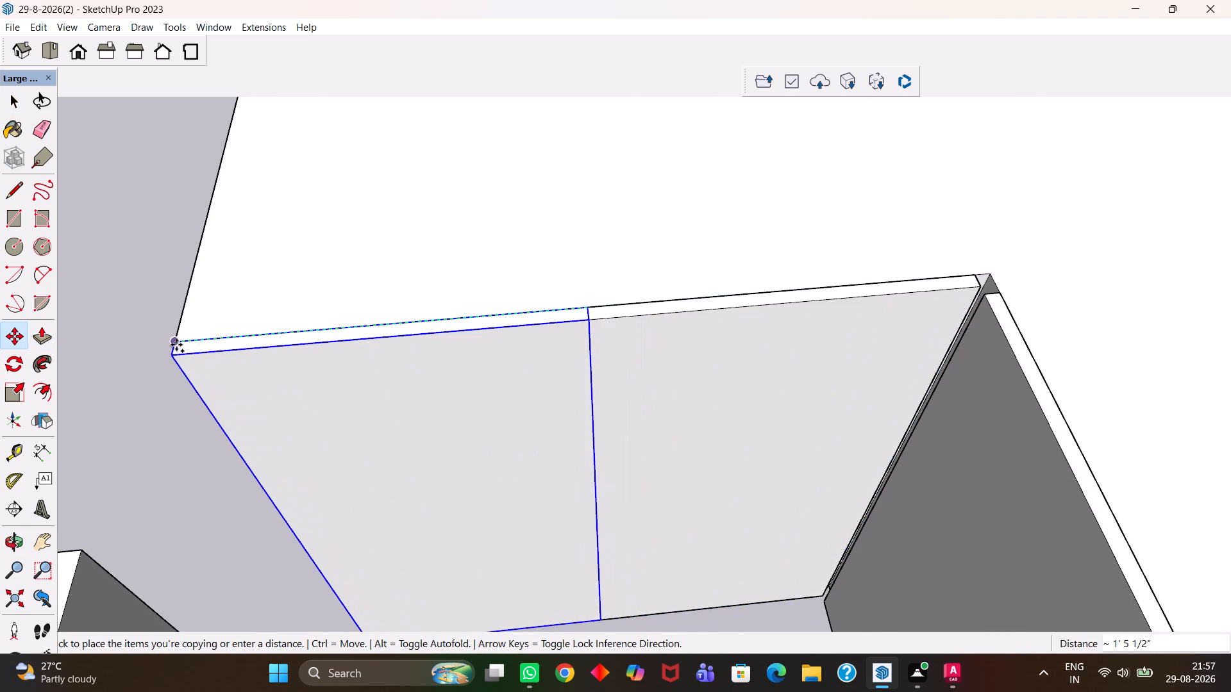
left_click(176, 345)
With a guide along the longer wing's shutter front as reference, move the shorter wing's inner shutter 1/8" toward the inner corner.
scroll(178, 345, "down", 5)
key("h")
left_click_drag(651, 349, 632, 390)
key("space")
left_click(612, 375)
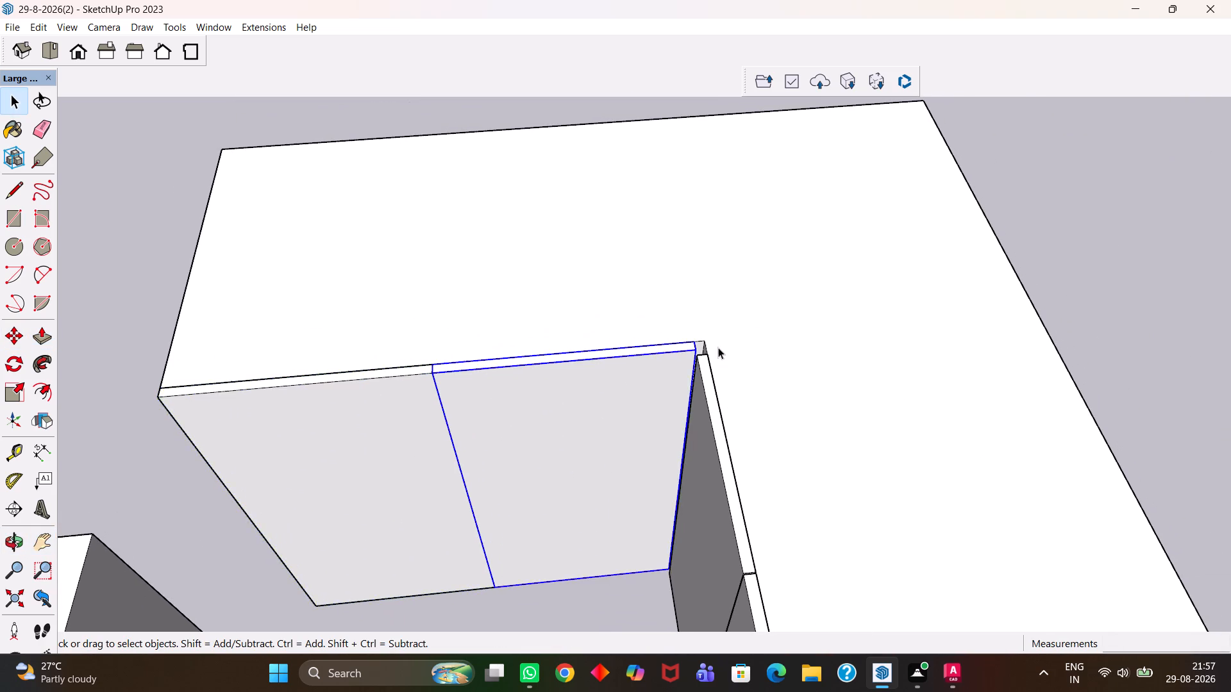
scroll(719, 342, "up", 14)
key("t")
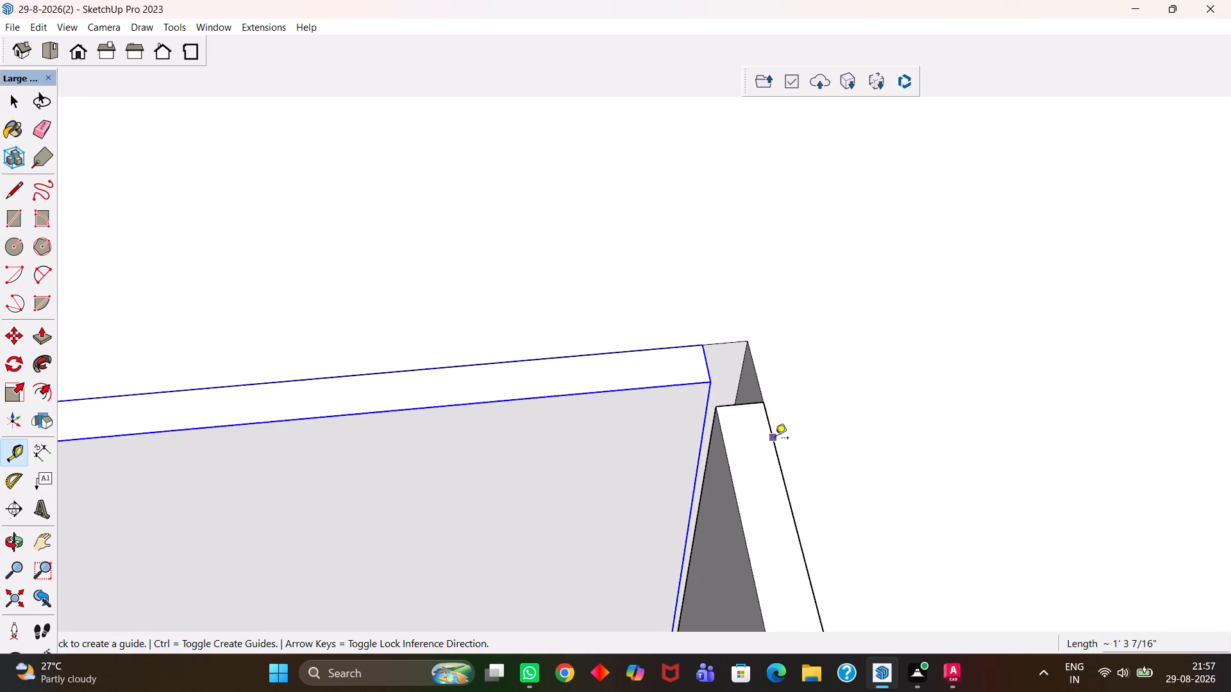
left_click(775, 439)
left_click(723, 434)
scroll(707, 370, "up", 4)
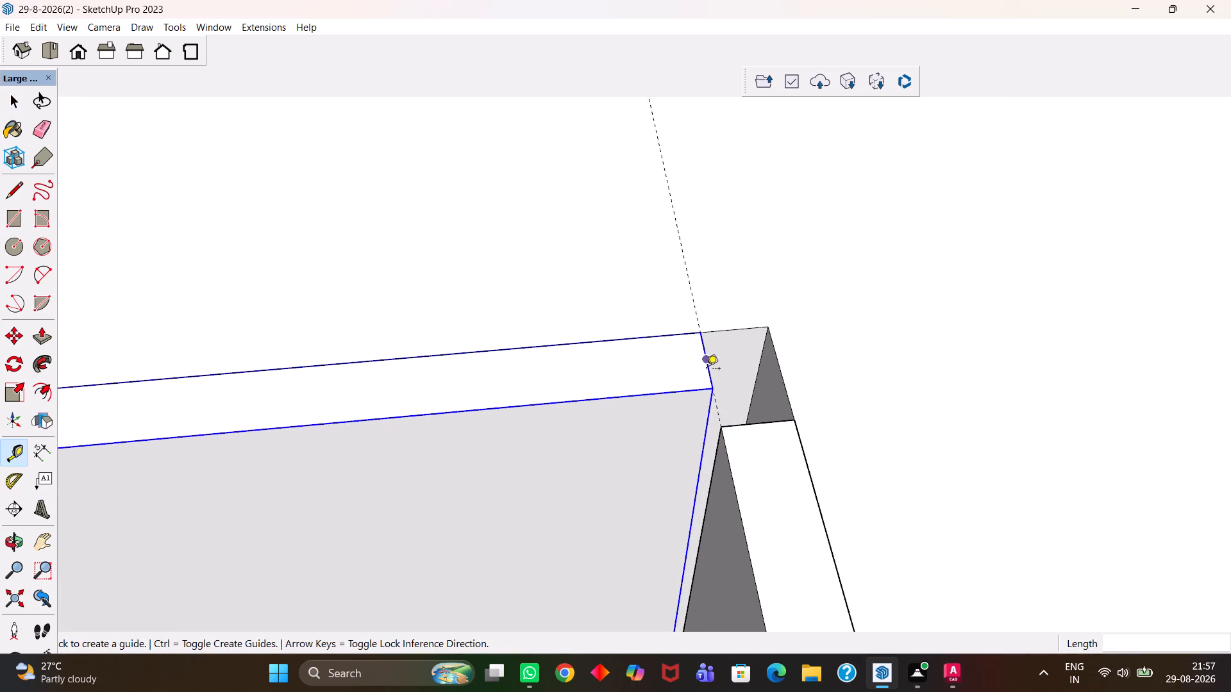
scroll(707, 370, "up", 3)
key("m")
left_click(700, 322)
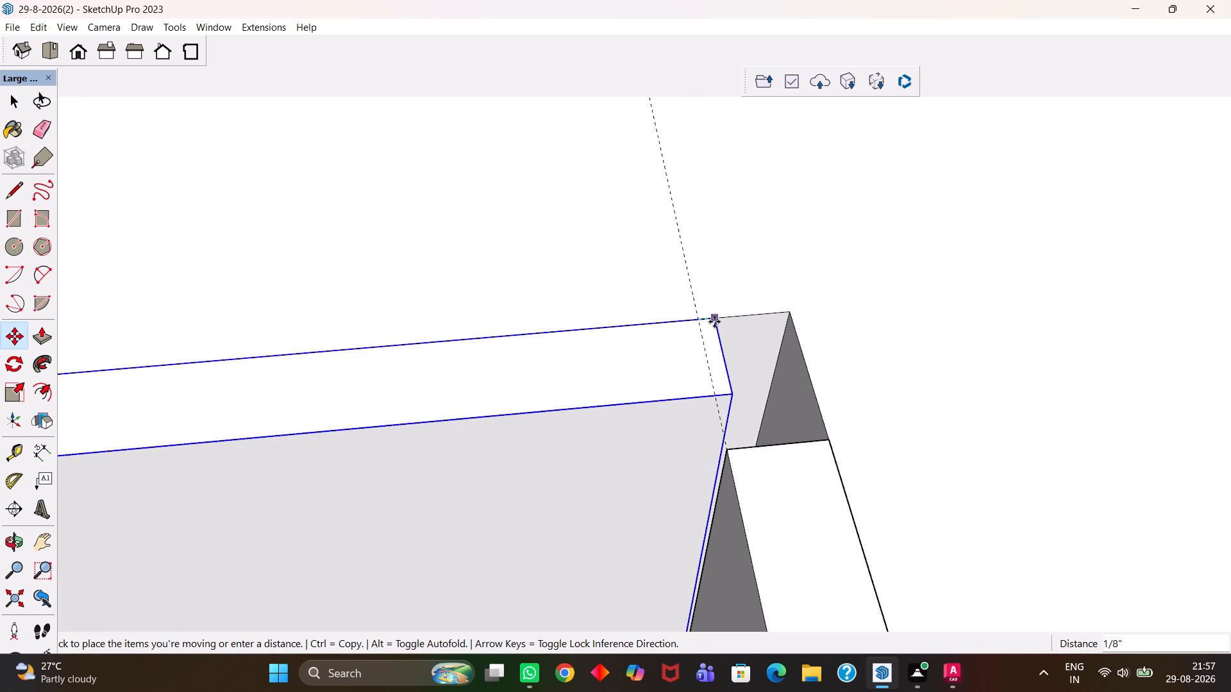
left_click(714, 322)
Erase the guide line crossing the loft top at the inner corner.
key("h")
scroll(712, 325, "down", 20)
scroll(712, 325, "down", 2)
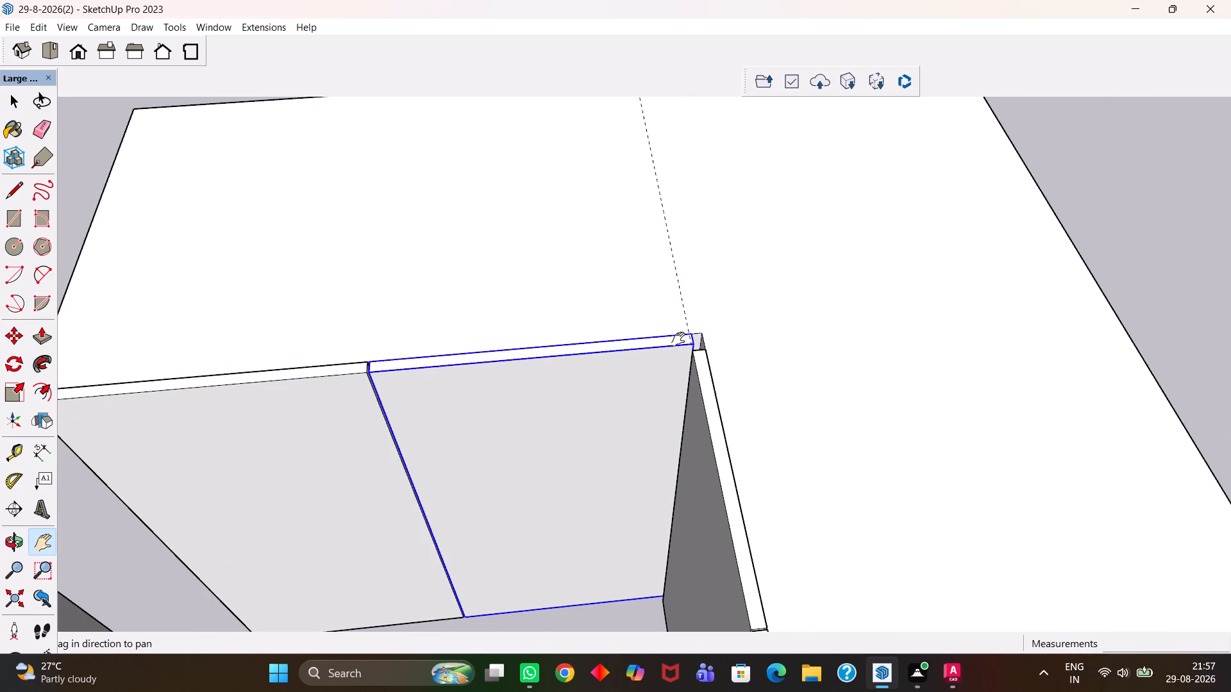
scroll(479, 436, "down", 4)
middle_click_drag(469, 448, 771, 338)
scroll(772, 335, "down", 8)
middle_click_drag(726, 377, 692, 363)
scroll(680, 359, "up", 1)
key("e")
left_click_drag(545, 252, 535, 267)
Move the complete L-shaped loft with its shutters by its back top corner into the room's corner above the L-shaped wardrobe.
key("h")
scroll(677, 389, "up", 3)
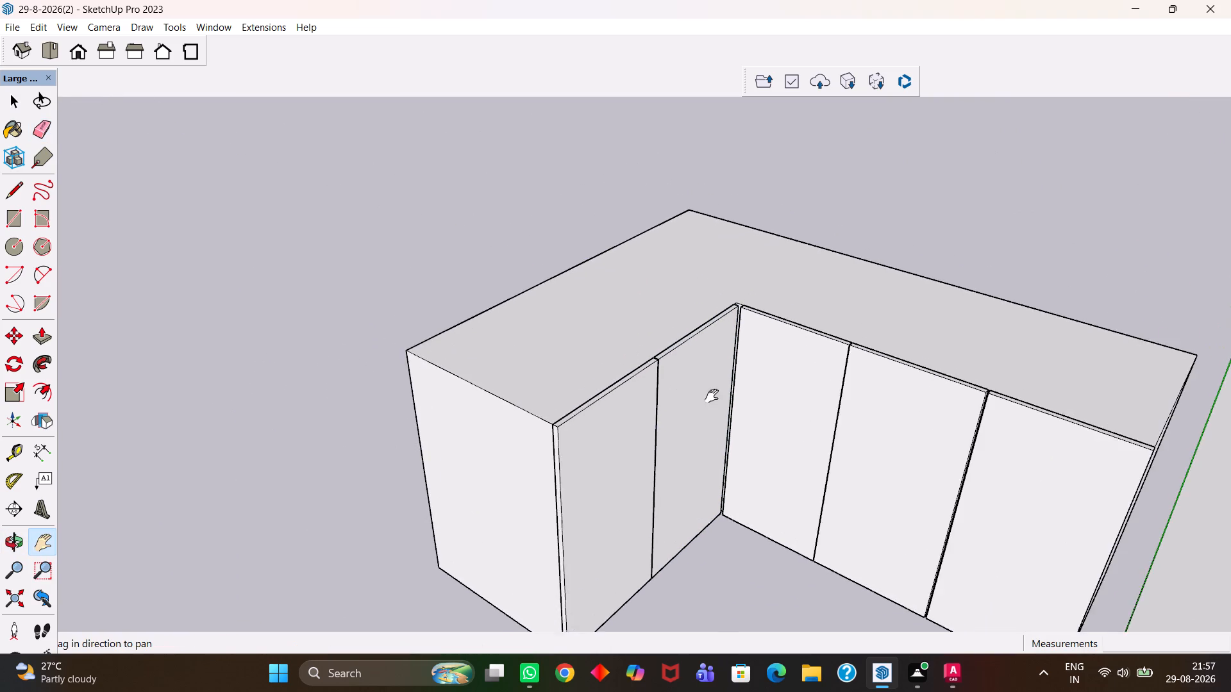
scroll(716, 399, "down", 5)
middle_click_drag(769, 432, 696, 436)
scroll(694, 434, "up", 3)
key("h")
left_click_drag(771, 436, 542, 349)
scroll(533, 342, "down", 5)
middle_click_drag(506, 311, 564, 459)
scroll(562, 453, "up", 4)
left_click_drag(487, 313, 546, 415)
scroll(543, 404, "down", 6)
middle_click_drag(513, 399, 553, 449)
scroll(553, 449, "up", 1)
middle_click_drag(553, 449, 539, 436)
scroll(539, 436, "down", 3)
key("space")
left_click_drag(757, 248, 378, 452)
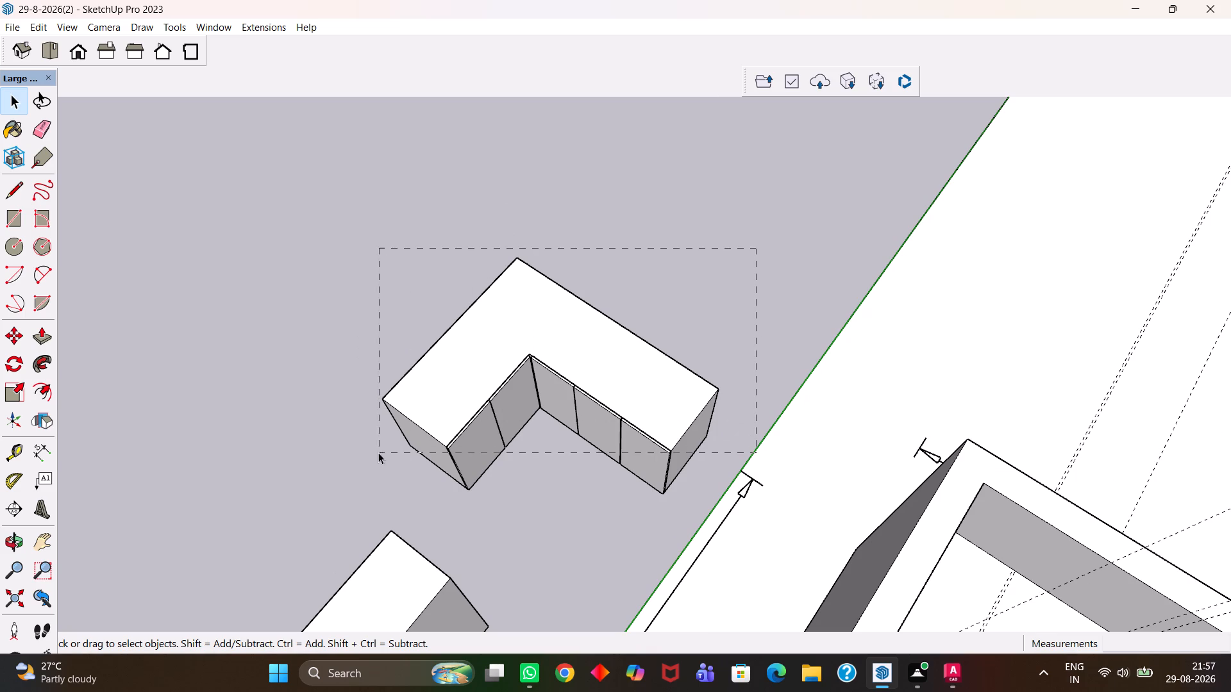
left_click_drag(378, 452, 385, 421)
scroll(535, 415, "down", 4)
key("m")
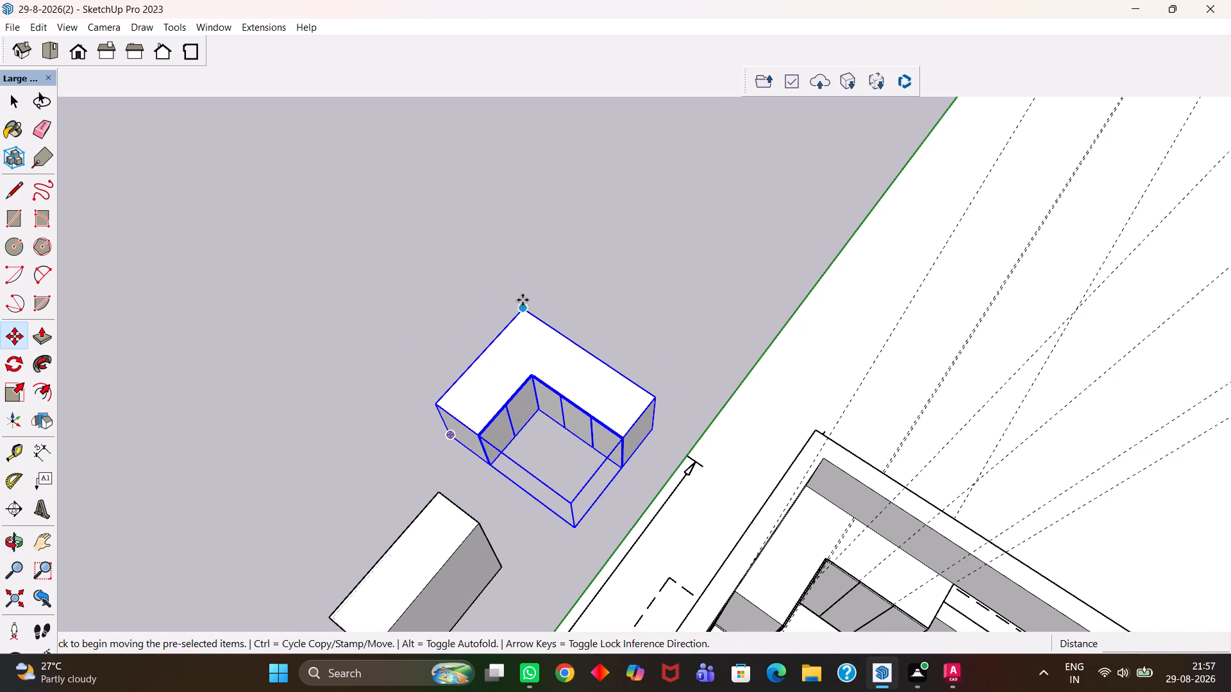
left_click(522, 304)
key("h")
scroll(571, 329, "down", 6)
left_click_drag(701, 422, 465, 251)
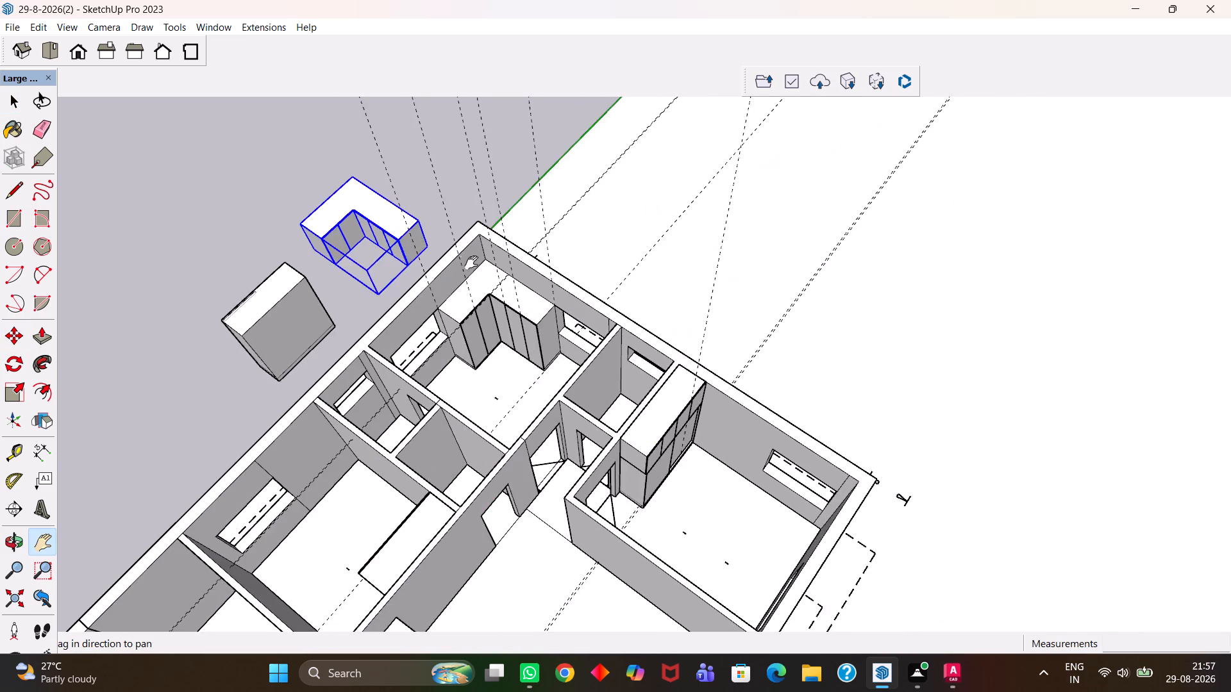
scroll(464, 275, "up", 3)
scroll(453, 217, "up", 8)
key("Escape")
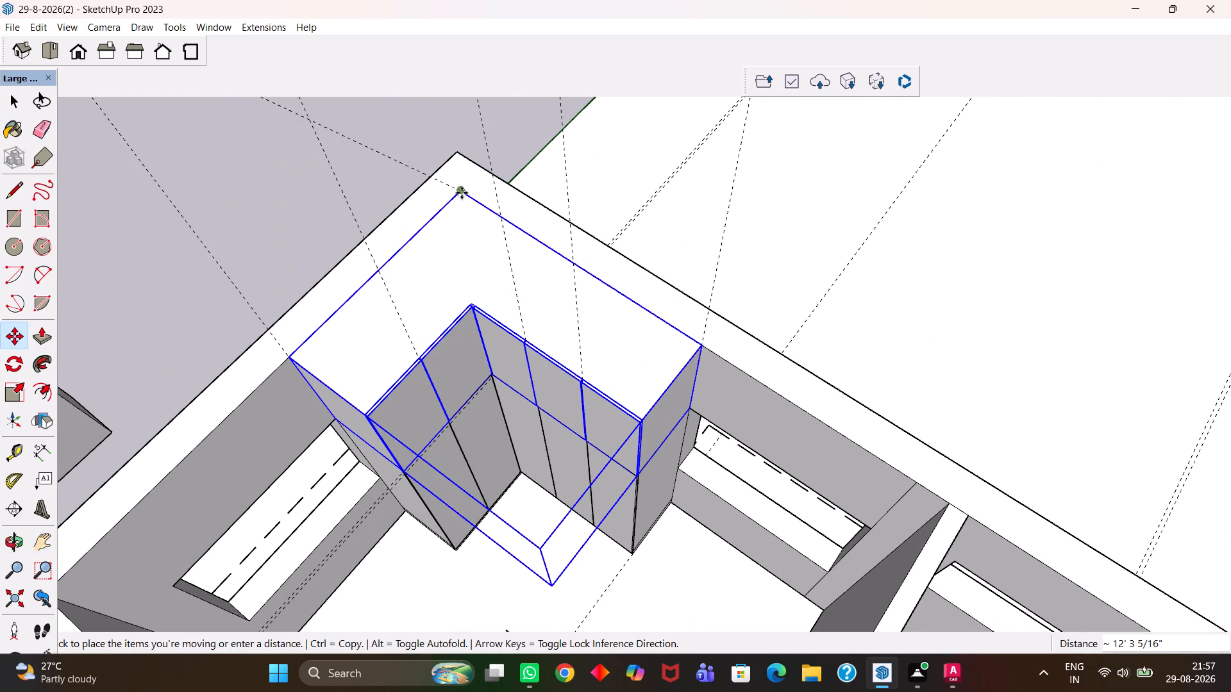
left_click(462, 191)
Examine the placed loft's shutter gaps and inner corner joint, and their alignment with the wardrobe shutters below.
scroll(458, 208, "down", 5)
middle_click_drag(471, 277, 451, 267)
scroll(460, 277, "up", 1)
key("h")
scroll(451, 267, "down", 4)
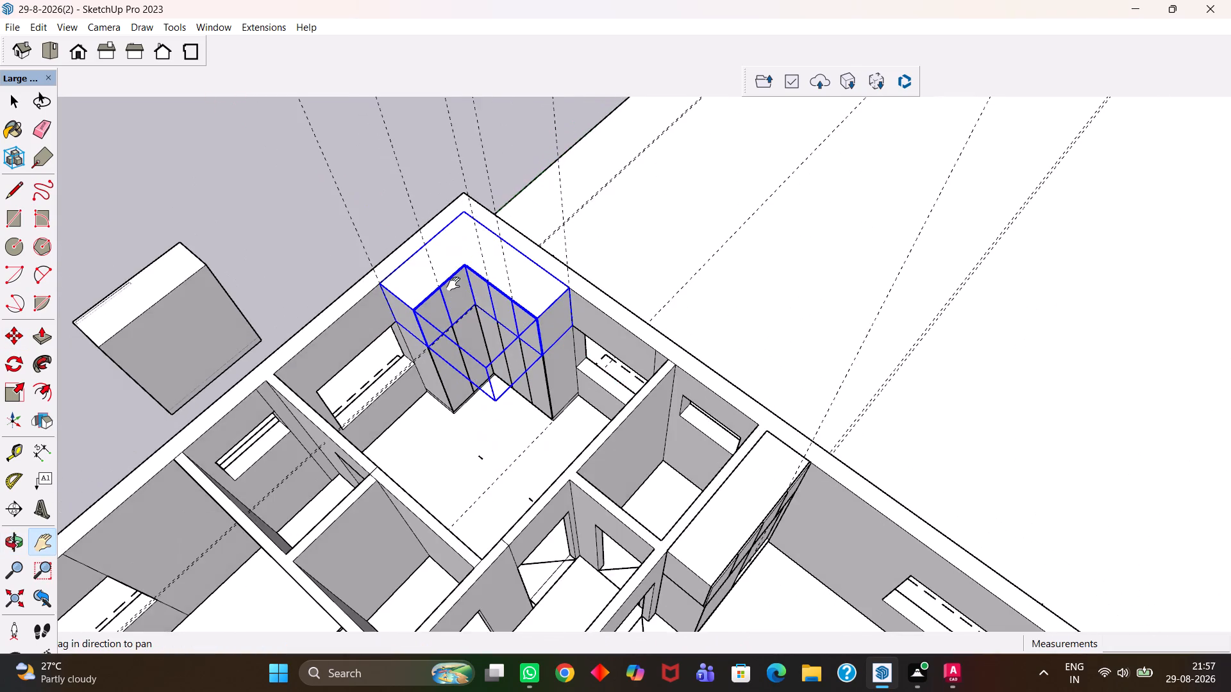
scroll(453, 284, "down", 3)
middle_click_drag(504, 390, 424, 327)
middle_click_drag(423, 327, 423, 316)
left_click_drag(453, 293, 525, 399)
middle_click_drag(535, 427, 519, 422)
key("space")
scroll(496, 390, "up", 1)
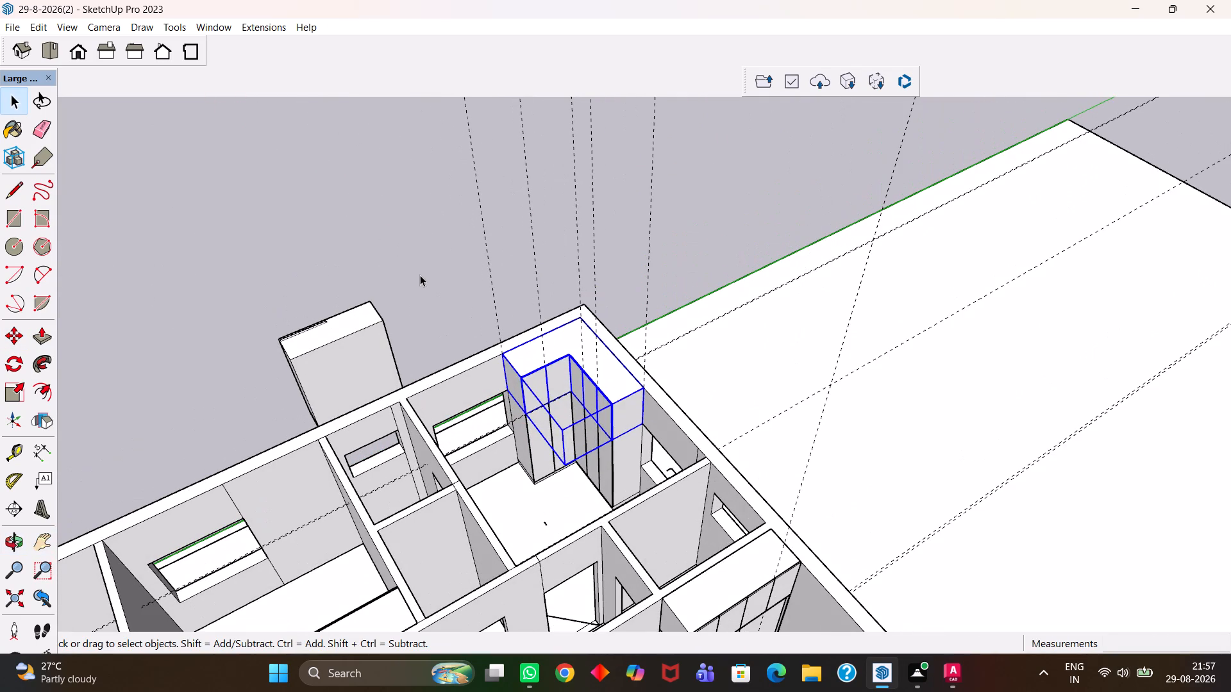
left_click(420, 275)
scroll(524, 396, "up", 9)
middle_click_drag(623, 394, 716, 348)
scroll(617, 352, "up", 1)
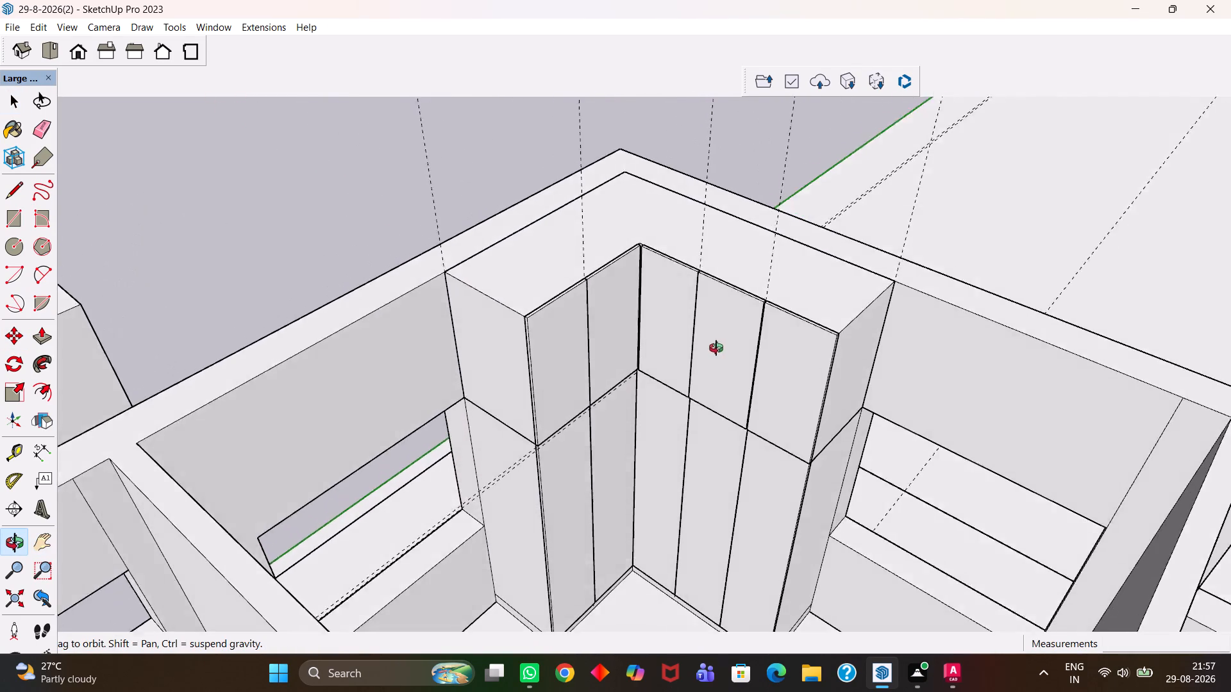
middle_click_drag(716, 348, 717, 374)
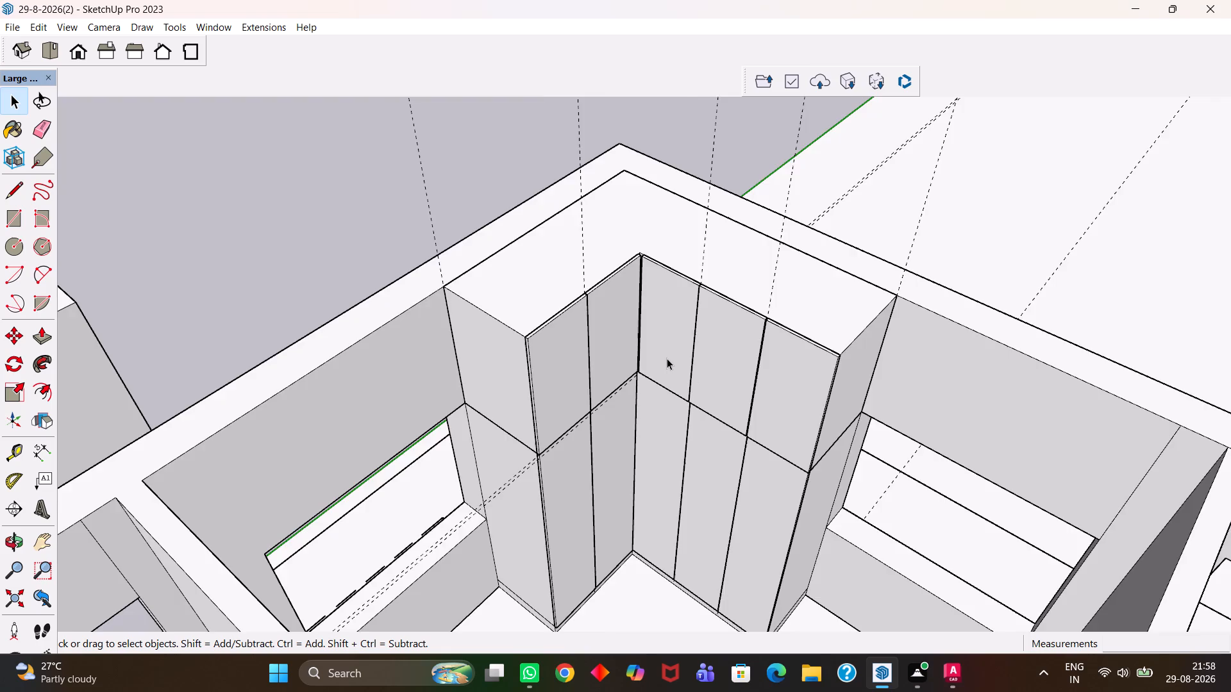
scroll(667, 365, "up", 5)
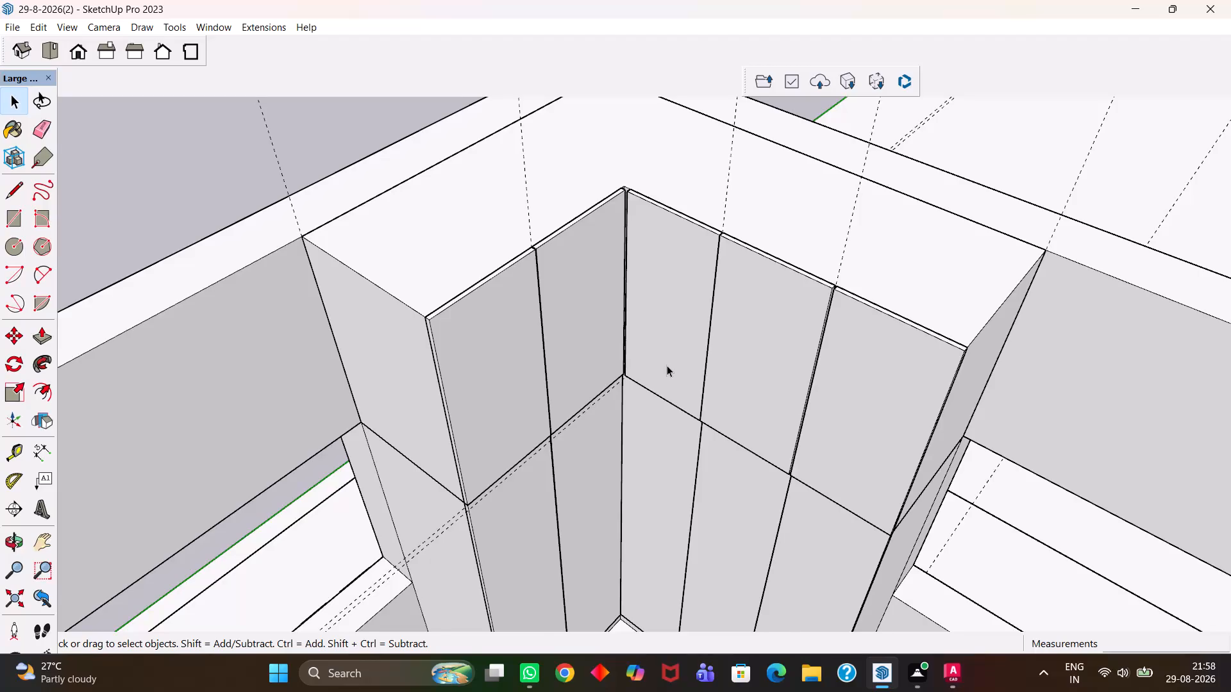
scroll(667, 365, "up", 2)
scroll(667, 365, "down", 2)
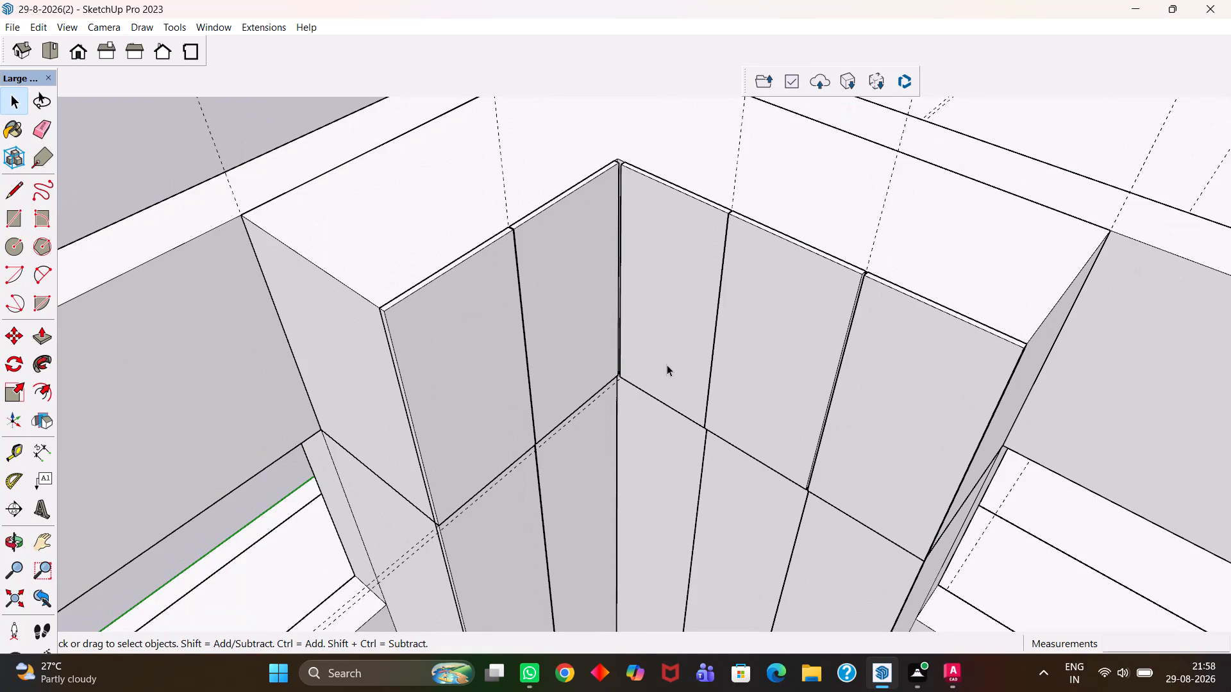
scroll(639, 368, "down", 4)
scroll(636, 367, "up", 3)
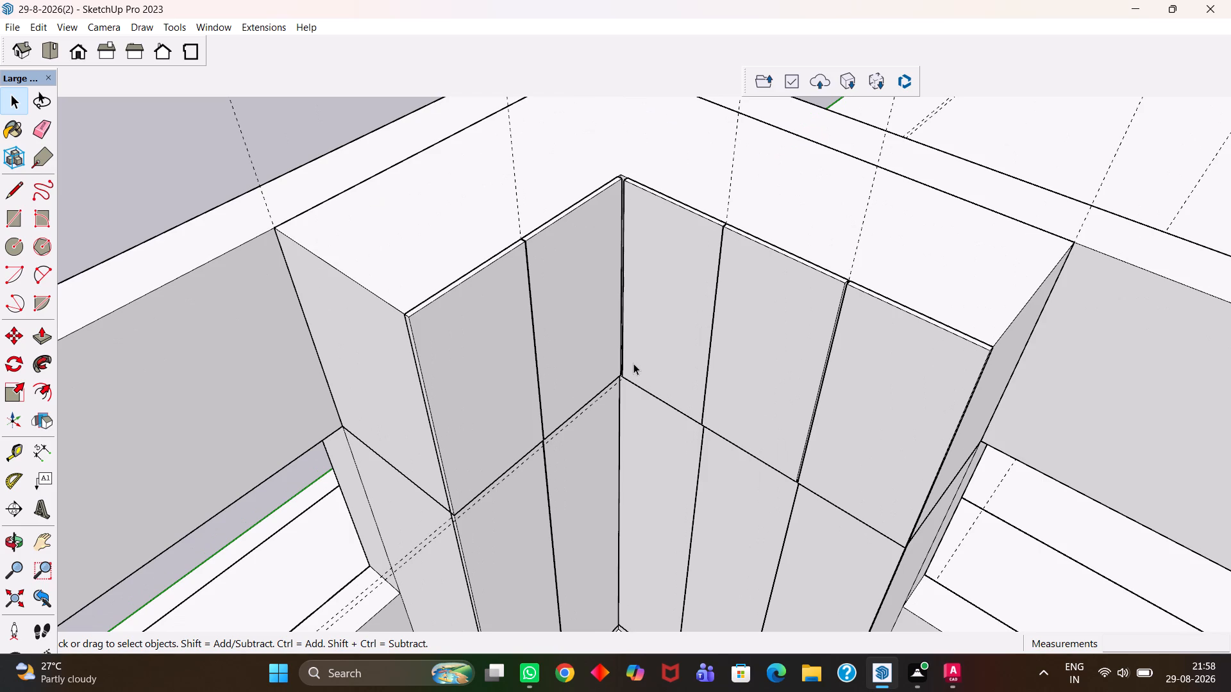
scroll(633, 363, "up", 16)
scroll(612, 353, "down", 6)
key("h")
scroll(610, 354, "down", 3)
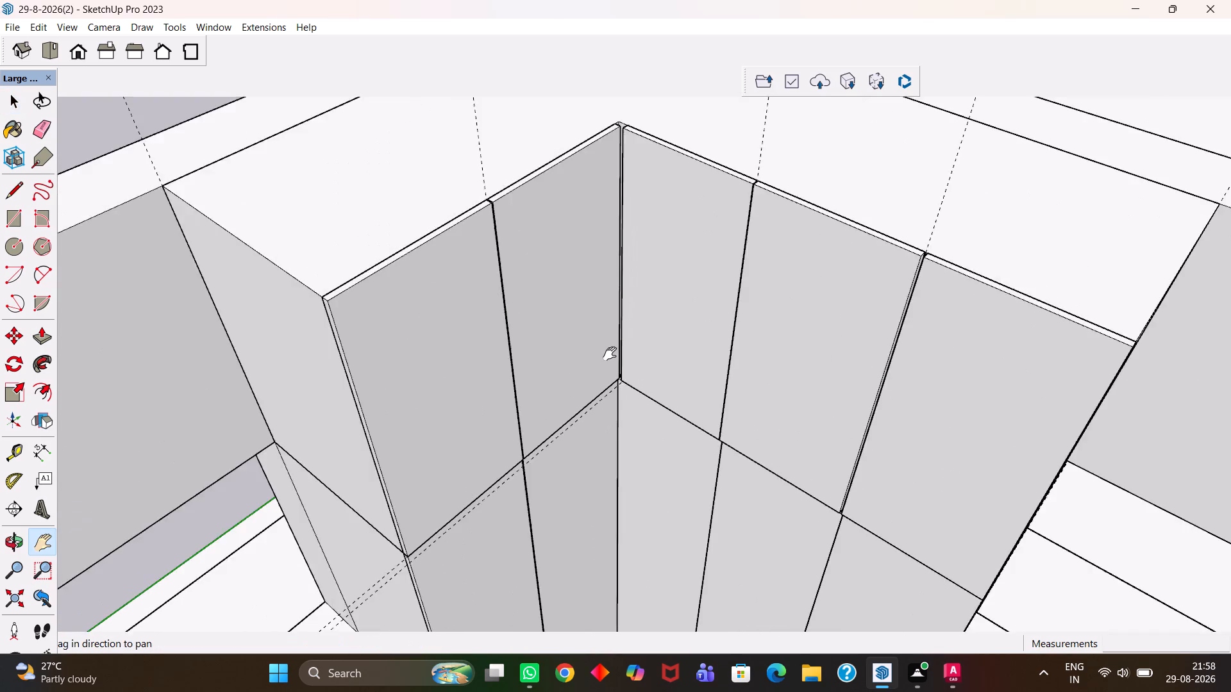
scroll(610, 354, "down", 19)
scroll(607, 350, "up", 1)
scroll(609, 354, "down", 5)
scroll(900, 691, "up", 1)
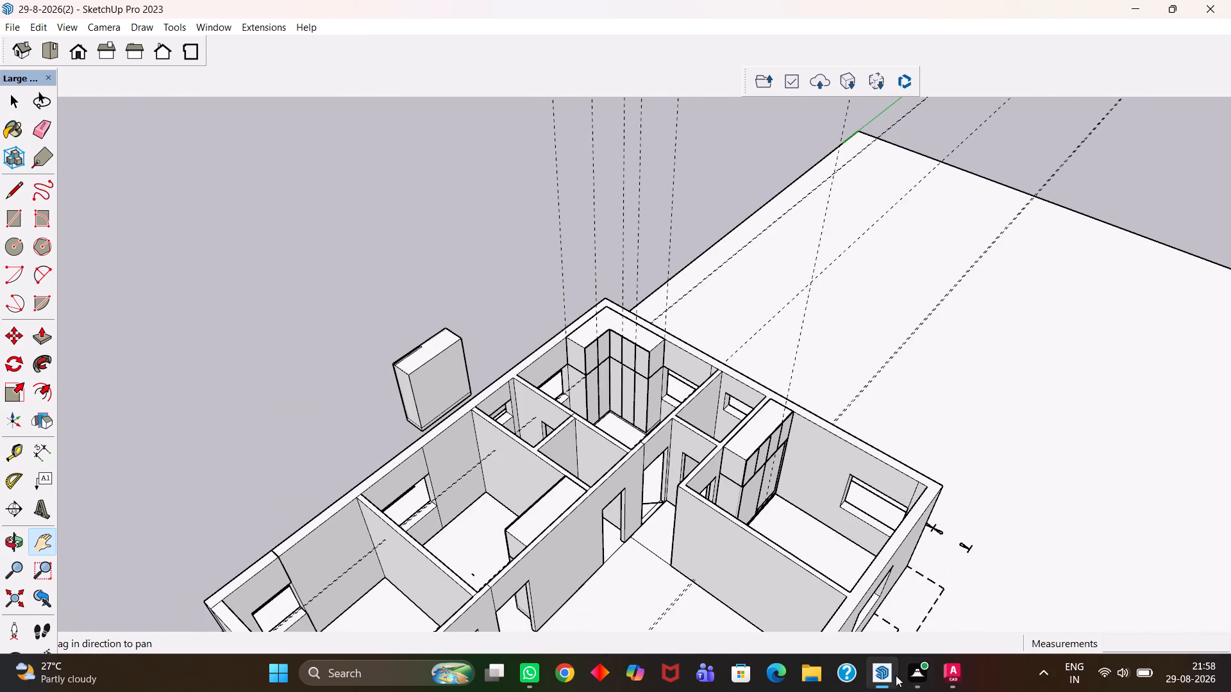
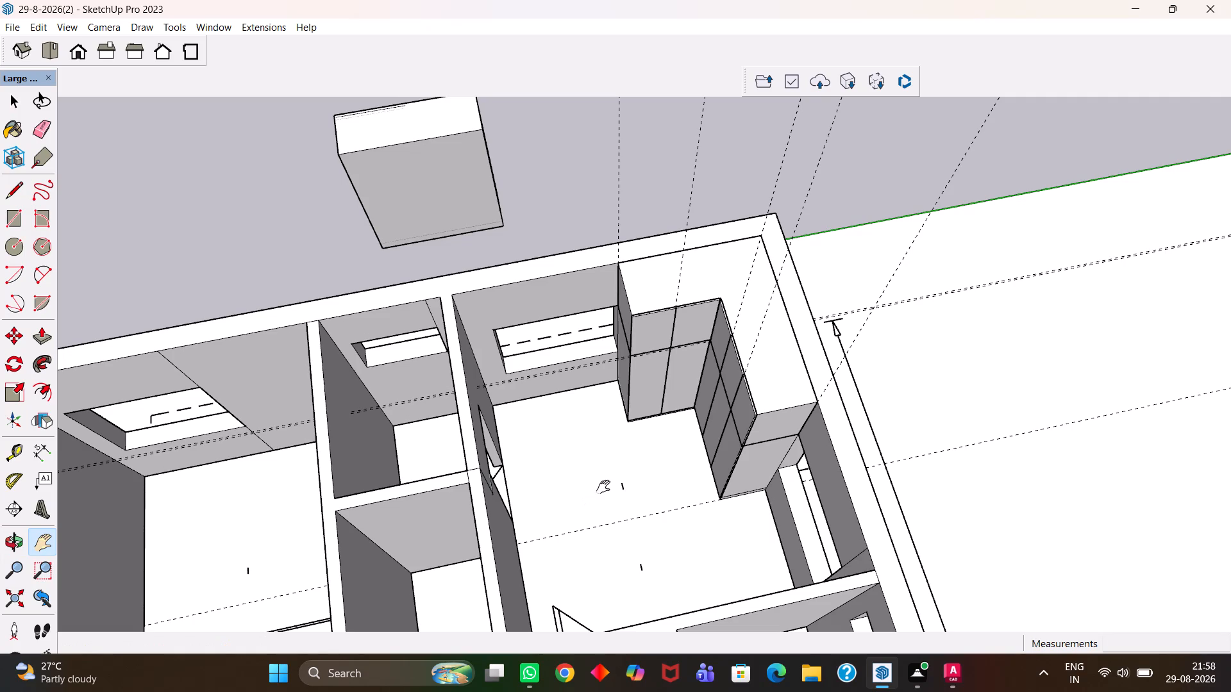
Inspect the room with the L-shaped wardrobe and loft, from the floor up to the shutter fronts.
scroll(603, 487, "up", 3)
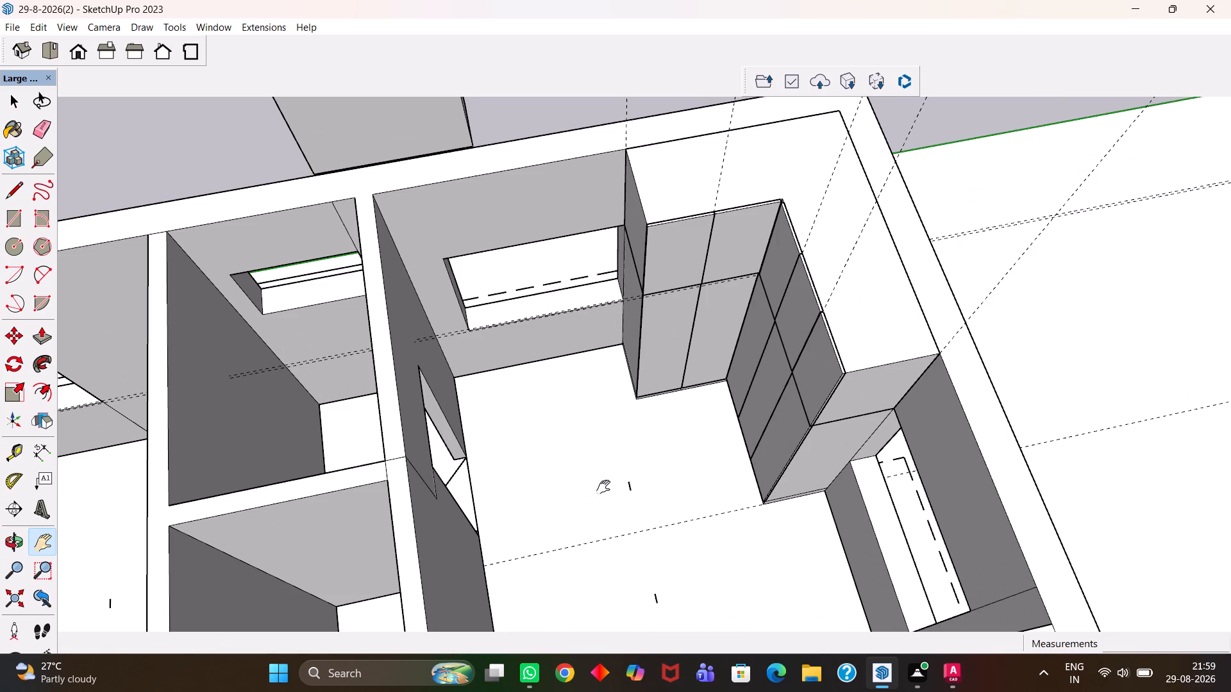
scroll(603, 487, "up", 1)
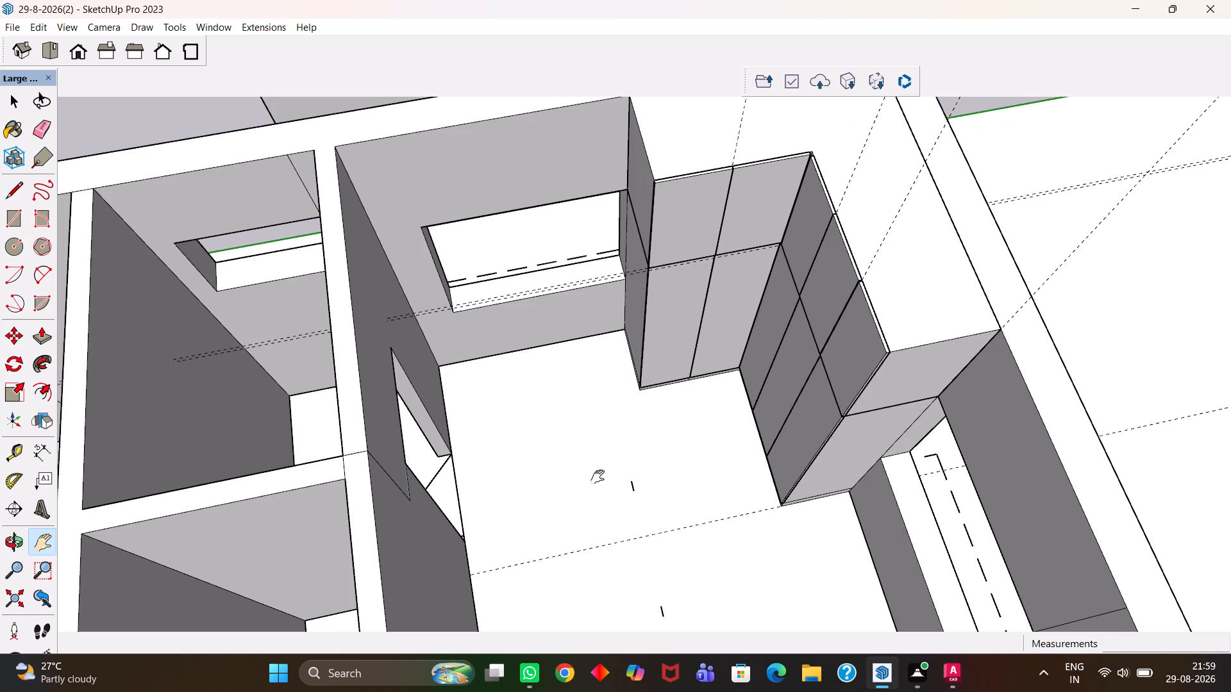
scroll(598, 477, "up", 6)
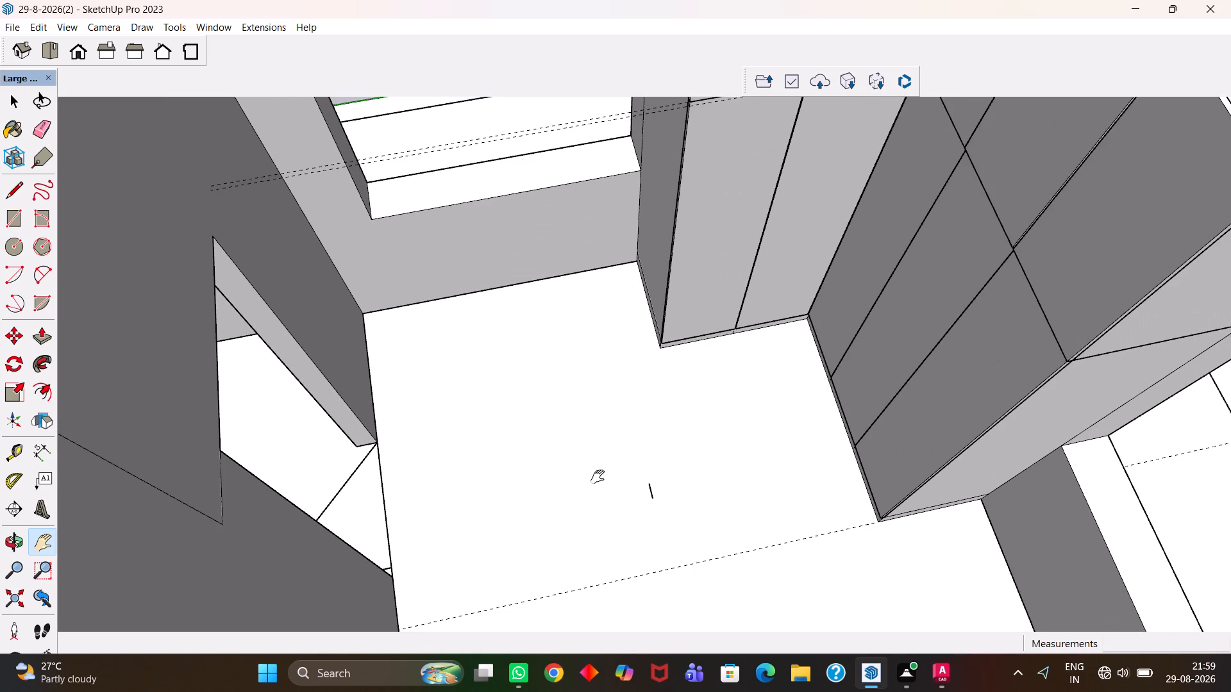
scroll(598, 477, "up", 1)
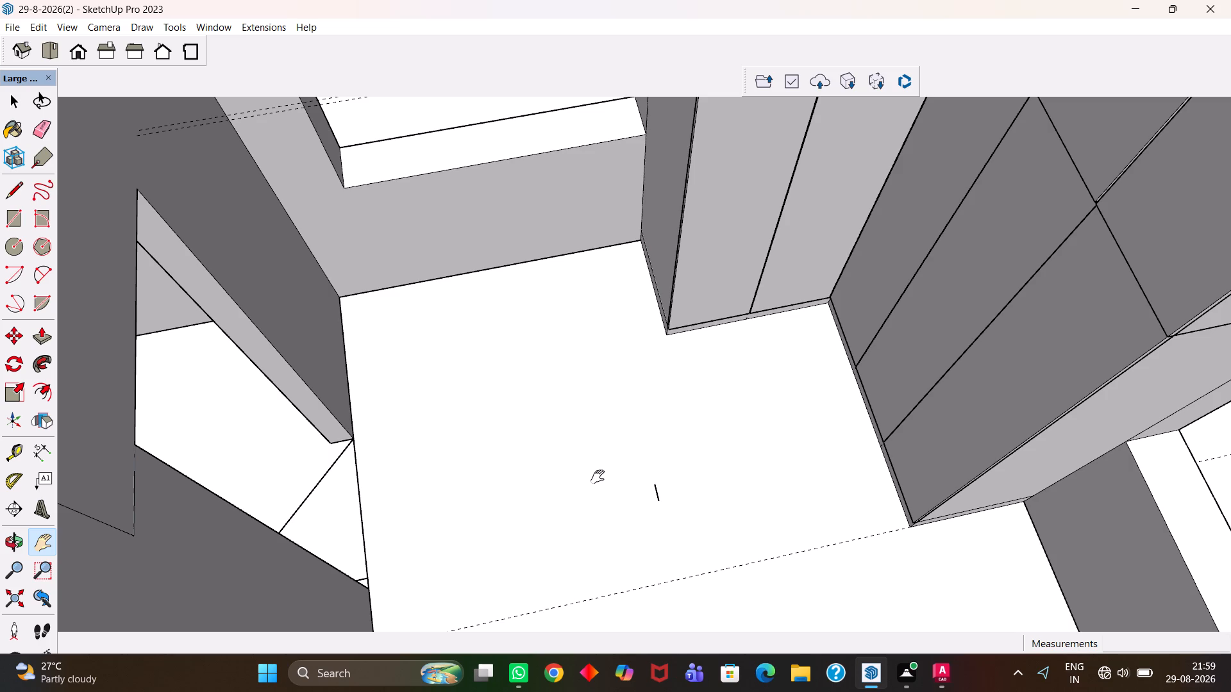
scroll(598, 477, "up", 1)
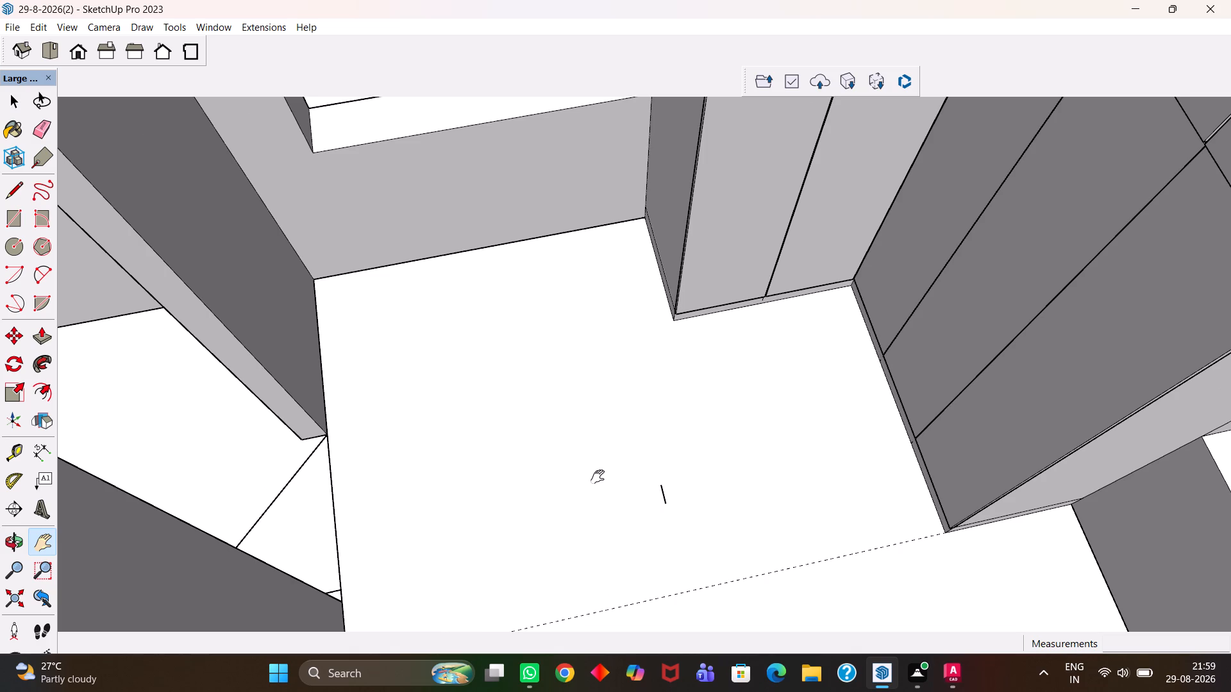
scroll(598, 477, "up", 4)
scroll(598, 477, "down", 4)
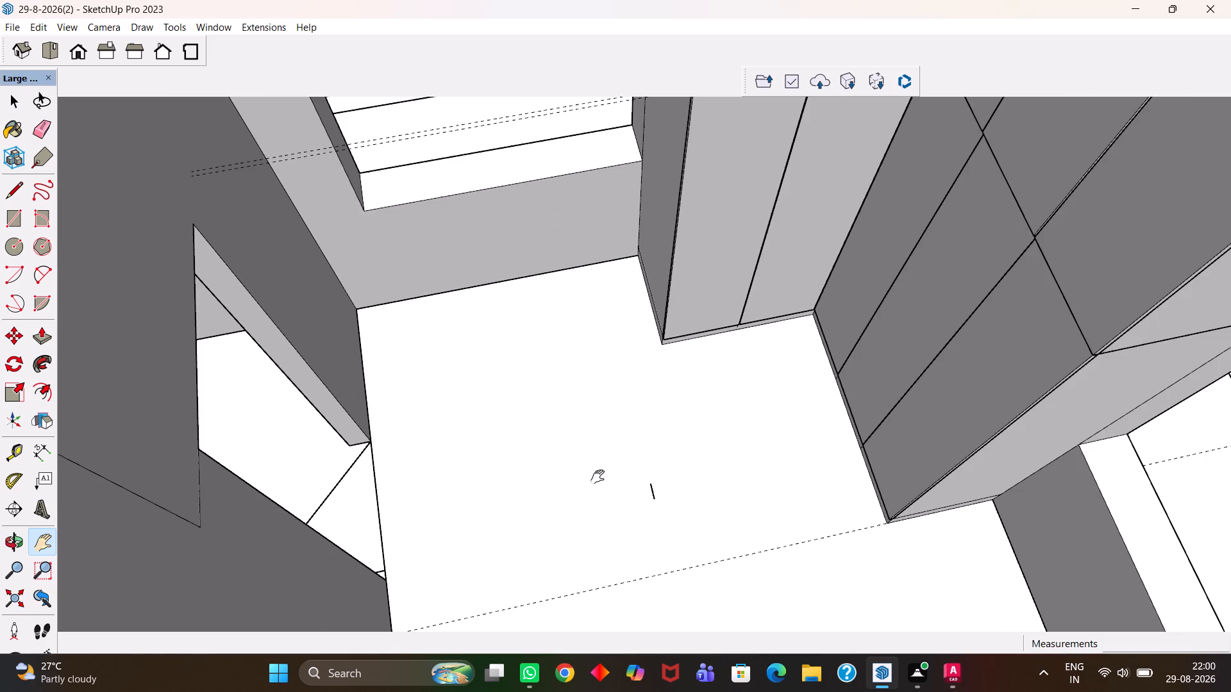
scroll(598, 477, "up", 3)
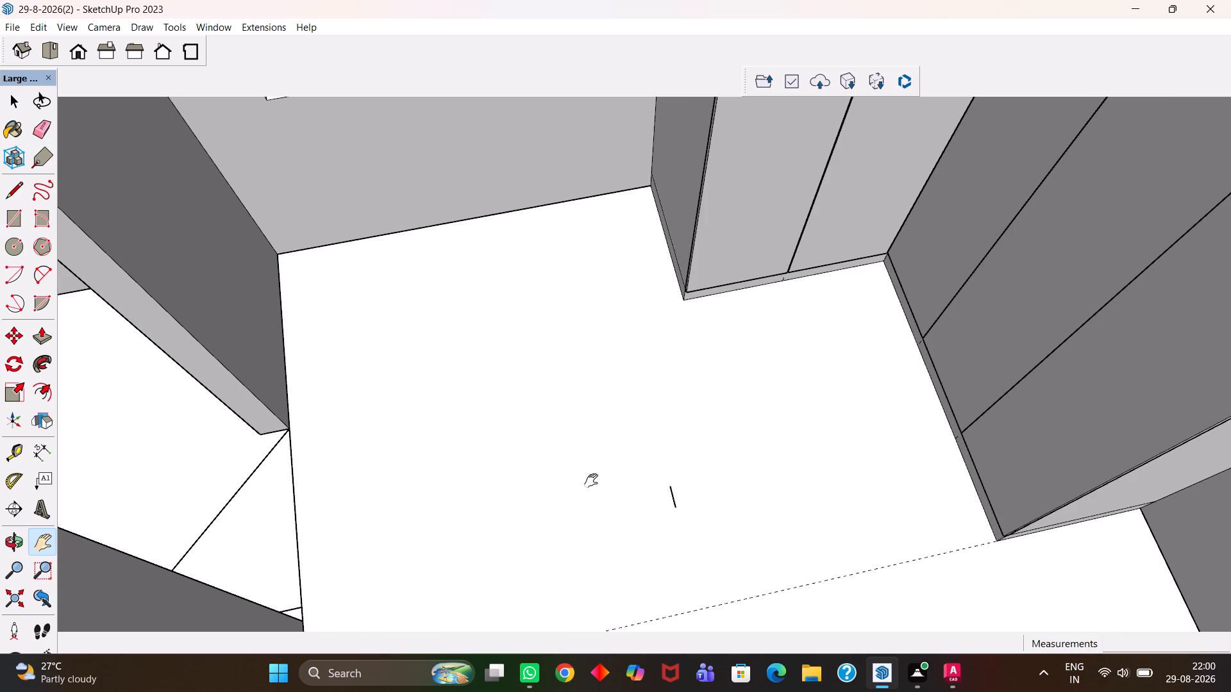
scroll(591, 481, "up", 3)
key("h")
scroll(590, 481, "down", 7)
scroll(590, 482, "up", 1)
scroll(590, 482, "down", 5)
middle_click_drag(631, 481, 565, 489)
scroll(573, 489, "up", 1)
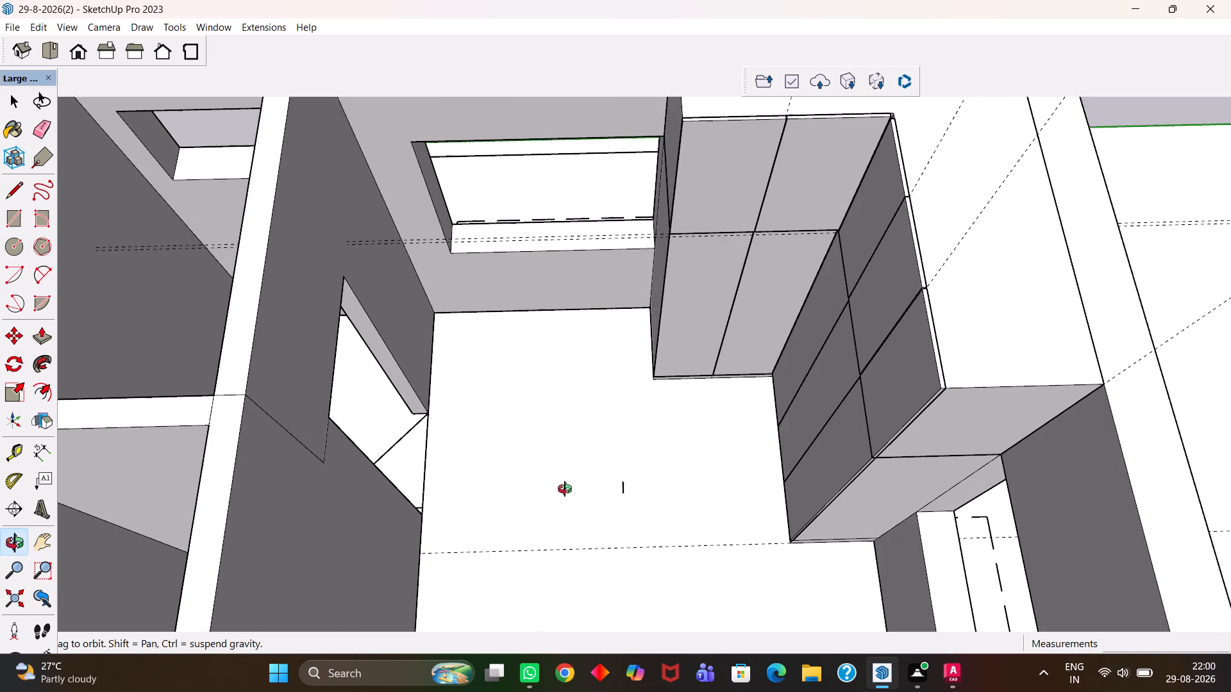
middle_click_drag(565, 489, 569, 492)
scroll(569, 492, "up", 4)
key("h")
scroll(571, 492, "down", 10)
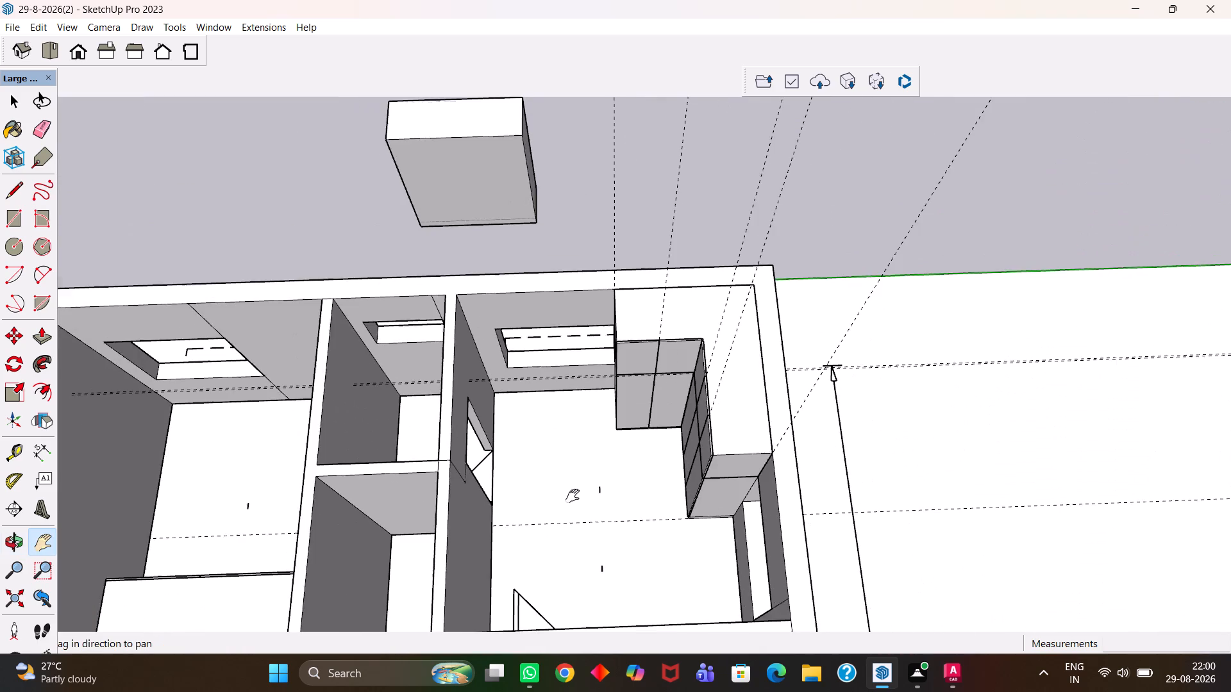
Review the whole house layout from above, checking the rooms along the back wall and their wardrobe positions.
scroll(573, 496, "down", 9)
left_click_drag(586, 516, 620, 486)
left_click_drag(574, 516, 717, 425)
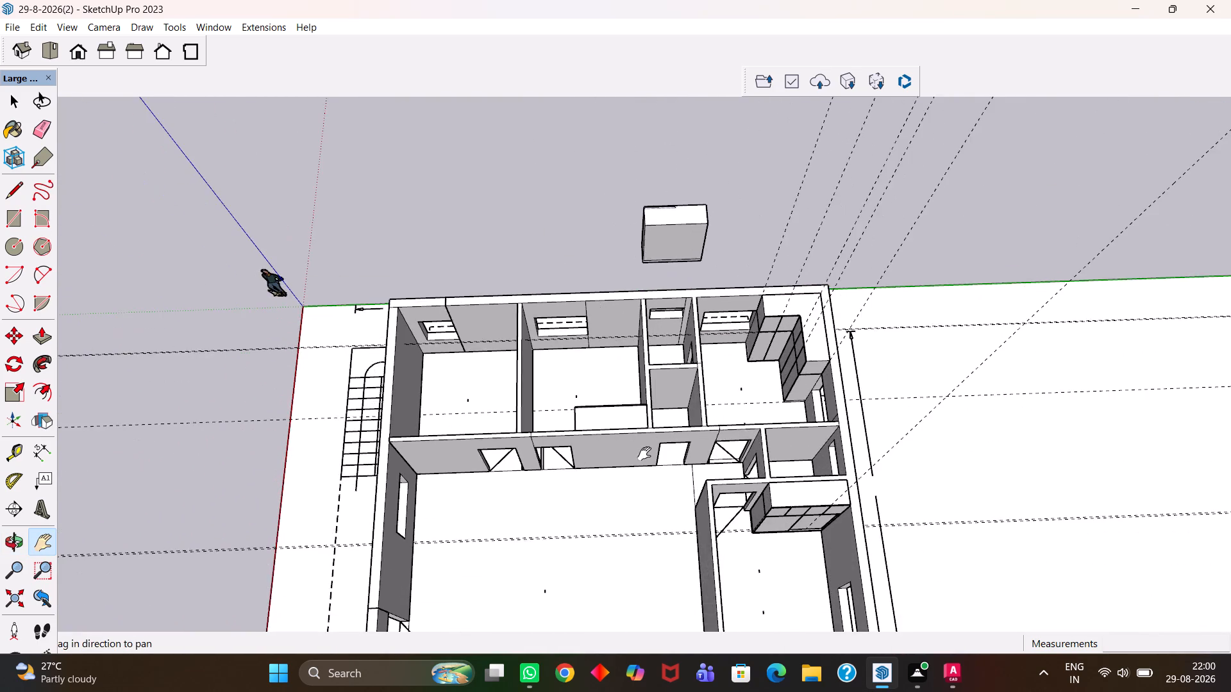
left_click_drag(646, 454, 710, 418)
middle_click_drag(620, 461, 619, 501)
scroll(619, 501, "up", 3)
key("h")
scroll(619, 501, "down", 4)
left_click_drag(605, 531, 614, 517)
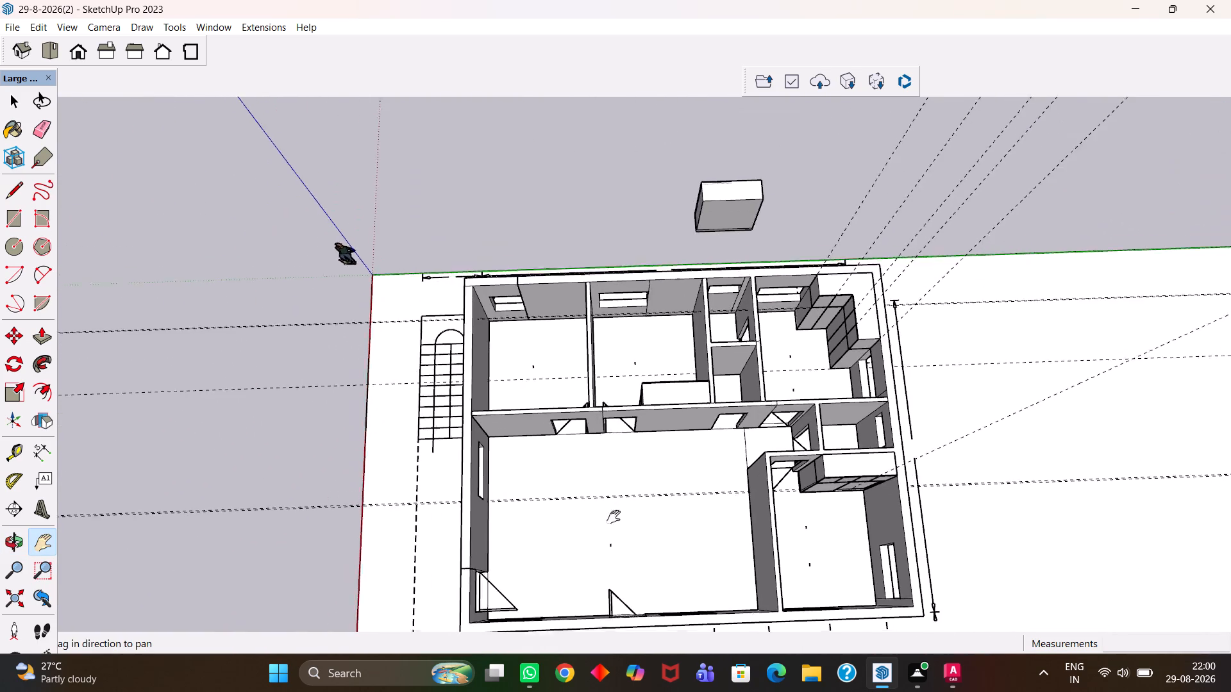
left_click_drag(614, 517, 630, 482)
middle_click(626, 475)
scroll(626, 475, "up", 1)
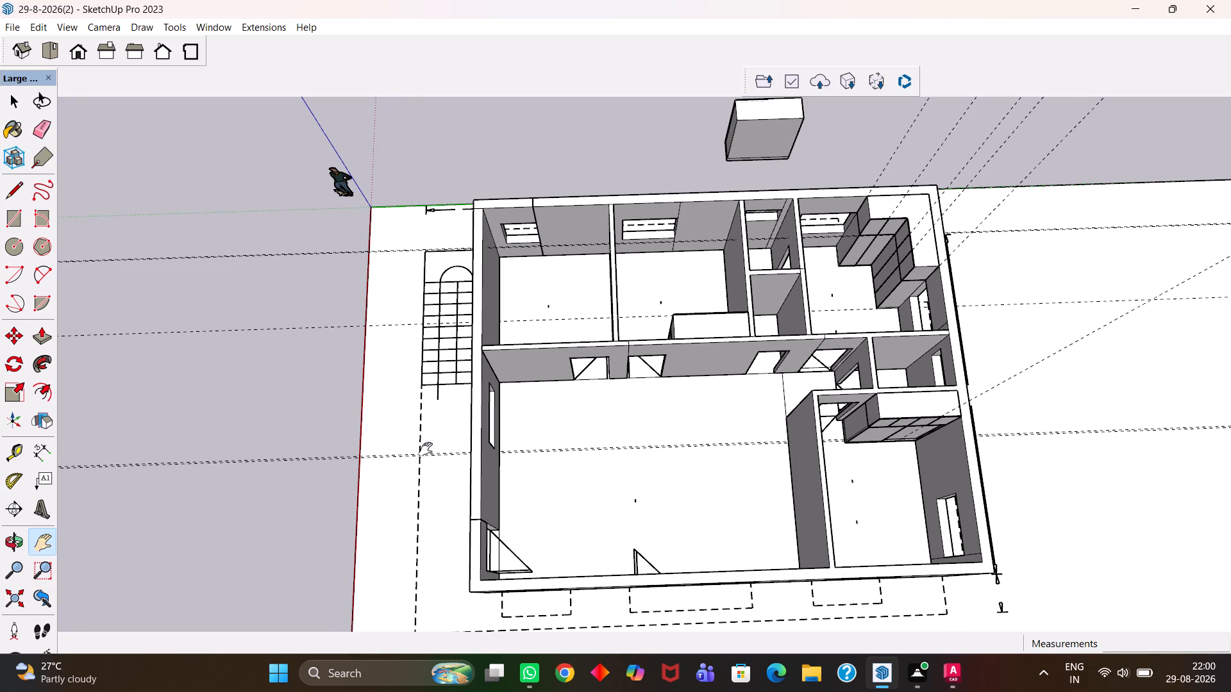
scroll(449, 455, "down", 4)
scroll(632, 445, "up", 15)
left_click_drag(727, 472, 624, 479)
scroll(566, 443, "down", 6)
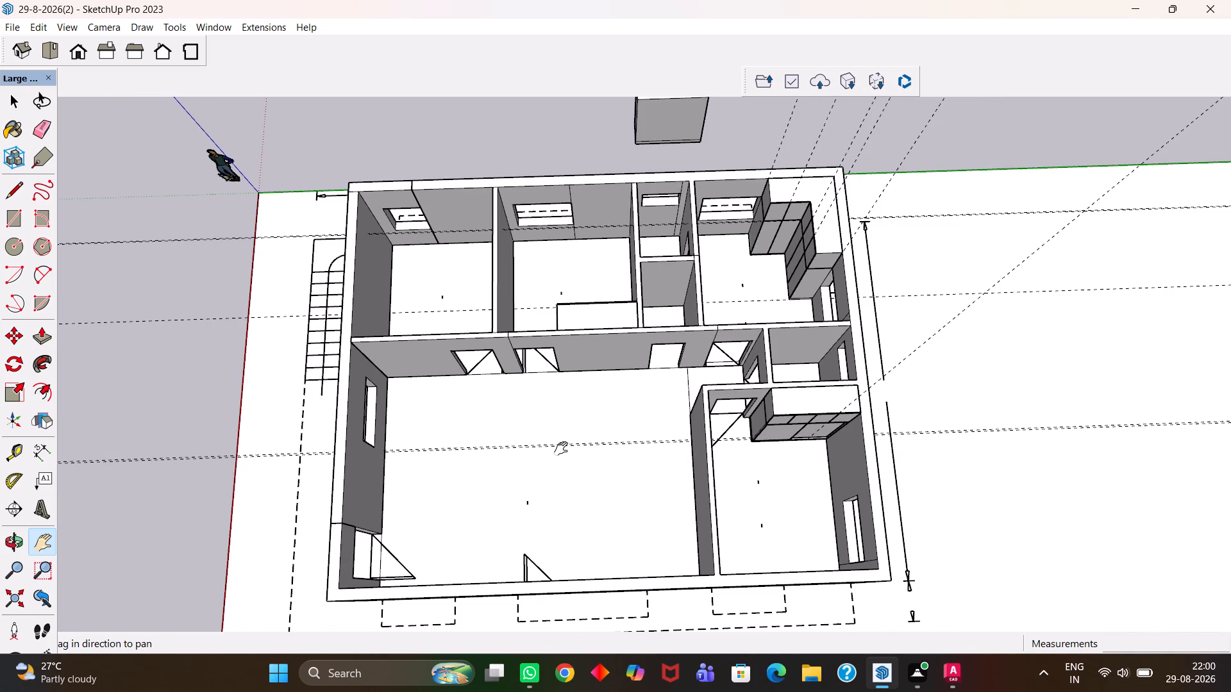
scroll(561, 449, "down", 11)
key("h")
left_click_drag(619, 461, 576, 447)
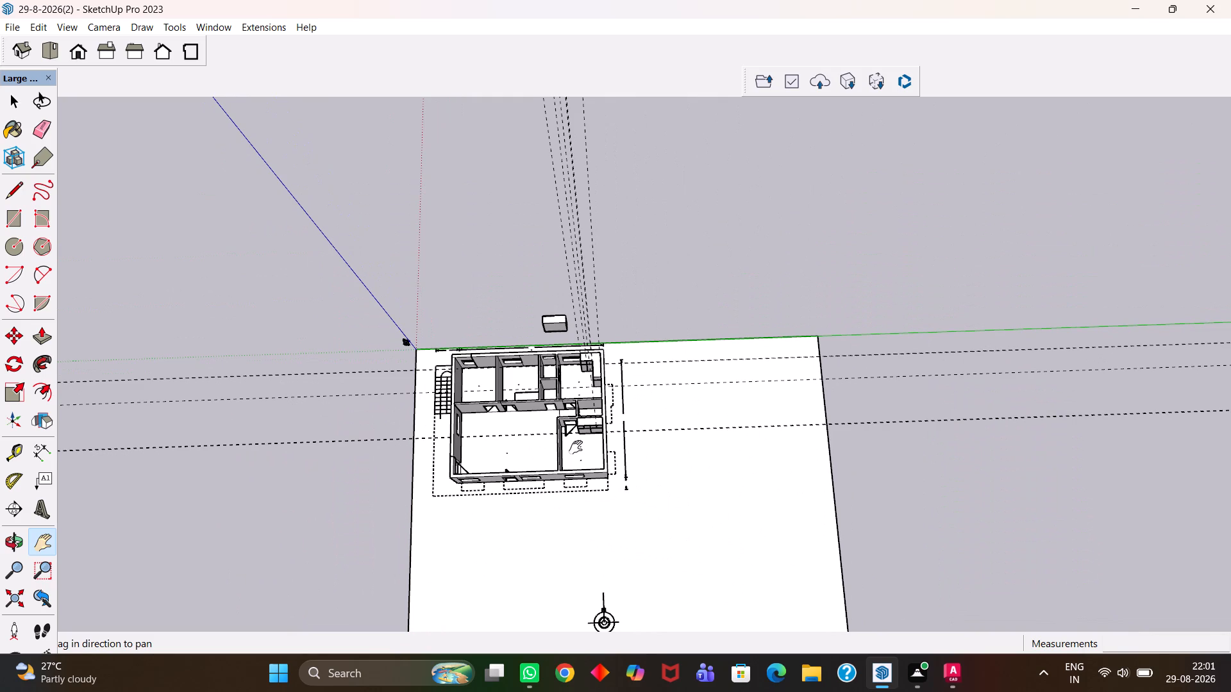
scroll(576, 447, "up", 4)
key("h")
scroll(576, 447, "down", 4)
scroll(576, 447, "up", 5)
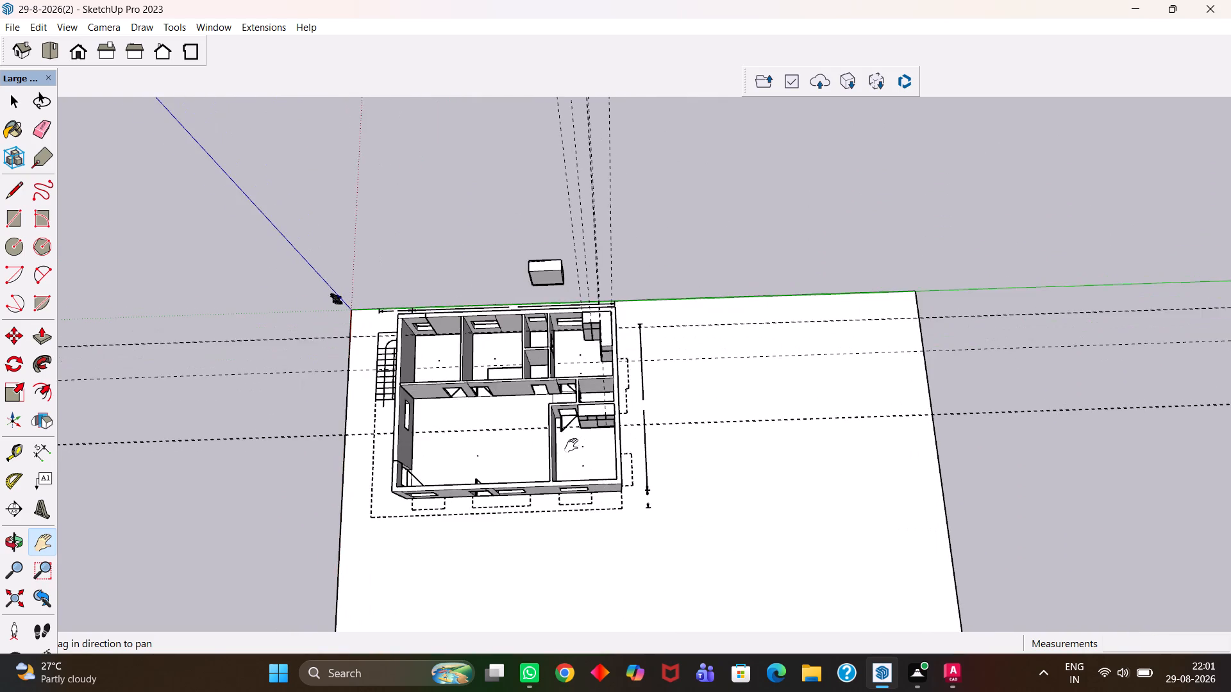
scroll(571, 445, "up", 2)
left_click_drag(539, 410, 549, 465)
scroll(530, 430, "up", 5)
left_click_drag(485, 402, 517, 479)
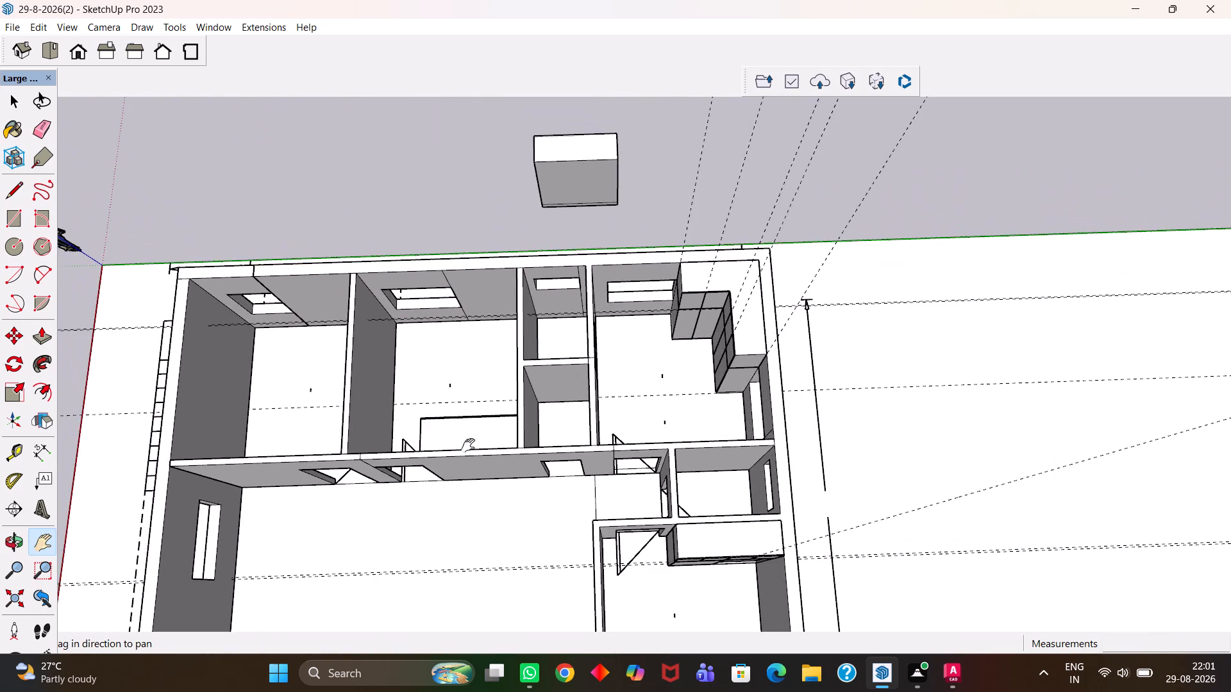
left_click_drag(365, 390, 524, 444)
scroll(542, 445, "up", 4)
key("h")
scroll(539, 450, "down", 5)
left_click_drag(701, 452, 543, 491)
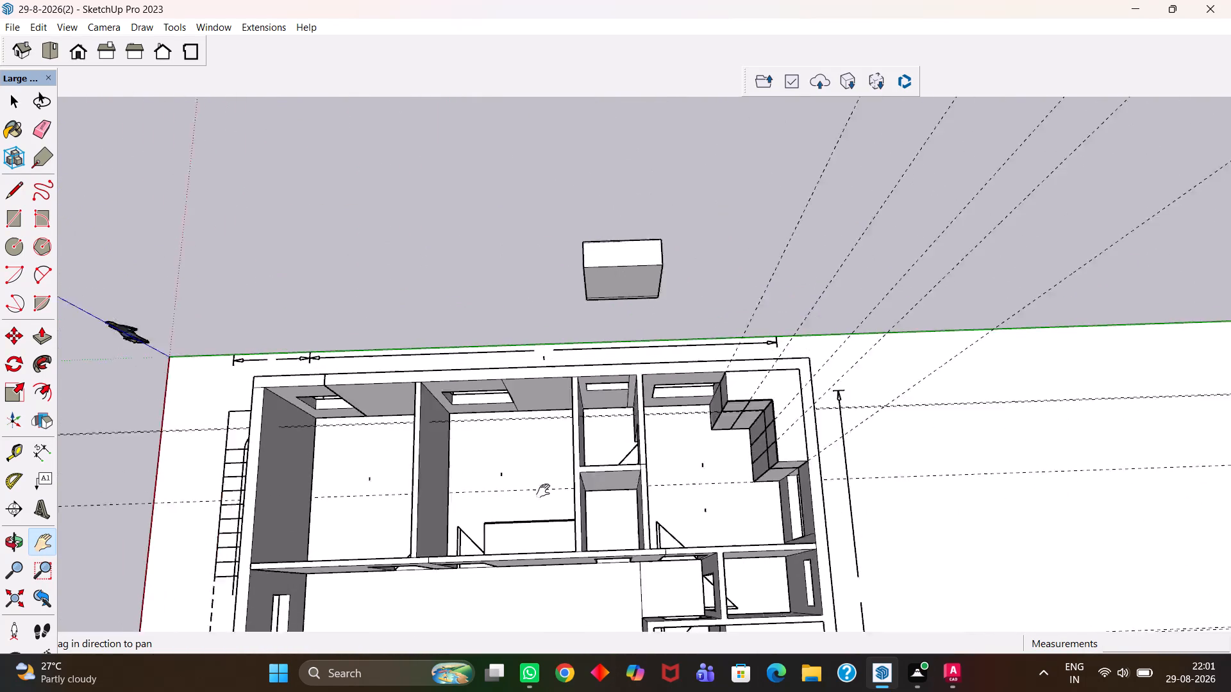
left_click_drag(543, 491, 455, 488)
scroll(546, 473, "up", 4)
scroll(548, 469, "down", 4)
left_click_drag(517, 463, 682, 422)
middle_click_drag(512, 484, 654, 459)
left_click_drag(762, 511, 594, 442)
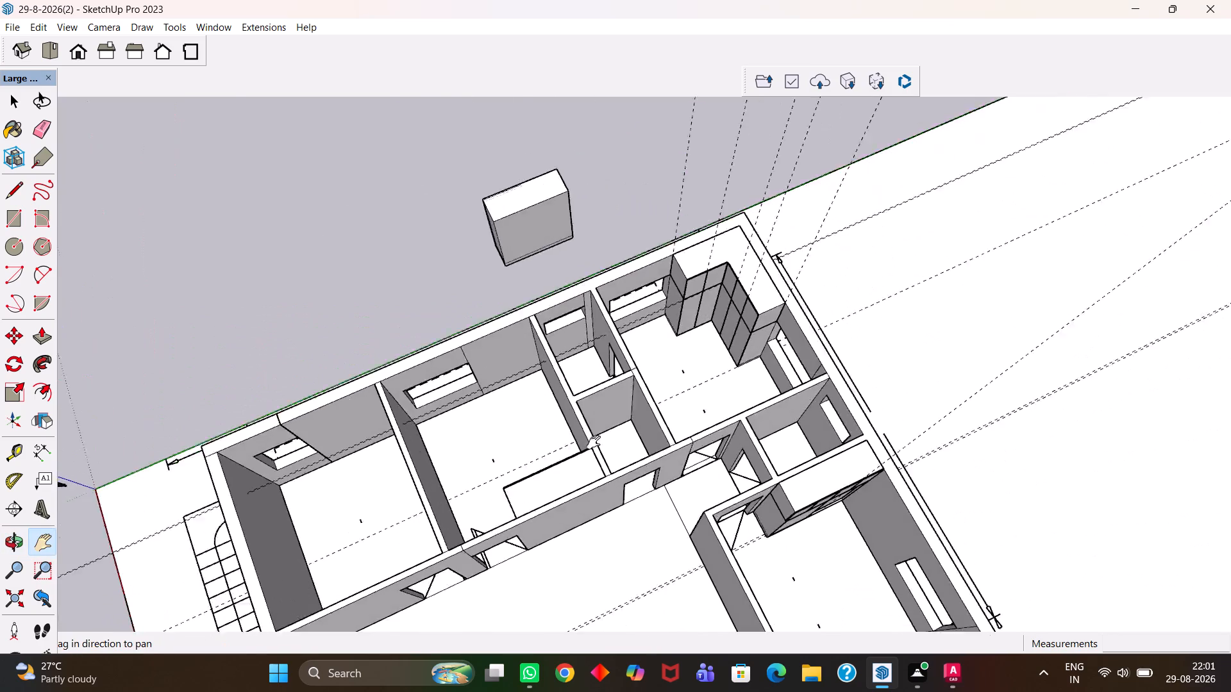
left_click_drag(594, 442, 436, 374)
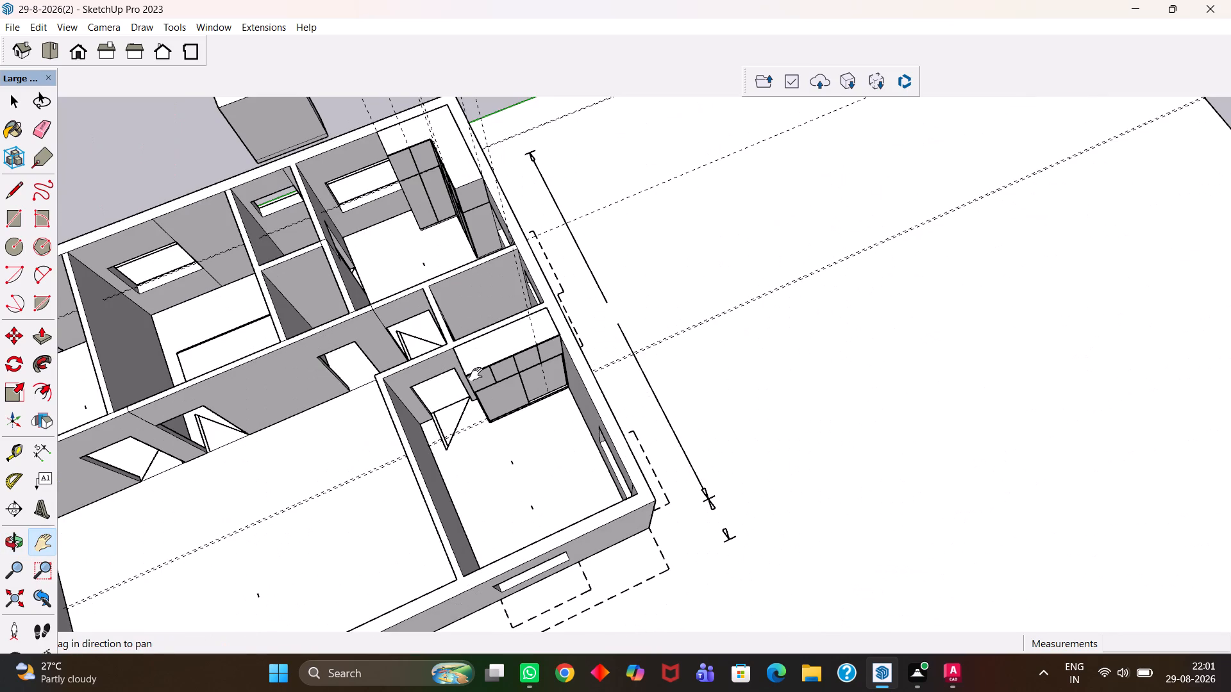
Examine the straight wardrobe and loft in the front corner bedroom from several angles, including its shutters and adjoining door.
scroll(476, 374, "down", 5)
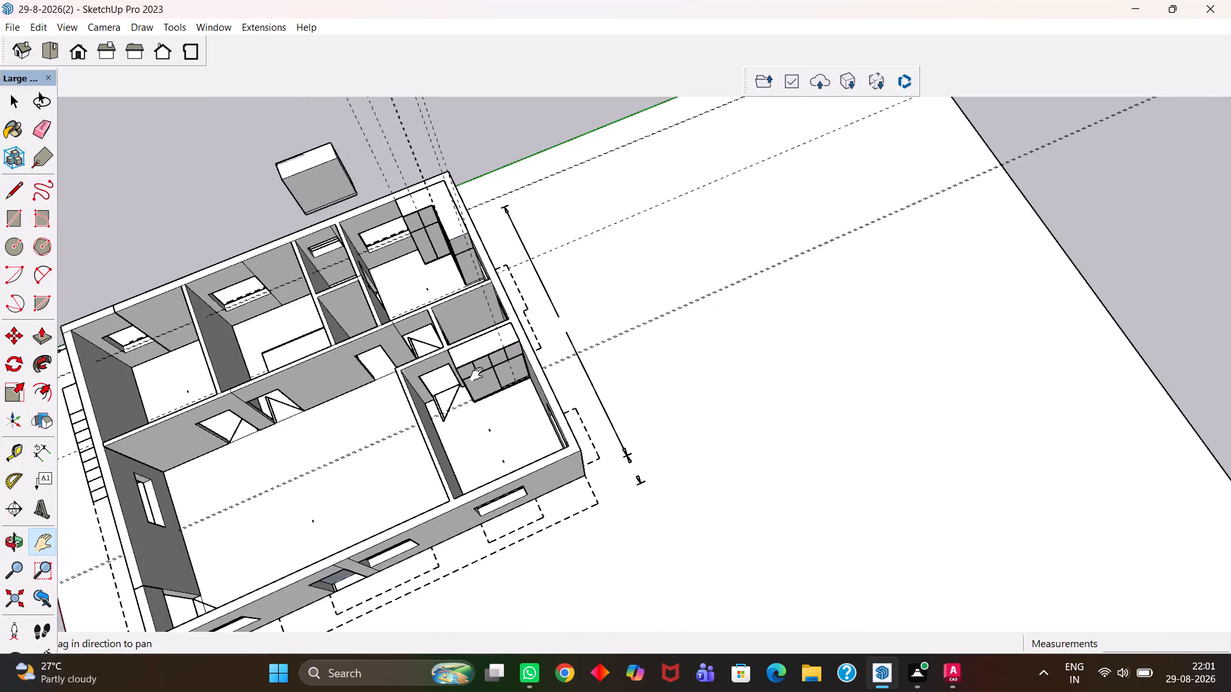
scroll(476, 374, "down", 4)
scroll(433, 423, "up", 13)
middle_click_drag(451, 386, 688, 308)
scroll(689, 307, "up", 1)
middle_click_drag(501, 307, 528, 413)
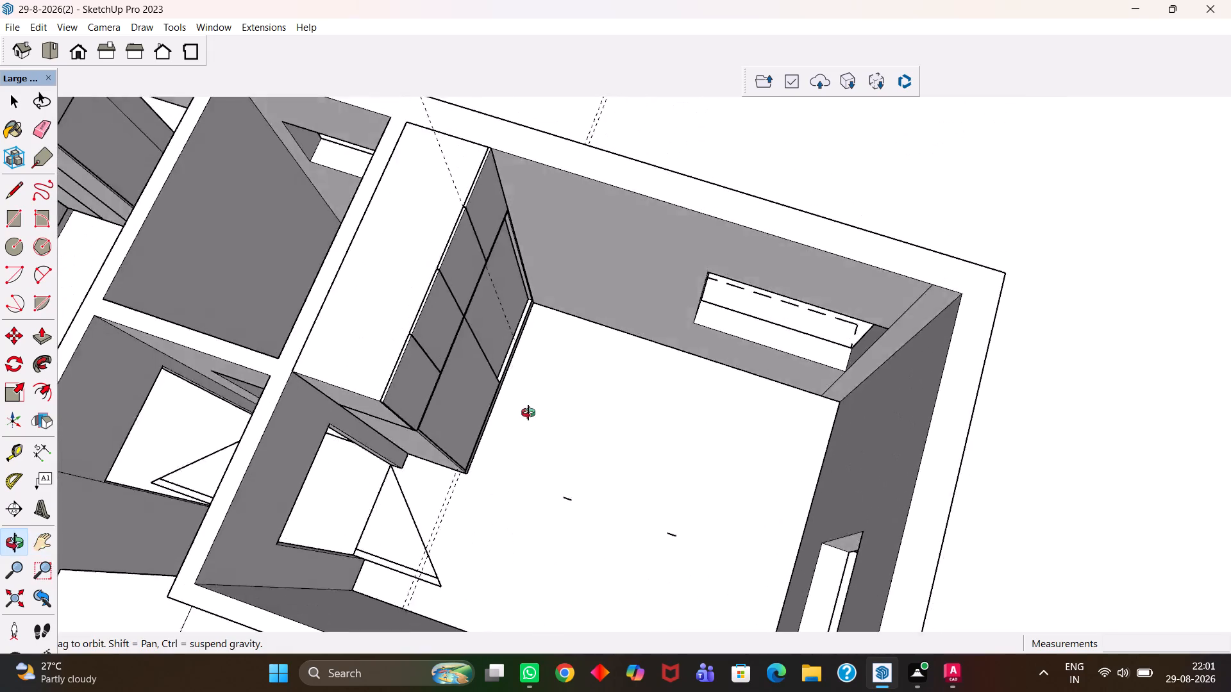
middle_click_drag(528, 413, 492, 405)
scroll(492, 405, "up", 12)
scroll(491, 404, "down", 14)
middle_click_drag(667, 399, 638, 403)
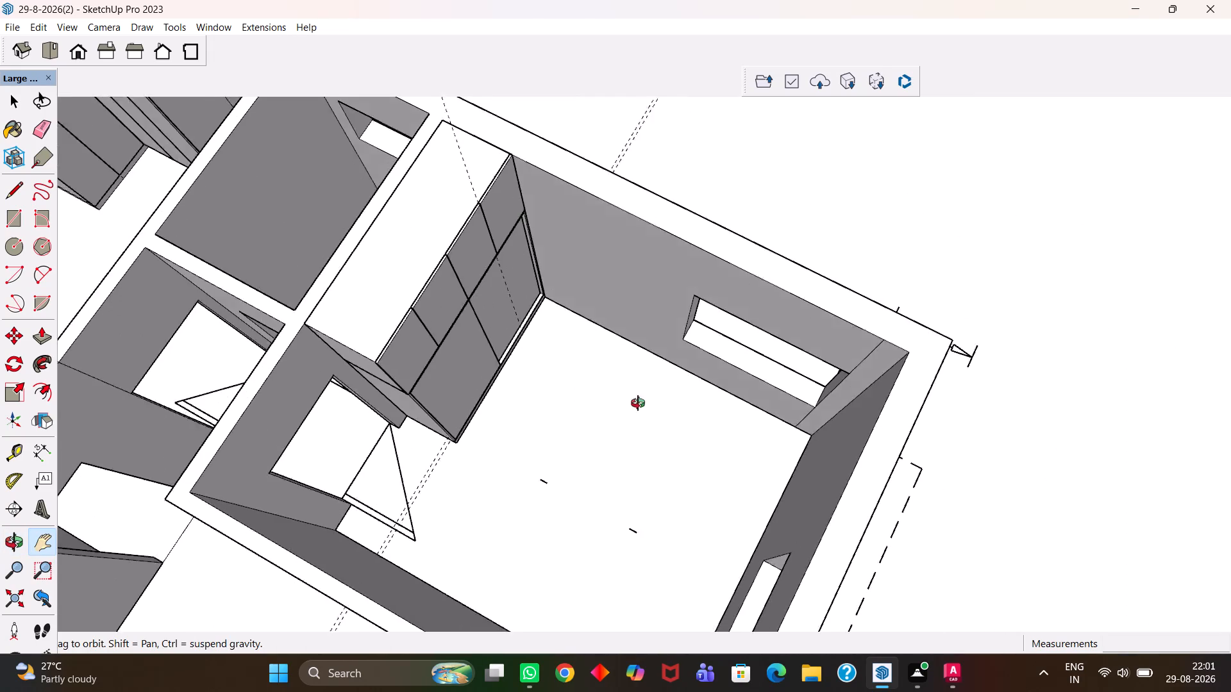
middle_click_drag(638, 403, 402, 349)
scroll(492, 372, "up", 1)
scroll(406, 363, "down", 9)
middle_click_drag(451, 356, 386, 440)
scroll(386, 440, "up", 3)
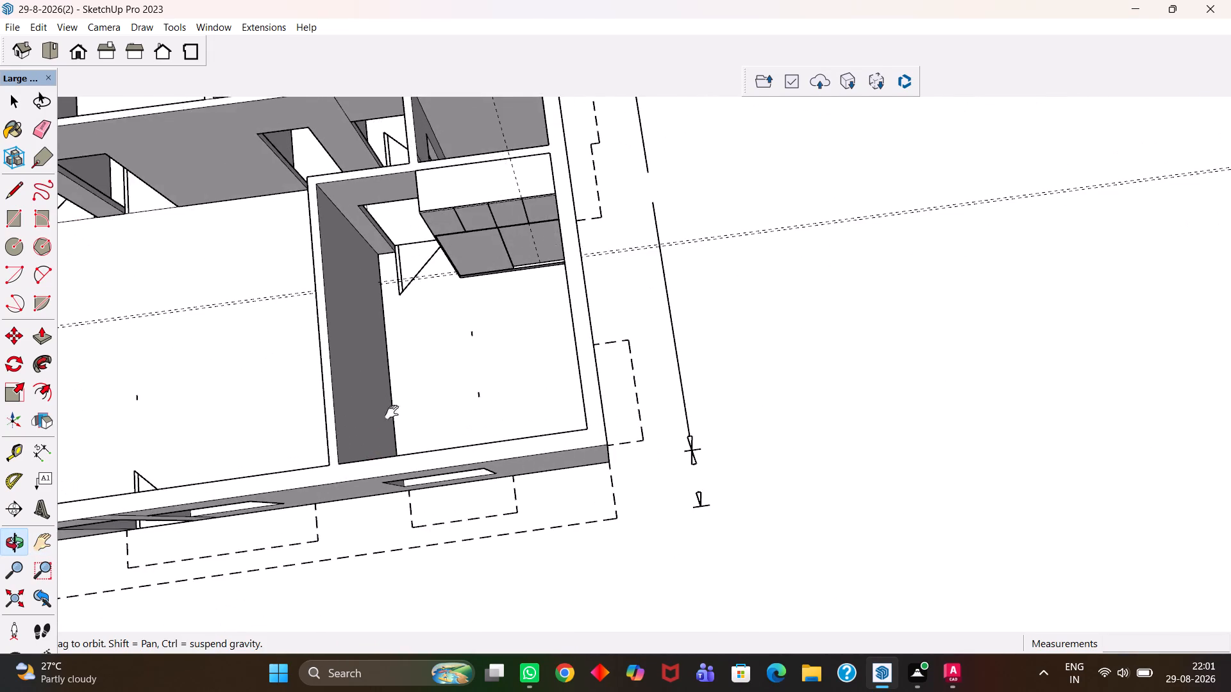
scroll(444, 306, "up", 4)
middle_click_drag(462, 323, 424, 369)
scroll(420, 375, "up", 4)
scroll(428, 366, "down", 7)
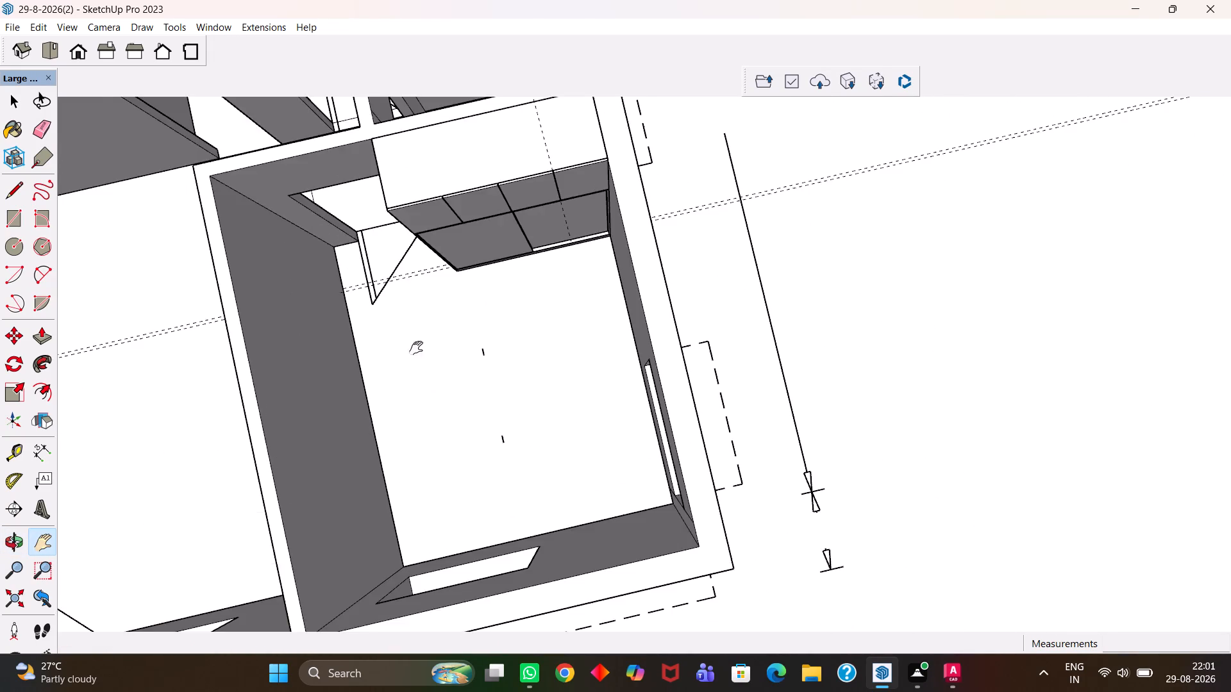
left_click_drag(397, 326, 620, 293)
middle_click_drag(696, 365, 638, 383)
scroll(638, 383, "up", 1)
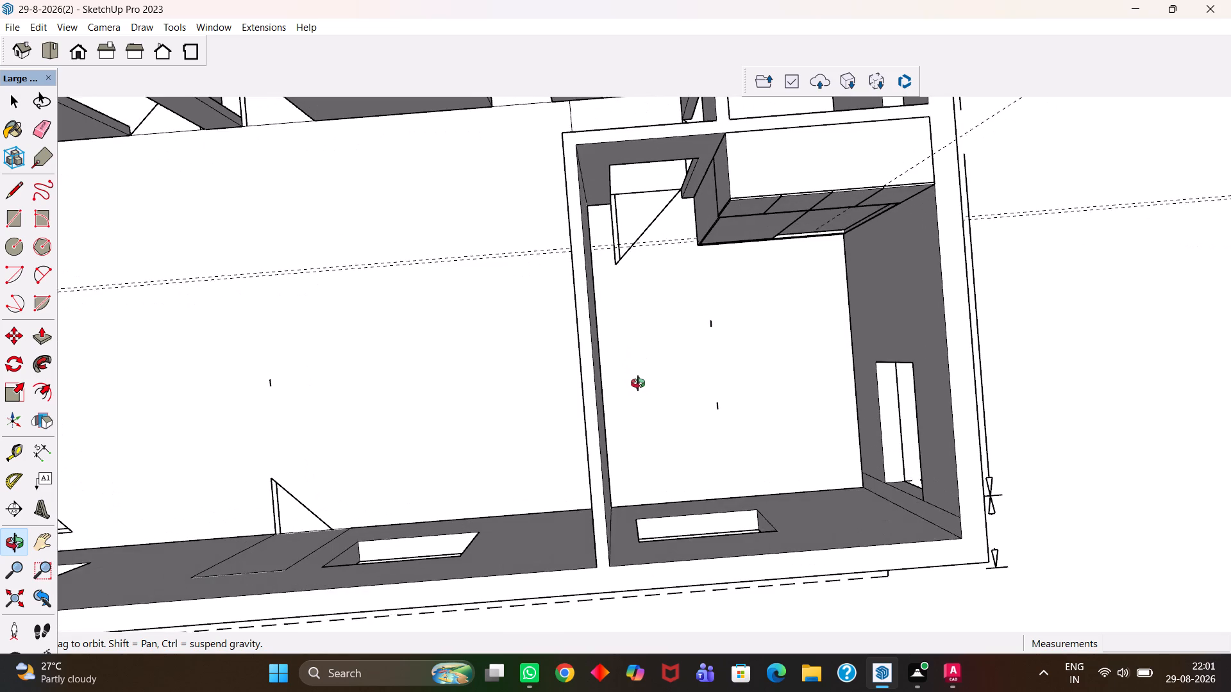
middle_click_drag(638, 383, 618, 368)
scroll(635, 380, "up", 1)
scroll(618, 368, "down", 11)
Look over the large hall and the neighbouring rooms from above.
left_click_drag(553, 354, 615, 419)
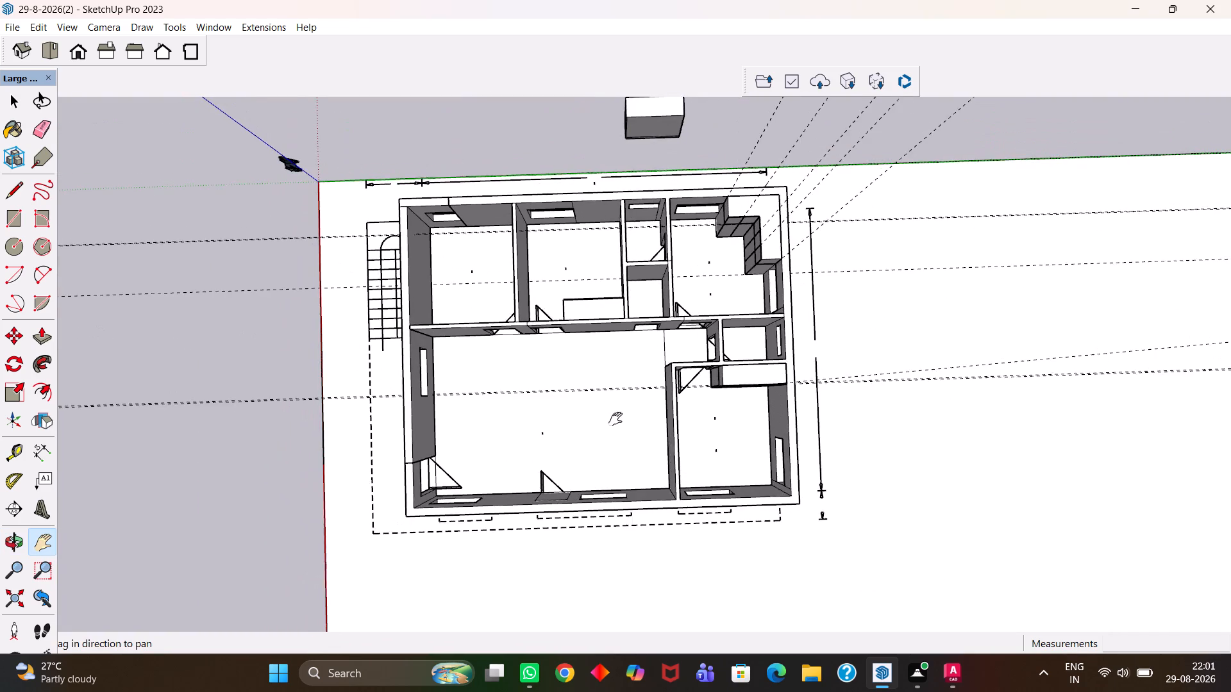
scroll(600, 417, "up", 7)
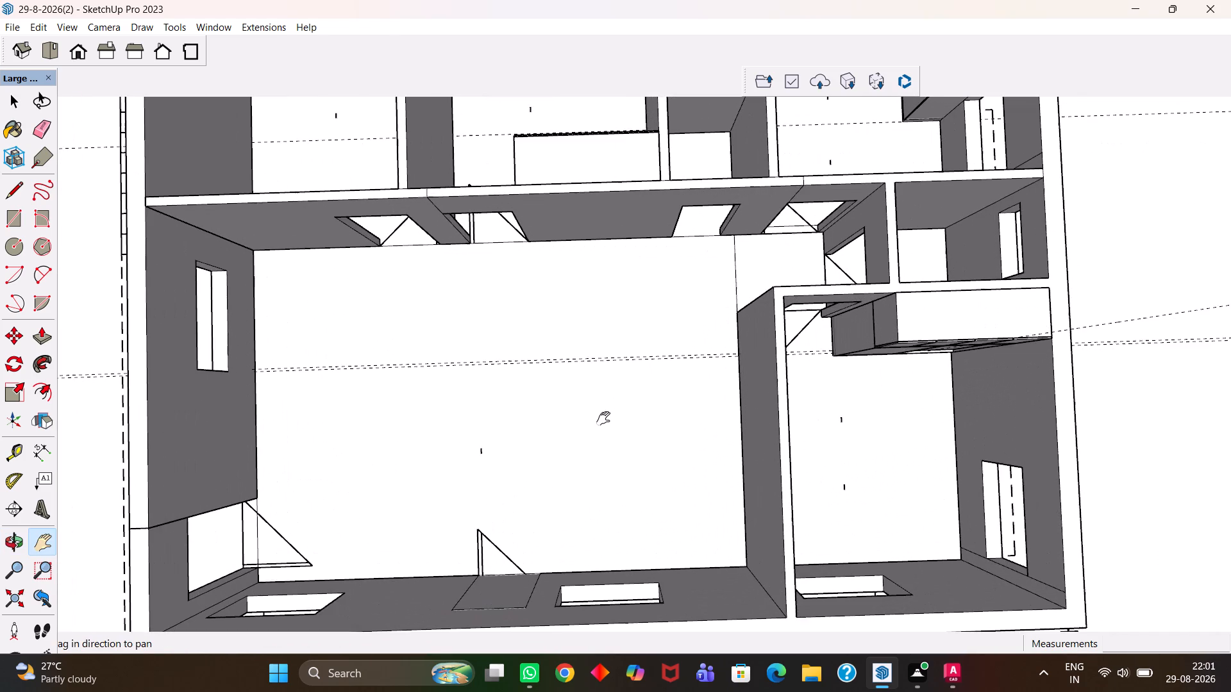
middle_click_drag(603, 418, 590, 411)
middle_click(590, 411)
left_click_drag(590, 408, 567, 397)
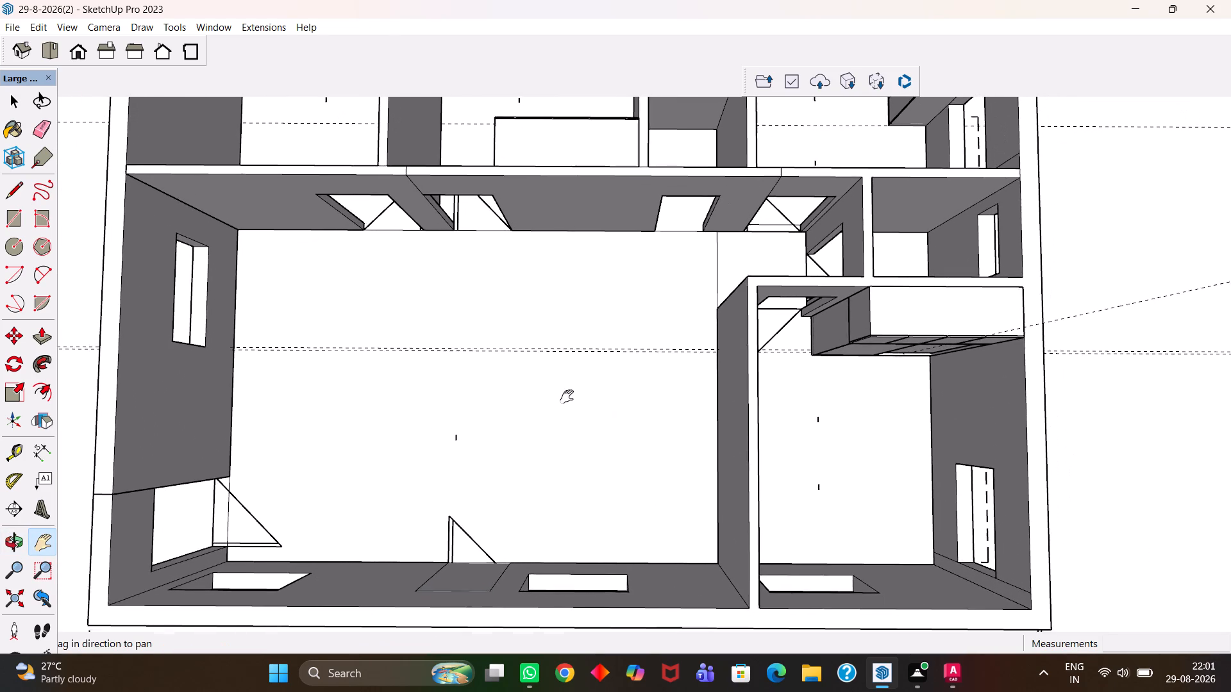
left_click_drag(567, 397, 566, 395)
scroll(565, 395, "down", 1)
left_click_drag(604, 413, 551, 407)
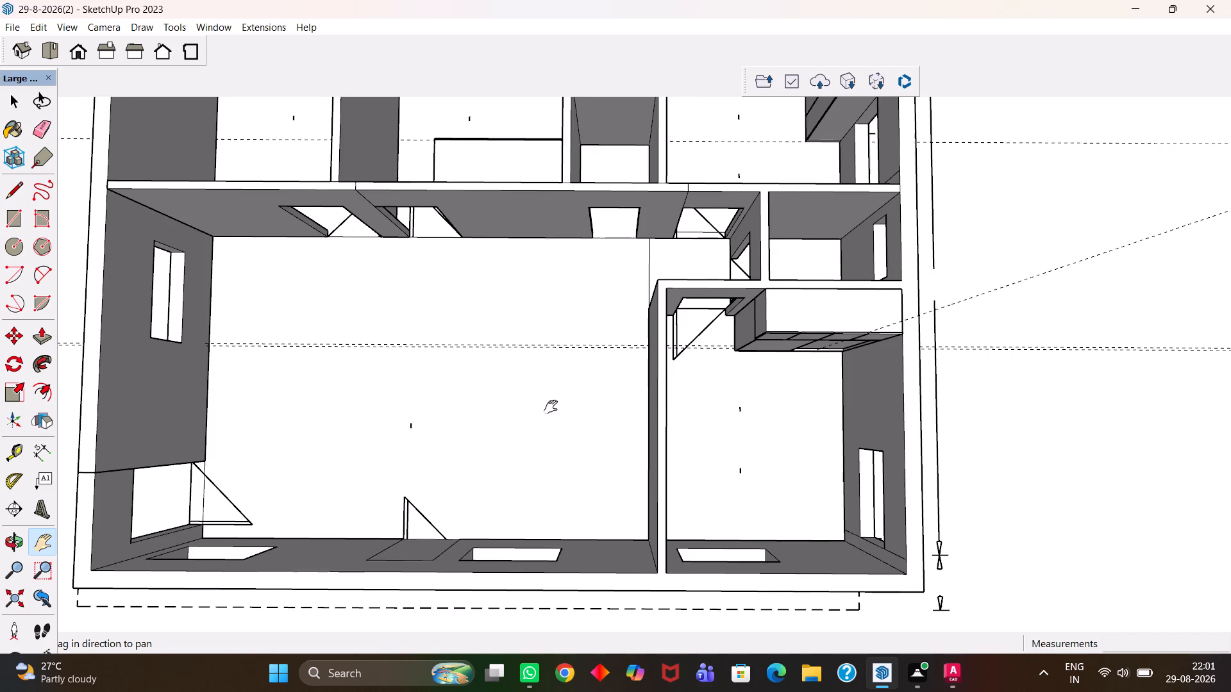
left_click_drag(551, 407, 570, 415)
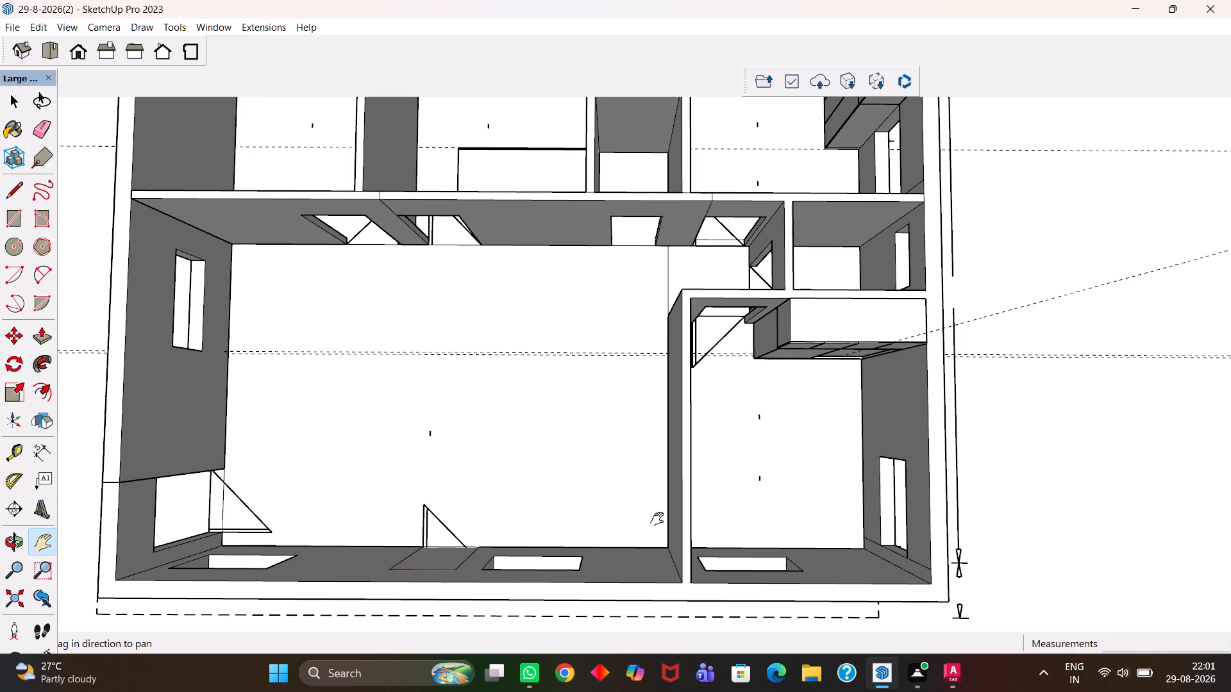
scroll(658, 519, "up", 3)
scroll(658, 519, "down", 4)
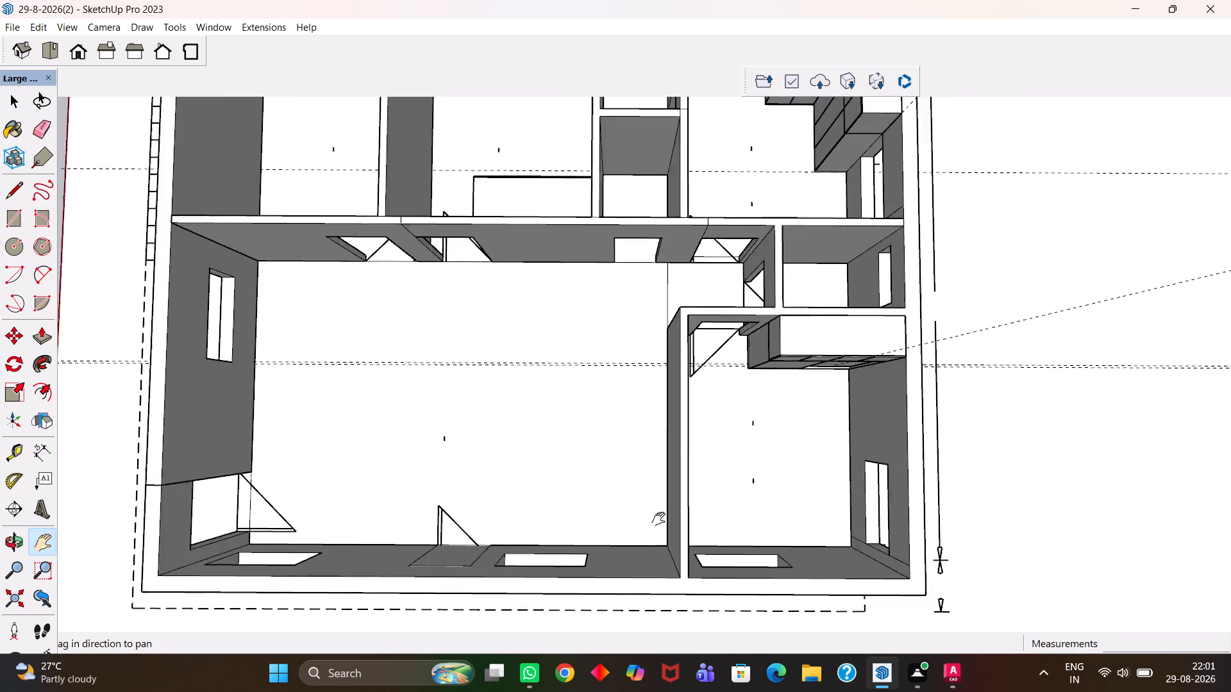
scroll(658, 519, "down", 4)
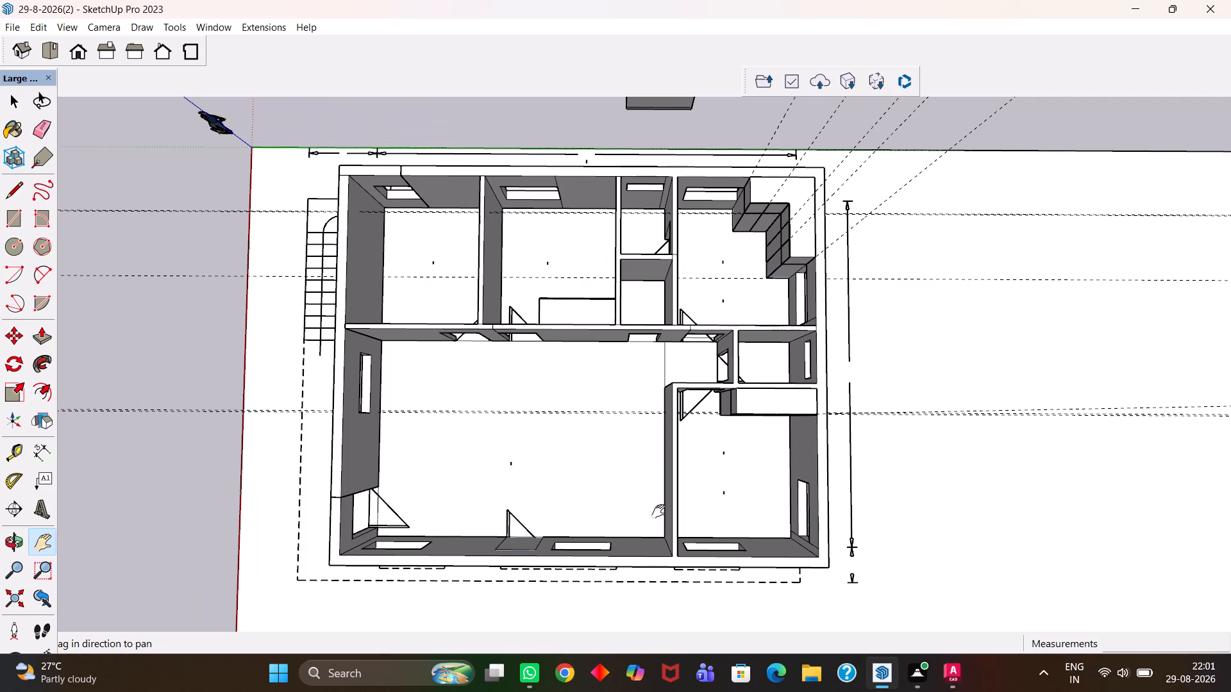
scroll(658, 511, "up", 2)
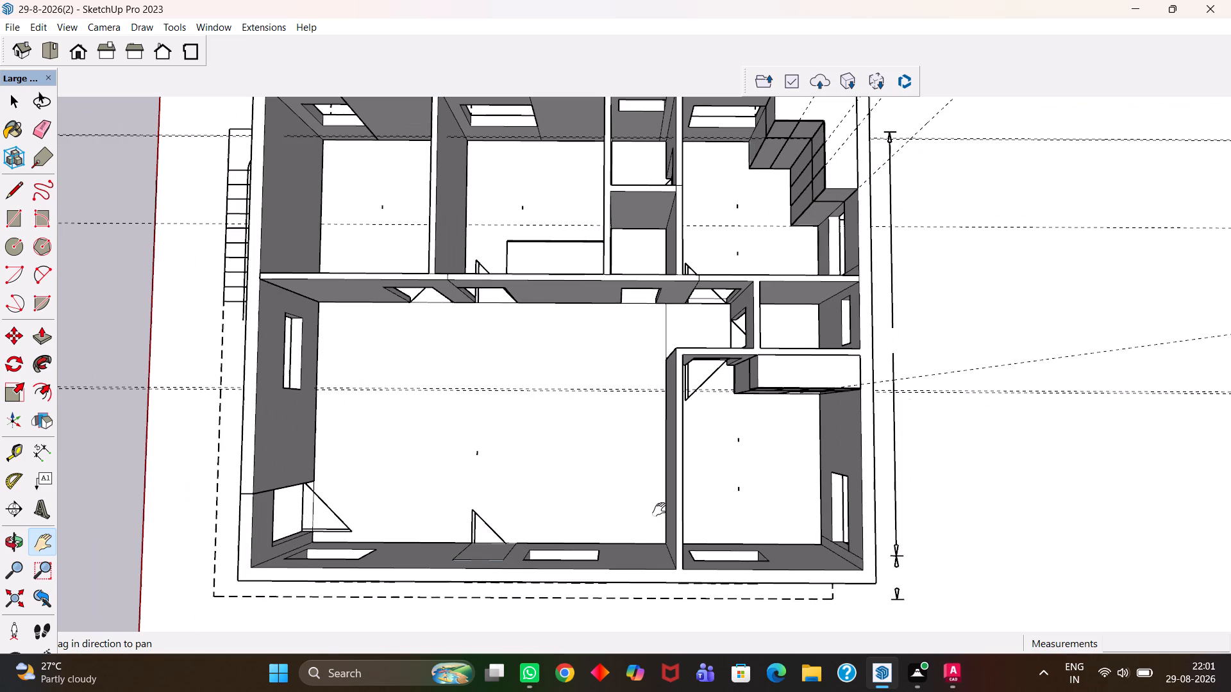
scroll(659, 509, "down", 2)
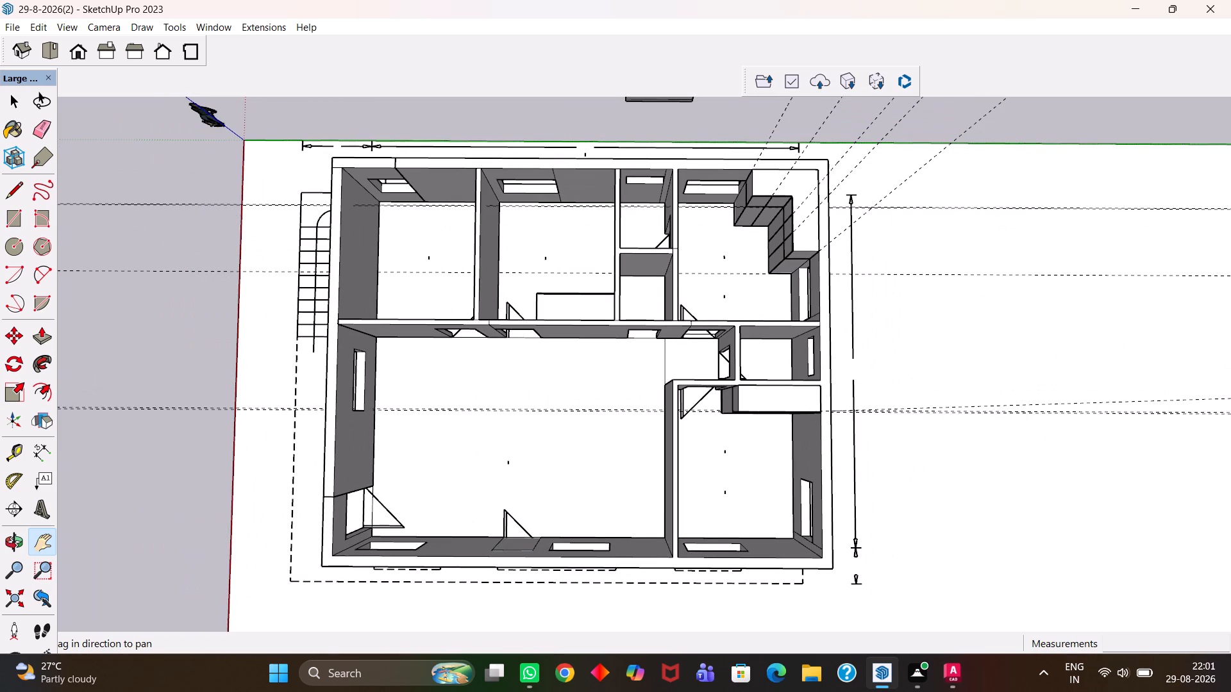
Look over the large hall and its openings, and return to an overview of the whole house.
scroll(596, 456, "up", 2)
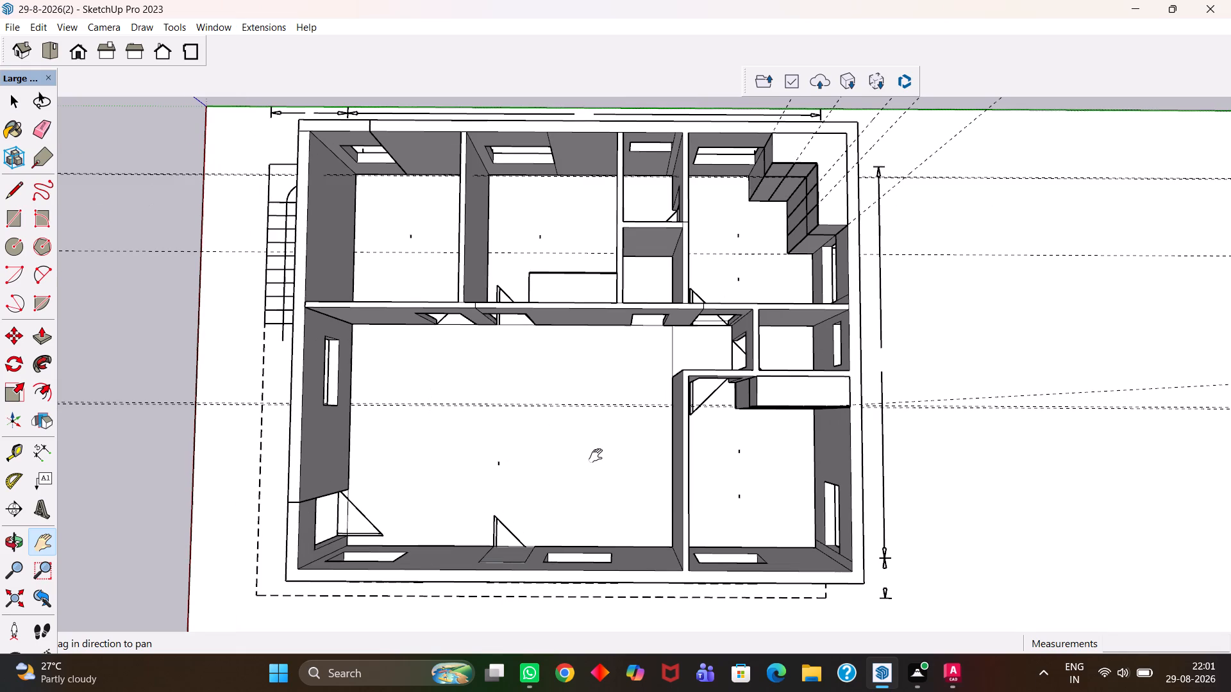
scroll(602, 475, "up", 1)
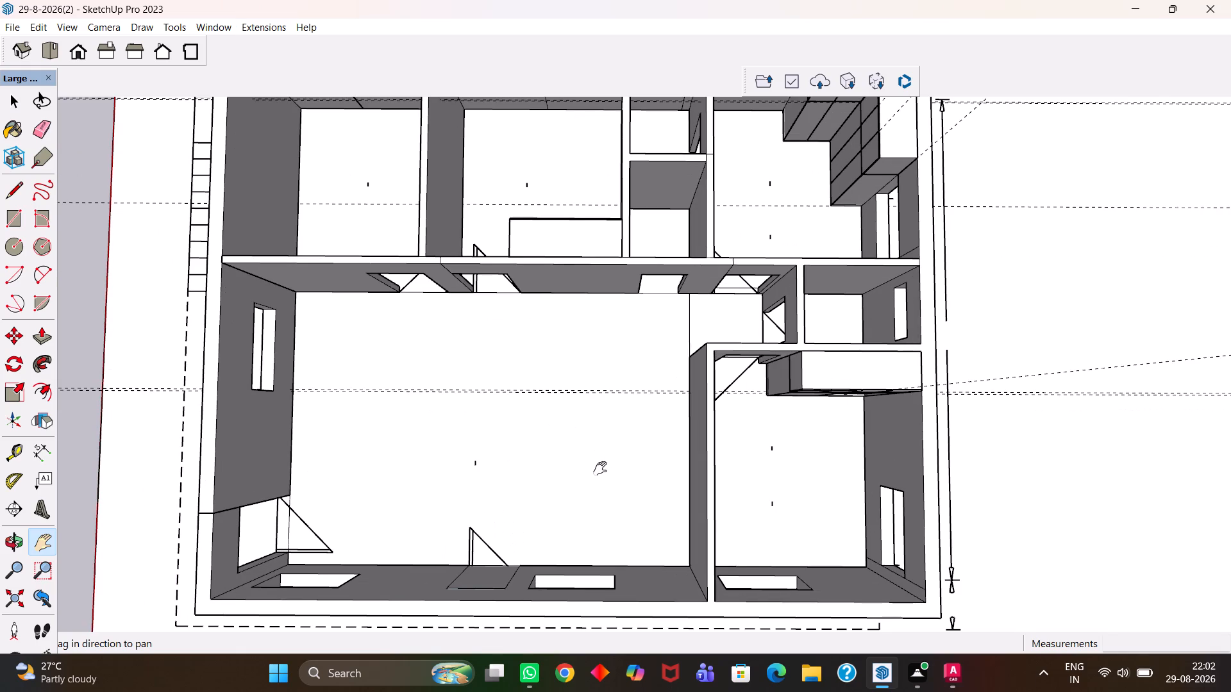
scroll(600, 468, "up", 1)
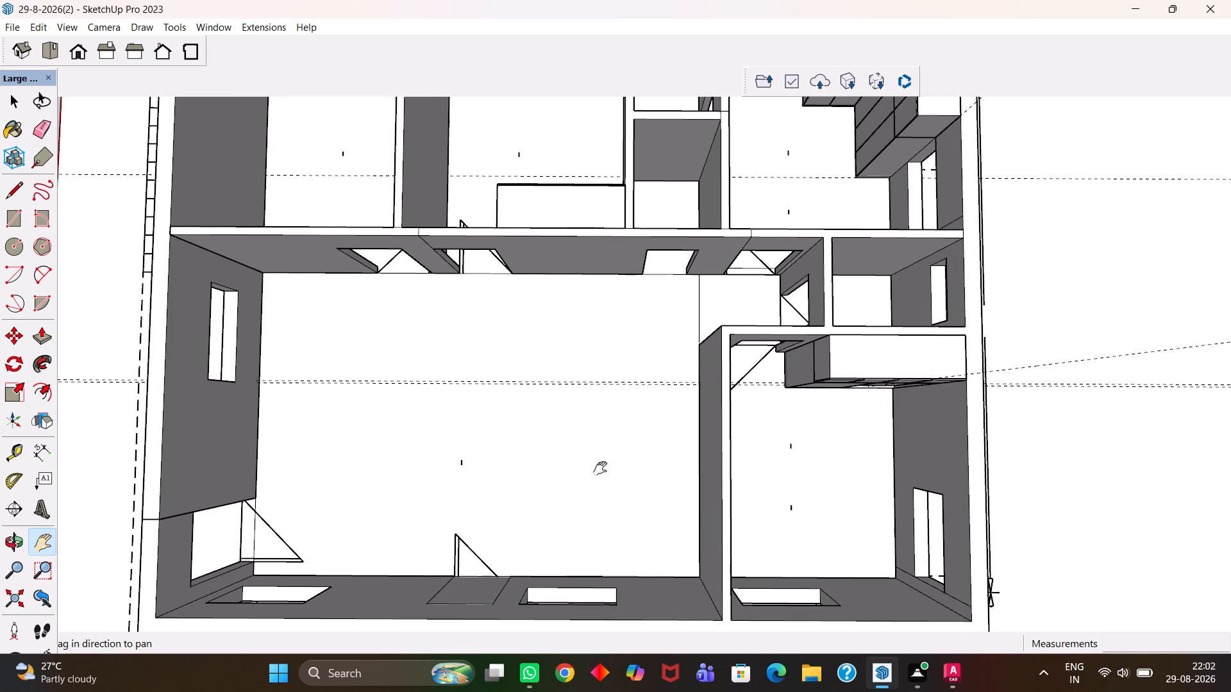
scroll(600, 468, "up", 2)
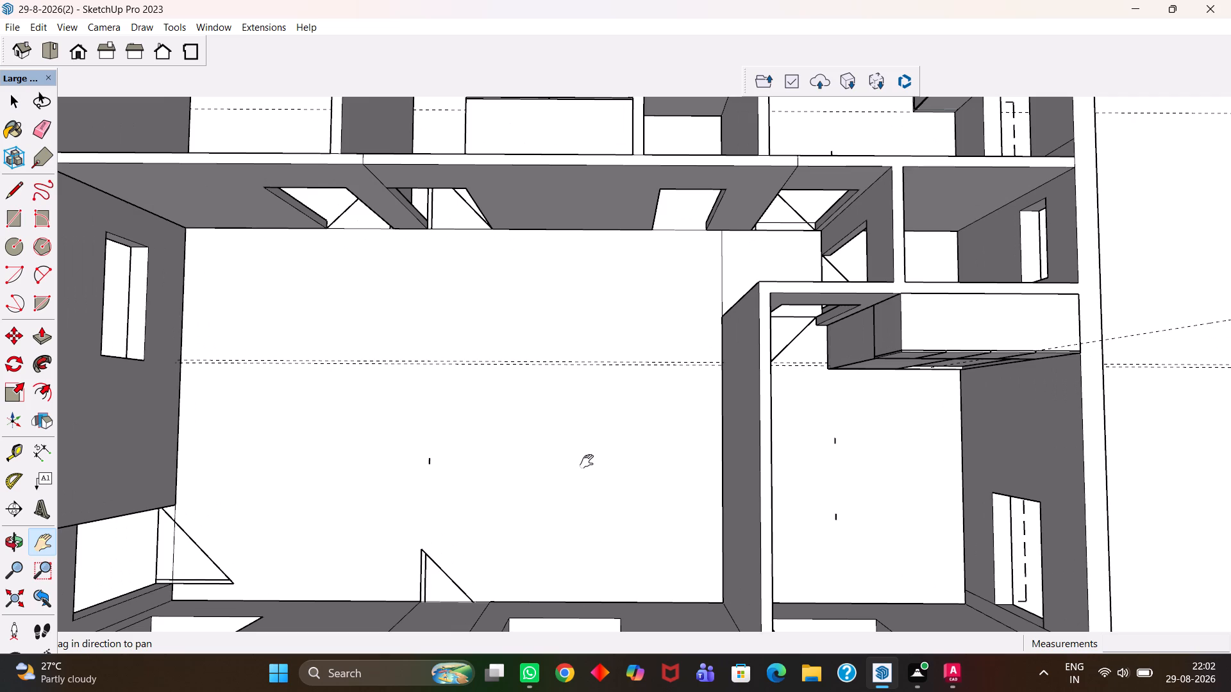
key("h")
scroll(587, 461, "down", 13)
middle_click_drag(593, 478, 603, 431)
scroll(597, 462, "up", 1)
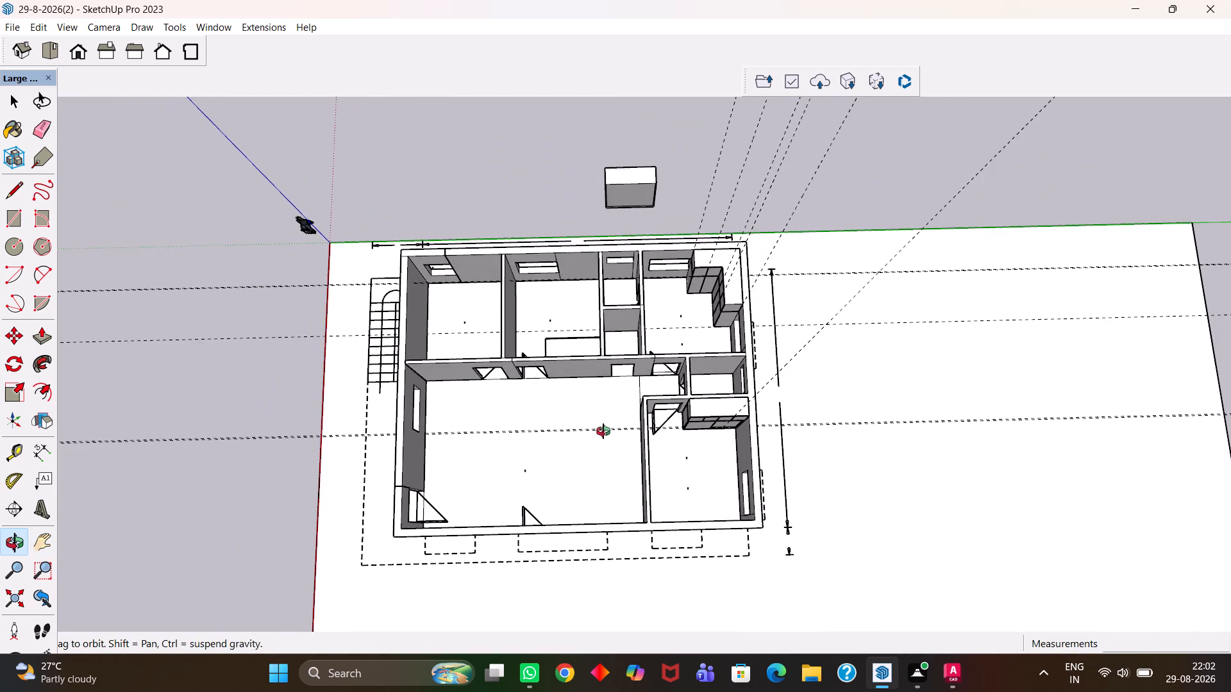
middle_click_drag(603, 431, 610, 399)
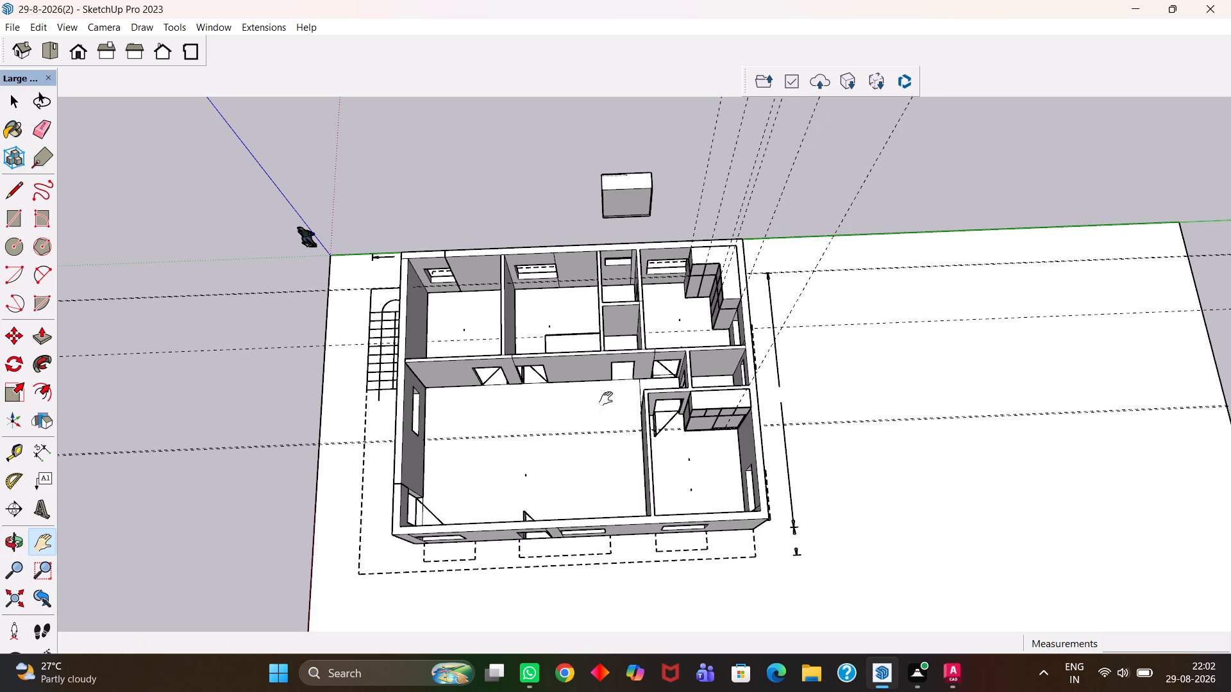
Examine the middle back bedroom with its wardrobe, and its position relative to the rooms on either side.
scroll(605, 399, "up", 3)
key("h")
scroll(605, 399, "up", 2)
left_click_drag(620, 384, 627, 399)
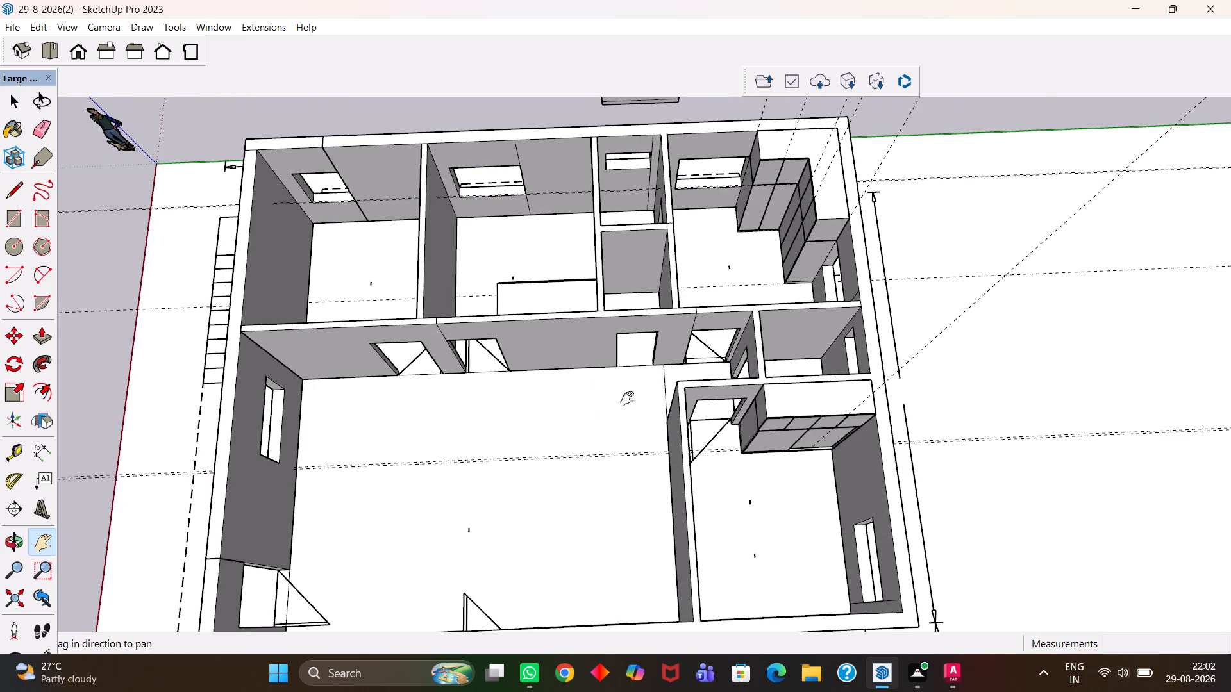
left_click_drag(627, 399, 650, 544)
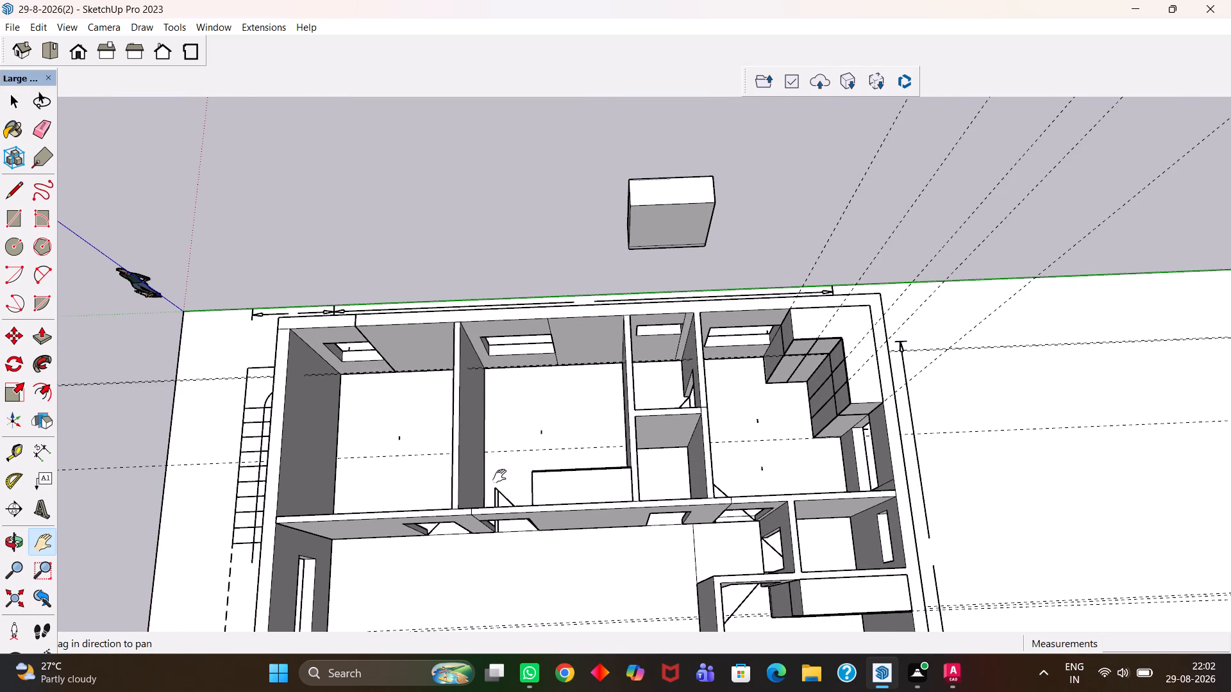
scroll(499, 476, "up", 7)
left_click_drag(632, 415, 587, 492)
key("space")
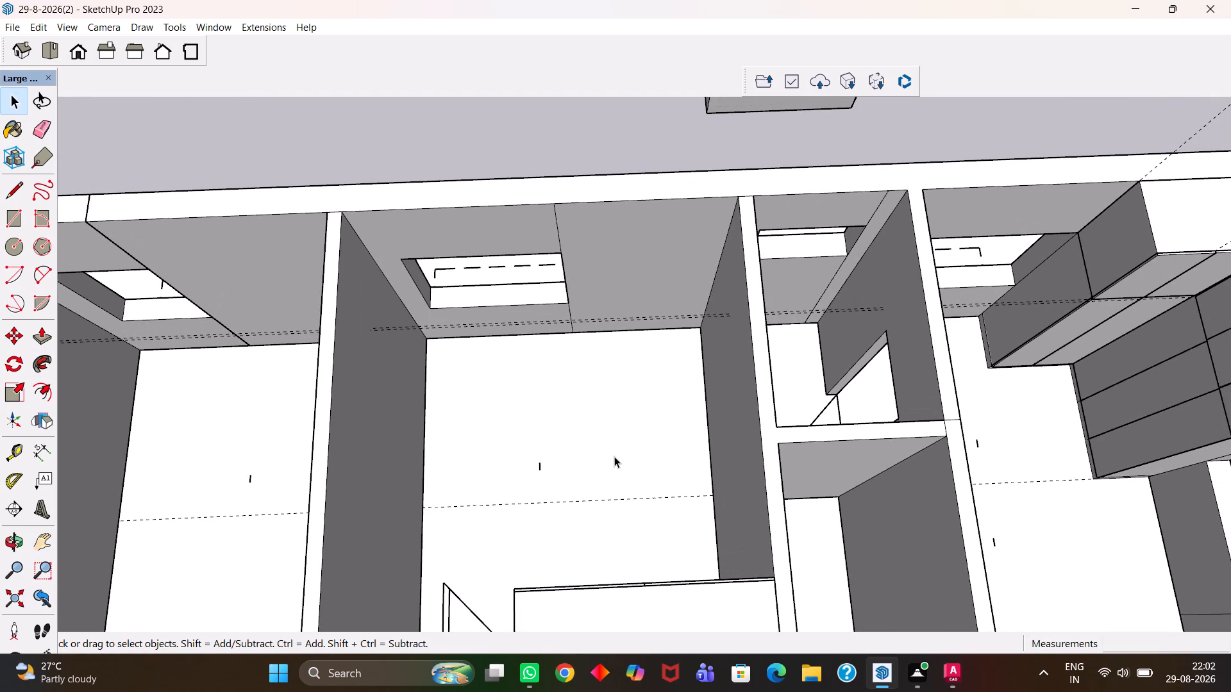
left_click(619, 451)
key("h")
scroll(619, 451, "down", 4)
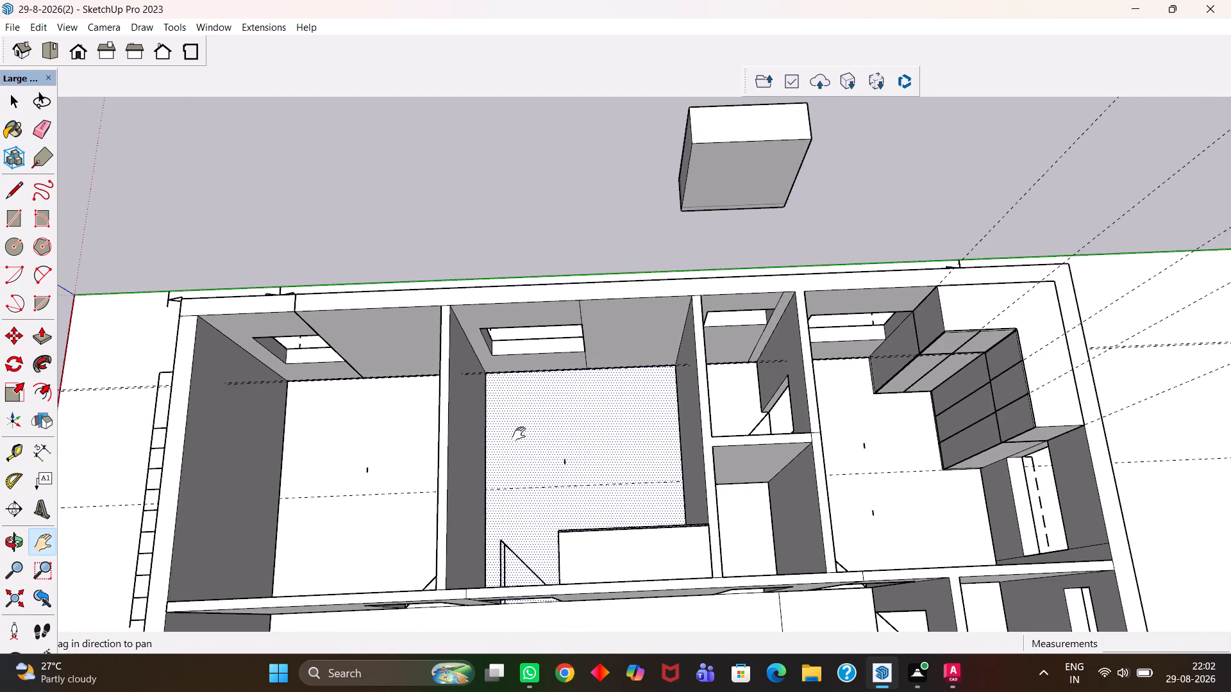
Examine the empty back corner room beside the staircase from several angles, including its floor, window and walls.
left_click_drag(519, 434, 703, 425)
key("space")
left_click(576, 436)
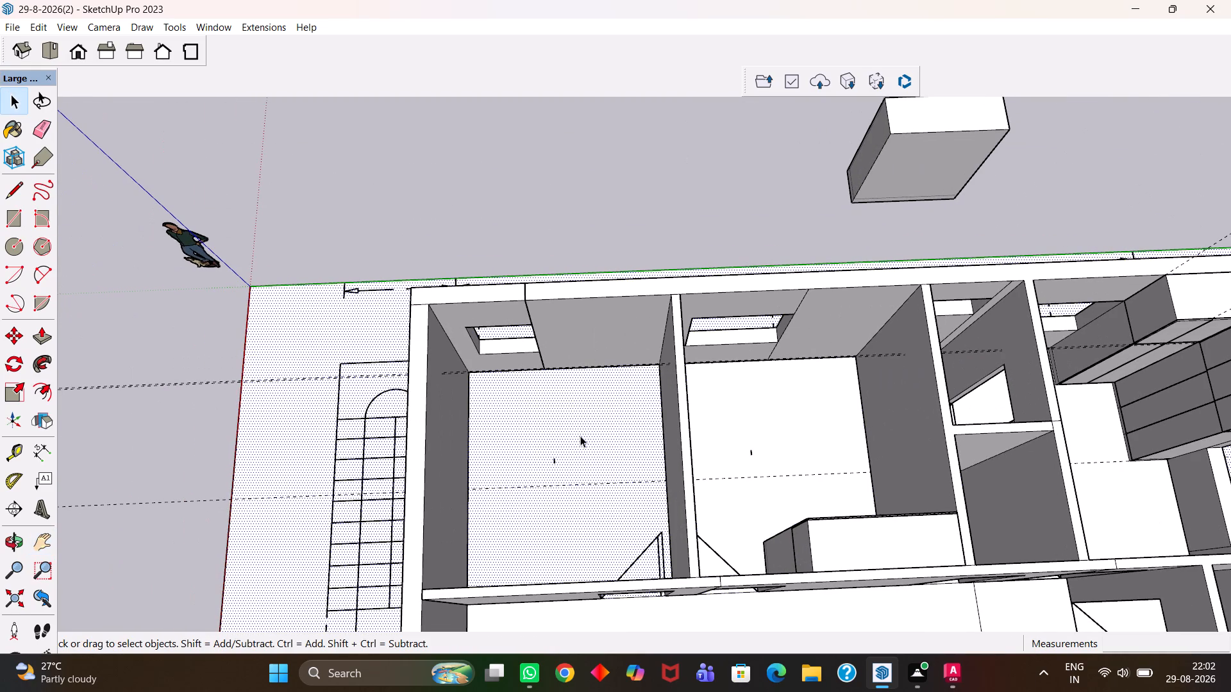
scroll(580, 436, "up", 5)
scroll(580, 436, "down", 5)
middle_click_drag(521, 442, 537, 519)
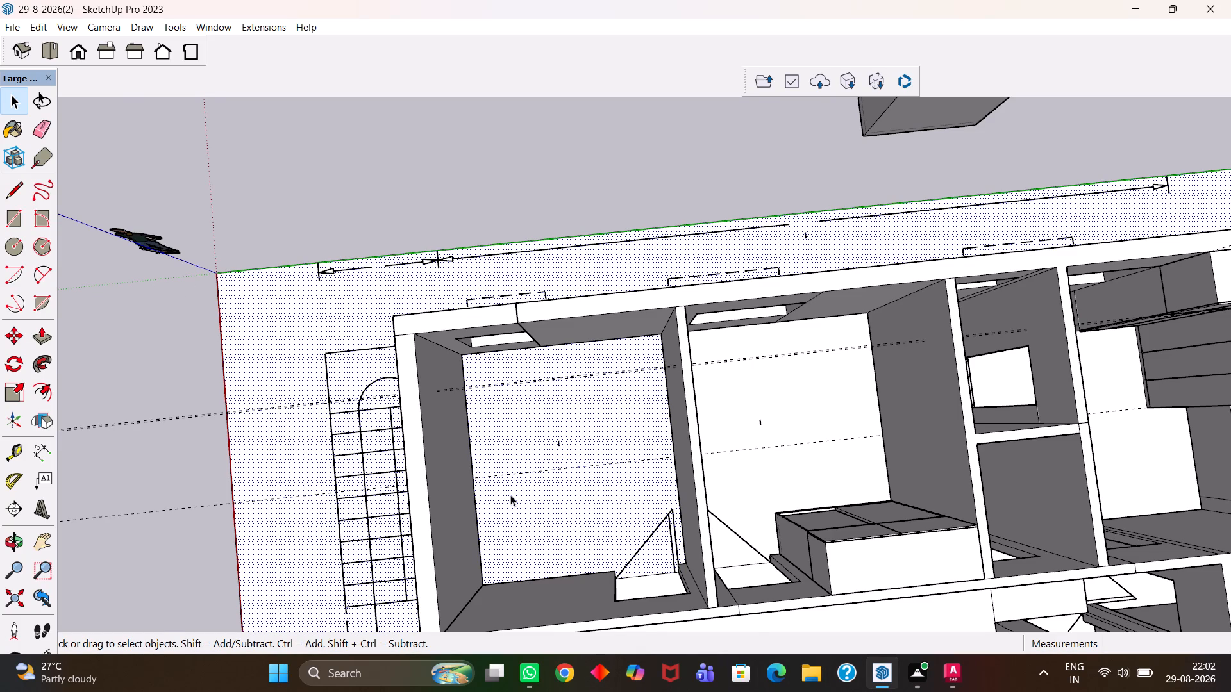
scroll(549, 474, "up", 3)
middle_click_drag(595, 475, 571, 445)
scroll(585, 466, "up", 1)
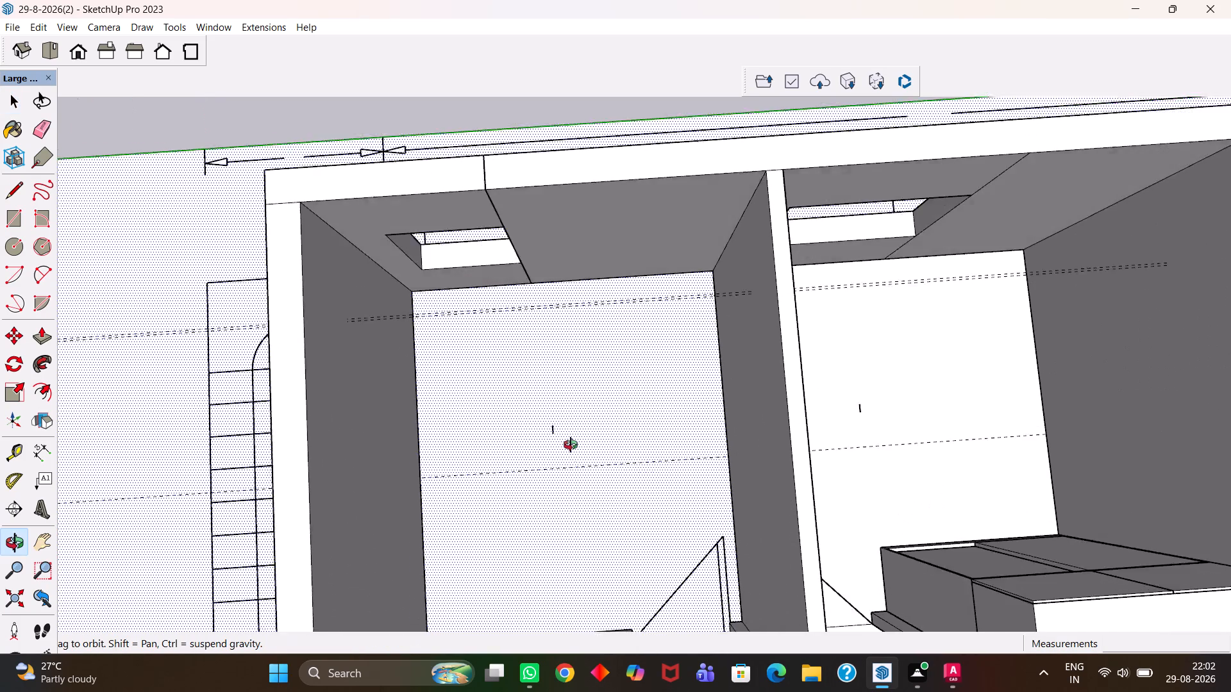
middle_click_drag(571, 445, 566, 426)
key("h")
scroll(566, 426, "up", 2)
scroll(567, 425, "down", 4)
middle_click_drag(523, 425, 591, 404)
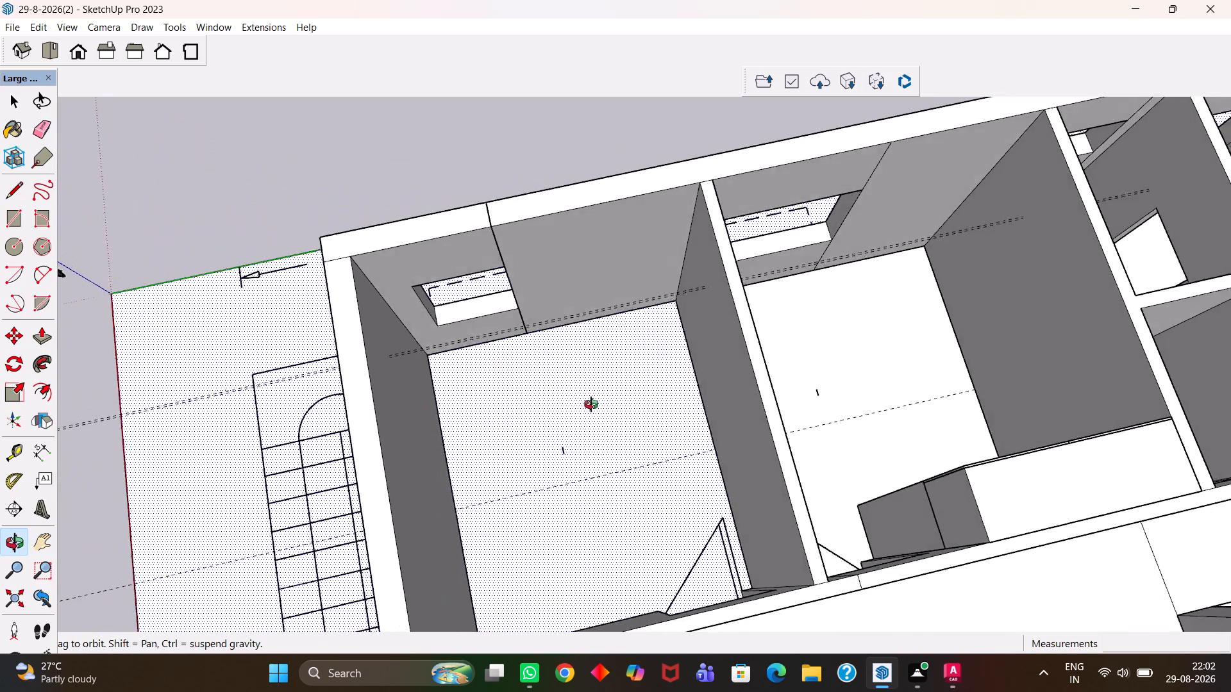
middle_click_drag(591, 404, 553, 399)
scroll(562, 398, "up", 1)
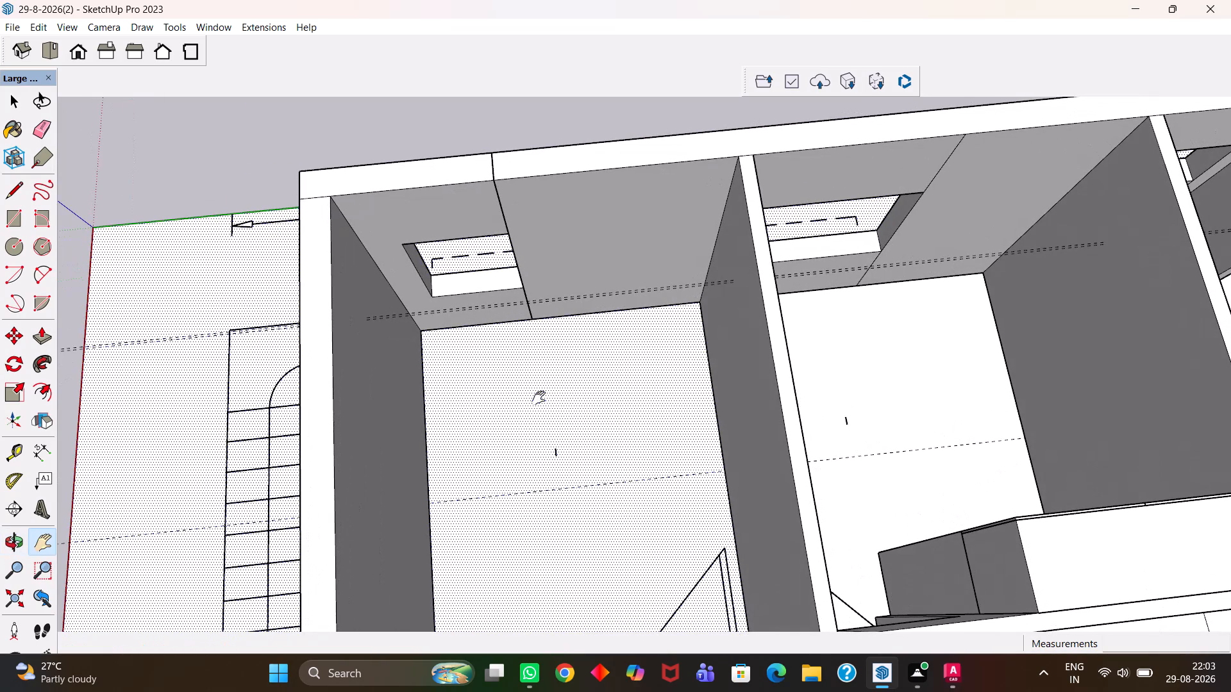
Compare the empty corner room beside the staircase with the neighbouring bedroom that has a wardrobe.
scroll(536, 405, "down", 3)
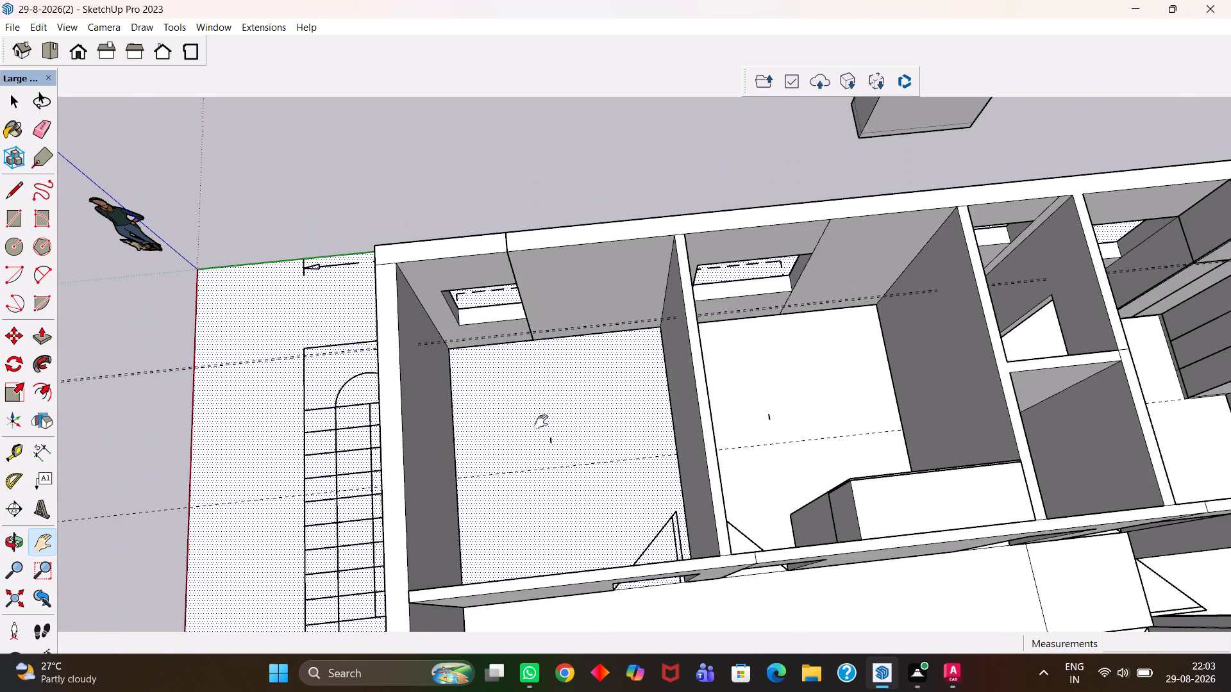
key("h")
scroll(542, 425, "up", 1)
left_click_drag(582, 476, 537, 437)
scroll(536, 437, "down", 3)
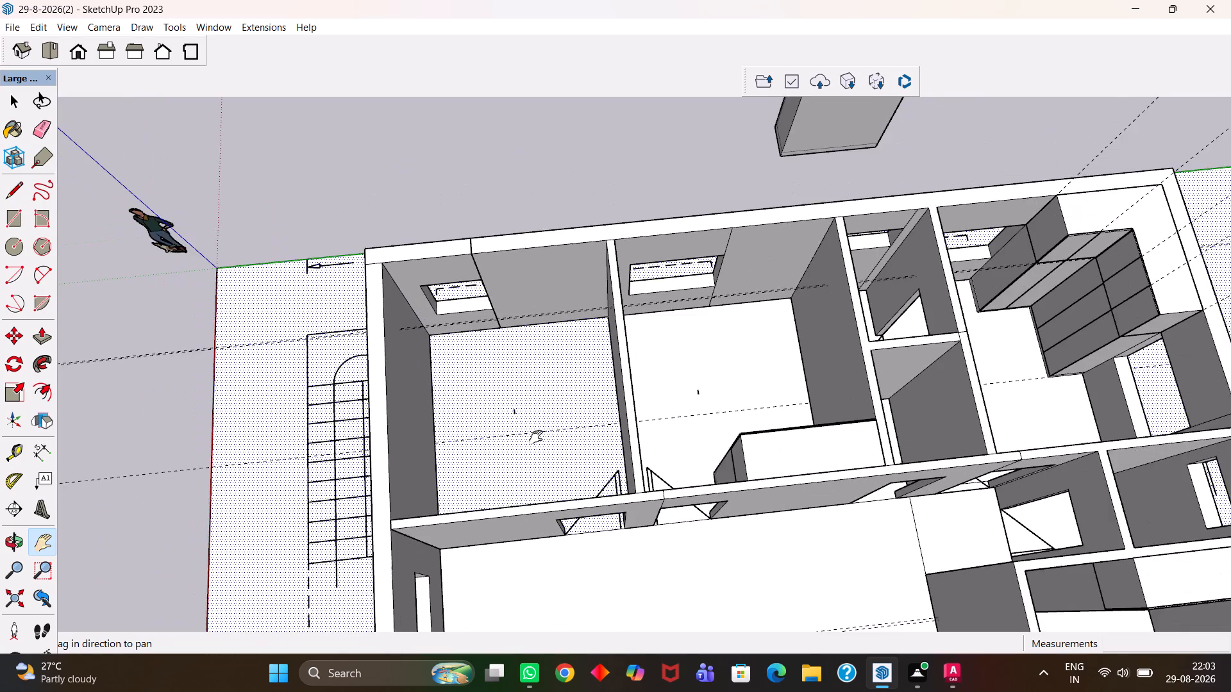
scroll(536, 437, "down", 2)
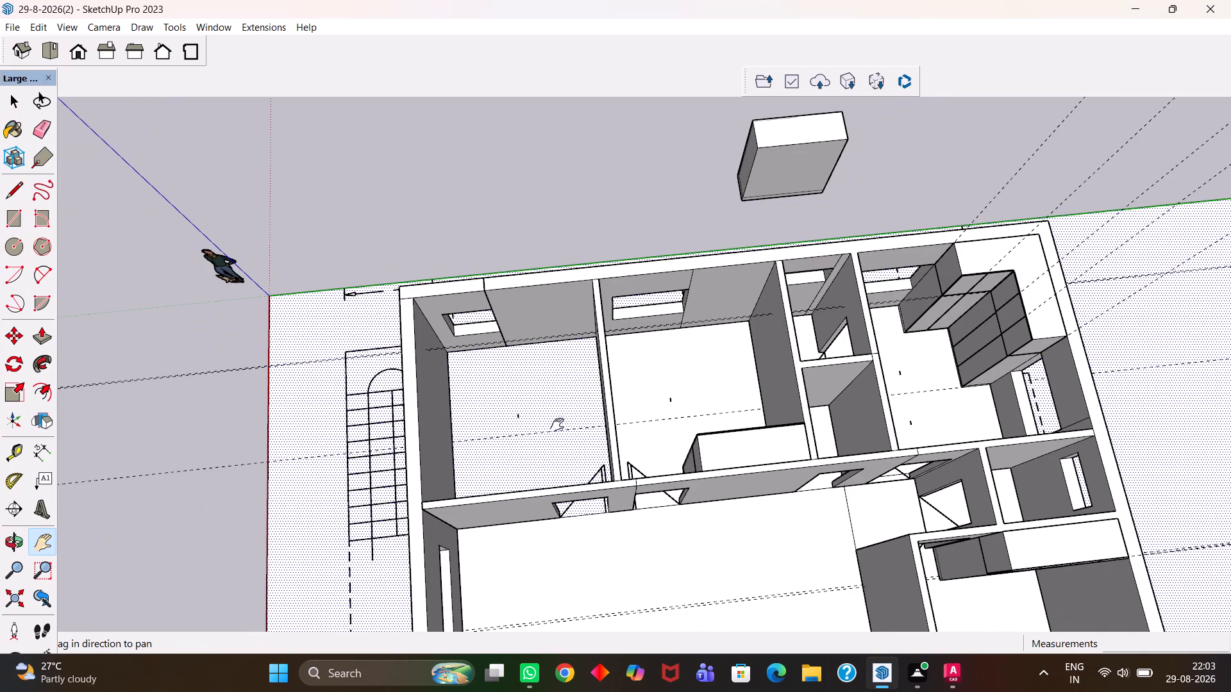
scroll(573, 418, "up", 3)
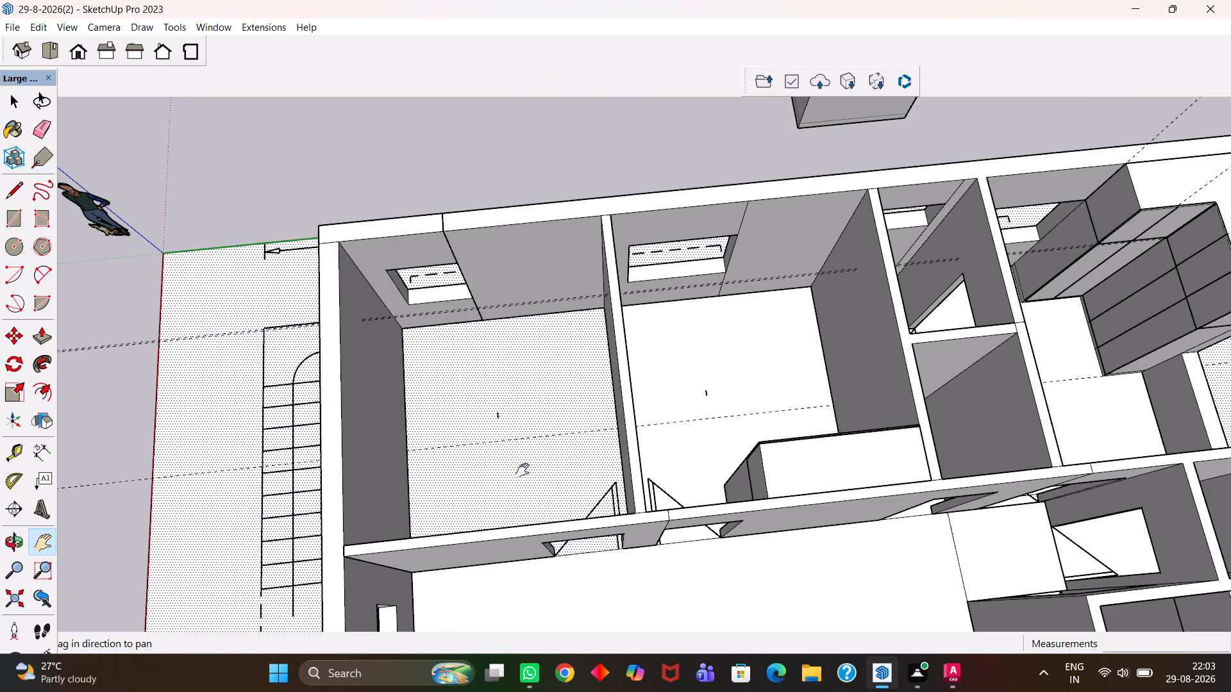
scroll(581, 433, "up", 3)
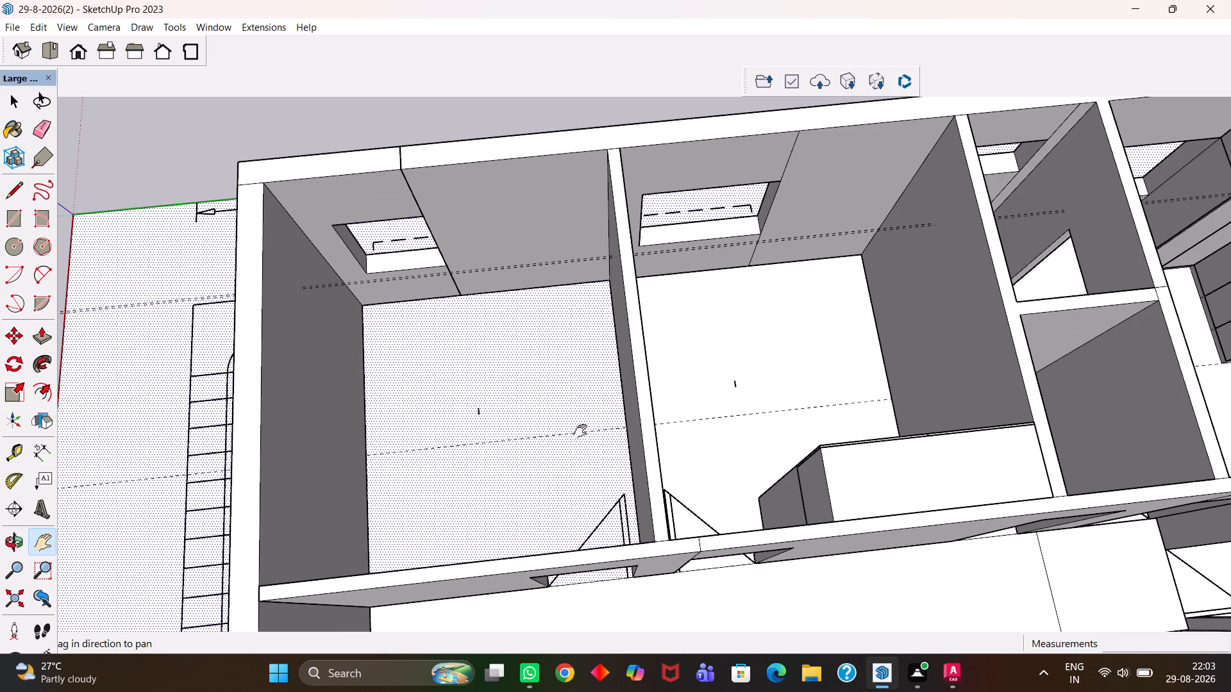
scroll(582, 420, "up", 3)
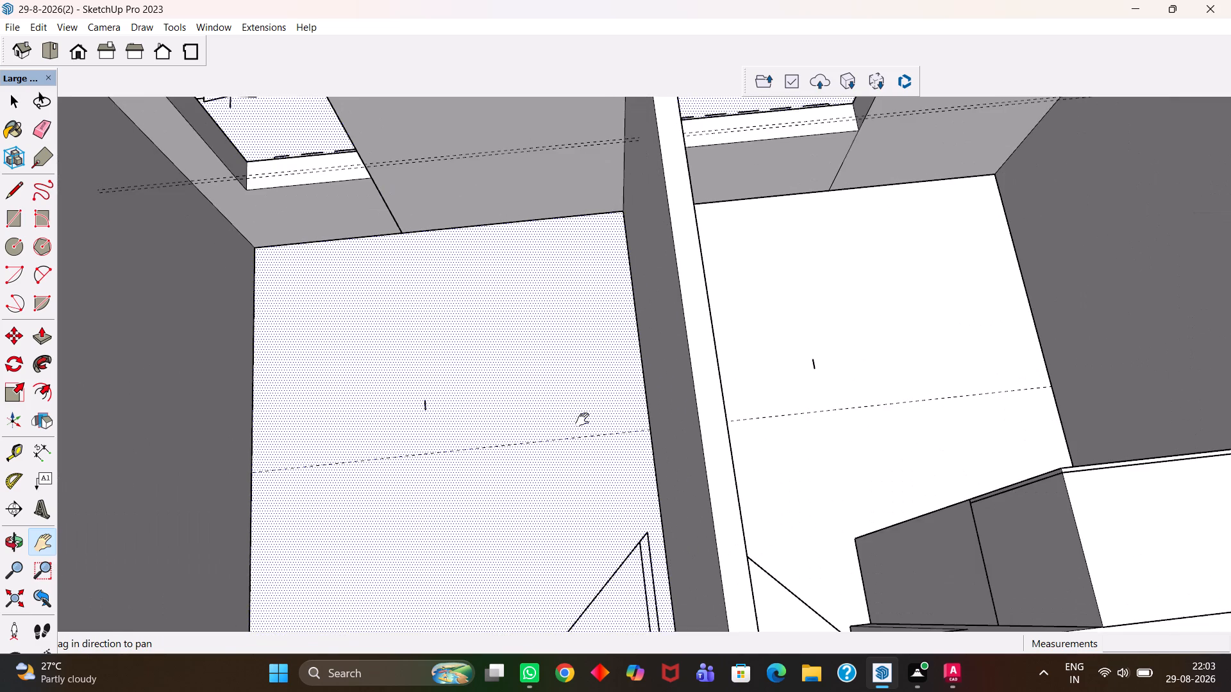
scroll(583, 419, "down", 4)
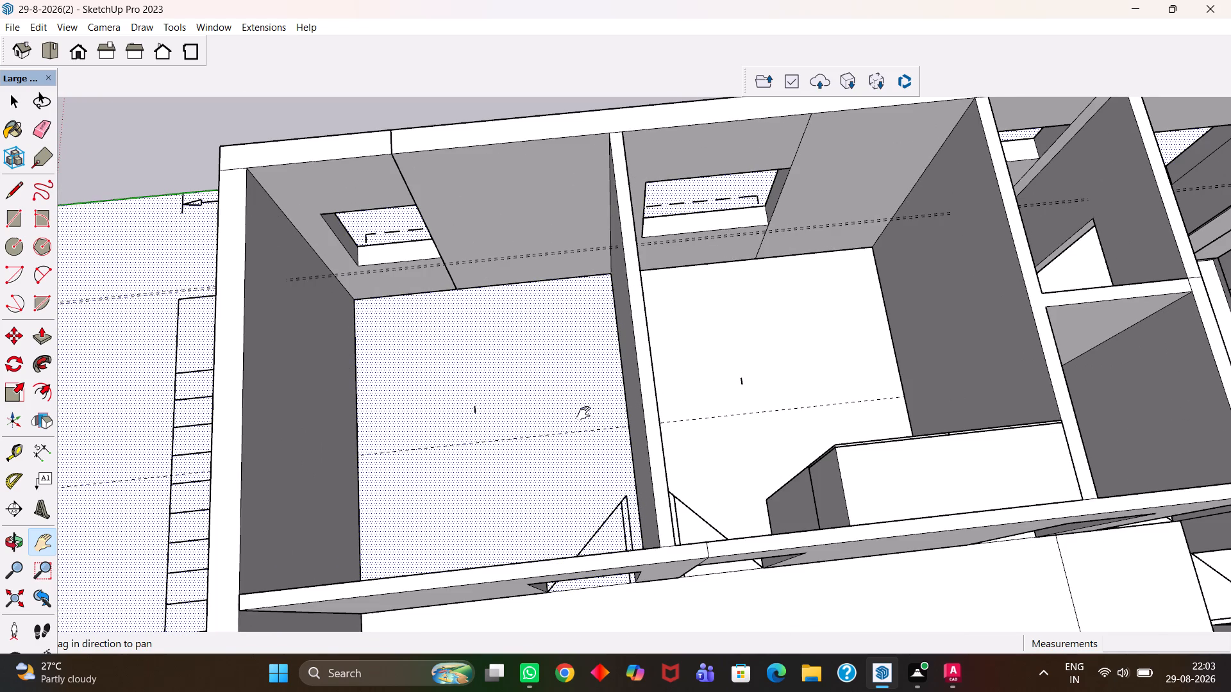
middle_click_drag(582, 418, 564, 427)
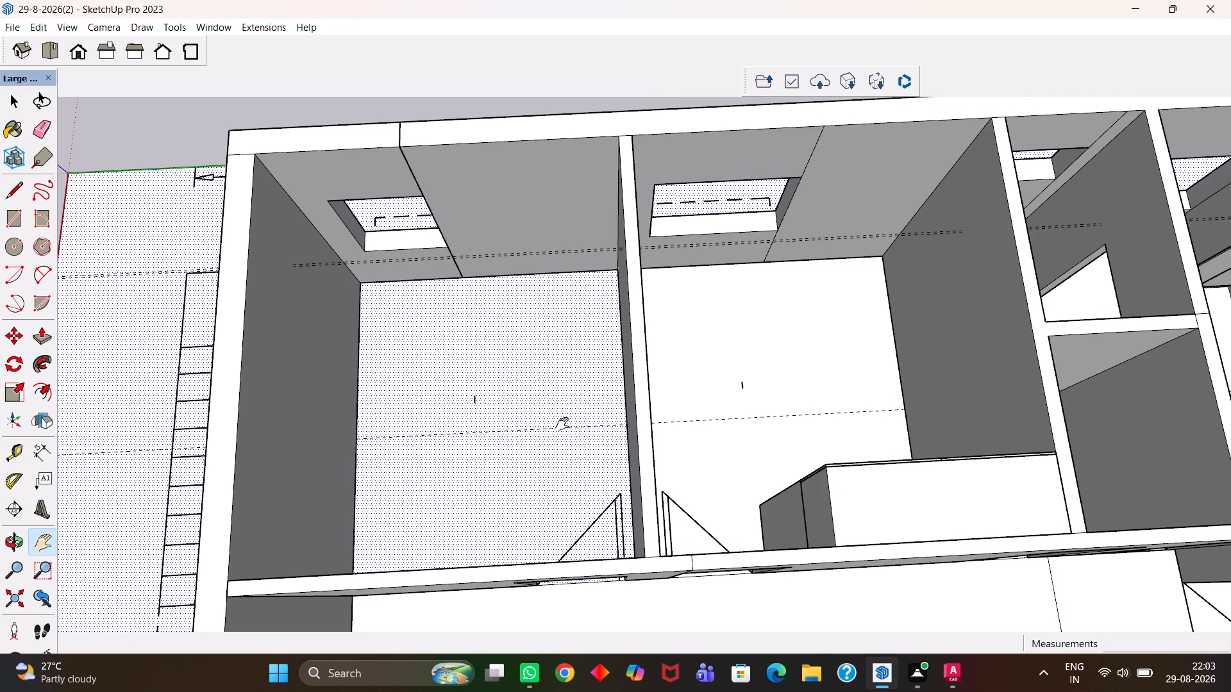
Inspect the empty corner room up close, from the window wall to the door corner, for free wall space.
scroll(562, 424, "up", 3)
key("h")
left_click_drag(478, 412, 573, 447)
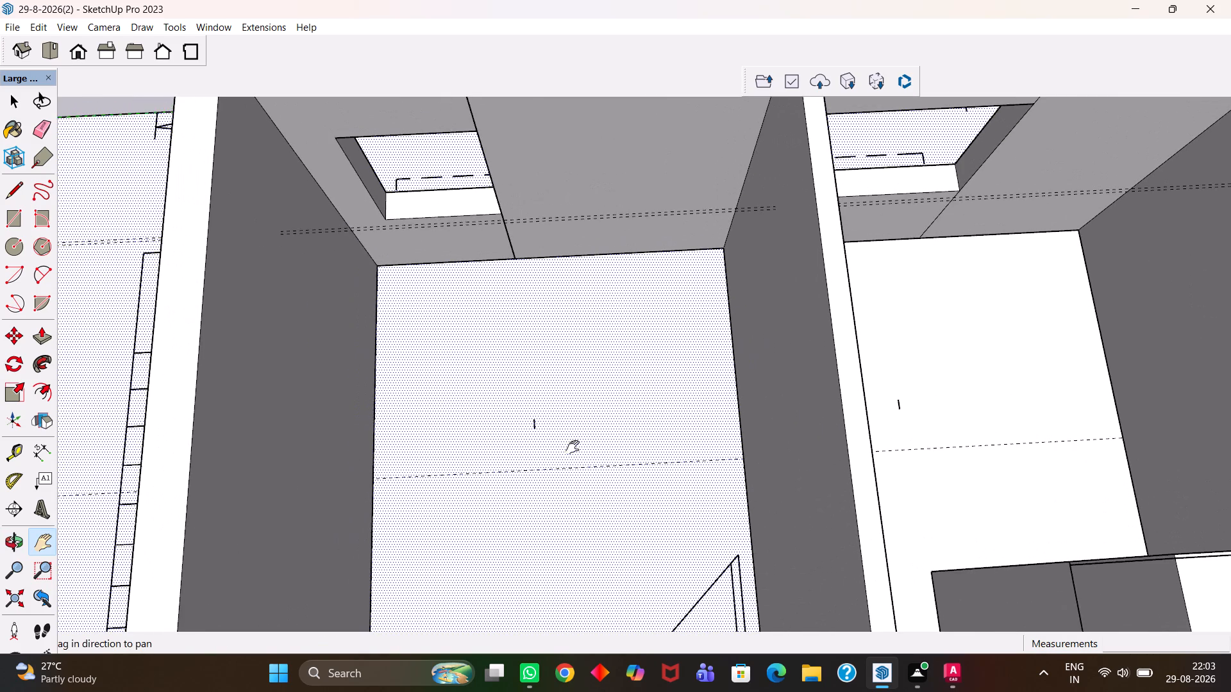
left_click_drag(573, 447, 597, 540)
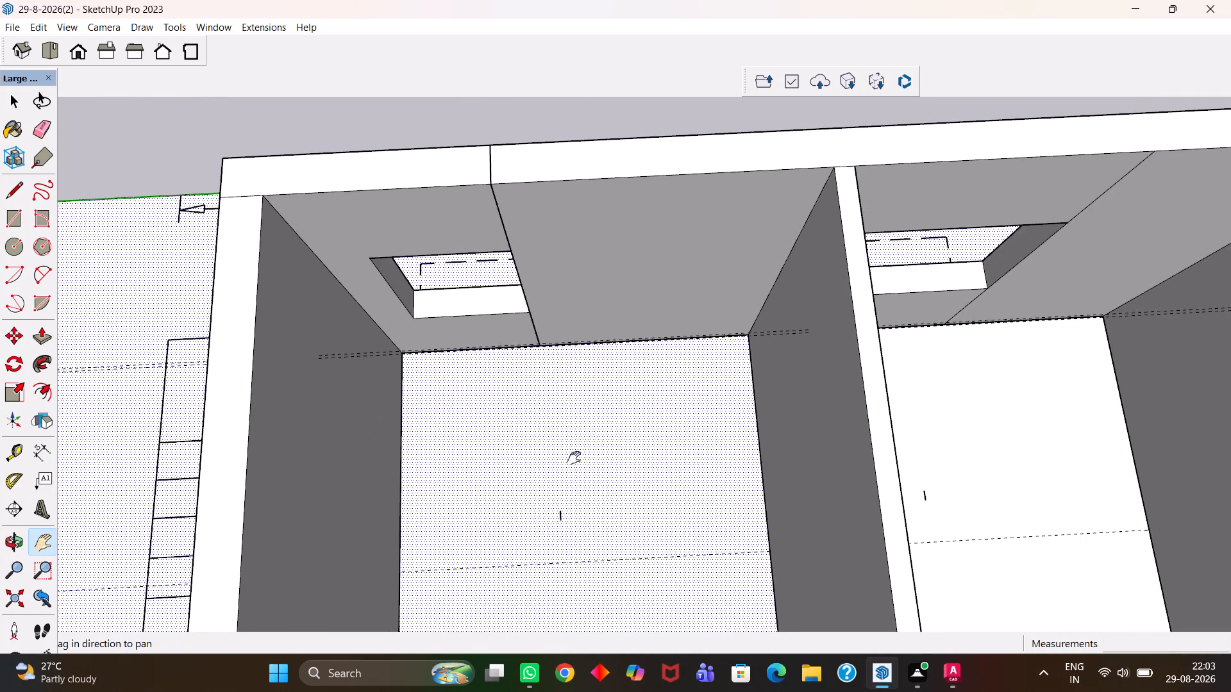
scroll(574, 458, "down", 4)
left_click_drag(607, 500, 586, 390)
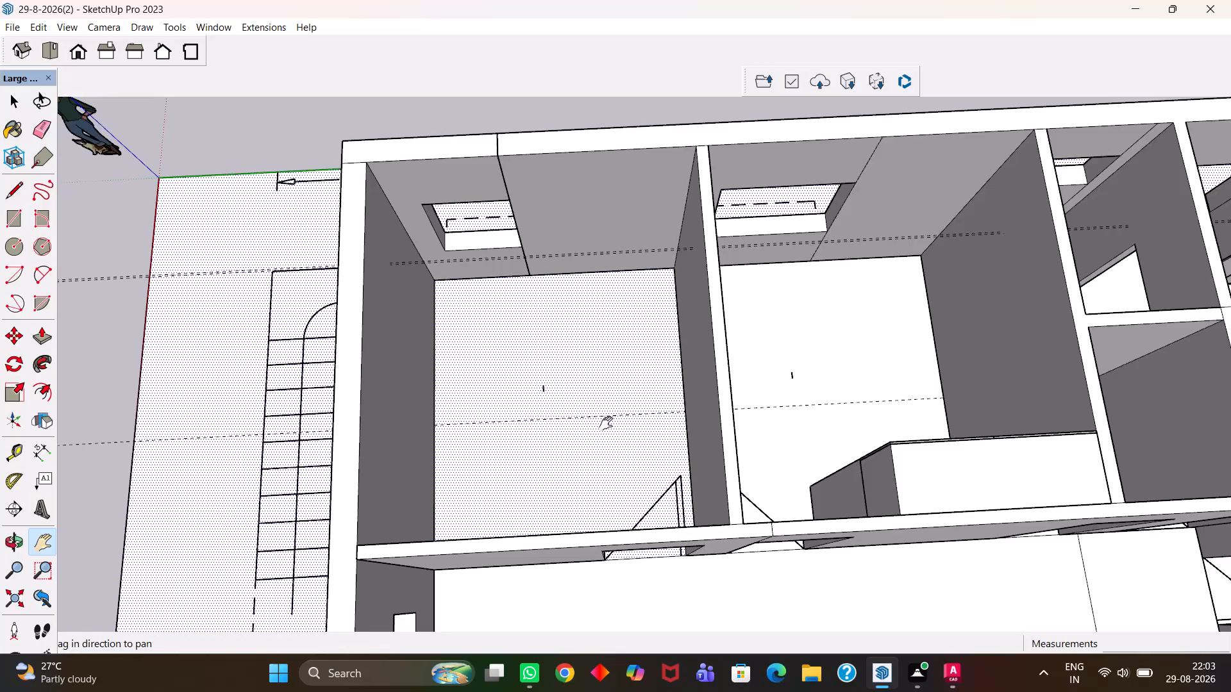
scroll(606, 424, "up", 2)
middle_click_drag(597, 430, 596, 465)
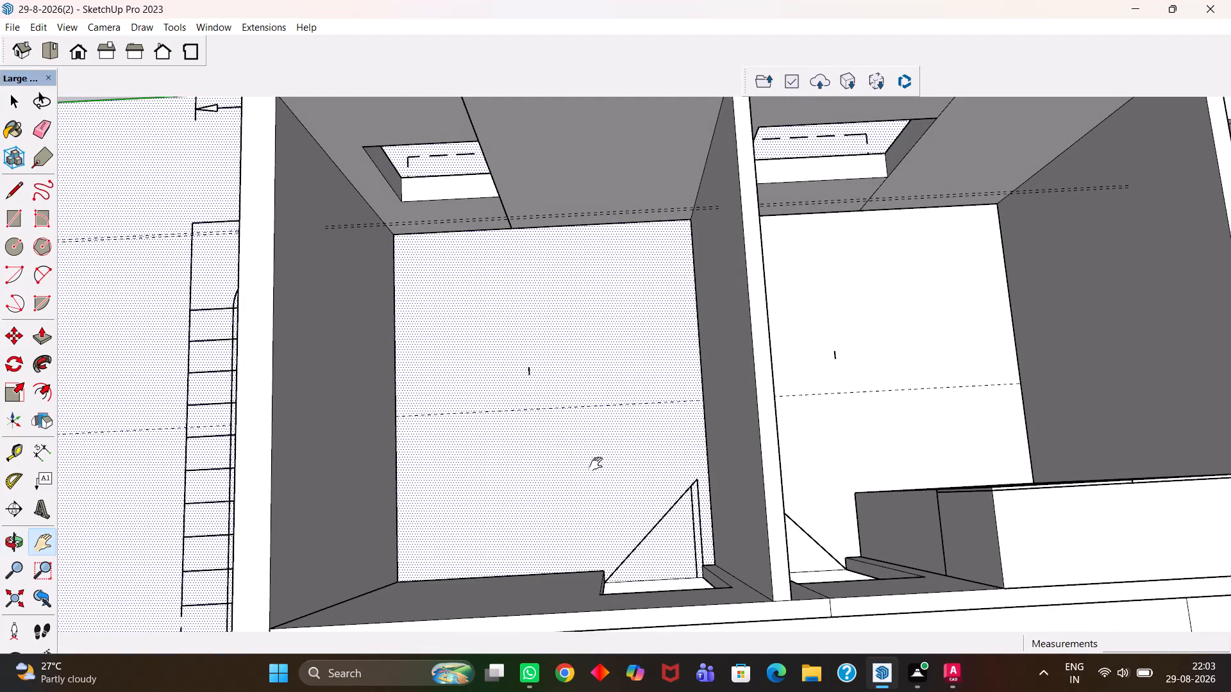
left_click_drag(583, 381, 618, 359)
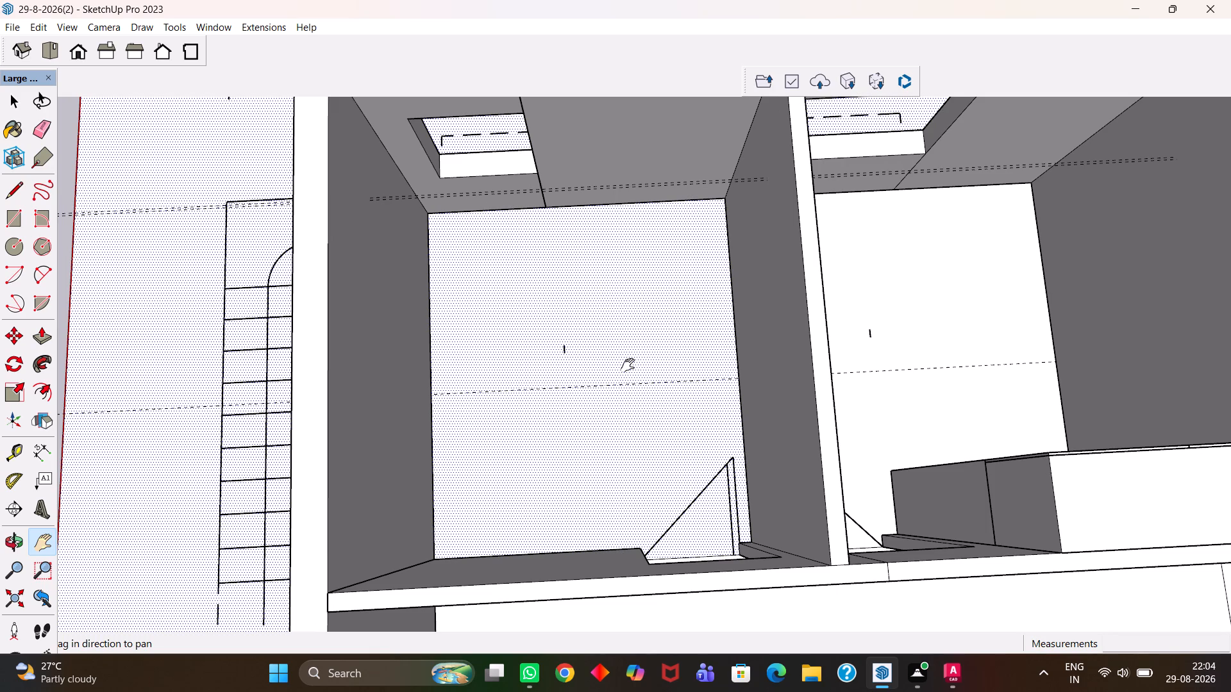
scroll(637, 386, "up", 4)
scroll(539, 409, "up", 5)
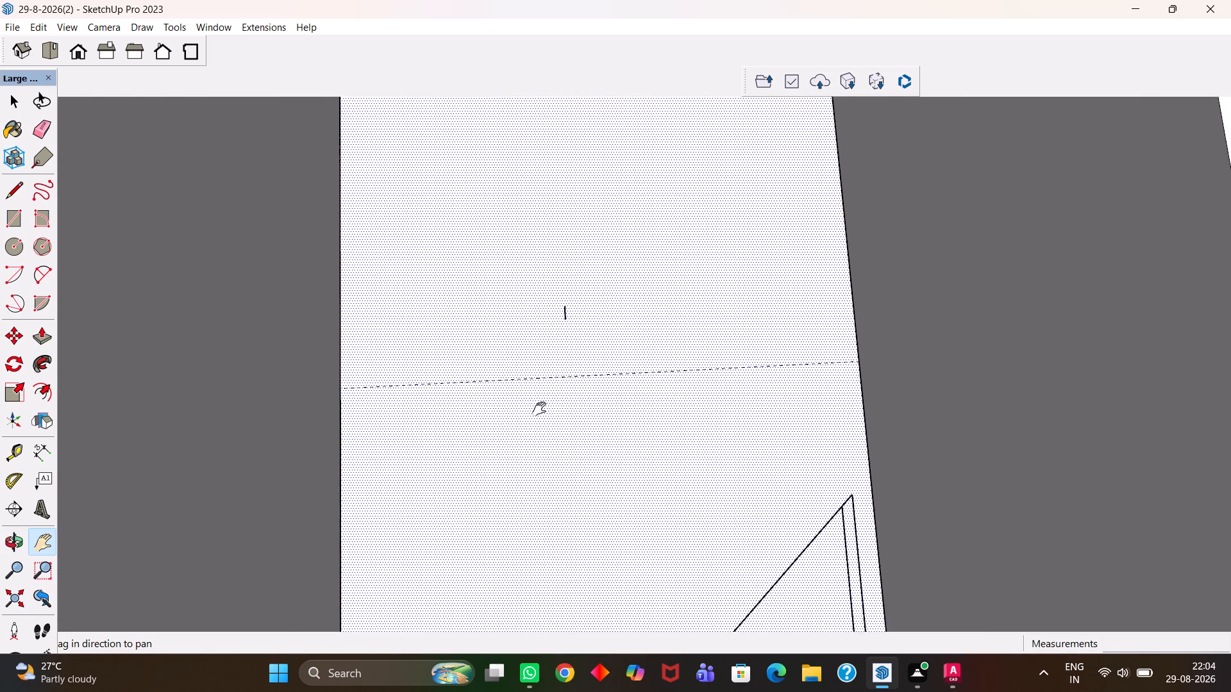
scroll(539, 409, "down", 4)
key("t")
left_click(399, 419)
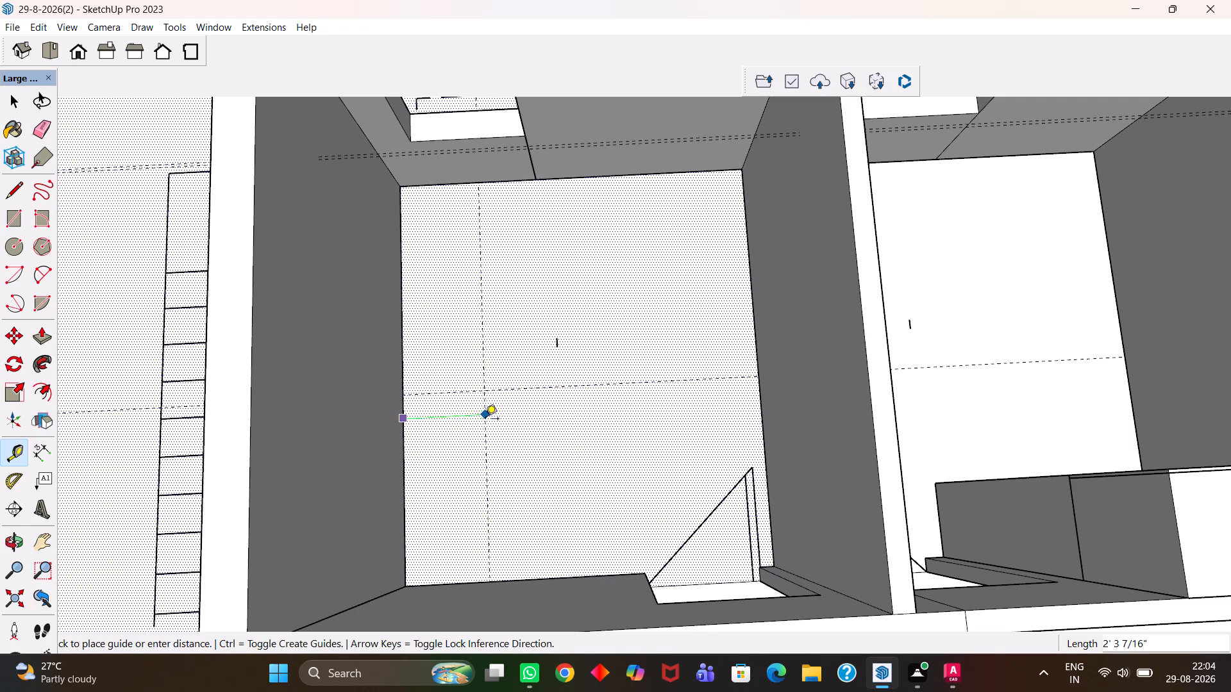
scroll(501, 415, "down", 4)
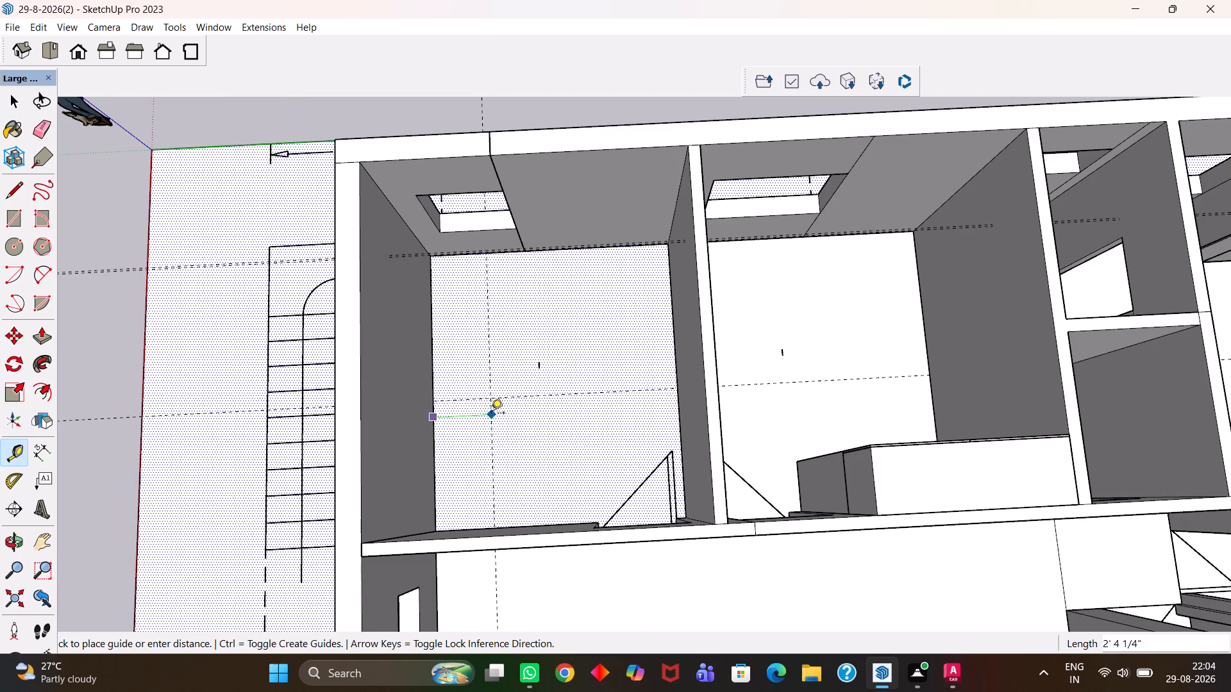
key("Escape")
Review the whole house layout from above and move in on the front corner bedroom with the straight wardrobe.
scroll(490, 414, "down", 11)
key("h")
left_click_drag(622, 454, 527, 357)
scroll(535, 388, "up", 2)
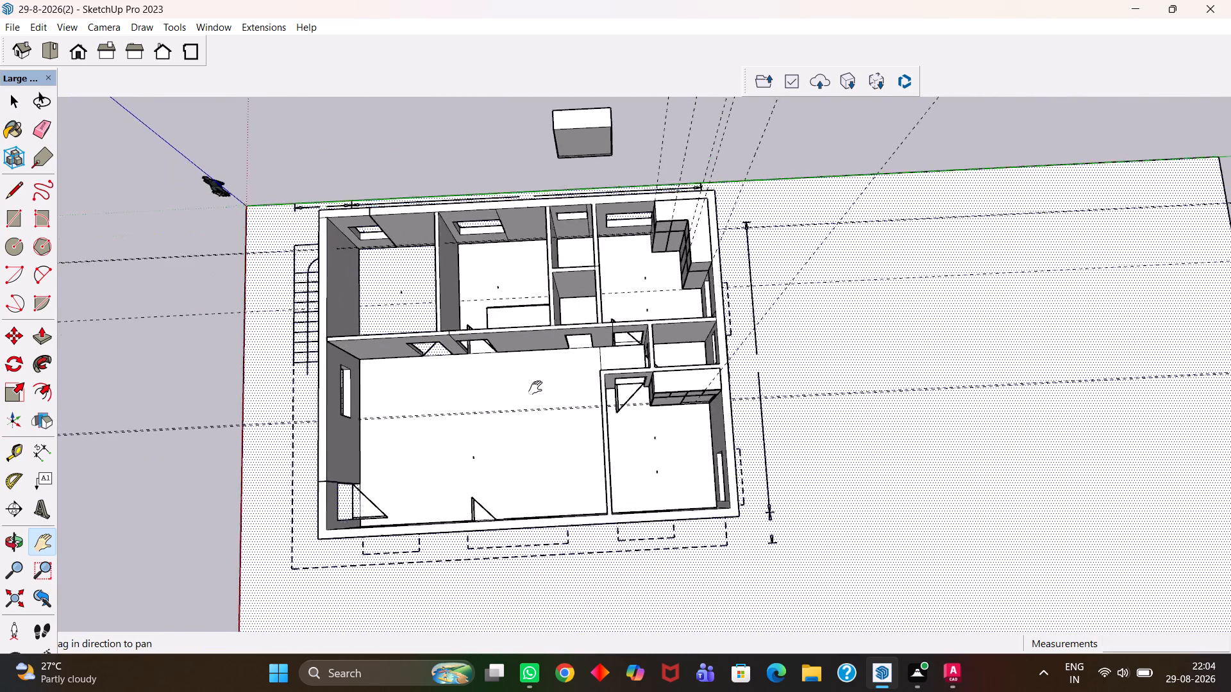
scroll(535, 388, "up", 8)
scroll(535, 387, "down", 6)
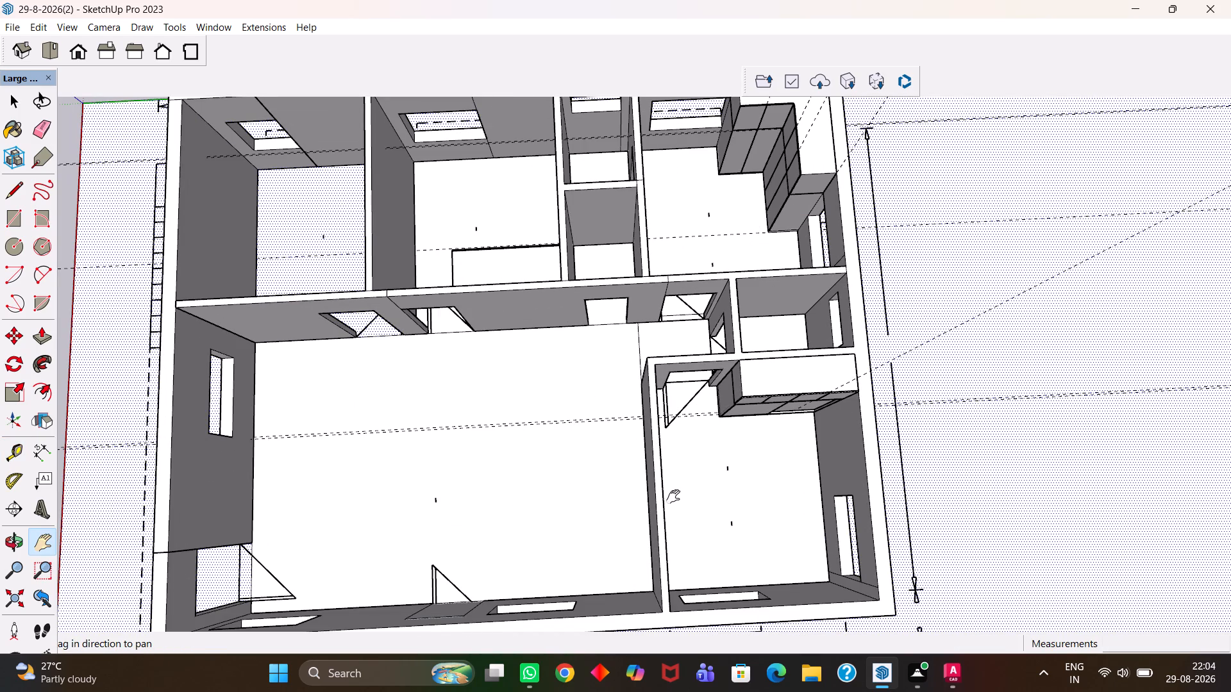
scroll(673, 497, "up", 3)
left_click_drag(737, 451, 649, 440)
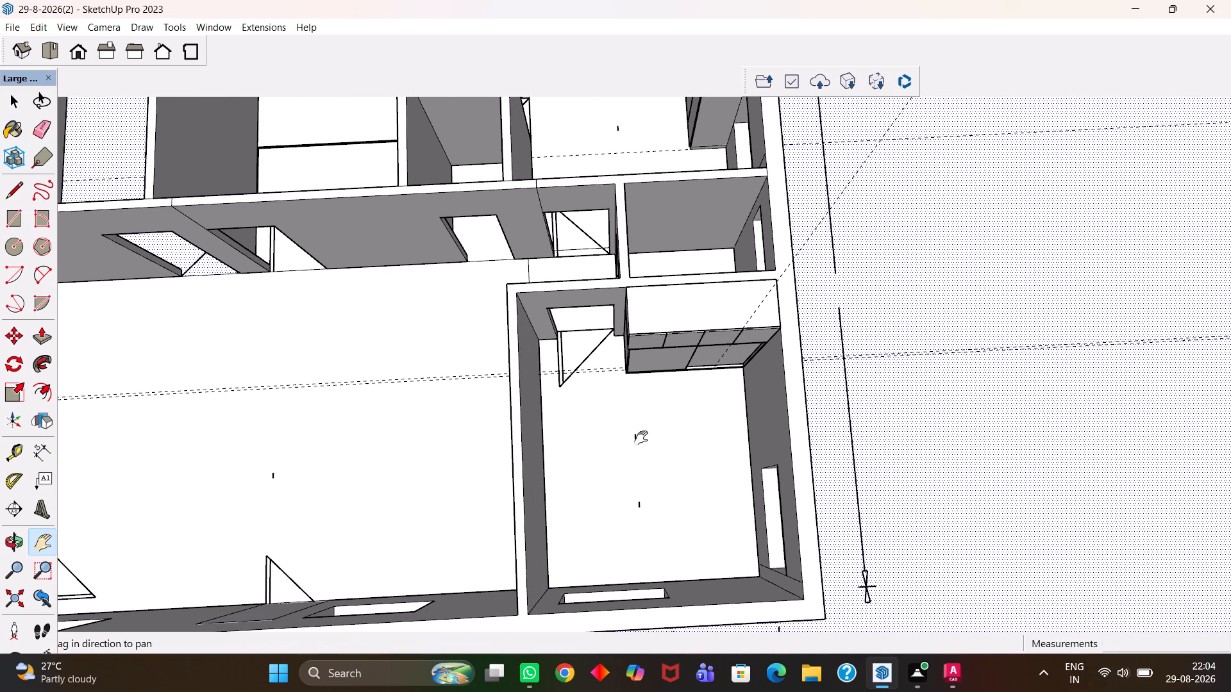
Inspect the wardrobe and loft in the front corner bedroom, including the door wall and the floor in front.
scroll(622, 456, "up", 1)
middle_click_drag(622, 455, 610, 425)
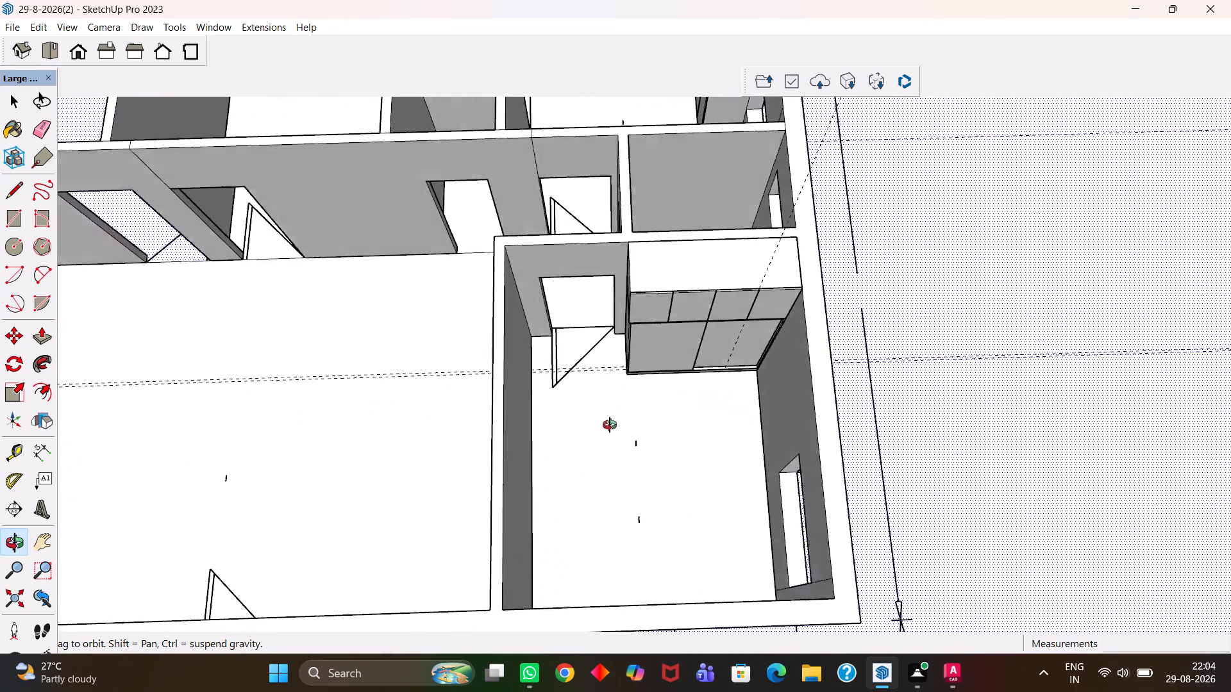
middle_click_drag(610, 425, 605, 420)
scroll(605, 420, "up", 4)
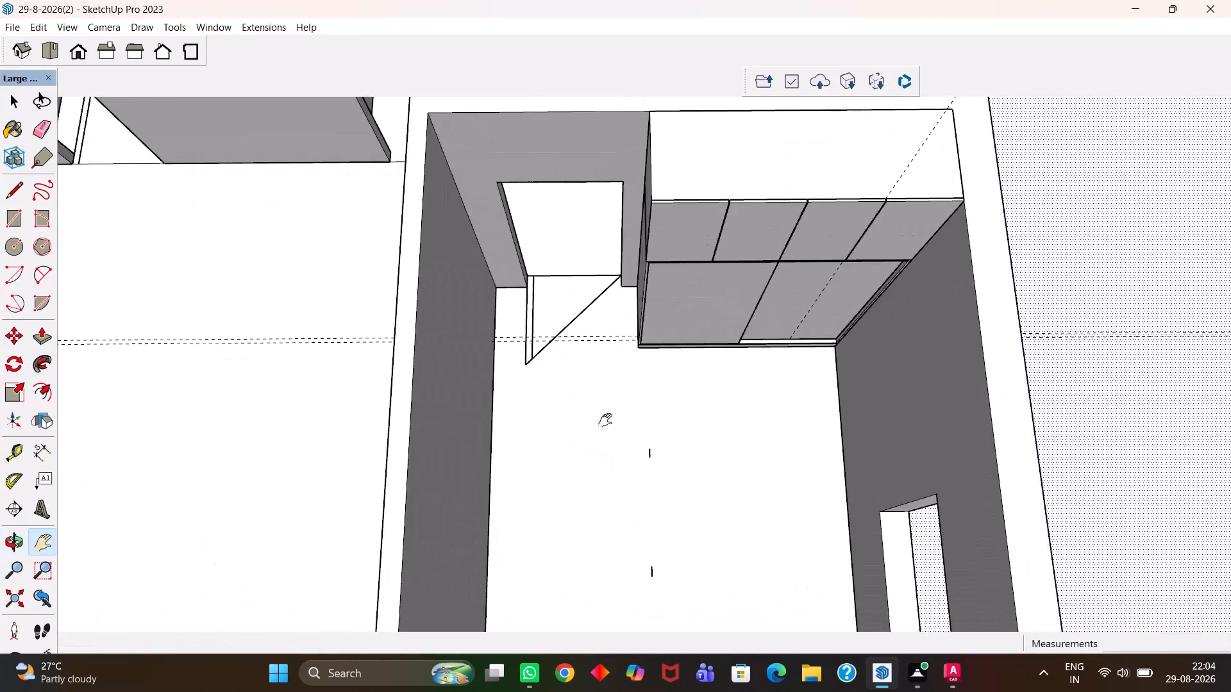
scroll(605, 420, "down", 6)
middle_click_drag(614, 429, 617, 450)
scroll(617, 450, "down", 4)
left_click_drag(564, 379, 622, 440)
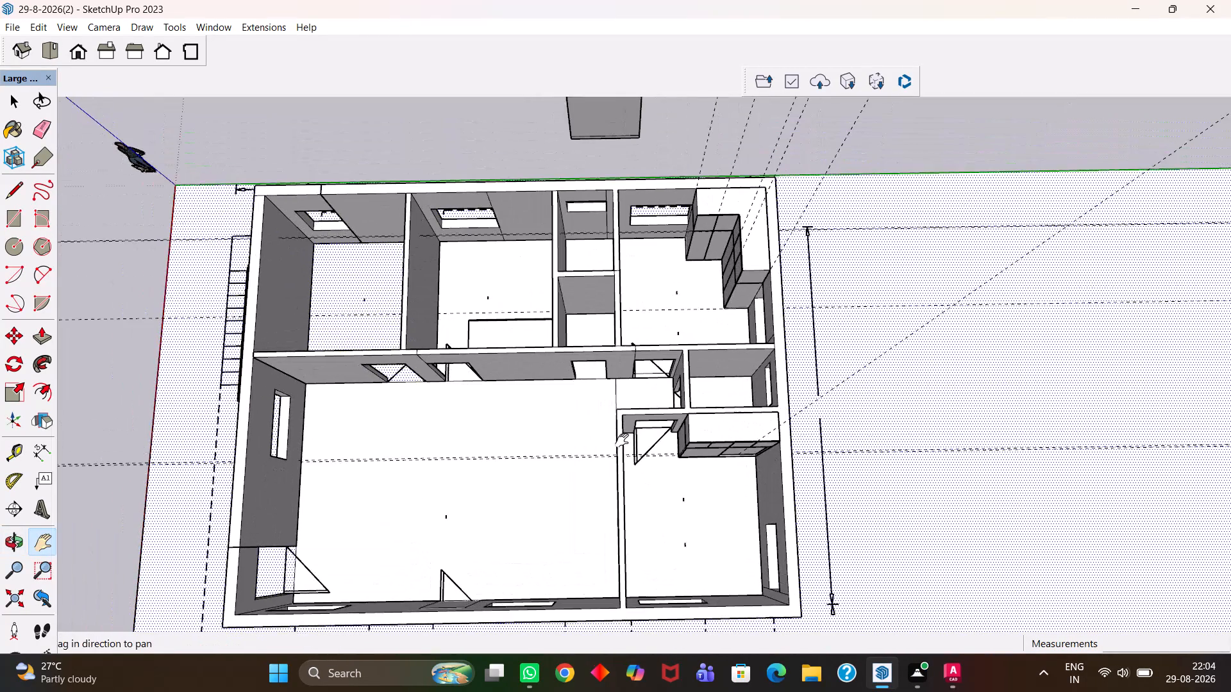
Save the model.
key("ctrl+s")
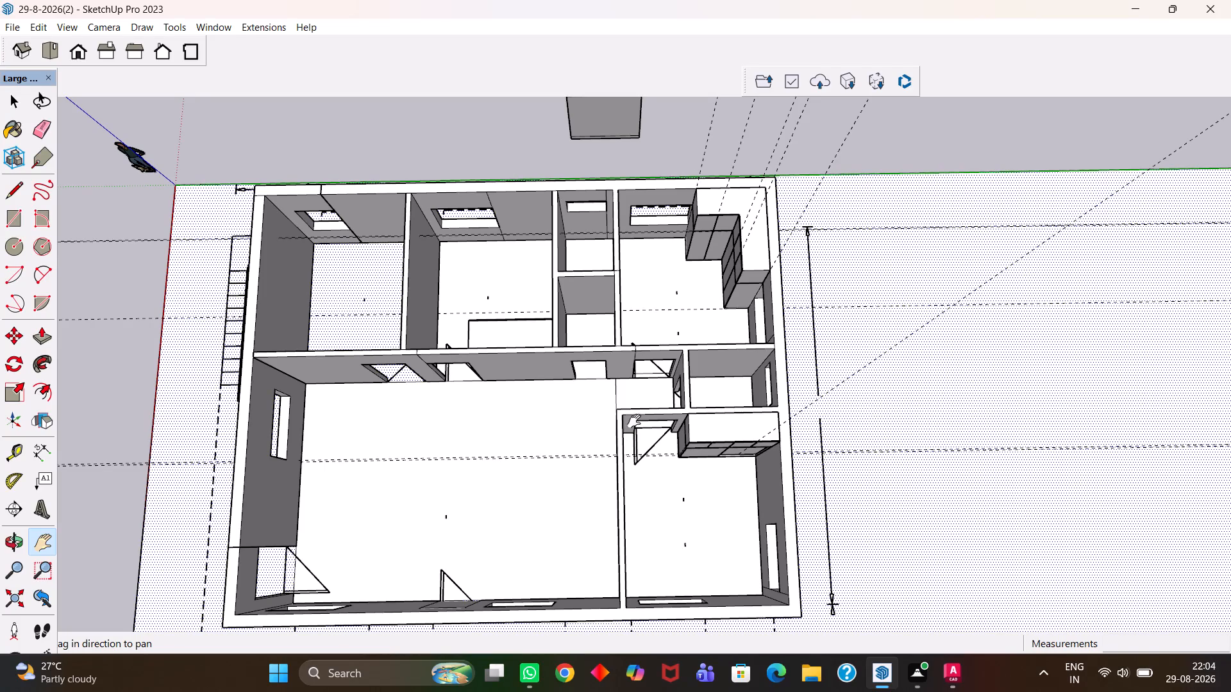
Delete the leftover face that fills the door opening in the large hall's front wall.
left_click_drag(510, 422, 659, 412)
middle_click_drag(569, 424, 554, 422)
scroll(554, 422, "up", 2)
scroll(554, 422, "down", 4)
middle_click_drag(560, 454, 577, 397)
scroll(577, 397, "up", 4)
middle_click_drag(604, 512, 611, 563)
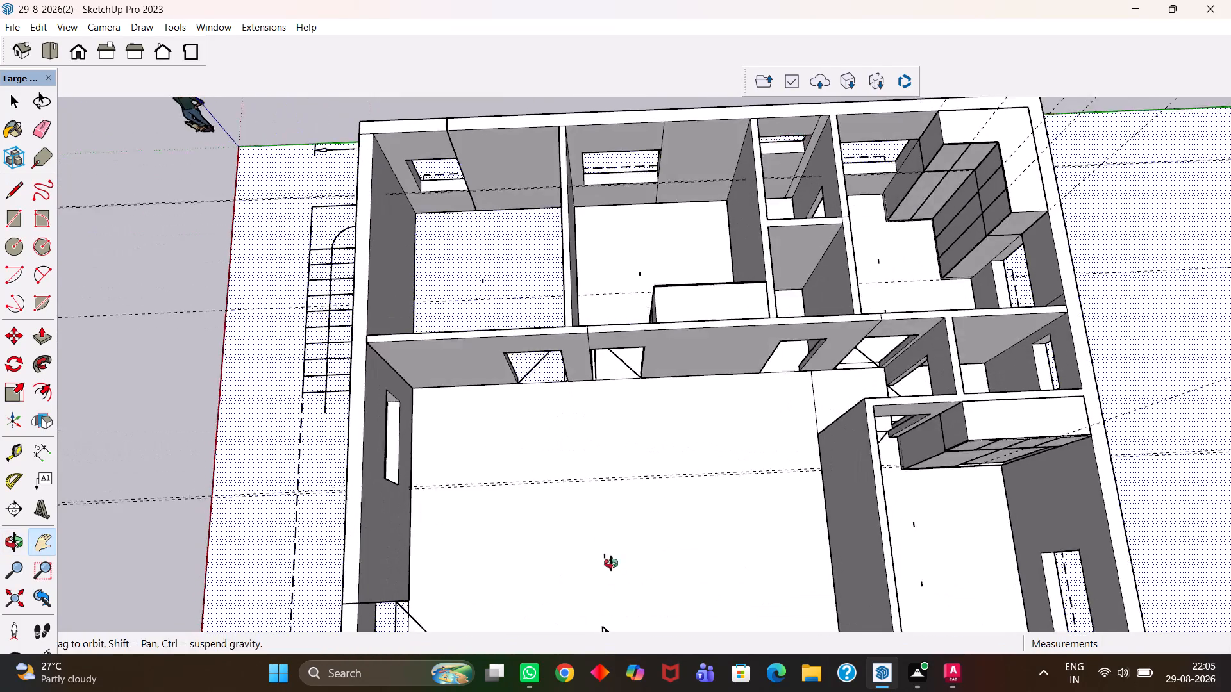
middle_click_drag(611, 563, 607, 587)
left_click_drag(605, 556, 630, 402)
middle_click_drag(603, 413, 676, 417)
scroll(676, 417, "up", 1)
middle_click_drag(676, 417, 692, 315)
scroll(671, 311, "up", 1)
middle_click_drag(705, 469, 691, 371)
scroll(700, 457, "up", 1)
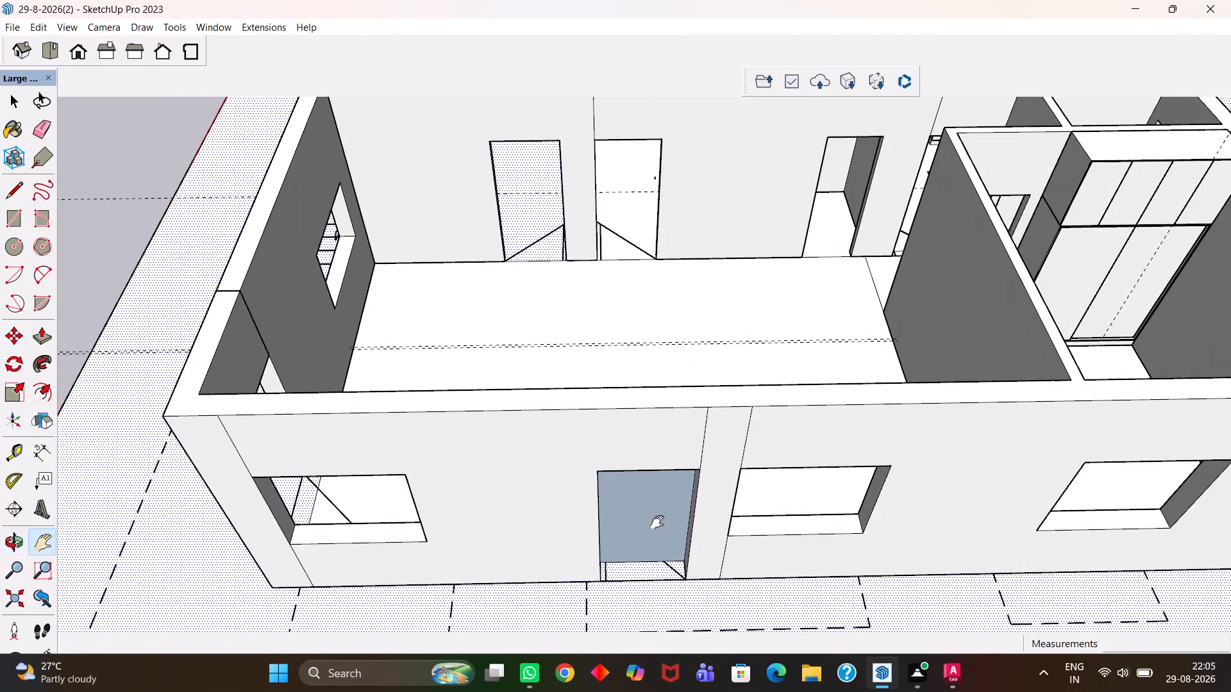
key("space")
left_click(638, 520)
key("Delete")
Examine the large hall around the cleared front door opening, including its windows, inner doors and adjoining rooms.
middle_click_drag(592, 491, 597, 454)
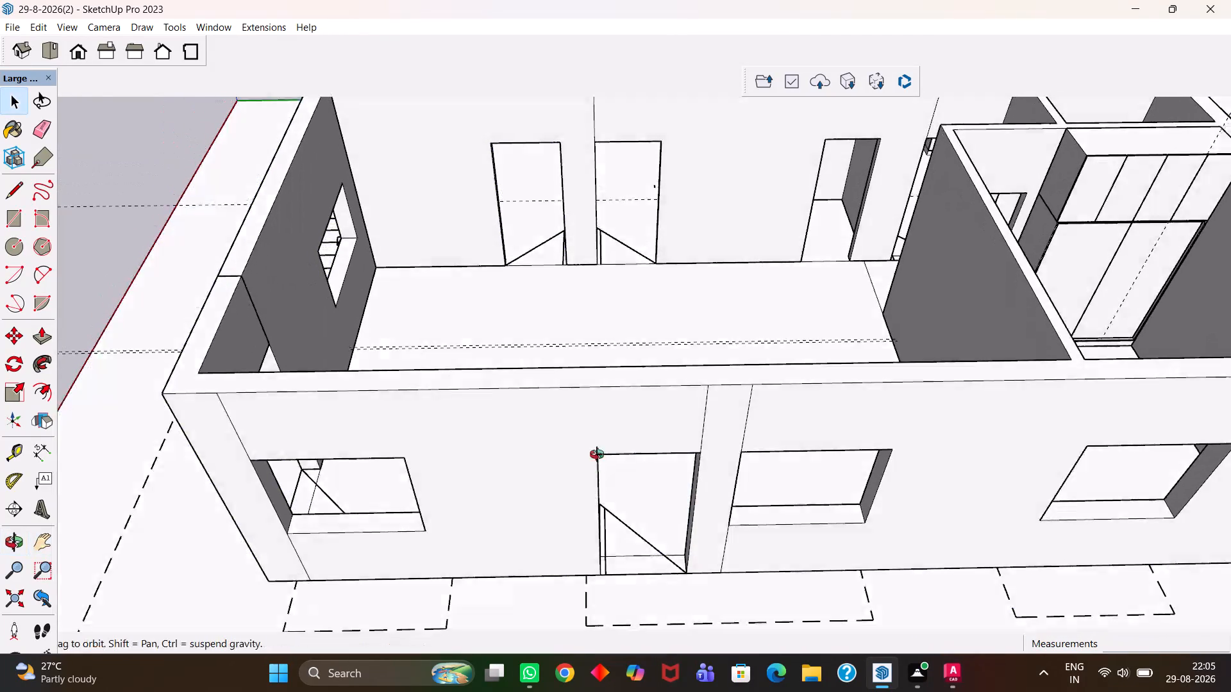
middle_click_drag(597, 454, 598, 442)
key("h")
left_click_drag(666, 519, 595, 445)
middle_click_drag(550, 441, 565, 589)
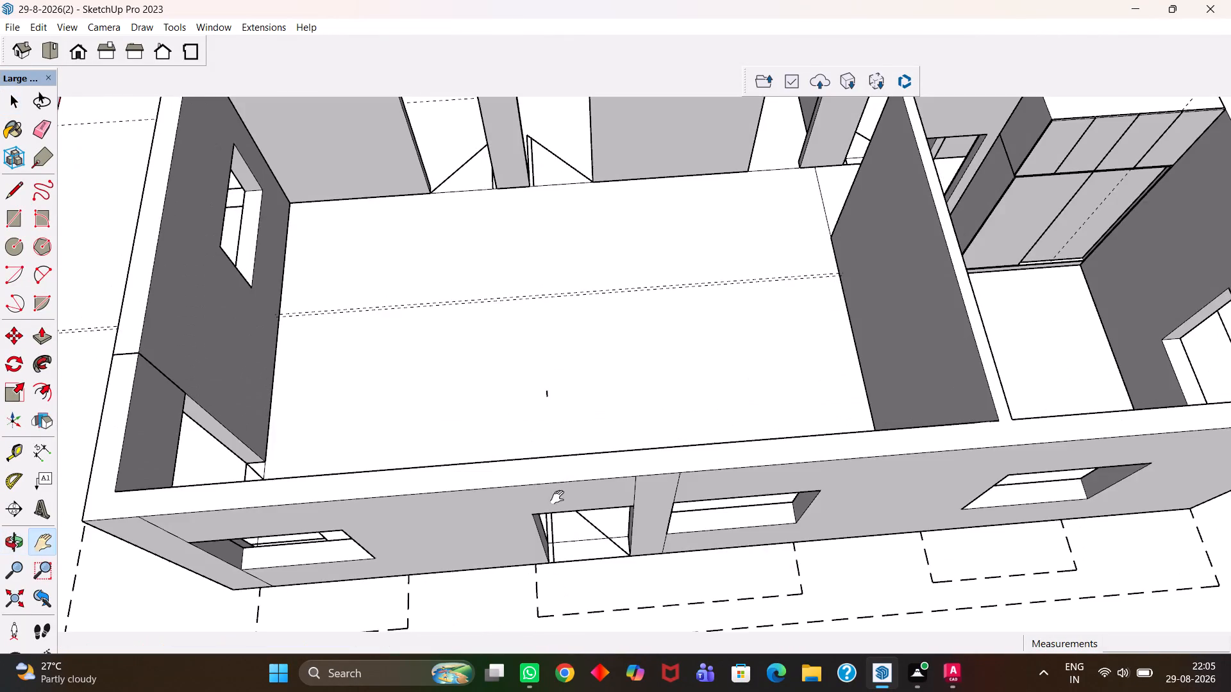
left_click_drag(517, 426, 629, 548)
middle_click_drag(696, 517, 521, 529)
middle_click_drag(569, 530, 793, 543)
scroll(457, 515, "down", 2)
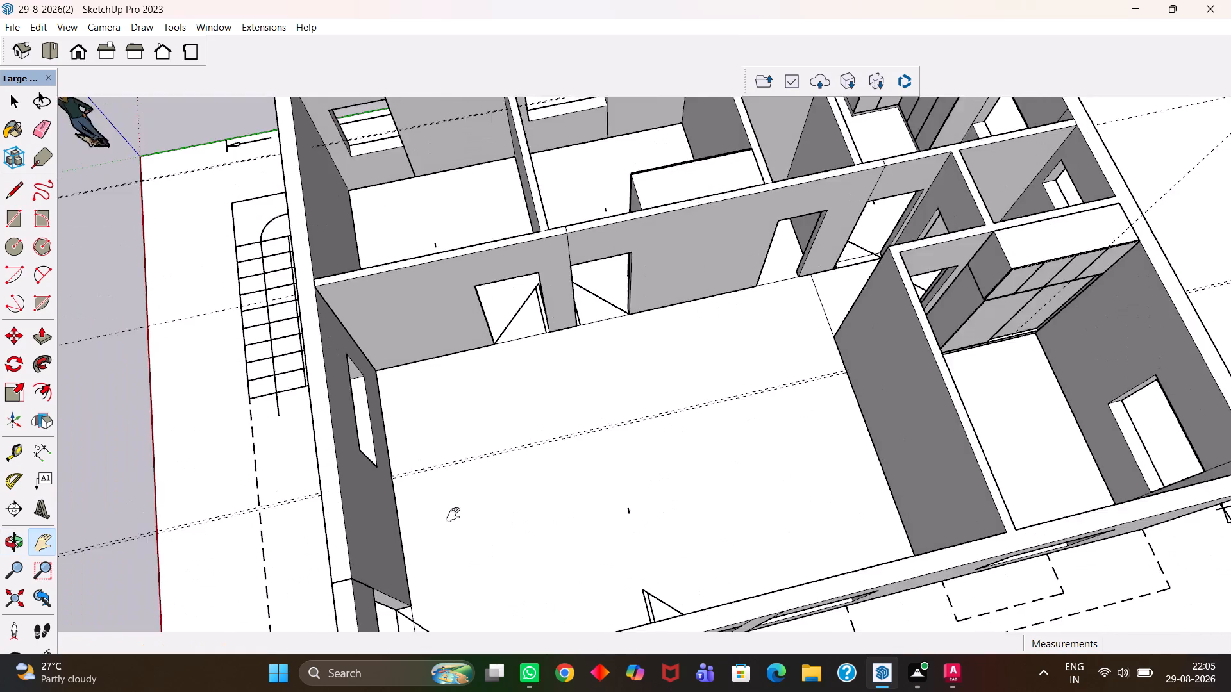
scroll(453, 515, "down", 6)
middle_click_drag(622, 504, 541, 535)
scroll(541, 535, "up", 5)
scroll(509, 504, "down", 4)
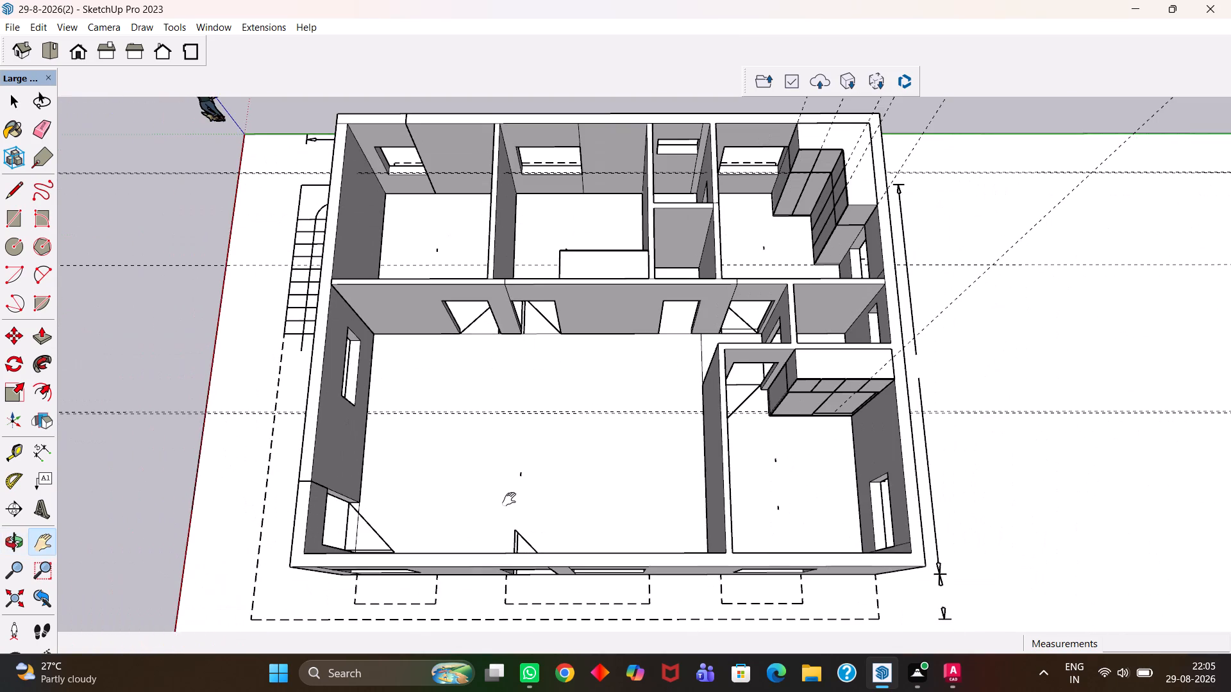
scroll(521, 486, "up", 2)
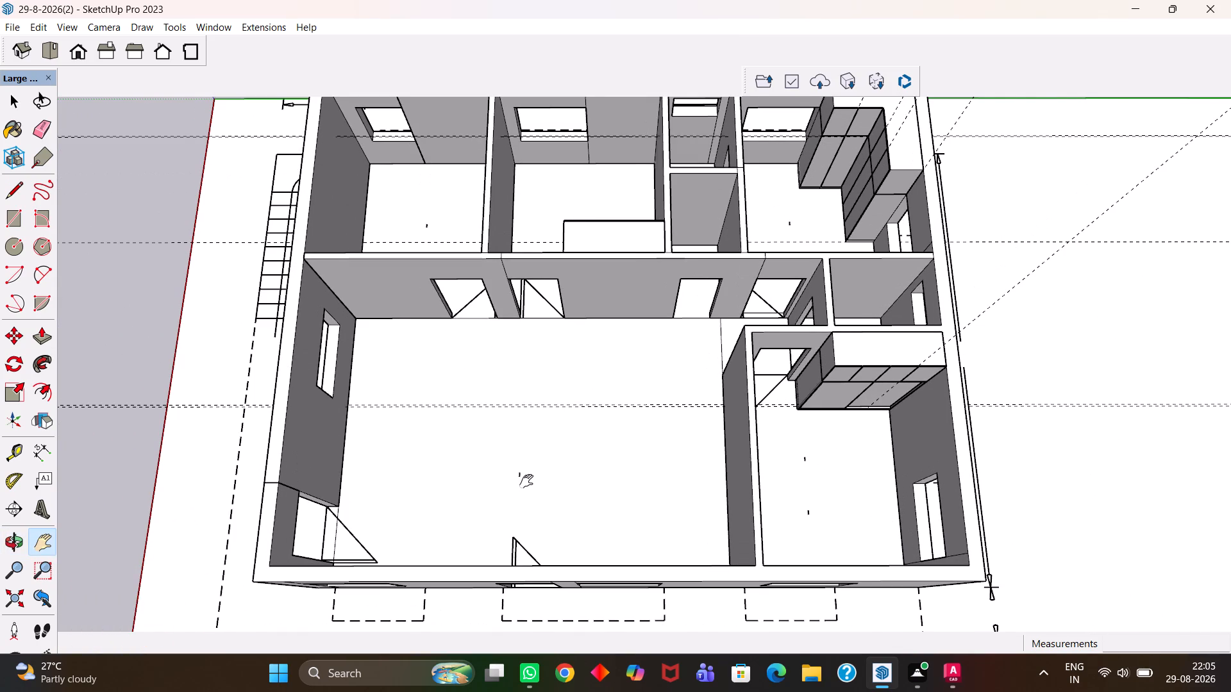
scroll(526, 481, "up", 1)
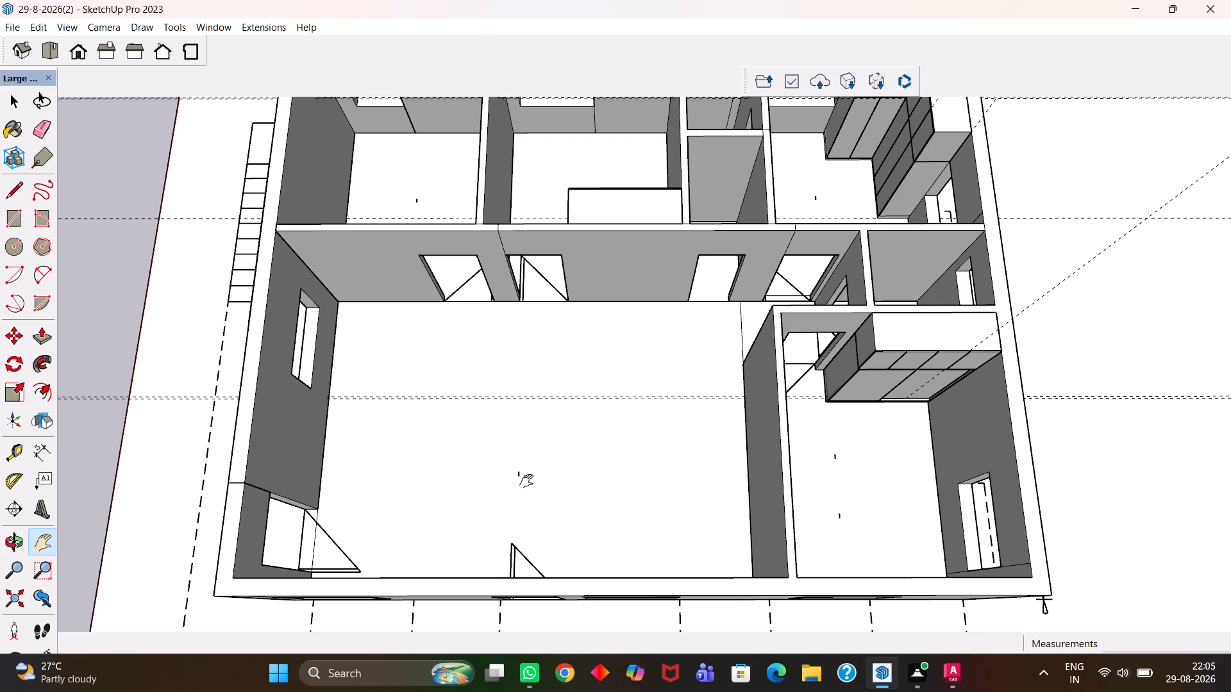
Review the whole house layout from above, comparing the empty large hall with the furnished bedrooms.
key("h")
scroll(489, 517, "down", 6)
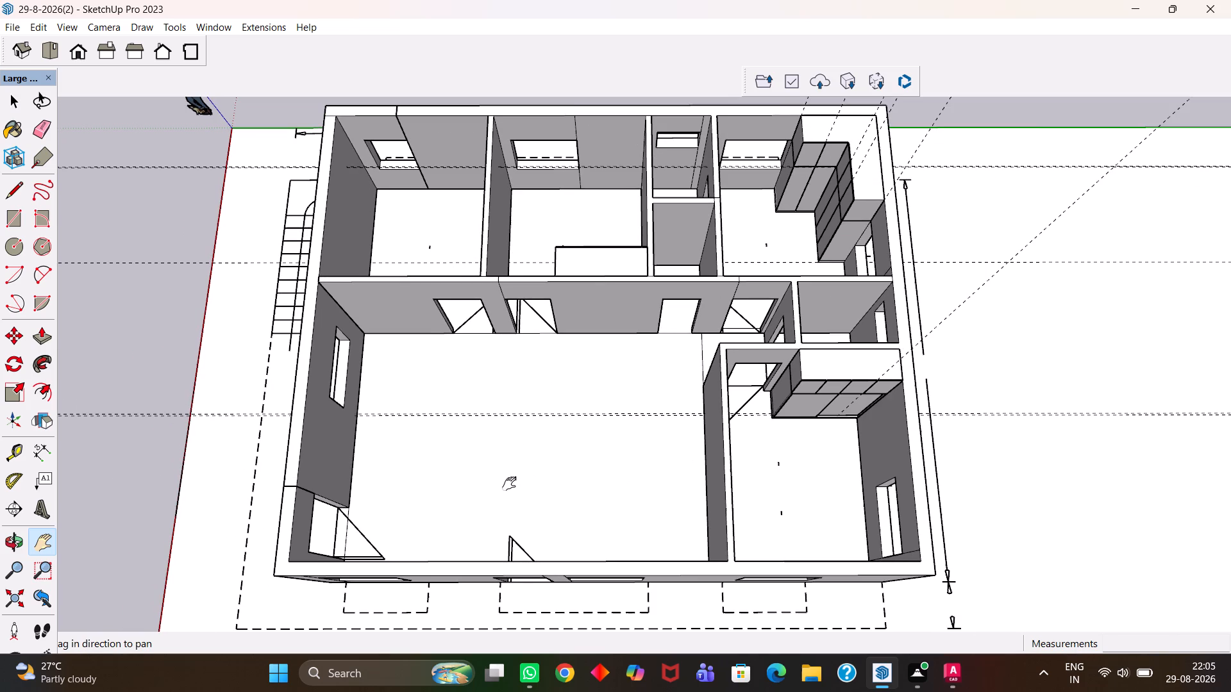
scroll(509, 484, "down", 5)
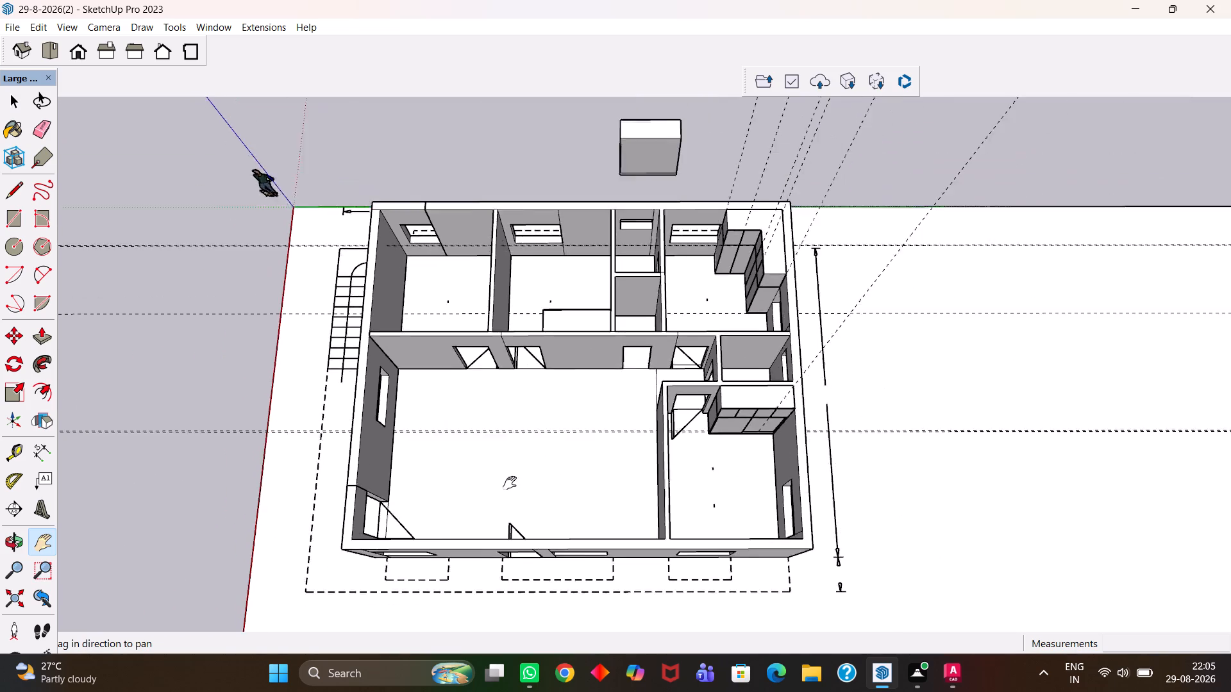
scroll(520, 452, "up", 5)
middle_click_drag(520, 449, 515, 556)
scroll(515, 556, "up", 1)
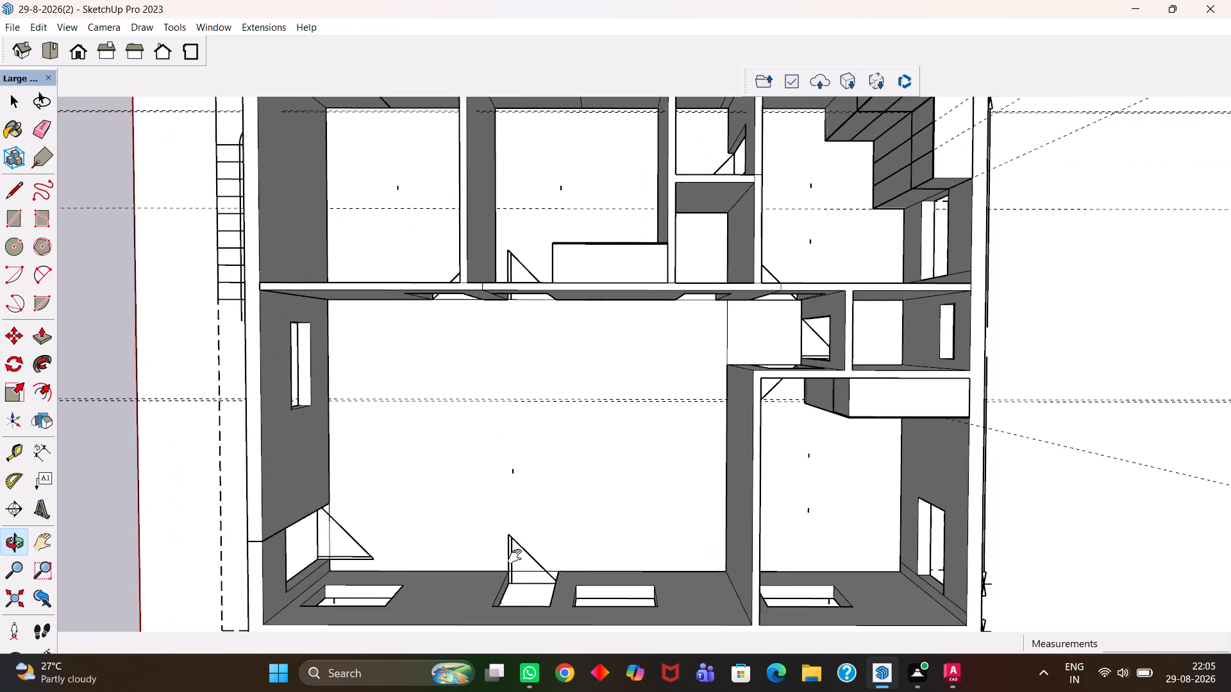
middle_click_drag(492, 545, 466, 469)
scroll(466, 459, "down", 2)
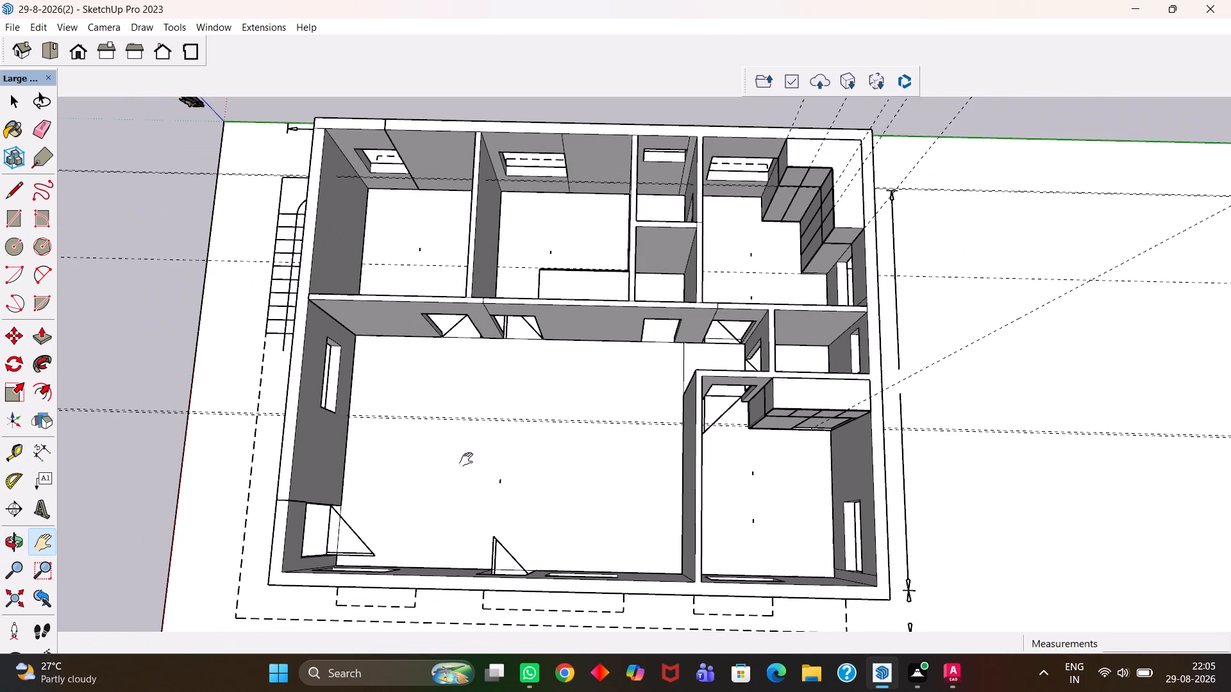
scroll(466, 459, "up", 3)
scroll(466, 459, "down", 4)
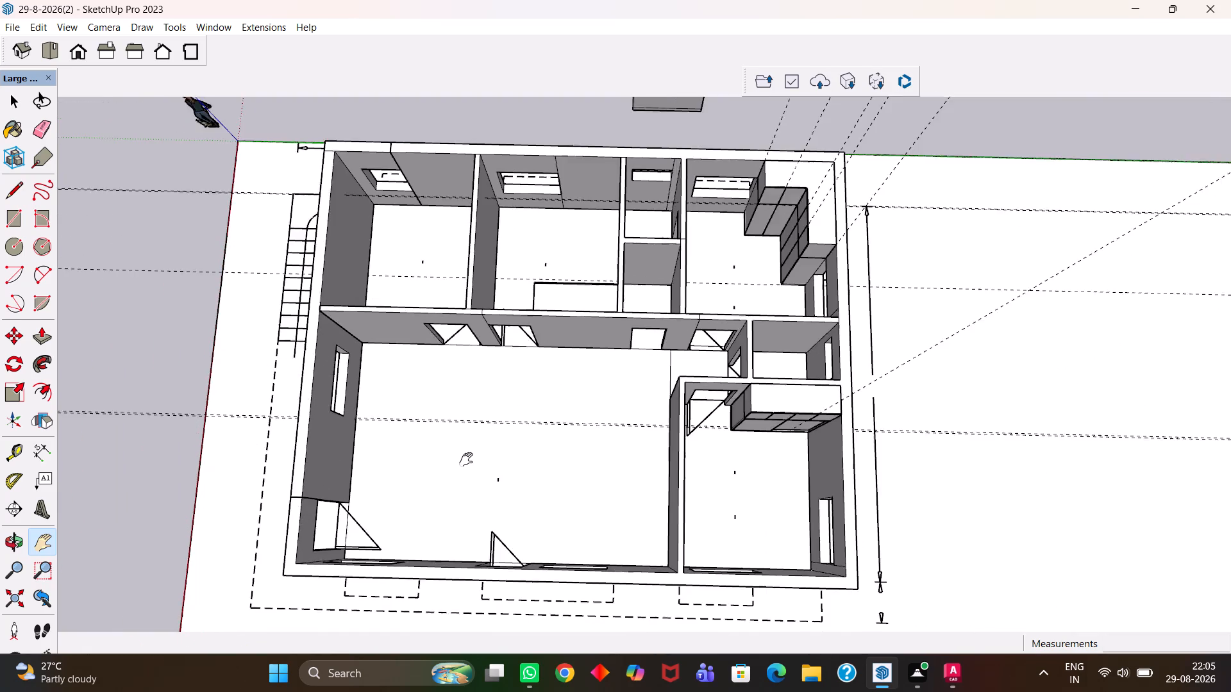
scroll(466, 459, "down", 4)
Examine the large hall and the row of rooms beside it, looking along the house from the staircase side.
middle_click_drag(447, 464, 673, 425)
scroll(617, 438, "up", 1)
middle_click_drag(546, 427, 735, 424)
scroll(689, 436, "up", 3)
middle_click_drag(671, 441, 769, 461)
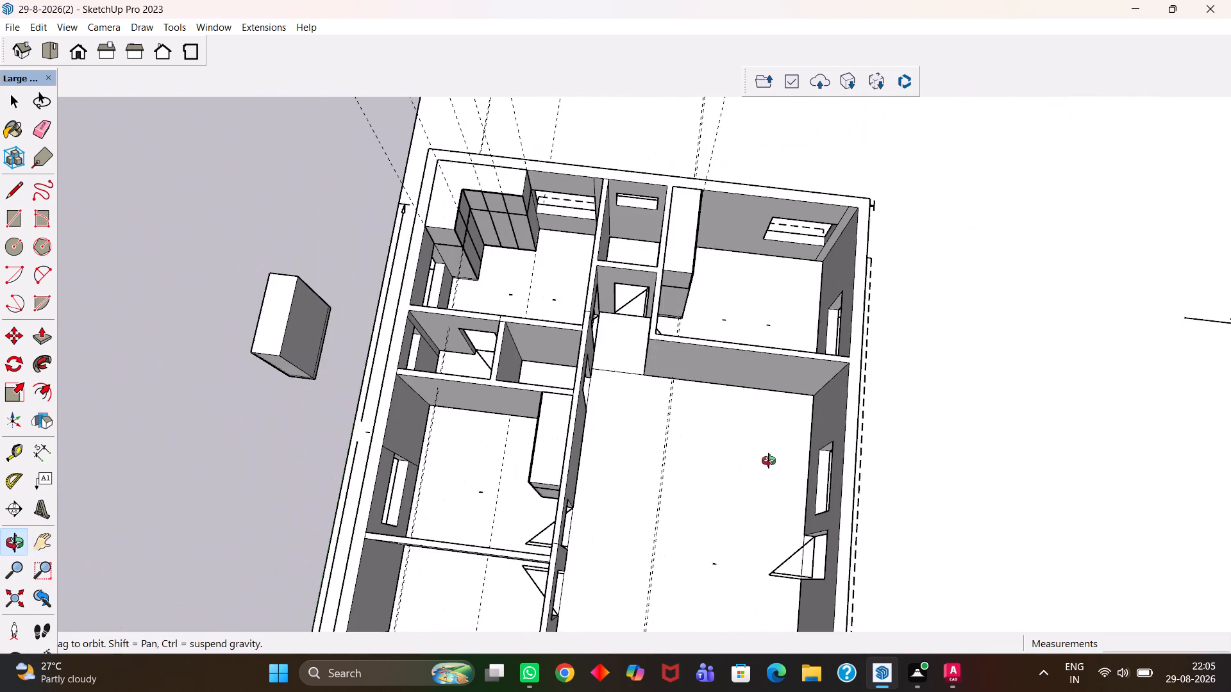
middle_click_drag(769, 461, 774, 457)
left_click_drag(742, 434, 705, 340)
middle_click_drag(691, 449, 705, 446)
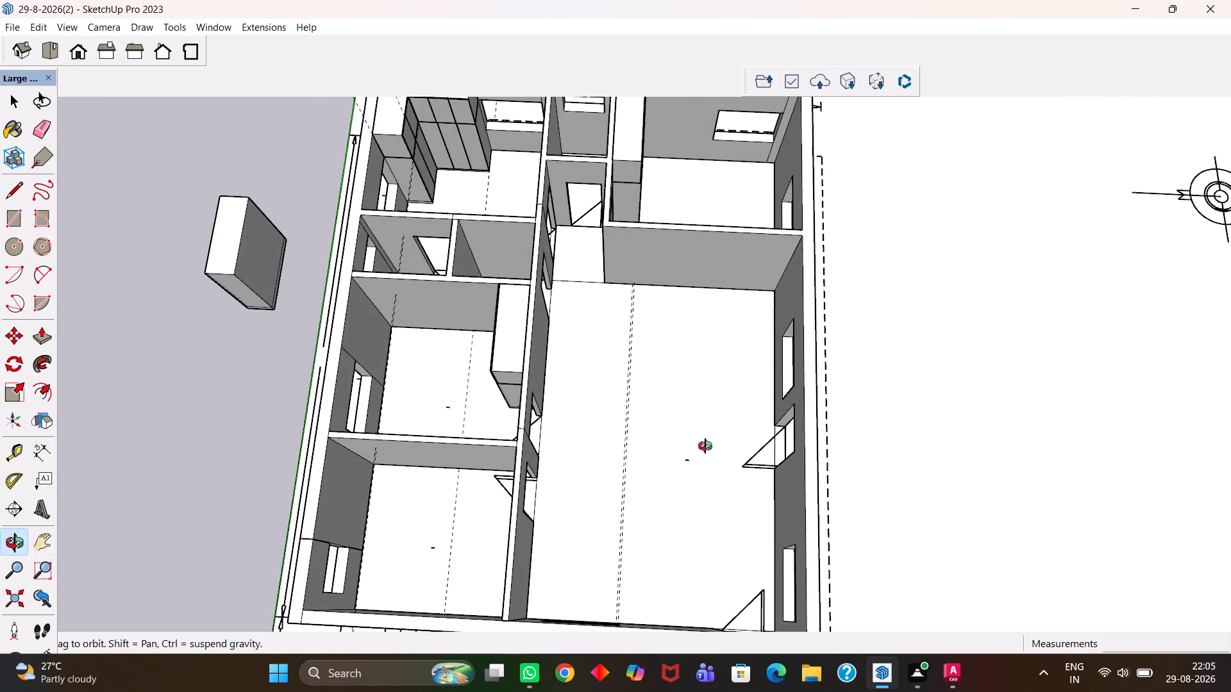
middle_click_drag(705, 446, 726, 435)
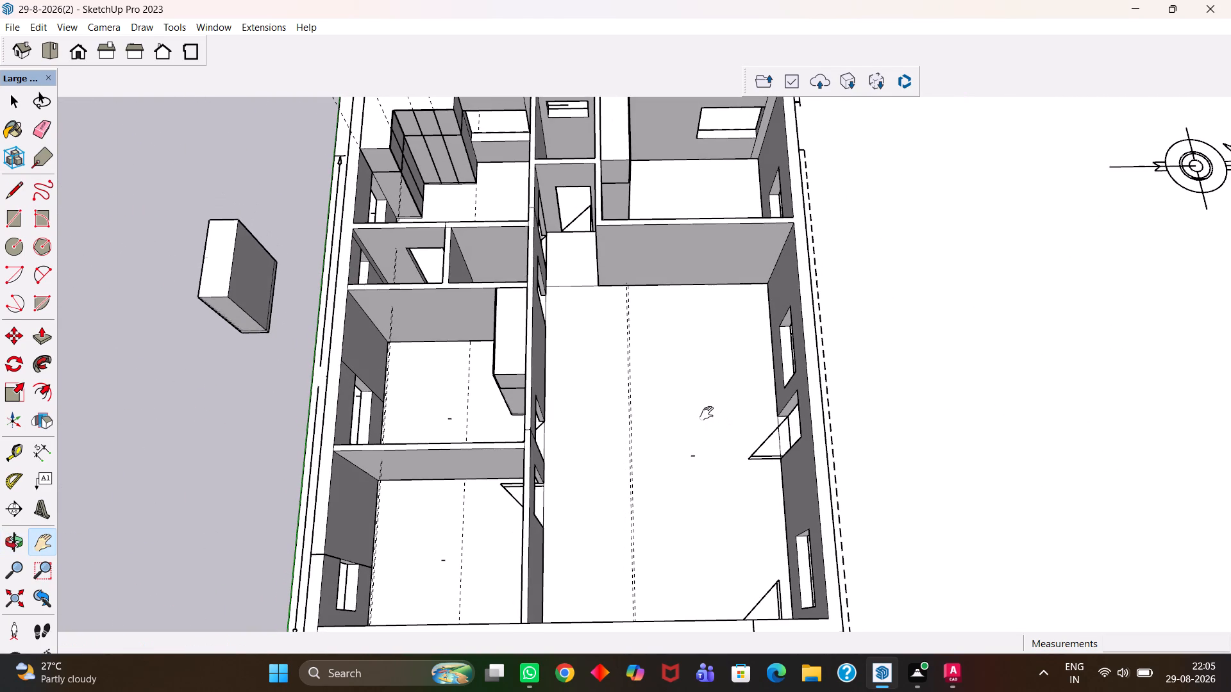
Inspect the large hall's floor, blank end wall and passage up close, comparing them with the overall layout.
scroll(707, 408, "down", 5)
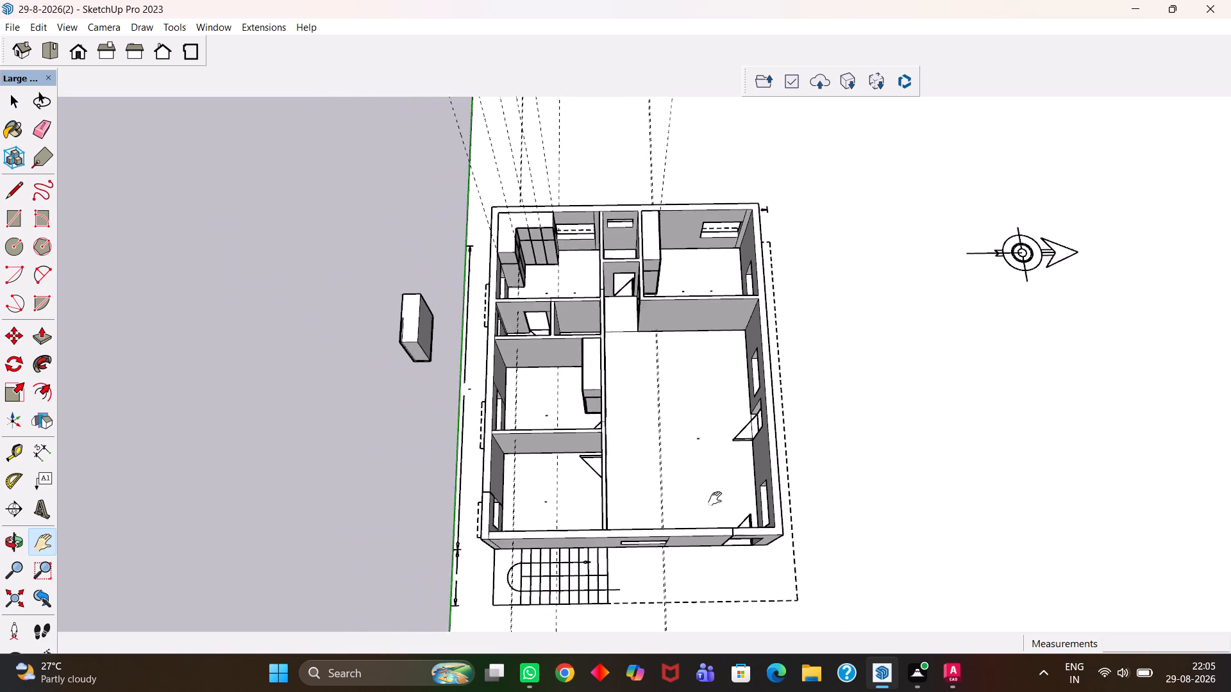
middle_click_drag(715, 498, 710, 388)
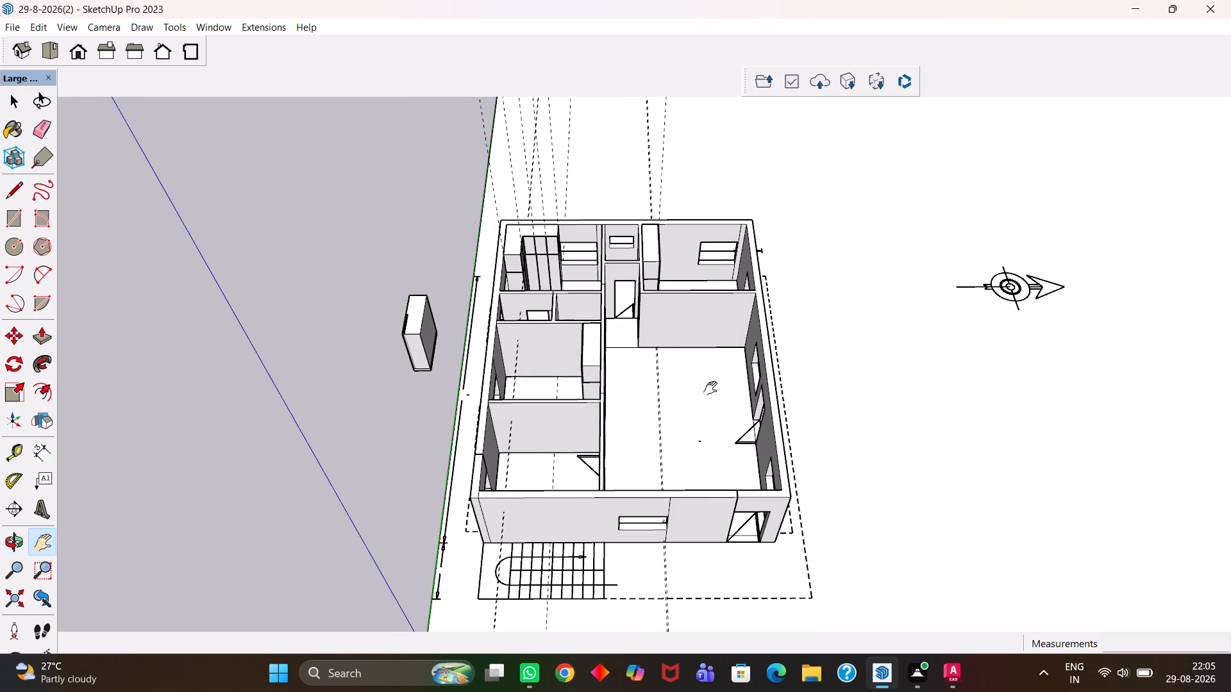
scroll(710, 388, "up", 7)
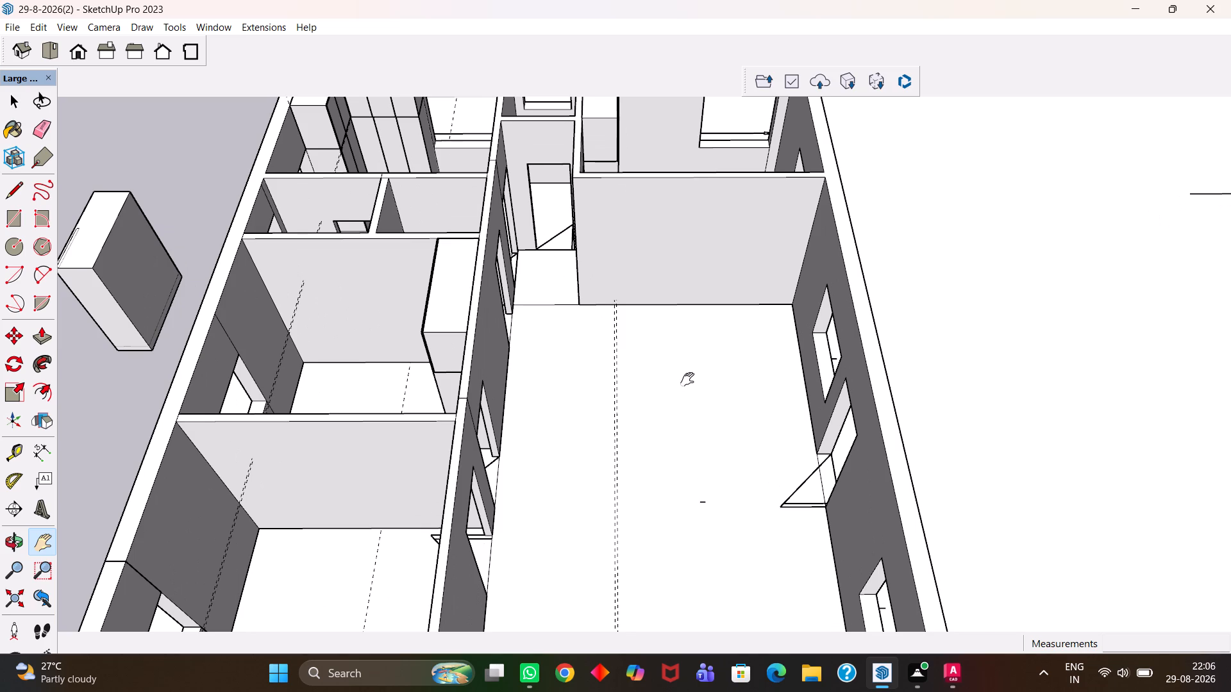
scroll(687, 379, "up", 1)
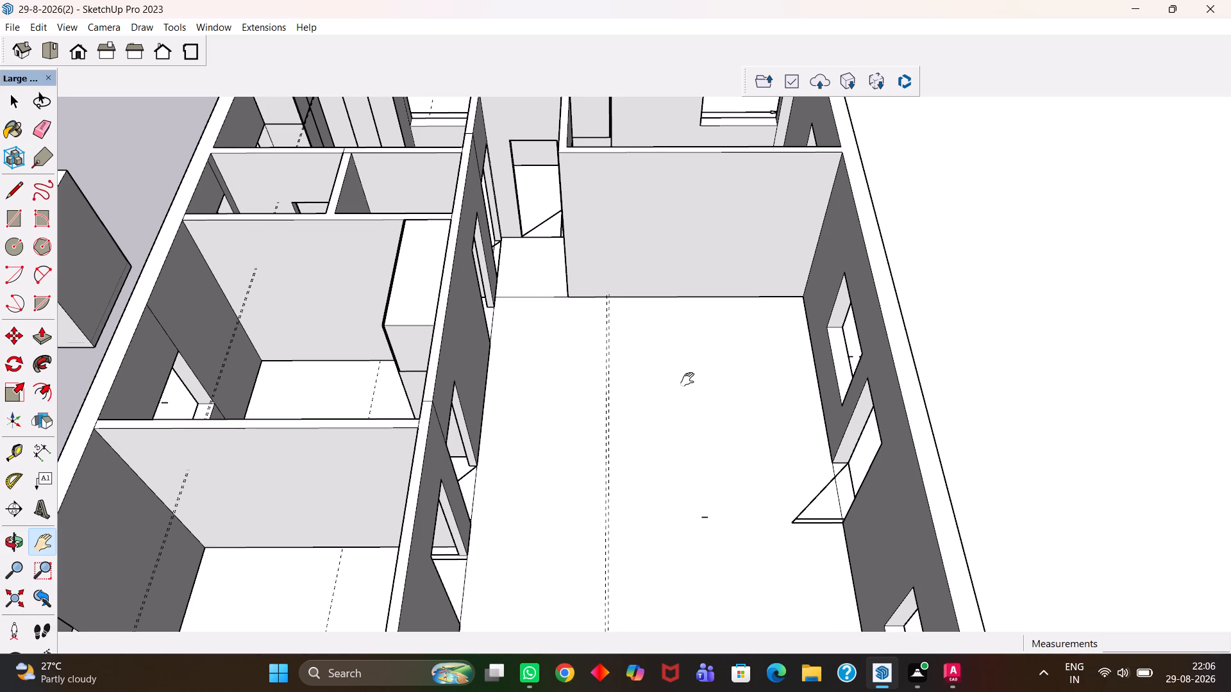
scroll(687, 379, "up", 1)
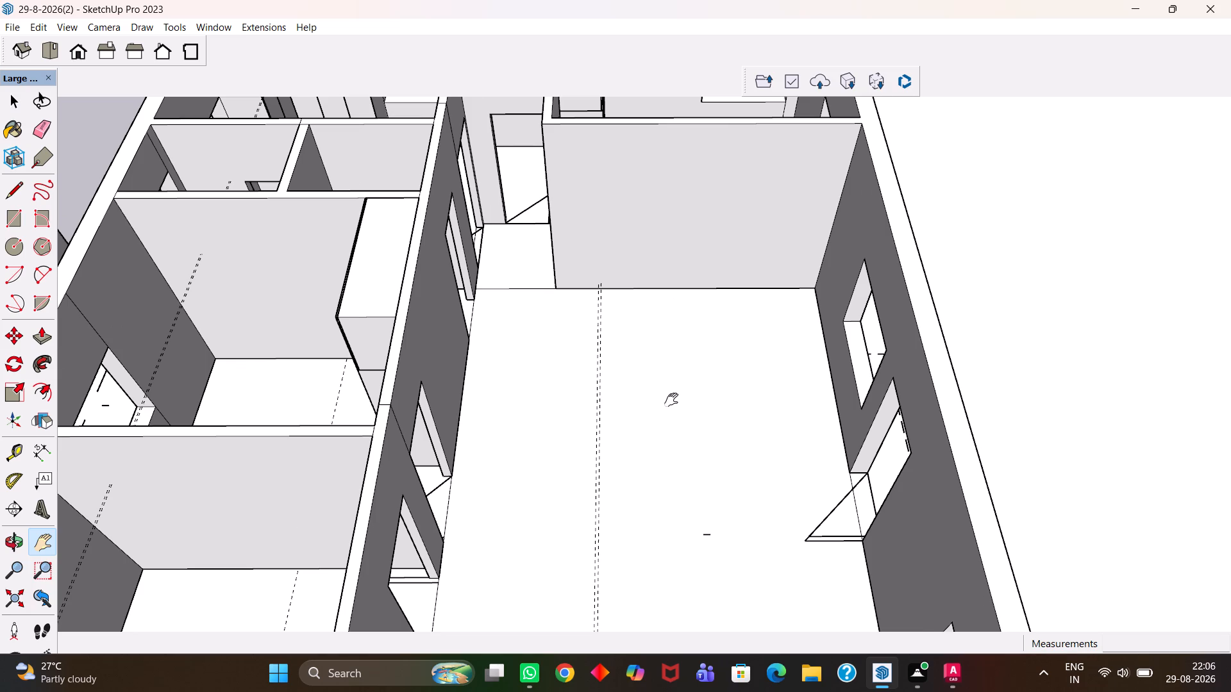
scroll(671, 400, "up", 3)
scroll(671, 399, "down", 3)
scroll(671, 399, "up", 1)
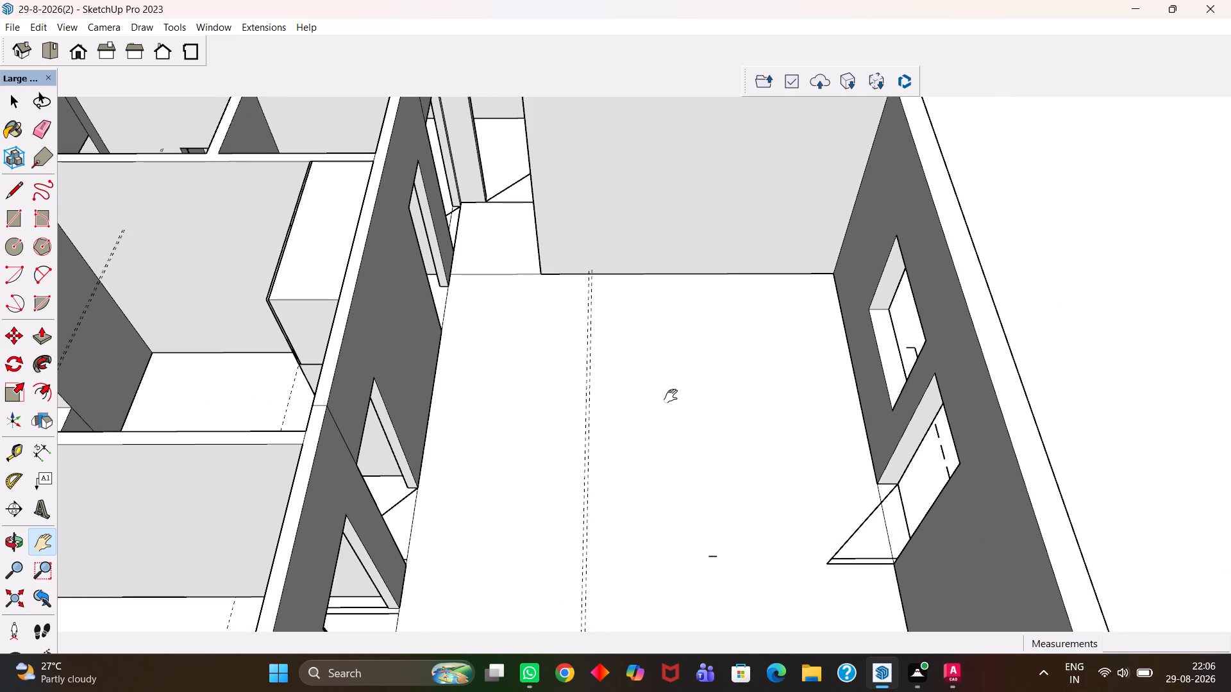
scroll(671, 395, "down", 7)
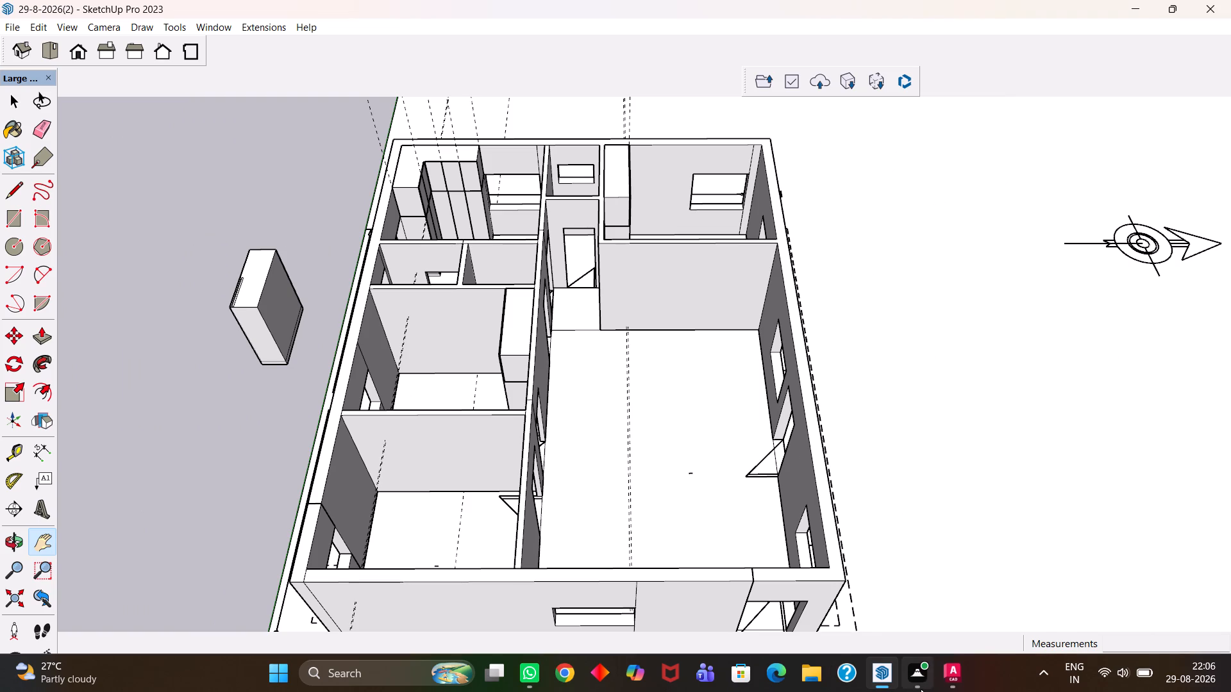
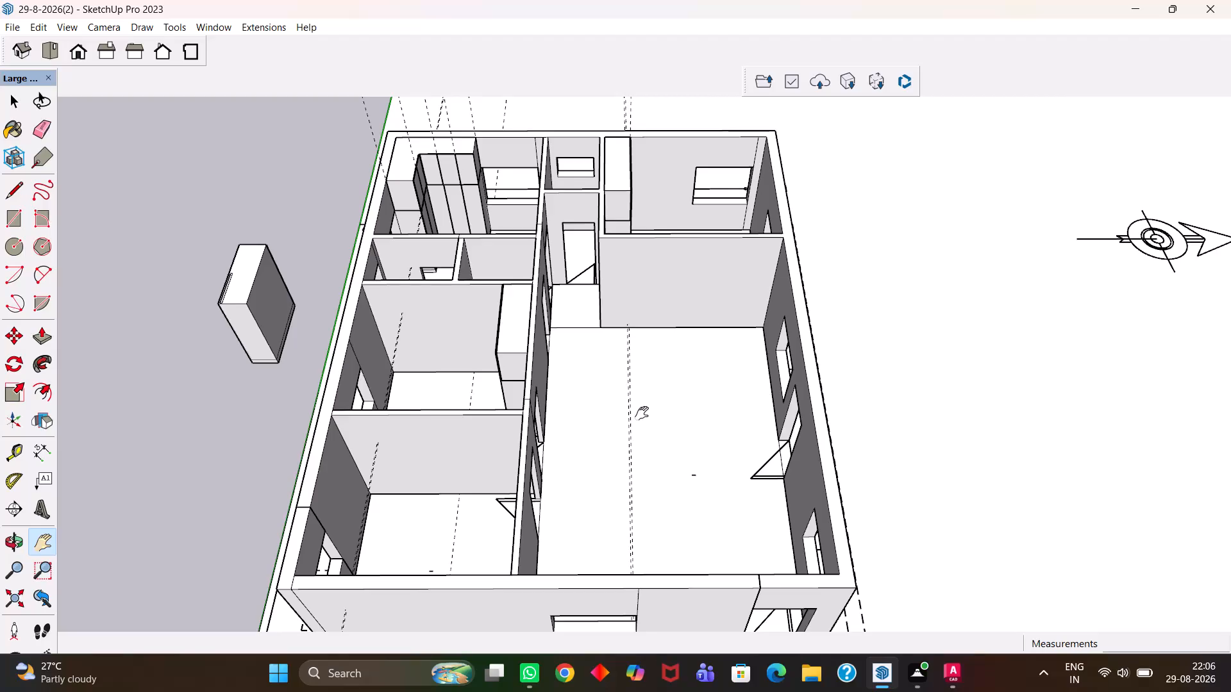
Examine the whole house layout from above, comparing the empty large hall with the furnished bedrooms beside it.
scroll(642, 413, "up", 2)
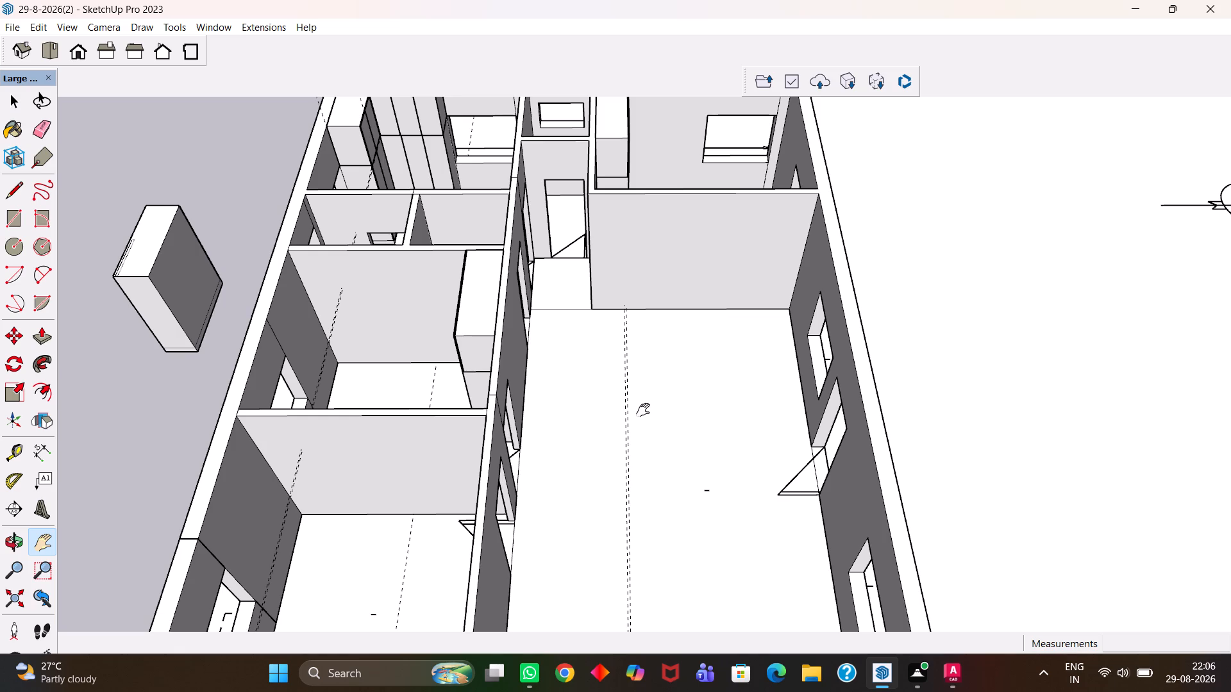
scroll(643, 410, "down", 2)
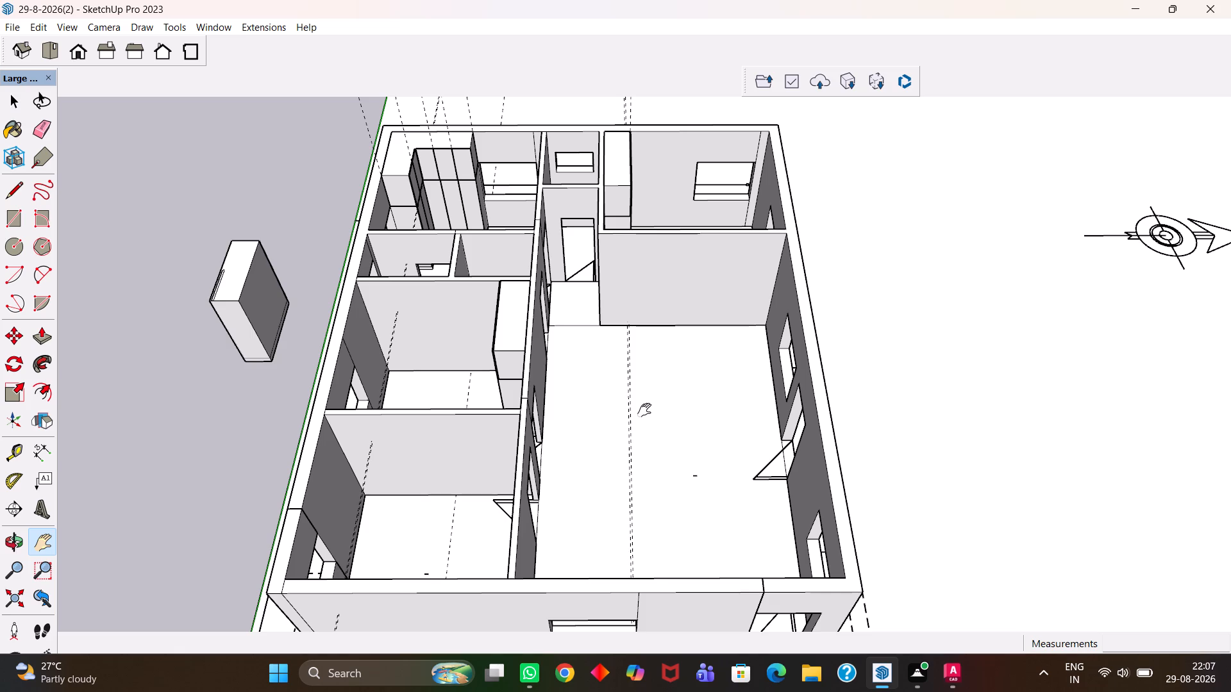
scroll(644, 410, "down", 8)
scroll(648, 409, "up", 4)
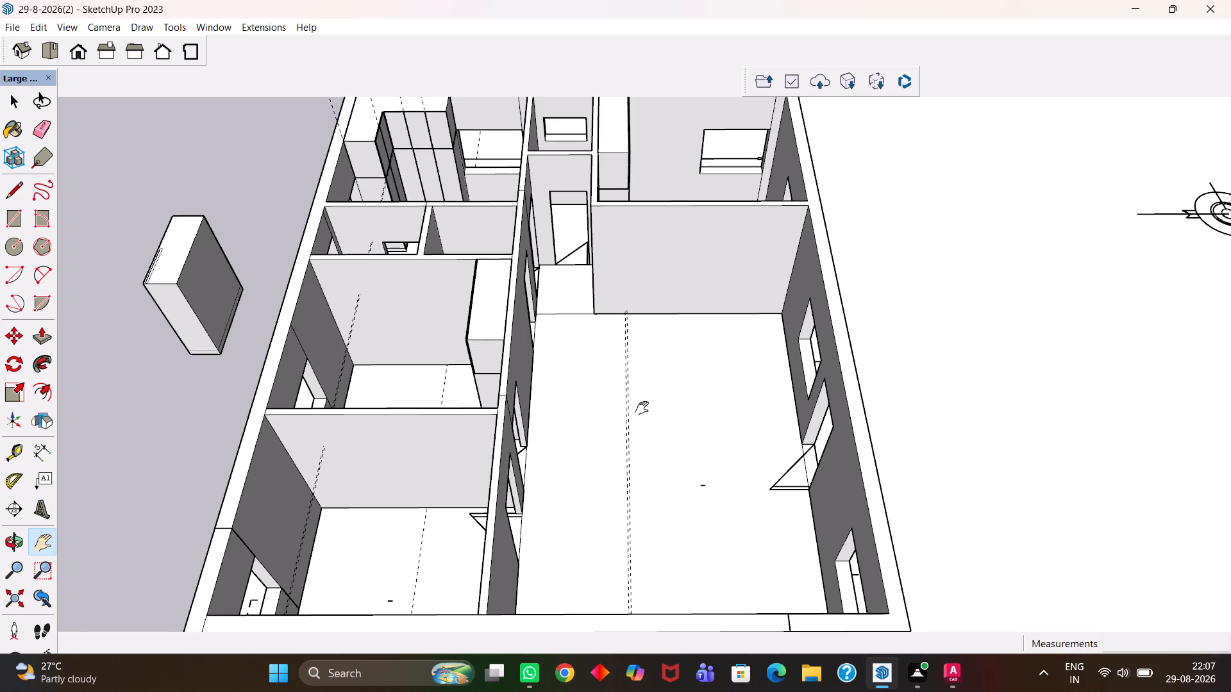
key("h")
scroll(646, 419, "down", 4)
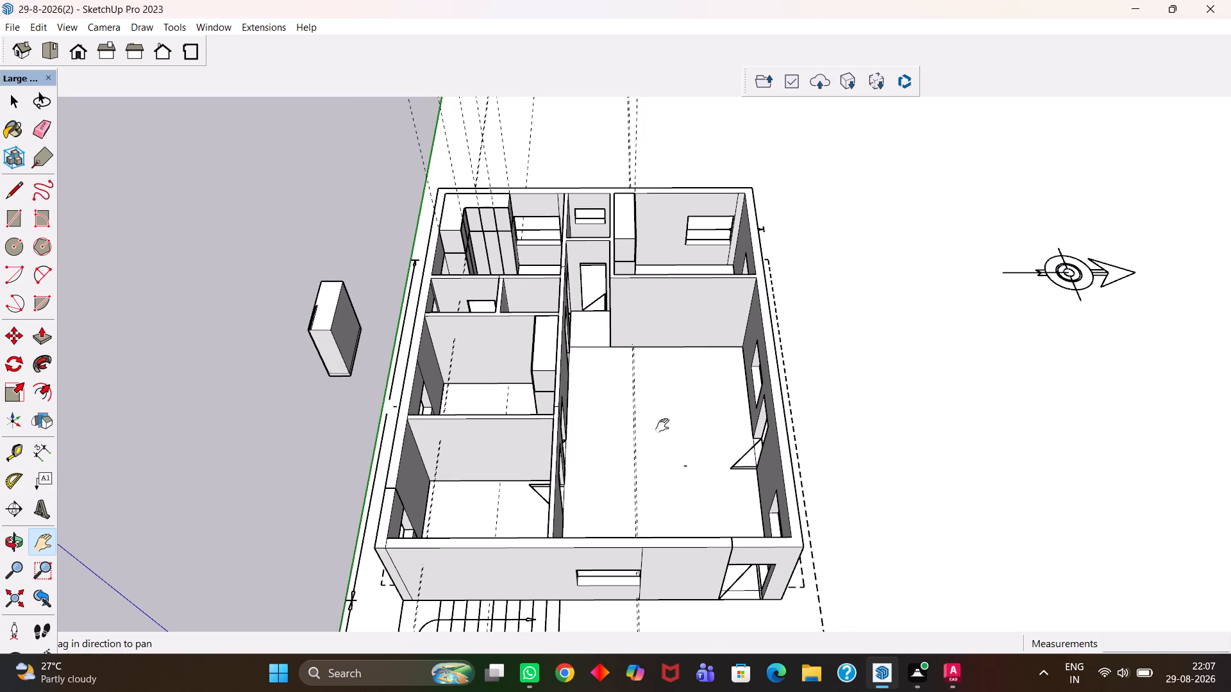
scroll(662, 425, "down", 2)
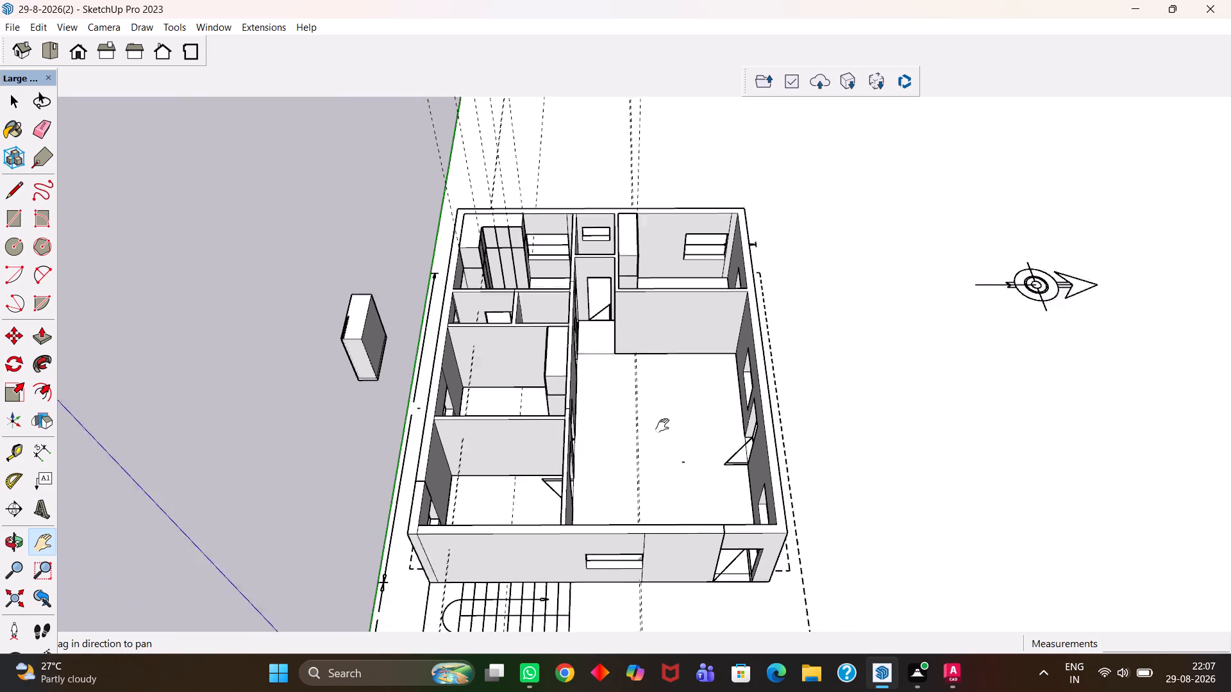
scroll(662, 425, "down", 2)
scroll(665, 424, "up", 8)
middle_click_drag(645, 375, 653, 438)
scroll(653, 438, "up", 1)
scroll(653, 439, "down", 6)
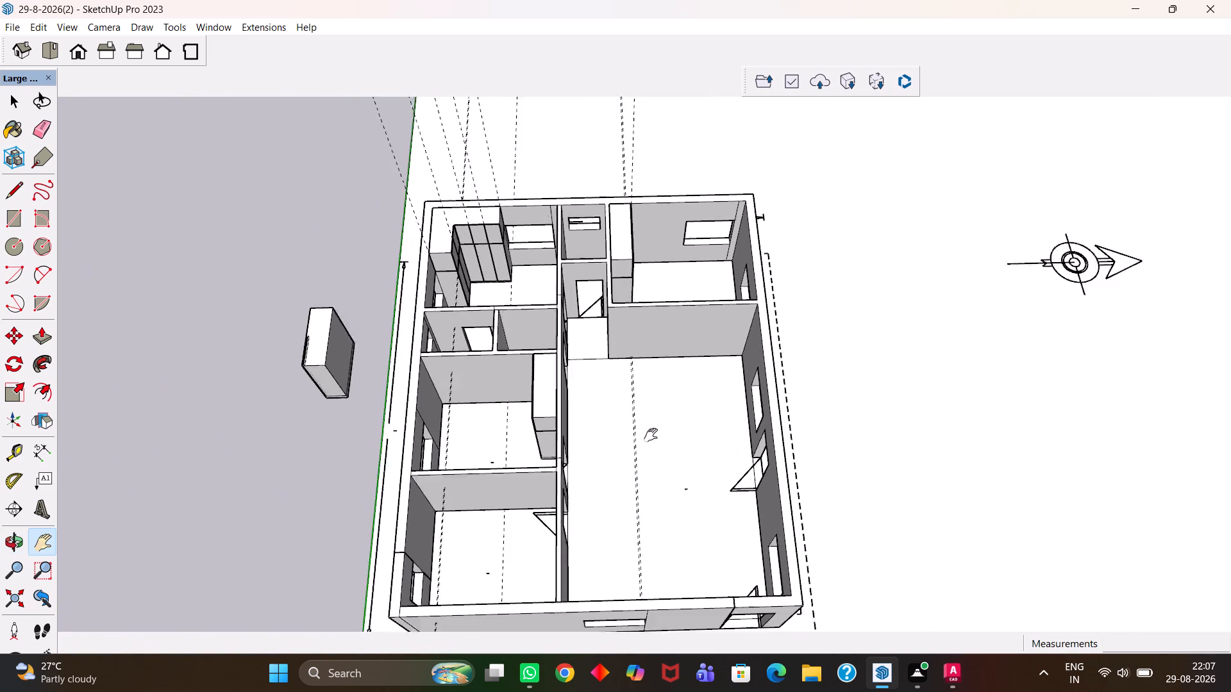
scroll(651, 435, "down", 2)
middle_click_drag(649, 436, 633, 463)
scroll(639, 454, "up", 9)
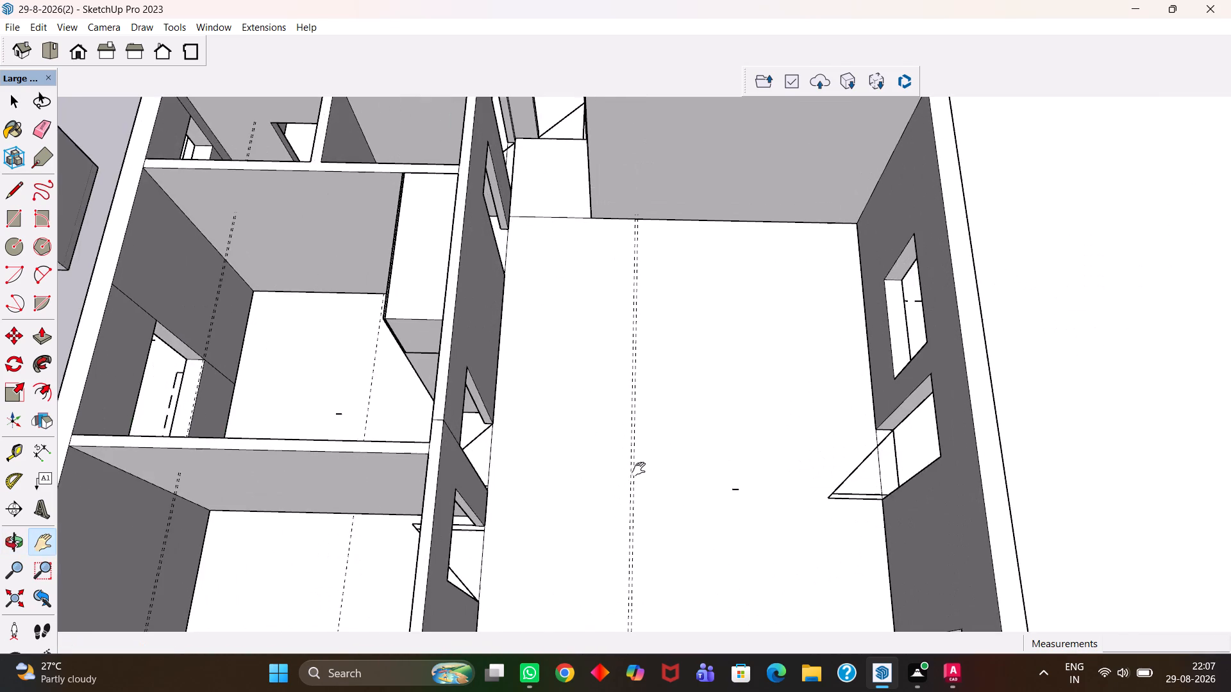
scroll(639, 465, "down", 8)
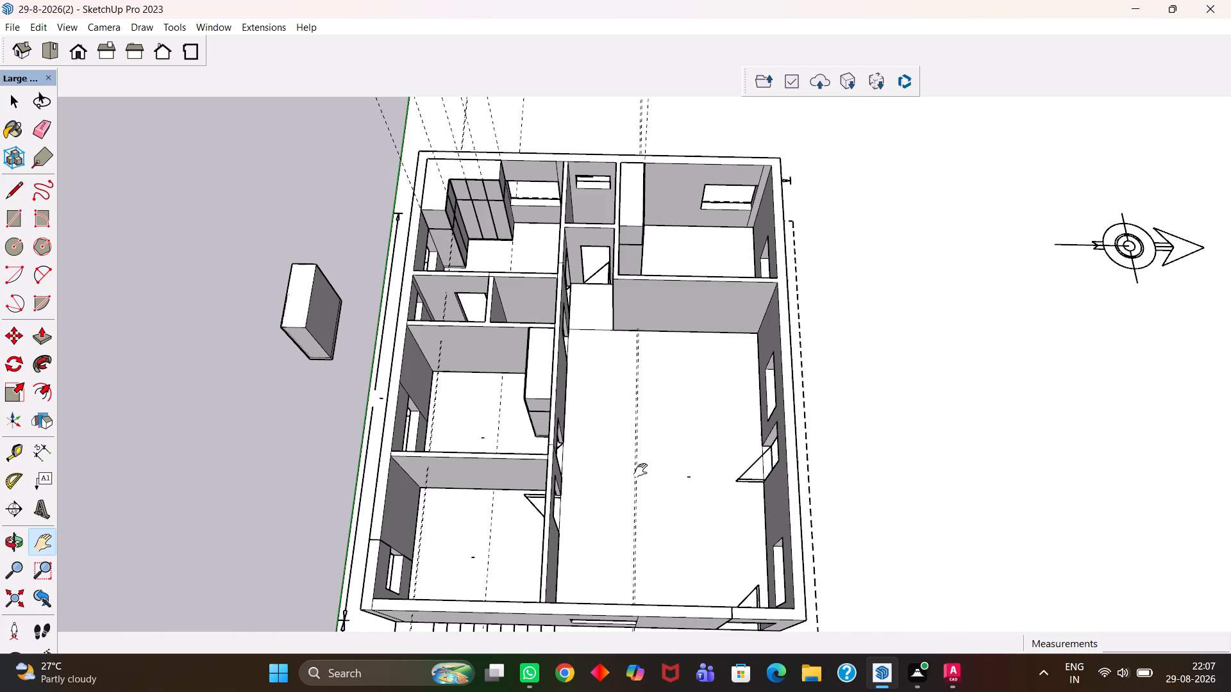
scroll(641, 470, "up", 4)
scroll(641, 470, "down", 4)
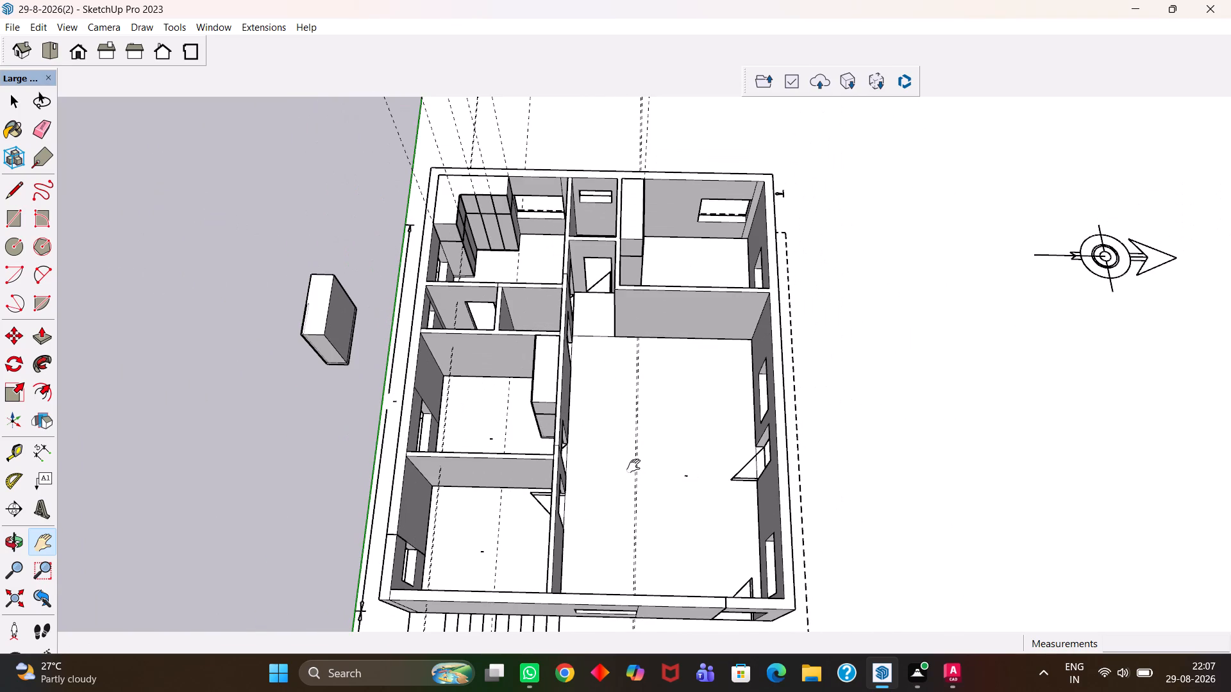
scroll(633, 466, "down", 2)
scroll(633, 466, "up", 2)
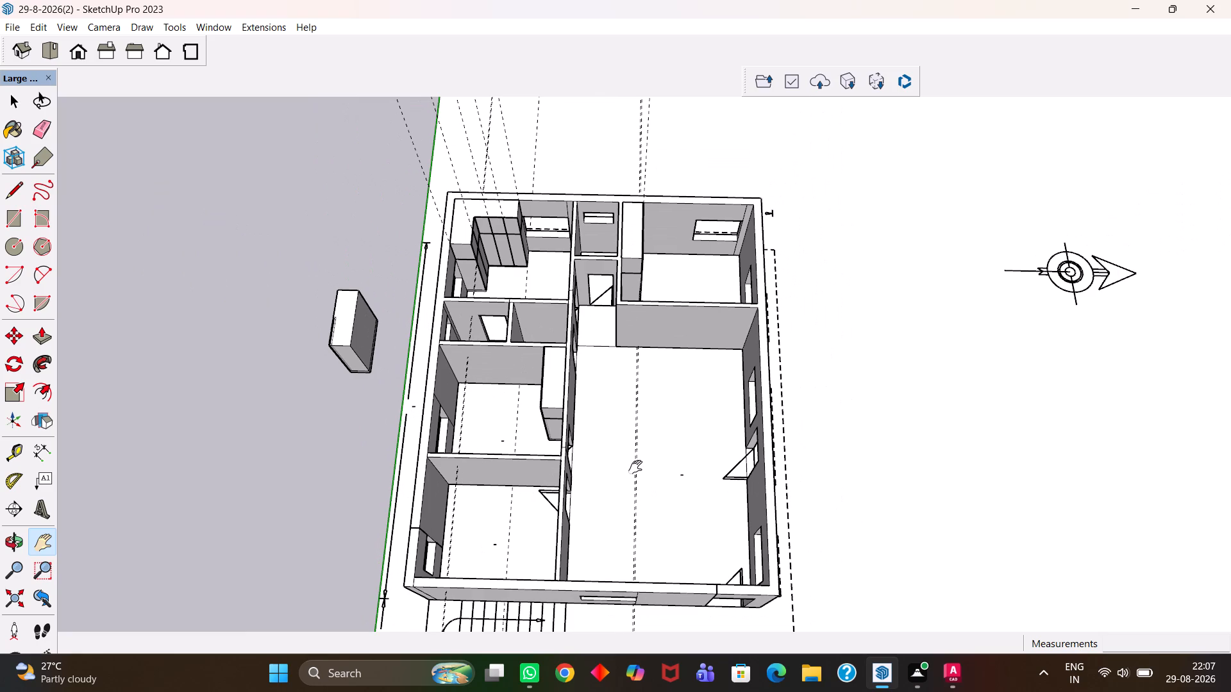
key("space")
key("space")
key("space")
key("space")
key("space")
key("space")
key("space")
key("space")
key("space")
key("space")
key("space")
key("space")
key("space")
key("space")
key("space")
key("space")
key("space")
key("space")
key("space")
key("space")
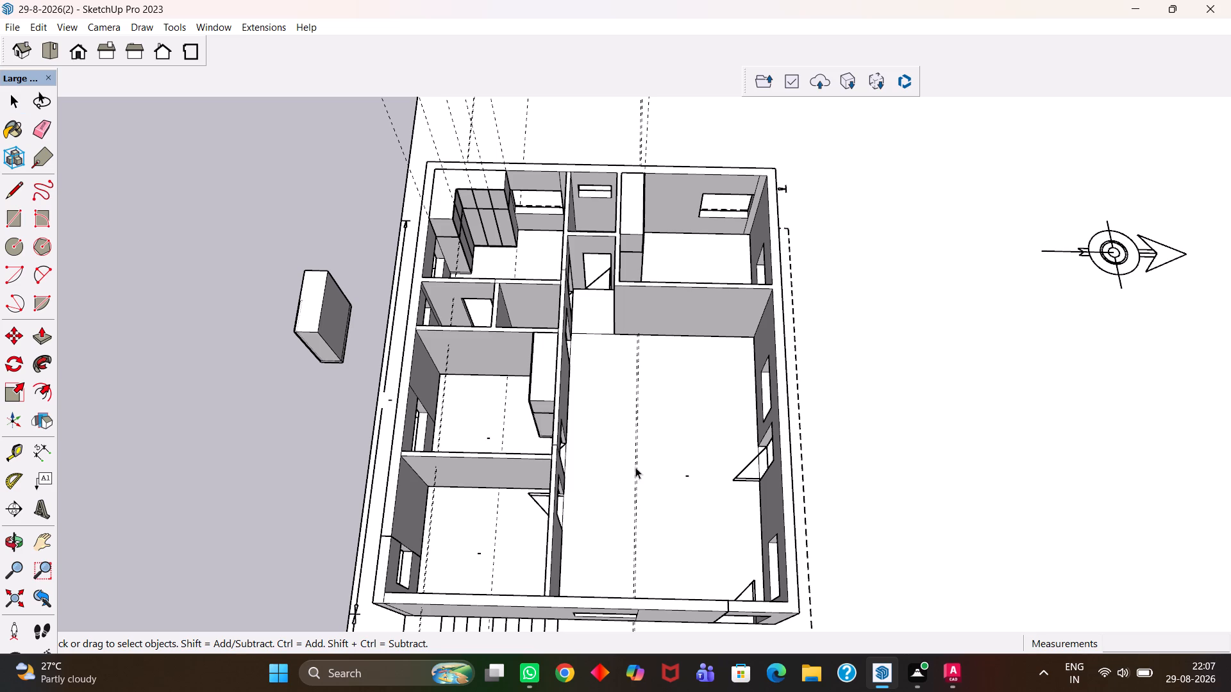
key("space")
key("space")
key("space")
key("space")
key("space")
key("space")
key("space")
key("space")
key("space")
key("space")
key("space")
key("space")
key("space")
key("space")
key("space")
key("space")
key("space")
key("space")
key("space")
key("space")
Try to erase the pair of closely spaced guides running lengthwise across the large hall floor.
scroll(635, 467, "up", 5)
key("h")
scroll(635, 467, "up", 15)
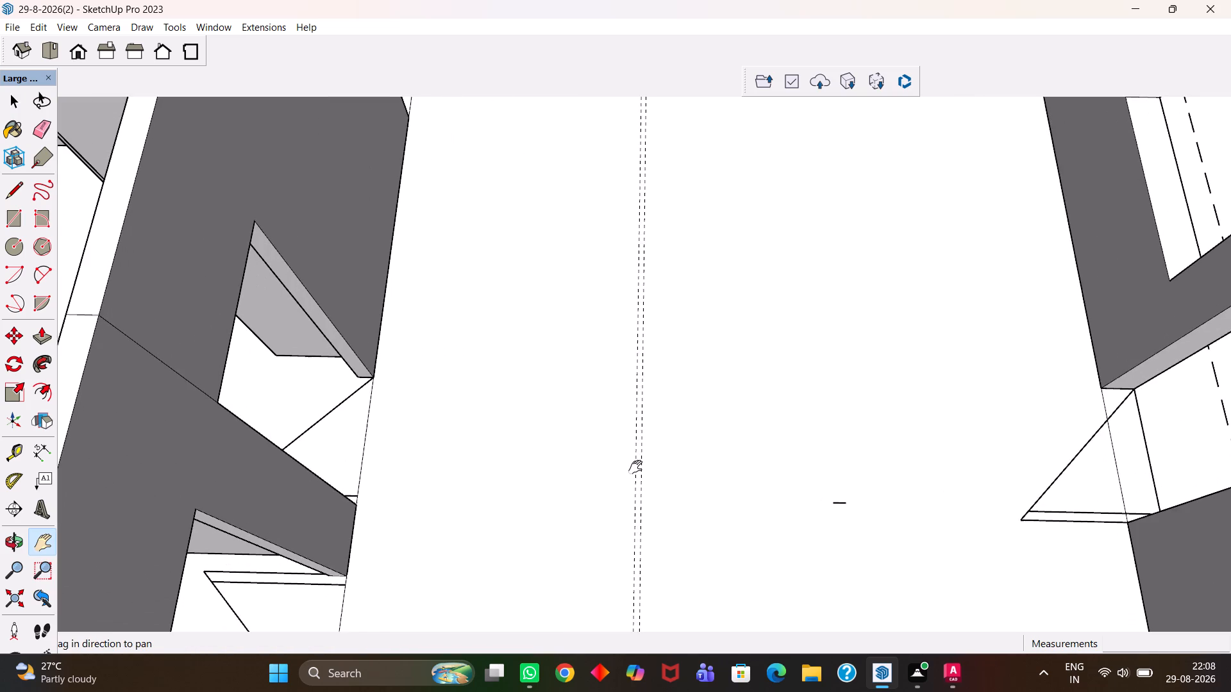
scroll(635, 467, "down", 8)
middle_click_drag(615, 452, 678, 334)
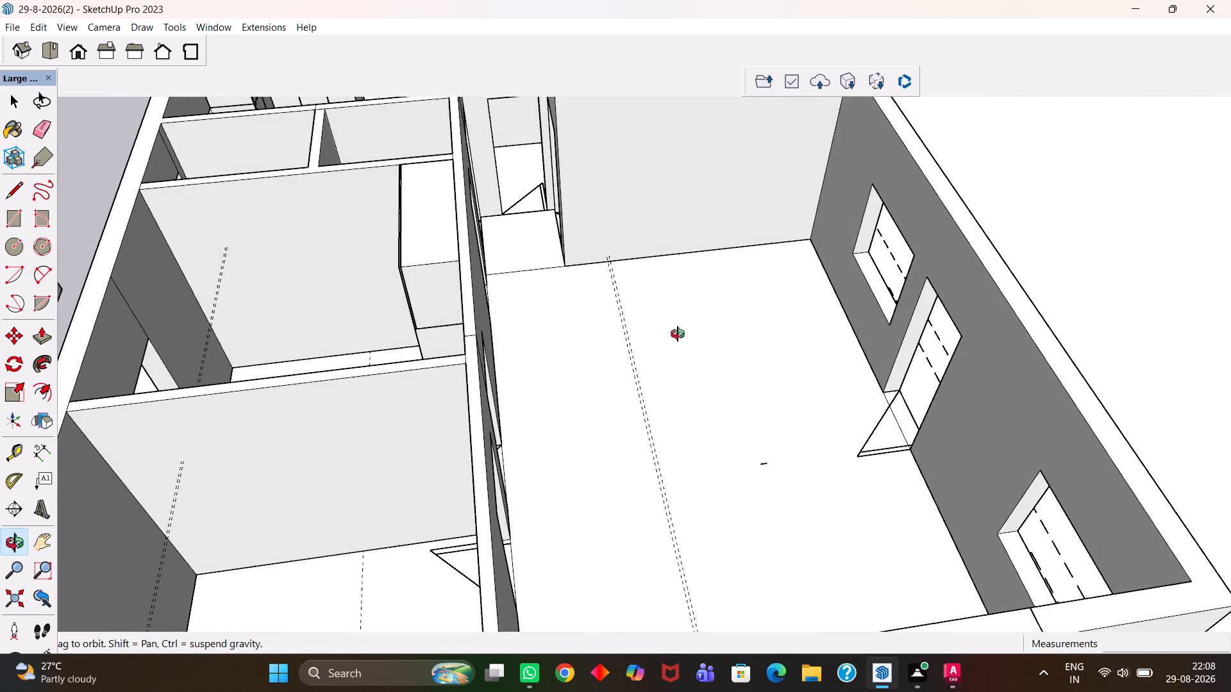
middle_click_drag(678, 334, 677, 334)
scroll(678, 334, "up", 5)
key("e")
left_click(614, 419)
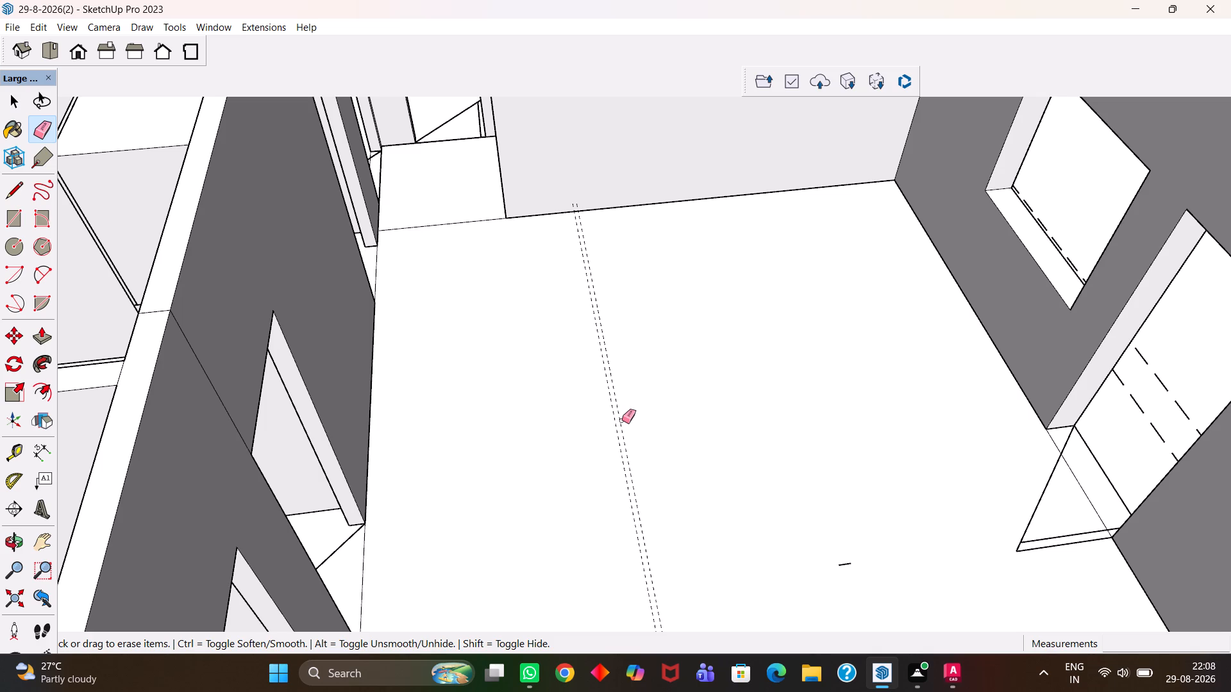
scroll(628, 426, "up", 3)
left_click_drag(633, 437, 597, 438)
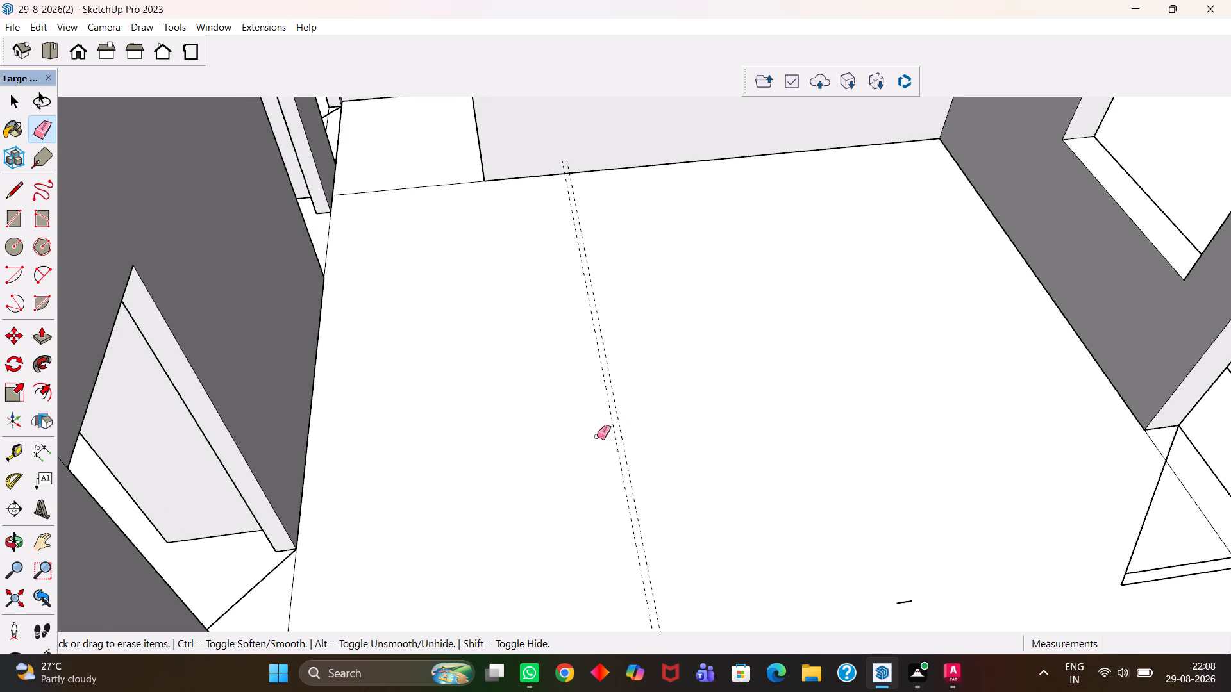
Place a guide on the large hall floor, parallel to the blank end wall and 1' away from it.
middle_click_drag(599, 449, 587, 453)
scroll(589, 454, "up", 1)
key("h")
scroll(585, 452, "up", 1)
scroll(585, 452, "down", 8)
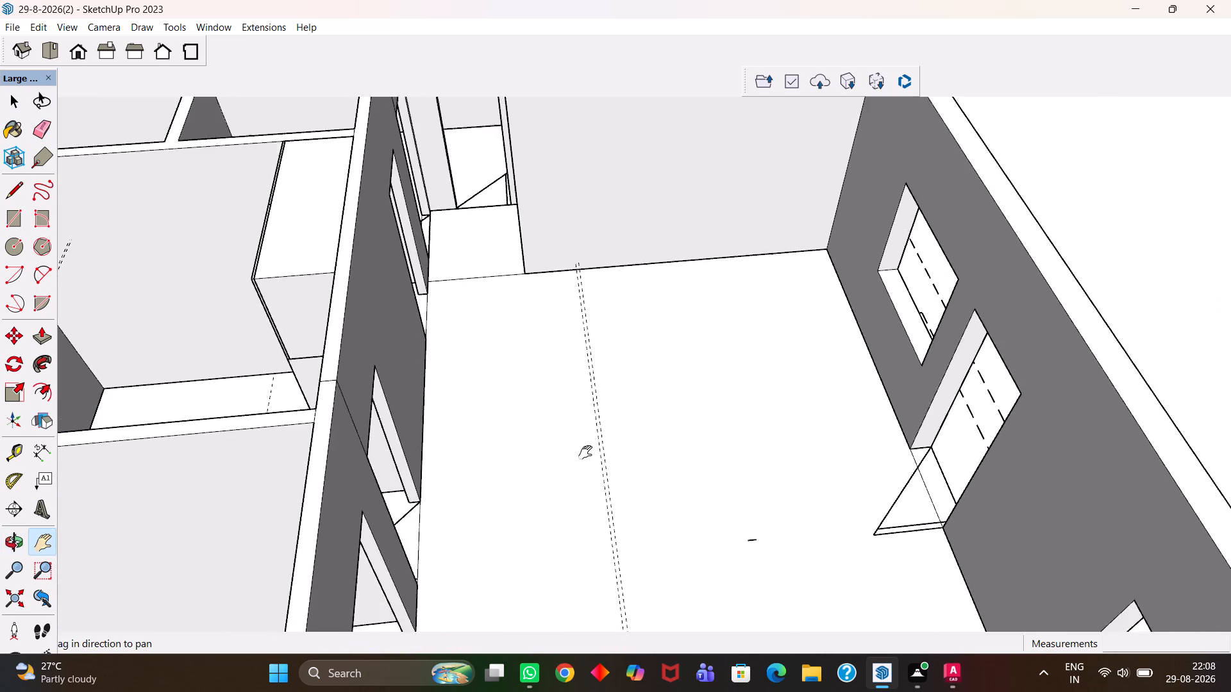
scroll(585, 452, "down", 8)
middle_click_drag(614, 336, 589, 468)
scroll(609, 354, "up", 1)
scroll(589, 469, "down", 2)
left_click_drag(567, 272, 580, 482)
scroll(570, 306, "up", 1)
scroll(570, 310, "down", 2)
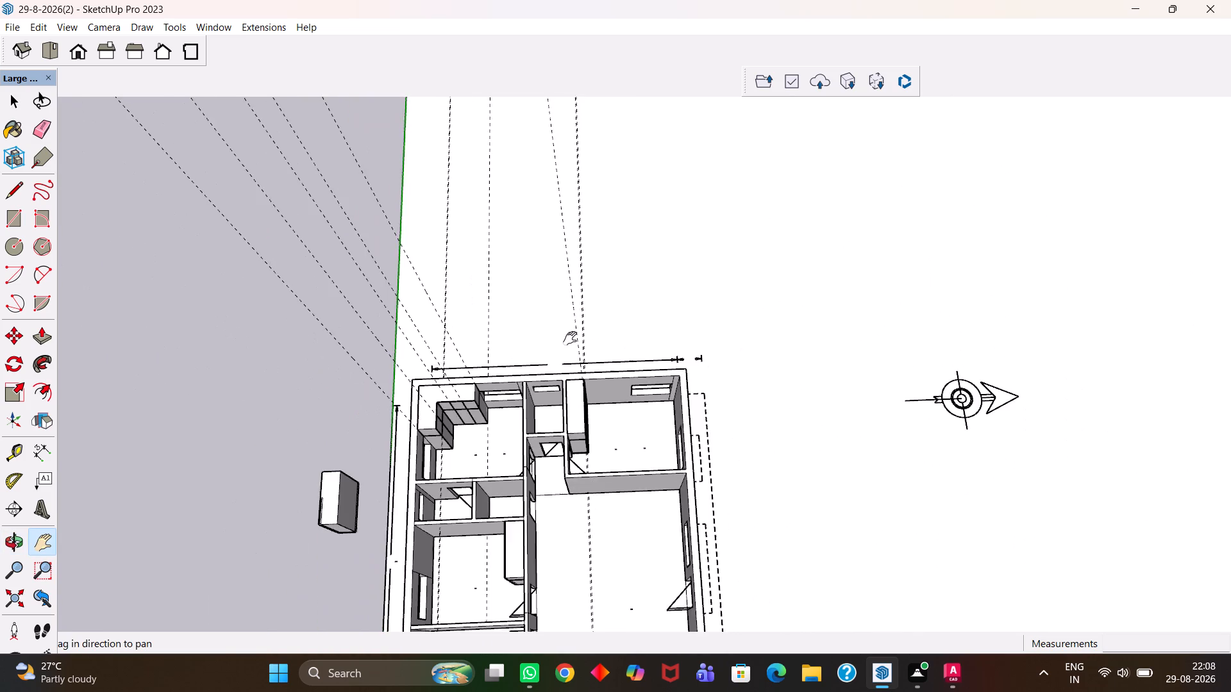
scroll(570, 338, "down", 7)
middle_click_drag(641, 404, 592, 311)
scroll(582, 389, "up", 1)
scroll(585, 450, "up", 7)
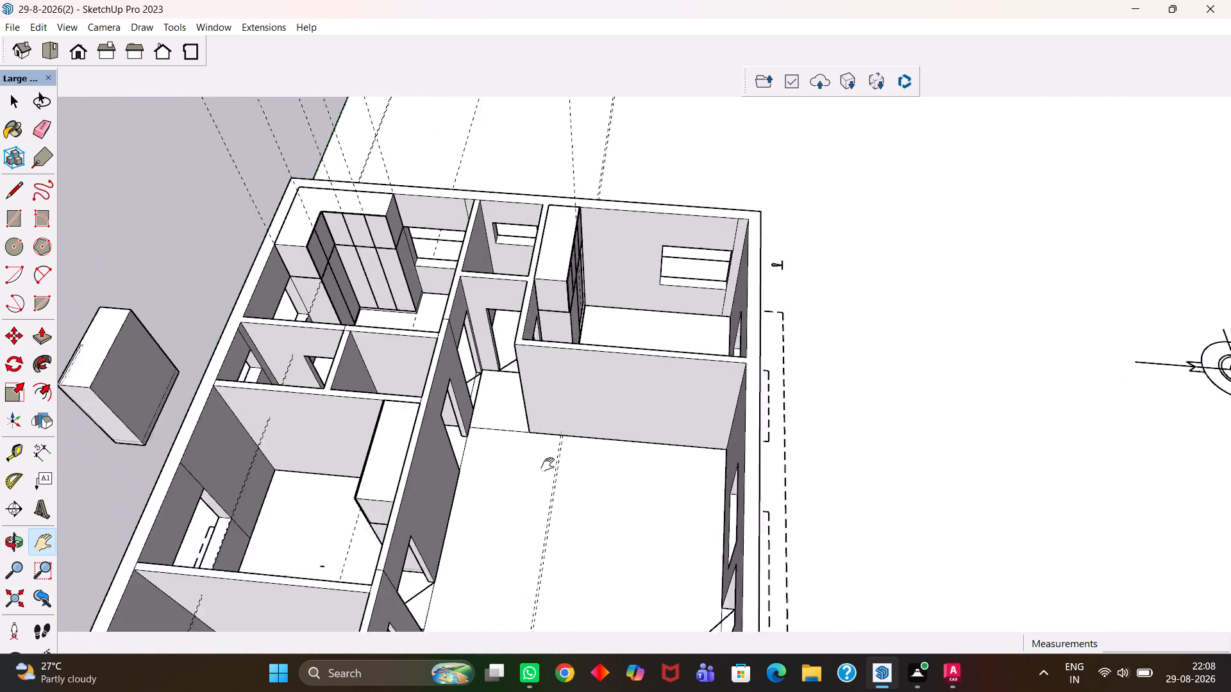
scroll(548, 465, "up", 4)
middle_click_drag(560, 475, 593, 448)
scroll(593, 448, "up", 2)
key("t")
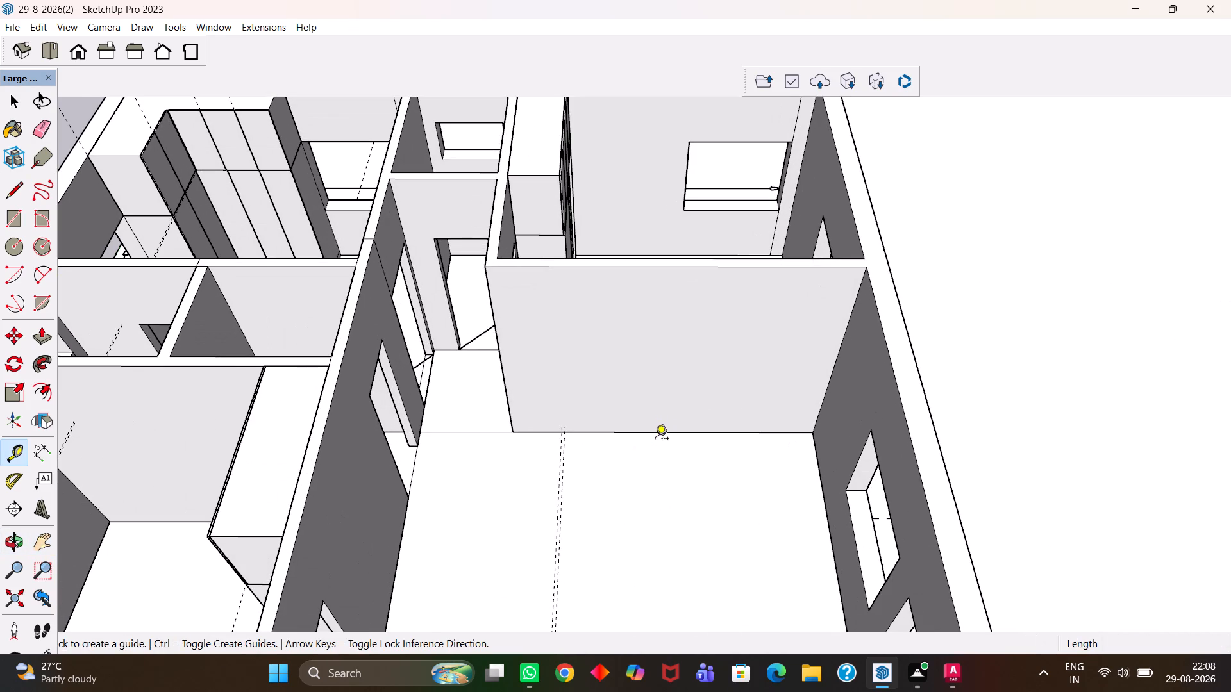
left_click(656, 430)
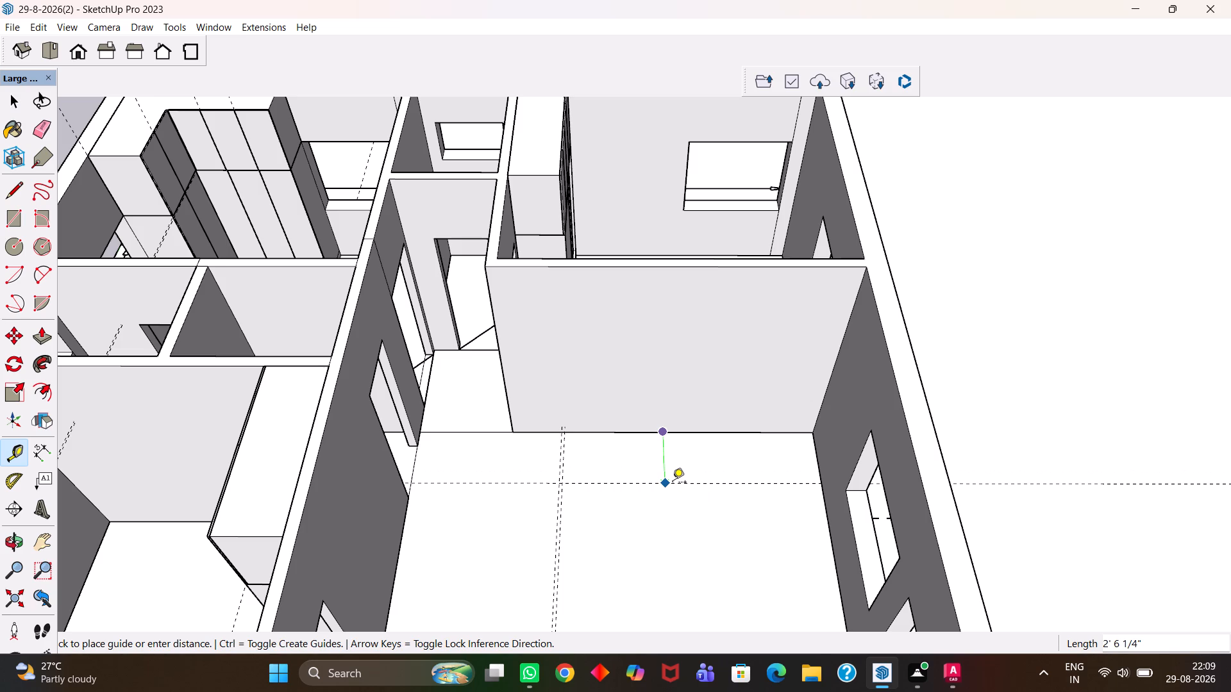
type("1'")
key("Return")
Place a lengthwise guide through the end wall's free corner at the passage, about 12' 10 3/4" from the hall's outer window wall.
scroll(674, 477, "up", 5)
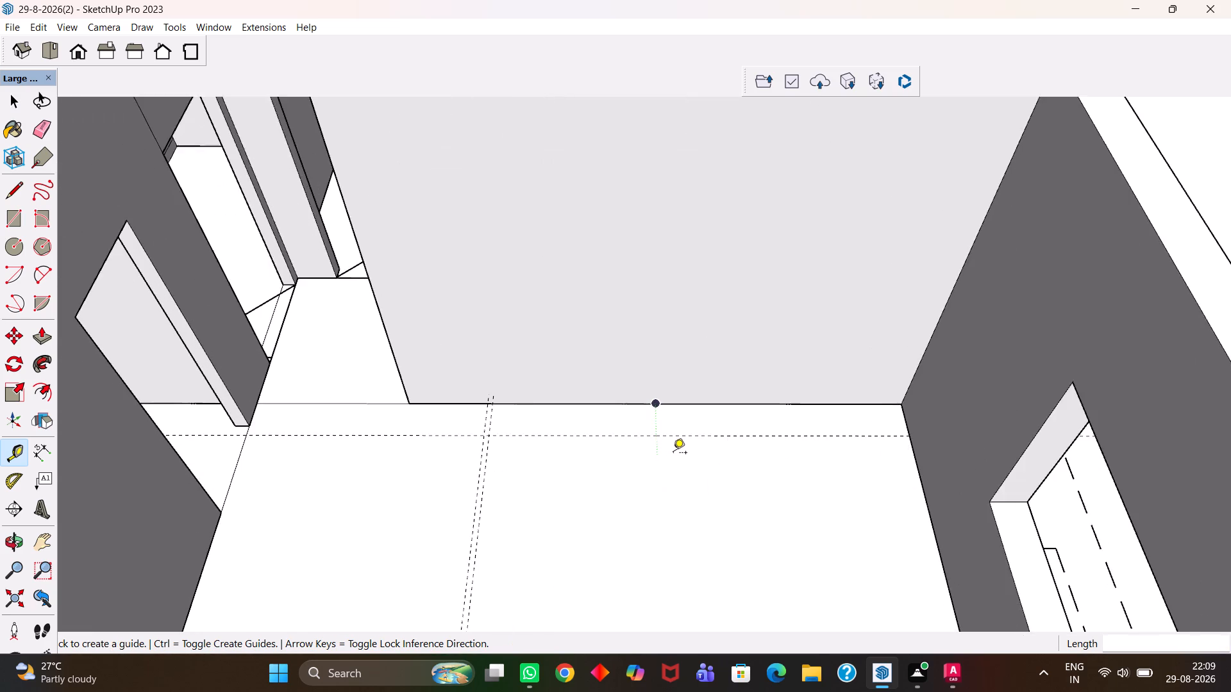
middle_click_drag(673, 454, 684, 551)
left_click(910, 473)
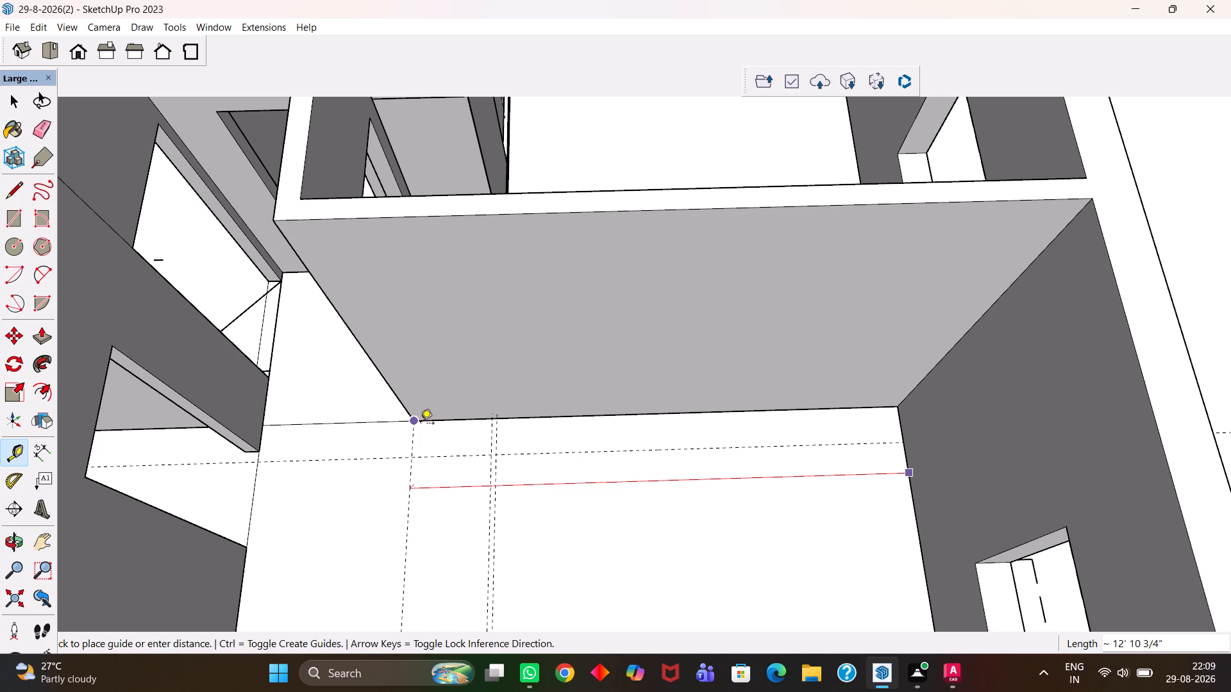
left_click(421, 424)
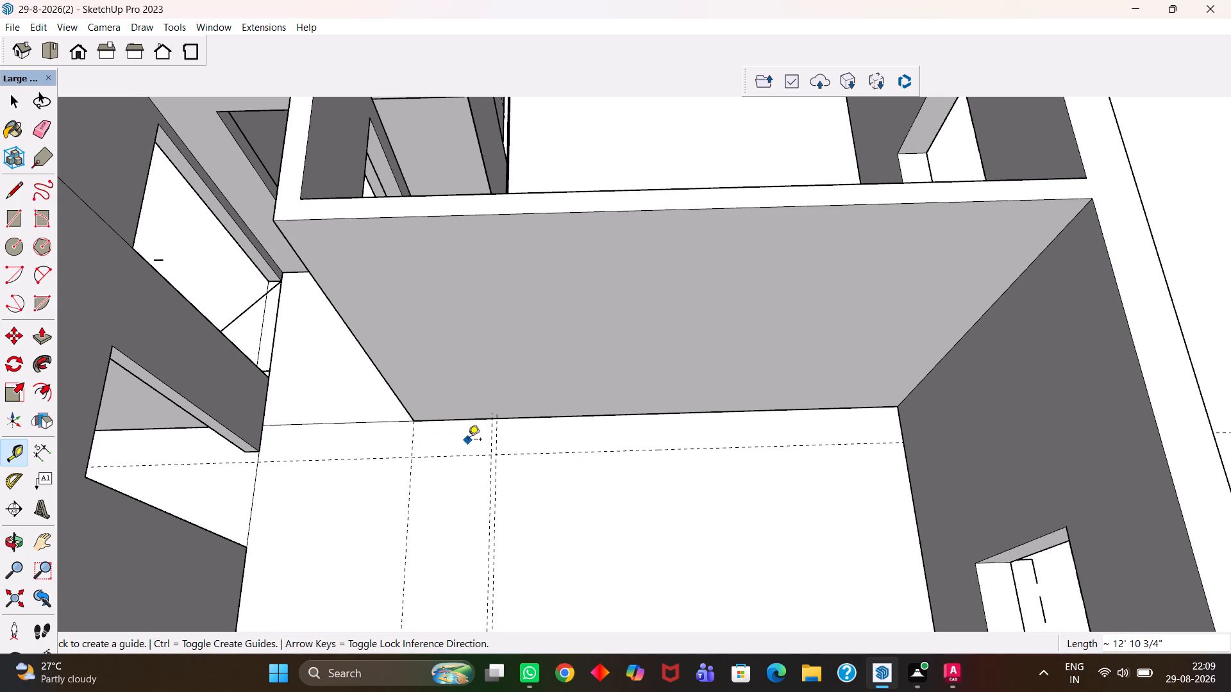
Delete the old pair of closely spaced lengthwise guides from the large hall floor.
scroll(476, 449, "up", 3)
key("e")
left_click_drag(500, 449, 487, 440)
left_click(500, 442)
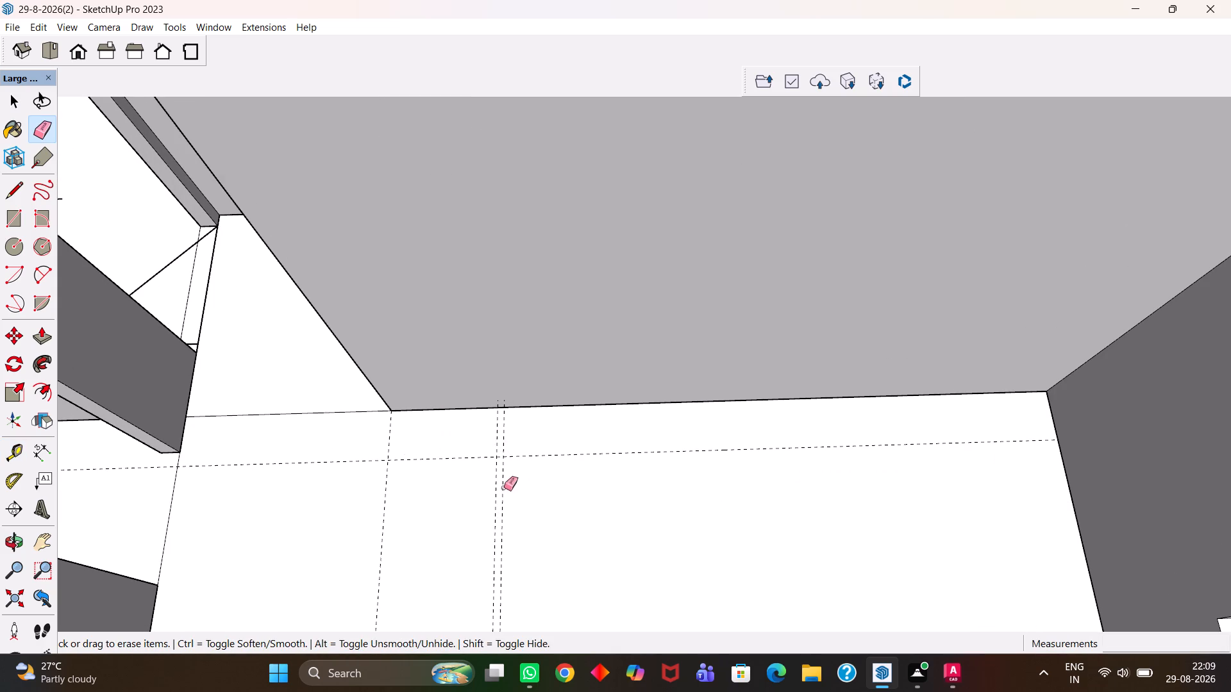
key("space")
double_click(504, 495)
key("Delete")
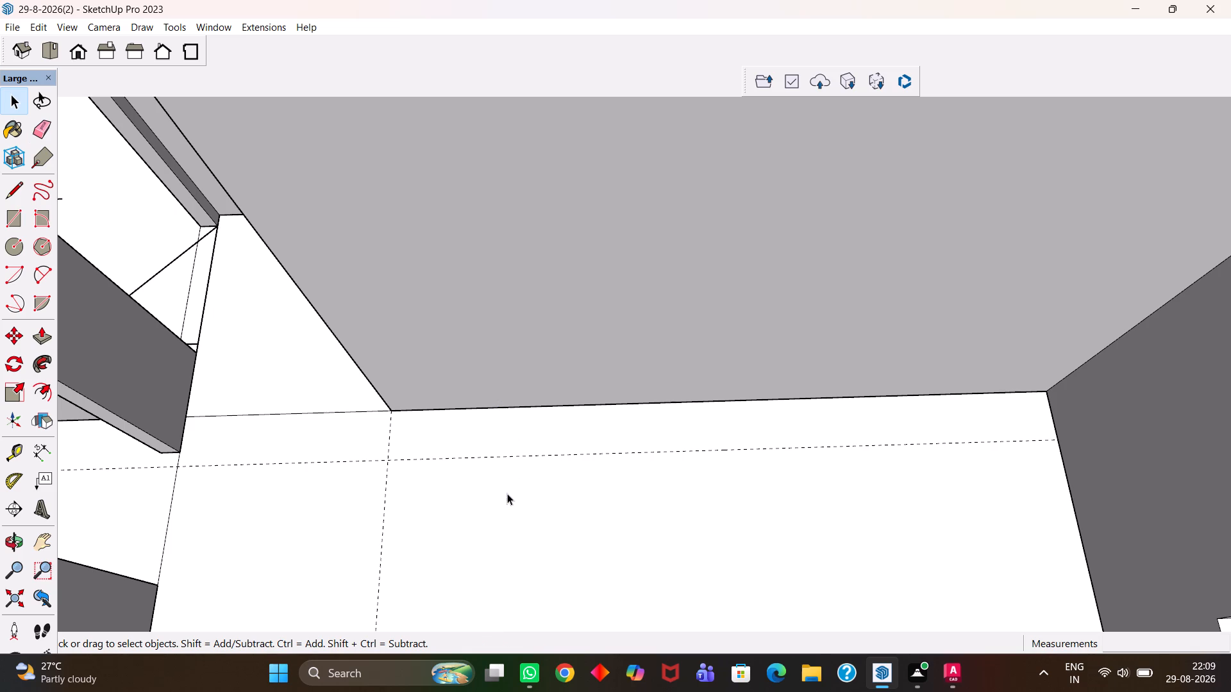
left_click(523, 438)
Add a parallel guide 2' from the passage corner guide, towards the hall's outer window wall.
scroll(519, 440, "down", 5)
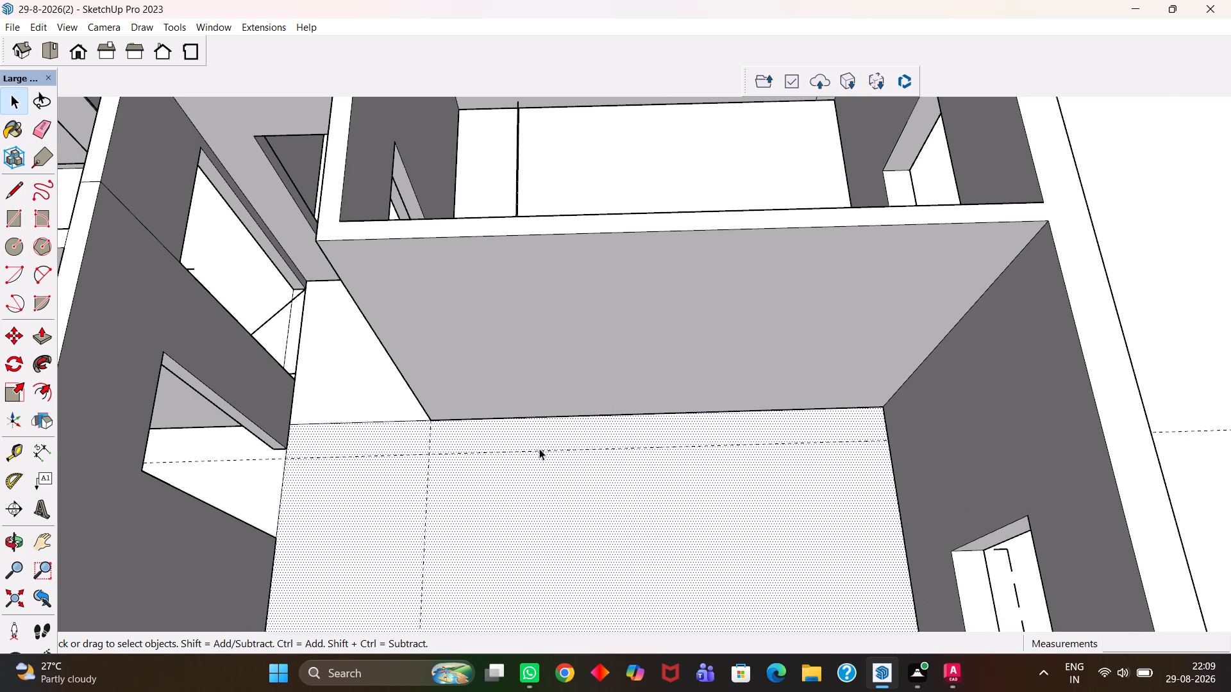
scroll(429, 476, "up", 2)
key("t")
left_click(438, 504)
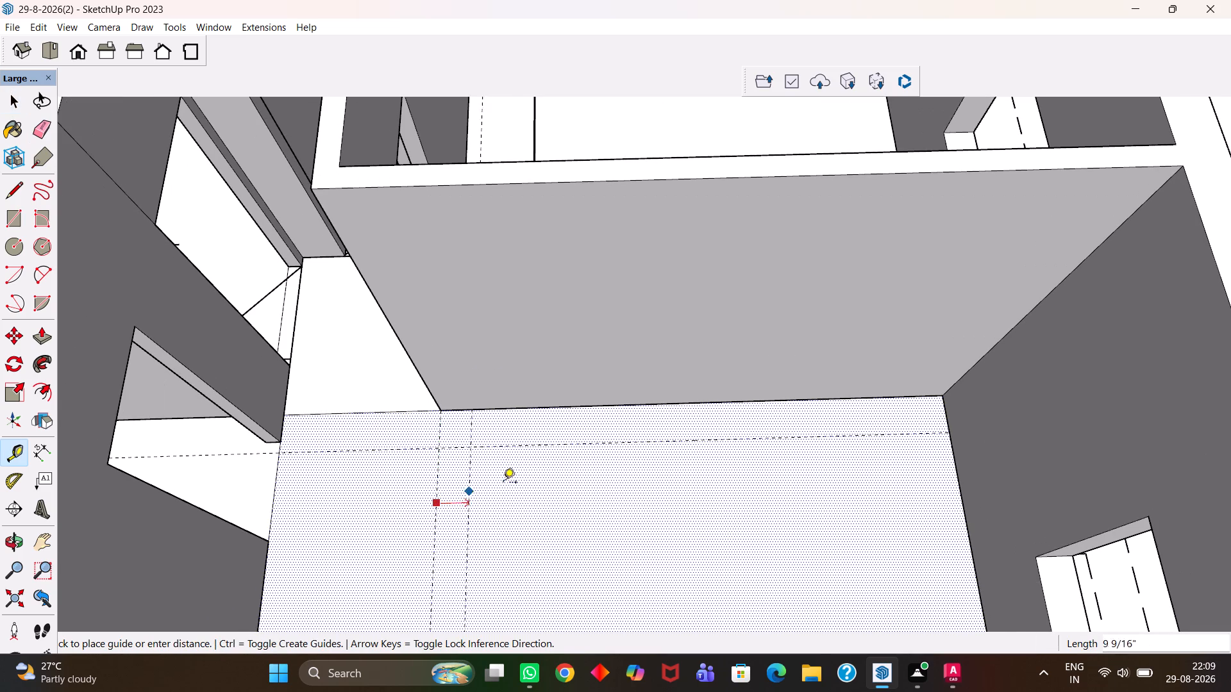
type("2'")
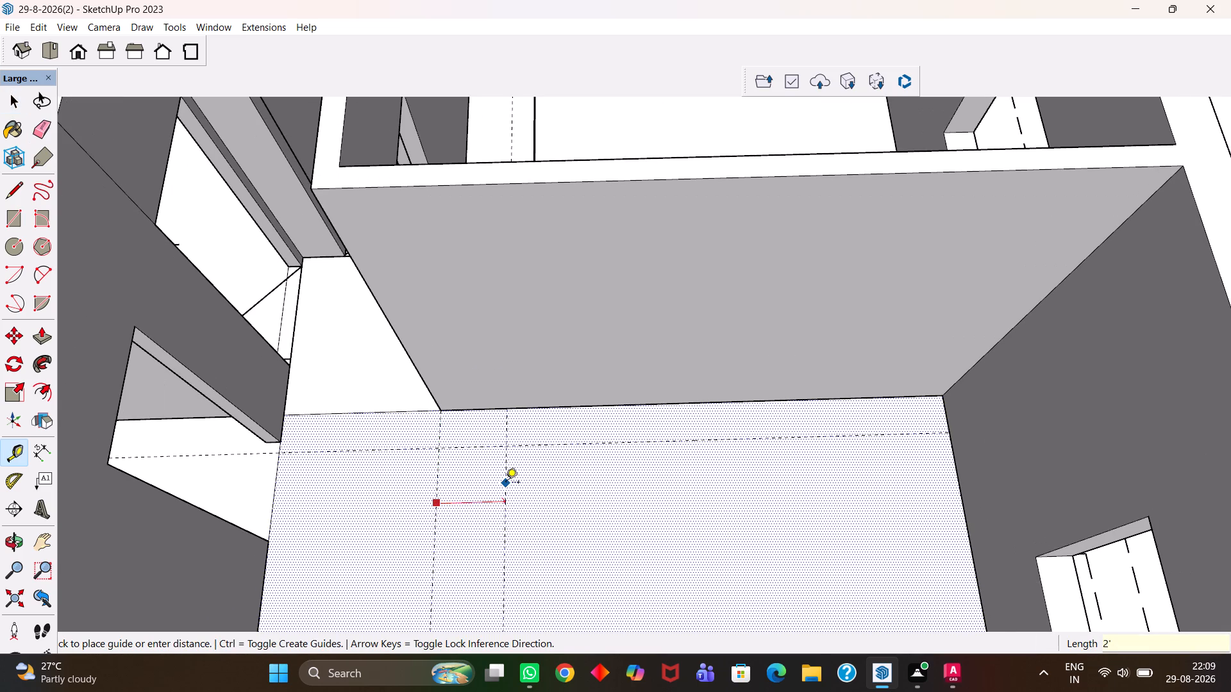
key("Return")
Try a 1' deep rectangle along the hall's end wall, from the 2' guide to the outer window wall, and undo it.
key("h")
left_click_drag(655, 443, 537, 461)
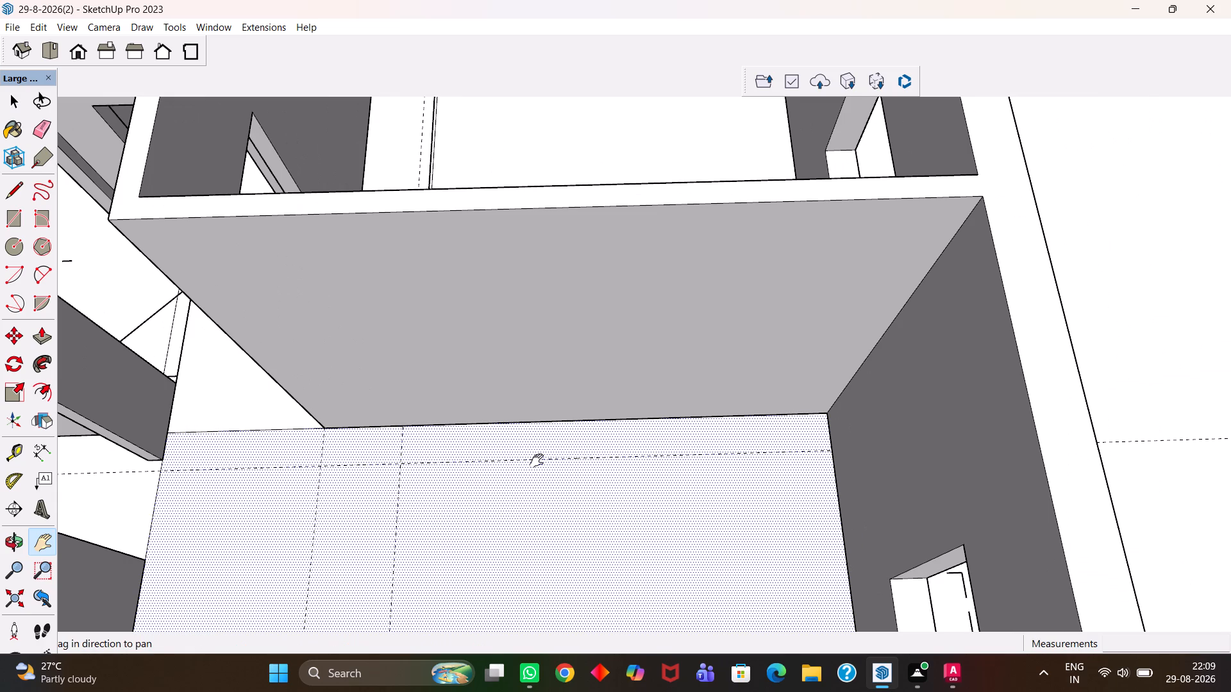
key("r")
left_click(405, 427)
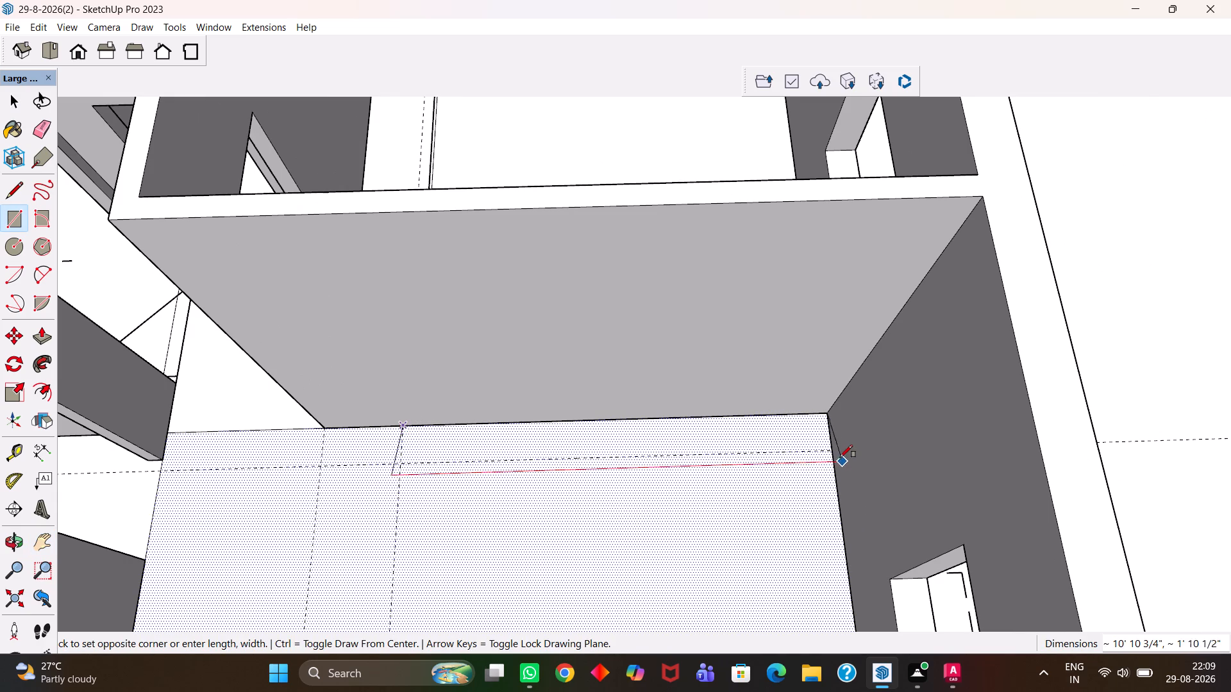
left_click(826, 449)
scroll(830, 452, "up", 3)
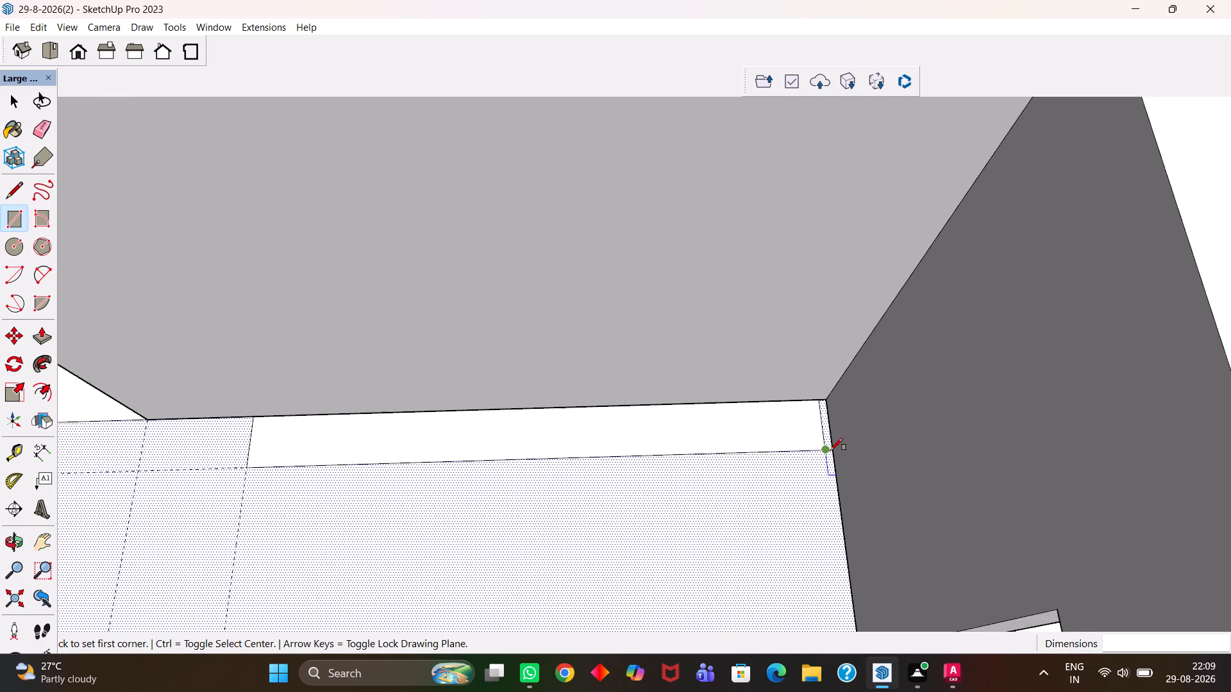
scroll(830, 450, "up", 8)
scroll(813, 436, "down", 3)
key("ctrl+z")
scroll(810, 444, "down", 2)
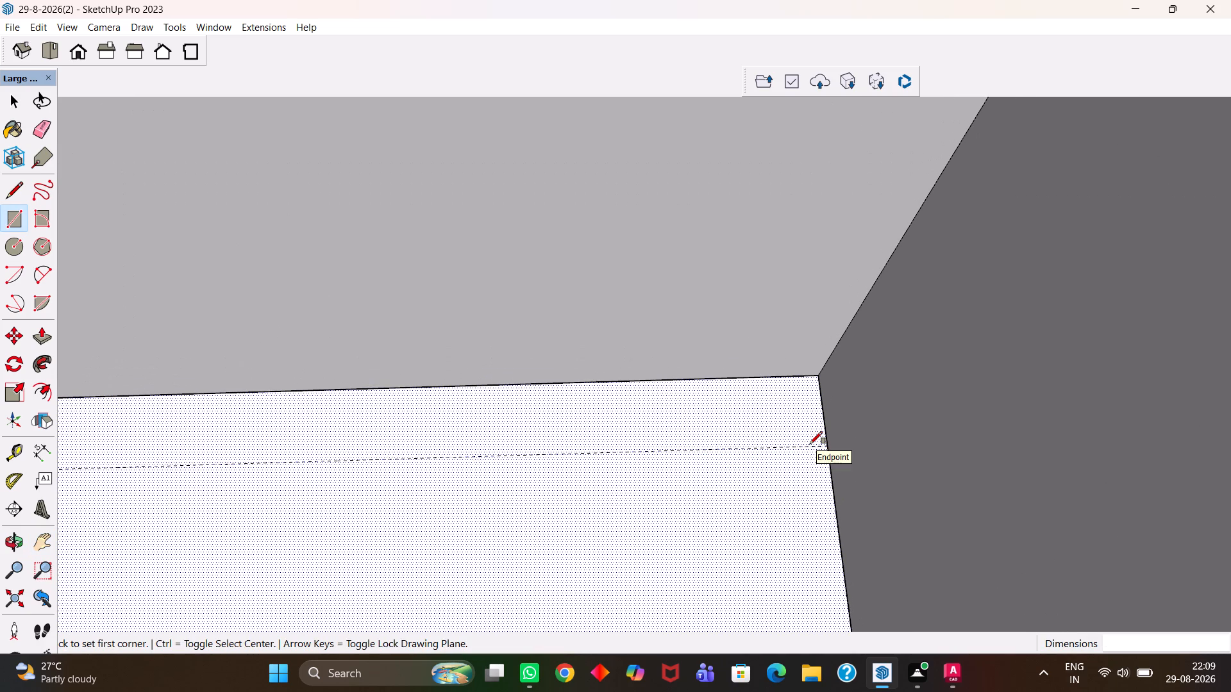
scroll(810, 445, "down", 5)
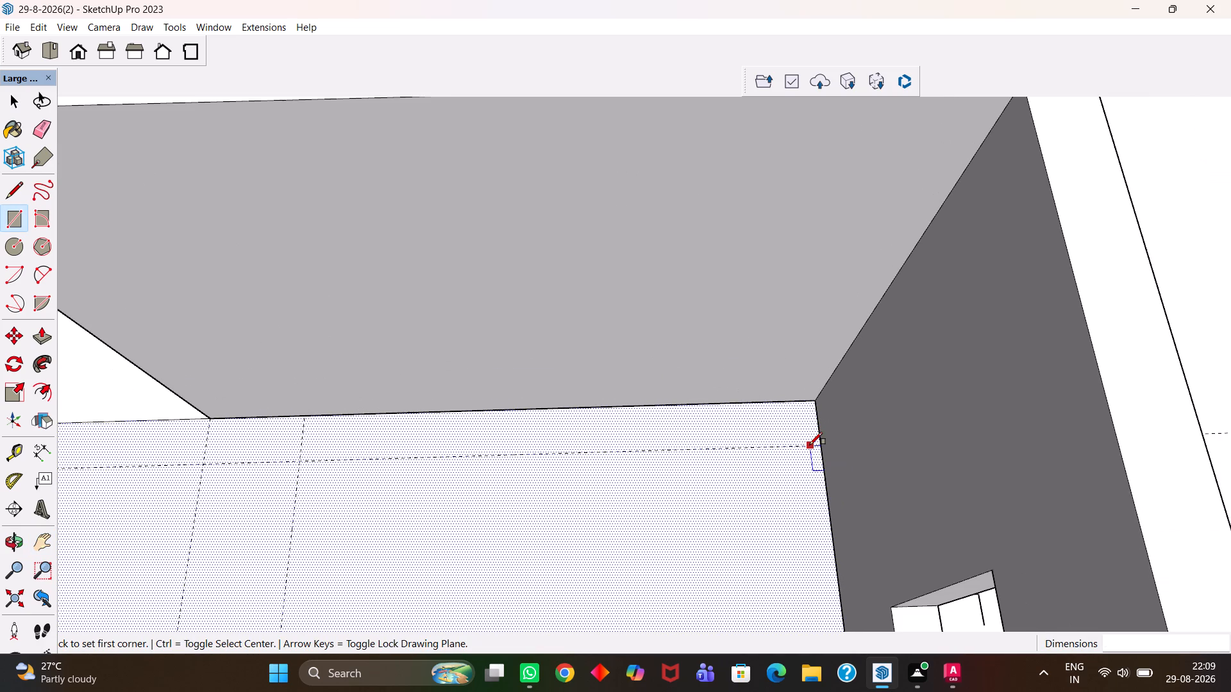
Draw a rectangle about 10' 10 3/4" by 1' along the hall's end wall, from the 2' guide to the outer window wall.
scroll(810, 445, "down", 7)
scroll(760, 445, "up", 2)
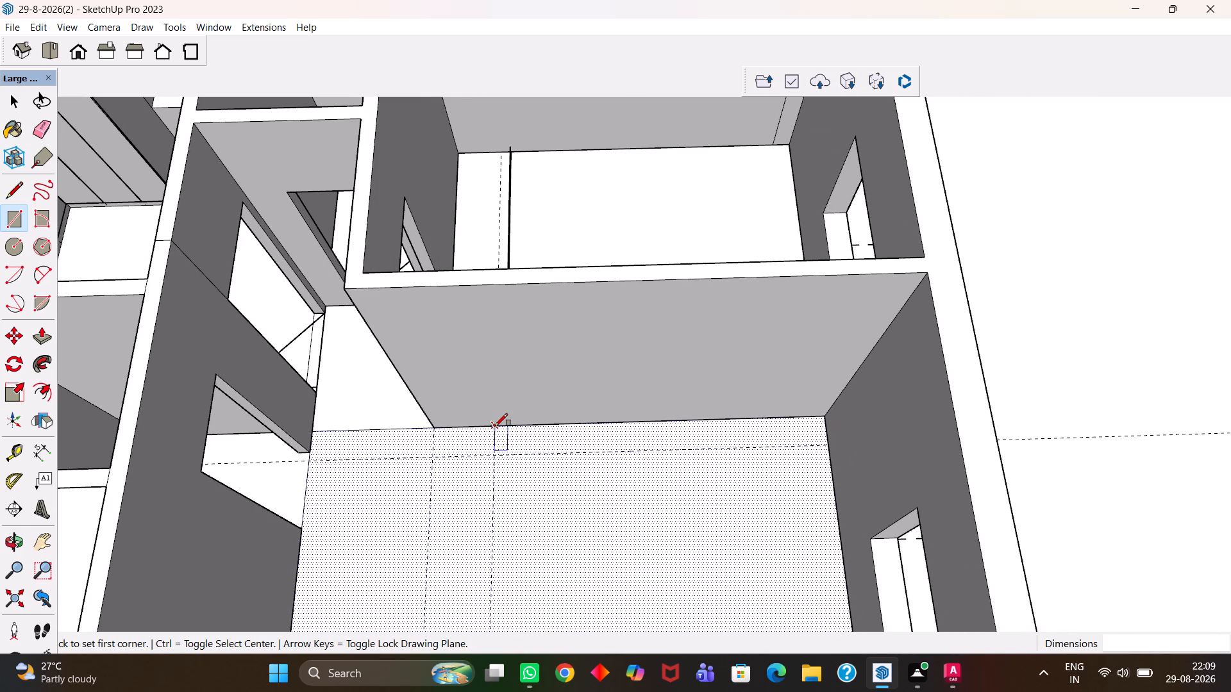
left_click(495, 426)
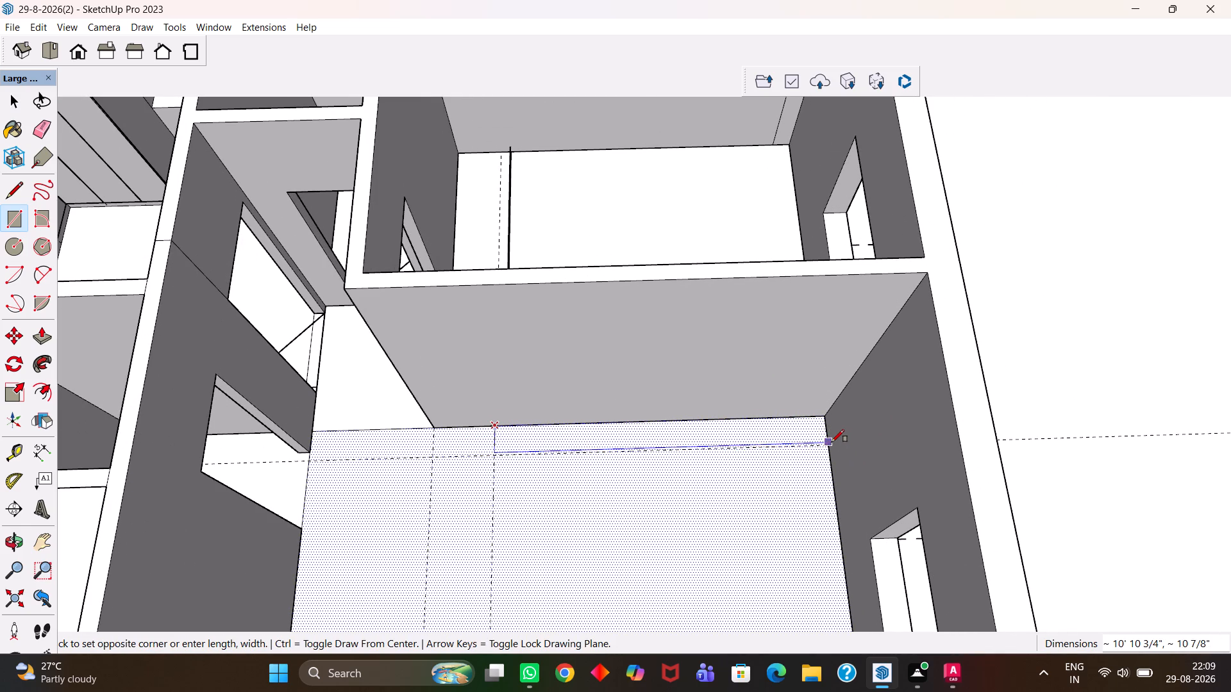
scroll(821, 446, "up", 4)
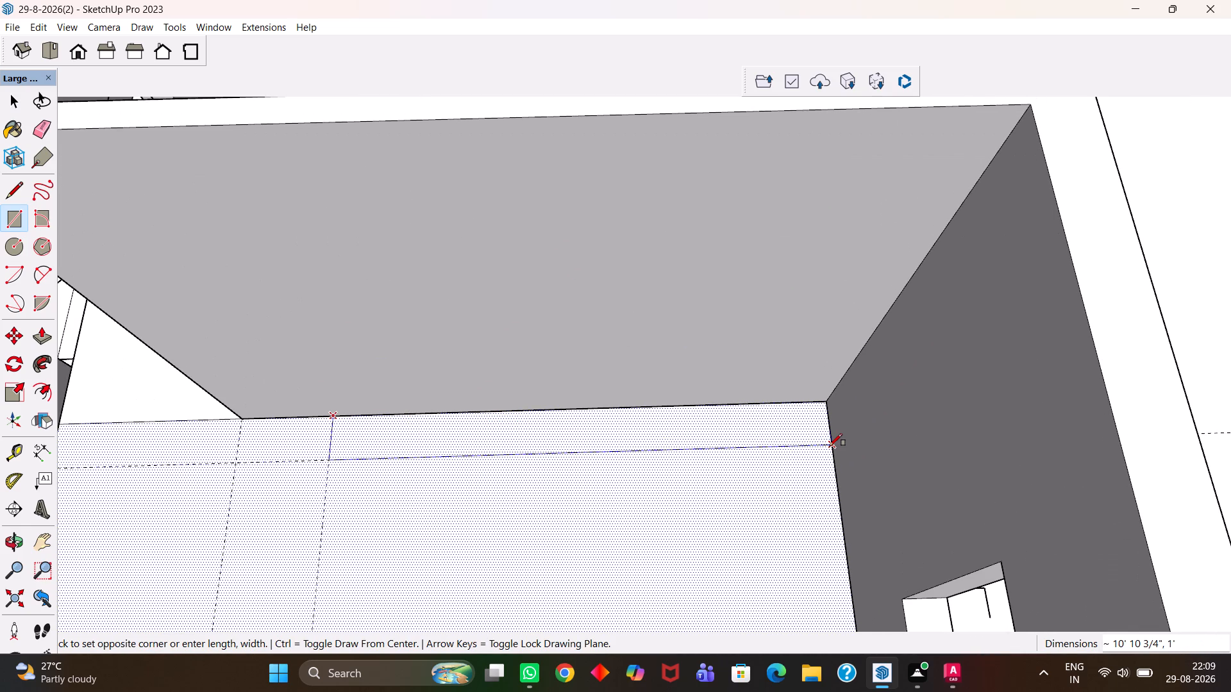
left_click(830, 446)
Copy the new floor rectangle about 37' away, onto the empty ground outside the house near the detached tall unit.
scroll(830, 446, "down", 7)
key("h")
scroll(780, 431, "down", 5)
left_click_drag(833, 445, 562, 495)
key("space")
scroll(540, 499, "down", 1)
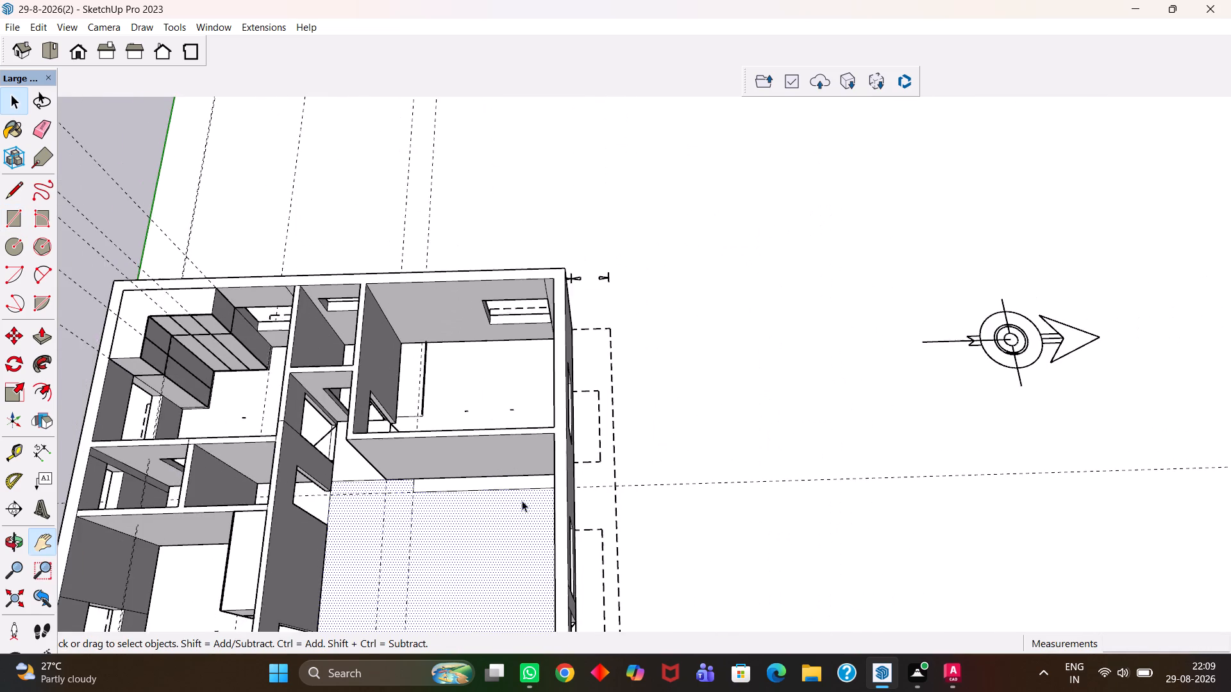
scroll(522, 500, "down", 4)
left_click(510, 485)
scroll(510, 485, "down", 4)
key("m")
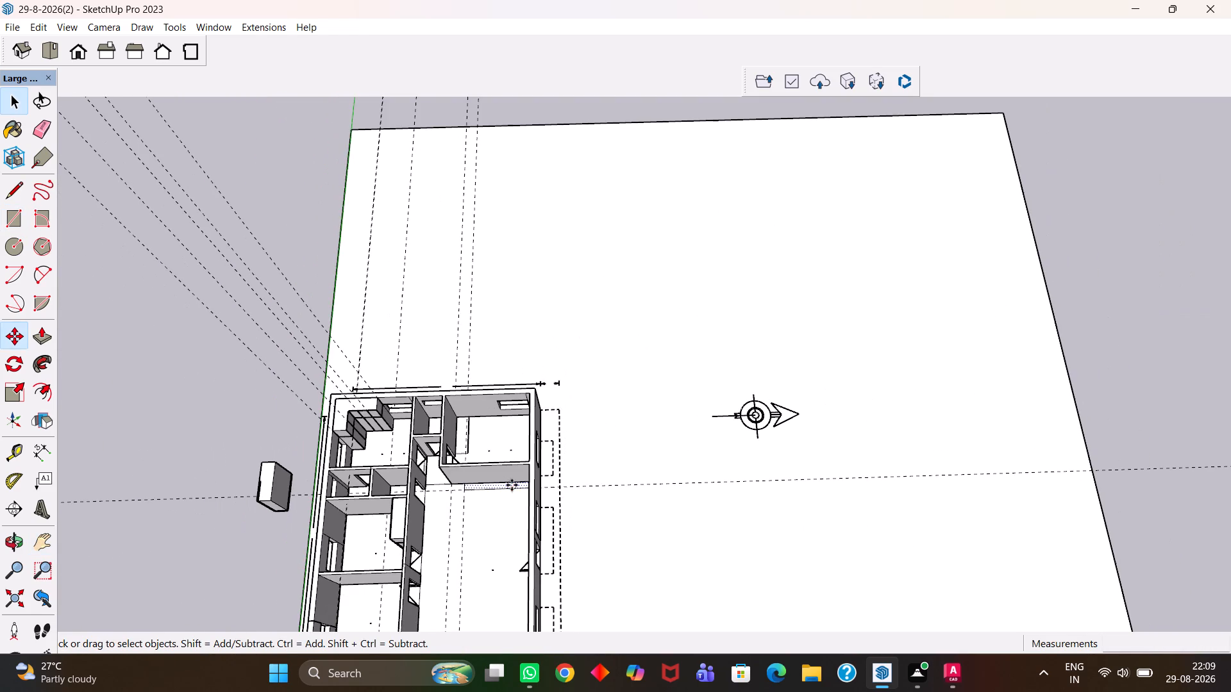
left_click(515, 486)
key("h")
scroll(459, 475, "down", 6)
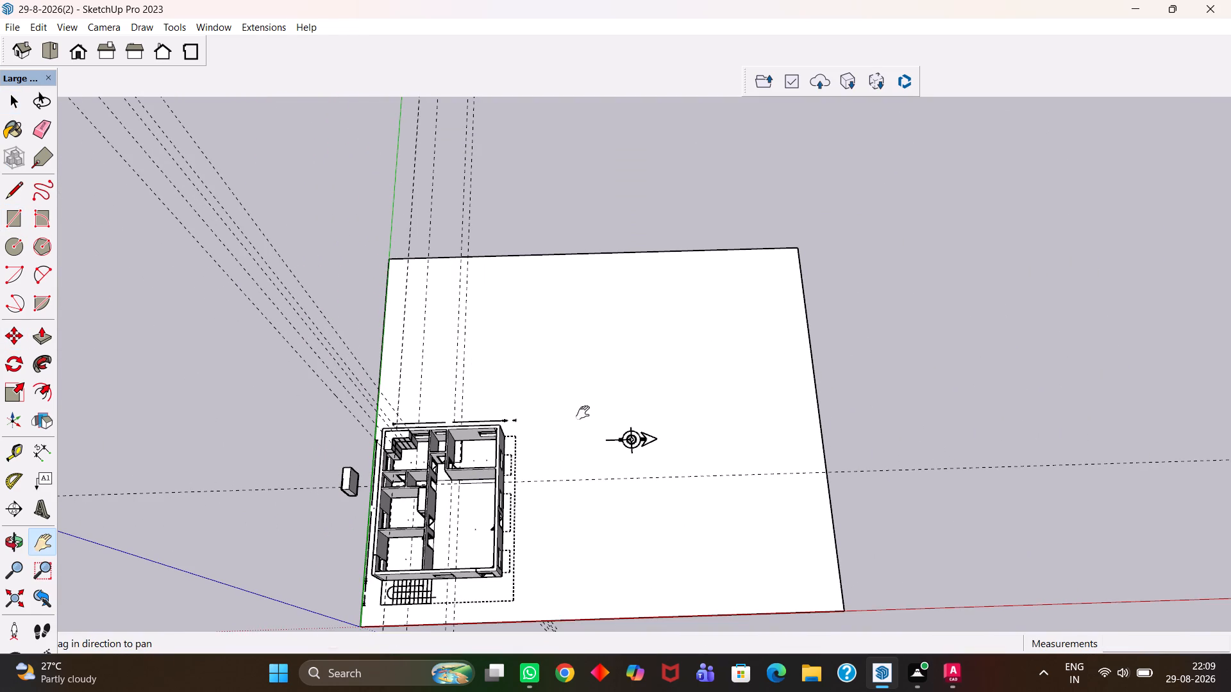
left_click_drag(394, 462, 608, 396)
scroll(562, 453, "up", 12)
key("Escape")
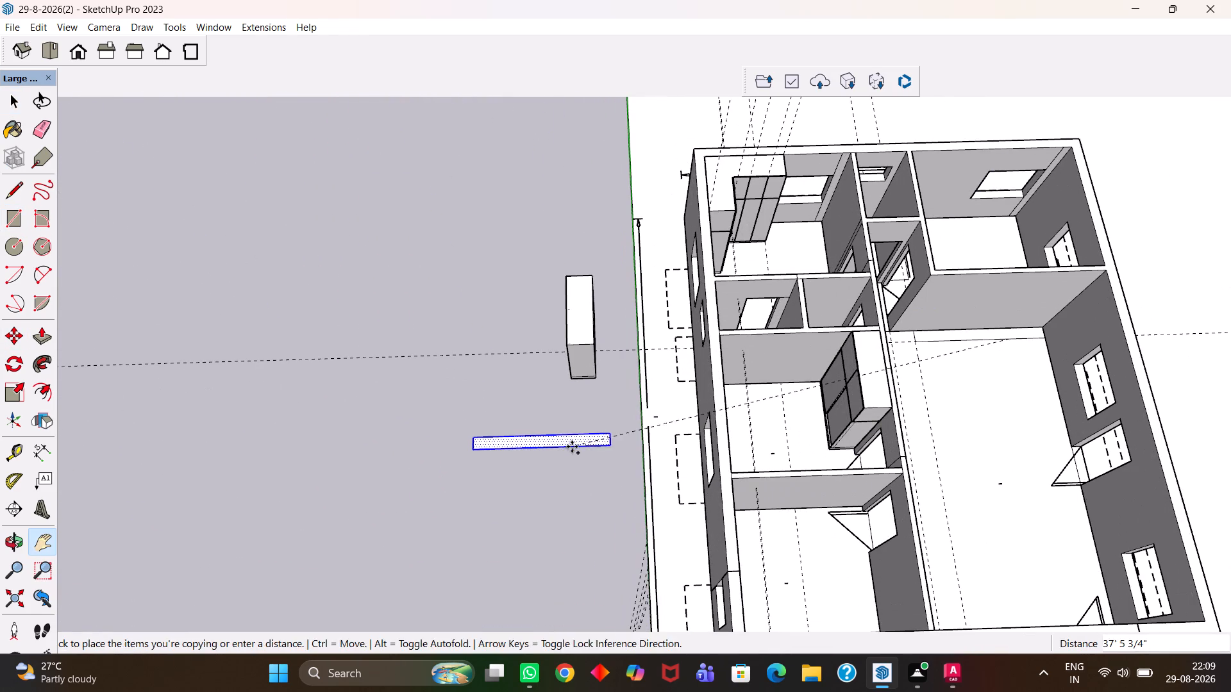
left_click(587, 445)
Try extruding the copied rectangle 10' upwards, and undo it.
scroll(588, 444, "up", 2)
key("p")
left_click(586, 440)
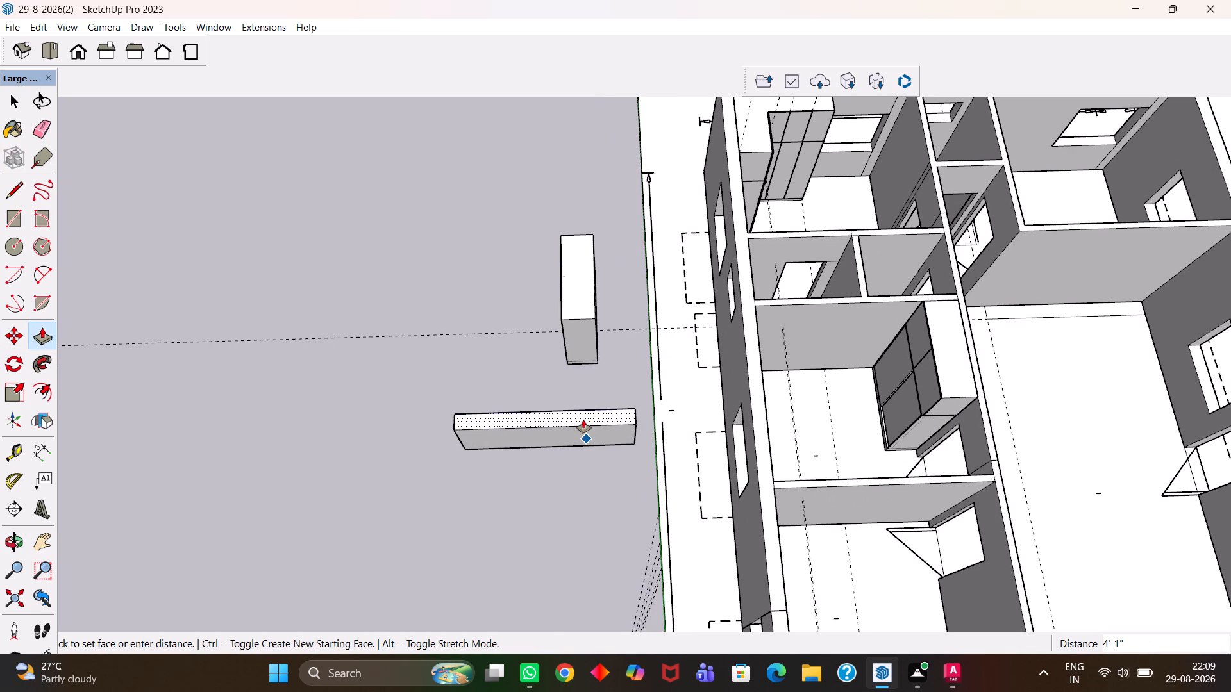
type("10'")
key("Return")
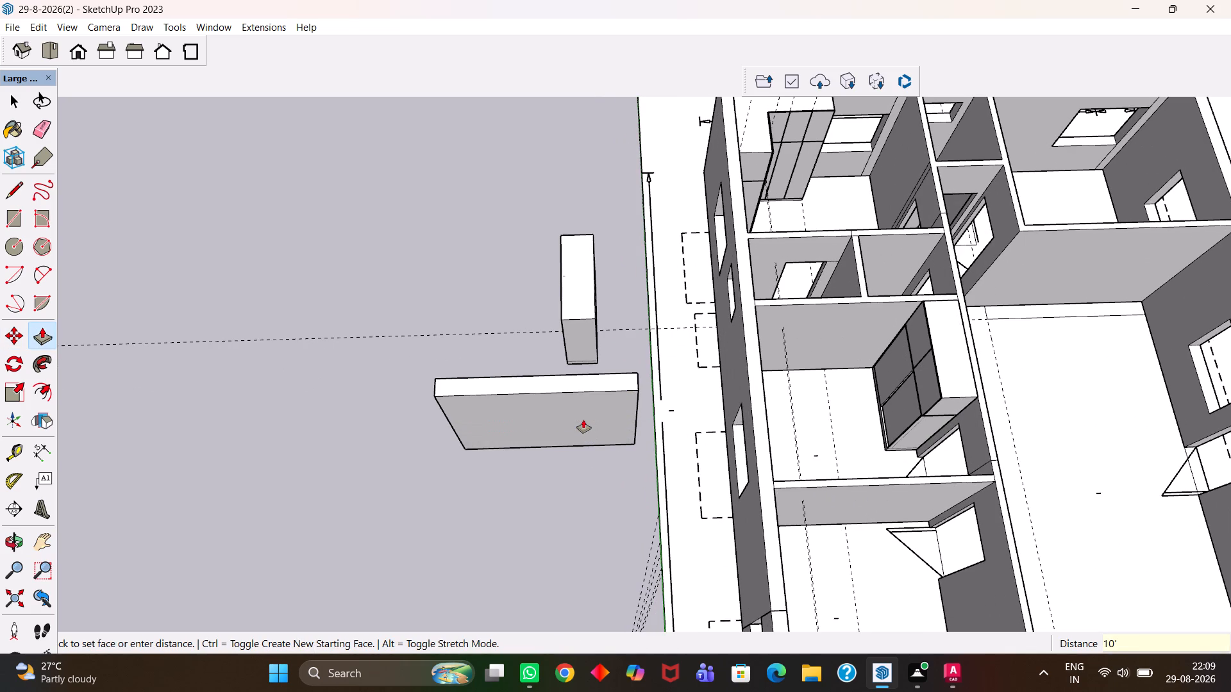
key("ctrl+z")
Extrude the copied rectangle 10" upwards into a long low box.
left_click(583, 437)
type("10\"")
key("Return")
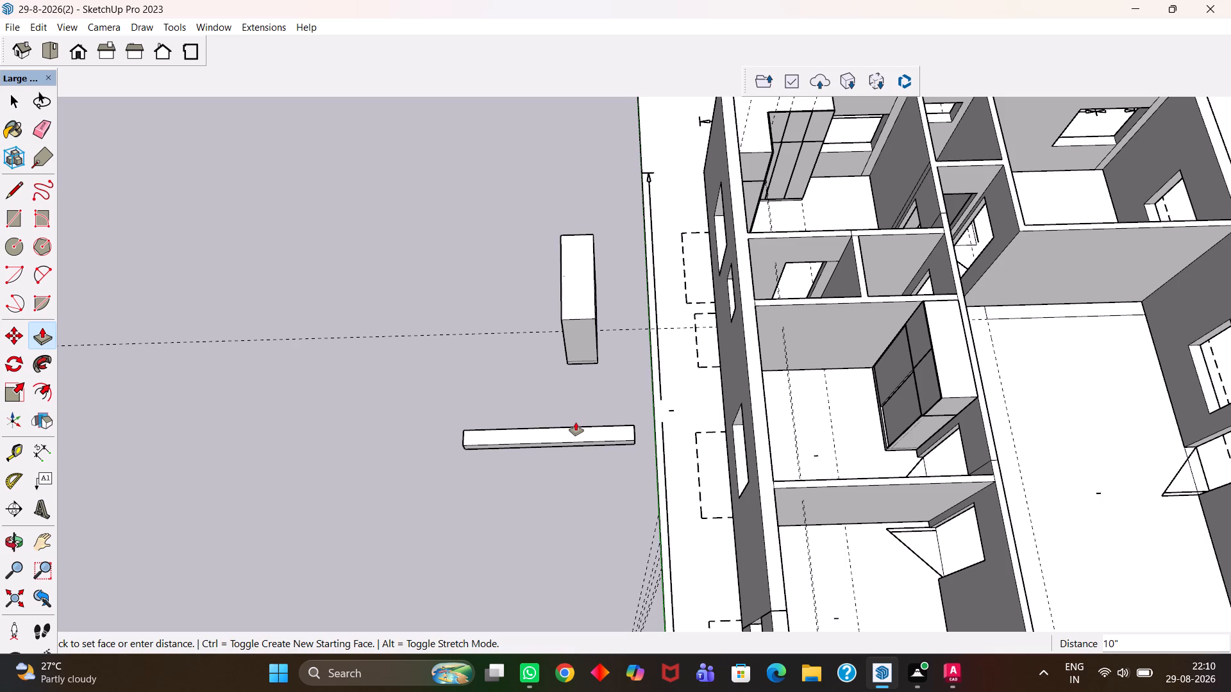
Select the whole long low box with all its faces and edges and make it a group.
scroll(569, 416, "up", 2)
scroll(568, 411, "down", 5)
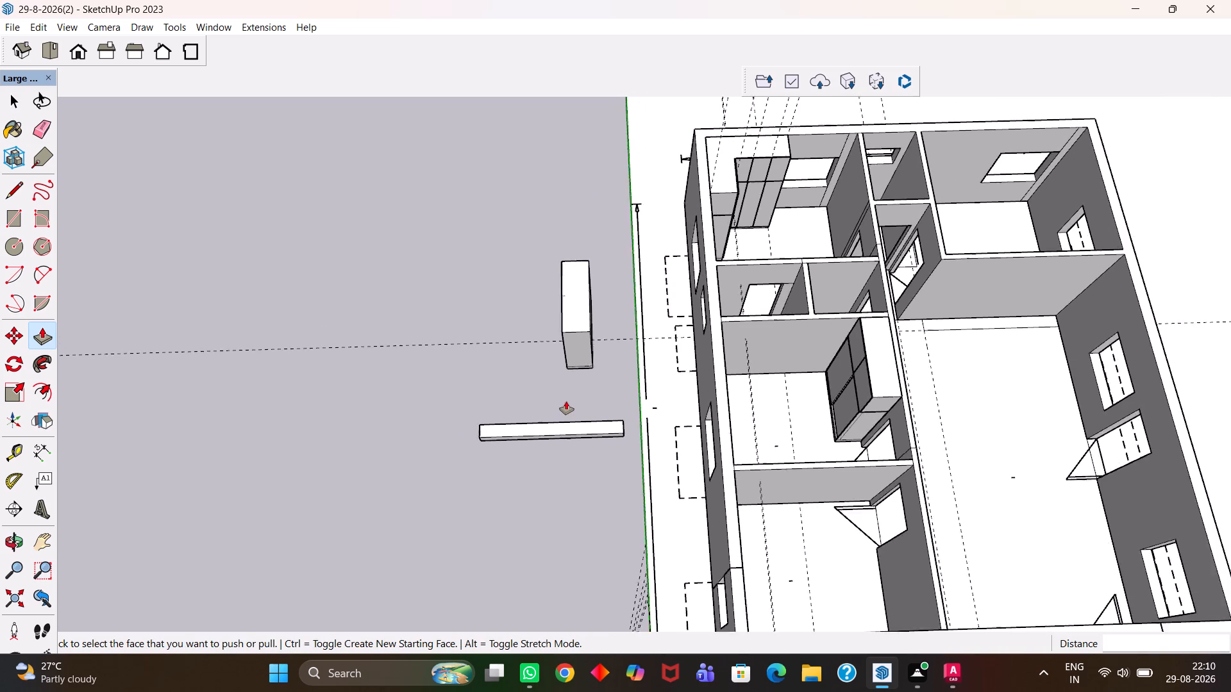
scroll(566, 401, "up", 2)
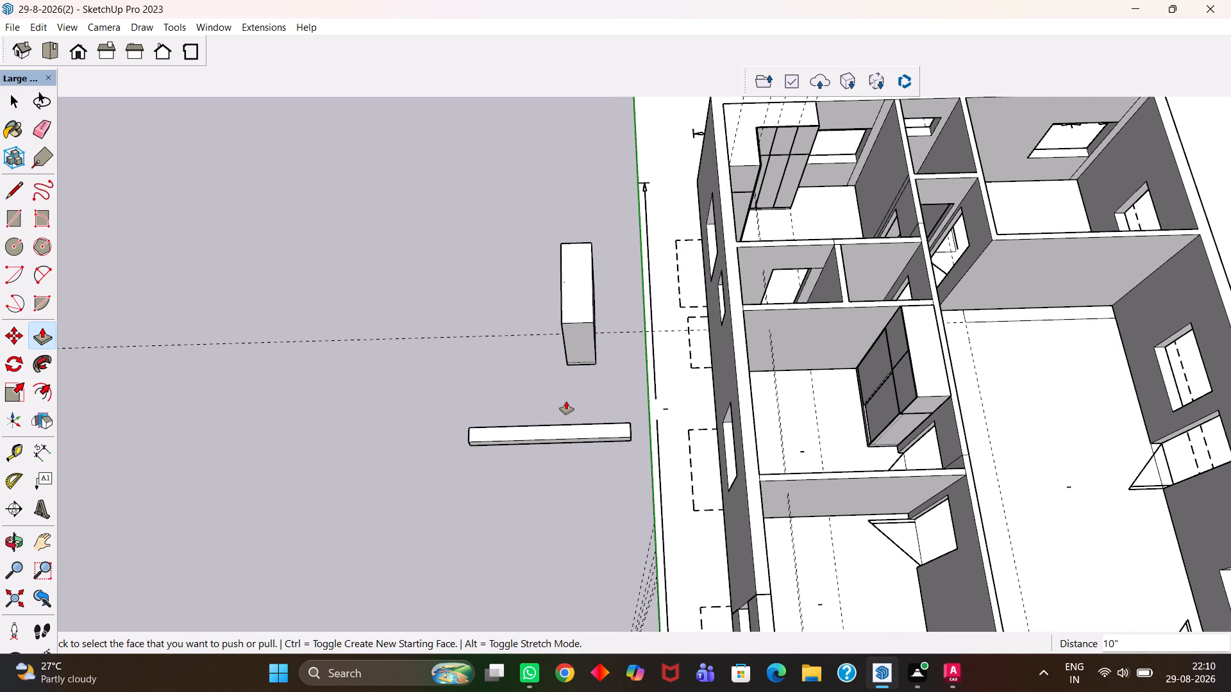
scroll(566, 401, "up", 1)
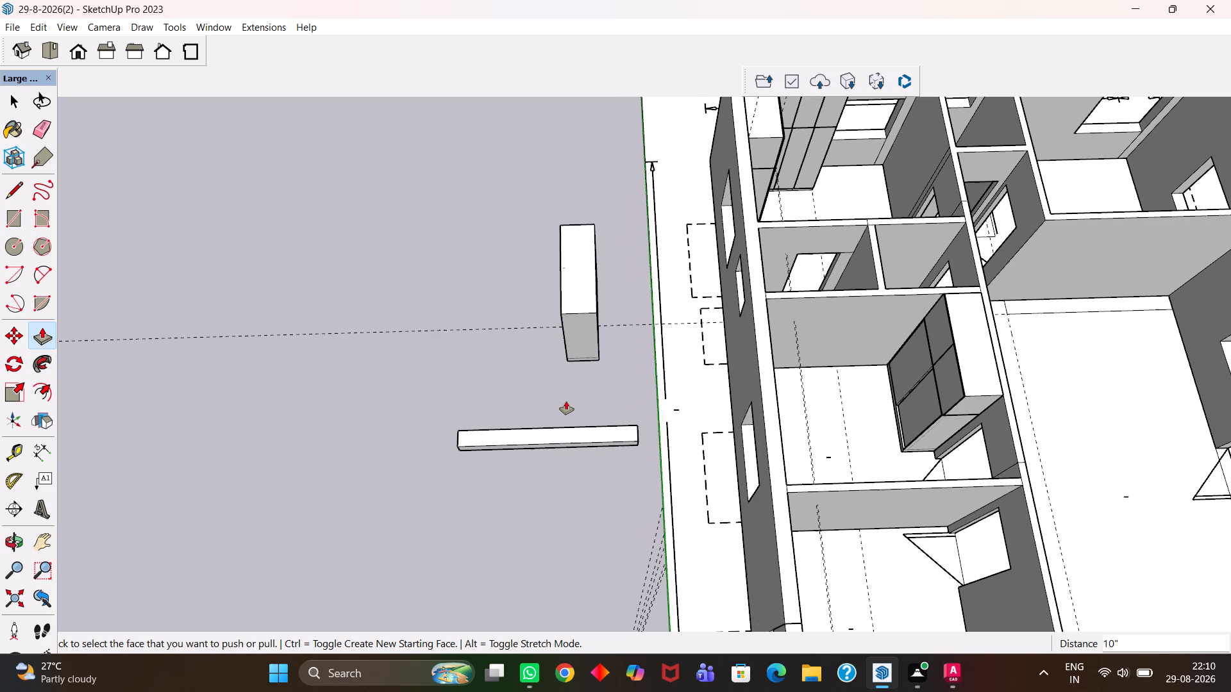
scroll(566, 401, "up", 5)
middle_click_drag(581, 491, 574, 450)
scroll(579, 486, "up", 4)
middle_click_drag(571, 480, 581, 400)
scroll(574, 397, "up", 3)
key("space")
triple_click(586, 424)
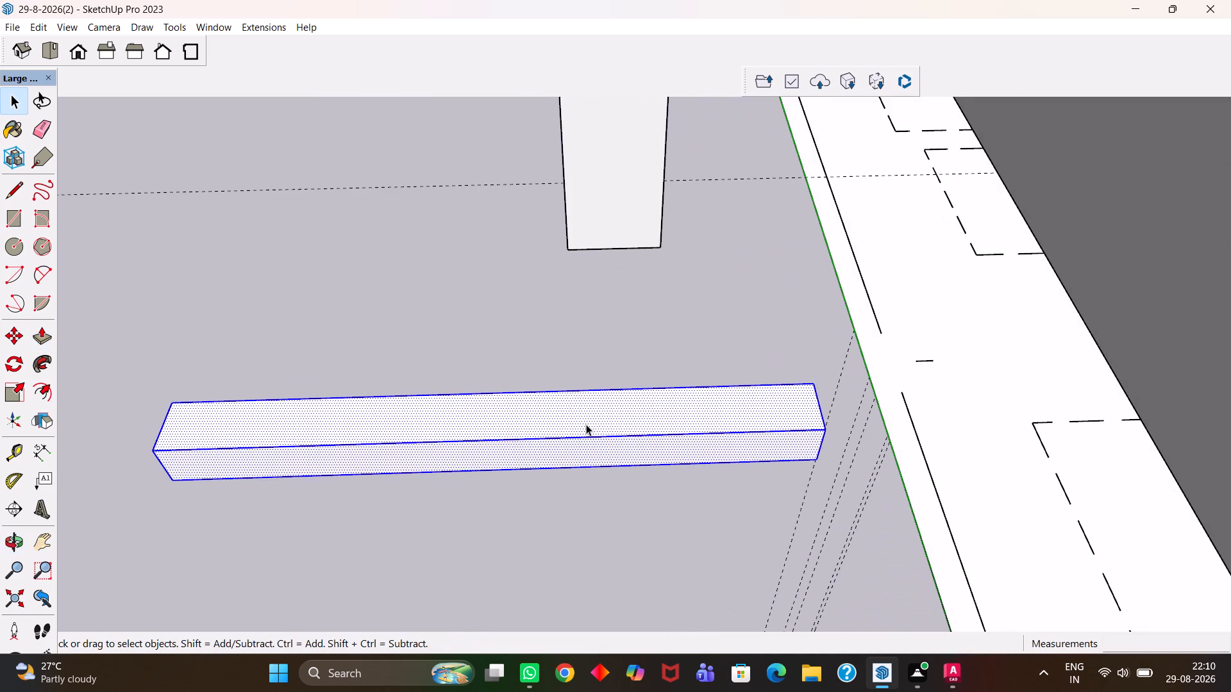
scroll(586, 424, "up", 3)
right_click(587, 426)
left_click(657, 268)
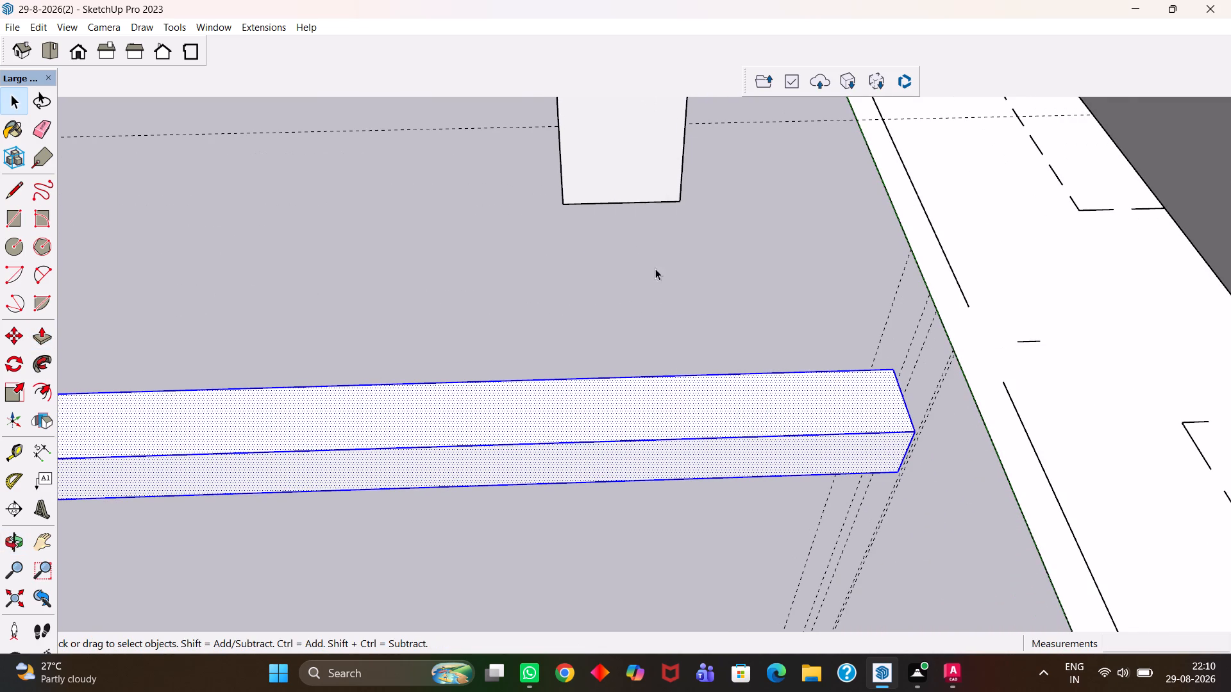
Place a guide across the box's front face near its middle, about 5' 7 1/2" from the end farther from the house.
scroll(583, 373, "down", 4)
middle_click_drag(556, 421, 569, 386)
scroll(556, 421, "up", 1)
key("h")
scroll(569, 389, "up", 1)
left_click_drag(443, 413, 613, 408)
scroll(374, 445, "up", 2)
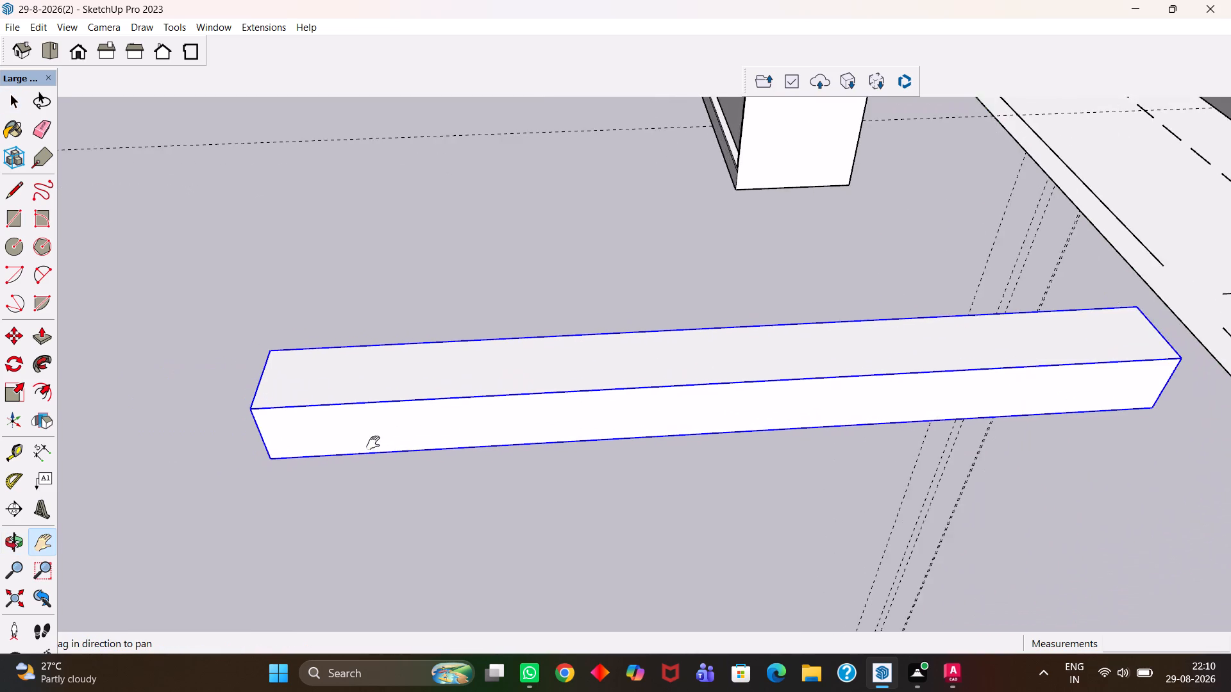
middle_click_drag(366, 441, 405, 406)
scroll(423, 386, "up", 1)
key("h")
scroll(392, 413, "down", 9)
left_click_drag(708, 384, 611, 436)
scroll(464, 455, "up", 2)
left_click_drag(399, 452, 653, 422)
scroll(510, 442, "up", 5)
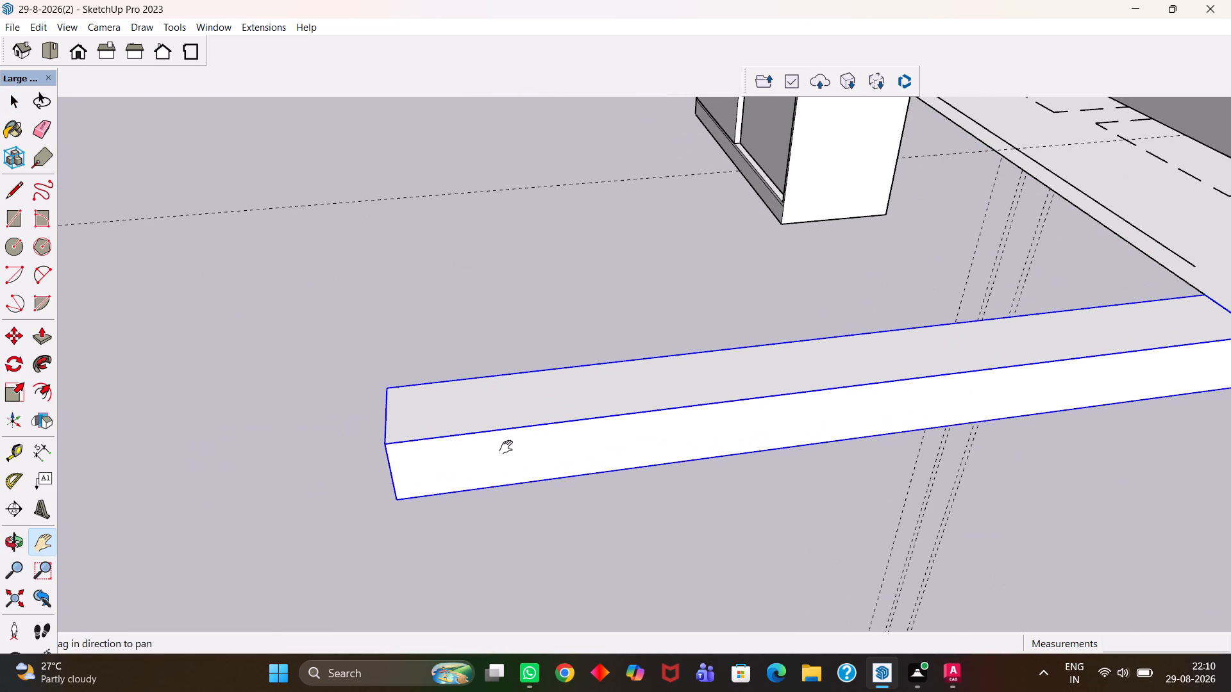
key("t")
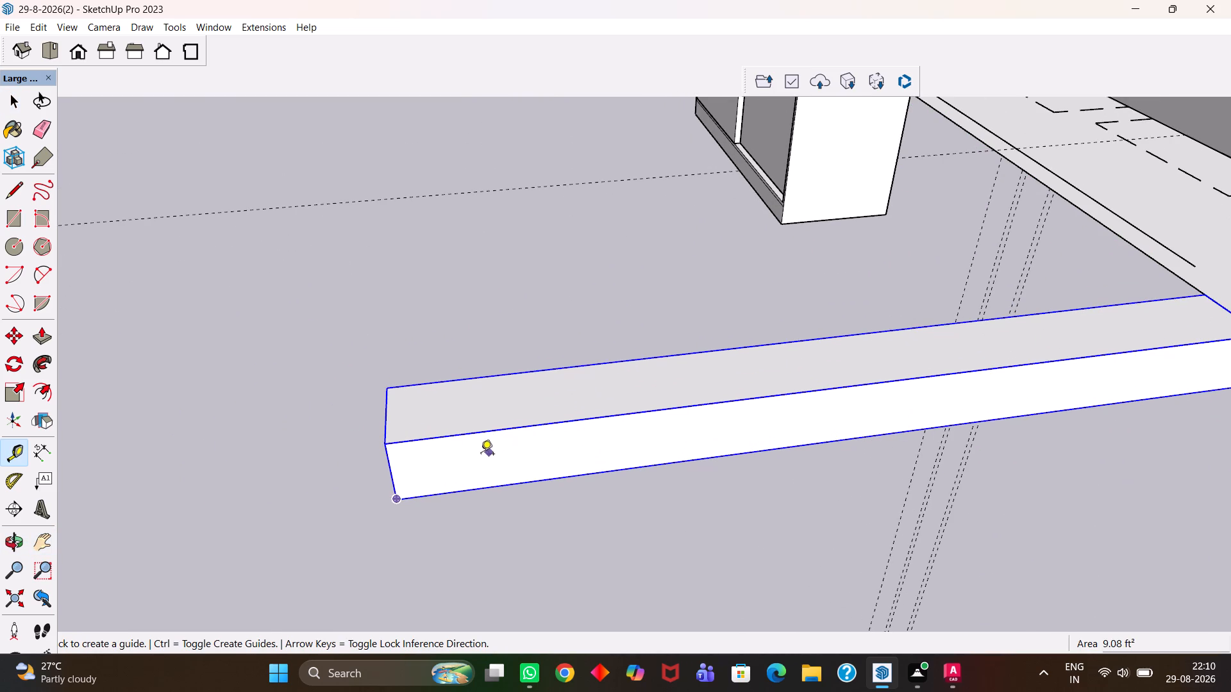
left_click(392, 473)
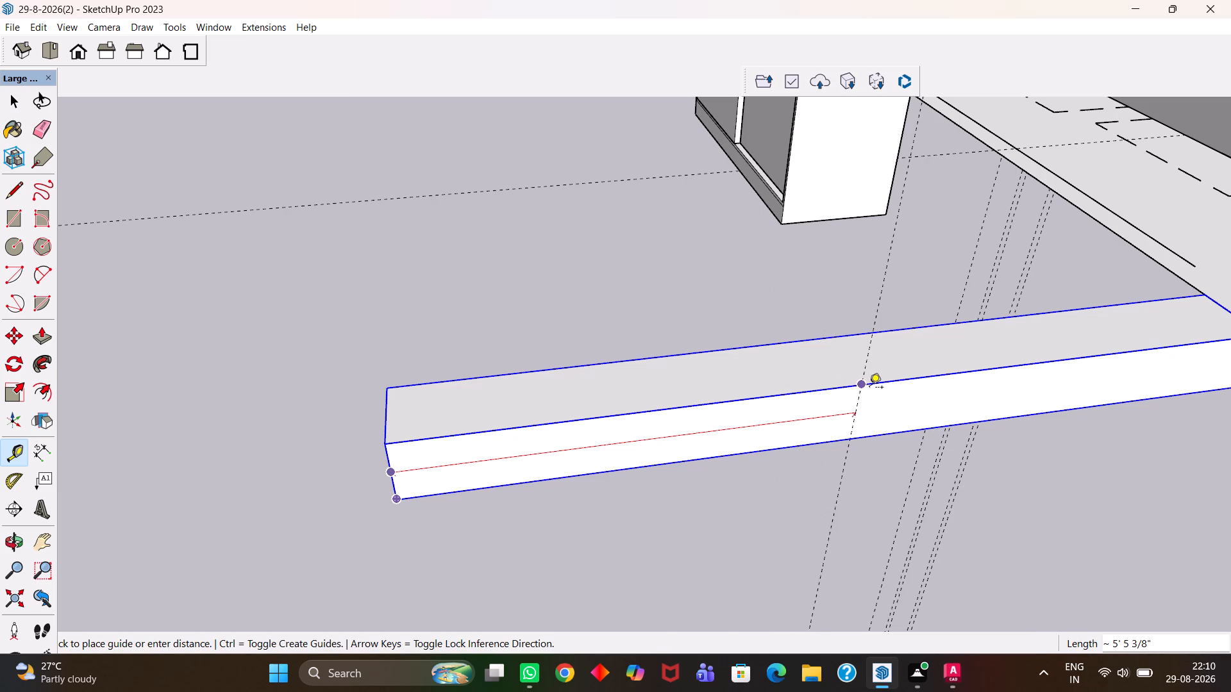
key("h")
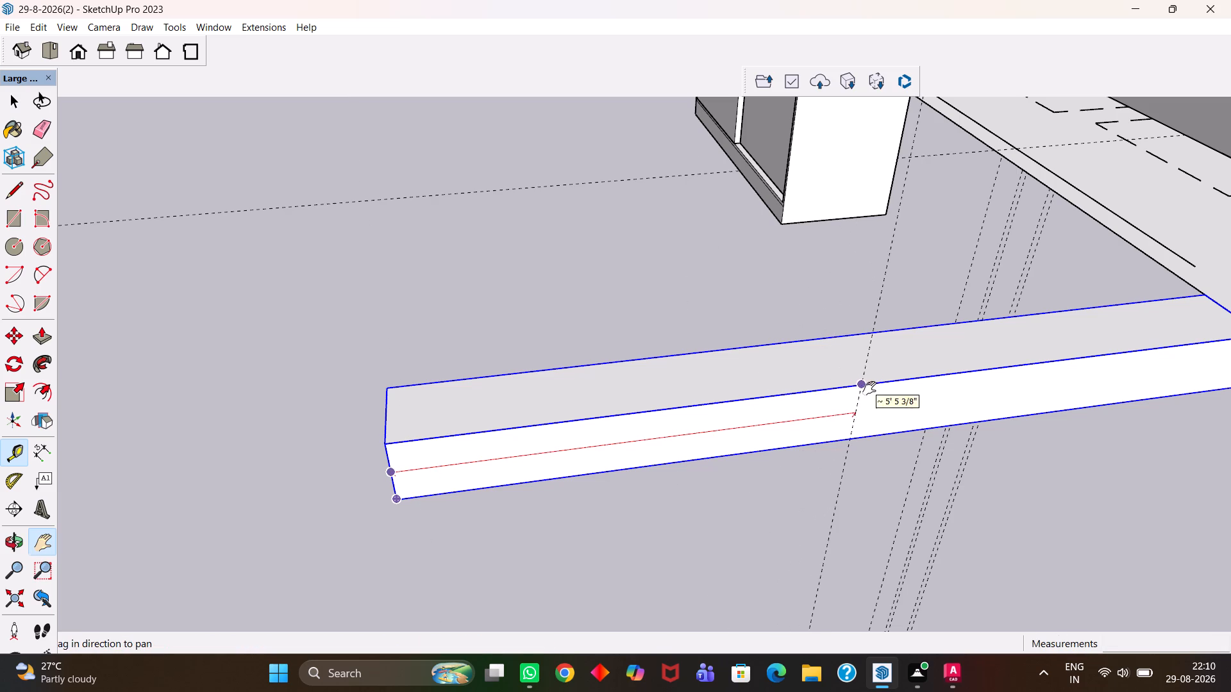
left_click_drag(885, 388, 760, 404)
scroll(713, 414, "down", 5)
middle_click_drag(716, 431, 681, 429)
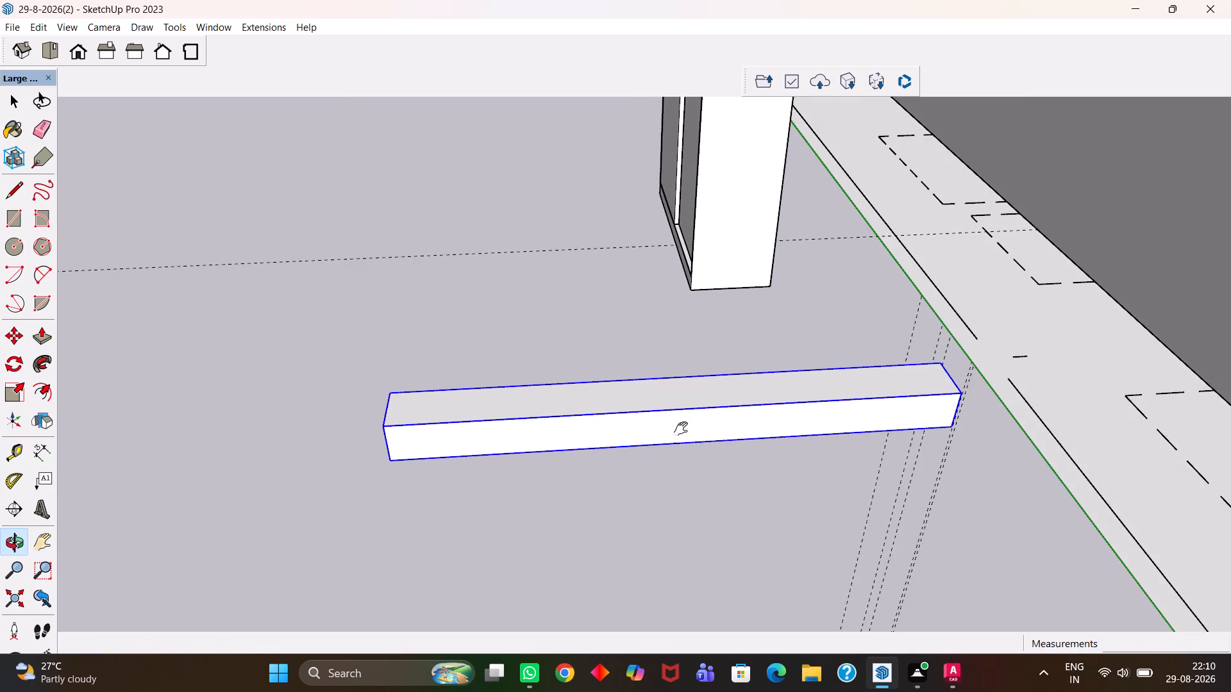
left_click_drag(708, 439, 663, 435)
key("Escape")
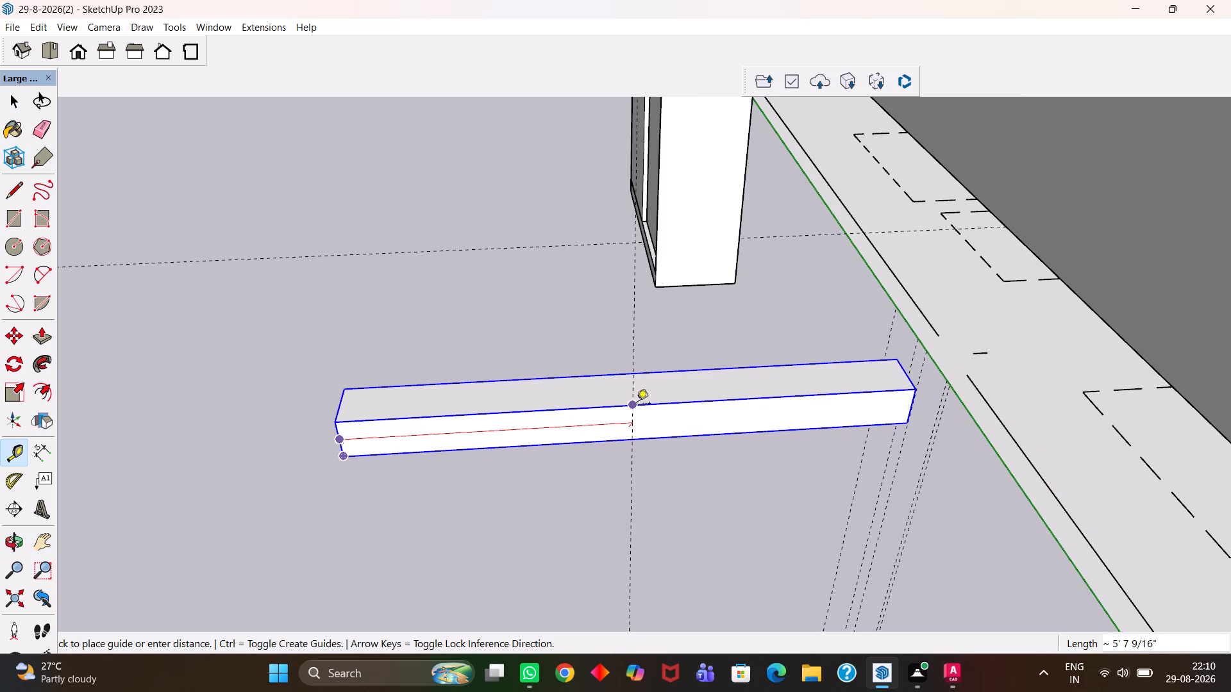
left_click(635, 404)
Add two parallel guides on the box, 1' to either side of the middle guide.
scroll(634, 415, "up", 3)
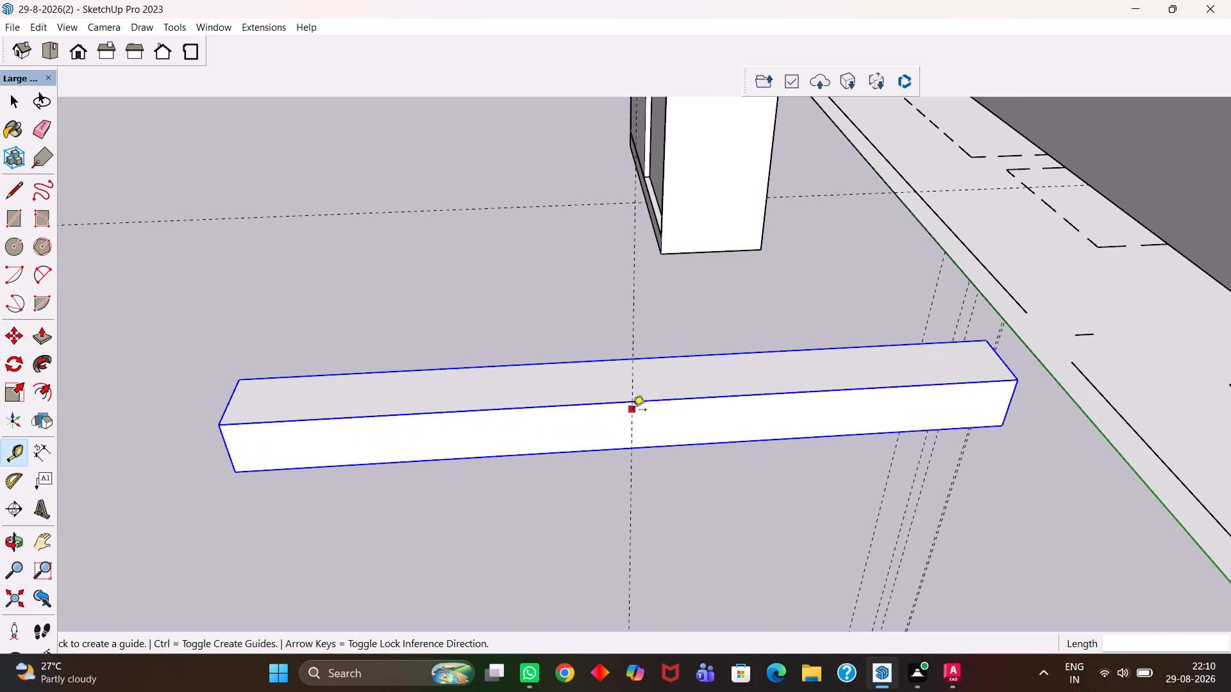
left_click(632, 425)
key("t")
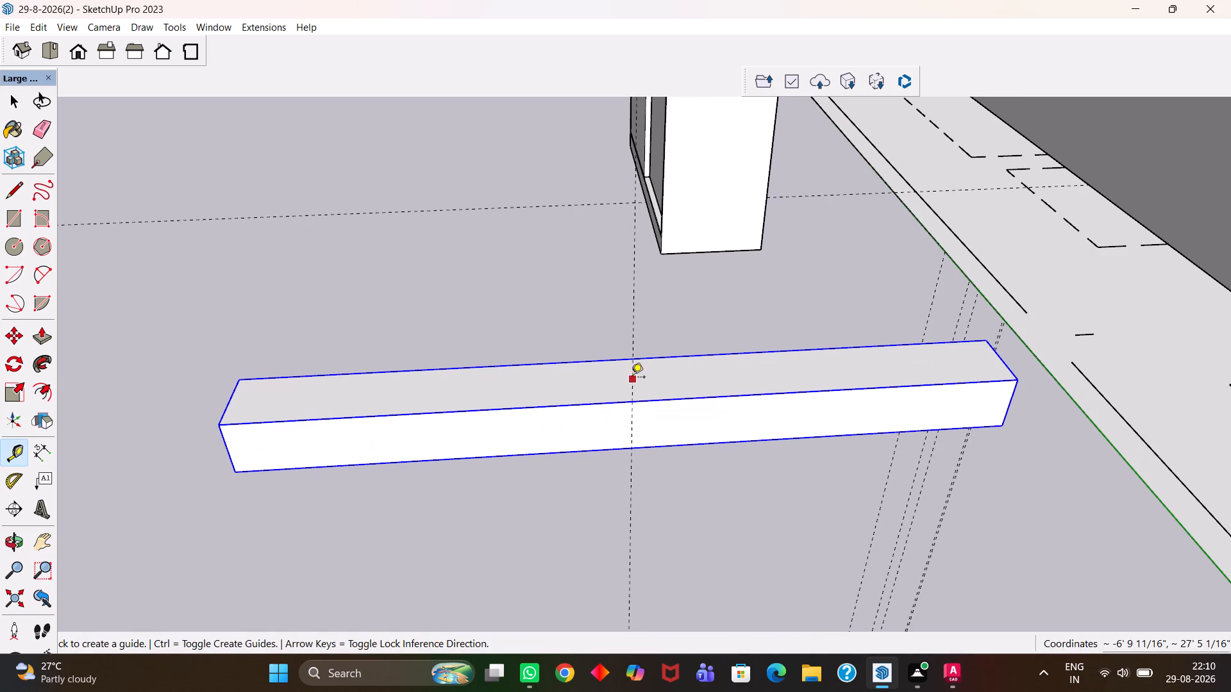
left_click(632, 377)
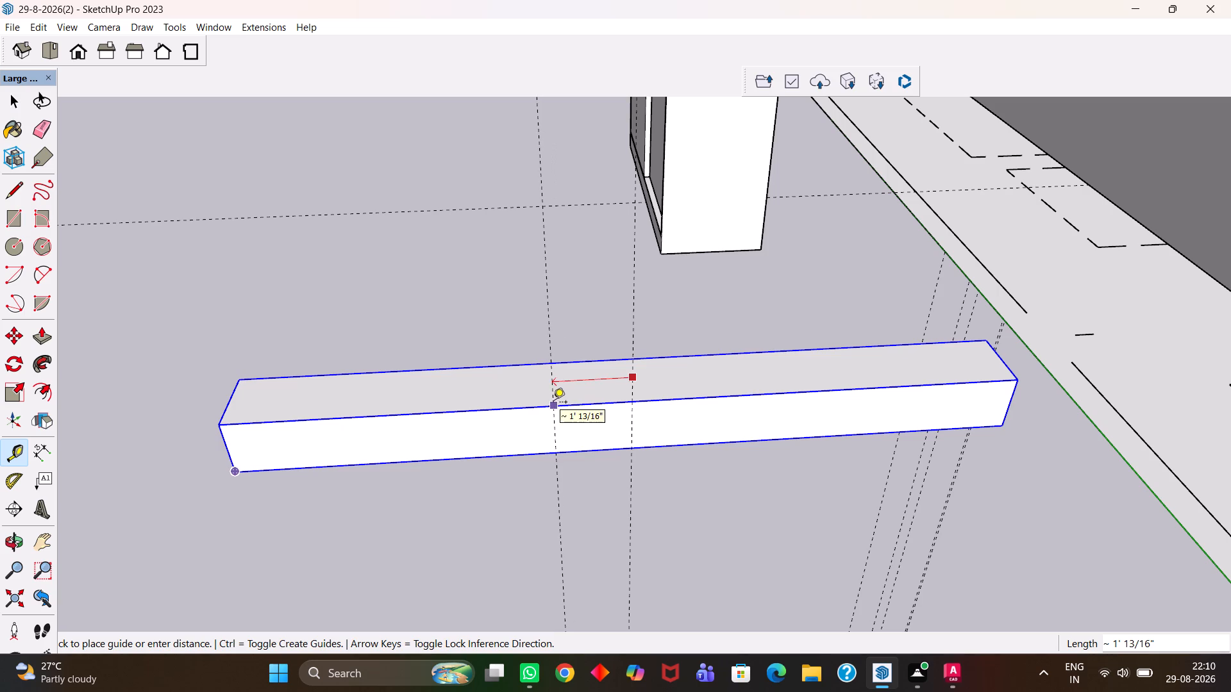
type("1'")
key("Return")
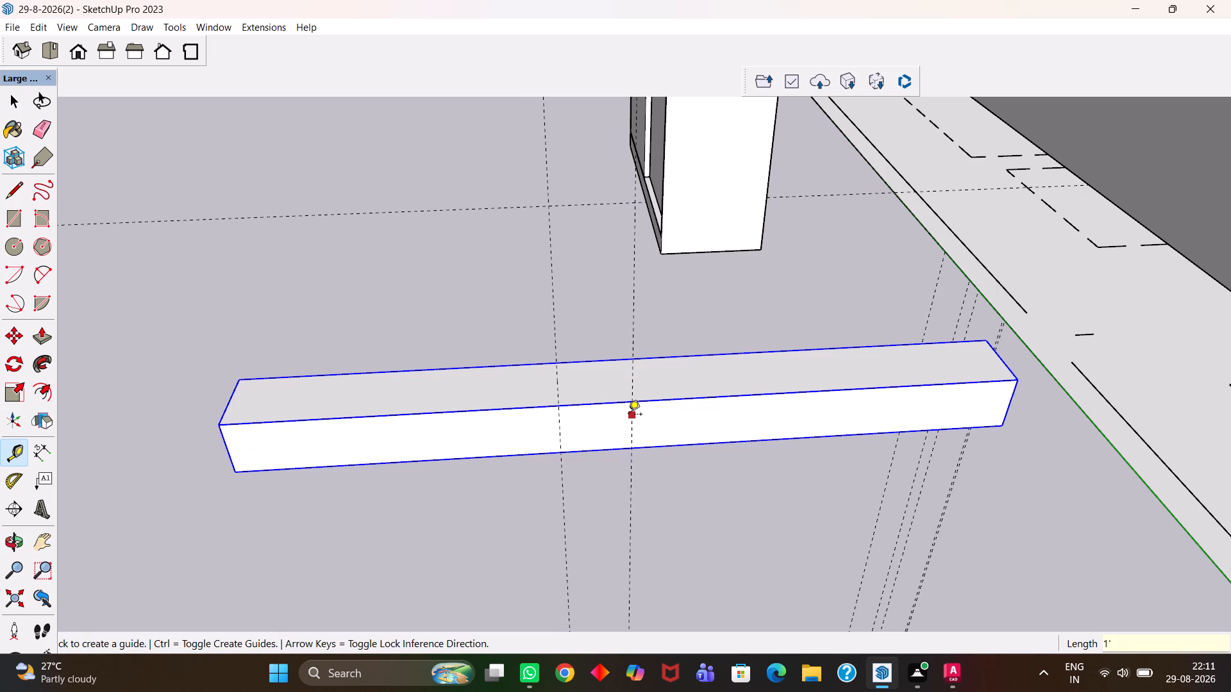
left_click(628, 415)
type("1'")
key("Return")
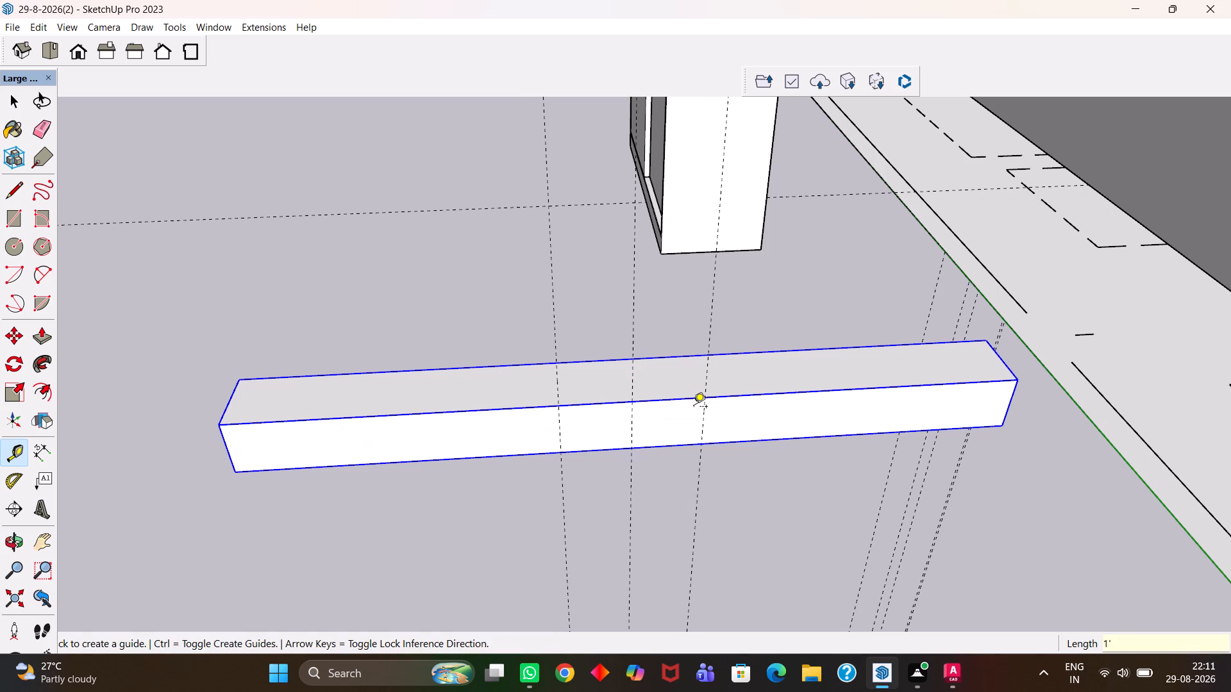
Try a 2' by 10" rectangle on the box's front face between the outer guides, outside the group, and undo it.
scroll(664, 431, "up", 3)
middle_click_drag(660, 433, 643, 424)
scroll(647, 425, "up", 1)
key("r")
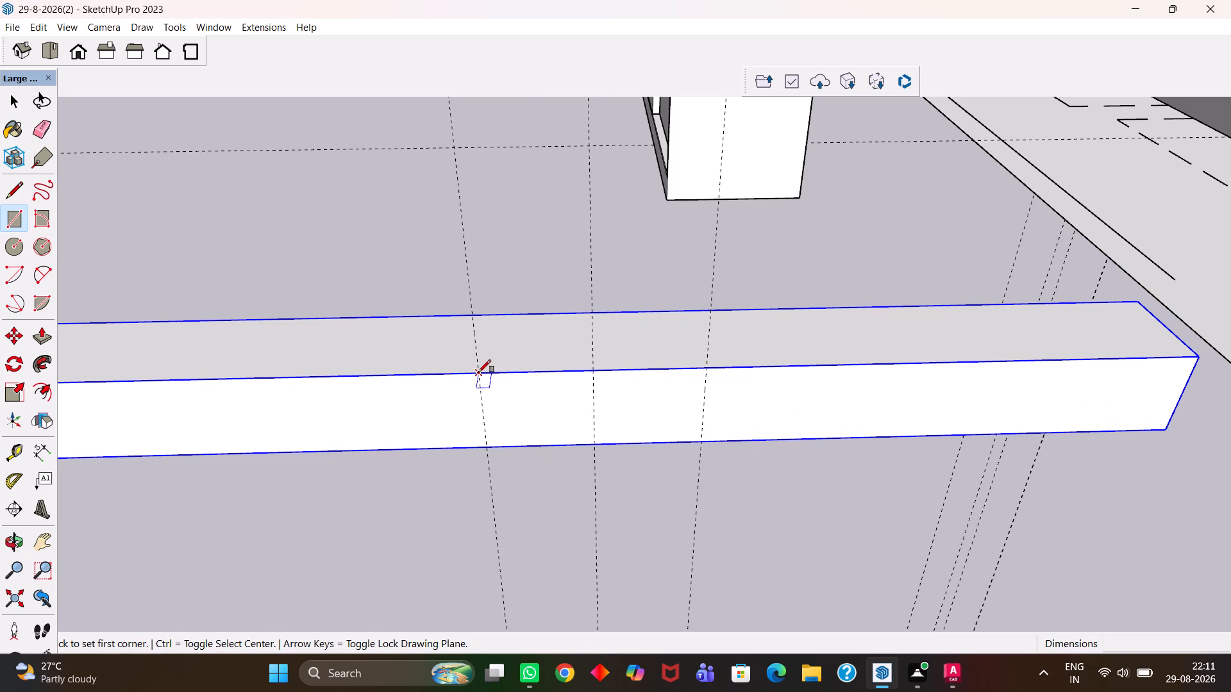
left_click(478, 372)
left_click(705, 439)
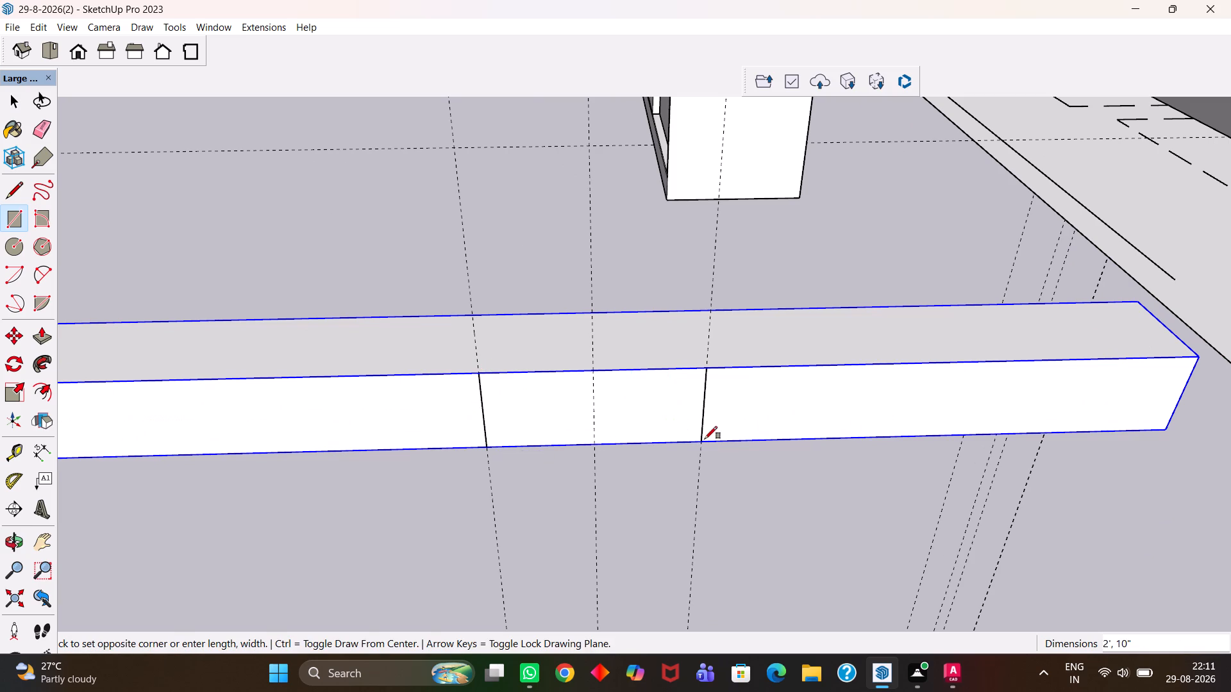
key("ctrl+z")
Open the box group and draw a 2' by 10" rectangle on its front face between the two outer guides.
key("space")
double_click(682, 419)
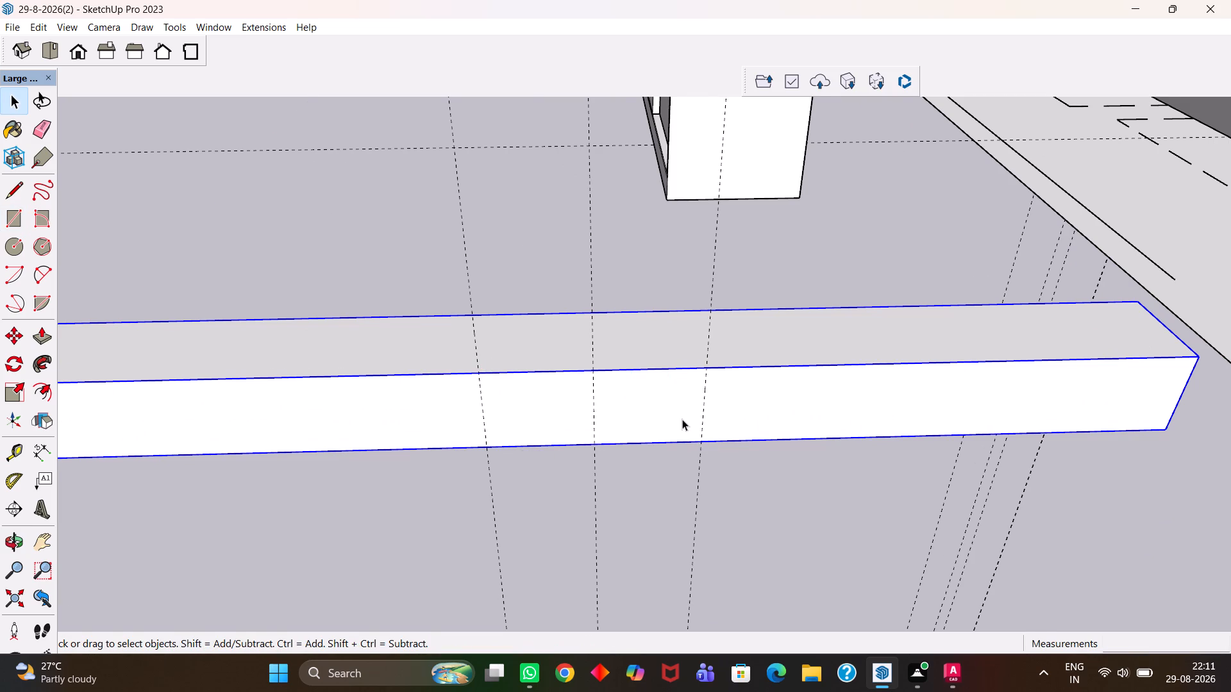
key("r")
left_click(477, 374)
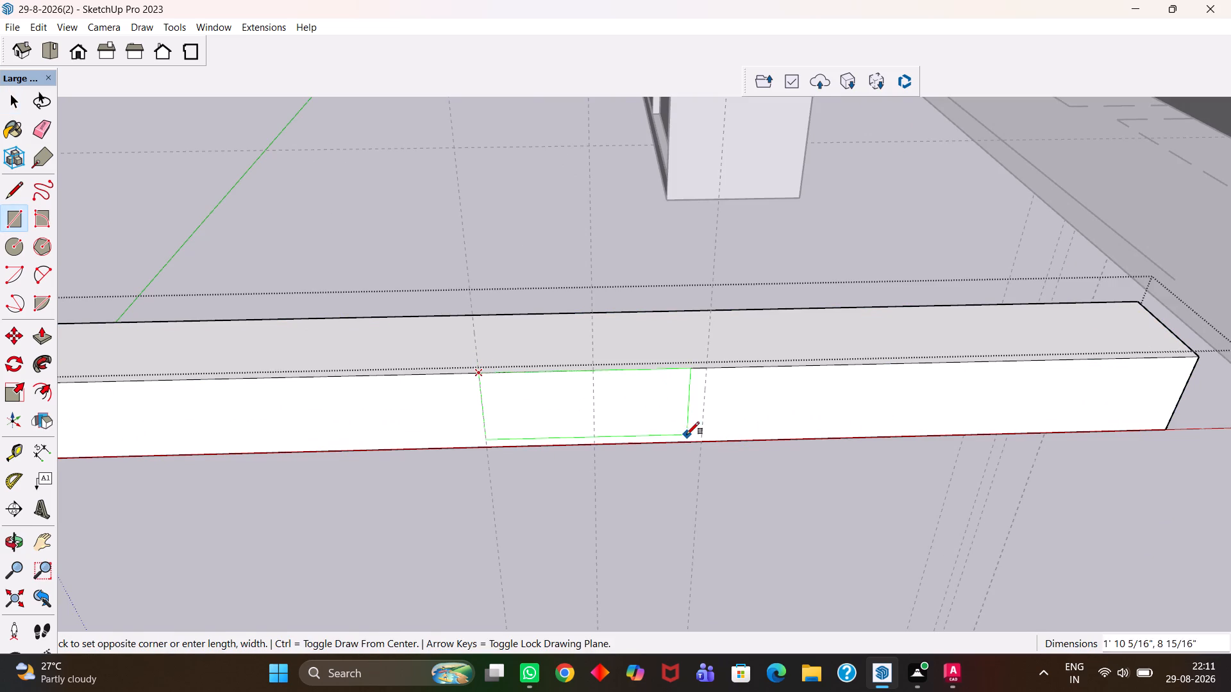
left_click(702, 438)
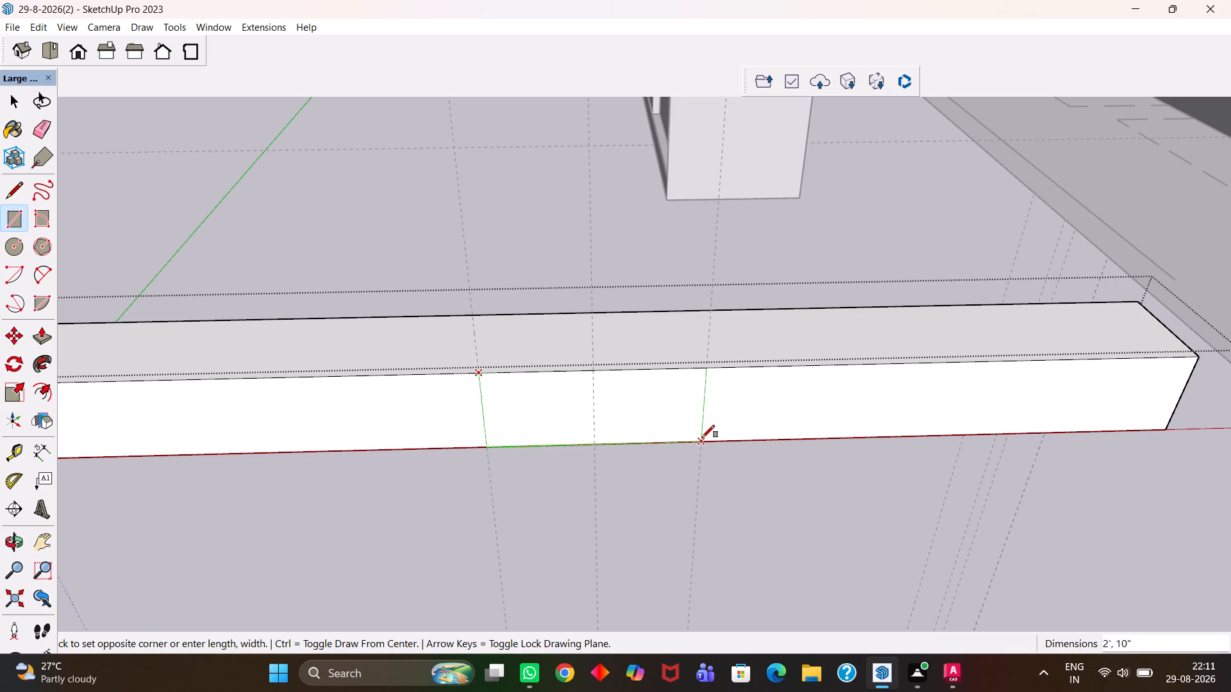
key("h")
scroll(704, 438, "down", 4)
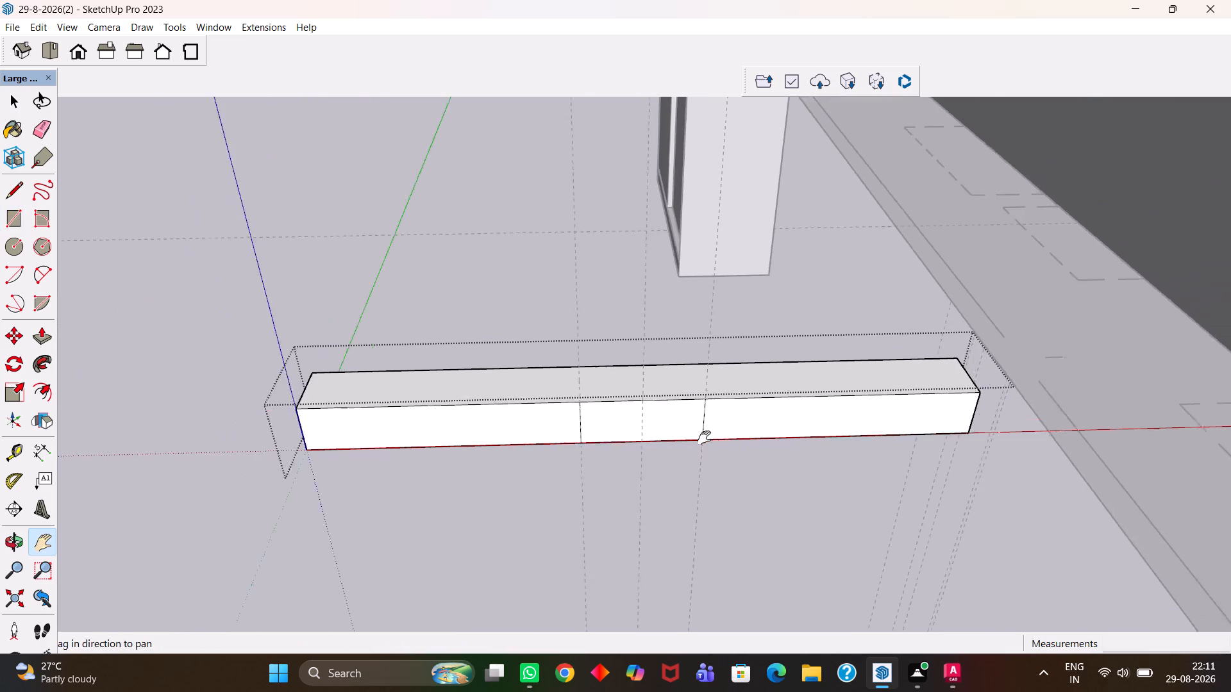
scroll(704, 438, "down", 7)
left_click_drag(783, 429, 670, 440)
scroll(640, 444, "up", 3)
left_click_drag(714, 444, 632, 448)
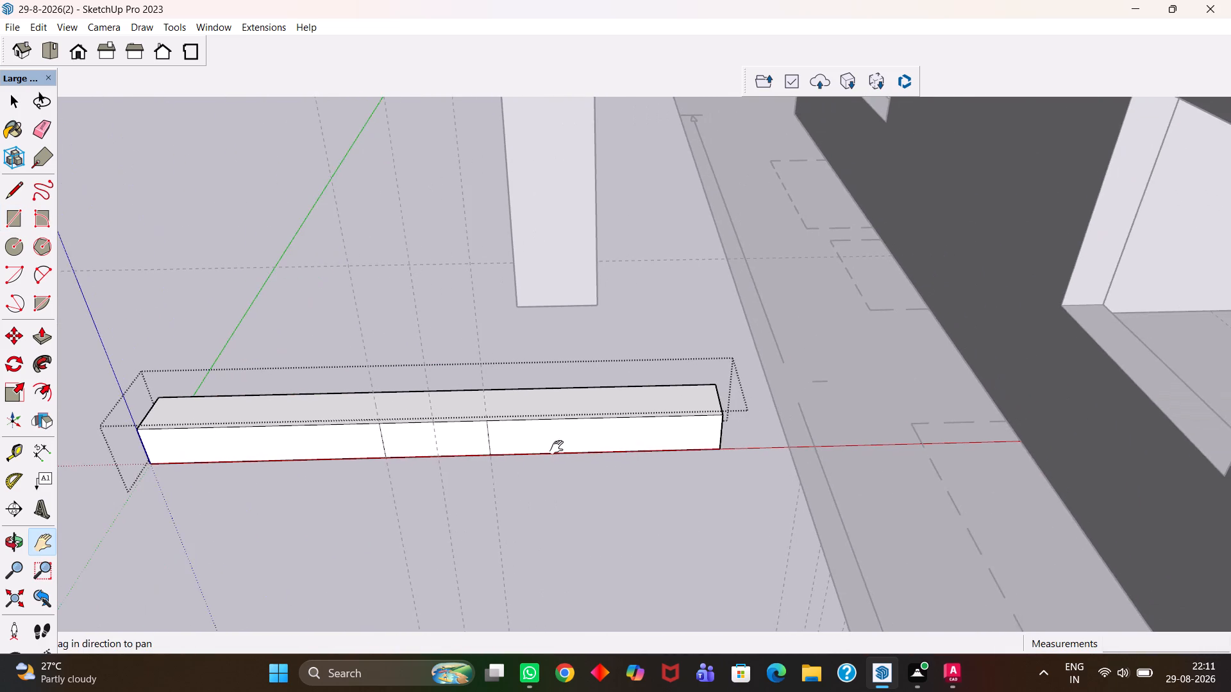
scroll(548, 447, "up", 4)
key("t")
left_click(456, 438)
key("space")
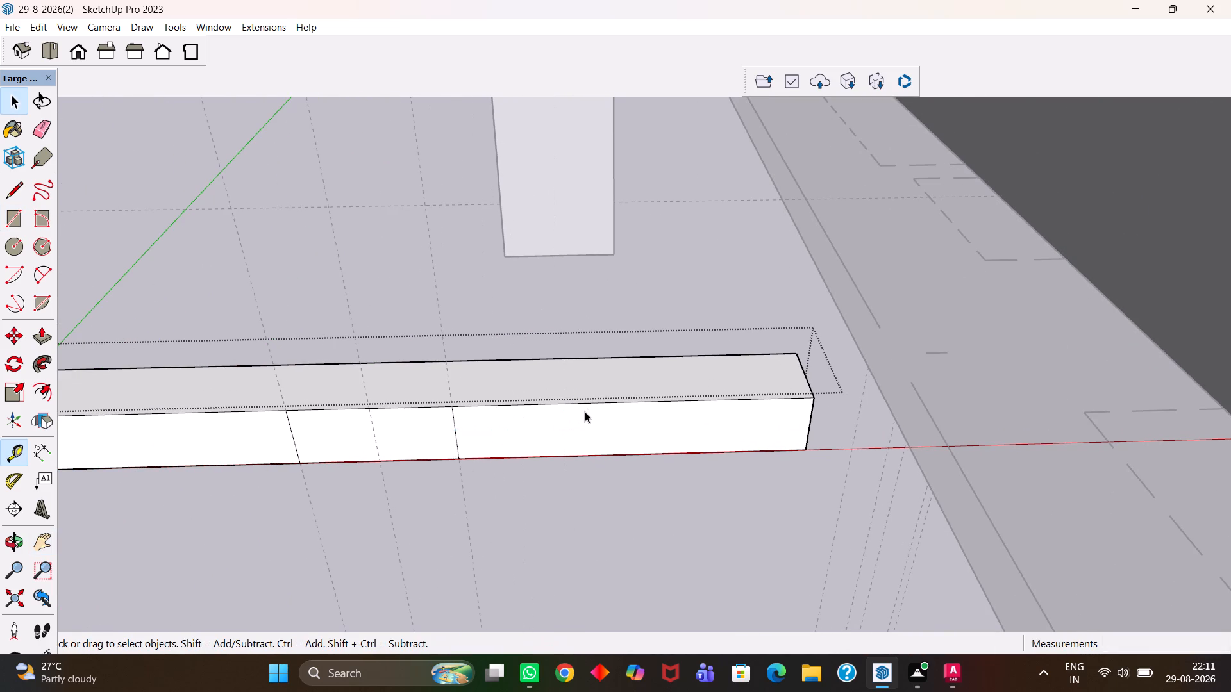
Divide the box's top front edge between the central 2' rectangle and the nearer end into 3 segments.
left_click(587, 403)
right_click(587, 403)
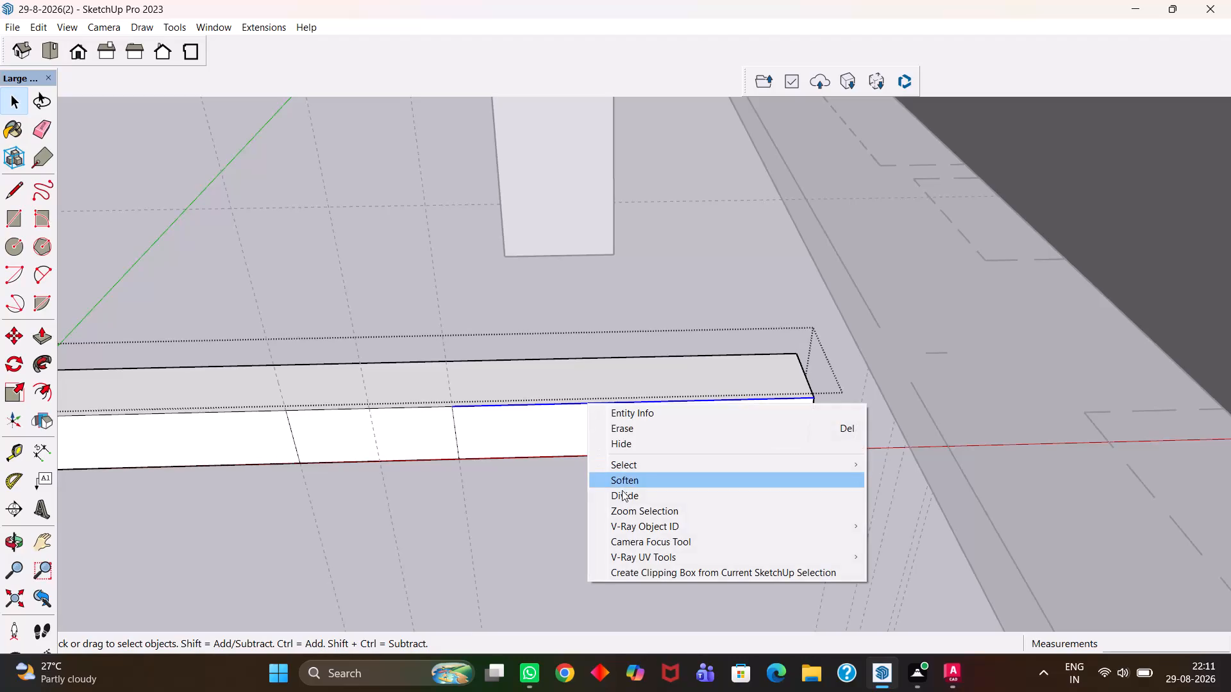
left_click(624, 497)
key("3")
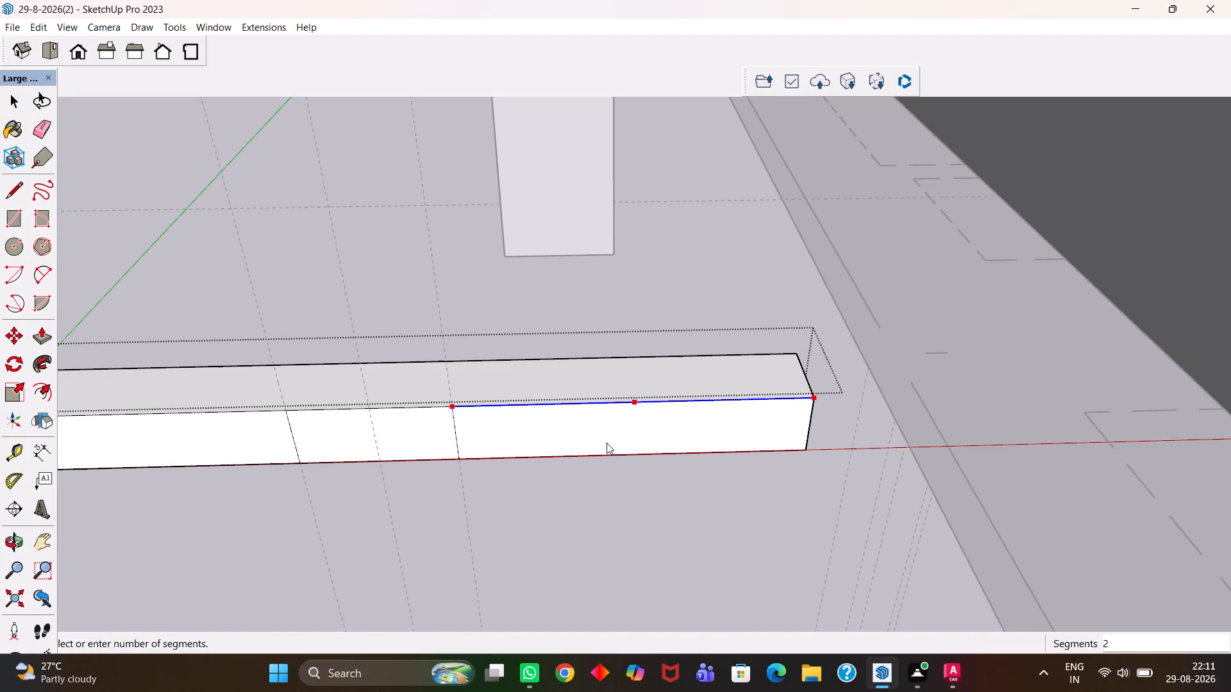
key("Return")
scroll(607, 443, "up", 2)
left_click(689, 391)
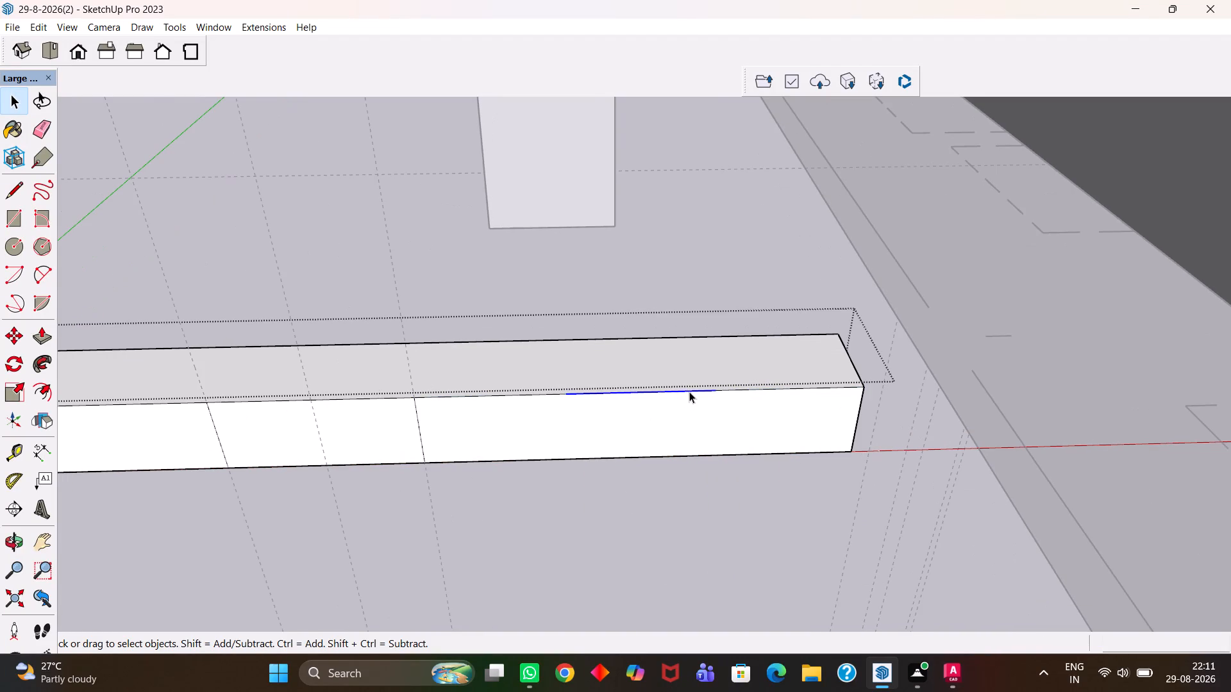
Place a guide across the front face through the division point about 1' 5 13/16" from the box's end.
key("t")
left_click(857, 409)
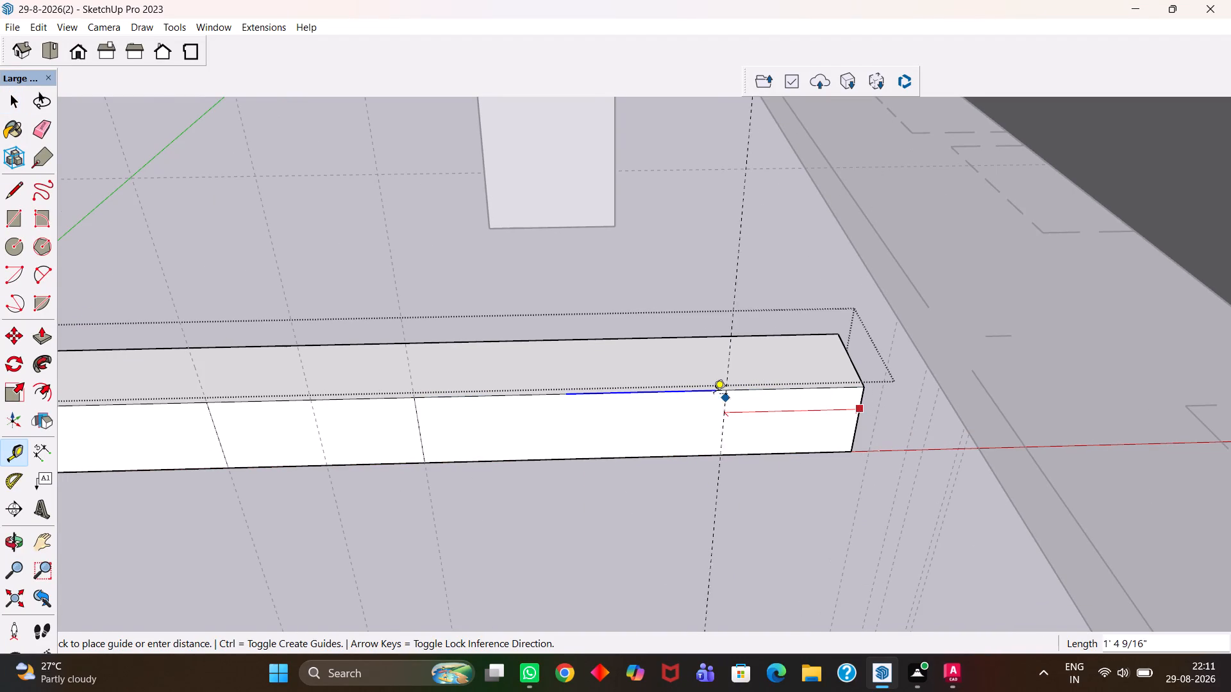
left_click(710, 390)
Draw a rectangle about 1' 5 13/16" by 10" on the front face between the two division points.
key("l")
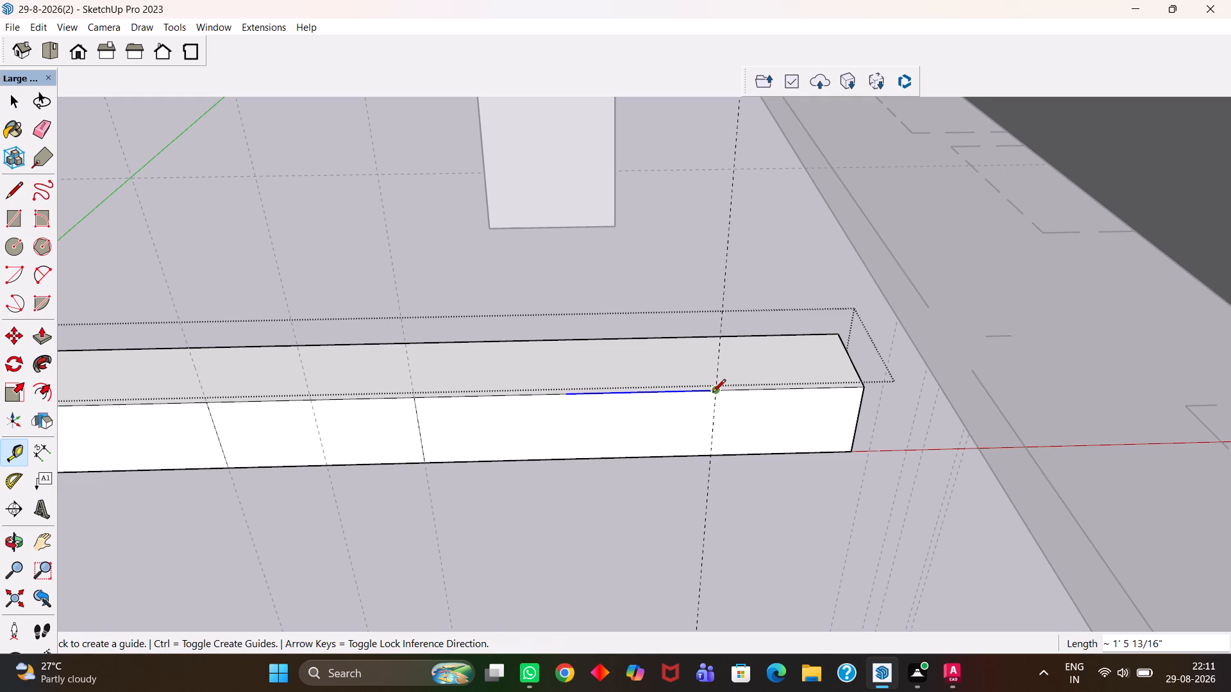
key("r")
left_click(712, 393)
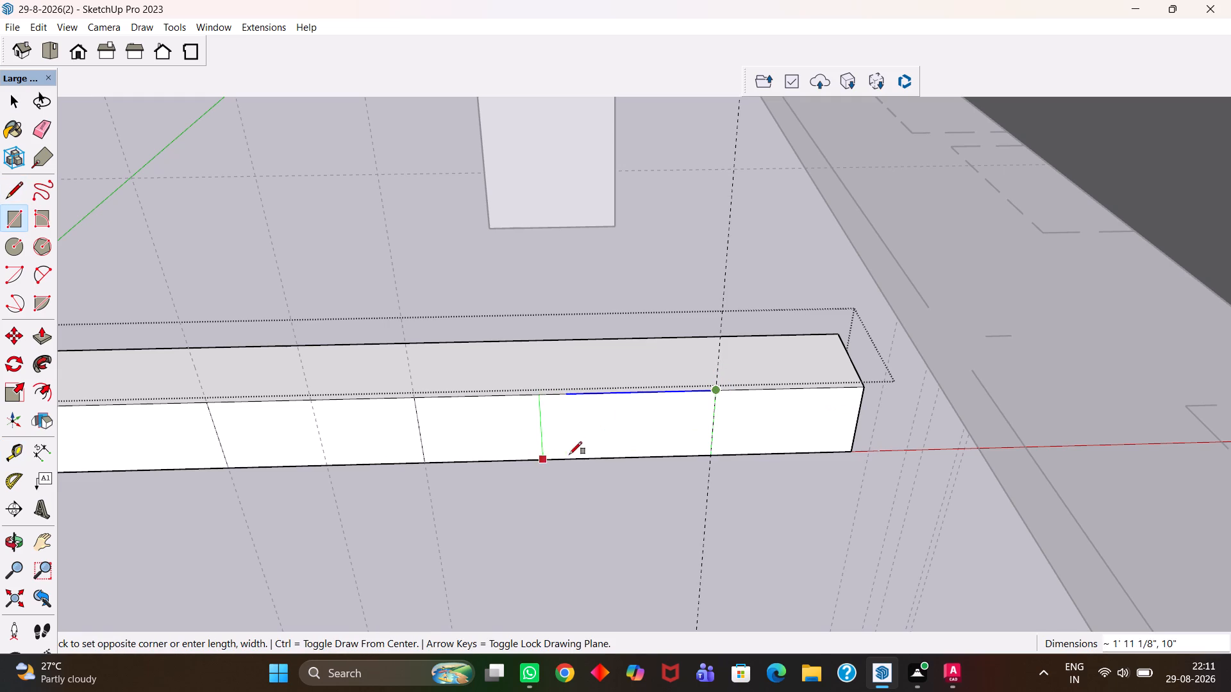
key("r")
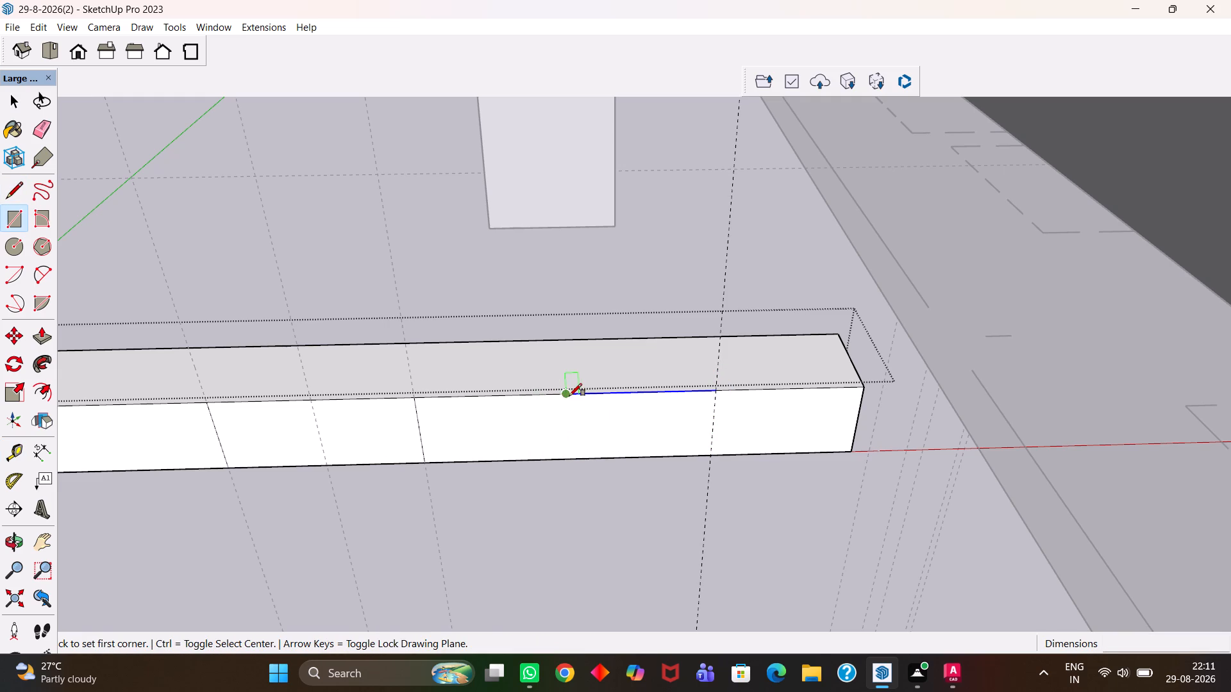
left_click(569, 396)
left_click(705, 453)
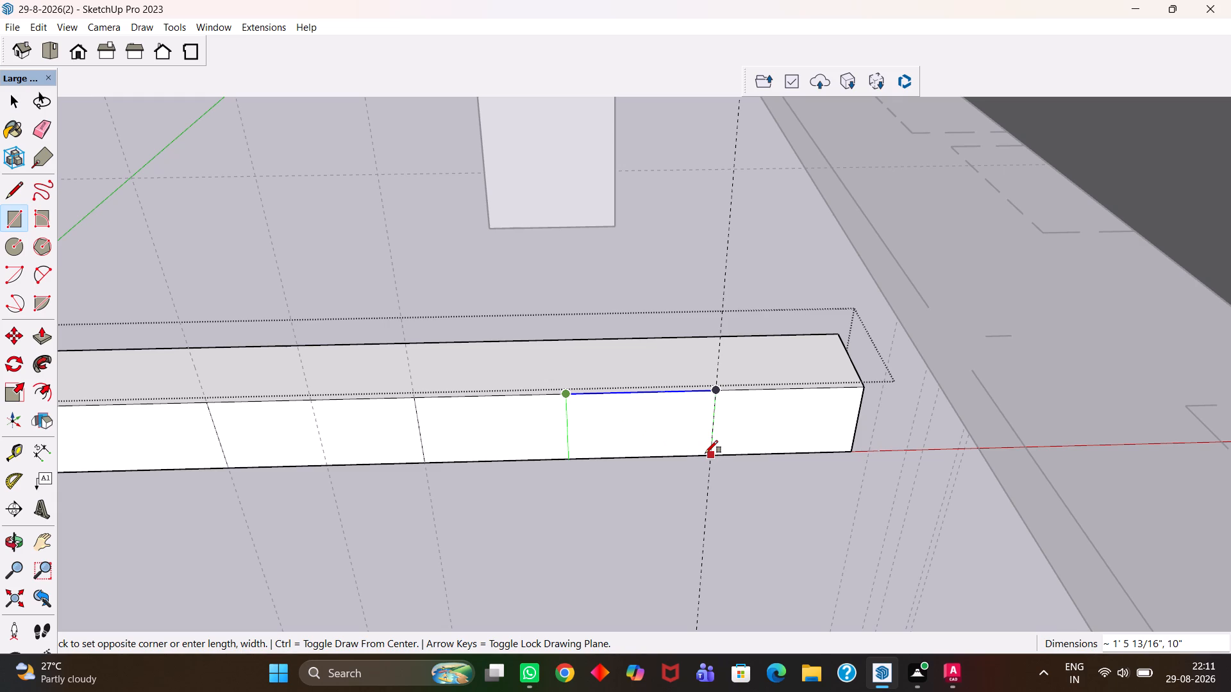
Copy the end section's front face about 1' 3" out in front of the box.
key("h")
scroll(691, 386, "down", 5)
middle_click_drag(692, 402, 696, 449)
scroll(696, 449, "up", 3)
key("space")
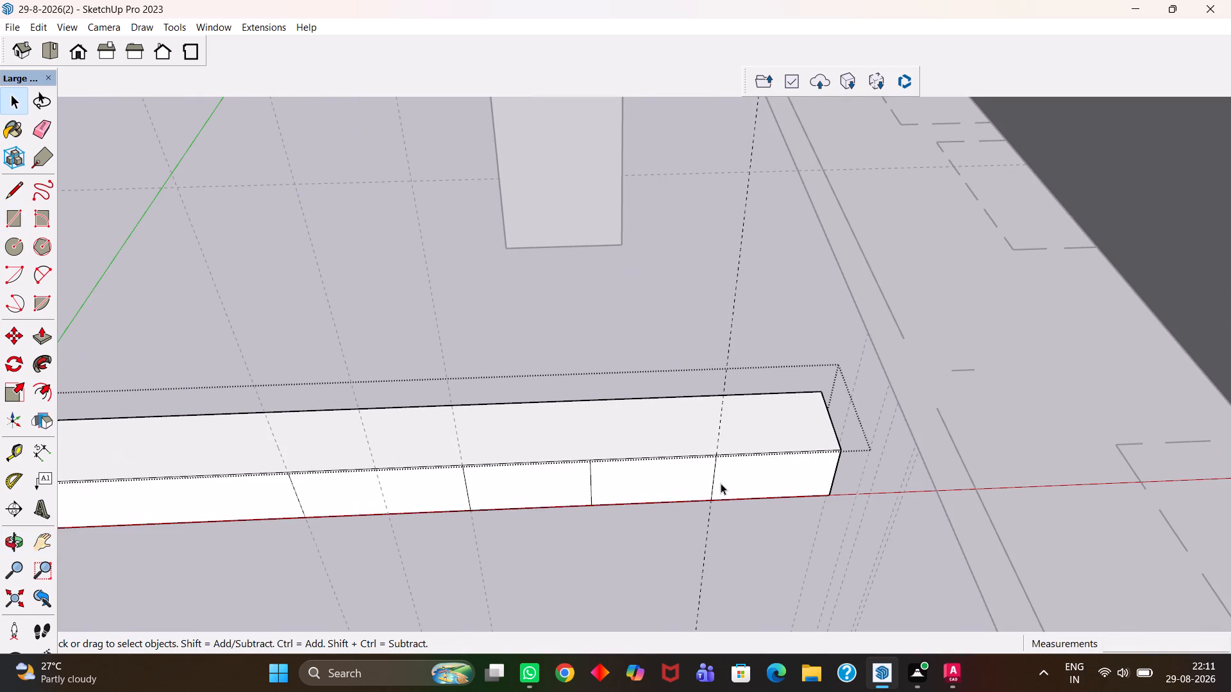
key("h")
left_click_drag(719, 492, 649, 440)
key("space")
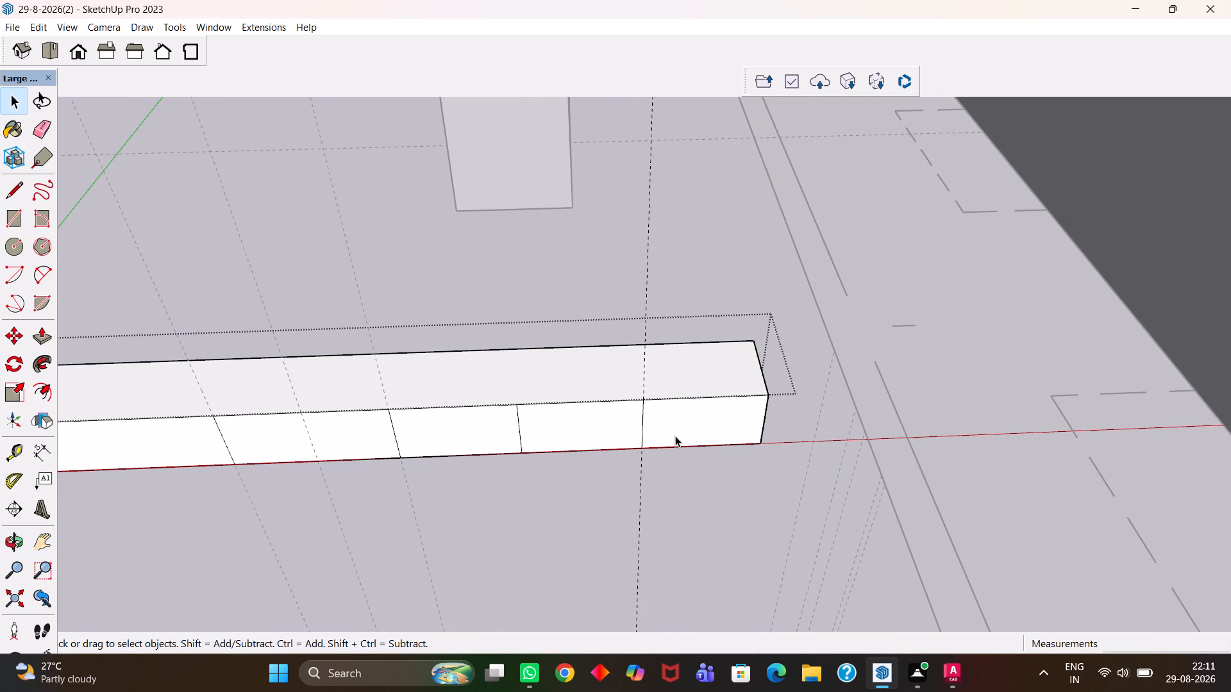
left_click(675, 436)
key("m")
left_click(683, 436)
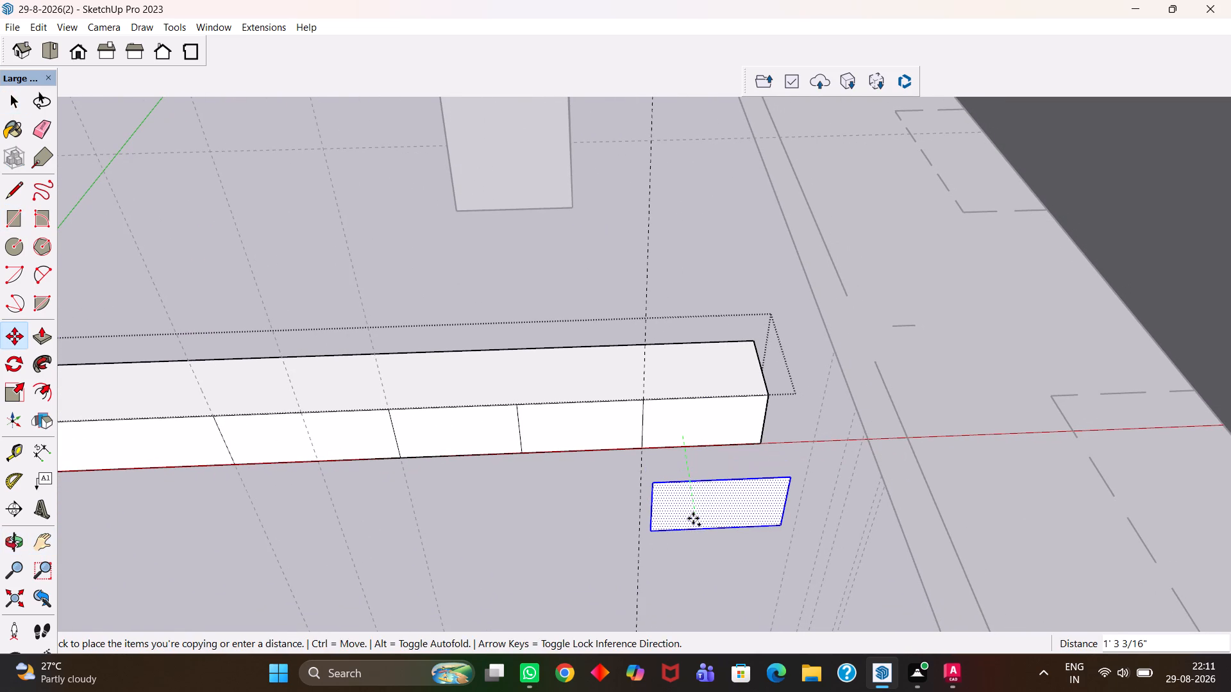
left_click(693, 518)
Push/Pull the copied face to a thickness of 18 mm.
key("p")
left_click(693, 518)
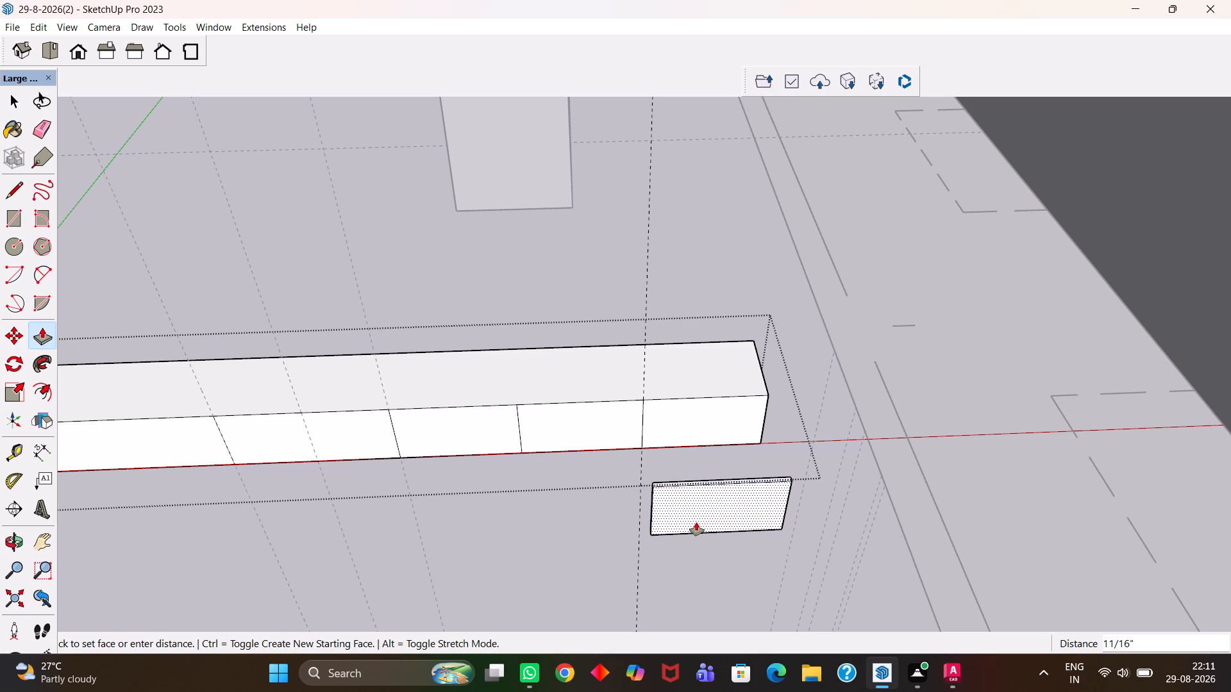
type("18mm")
key("Return")
Push the loose panel's narrow side face, on the end nearer the box's middle, inward by 4 mm.
key("h")
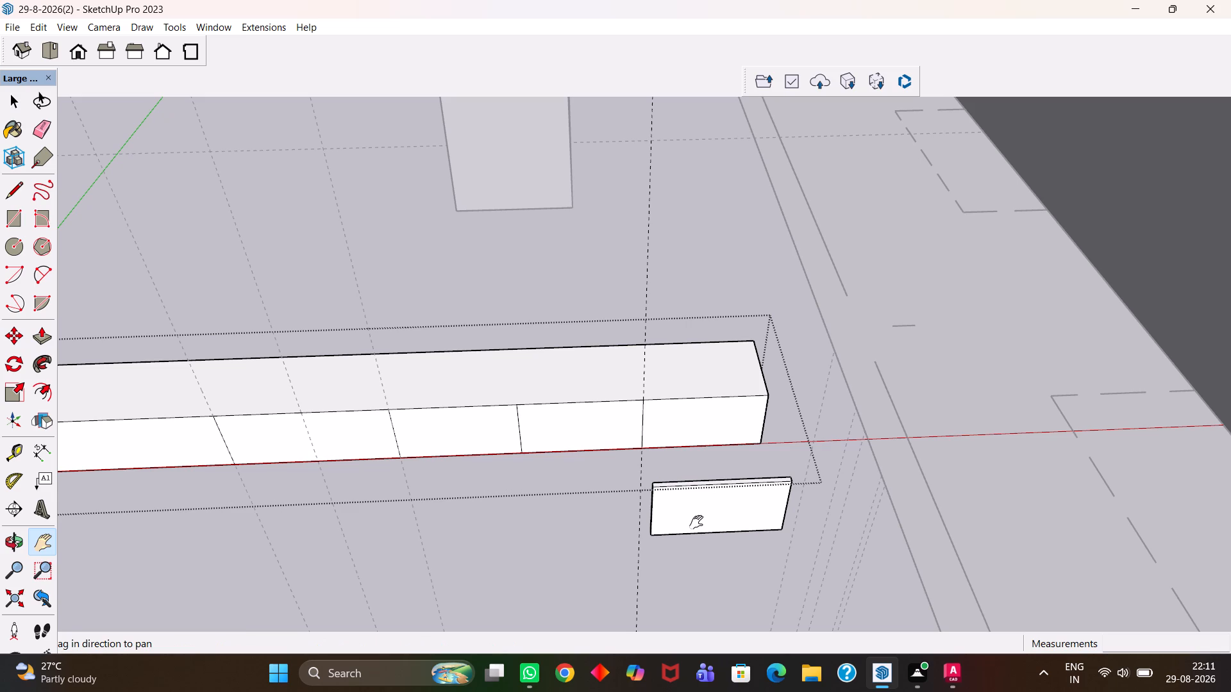
scroll(701, 522, "up", 6)
middle_click_drag(682, 514, 698, 518)
scroll(683, 514, "up", 1)
key("h")
scroll(679, 518, "up", 1)
left_click_drag(565, 507, 684, 506)
middle_click_drag(683, 501, 716, 512)
scroll(708, 507, "up", 2)
middle_click_drag(717, 514, 728, 515)
scroll(739, 527, "up", 1)
key("h")
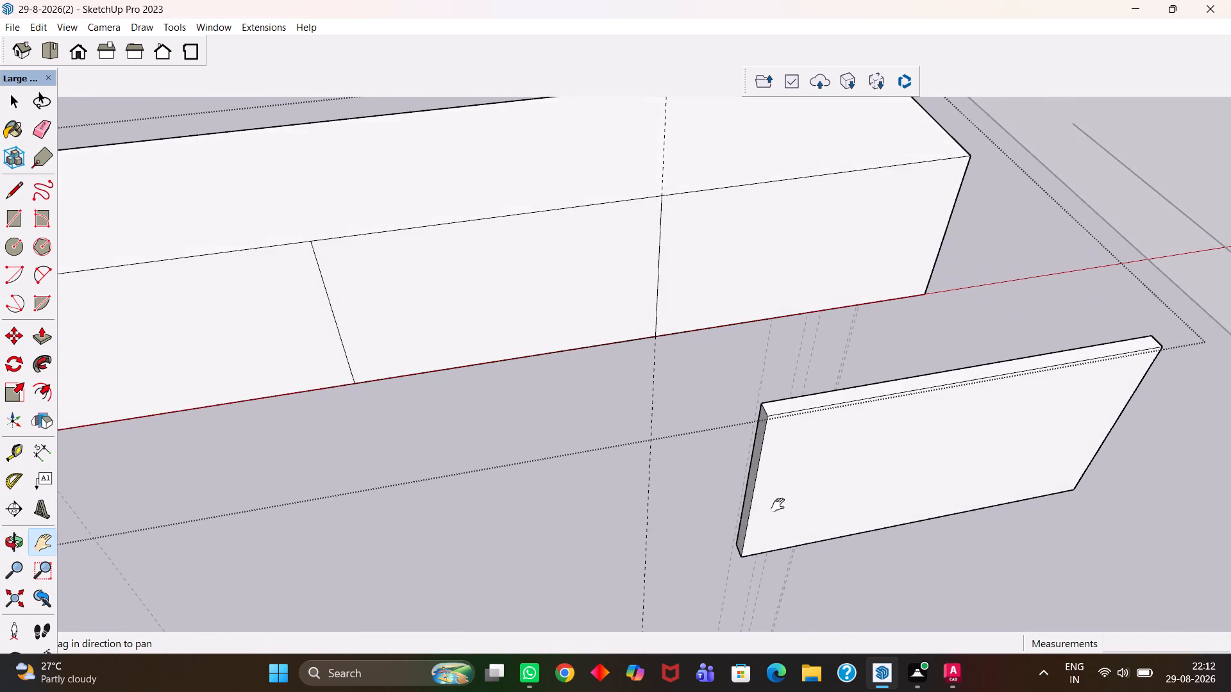
left_click_drag(778, 505, 686, 507)
middle_click_drag(629, 505, 646, 512)
scroll(641, 512, "up", 2)
key("space")
double_click(675, 490)
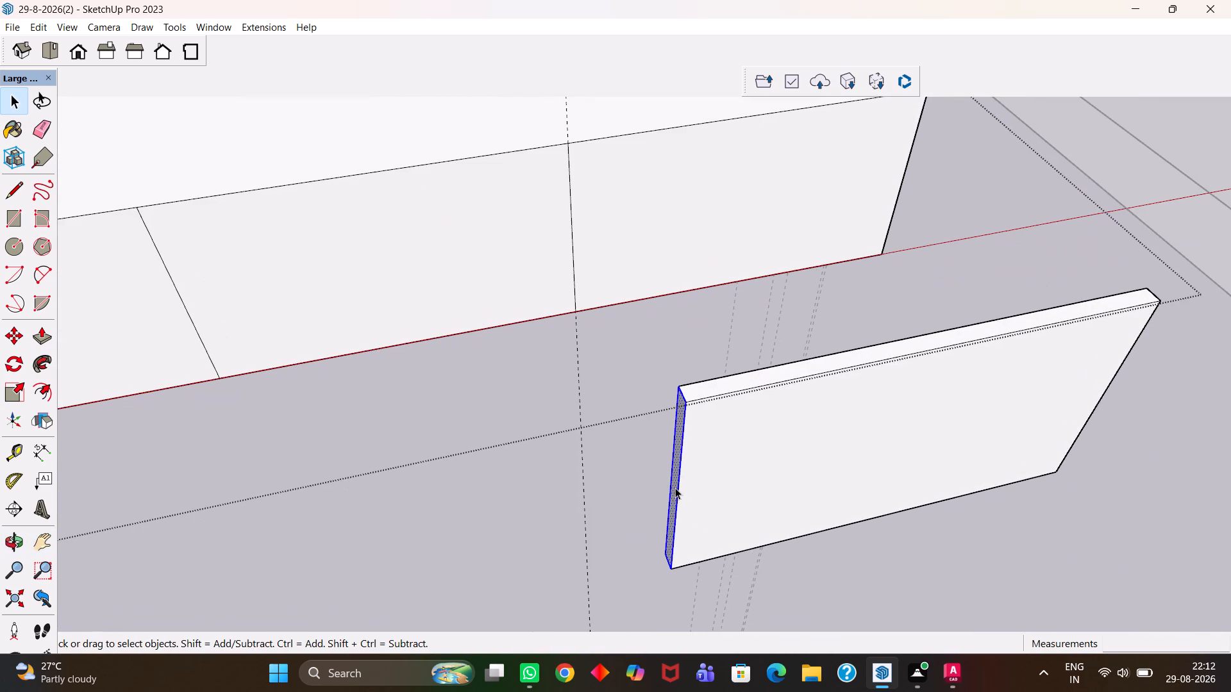
left_click(675, 484)
key("p")
left_click(675, 484)
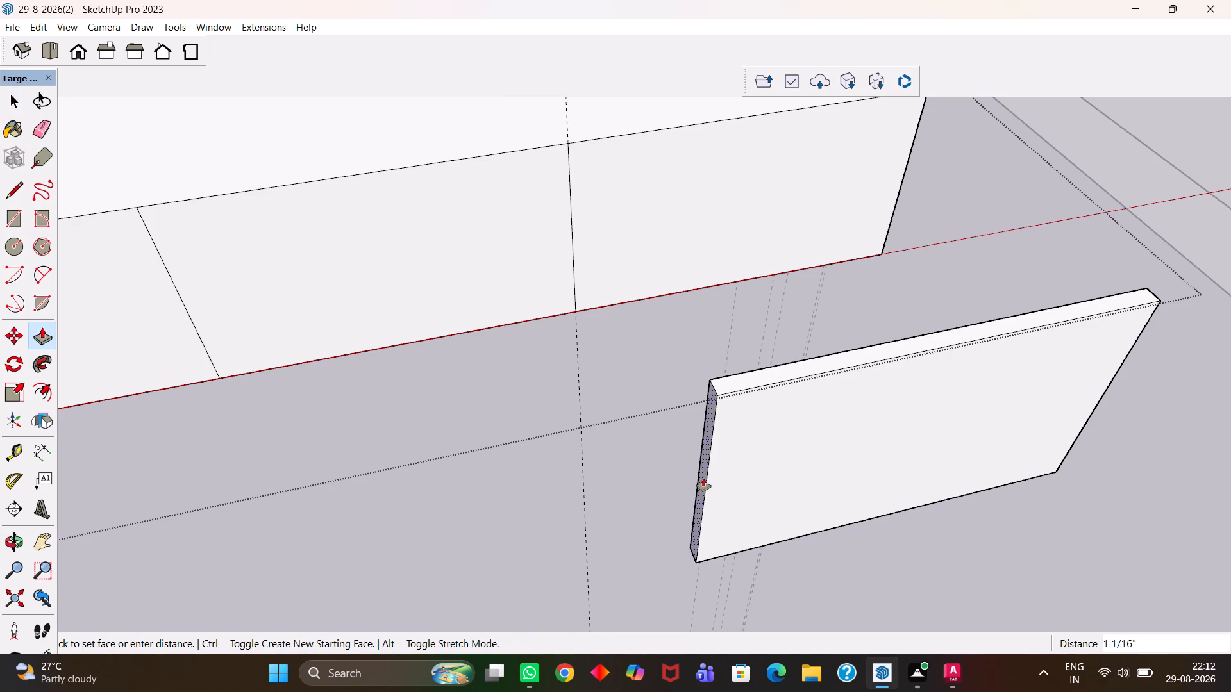
type("4mm")
key("Return")
Select the whole loose panel and make it a group.
key("h")
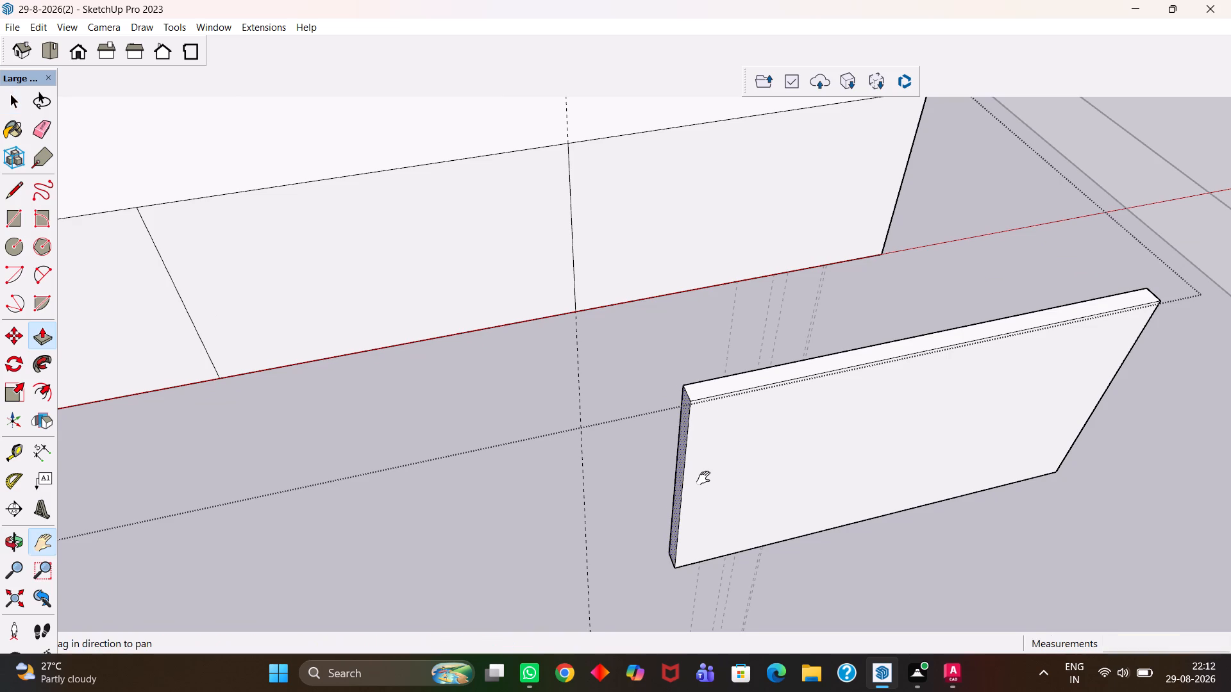
scroll(697, 485, "down", 5)
scroll(696, 485, "up", 1)
scroll(692, 454, "down", 4)
scroll(810, 465, "up", 1)
middle_click_drag(809, 466, 737, 468)
key("space")
left_click(777, 550)
triple_click(724, 482)
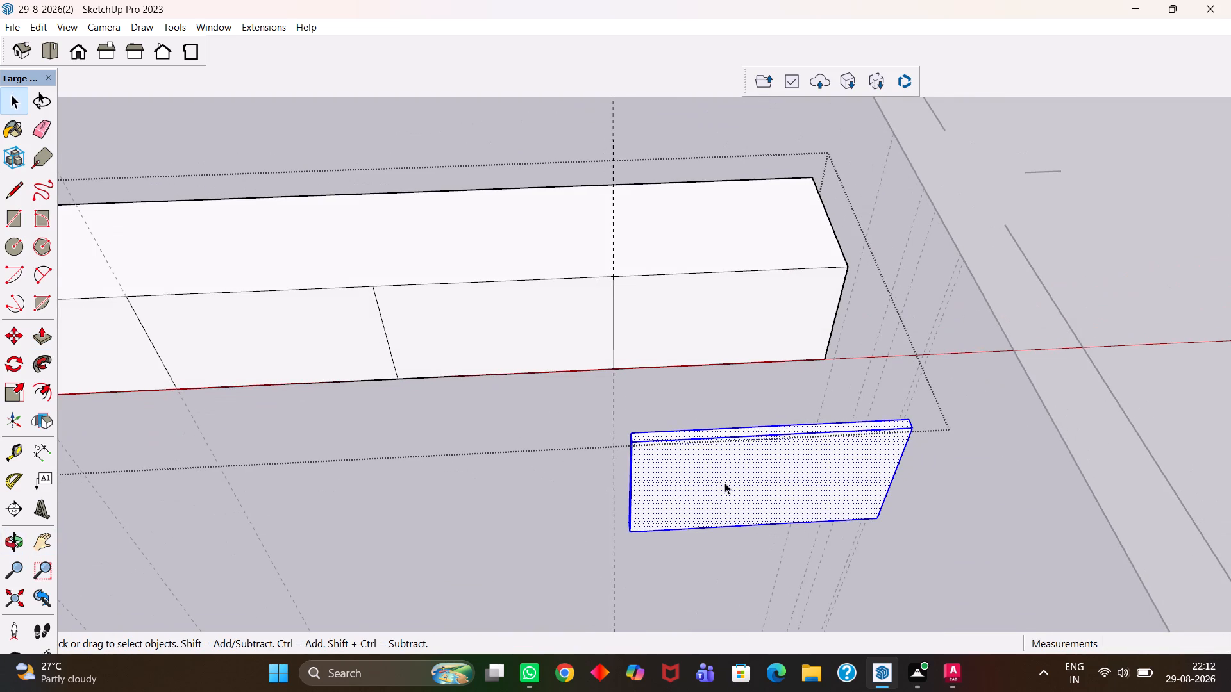
right_click(723, 477)
left_click(778, 317)
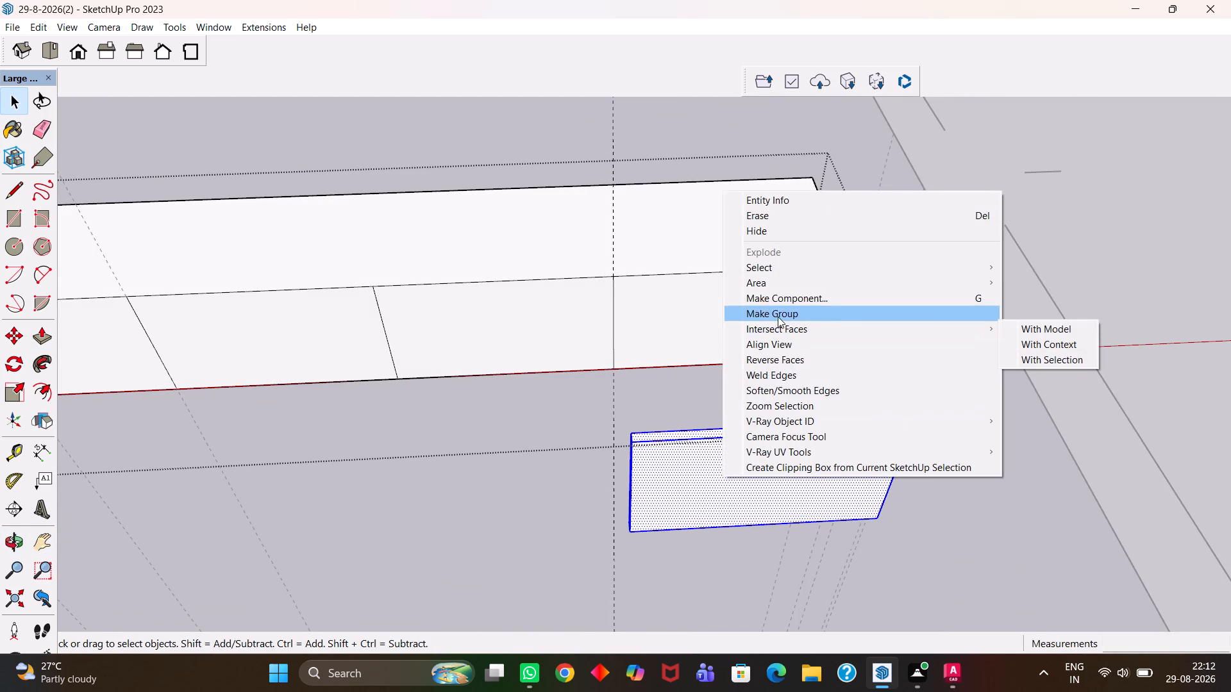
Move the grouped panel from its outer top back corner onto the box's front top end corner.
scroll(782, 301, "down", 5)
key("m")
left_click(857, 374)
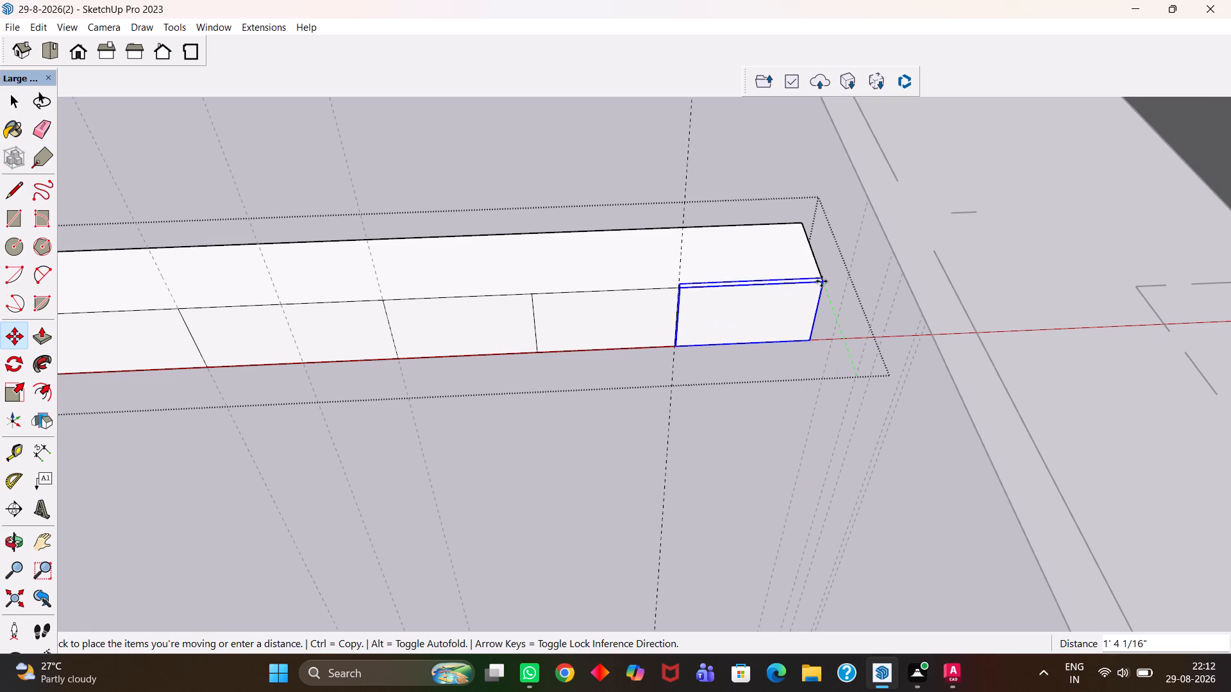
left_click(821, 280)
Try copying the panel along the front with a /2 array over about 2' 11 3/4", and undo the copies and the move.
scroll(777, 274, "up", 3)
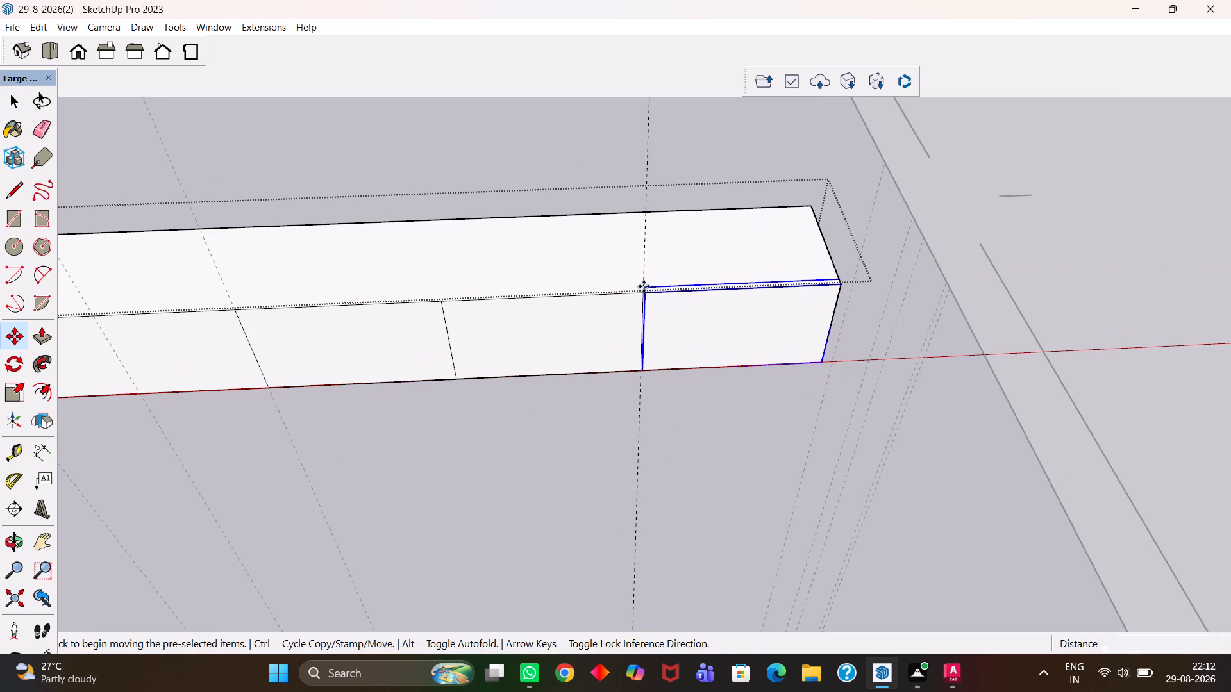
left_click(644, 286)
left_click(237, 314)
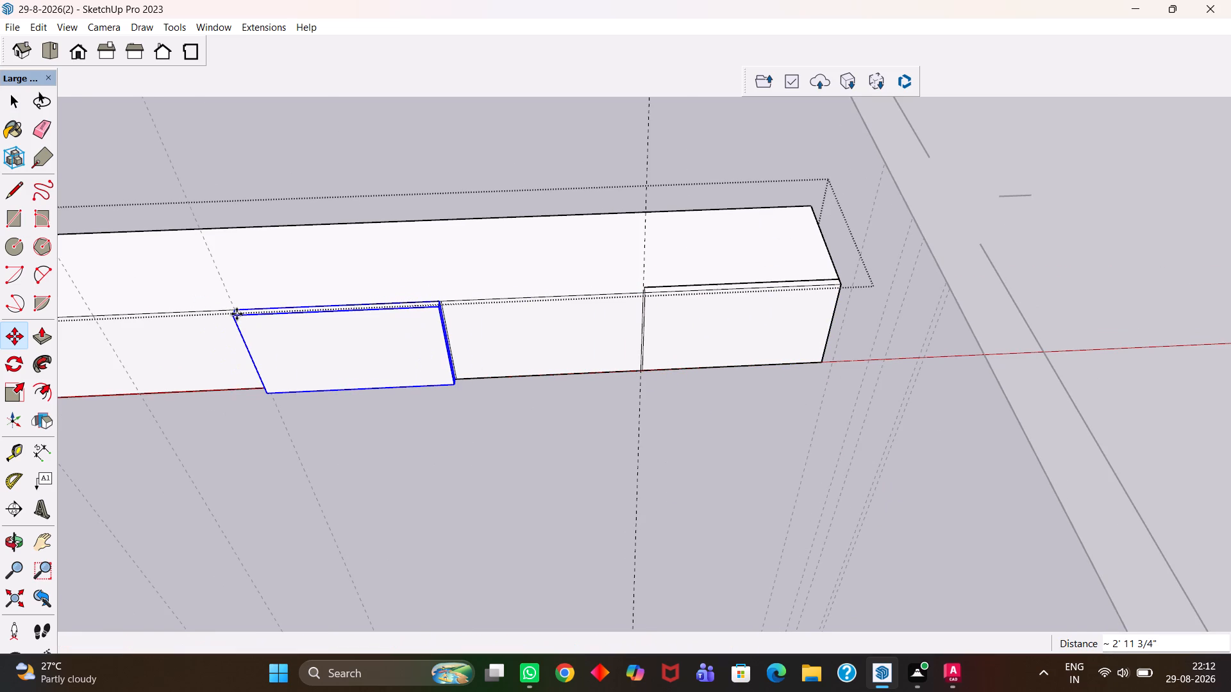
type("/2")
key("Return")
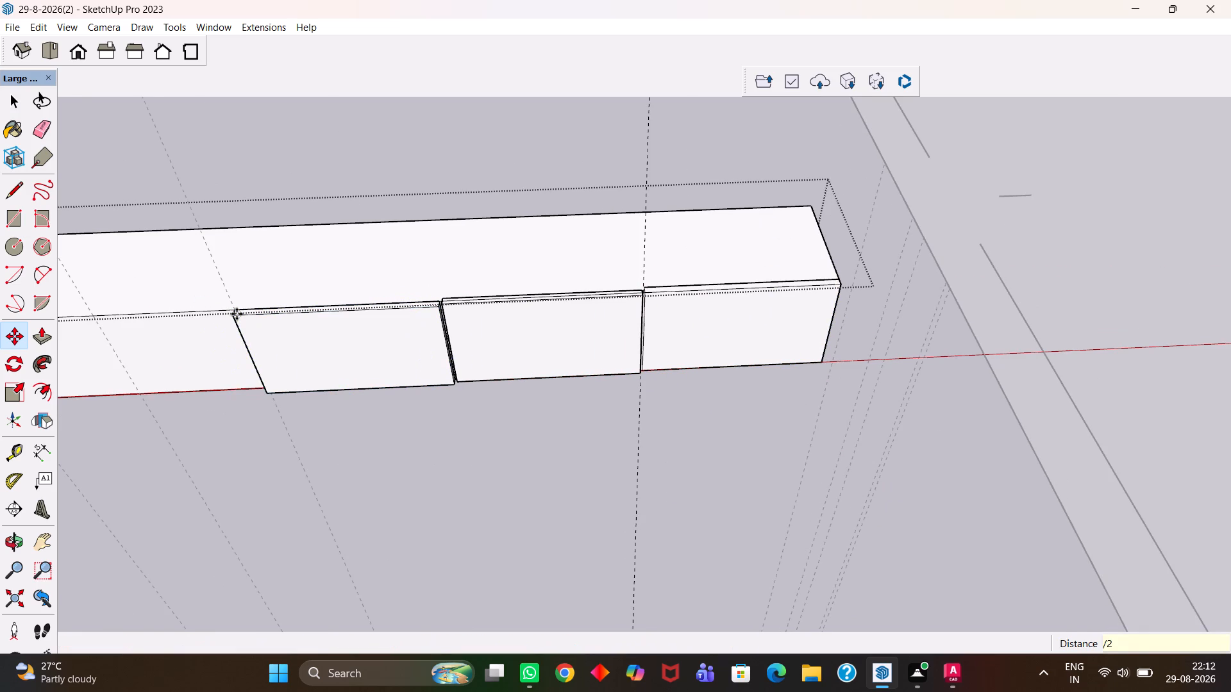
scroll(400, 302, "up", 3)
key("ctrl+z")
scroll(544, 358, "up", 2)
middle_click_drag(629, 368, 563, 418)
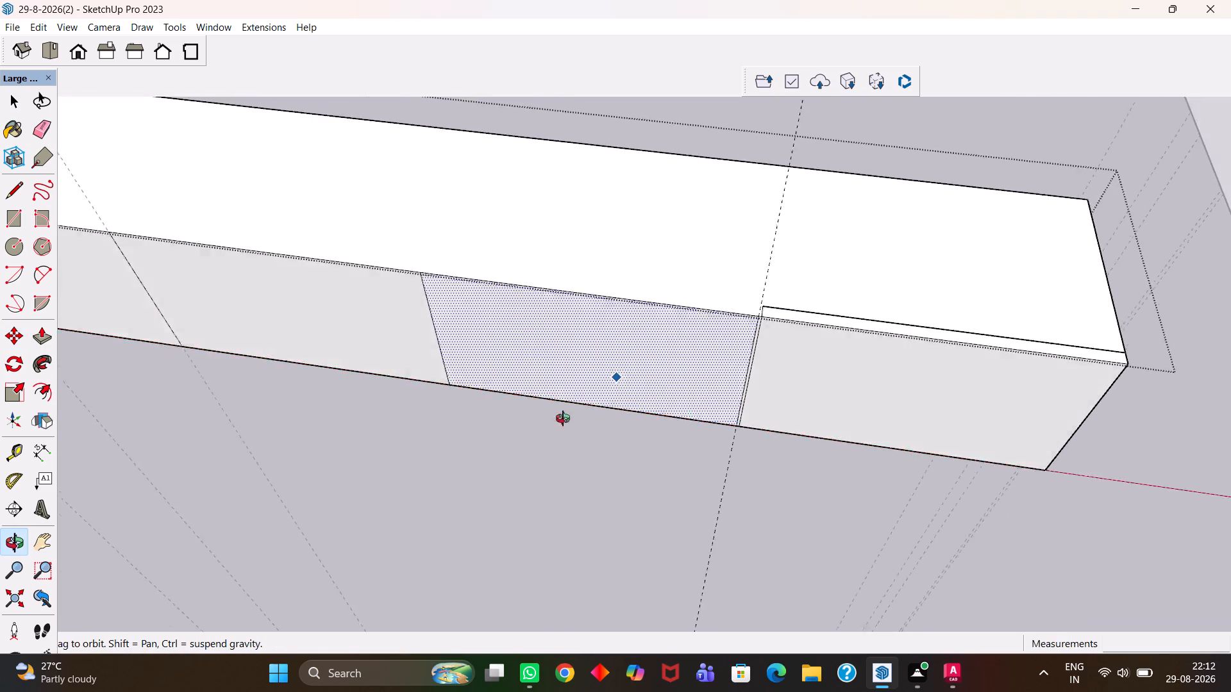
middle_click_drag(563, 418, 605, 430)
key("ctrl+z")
Move the grouped panel against the box's front face, matching its top back corner to the box's end corner.
scroll(616, 416, "down", 4)
middle_click_drag(618, 416, 644, 426)
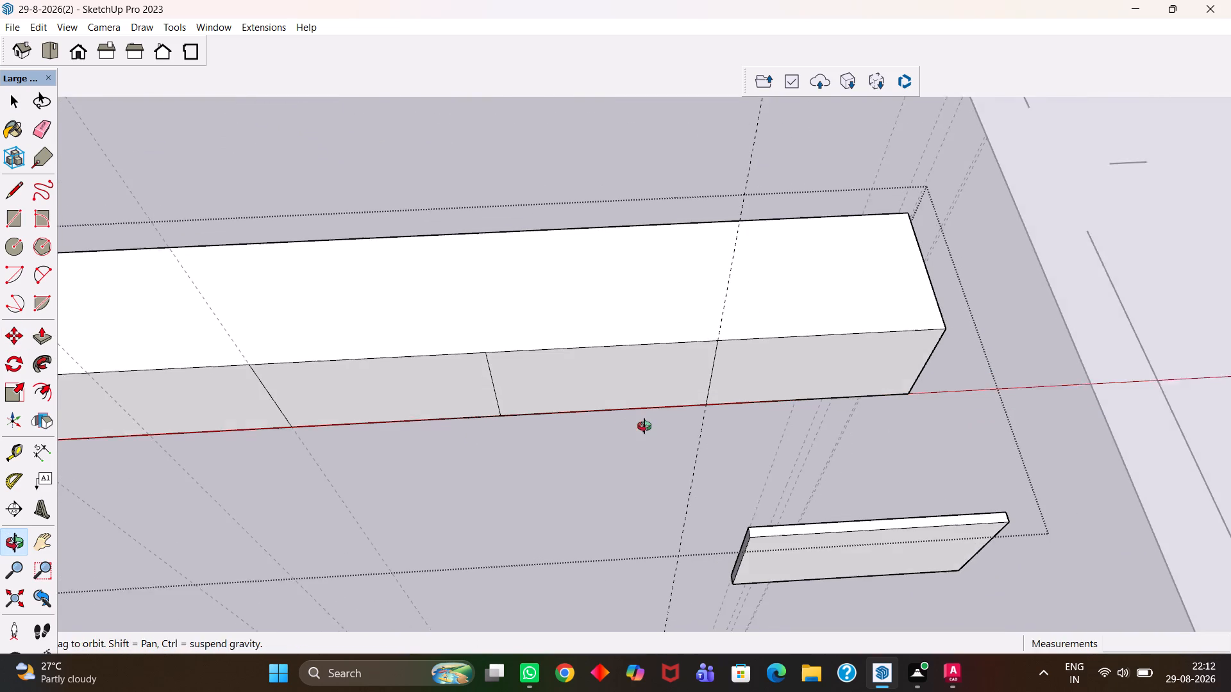
middle_click_drag(644, 426, 645, 426)
key("h")
left_click_drag(724, 431, 572, 390)
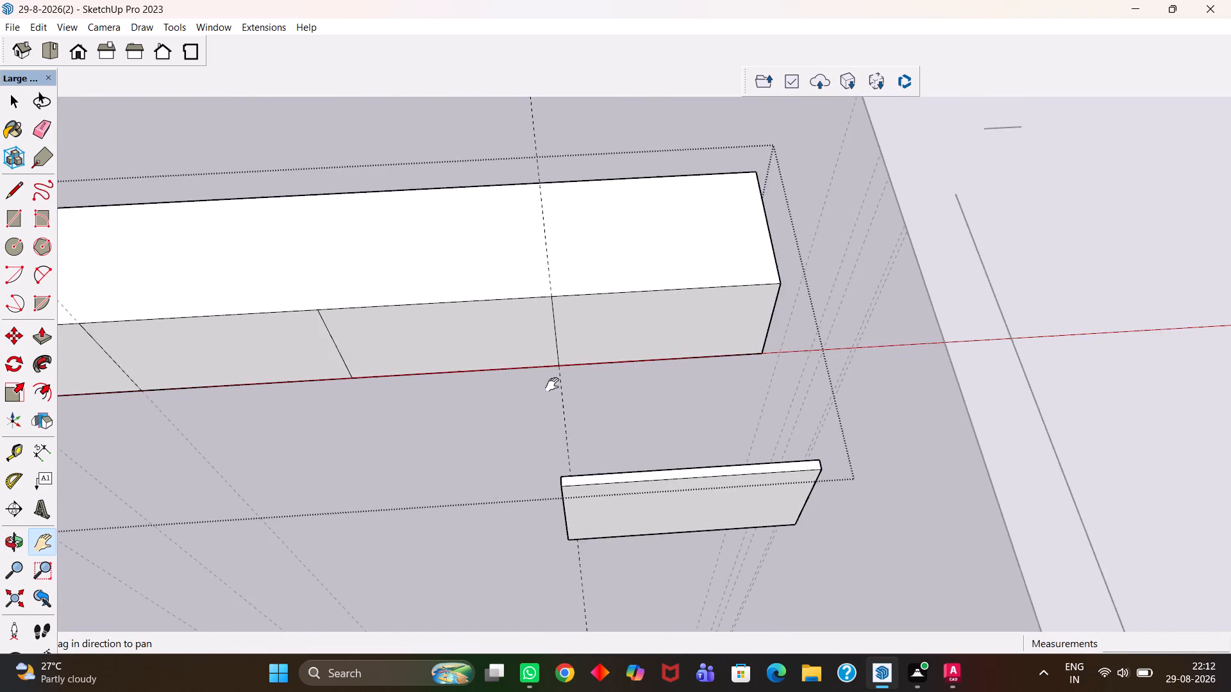
scroll(551, 387, "down", 4)
middle_click(560, 409)
key("space")
scroll(587, 461, "up", 1)
left_click(615, 485)
scroll(658, 470, "up", 3)
key("m")
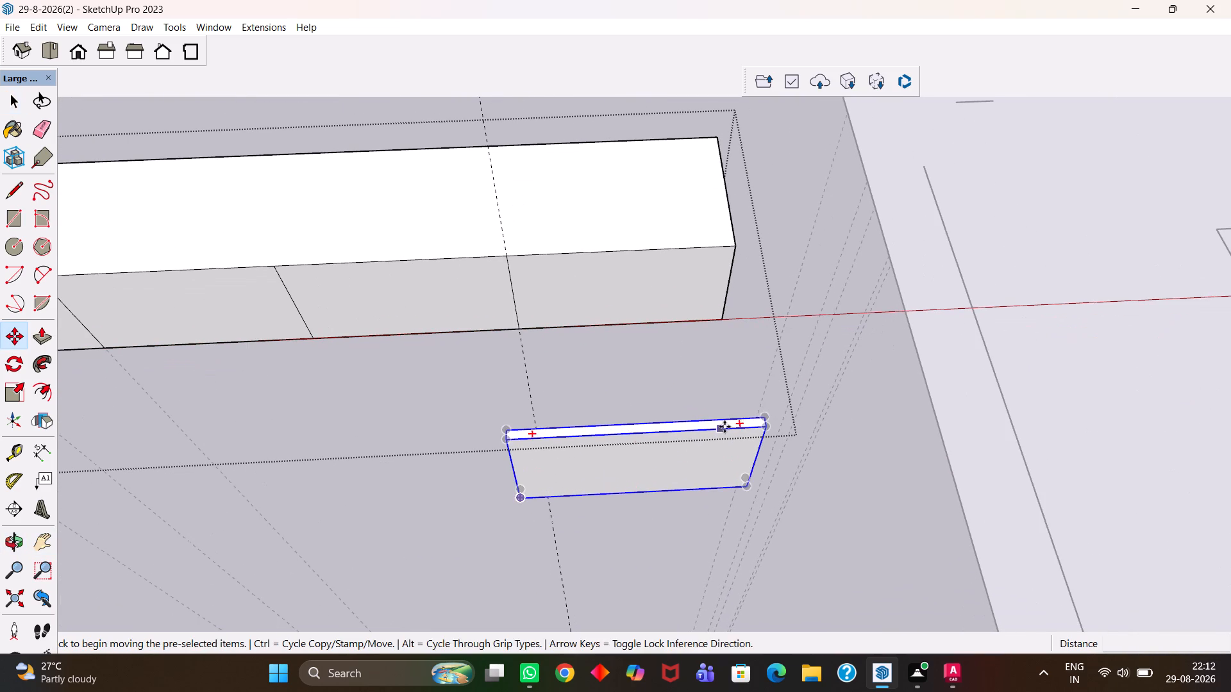
left_click(767, 414)
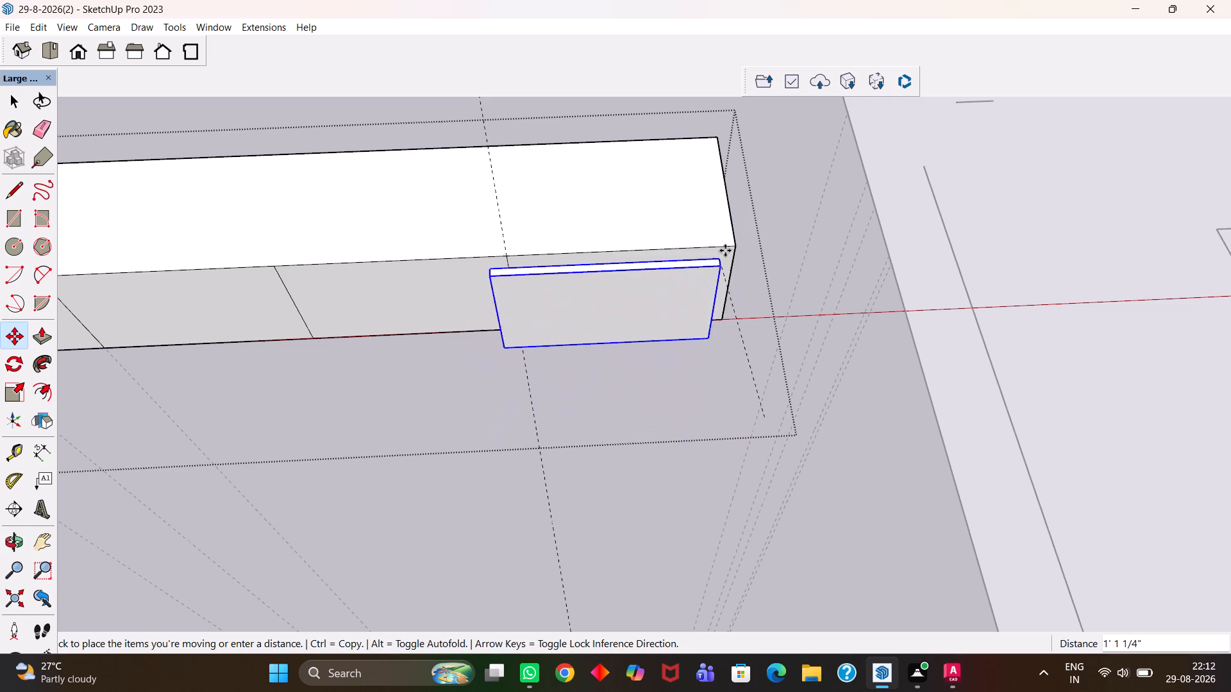
left_click(738, 240)
Copy the panel about 2' 11 3/4" along the front to the central rectangle's edge, divided by /2 into evenly spaced copies.
left_click(509, 254)
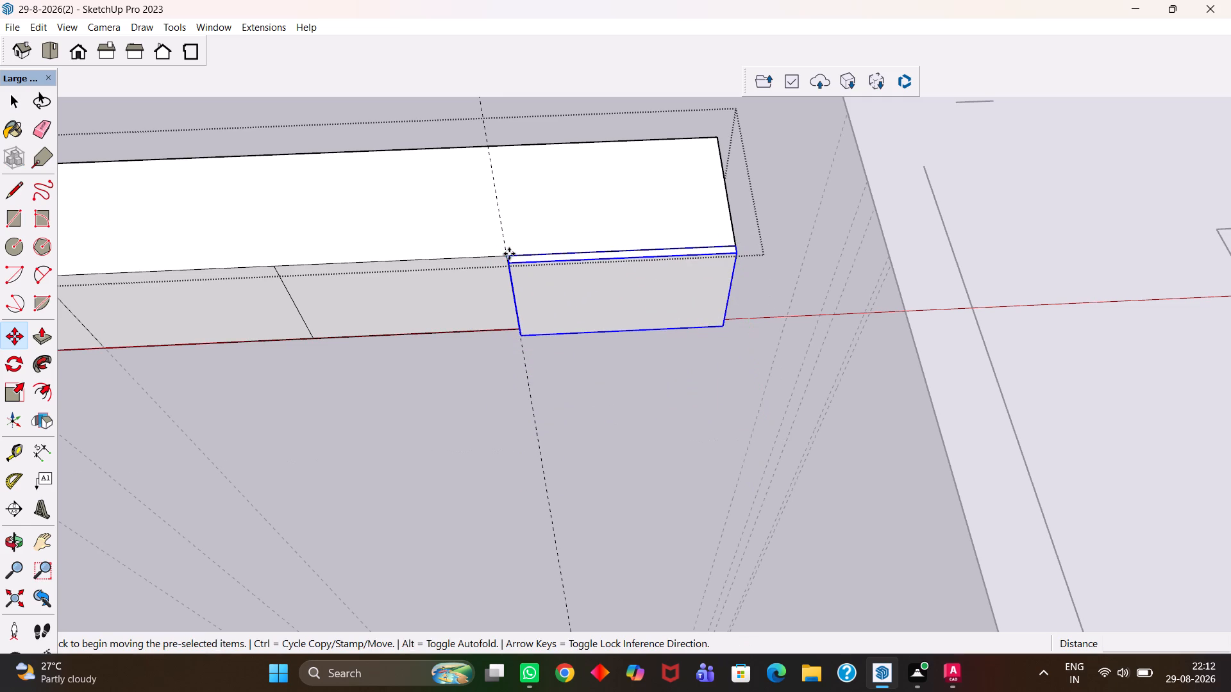
key("h")
scroll(482, 263, "down", 5)
left_click_drag(371, 276, 610, 306)
scroll(503, 299, "up", 3)
scroll(425, 296, "up", 1)
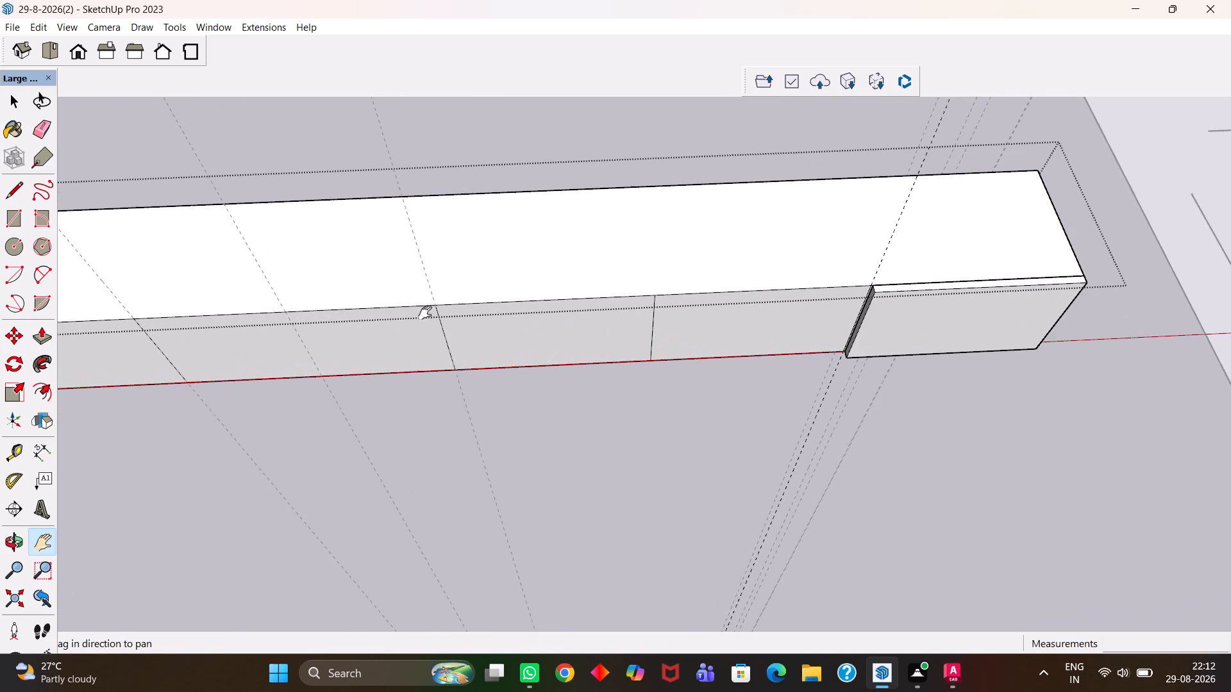
left_click_drag(429, 319, 496, 331)
key("Escape")
left_click(508, 322)
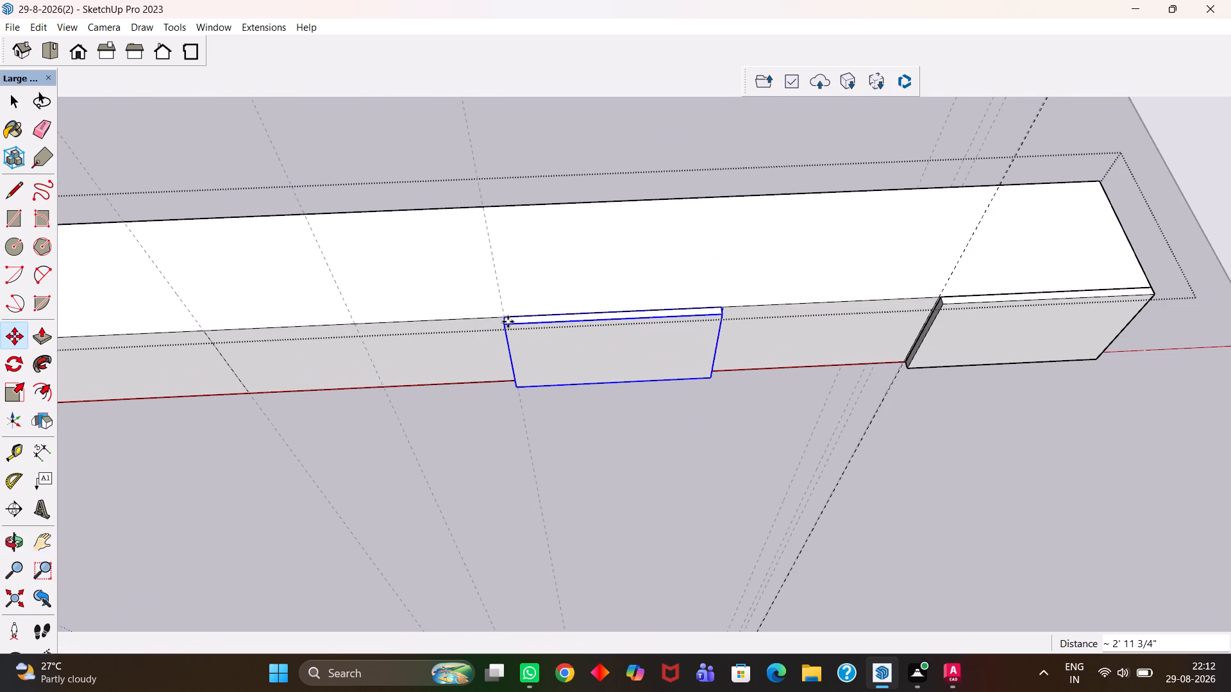
type("/2")
key("Return")
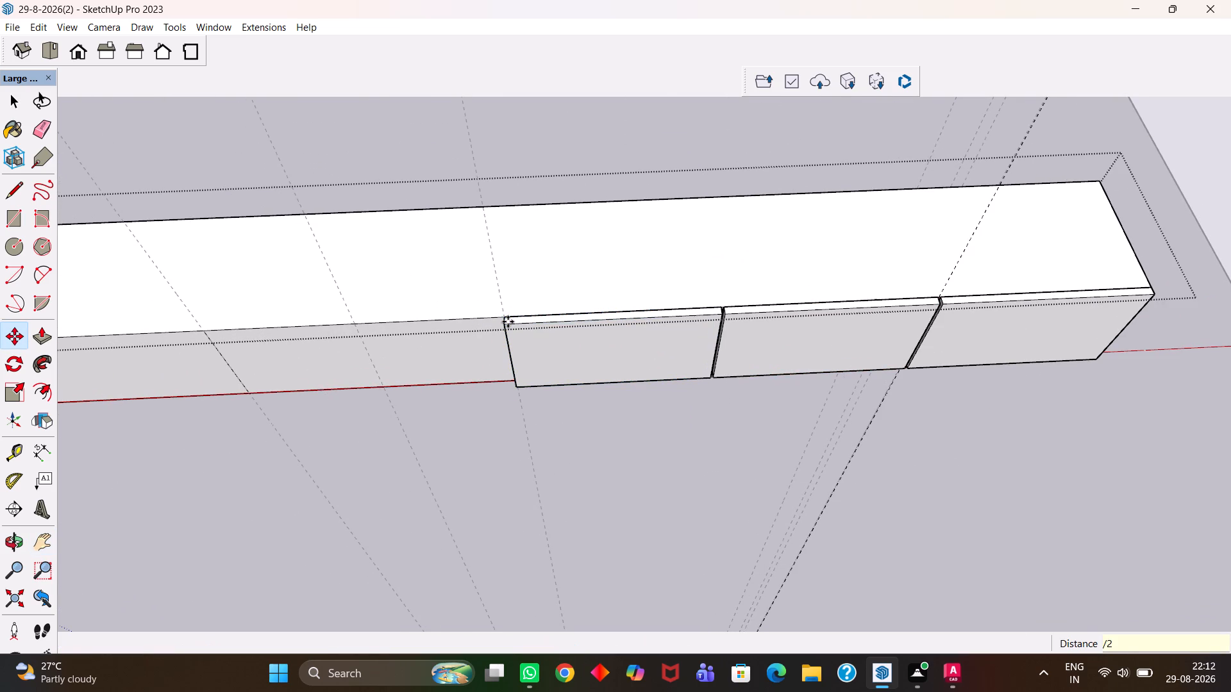
Copy the three front panels together about 6' 5 3/8" along the box to the front corner at its opposite end.
key("h")
scroll(511, 327, "down", 5)
key("space")
left_click(610, 356)
left_click(684, 340, "ctrl")
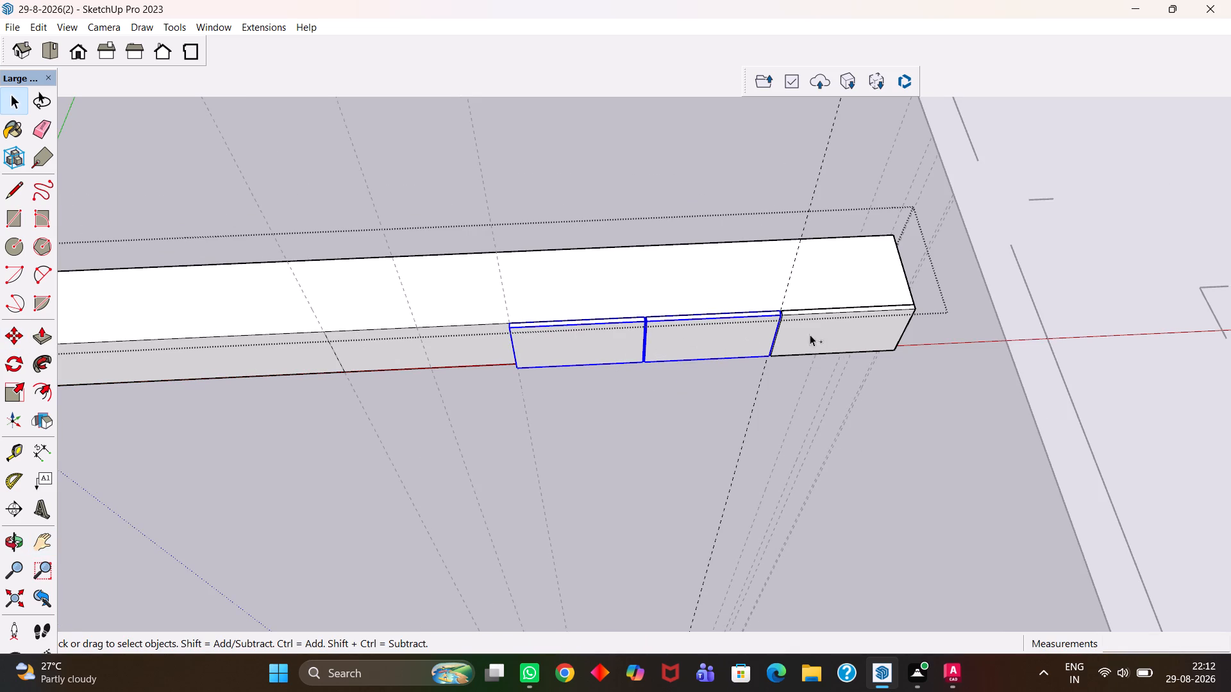
left_click(842, 334, "ctrl")
key("m")
left_click(505, 321)
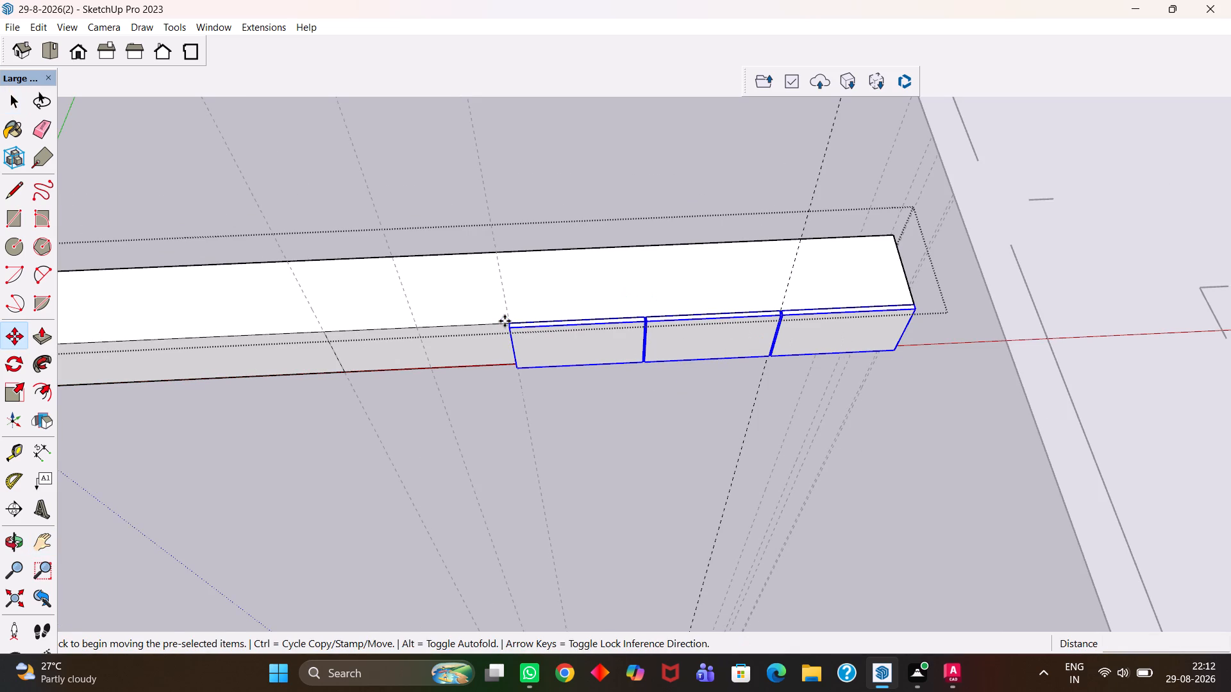
key("h")
scroll(456, 321, "down", 5)
left_click_drag(317, 324, 732, 338)
scroll(519, 374, "up", 9)
key("Escape")
left_click(528, 338)
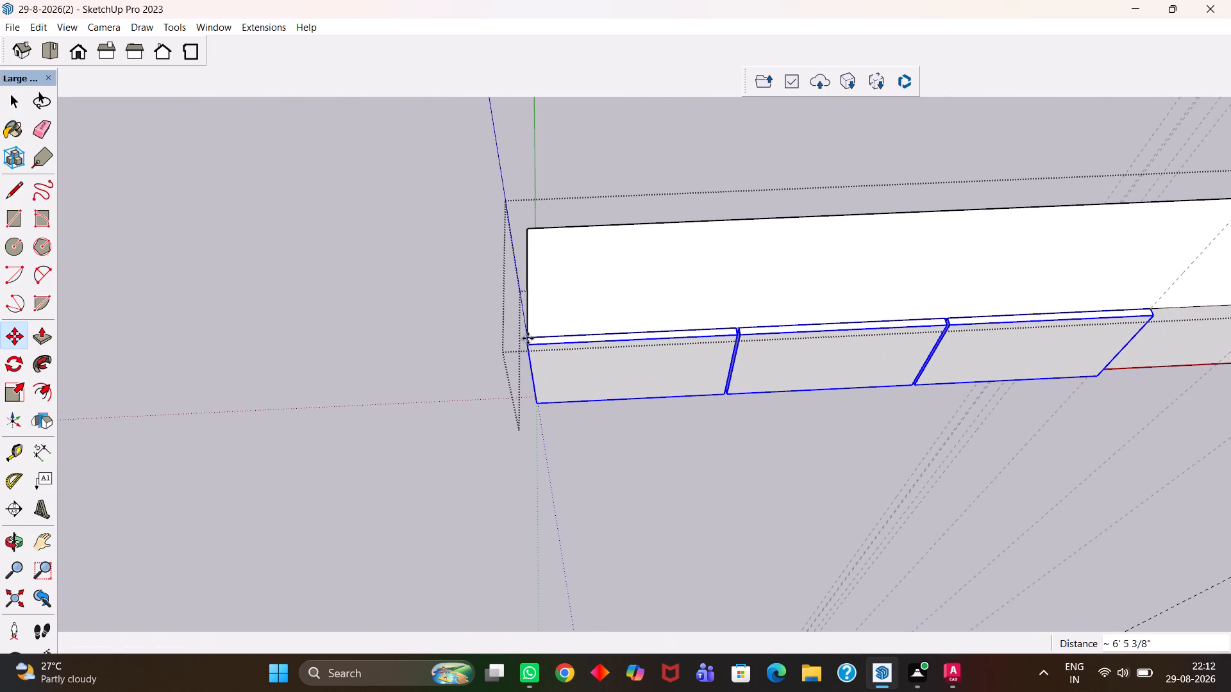
Copy the front panel beside the central gap 2' along the front, placing it against the three panels on the gap's other side.
key("h")
scroll(528, 338, "down", 6)
middle_click_drag(617, 394, 646, 281)
scroll(625, 374, "up", 1)
scroll(755, 331, "up", 4)
left_click_drag(909, 329, 476, 361)
middle_click_drag(608, 384, 578, 359)
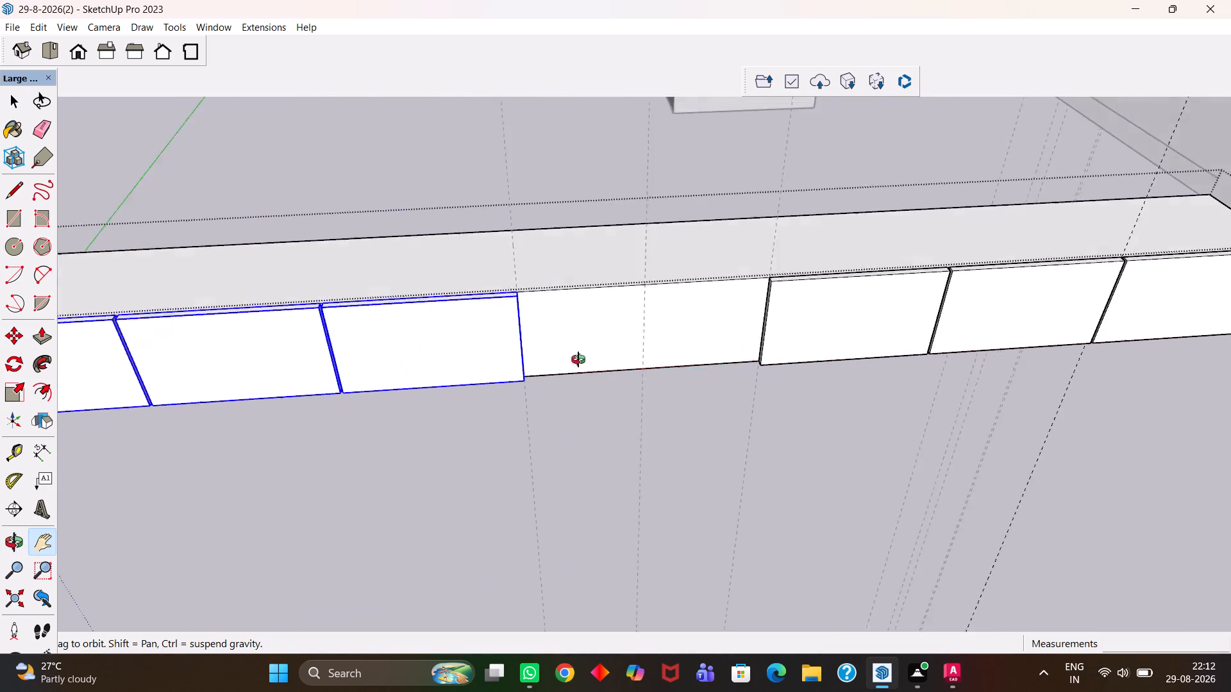
middle_click_drag(578, 359, 545, 367)
scroll(543, 340, "up", 2)
scroll(558, 387, "down", 5)
middle_click_drag(485, 393, 497, 403)
key("space")
scroll(485, 388, "up", 1)
left_click(448, 342)
middle_click_drag(452, 325, 463, 363)
key("n")
scroll(468, 363, "up", 1)
key("m")
left_click(508, 317)
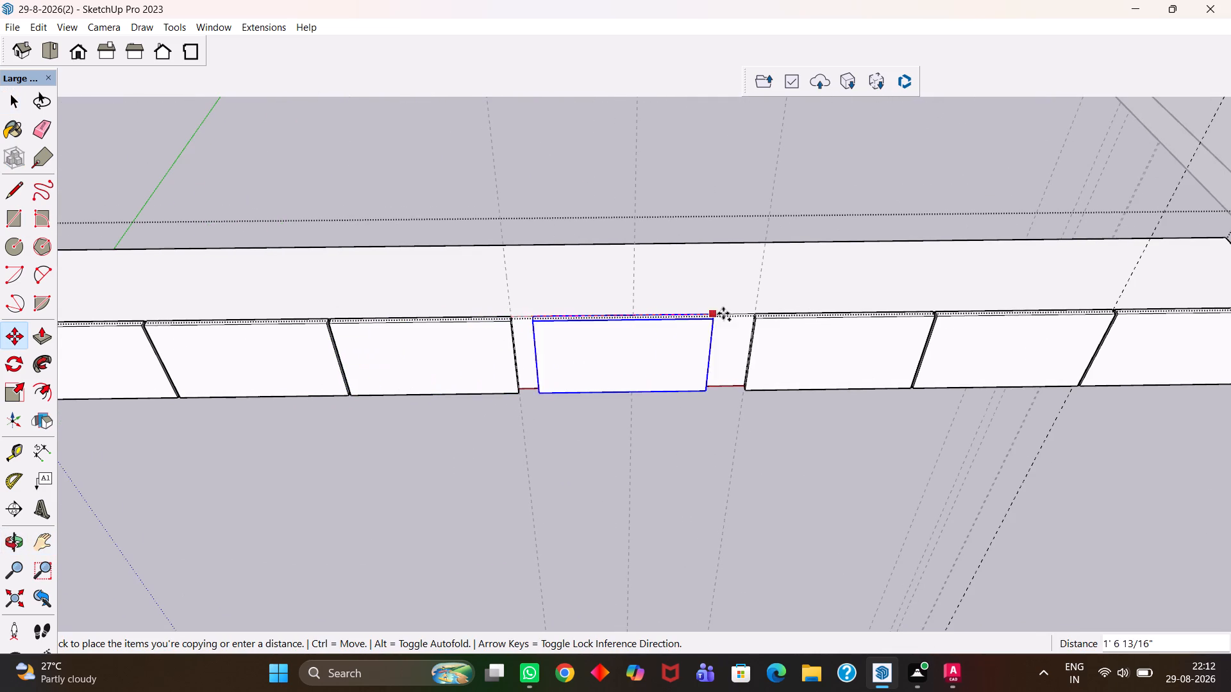
left_click(746, 316)
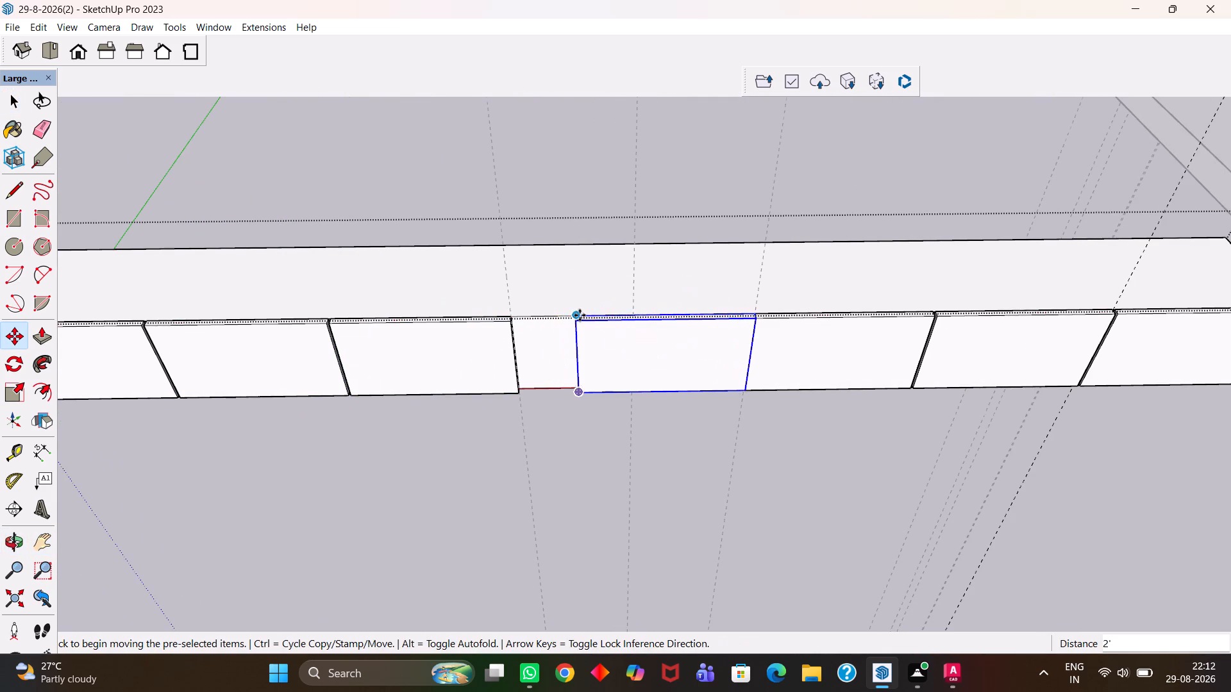
Push/Pull the copied panel's exposed end face about 6 1/16" across the remaining gap towards the neighbouring panel.
scroll(580, 315, "up", 5)
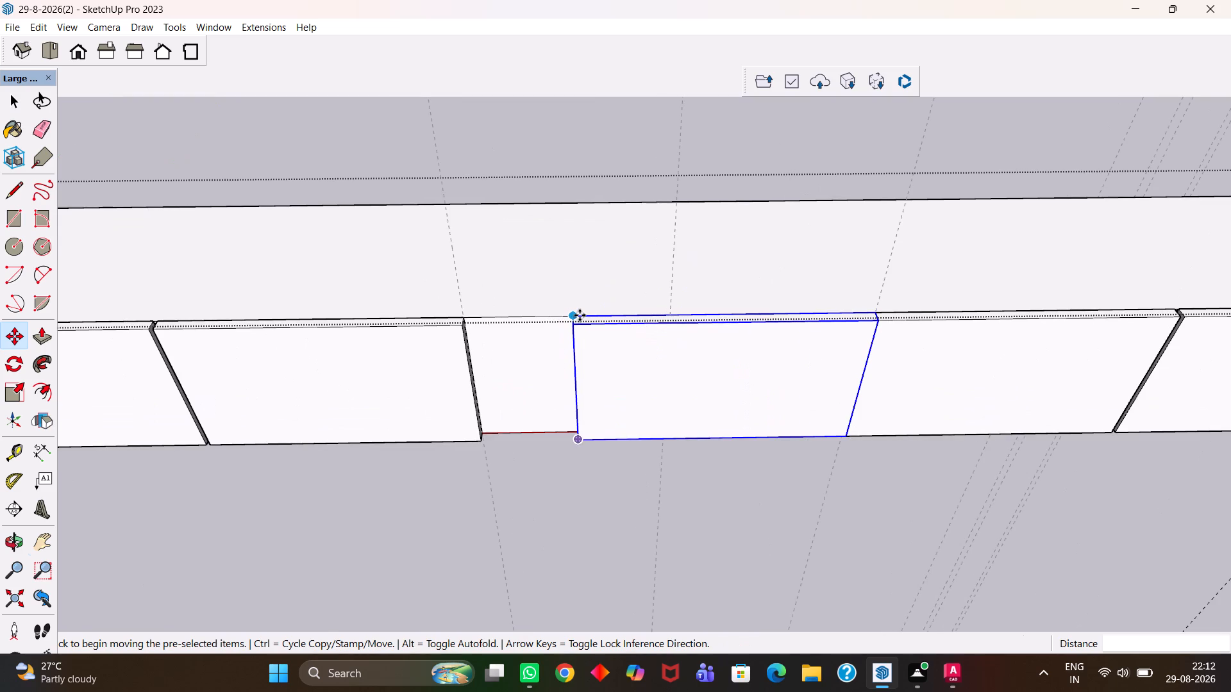
key("h")
scroll(582, 320, "up", 4)
scroll(515, 346, "up", 2)
middle_click_drag(549, 354, 678, 333)
scroll(680, 333, "up", 1)
scroll(664, 336, "down", 4)
left_click_drag(520, 360, 615, 349)
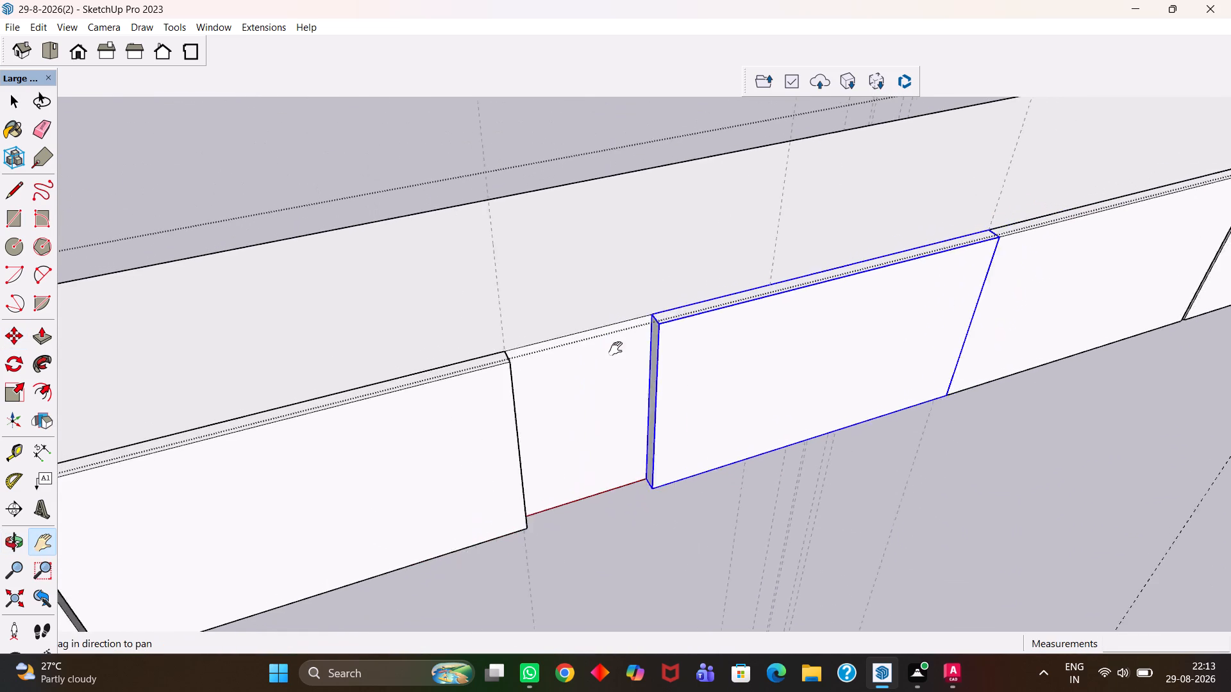
left_click_drag(615, 349, 628, 349)
scroll(637, 359, "down", 4)
key("space")
scroll(669, 361, "up", 8)
double_click(678, 345)
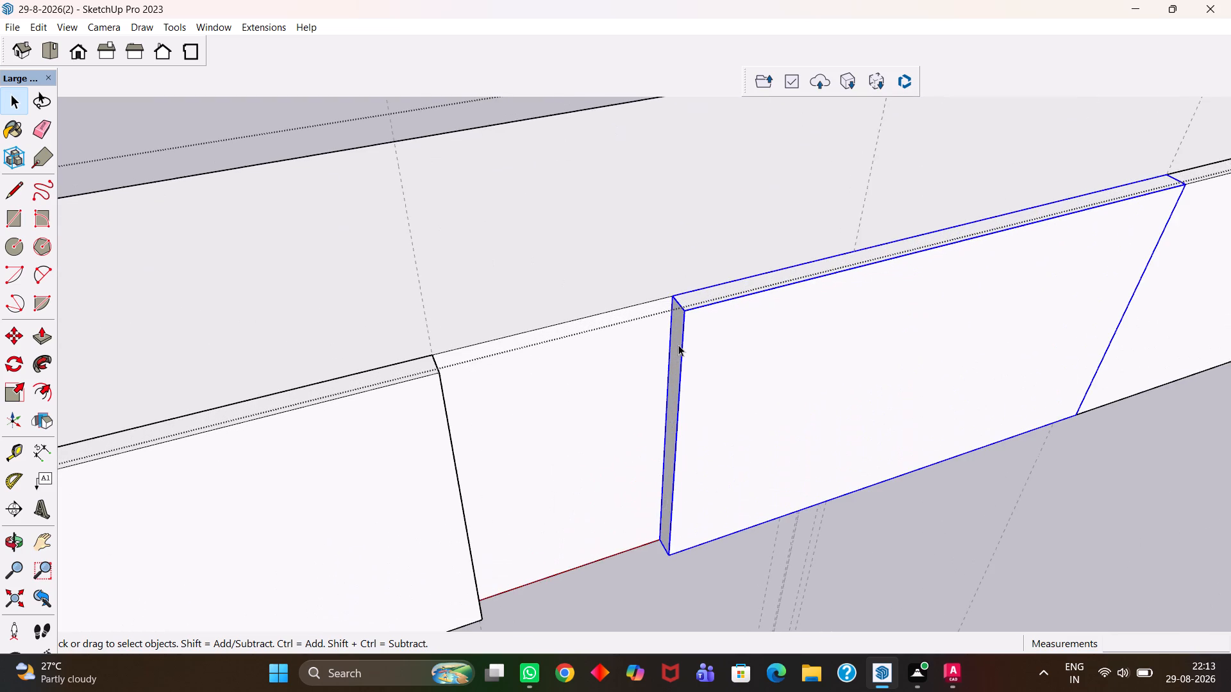
left_click(678, 336)
key("p")
left_click(678, 336)
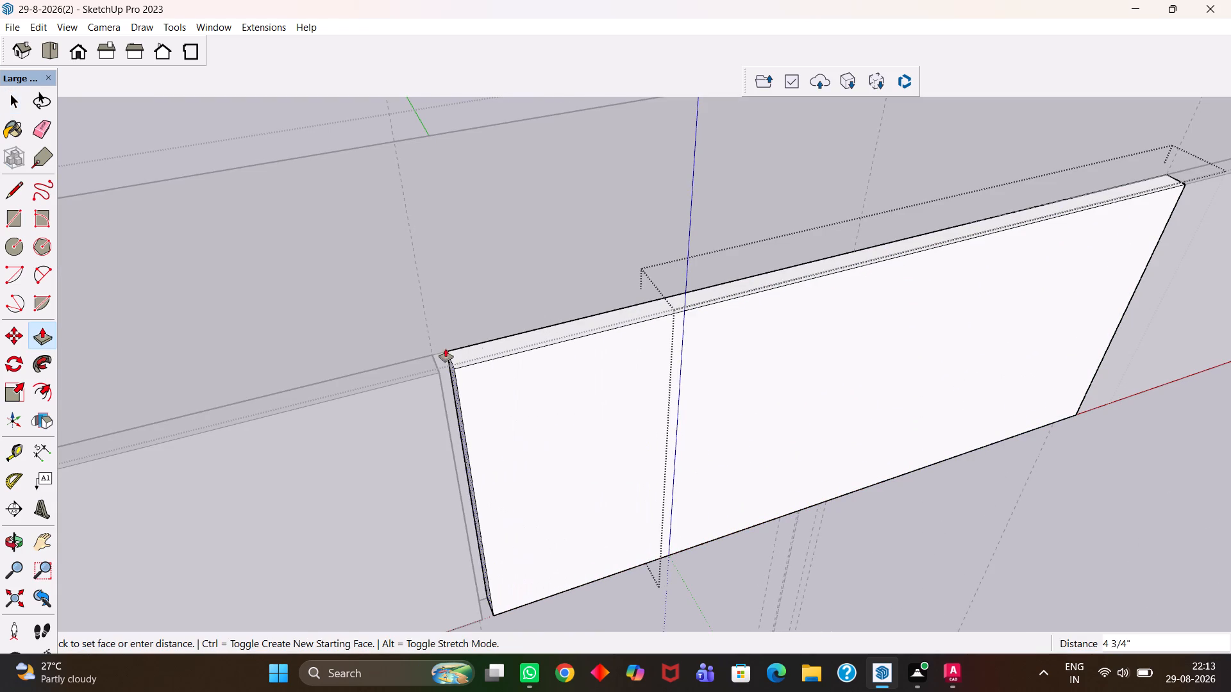
left_click(443, 355)
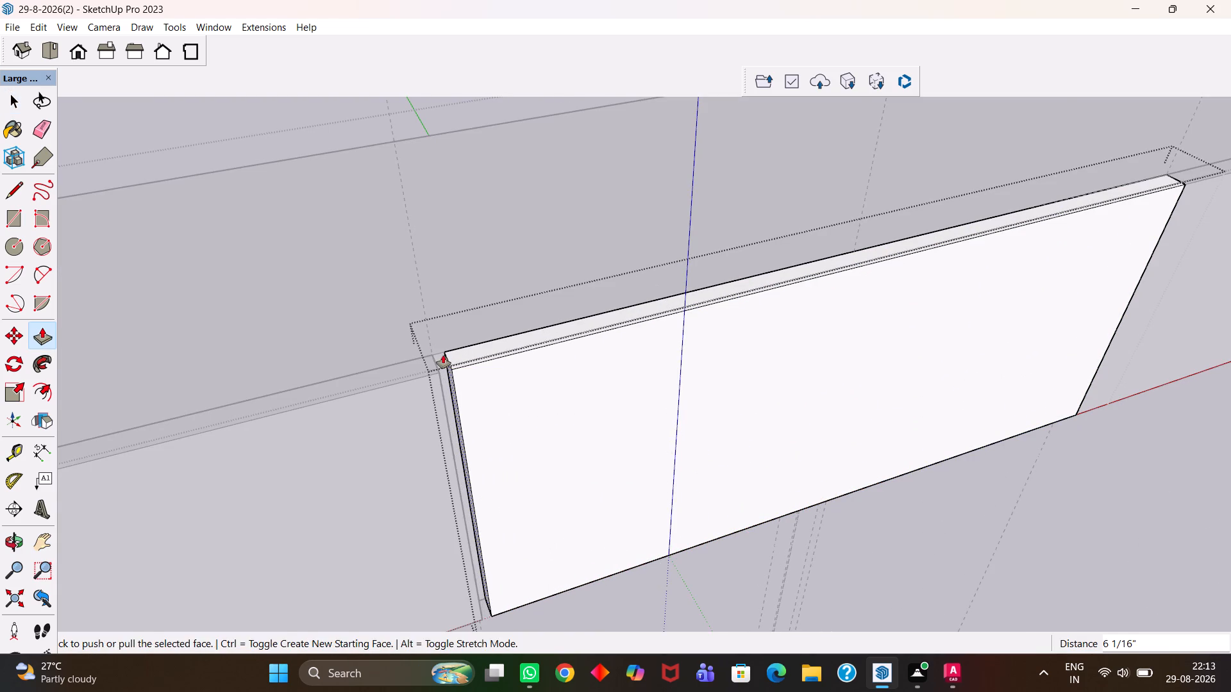
Extend the same end face across the last sliver to meet the neighbouring panel's corner, and leave the panel's group.
key("h")
scroll(443, 355, "down", 7)
scroll(454, 375, "up", 14)
middle_click_drag(417, 354, 428, 372)
scroll(426, 370, "up", 3)
key("space")
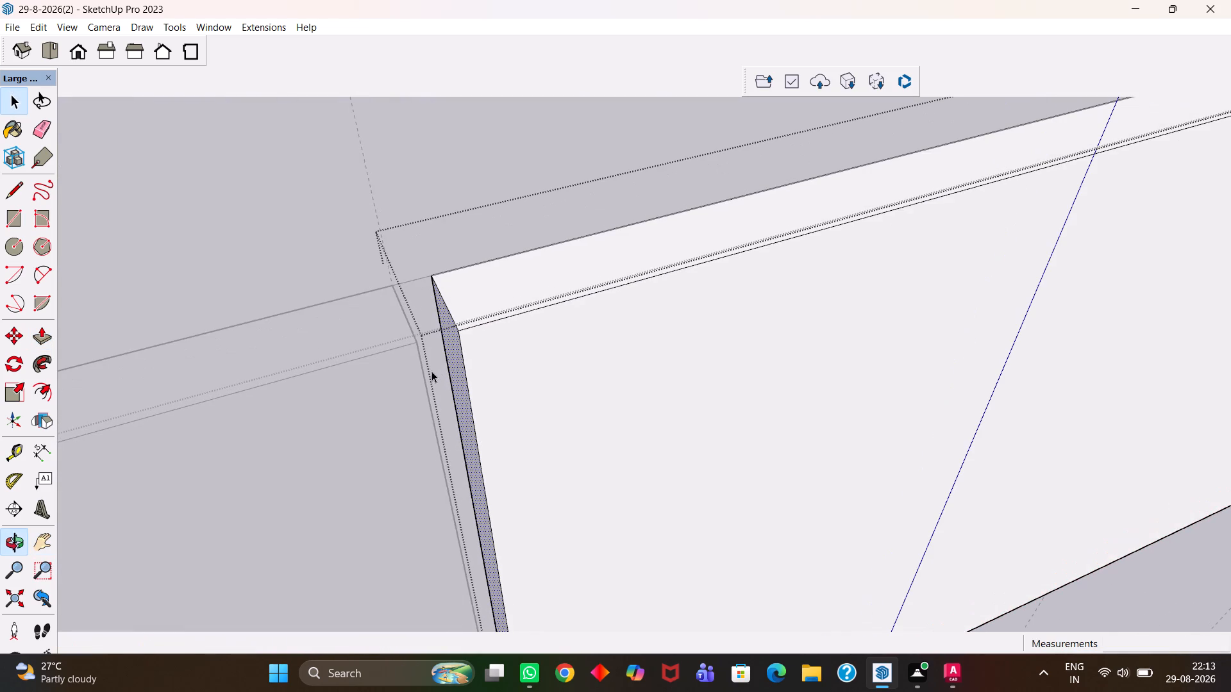
left_click(454, 342)
key("p")
left_click(454, 342)
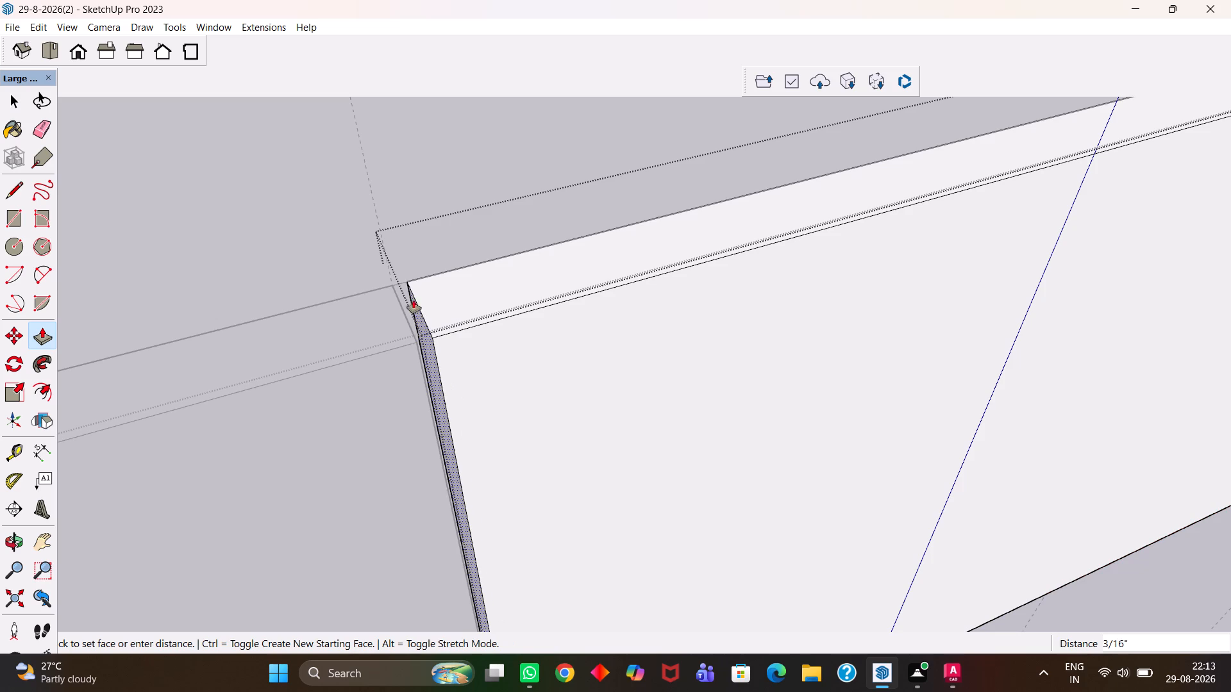
left_click(404, 282)
key("h")
scroll(404, 284, "down", 14)
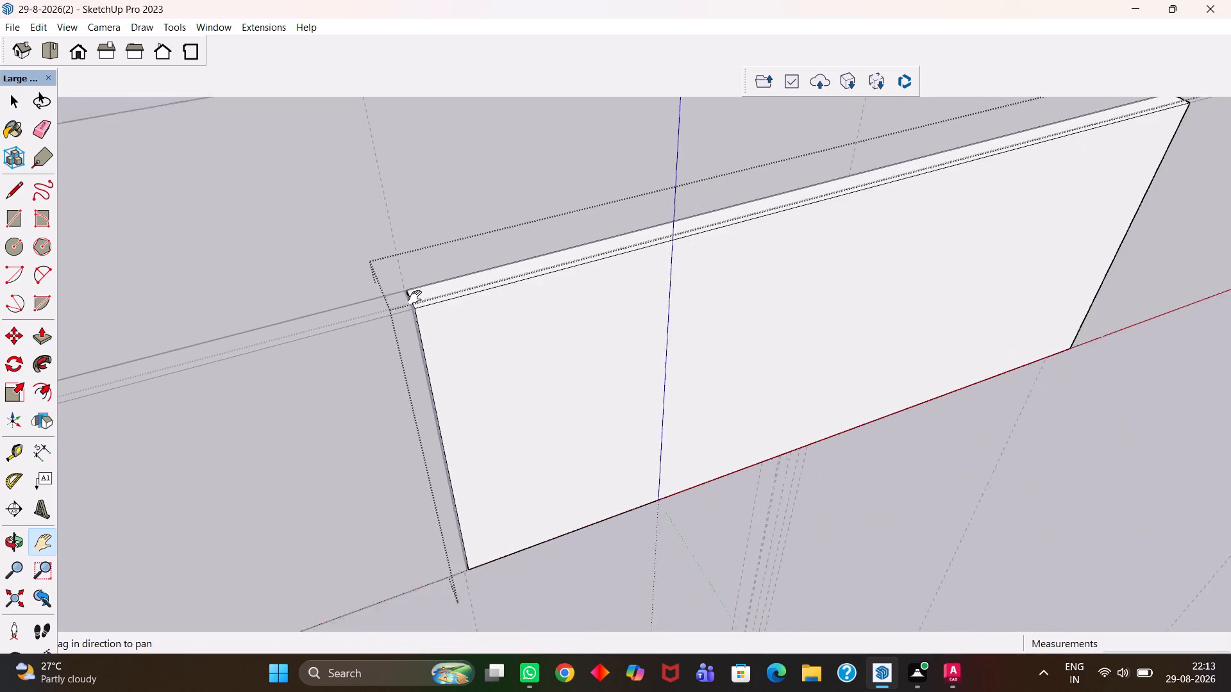
scroll(415, 297, "down", 8)
middle_click_drag(597, 372, 520, 374)
scroll(500, 371, "down", 4)
key("space")
left_click(559, 466)
Examine the unit's full row of front panels and its top from several angles.
scroll(632, 313, "up", 4)
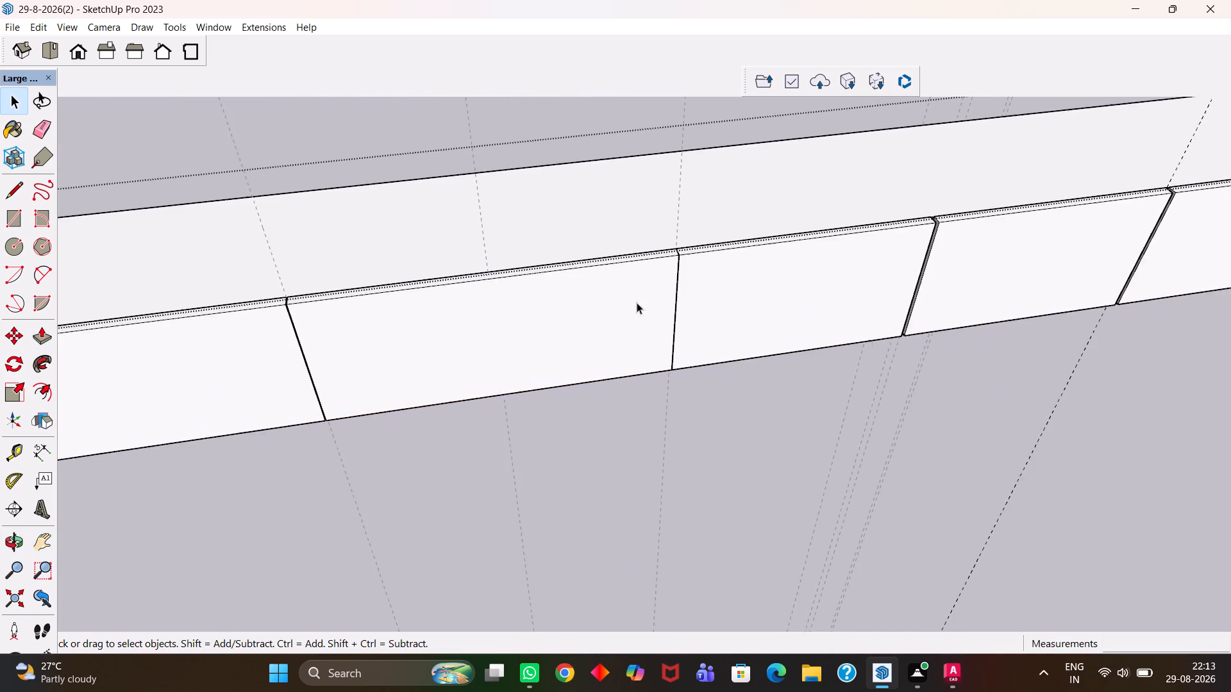
middle_click_drag(650, 311, 586, 326)
key("h")
scroll(585, 326, "down", 9)
middle_click_drag(566, 418, 566, 278)
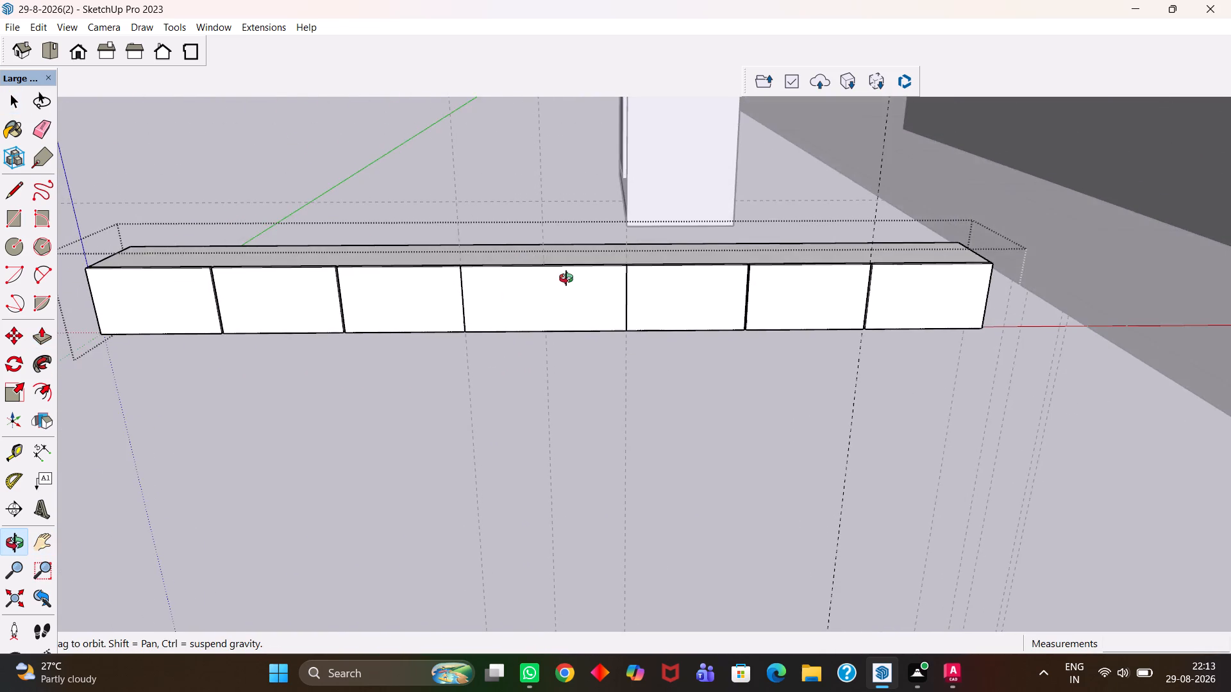
middle_click_drag(566, 278, 559, 281)
scroll(559, 285, "up", 1)
scroll(557, 299, "down", 9)
key("h")
middle_click(555, 314)
middle_click_drag(567, 301, 564, 373)
scroll(564, 368, "up", 6)
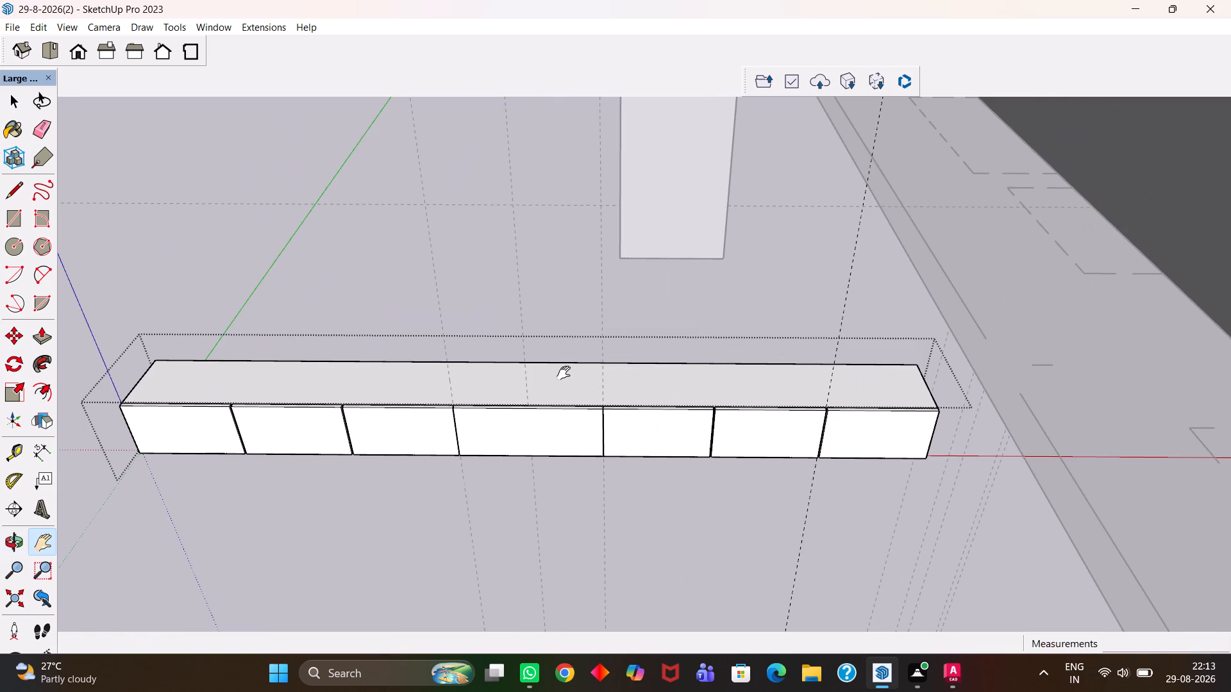
scroll(564, 373, "down", 4)
middle_click_drag(555, 383, 545, 415)
scroll(537, 438, "up", 1)
Open the unit's group for editing and copy its long top face to the open space in front of the unit.
key("space")
left_click(521, 519)
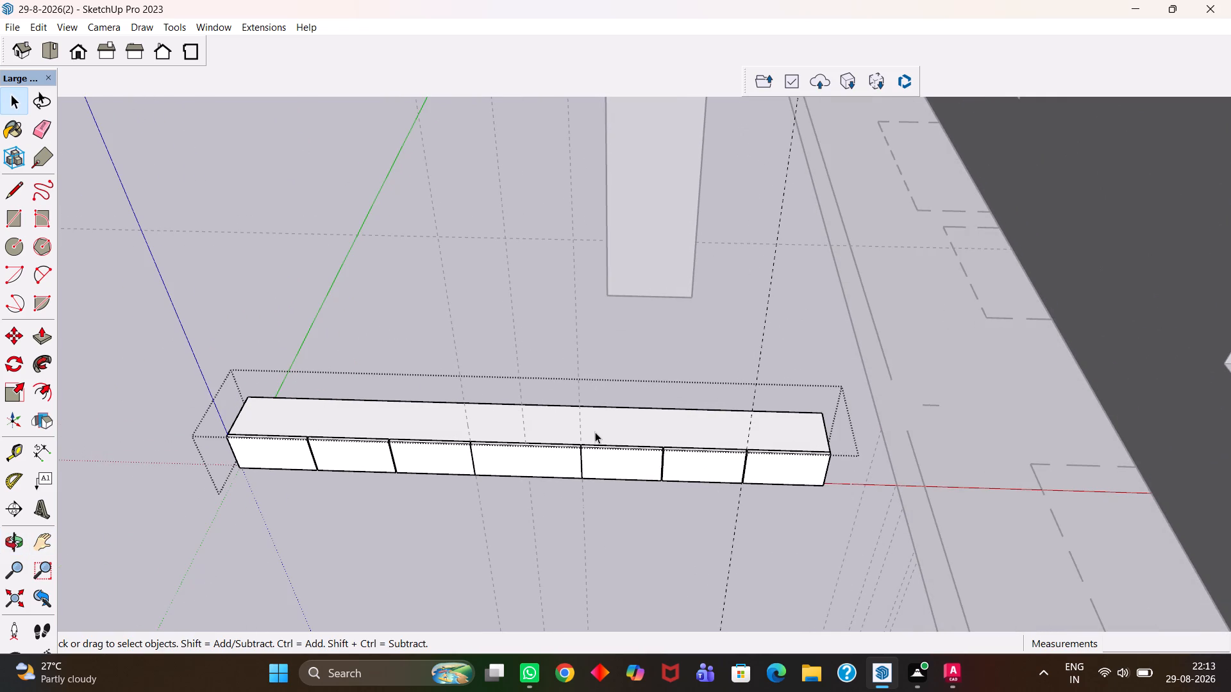
left_click(595, 432)
scroll(595, 432, "down", 4)
middle_click_drag(594, 431, 605, 495)
scroll(601, 490, "up", 8)
key("h")
scroll(609, 479, "down", 4)
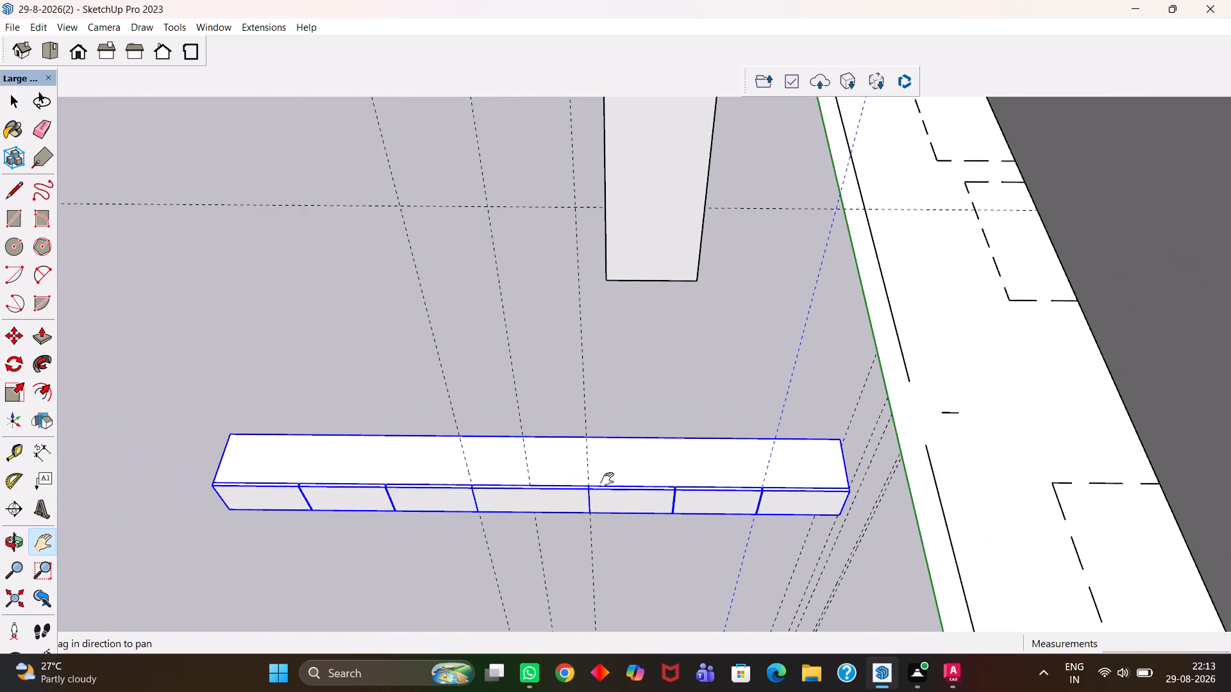
scroll(607, 479, "down", 1)
left_click_drag(605, 486, 607, 395)
middle_click_drag(600, 413, 601, 436)
key("space")
scroll(608, 429, "up", 1)
double_click(621, 400)
triple_click(623, 395)
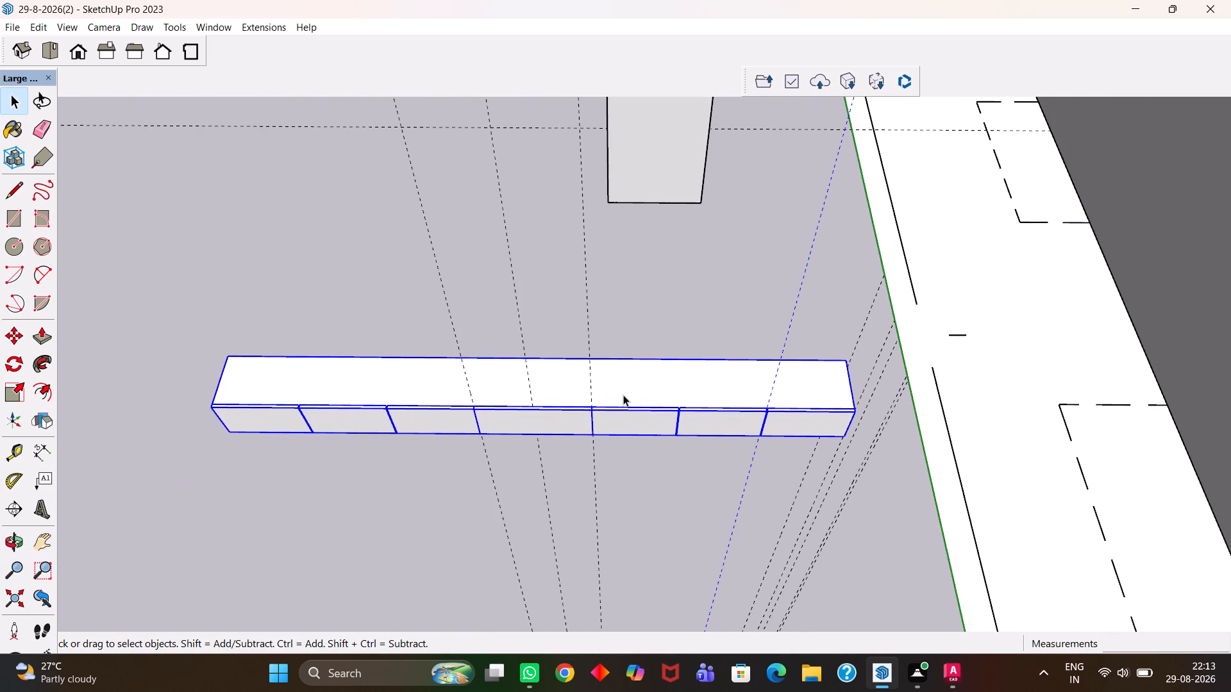
left_click(623, 391)
key("m")
left_click(623, 391)
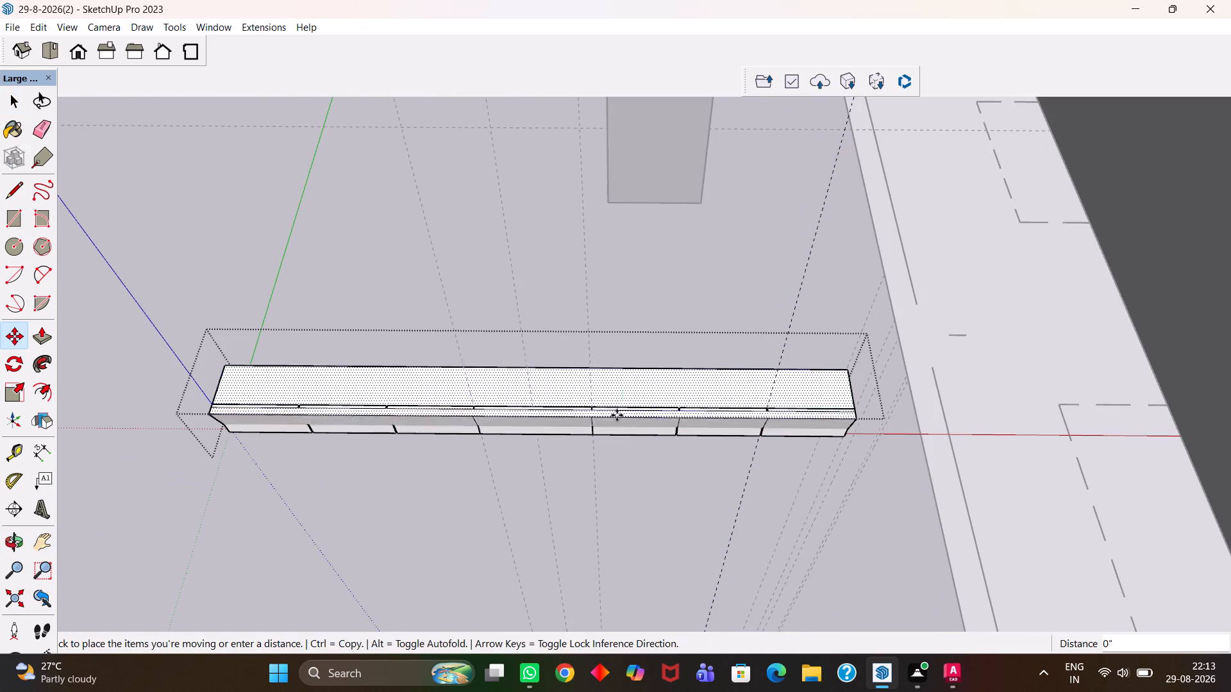
left_click(598, 516)
Extrude the copied top face 1" thick and make the resulting slab a group.
key("p")
left_click(608, 513)
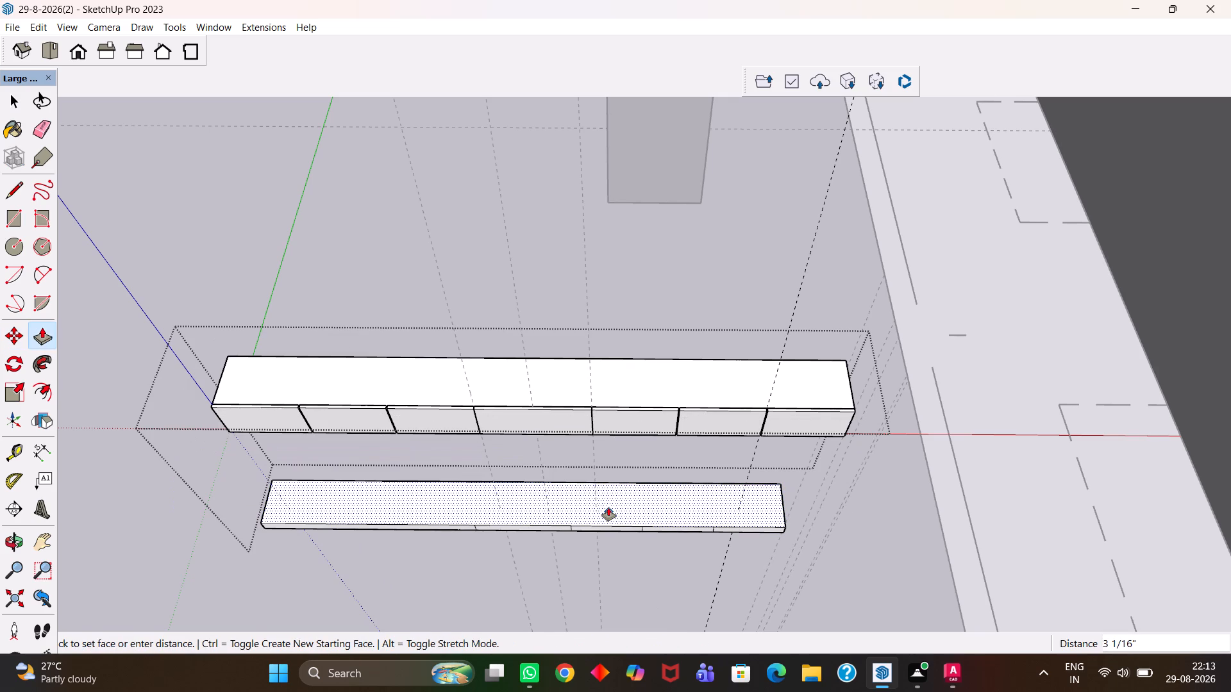
type("1\"")
key("Return")
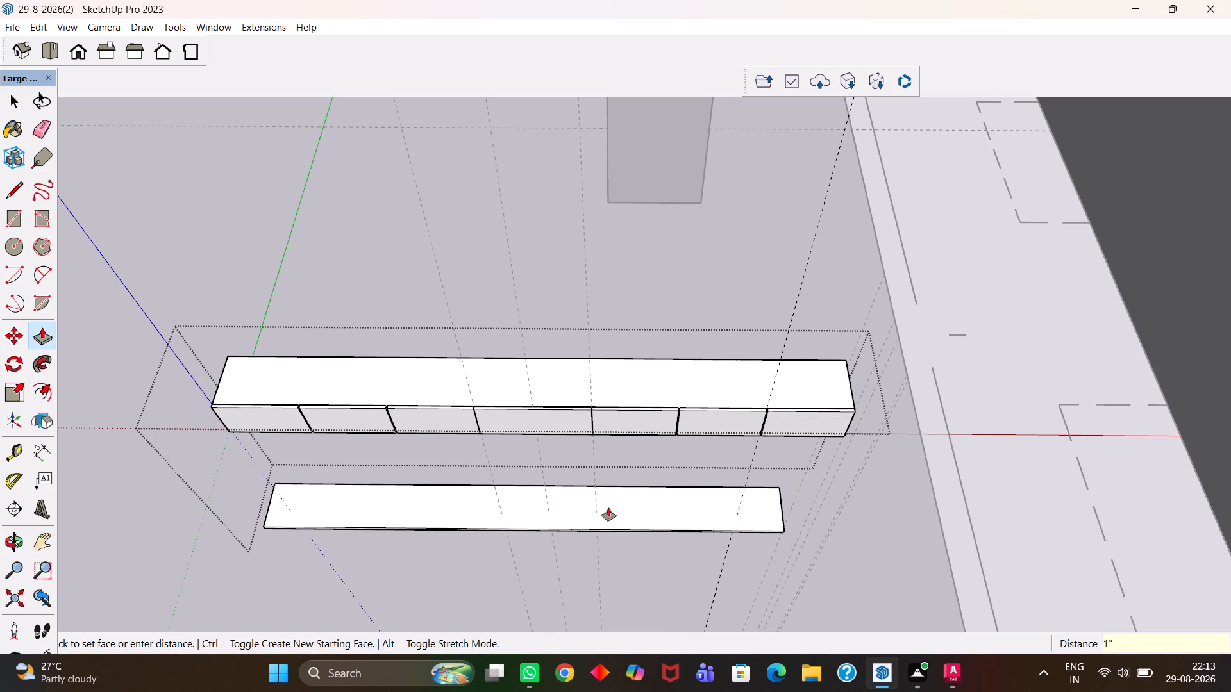
key("h")
scroll(608, 507, "up", 7)
scroll(605, 515, "down", 4)
middle_click_drag(614, 543, 617, 520)
key("space")
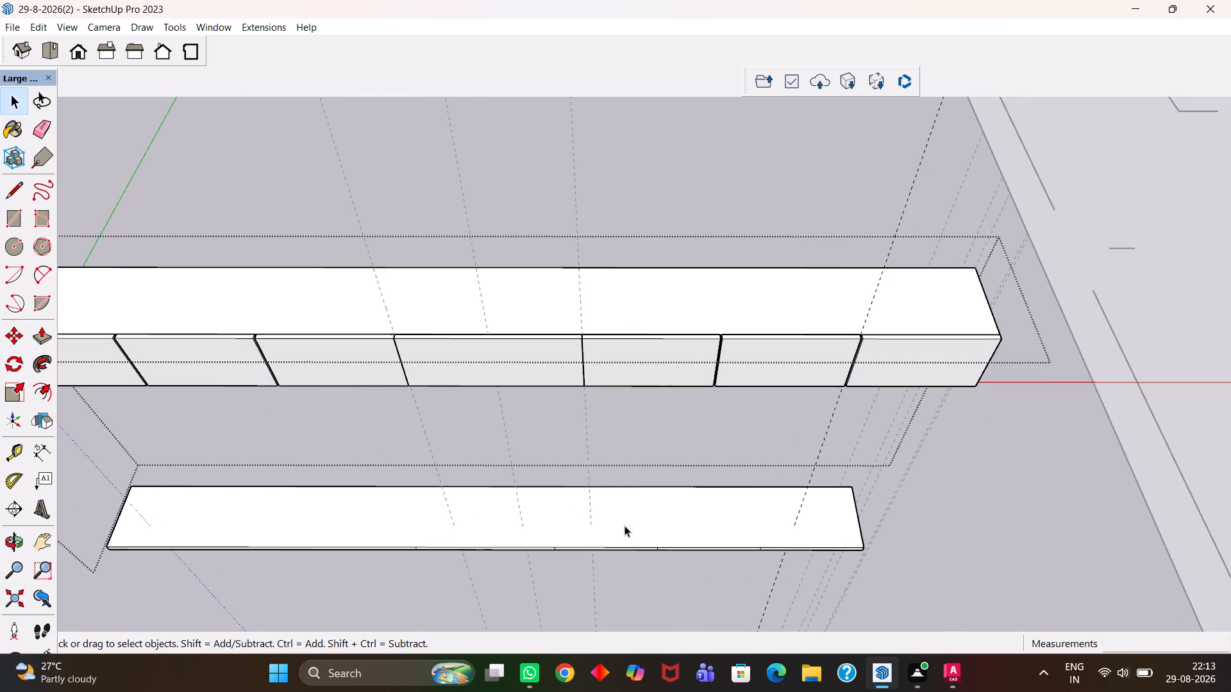
triple_click(624, 525)
left_click(624, 525)
right_click(624, 525)
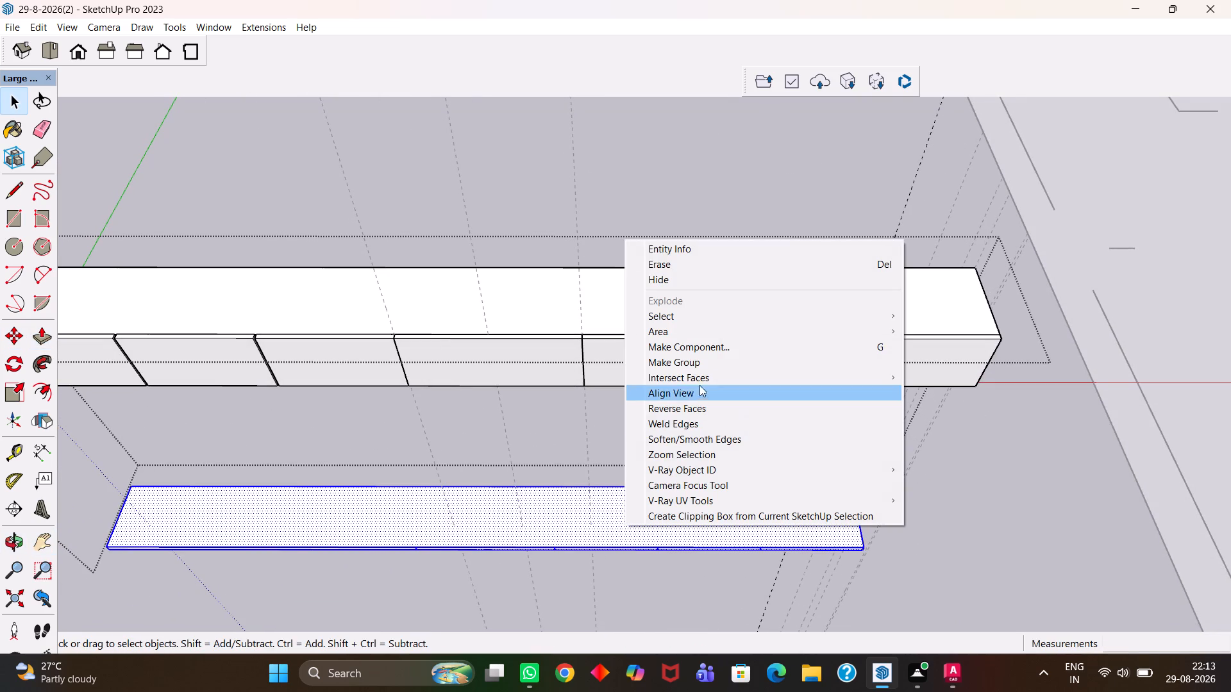
left_click(700, 365)
Move the grouped slab about 4' 5 3/8" onto the unit, matching its bottom front corner to the box's top front corner.
key("m")
scroll(749, 520, "up", 1)
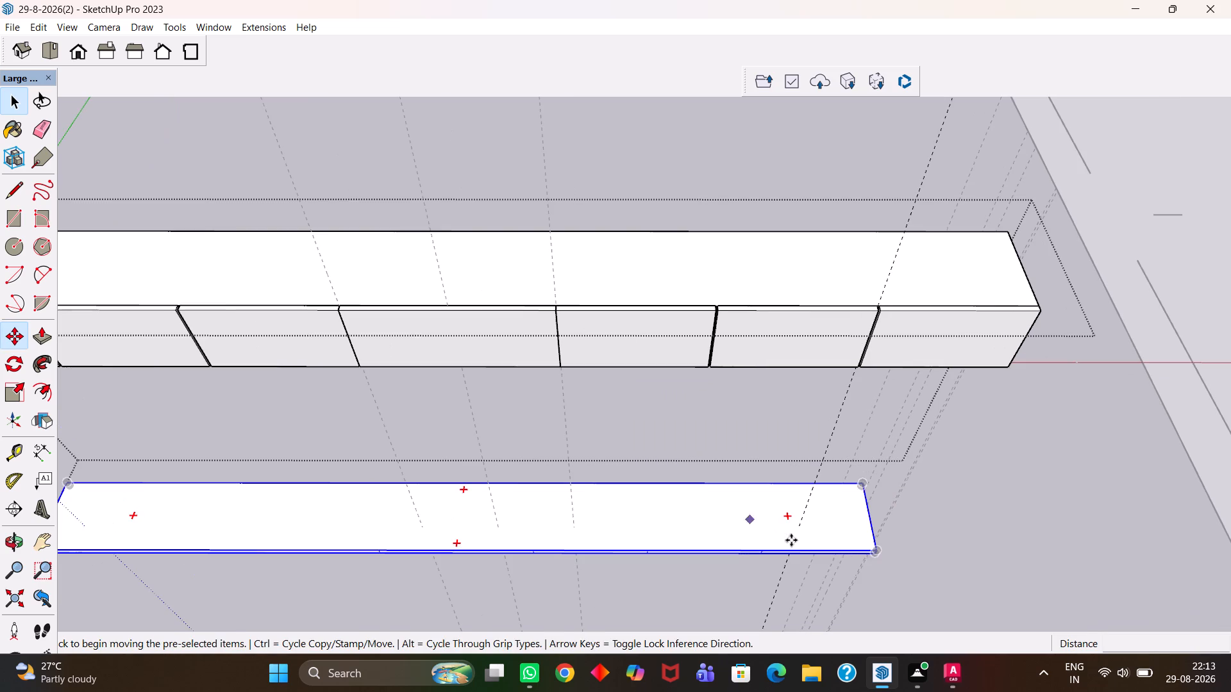
left_click(880, 559)
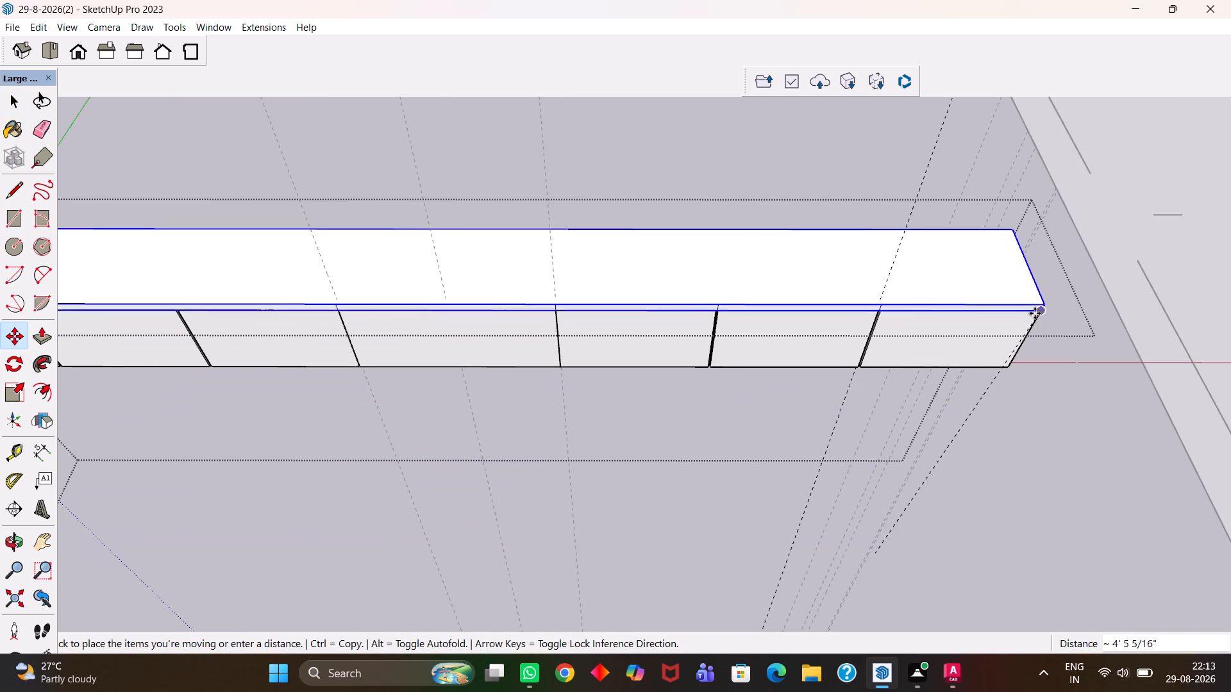
left_click(1036, 306)
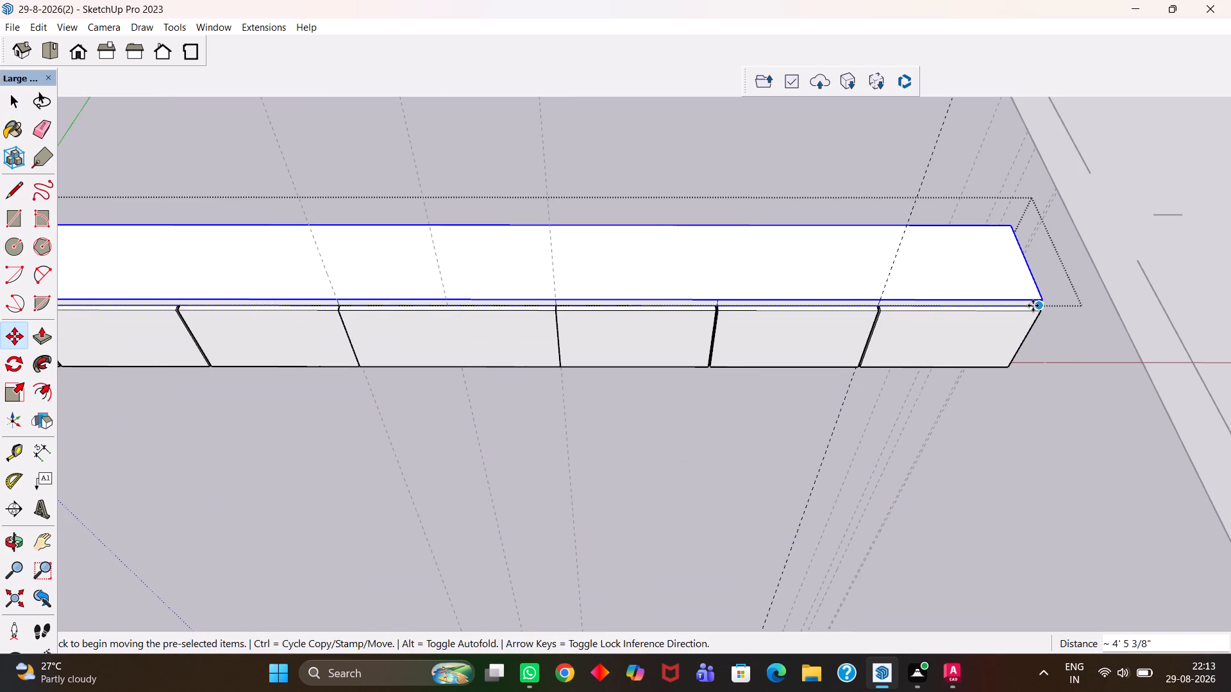
Open the slab and Push/Pull the front edge section above the end panel about 11/16" out, flush with the panel front.
scroll(1033, 306, "up", 4)
key("h")
scroll(1000, 285, "up", 7)
middle_click_drag(898, 292, 761, 315)
scroll(769, 317, "down", 2)
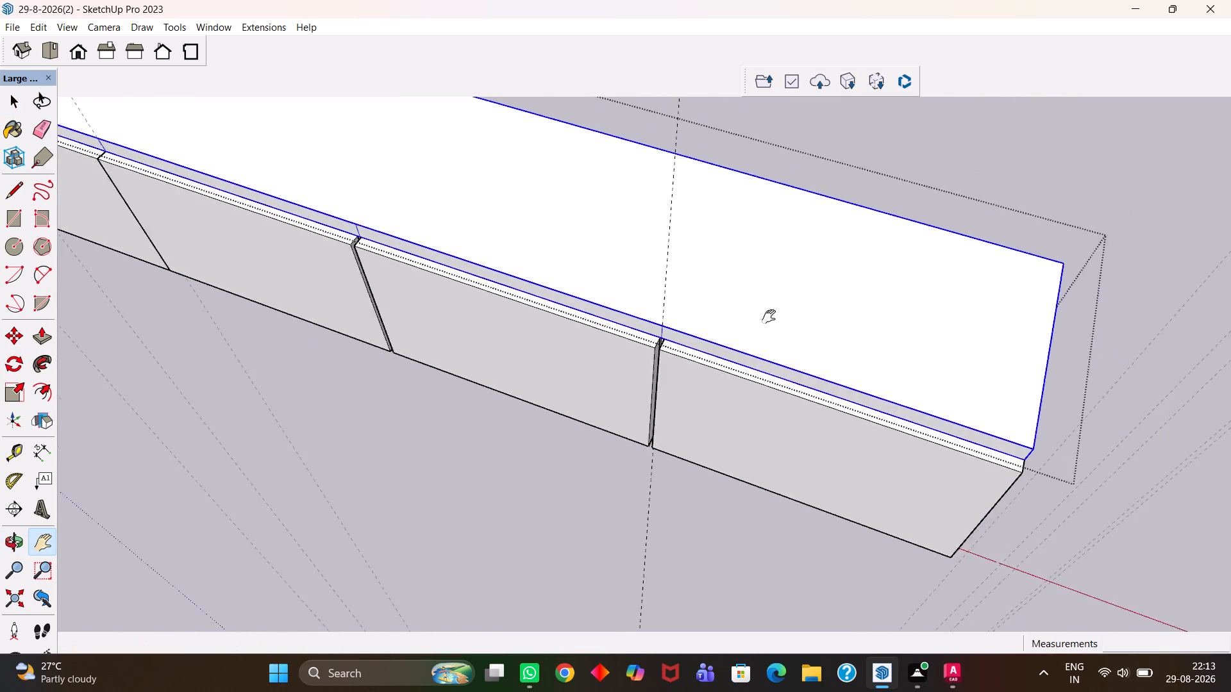
scroll(769, 317, "down", 3)
left_click_drag(812, 347, 651, 299)
scroll(707, 352, "up", 3)
middle_click_drag(730, 370, 701, 340)
scroll(701, 340, "up", 2)
key("space")
double_click(730, 342)
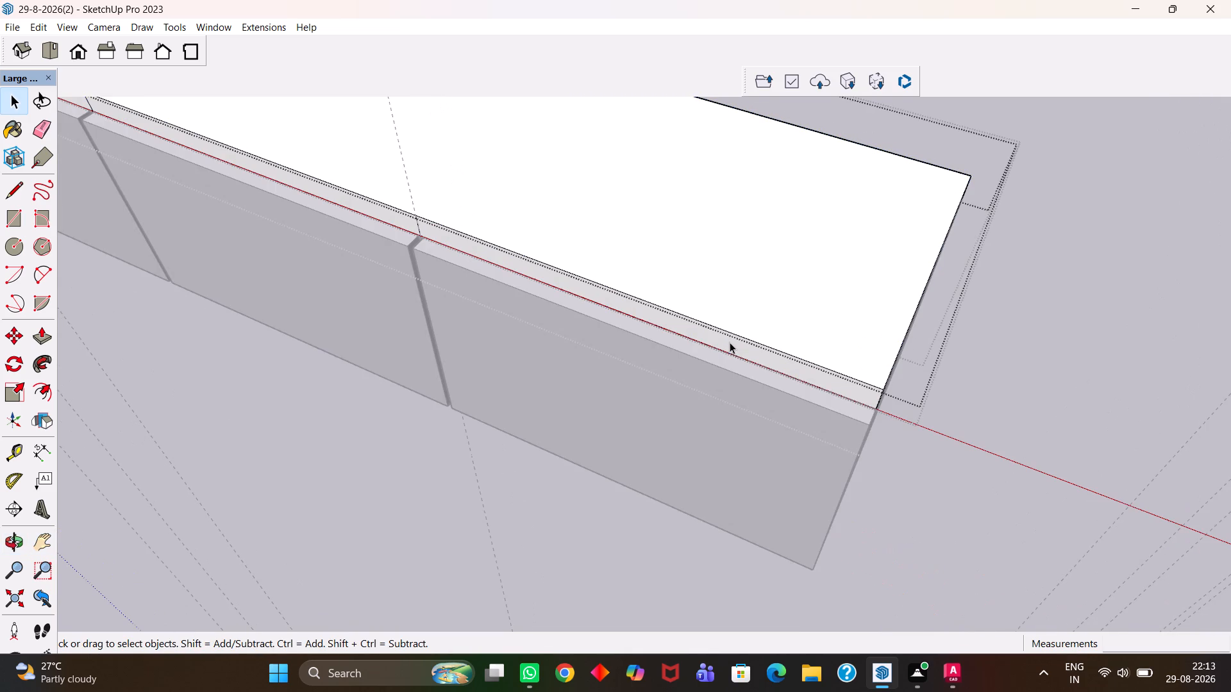
left_click(733, 347)
key("p")
left_click(733, 347)
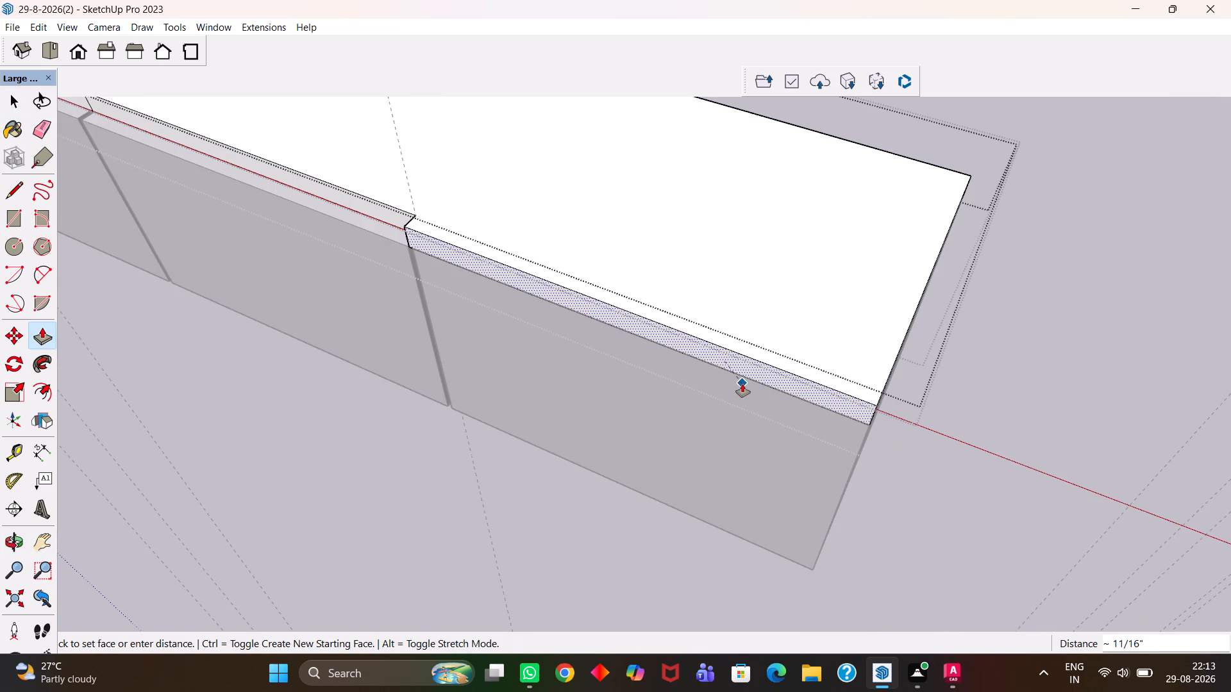
left_click(742, 384)
Push/Pull the end face of the slab's front overhang about 9' 5" along the unit to the slab's opposite end corner.
middle_click_drag(612, 310, 829, 301)
key("h")
middle_click_drag(324, 234, 651, 249)
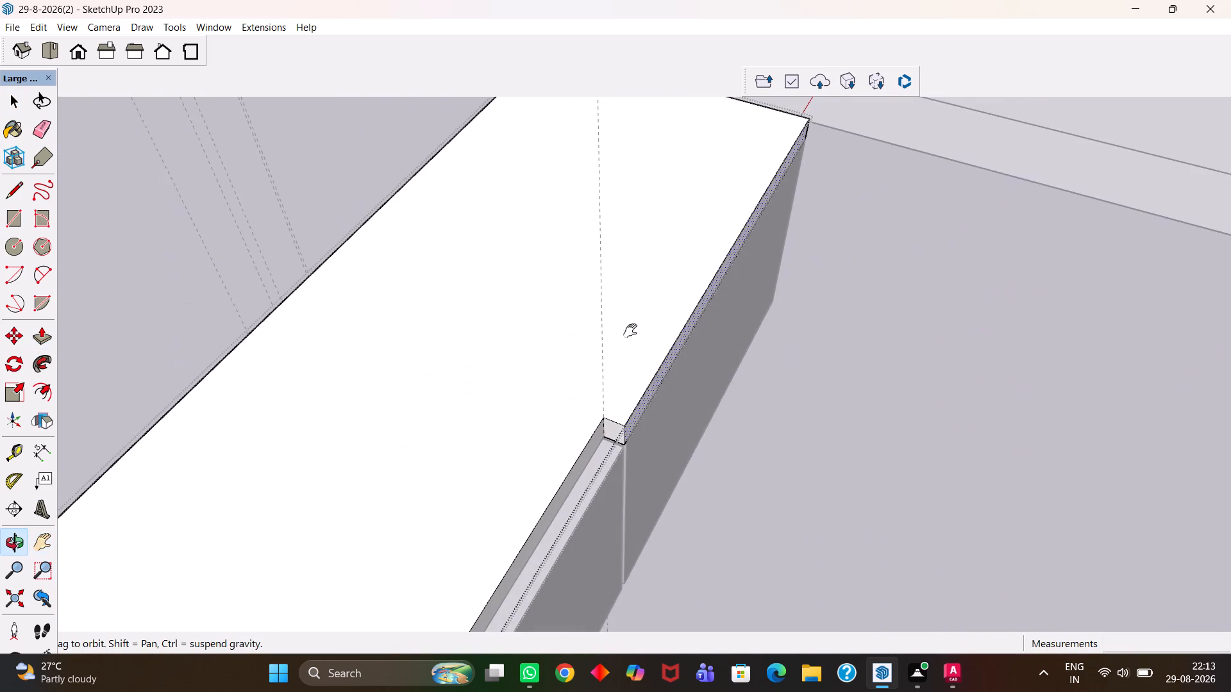
scroll(610, 434, "up", 3)
key("h")
left_click_drag(593, 446, 632, 372)
key("space")
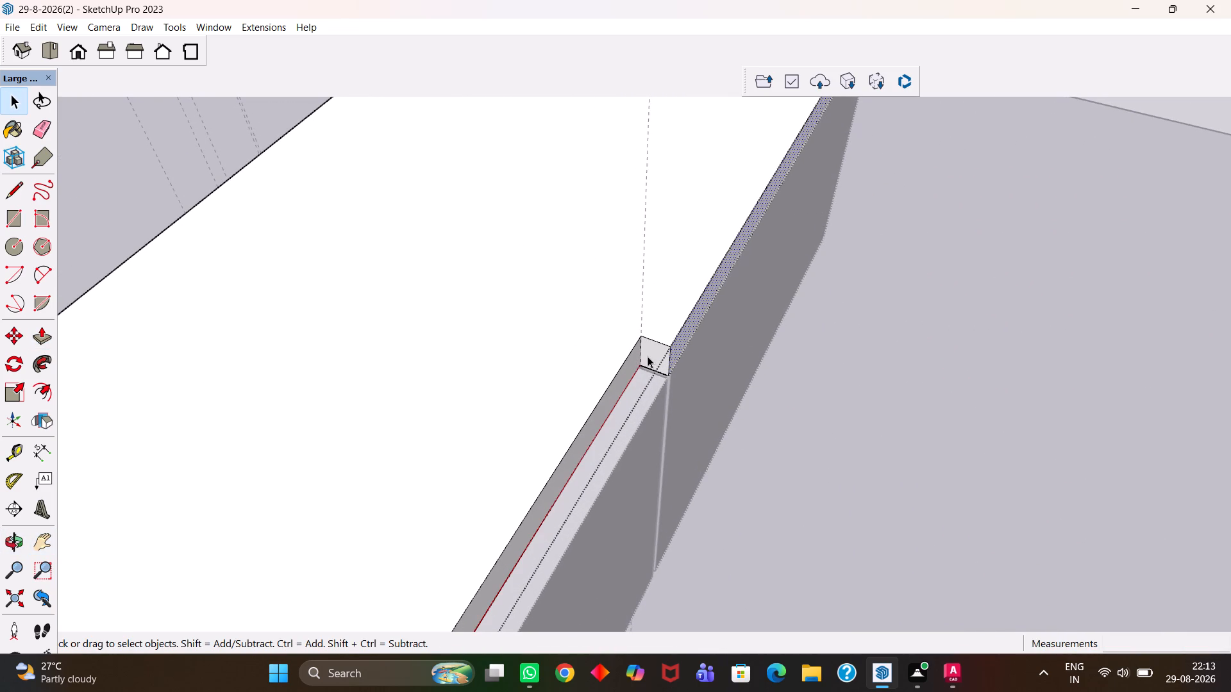
left_click(648, 356)
key("p")
left_click(648, 356)
scroll(533, 437, "down", 4)
middle_click_drag(538, 434, 448, 455)
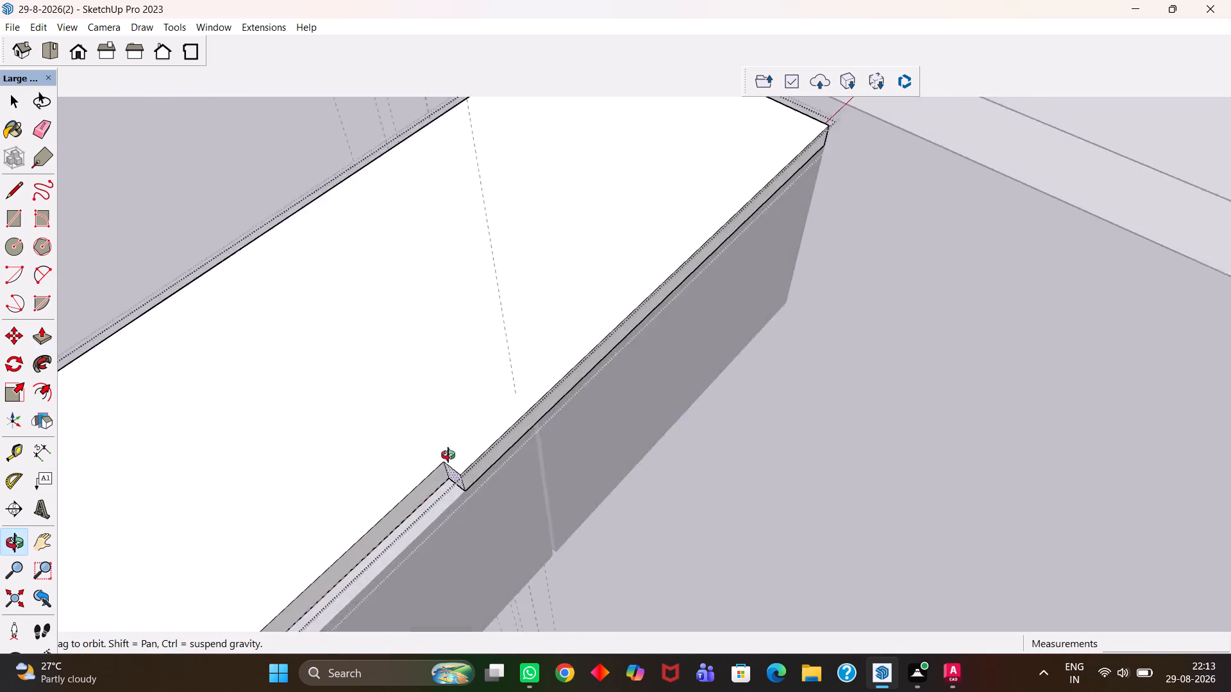
middle_click_drag(448, 455, 412, 455)
scroll(400, 455, "down", 3)
key("h")
left_click_drag(287, 454, 566, 287)
middle_click_drag(610, 342, 369, 352)
scroll(357, 343, "down", 2)
left_click_drag(305, 304, 571, 389)
left_click_drag(247, 354, 507, 340)
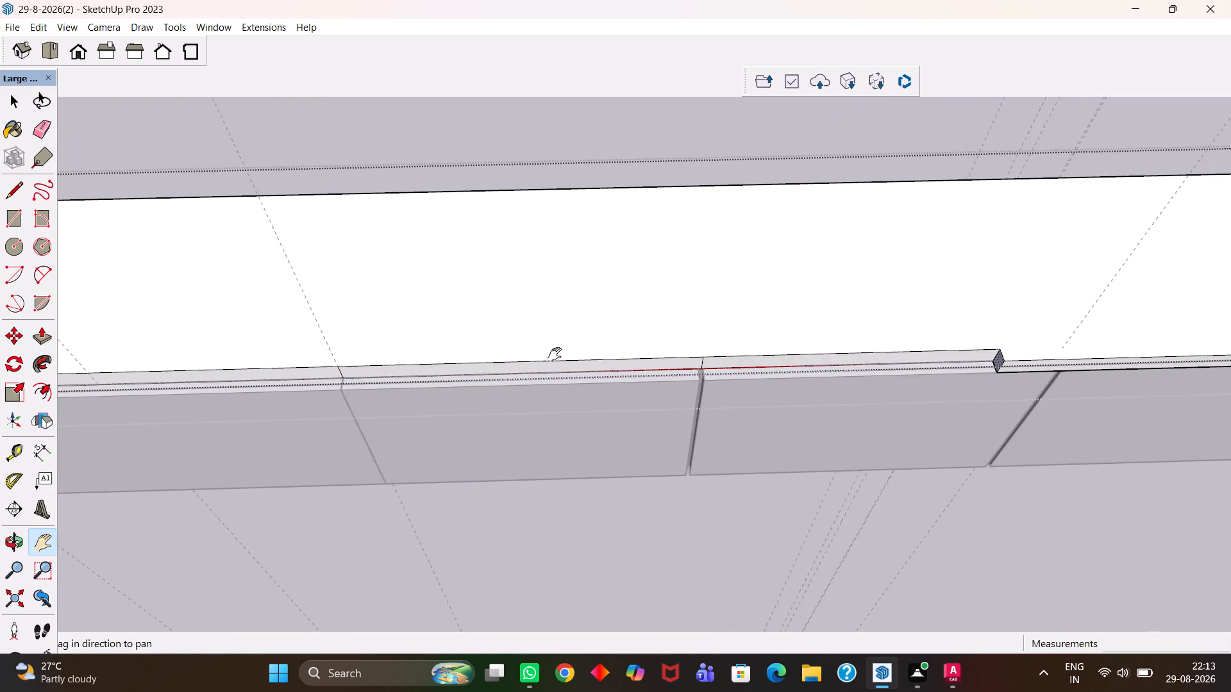
middle_click_drag(582, 368, 400, 352)
left_click_drag(345, 305, 660, 566)
left_click_drag(345, 335, 615, 466)
left_click_drag(176, 337, 609, 523)
middle_click_drag(548, 484, 549, 474)
scroll(548, 484, "up", 3)
middle_click_drag(389, 404, 392, 405)
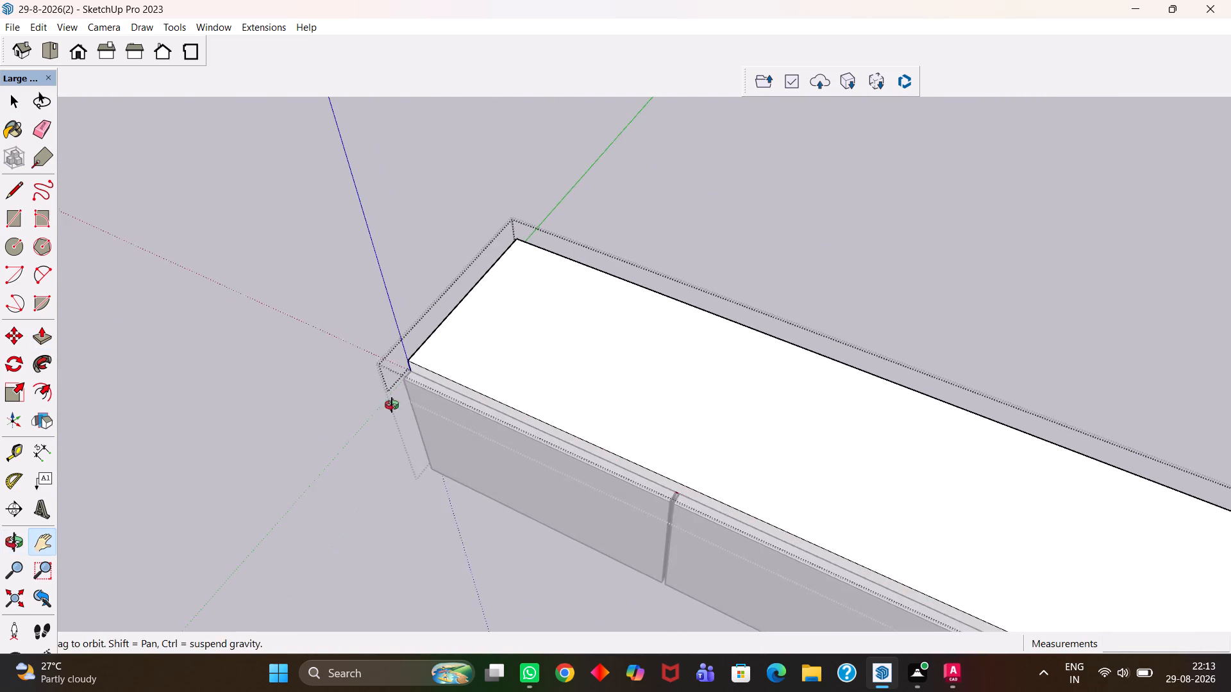
middle_click_drag(392, 405, 438, 416)
scroll(401, 409, "up", 3)
key("Escape")
left_click(429, 355)
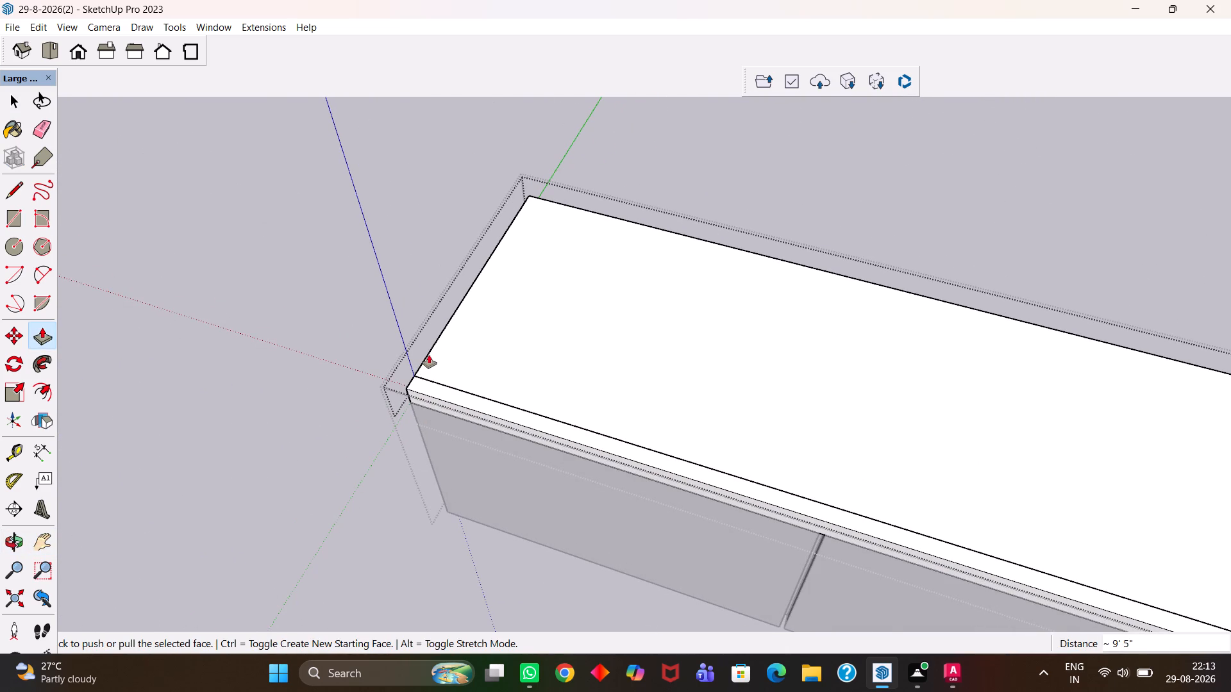
Erase the leftover seam line between the slab's top and its front overhang.
scroll(430, 355, "up", 2)
key("e")
left_click_drag(490, 402, 484, 403)
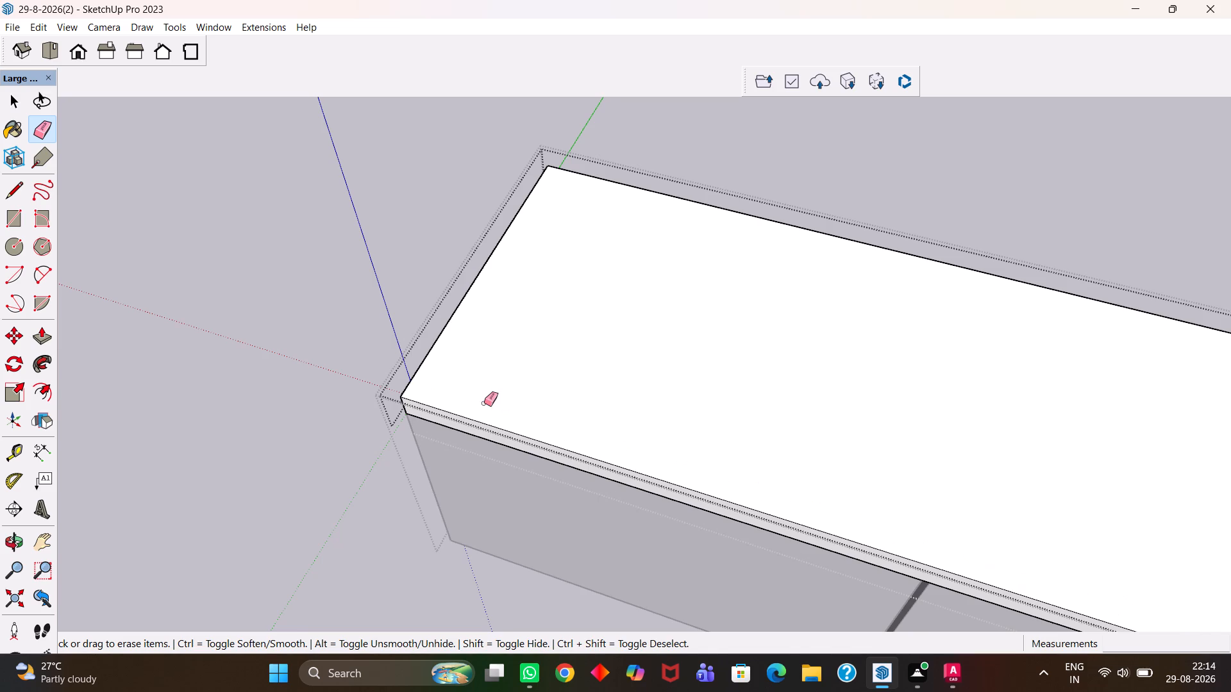
Erase the remaining seam line pieces along the slab's top front edge and close the slab group.
scroll(484, 403, "down", 4)
middle_click_drag(528, 422, 553, 419)
scroll(551, 420, "up", 2)
key("h")
left_click_drag(780, 457, 376, 286)
scroll(330, 274, "down", 5)
middle_click_drag(381, 338, 520, 363)
scroll(521, 361, "up", 1)
scroll(573, 379, "down", 1)
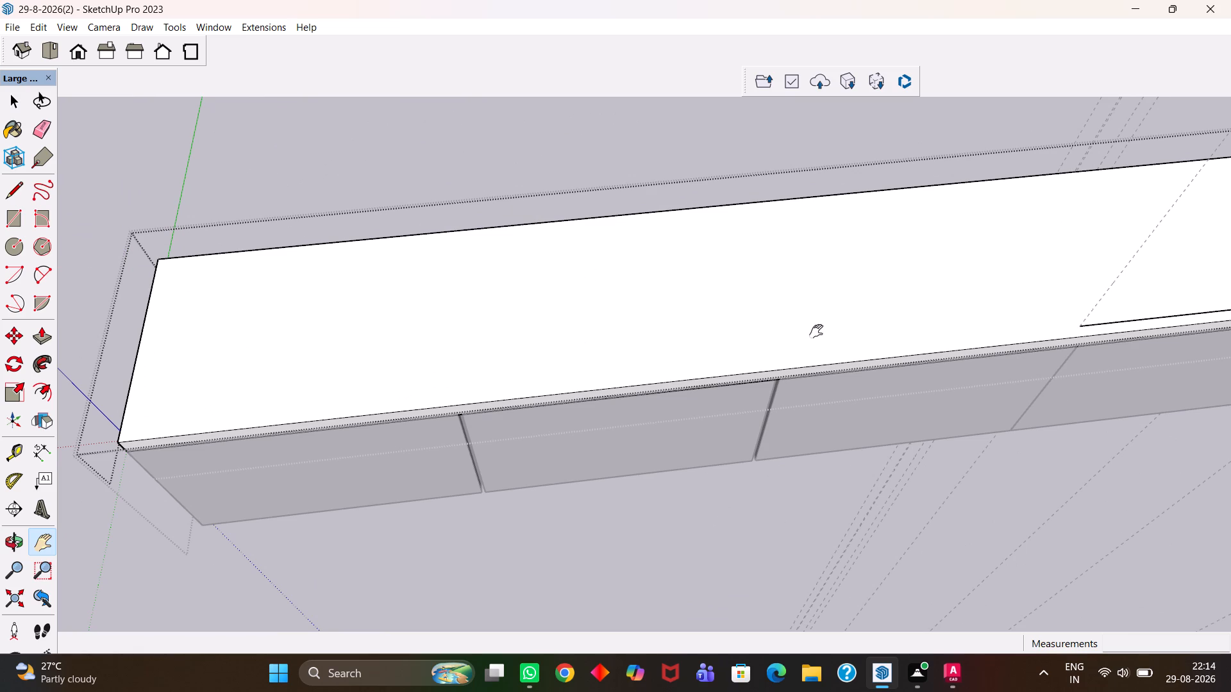
left_click_drag(823, 342, 446, 368)
left_click_drag(808, 359, 709, 367)
scroll(657, 357, "up", 2)
key("e")
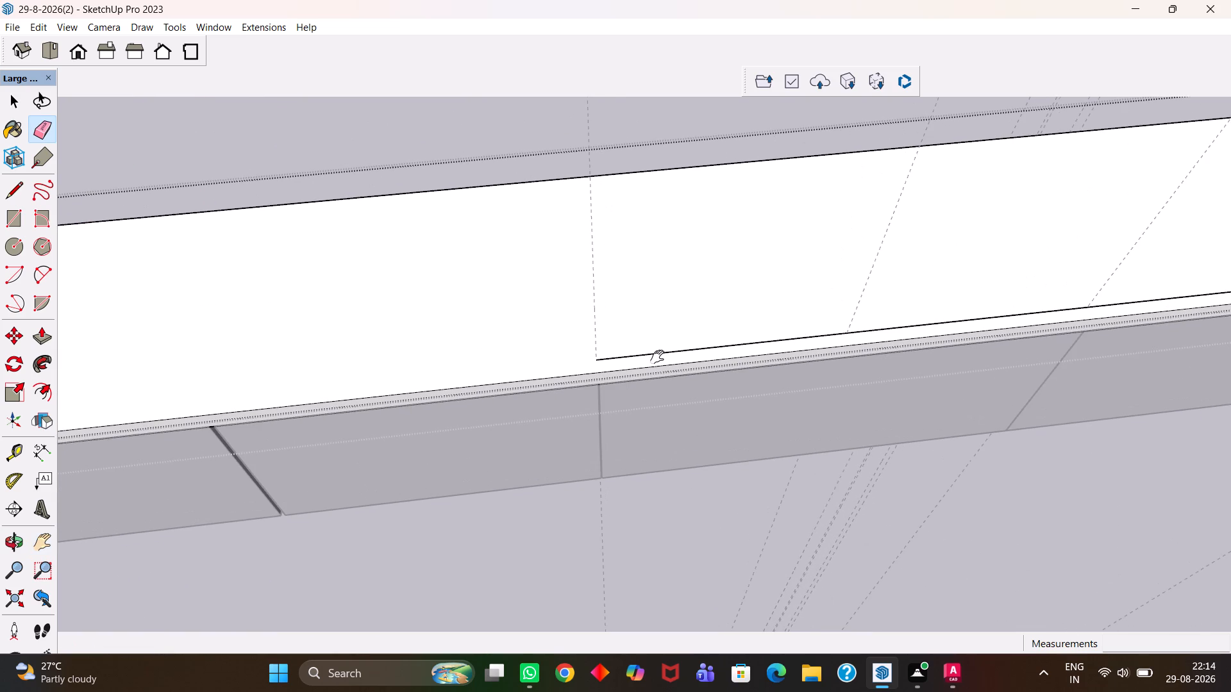
left_click_drag(653, 354, 643, 352)
scroll(643, 352, "down", 10)
key("h")
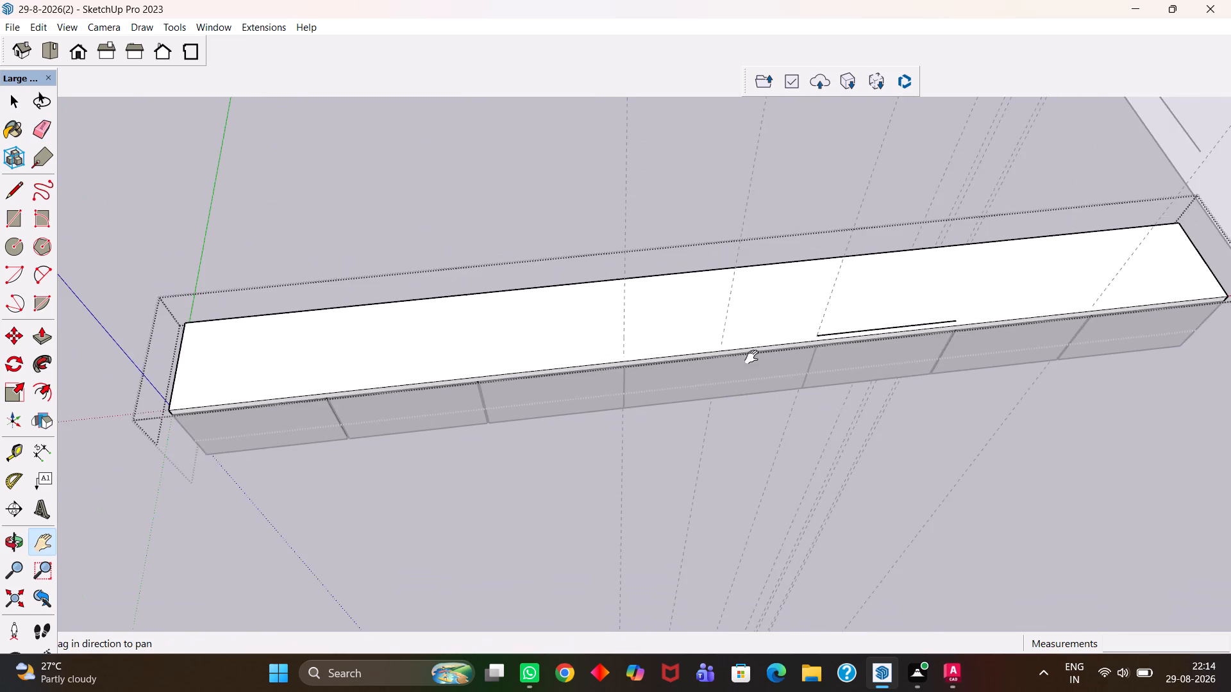
left_click_drag(823, 331, 641, 350)
scroll(660, 349, "up", 3)
key("e")
left_click_drag(675, 352, 668, 345)
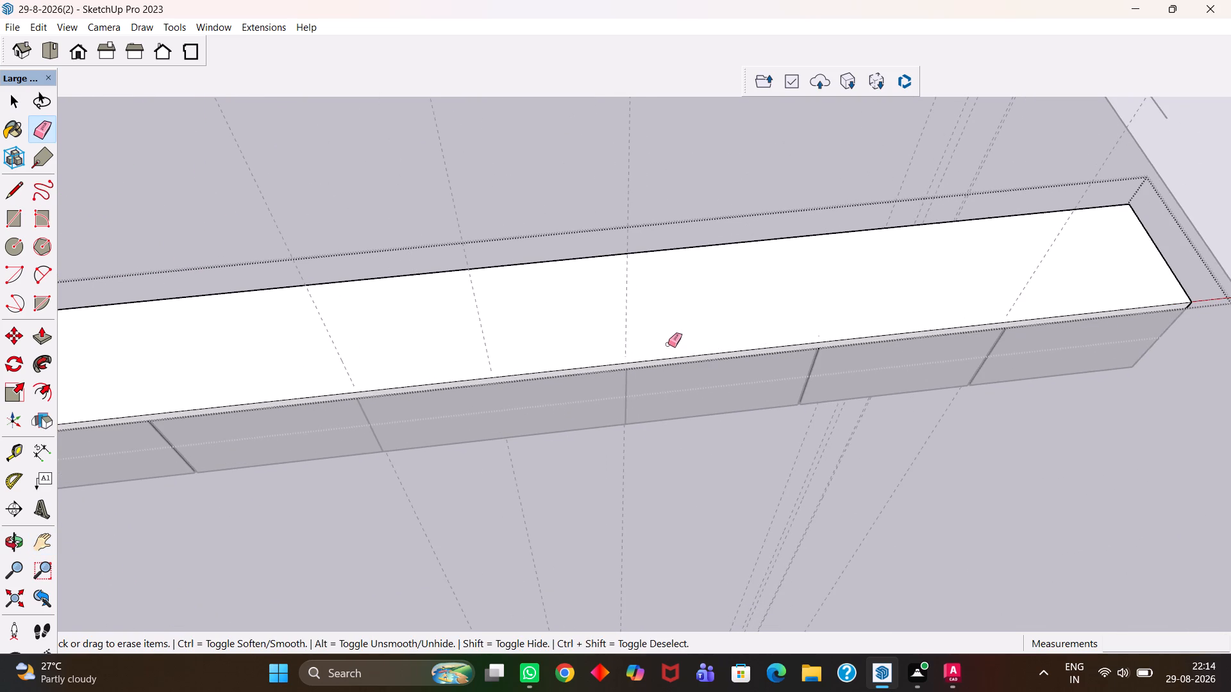
scroll(677, 340, "down", 8)
key("h")
middle_click_drag(703, 390, 658, 358)
key("space")
scroll(685, 445, "up", 1)
double_click(696, 471)
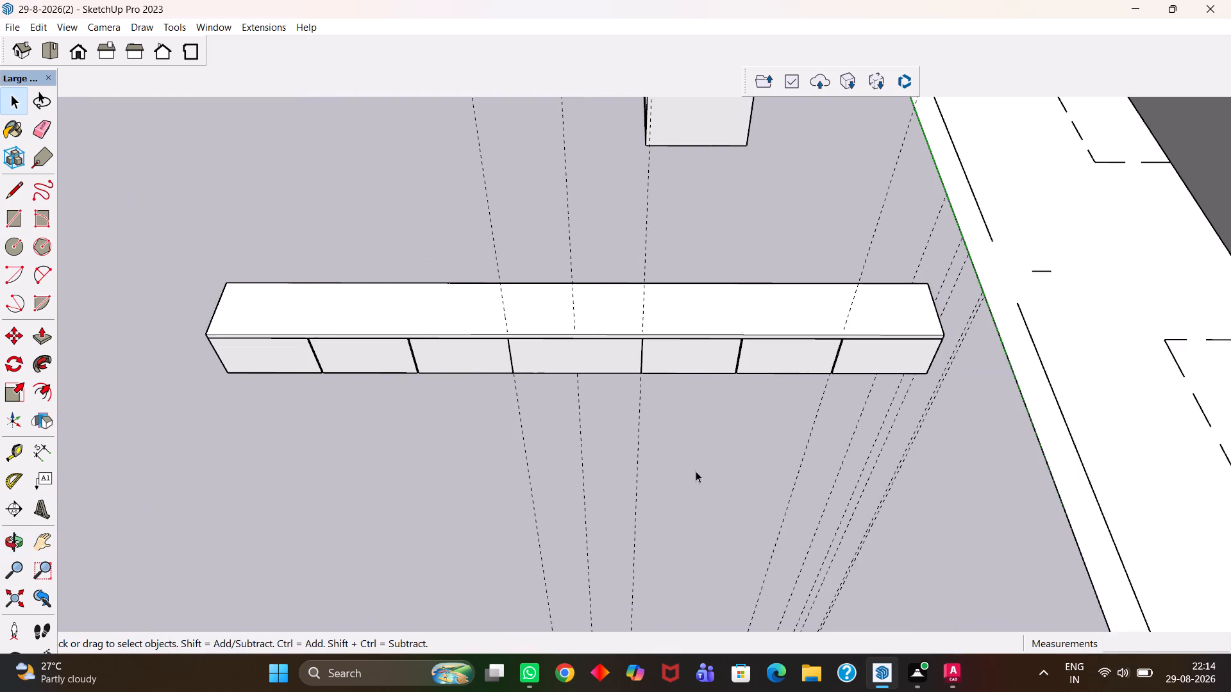
Erase the loose construction guides that cross the low unit and run out in front of its panels.
middle_click_drag(686, 457, 690, 400)
scroll(686, 402, "up", 3)
key("h")
scroll(692, 377, "down", 5)
middle_click_drag(613, 369, 637, 389)
scroll(639, 391, "up", 1)
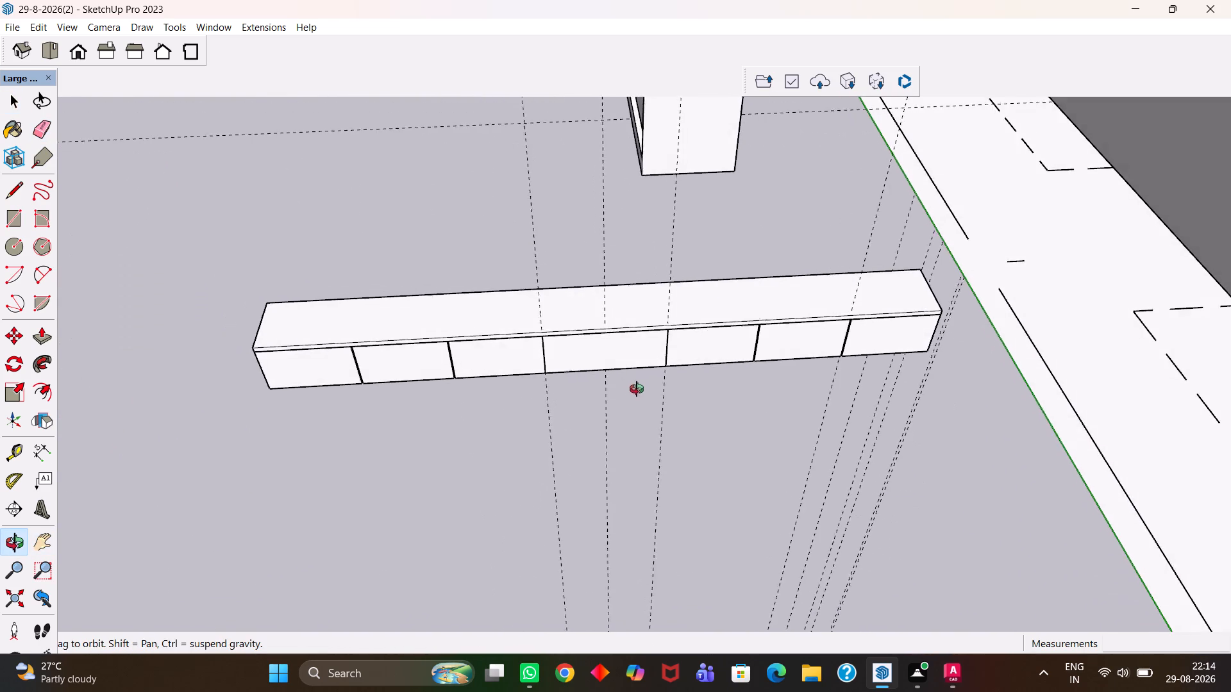
middle_click_drag(637, 389, 634, 386)
key("h")
scroll(634, 386, "up", 4)
scroll(634, 386, "down", 4)
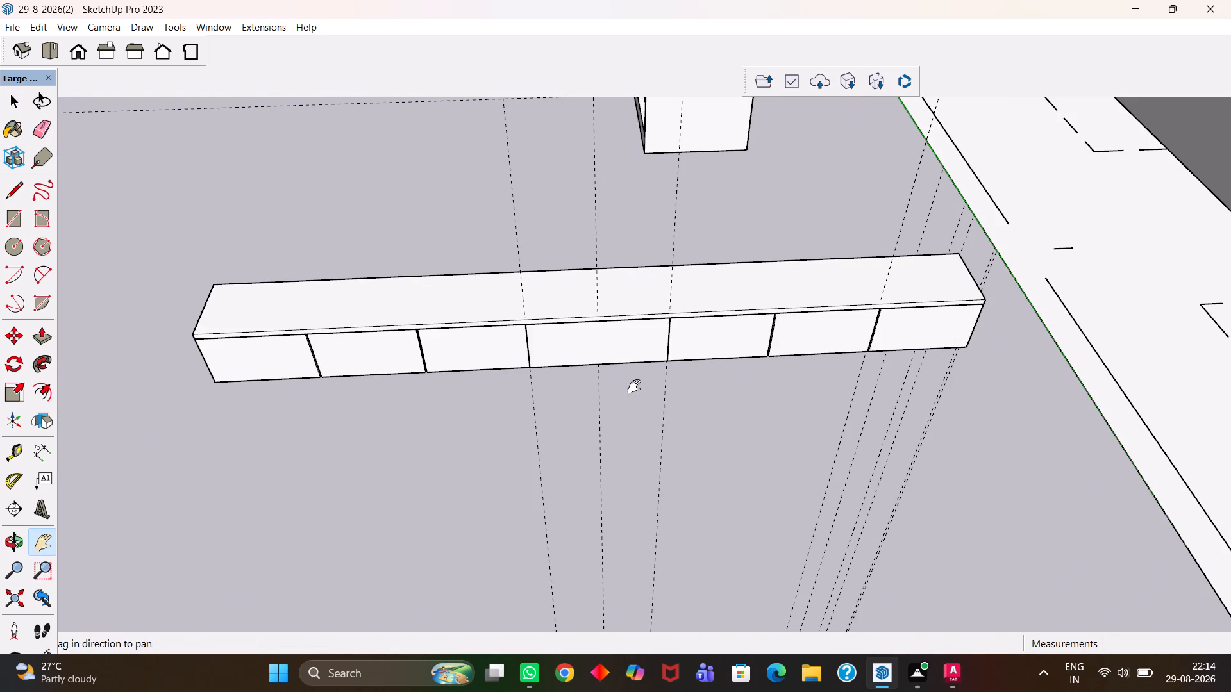
key("e")
left_click_drag(651, 409, 664, 413)
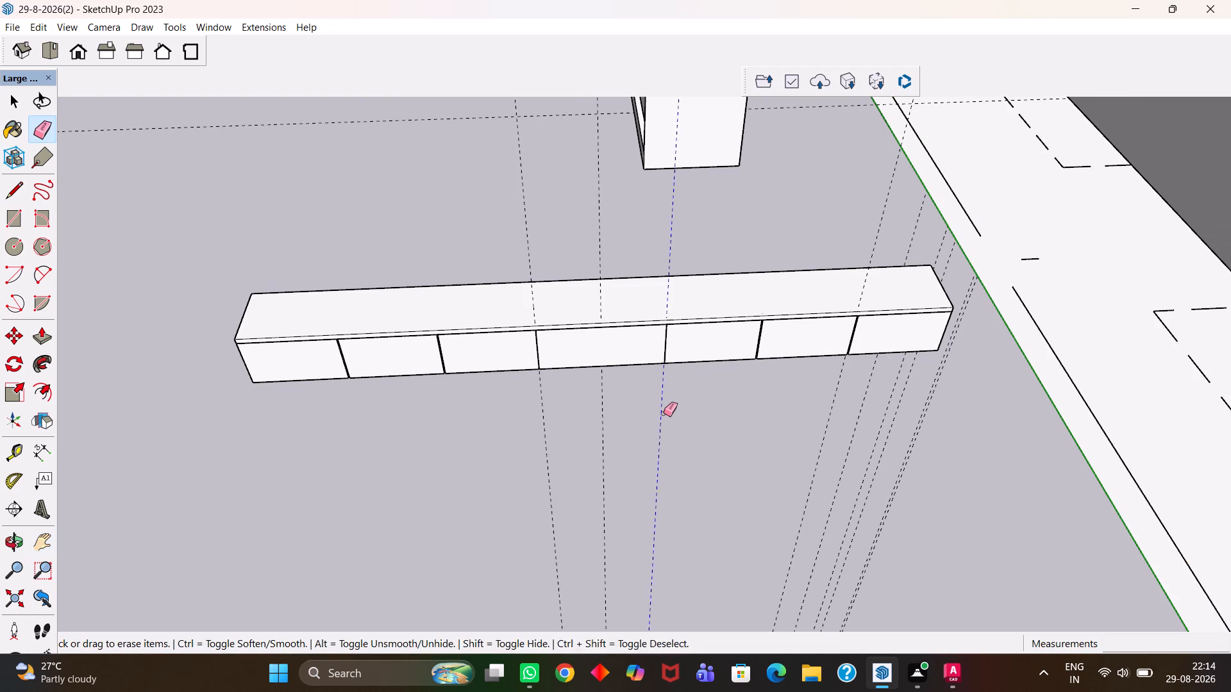
left_click_drag(664, 413, 676, 416)
left_click_drag(654, 416, 555, 440)
left_click_drag(549, 440, 517, 454)
left_click_drag(546, 452, 645, 462)
left_click_drag(923, 522, 893, 519)
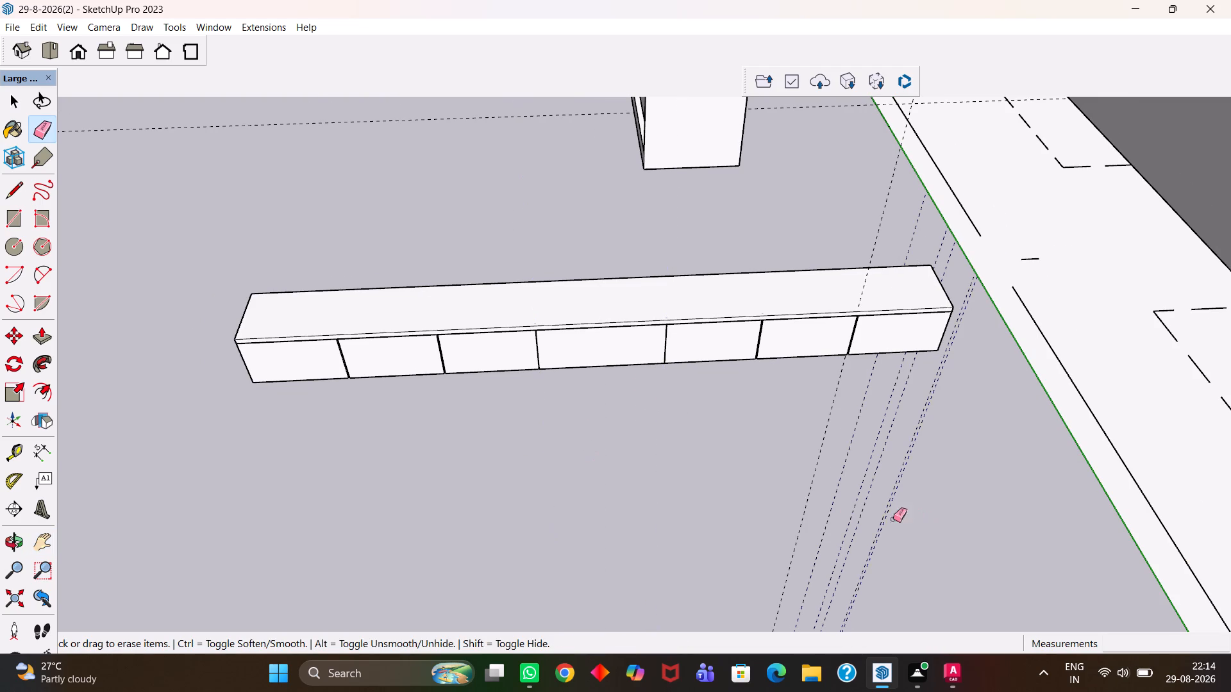
left_click_drag(893, 519, 809, 521)
left_click_drag(844, 502, 793, 503)
scroll(787, 493, "down", 5)
middle_click_drag(805, 488, 769, 527)
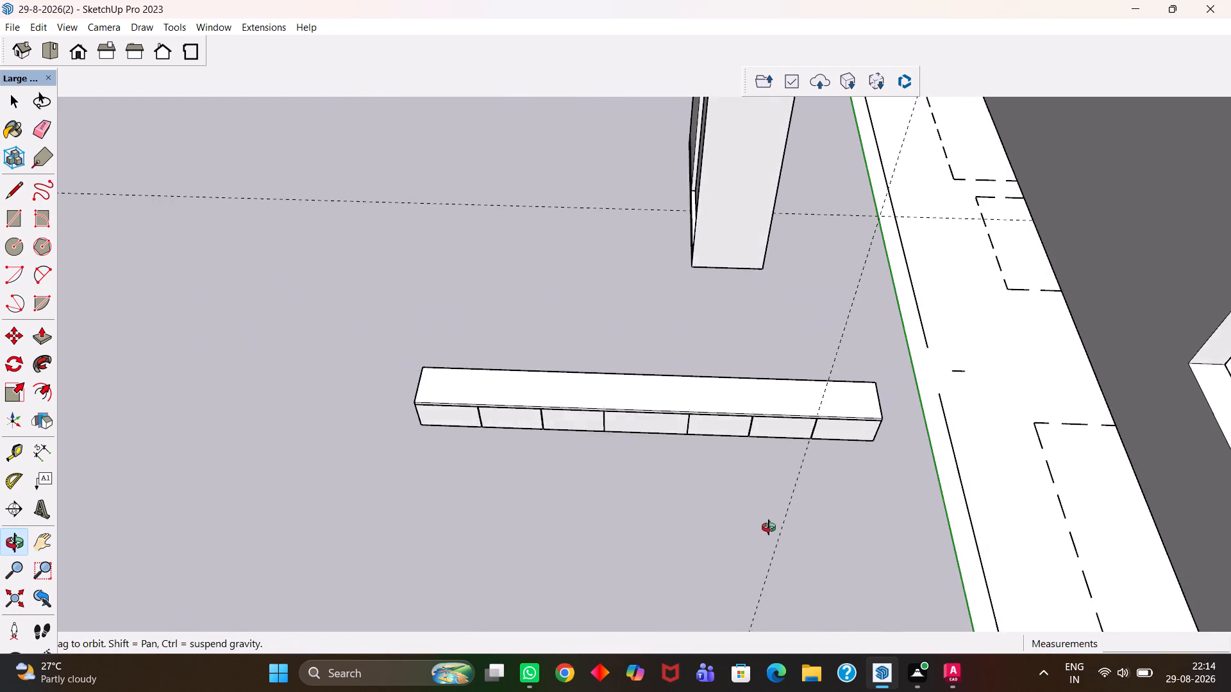
middle_click_drag(769, 527, 778, 534)
scroll(780, 528, "up", 1)
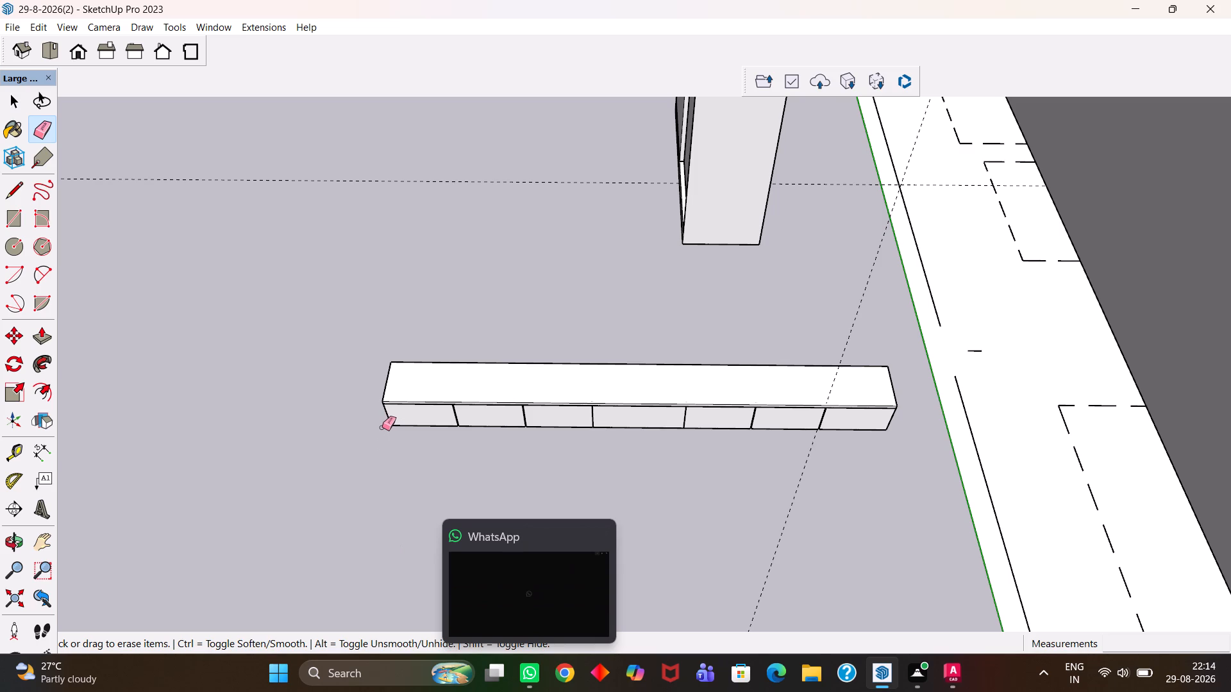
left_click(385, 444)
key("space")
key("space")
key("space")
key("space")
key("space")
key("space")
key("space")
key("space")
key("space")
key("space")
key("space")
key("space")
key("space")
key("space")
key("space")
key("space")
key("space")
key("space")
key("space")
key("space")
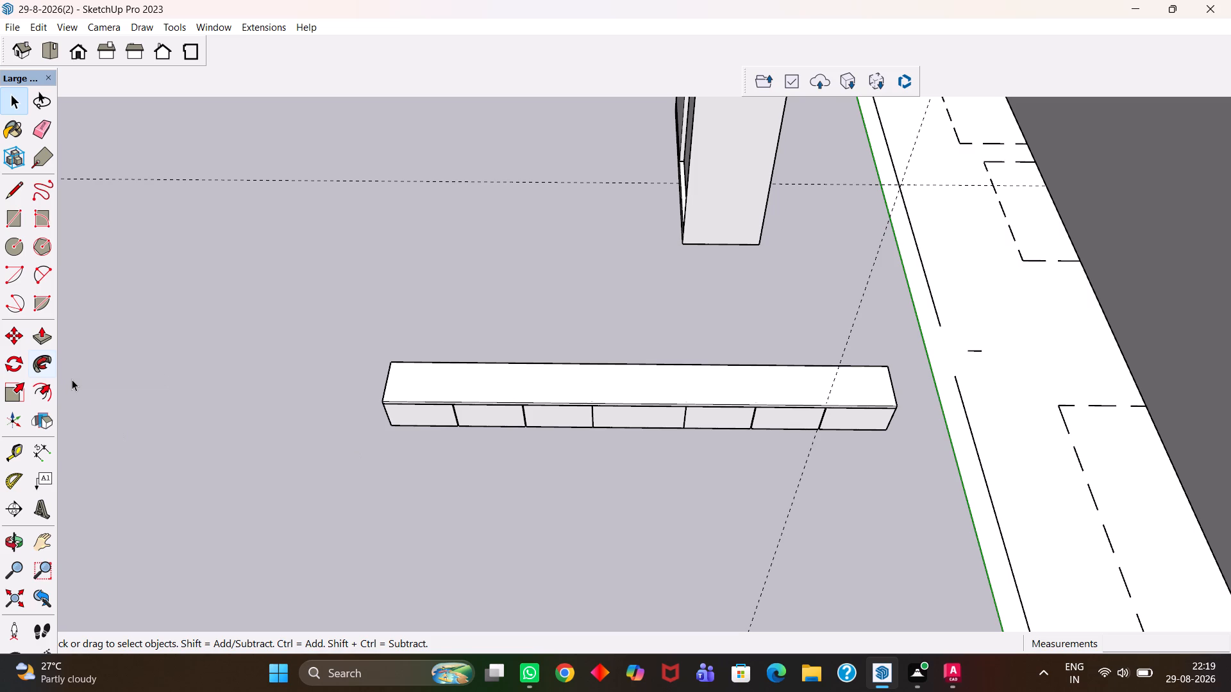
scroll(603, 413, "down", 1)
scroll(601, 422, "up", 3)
Examine the low unit's front panels, panel gaps, top slab and underside from several angles.
scroll(599, 424, "up", 18)
middle_click_drag(681, 381, 692, 408)
middle_click_drag(539, 425, 565, 418)
scroll(545, 424, "up", 1)
middle_click_drag(565, 418, 701, 297)
scroll(649, 432, "down", 7)
scroll(692, 441, "up", 1)
middle_click_drag(694, 440, 622, 332)
scroll(656, 286, "up", 3)
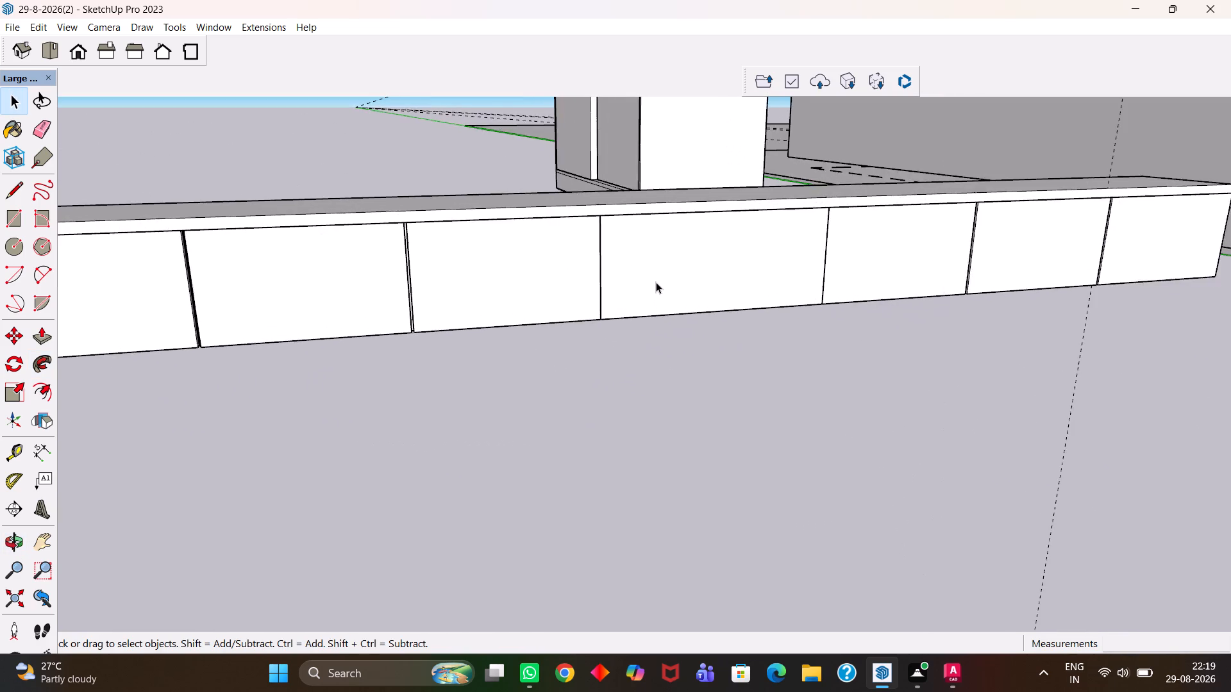
scroll(656, 282, "up", 4)
scroll(656, 286, "down", 9)
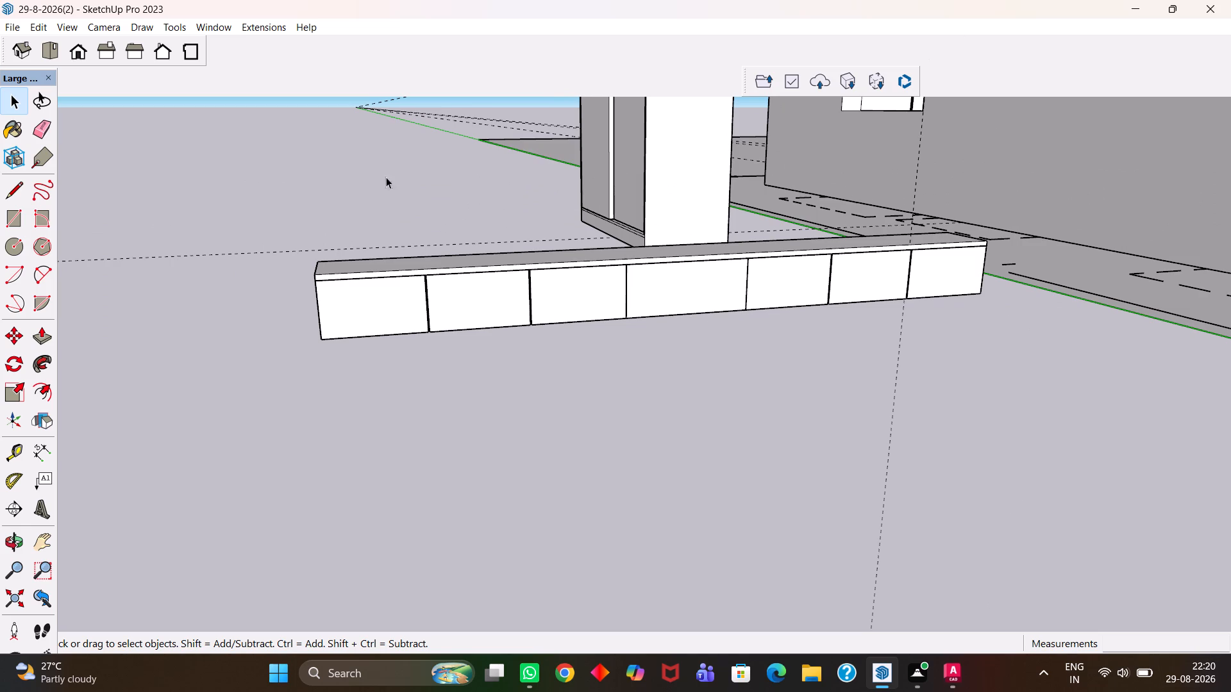
scroll(588, 136, "down", 1)
middle_click_drag(607, 313, 605, 423)
scroll(602, 342, "up", 1)
key("h")
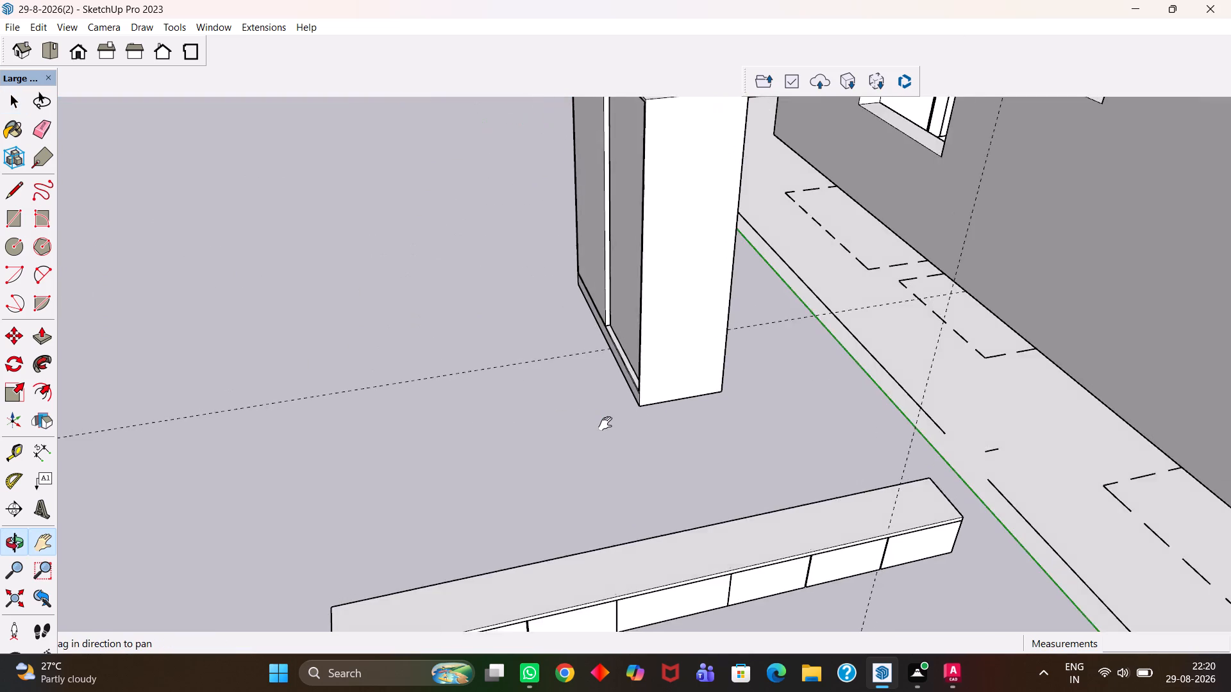
scroll(603, 417, "up", 5)
scroll(603, 417, "down", 8)
left_click_drag(660, 459, 578, 329)
scroll(592, 400, "up", 6)
middle_click_drag(607, 427, 574, 413)
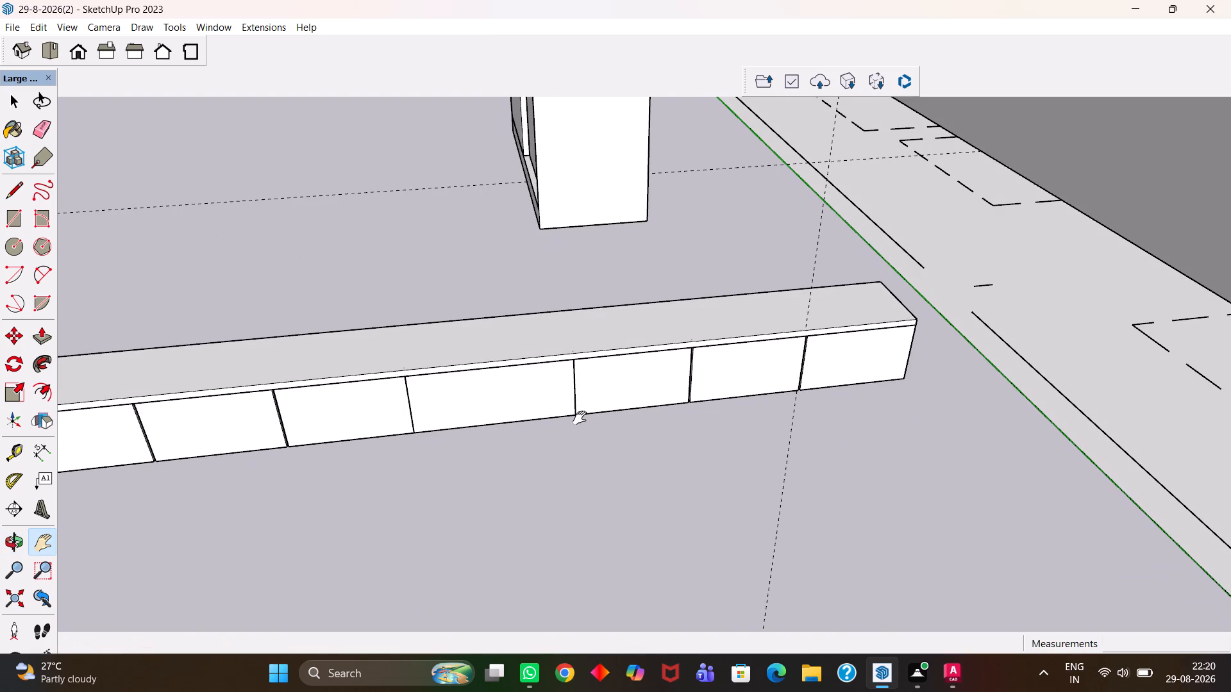
key("h")
scroll(580, 418, "down", 7)
scroll(577, 404, "up", 9)
middle_click_drag(606, 426, 555, 452)
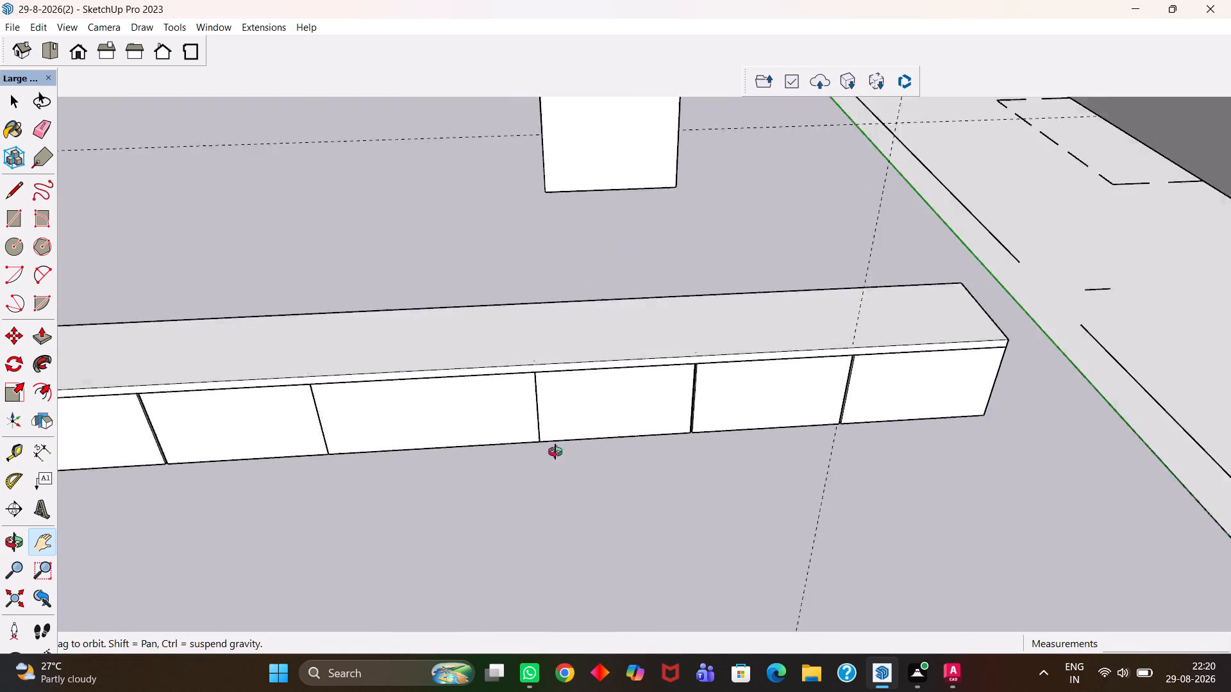
middle_click_drag(555, 452, 543, 458)
scroll(551, 453, "up", 1)
scroll(551, 453, "down", 8)
left_click_drag(458, 413, 570, 419)
scroll(515, 440, "up", 5)
middle_click_drag(488, 447, 515, 460)
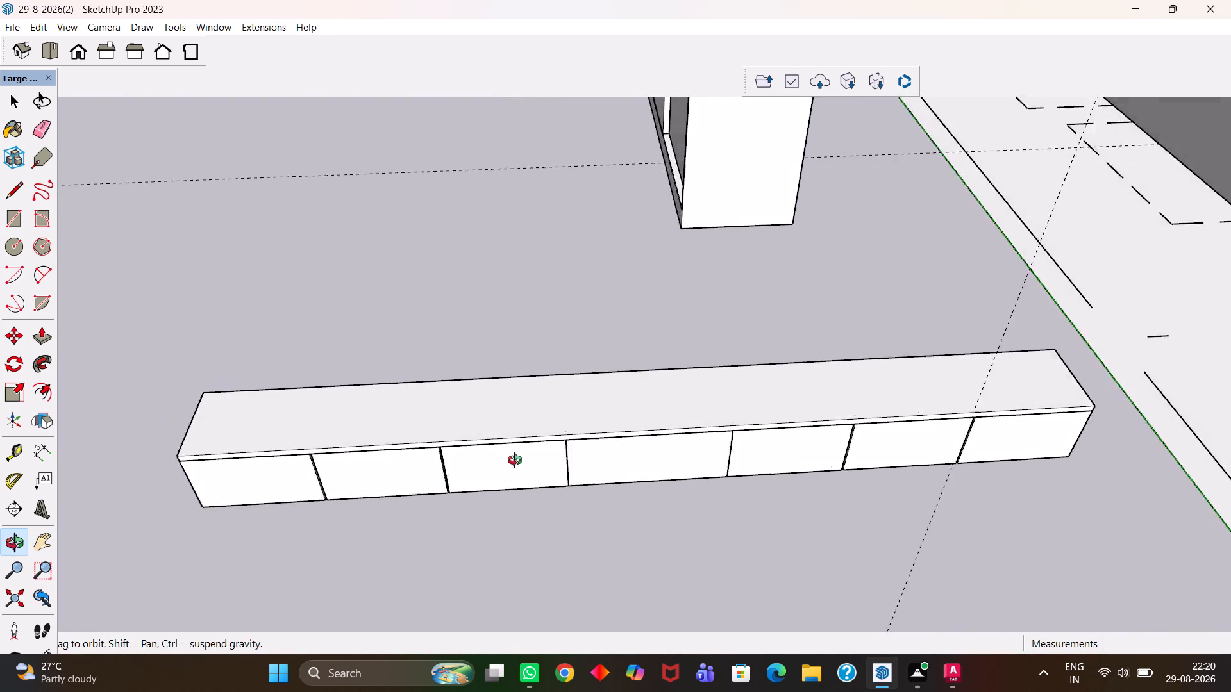
middle_click_drag(515, 460, 544, 426)
scroll(515, 460, "up", 6)
scroll(482, 436, "down", 5)
left_click_drag(669, 414, 521, 486)
scroll(737, 446, "up", 5)
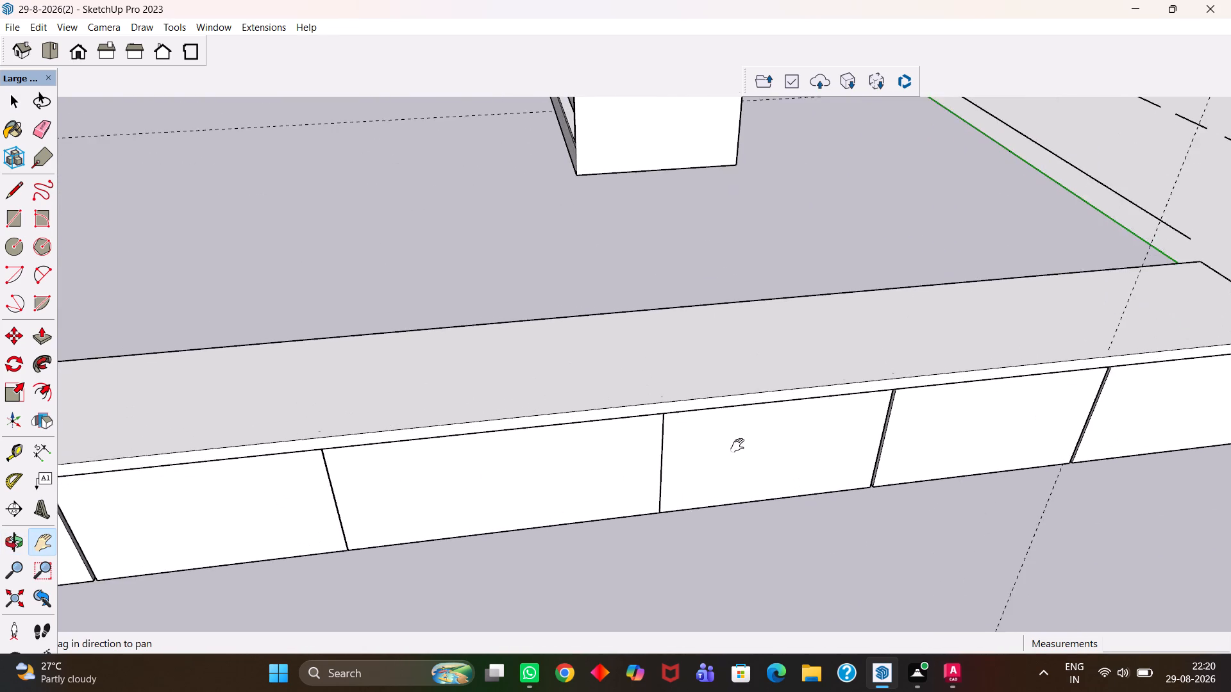
scroll(737, 445, "down", 5)
left_click_drag(882, 430, 681, 474)
scroll(823, 442, "up", 14)
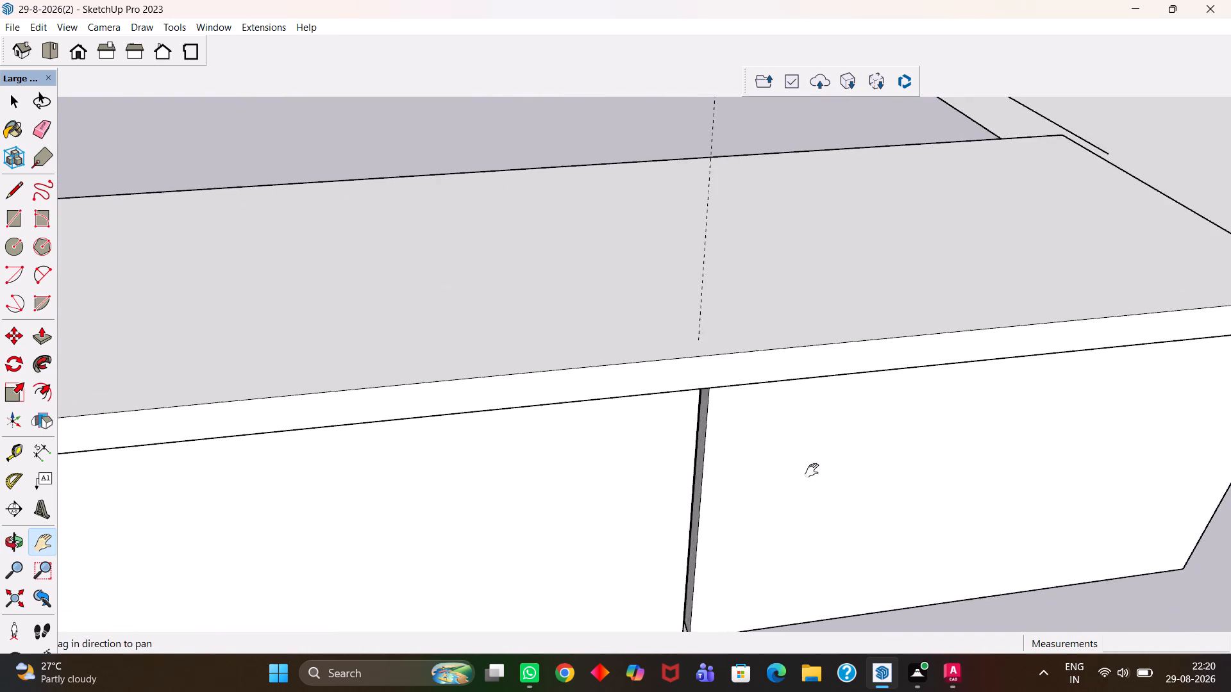
middle_click_drag(769, 432, 721, 339)
middle_click_drag(719, 333, 717, 323)
scroll(713, 314, "up", 1)
scroll(707, 316, "down", 6)
left_click_drag(541, 350, 891, 398)
left_click_drag(526, 391, 798, 398)
scroll(834, 386, "down", 5)
left_click_drag(577, 367, 832, 401)
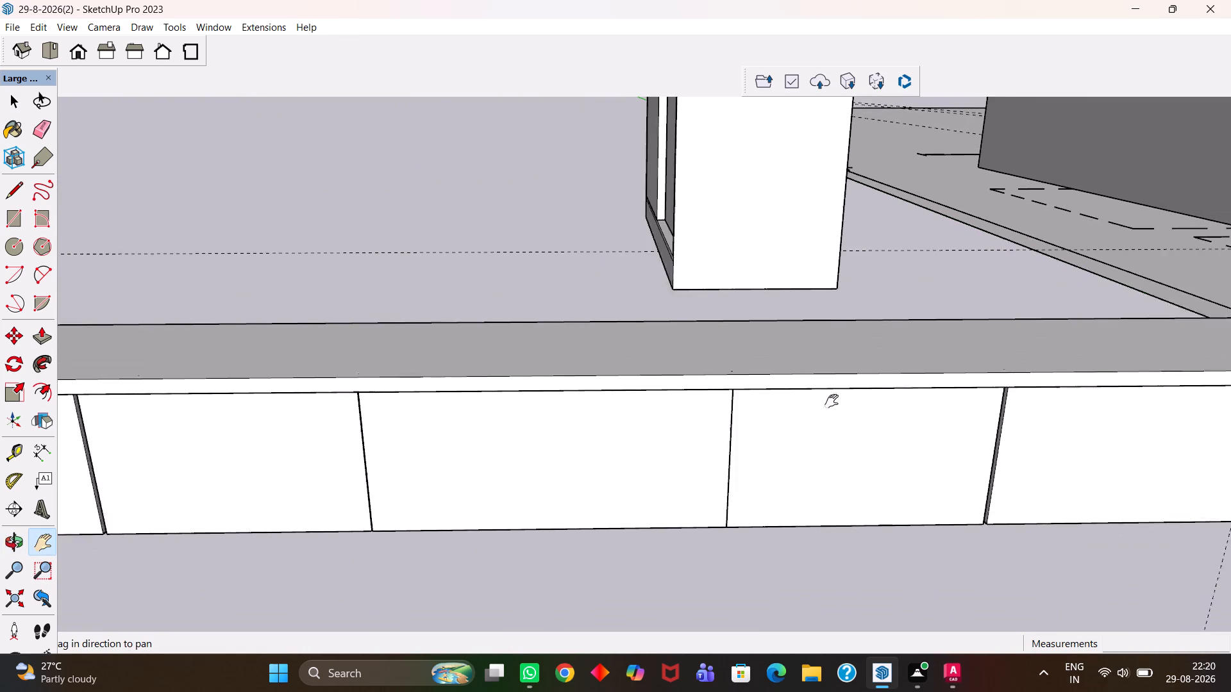
left_click_drag(832, 401, 849, 401)
scroll(744, 421, "down", 5)
scroll(701, 466, "up", 5)
middle_click_drag(682, 474, 659, 295)
scroll(659, 295, "up", 1)
middle_click_drag(681, 449, 929, 314)
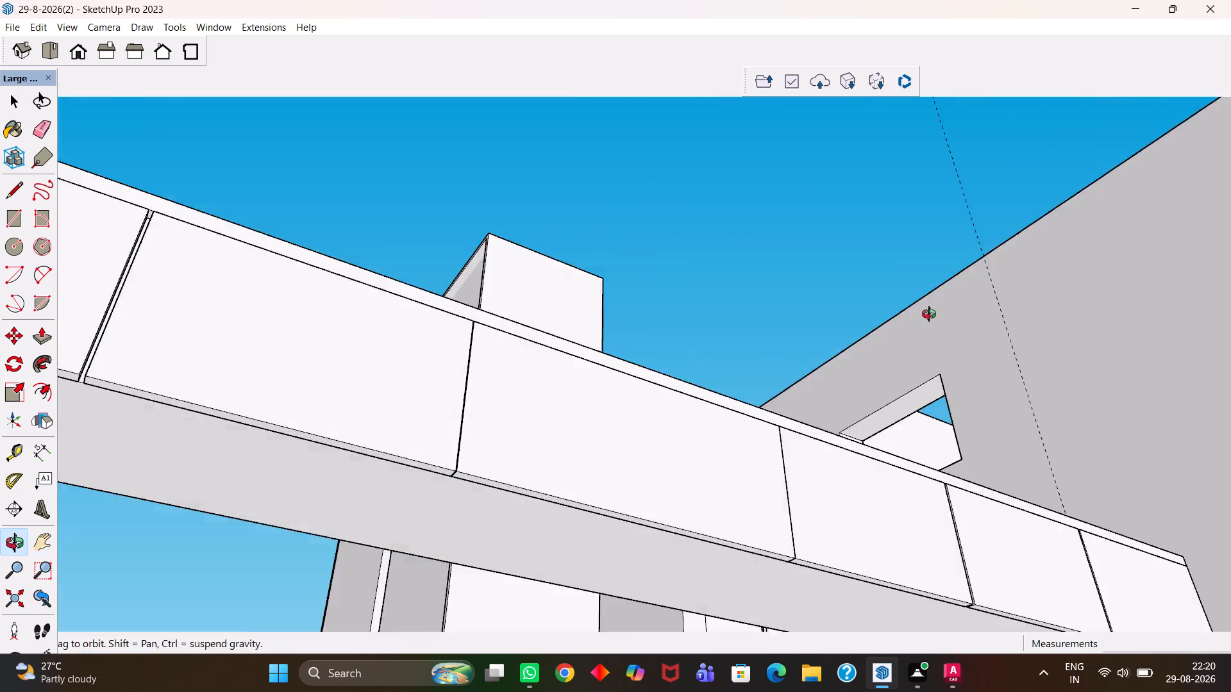
middle_click_drag(929, 314, 951, 314)
middle_click_drag(630, 393, 548, 501)
scroll(564, 503, "down", 5)
middle_click_drag(603, 459, 536, 568)
left_click_drag(472, 586, 692, 259)
left_click_drag(568, 329, 655, 223)
middle_click_drag(673, 281, 583, 461)
left_click_drag(540, 500, 692, 195)
left_click_drag(692, 319, 715, 211)
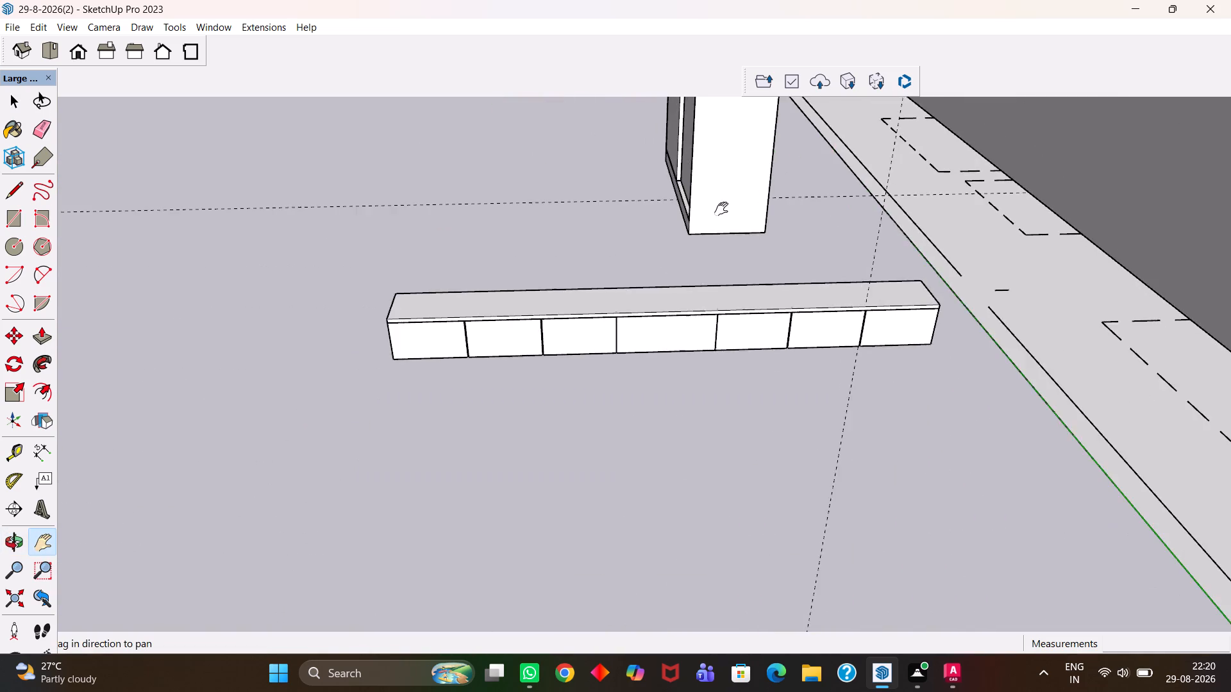
middle_click_drag(721, 251, 726, 400)
scroll(726, 400, "up", 4)
left_click_drag(880, 454, 798, 319)
middle_click_drag(788, 439, 794, 408)
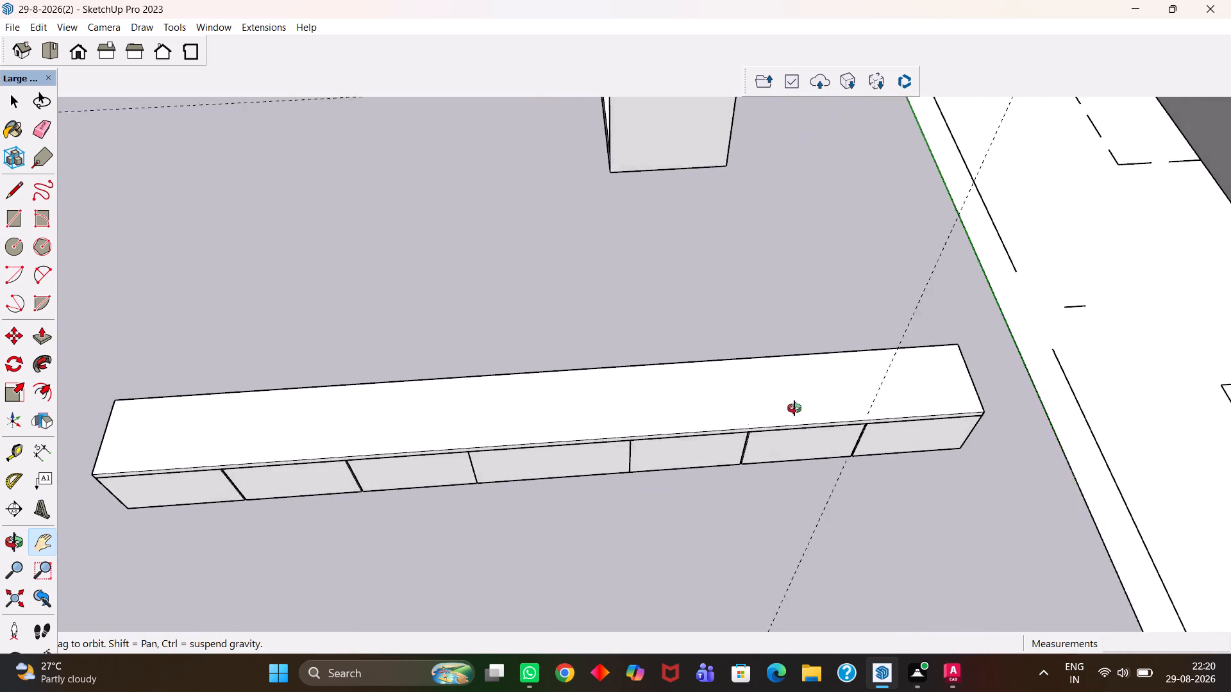
middle_click_drag(794, 408, 794, 405)
scroll(794, 405, "up", 2)
Open the low unit's group and delete the leftover guide crossing its front near the end panel.
key("e")
scroll(838, 473, "down", 4)
left_click_drag(857, 504, 832, 498)
left_click(835, 502)
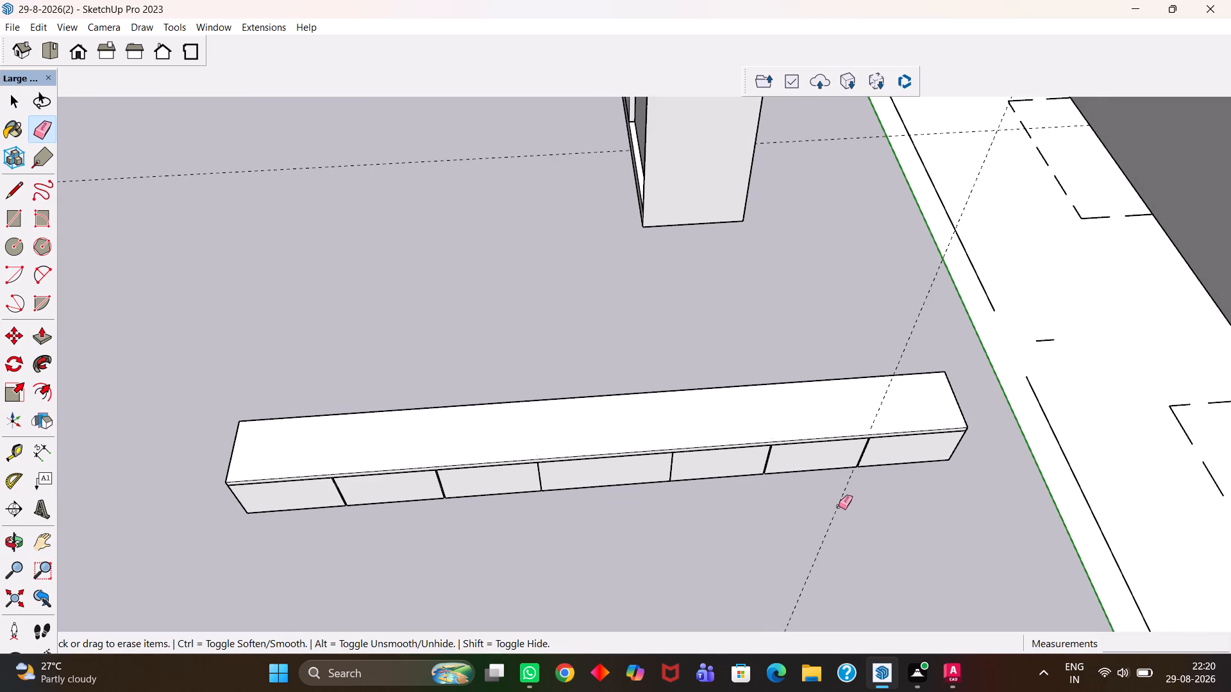
double_click(839, 507)
scroll(839, 507, "up", 3)
key("space")
double_click(842, 505)
left_click(839, 502)
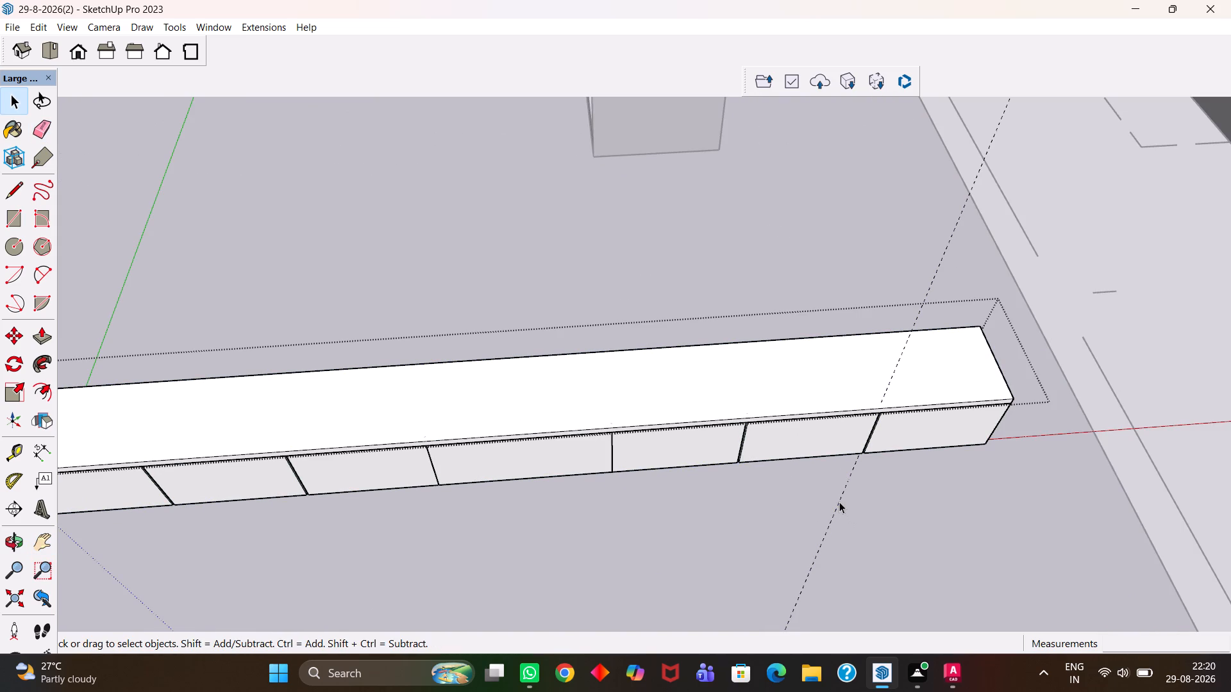
left_click(839, 502)
key("Delete")
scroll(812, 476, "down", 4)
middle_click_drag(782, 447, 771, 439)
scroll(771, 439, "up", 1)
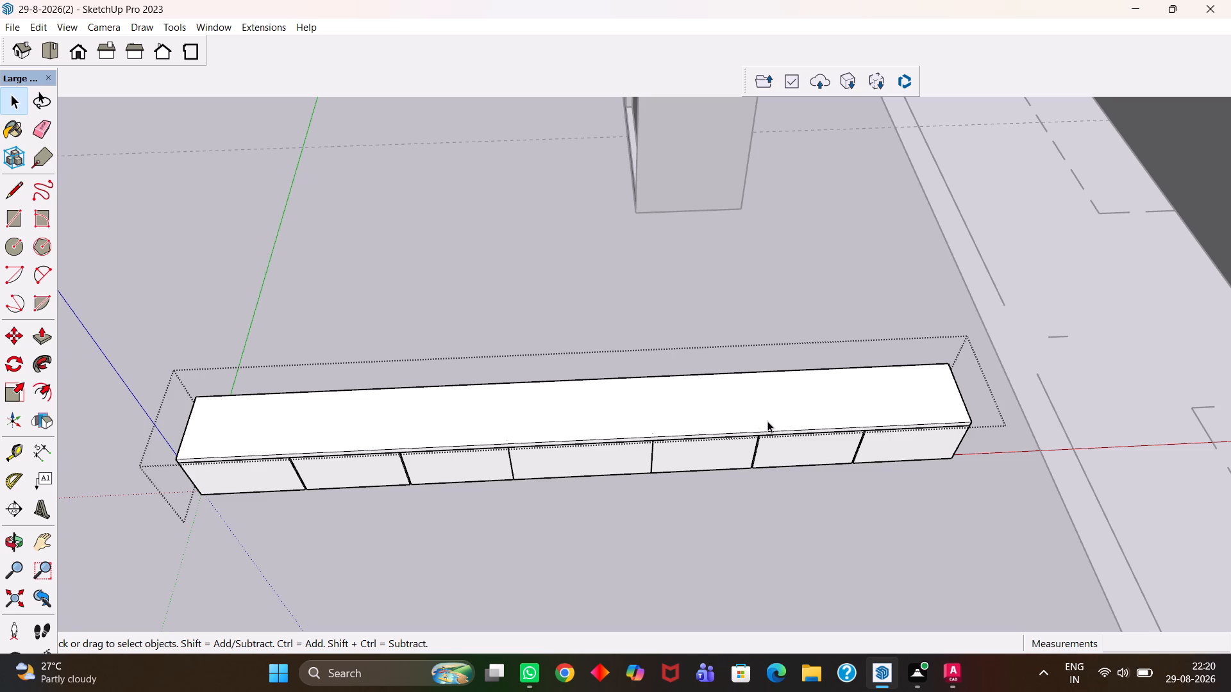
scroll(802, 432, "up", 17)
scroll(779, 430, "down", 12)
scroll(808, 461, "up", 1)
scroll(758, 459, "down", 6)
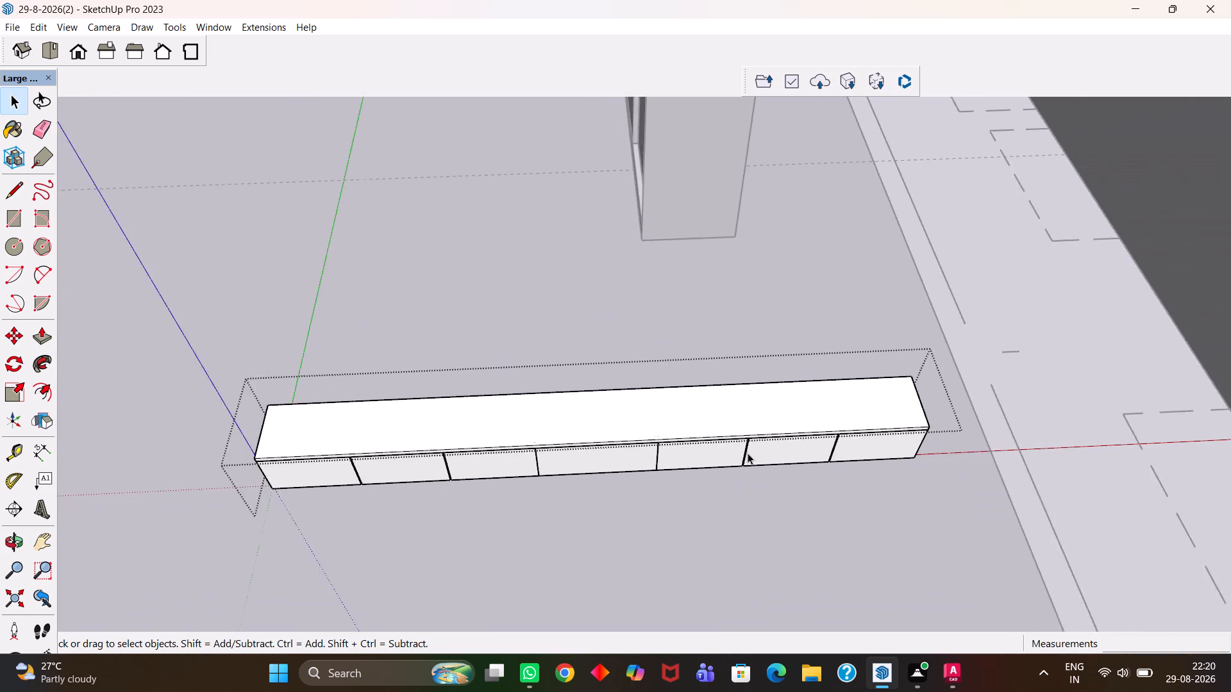
Examine the low unit's front panels, the gaps between them and the top slab from above and from the front.
scroll(748, 453, "down", 3)
scroll(749, 502, "up", 1)
middle_click_drag(749, 502, 695, 465)
scroll(695, 465, "up", 4)
scroll(638, 479, "up", 11)
scroll(583, 466, "up", 6)
scroll(603, 465, "down", 20)
scroll(603, 465, "down", 7)
scroll(567, 466, "up", 2)
middle_click_drag(567, 466, 602, 471)
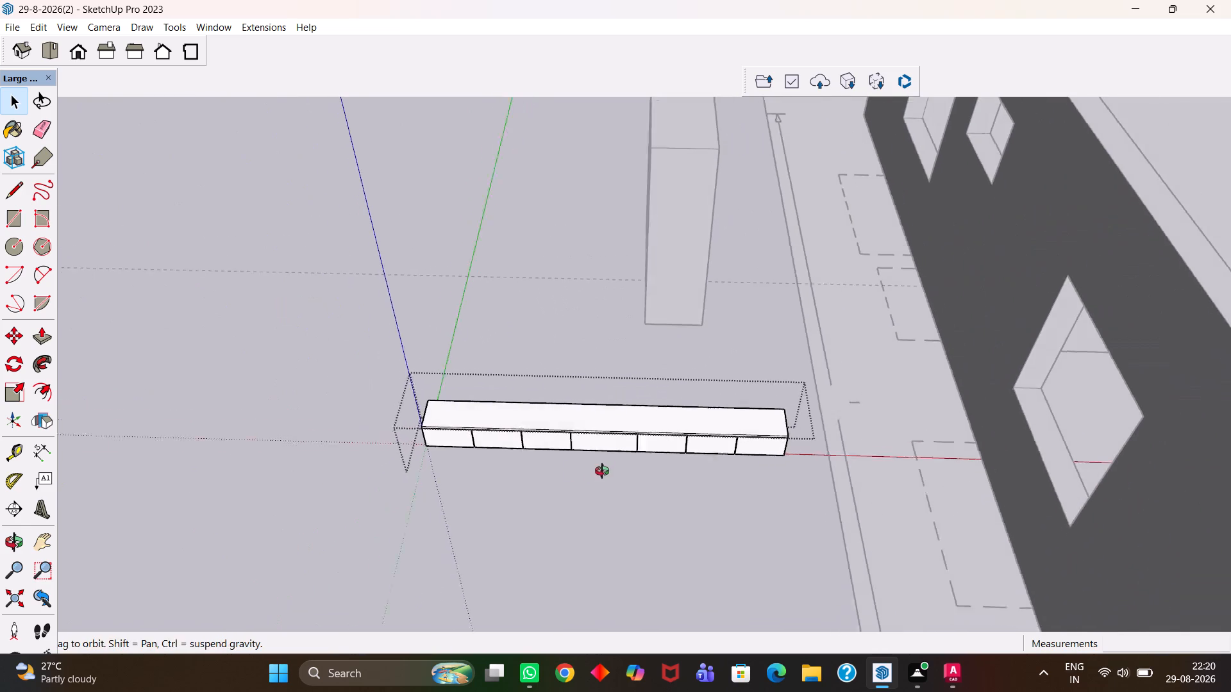
scroll(602, 471, "up", 2)
middle_click_drag(602, 471, 608, 451)
scroll(608, 449, "up", 8)
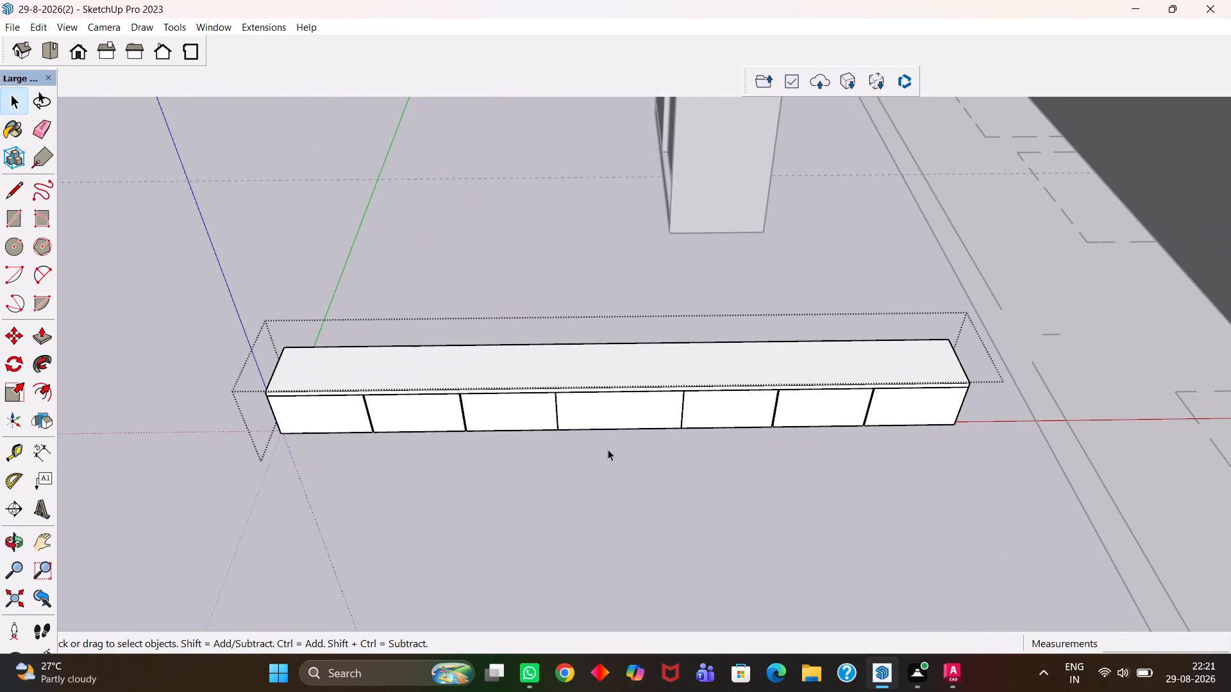
scroll(608, 449, "up", 11)
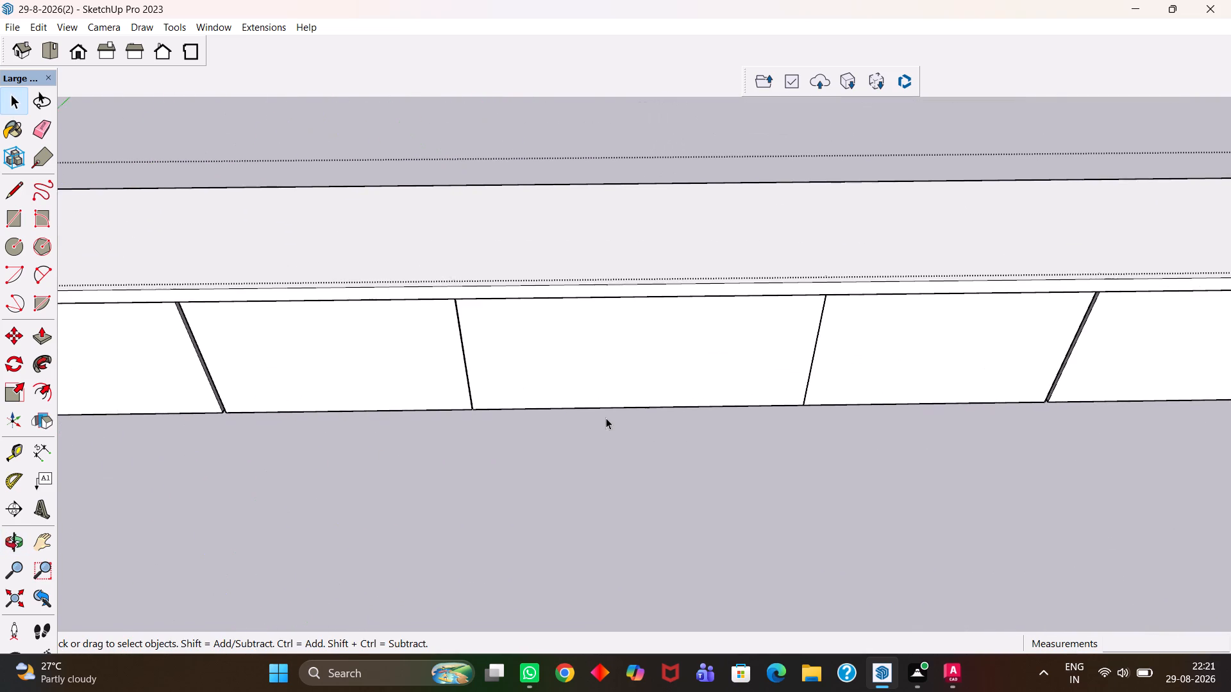
scroll(608, 411, "down", 18)
scroll(604, 442, "up", 1)
middle_click_drag(604, 443, 640, 285)
scroll(640, 285, "up", 6)
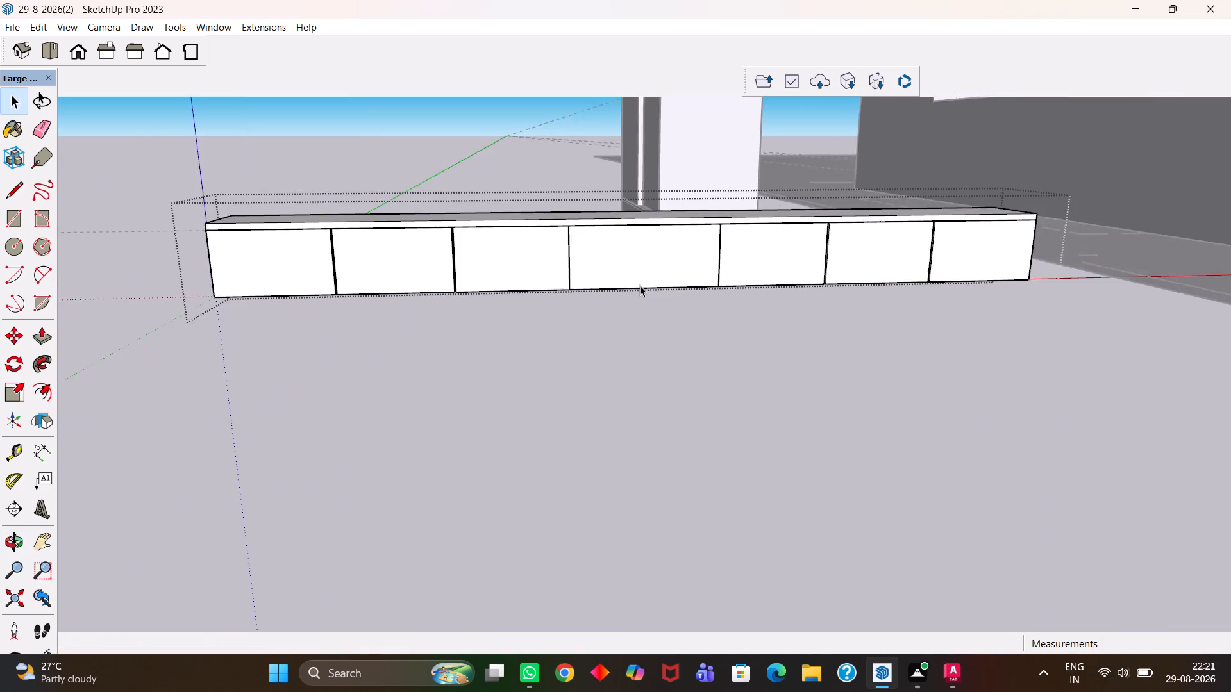
scroll(640, 285, "up", 7)
scroll(658, 270, "down", 12)
scroll(682, 268, "up", 1)
middle_click_drag(685, 266, 655, 394)
scroll(655, 394, "up", 7)
middle_click(655, 394)
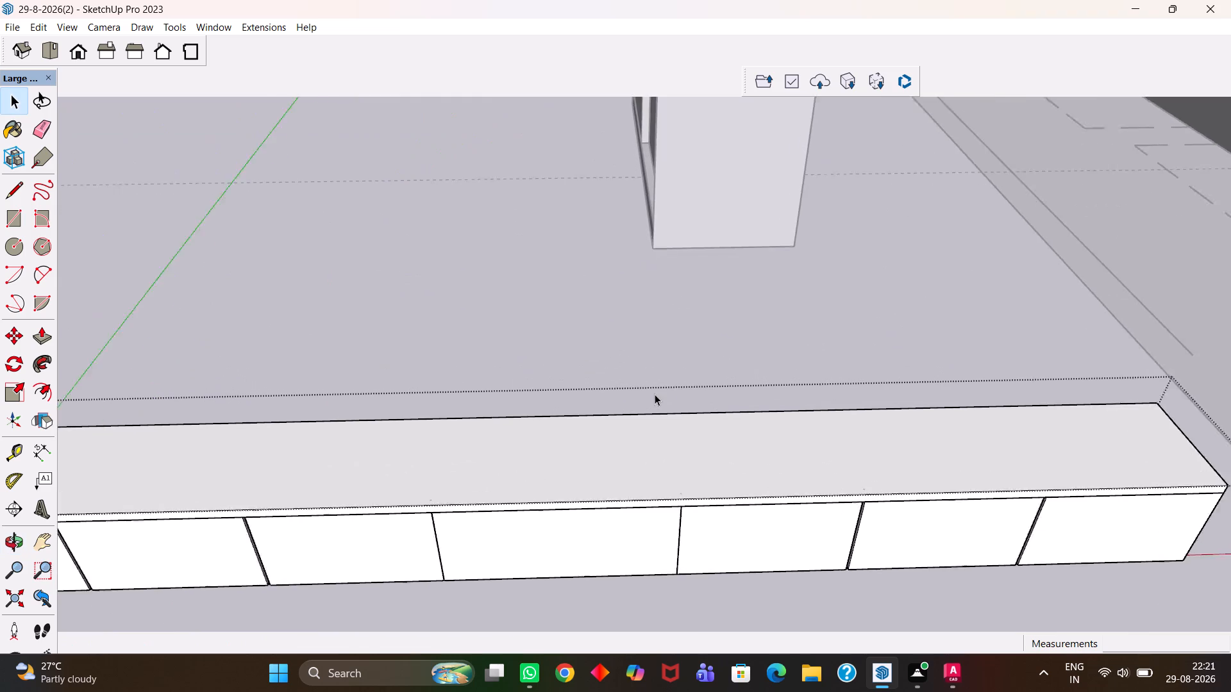
scroll(655, 394, "up", 2)
scroll(655, 393, "down", 7)
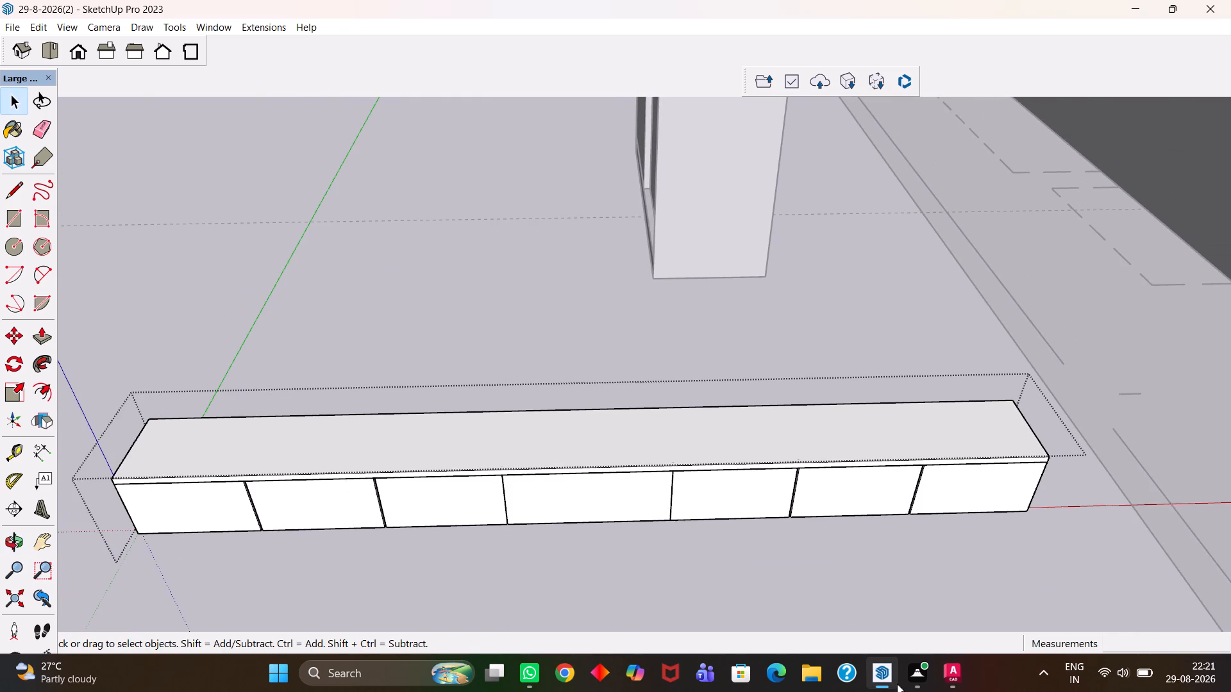
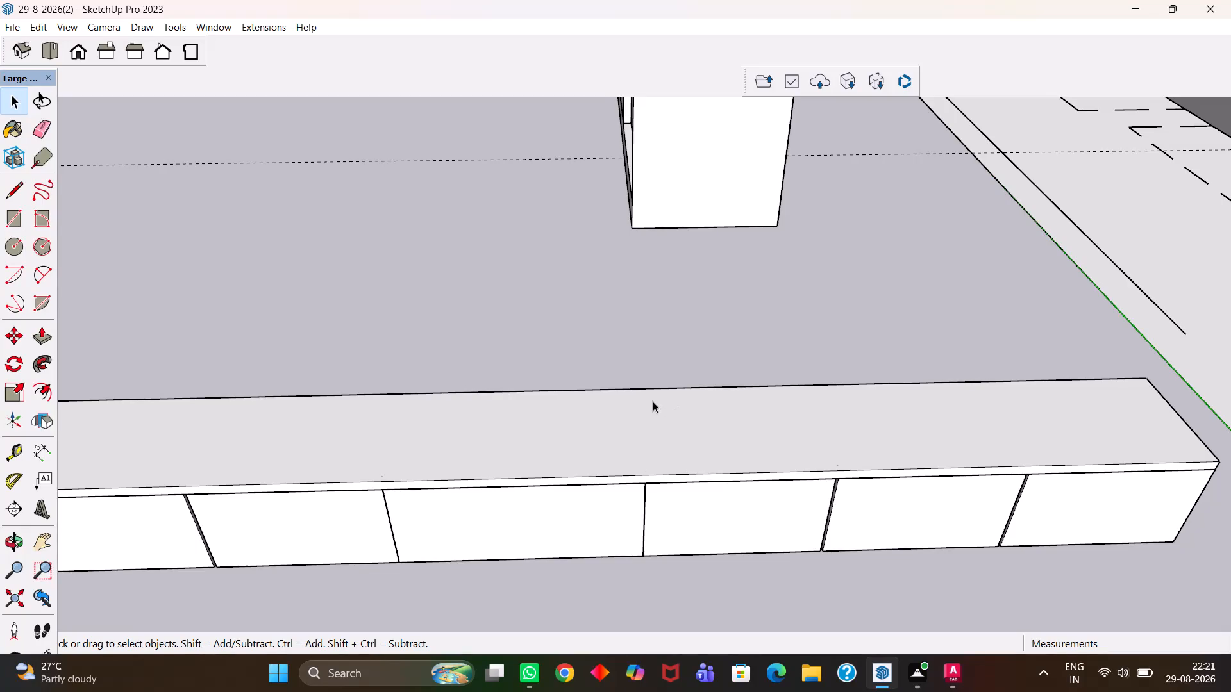
Examine the long low cabinet from above and from the front, checking its top slab and row of front panels.
key("h")
scroll(590, 425, "down", 8)
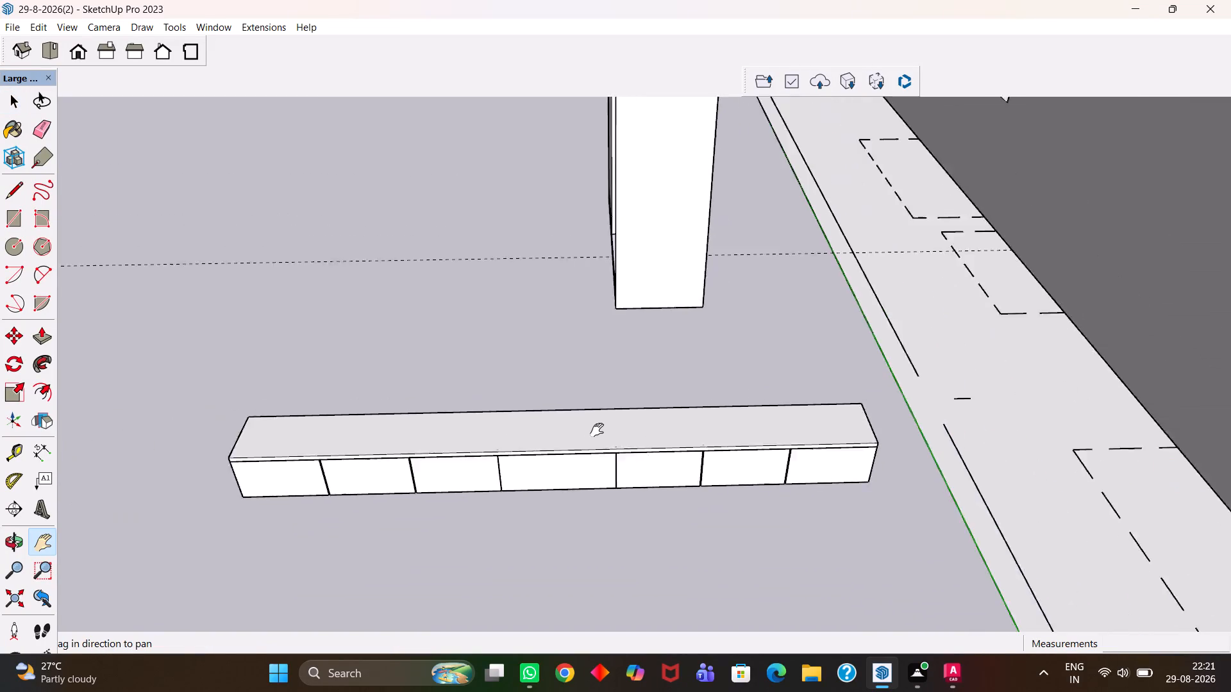
scroll(597, 430, "down", 3)
scroll(620, 470, "up", 11)
middle_click_drag(617, 490, 608, 538)
key("h")
scroll(601, 504, "down", 7)
left_click_drag(530, 502, 671, 409)
scroll(663, 419, "down", 5)
scroll(626, 445, "up", 2)
middle_click_drag(626, 445, 639, 438)
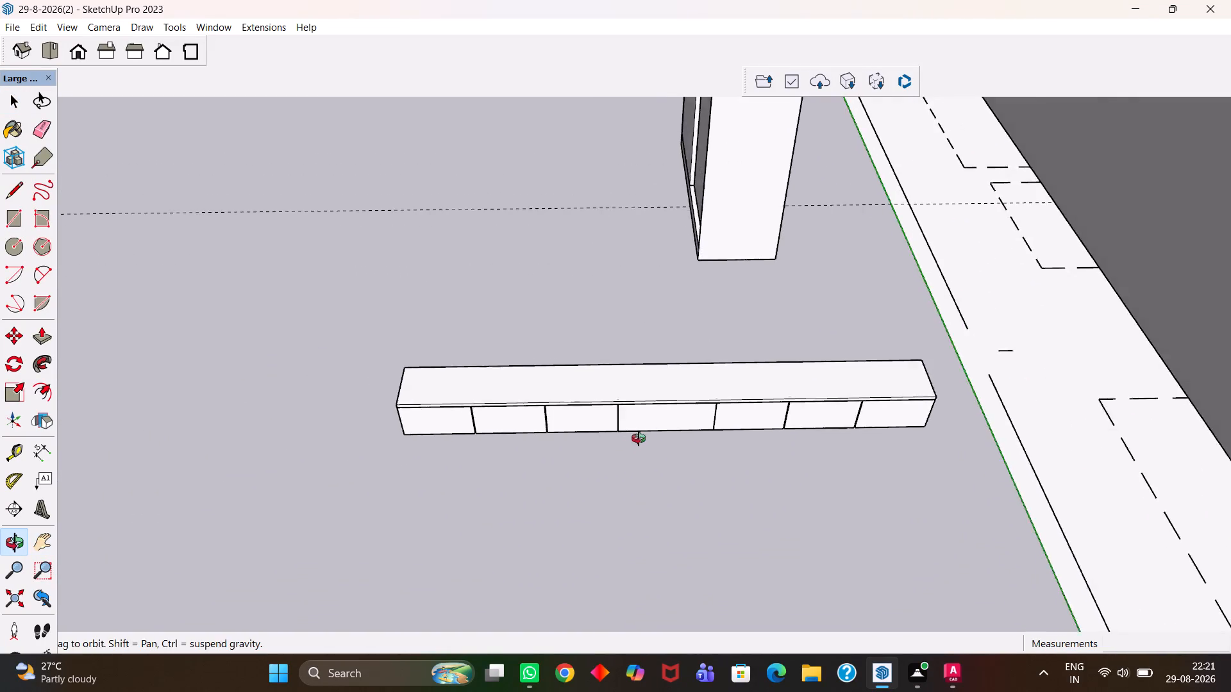
scroll(639, 438, "up", 2)
middle_click_drag(639, 438, 644, 434)
key("h")
scroll(655, 400, "up", 4)
left_click_drag(752, 365, 695, 447)
scroll(694, 447, "down", 5)
scroll(681, 463, "up", 1)
middle_click_drag(681, 463, 626, 416)
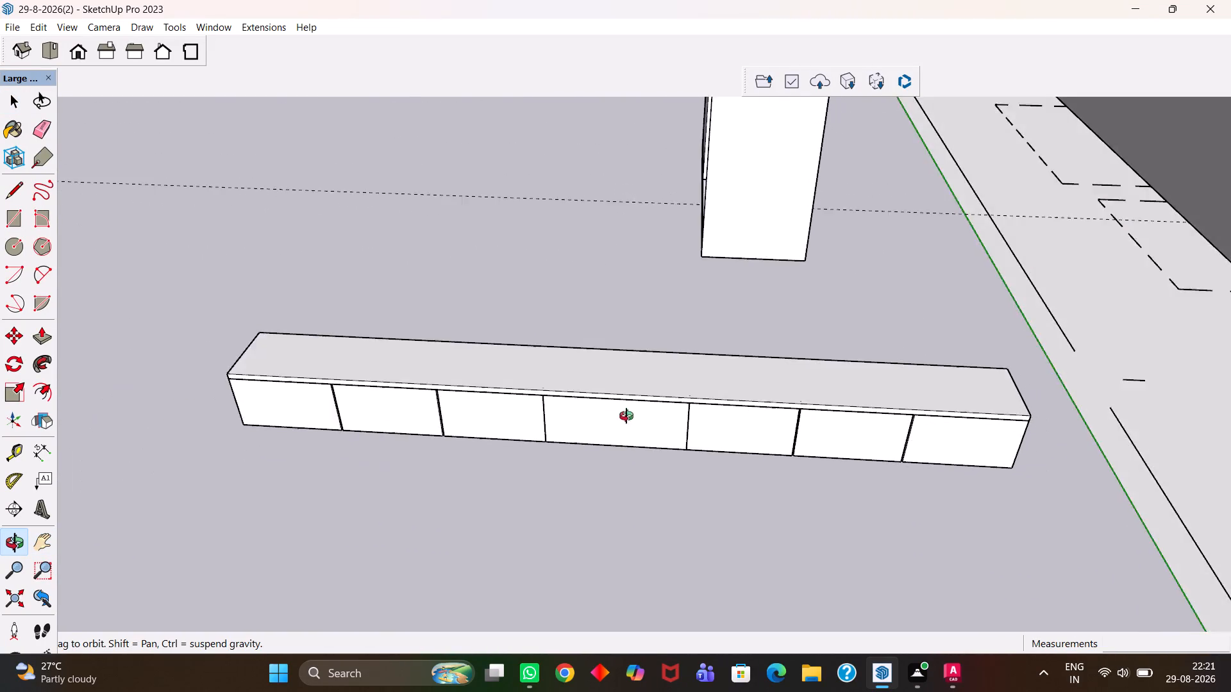
middle_click_drag(626, 416, 669, 462)
scroll(665, 395, "up", 1)
key("h")
scroll(667, 464, "up", 1)
scroll(663, 465, "down", 2)
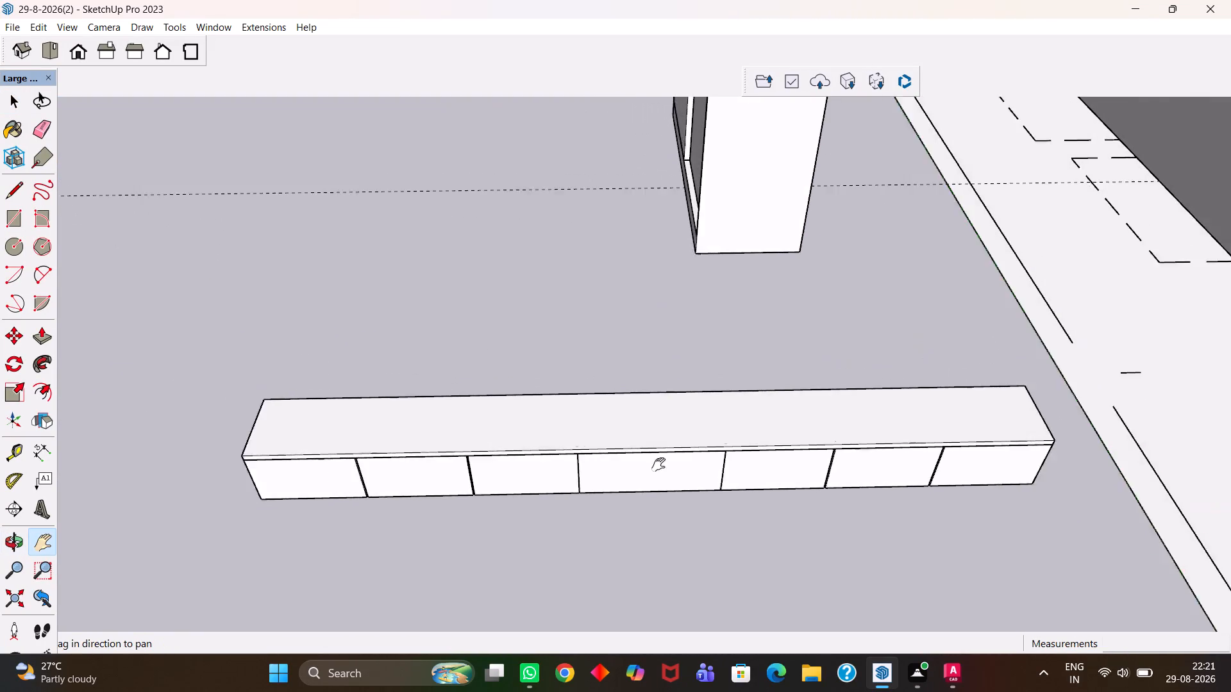
scroll(658, 465, "down", 3)
middle_click_drag(693, 414, 678, 482)
scroll(678, 482, "up", 7)
scroll(688, 490, "down", 6)
left_click_drag(692, 517, 697, 500)
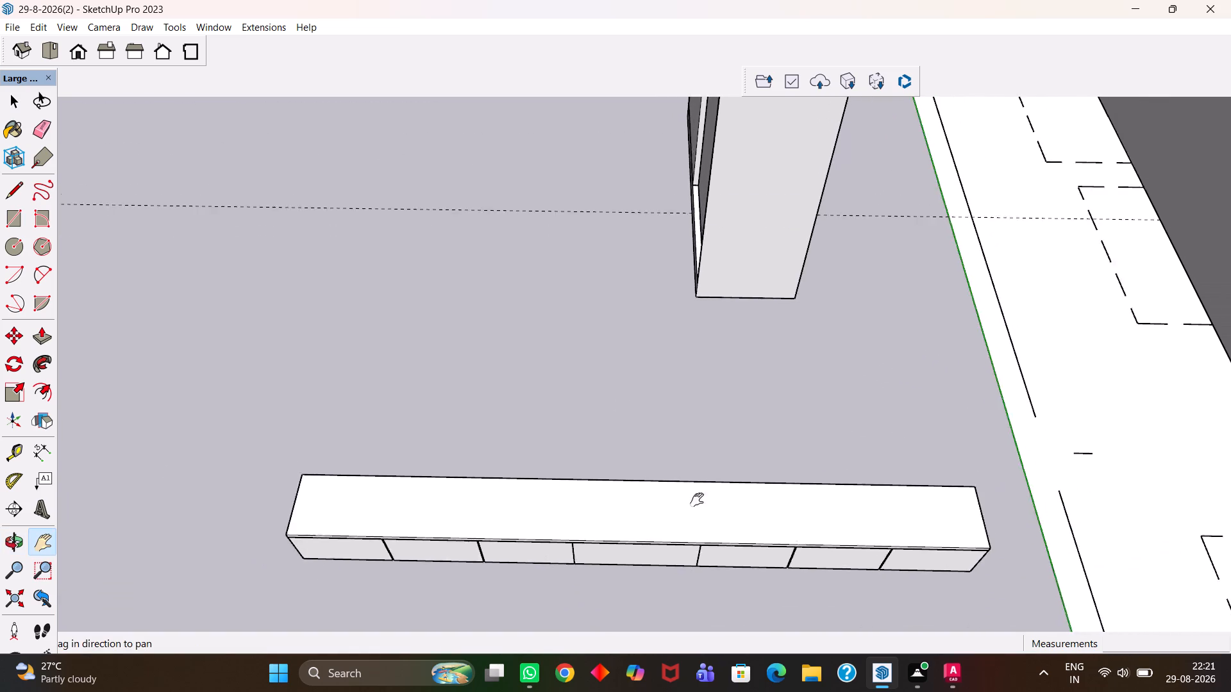
left_click_drag(697, 500, 697, 426)
scroll(663, 441, "up", 4)
middle_click_drag(651, 445, 640, 399)
scroll(676, 421, "up", 2)
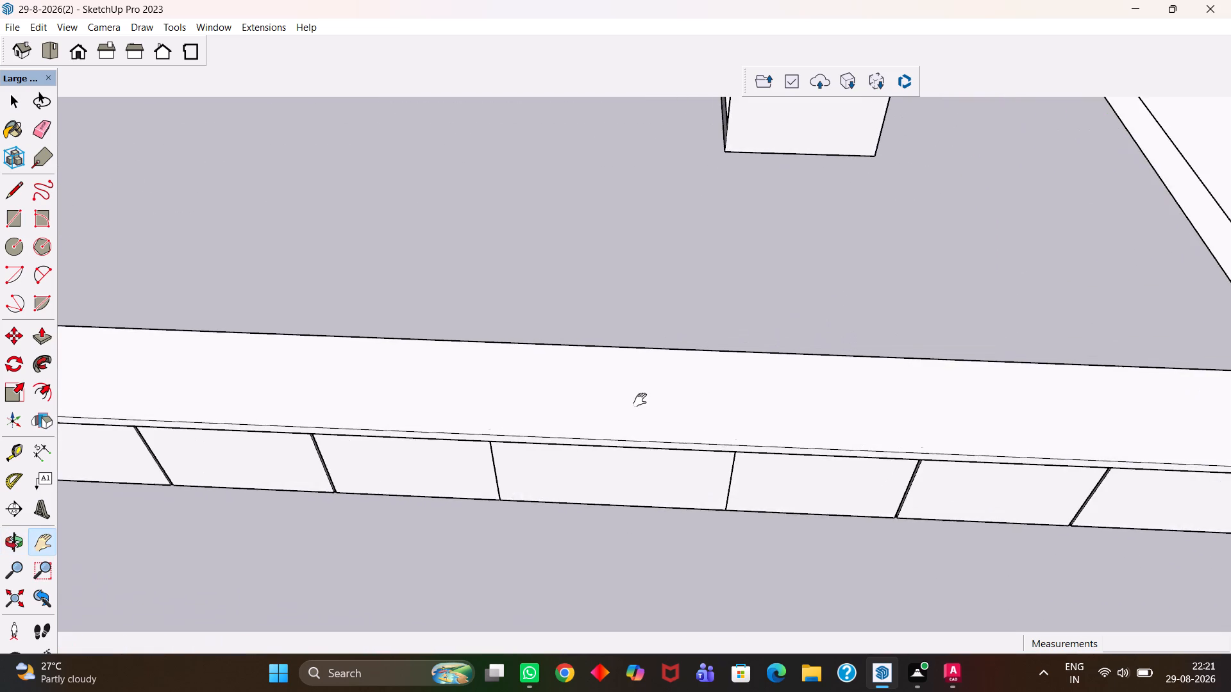
key("h")
scroll(650, 411, "down", 6)
scroll(639, 413, "up", 4)
middle_click_drag(580, 428, 644, 324)
scroll(594, 427, "up", 1)
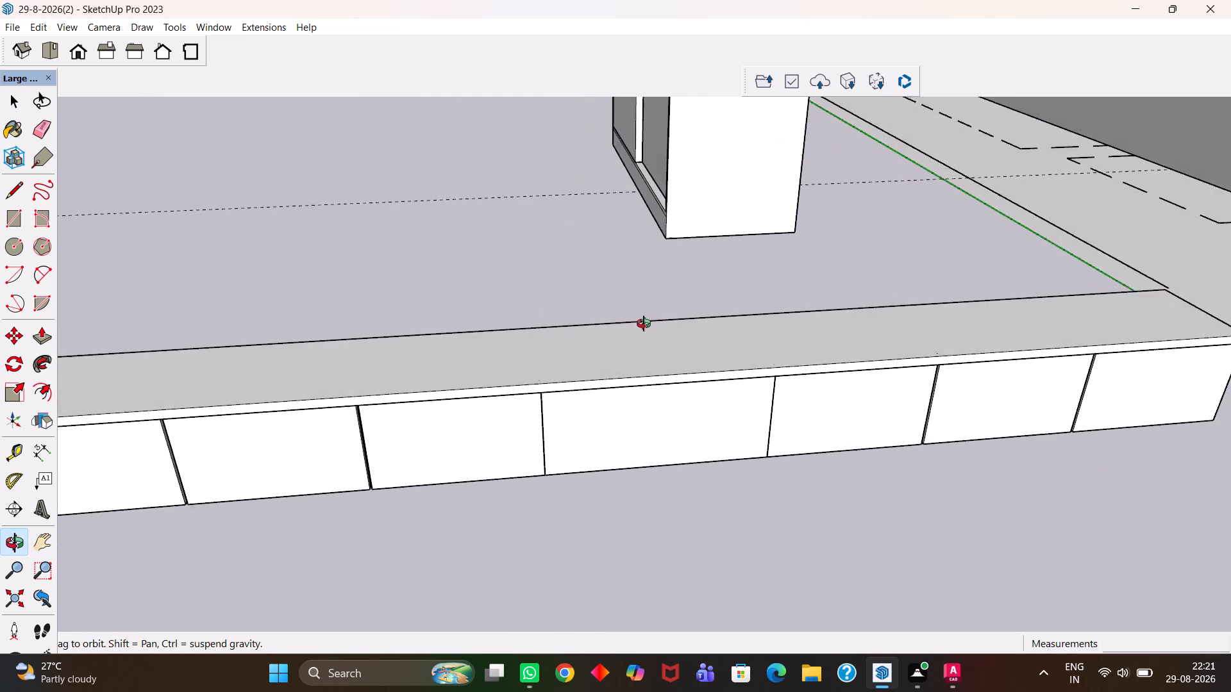
middle_click_drag(644, 324, 642, 324)
key("h")
scroll(642, 324, "up", 1)
scroll(636, 338, "down", 9)
scroll(737, 410, "up", 8)
left_click_drag(836, 332, 801, 465)
scroll(821, 459, "up", 4)
middle_click_drag(866, 472, 702, 283)
scroll(837, 469, "up", 1)
middle_click_drag(758, 242, 771, 238)
scroll(565, 303, "up", 3)
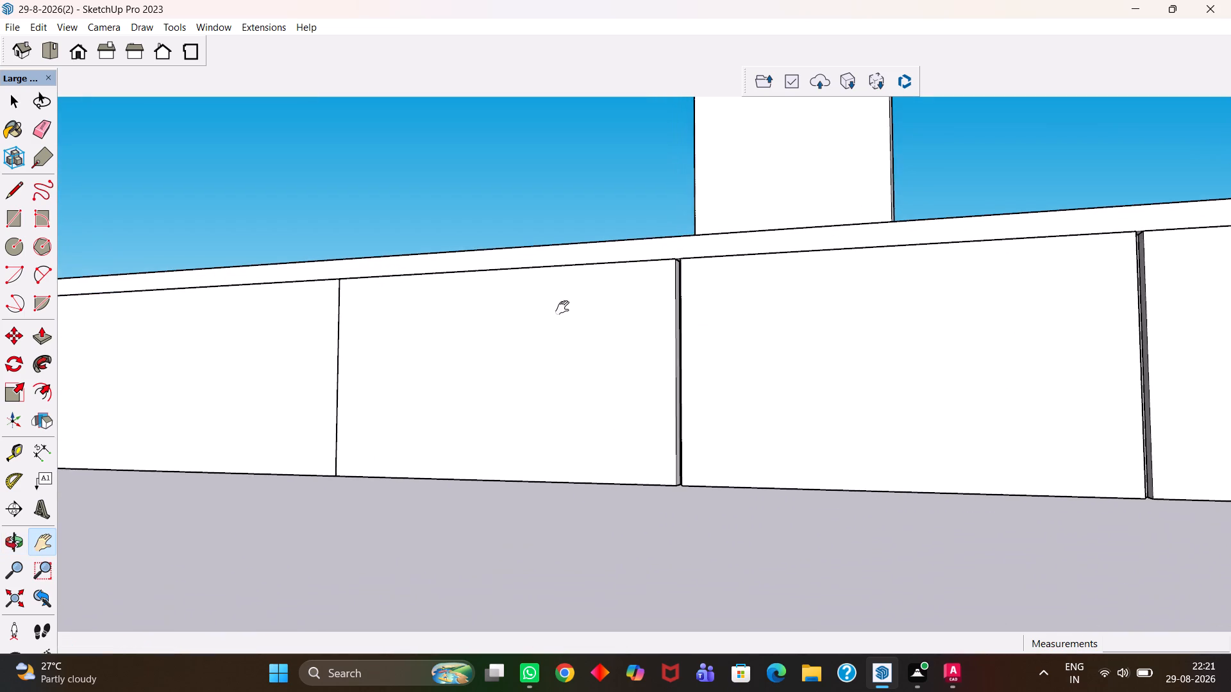
Examine the low cabinet's front panels and underside along its length, including the joints between the panels.
scroll(517, 334, "up", 2)
scroll(517, 334, "down", 5)
middle_click(614, 385)
middle_click_drag(373, 376, 633, 411)
left_click_drag(360, 404, 749, 365)
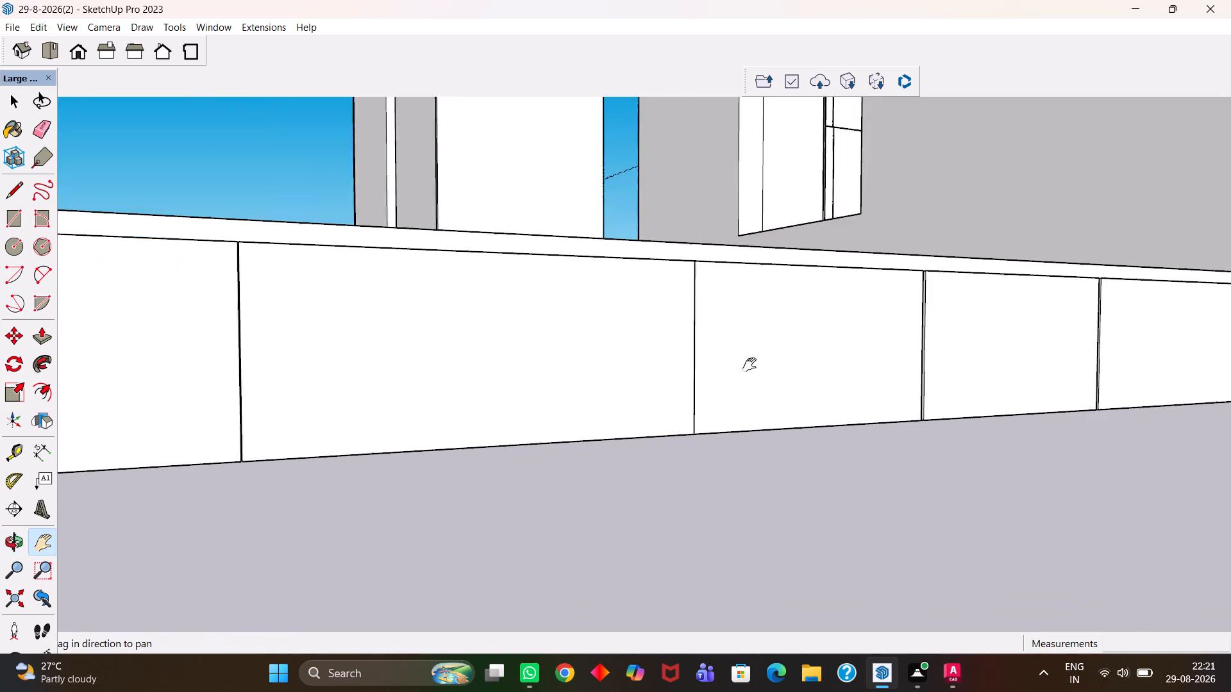
left_click_drag(749, 365, 760, 362)
middle_click_drag(804, 371, 675, 358)
left_click_drag(517, 329, 868, 372)
middle_click_drag(534, 423, 490, 297)
scroll(520, 411, "up", 1)
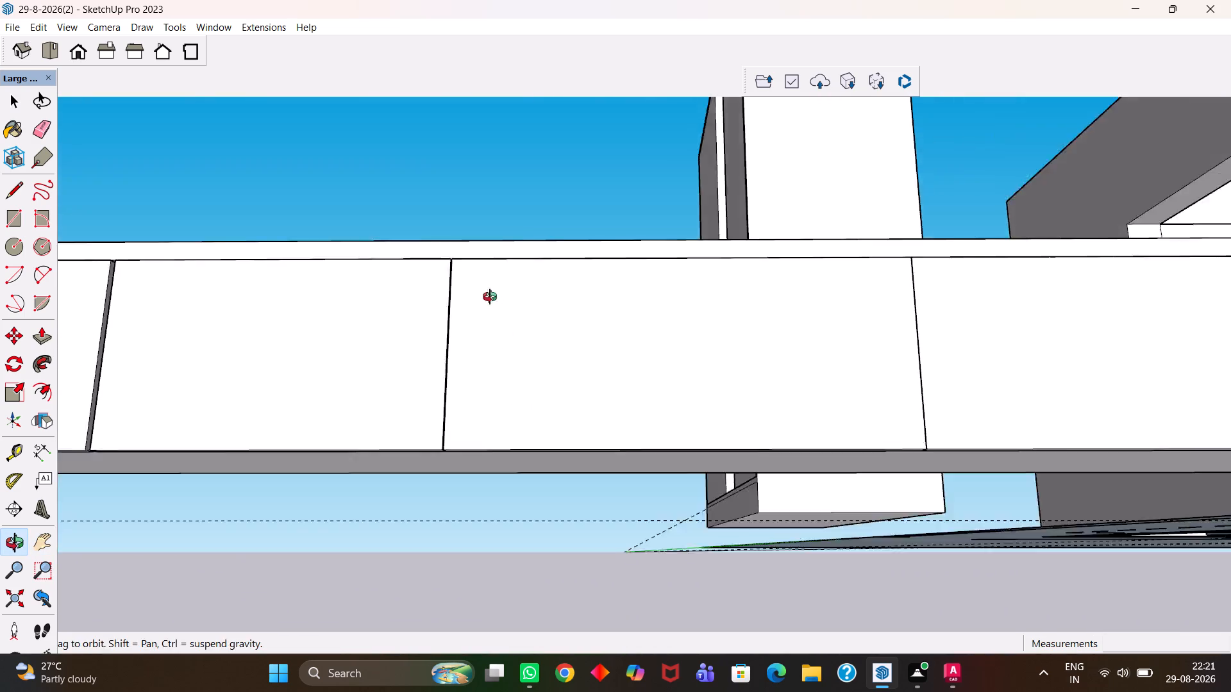
middle_click_drag(490, 297, 482, 265)
middle_click_drag(625, 421, 661, 333)
scroll(626, 422, "up", 1)
scroll(864, 456, "up", 5)
scroll(888, 453, "down", 6)
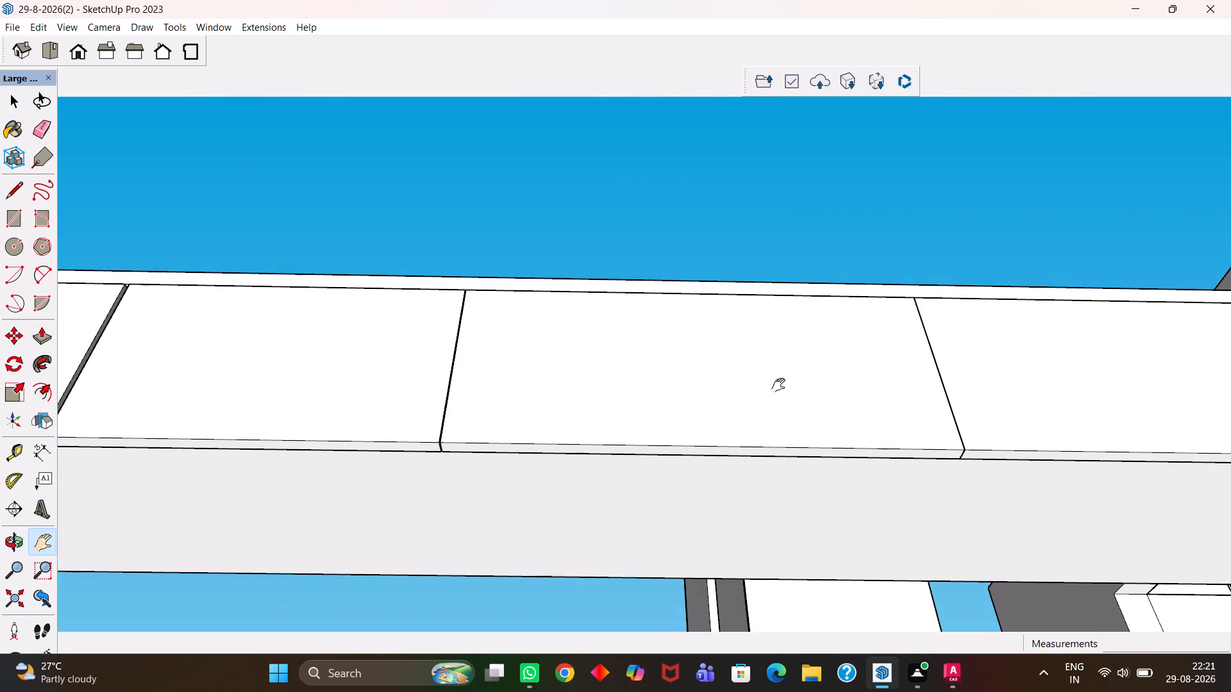
middle_click_drag(761, 376, 775, 502)
scroll(774, 486, "up", 1)
middle_click_drag(673, 354, 694, 487)
scroll(694, 487, "down", 4)
middle_click_drag(605, 343, 641, 494)
scroll(614, 370, "down", 1)
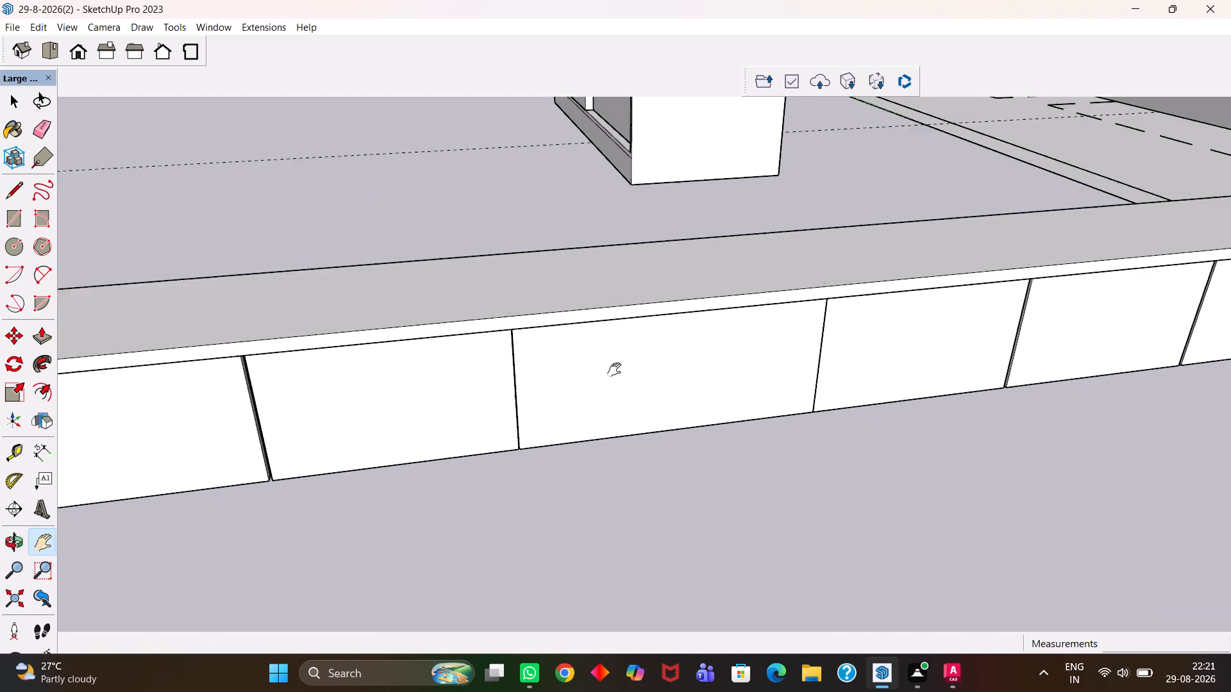
scroll(614, 370, "down", 3)
middle_click_drag(598, 320, 583, 441)
scroll(580, 443, "down", 5)
key("h")
left_click_drag(562, 484, 641, 406)
middle_click_drag(707, 409, 666, 434)
scroll(666, 434, "up", 1)
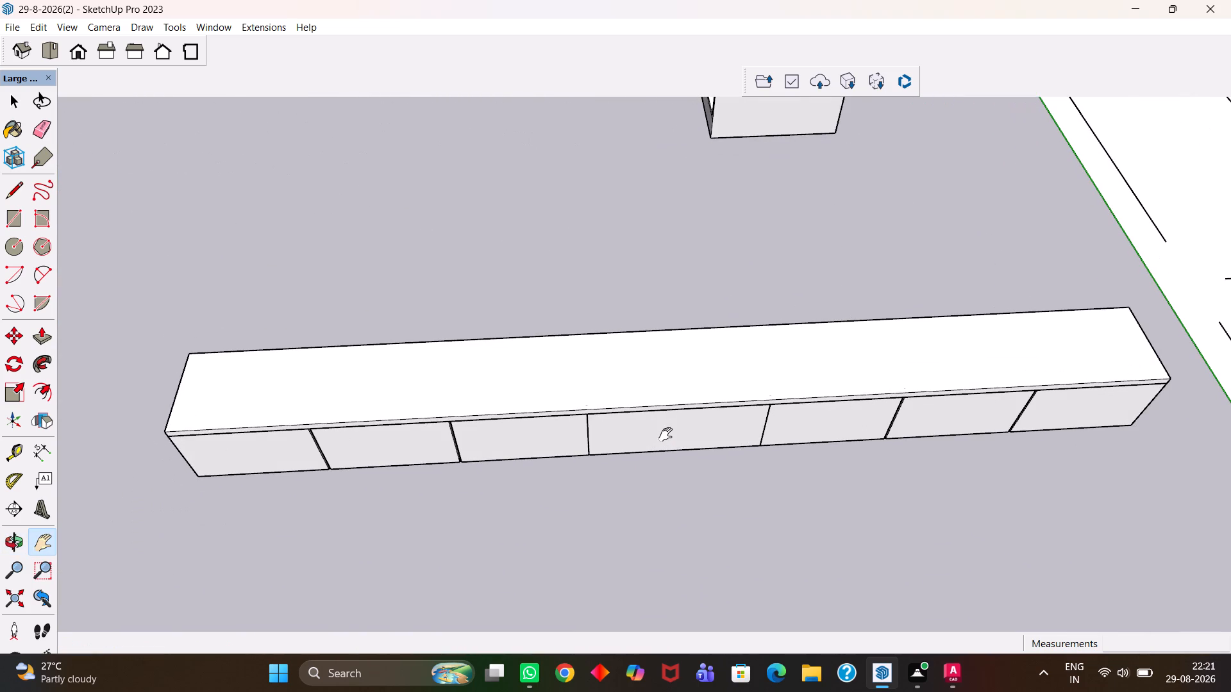
key("h")
scroll(755, 378, "up", 4)
scroll(730, 396, "down", 6)
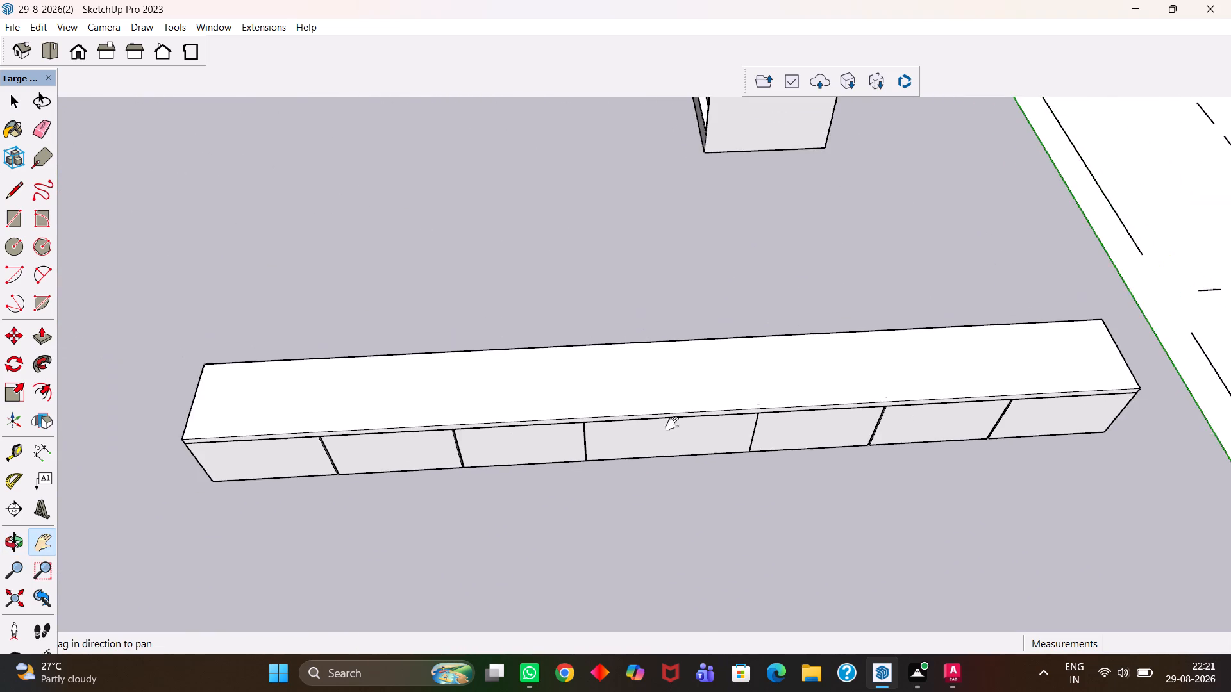
Examine one end of the low cabinet and the vertical gaps between its front panels towards the opposite end.
left_click_drag(276, 453, 601, 451)
scroll(567, 468, "up", 12)
middle_click_drag(544, 462, 750, 408)
scroll(732, 421, "up", 1)
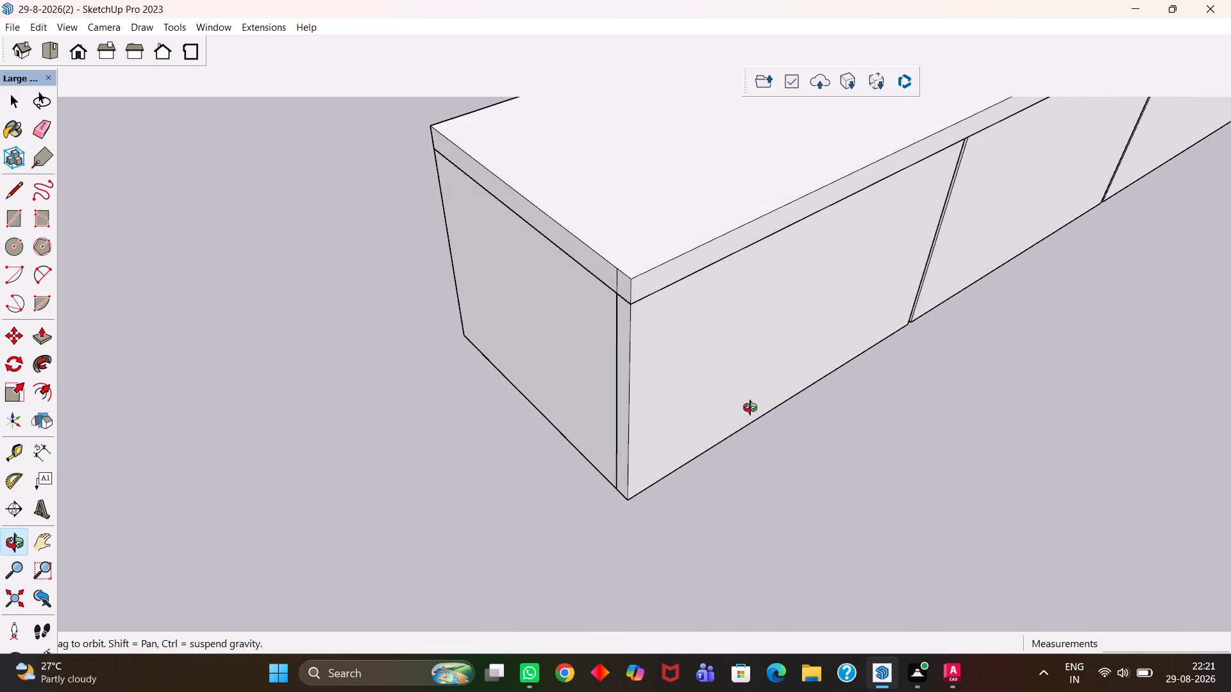
middle_click_drag(750, 408, 750, 404)
key("h")
scroll(733, 390, "down", 10)
left_click_drag(730, 316, 548, 440)
left_click_drag(722, 358, 567, 425)
middle_click_drag(726, 394, 538, 408)
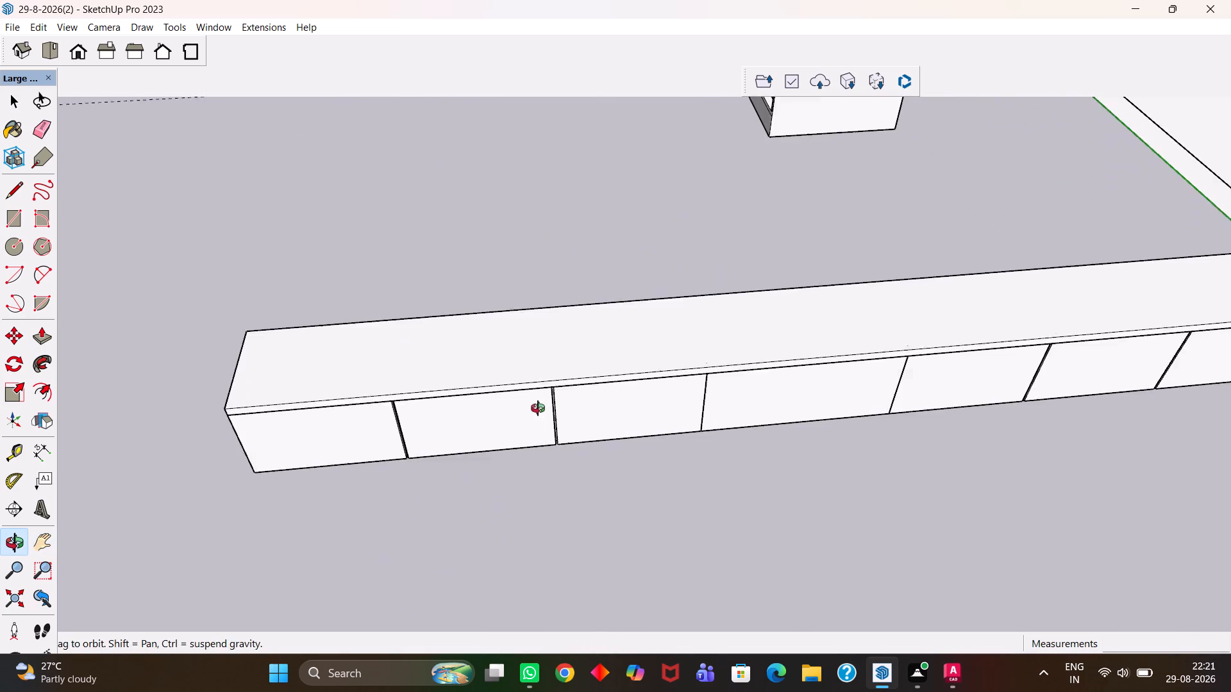
middle_click_drag(538, 408, 535, 399)
left_click_drag(770, 365, 437, 425)
scroll(502, 416, "down", 5)
middle_click_drag(675, 435, 583, 416)
scroll(590, 431, "up", 11)
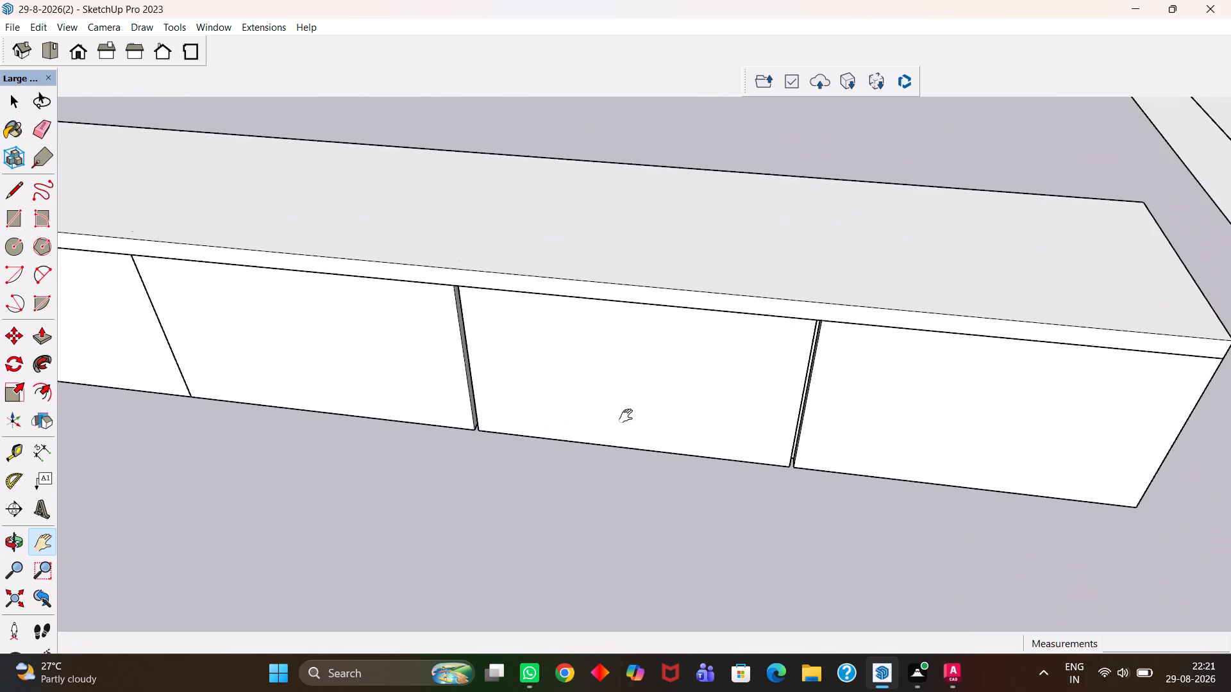
scroll(626, 416, "up", 1)
scroll(626, 411, "down", 6)
scroll(746, 424, "up", 18)
Examine the gap between the front panels, the cabinet's underside and the end panel's bottom corner up close.
middle_click_drag(712, 438, 698, 342)
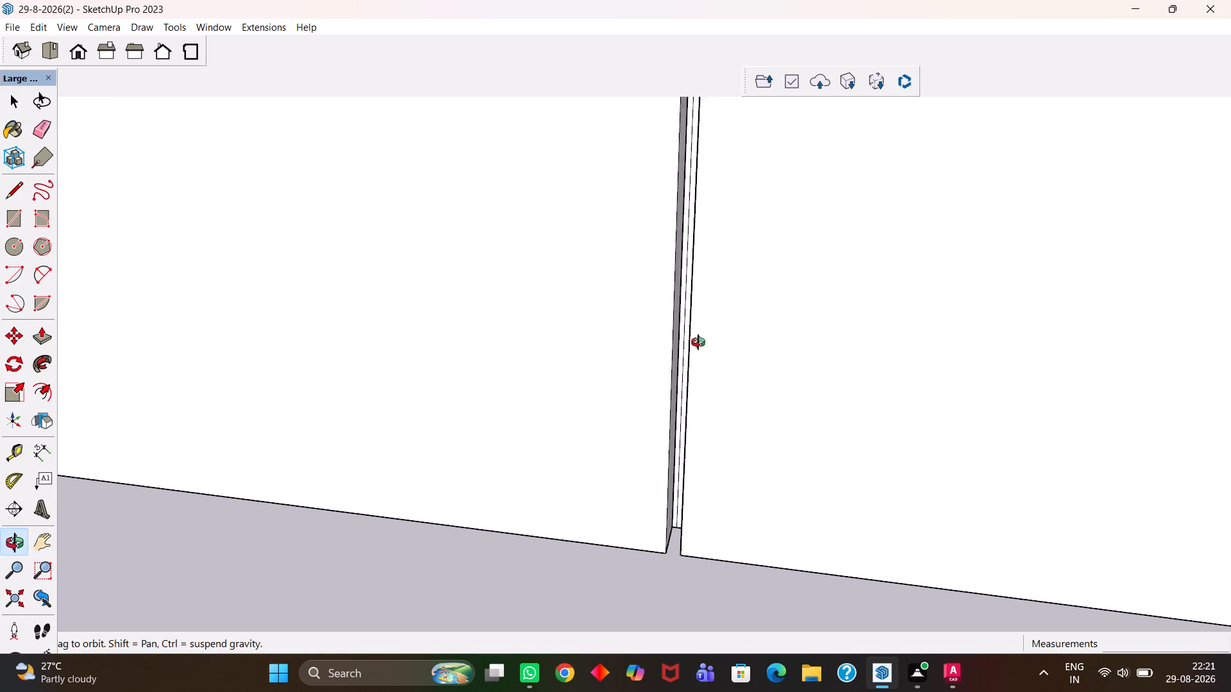
middle_click_drag(698, 342, 698, 333)
scroll(703, 313, "up", 1)
scroll(703, 327, "down", 5)
middle_click_drag(719, 490, 733, 272)
scroll(716, 397, "up", 1)
scroll(721, 443, "down", 4)
middle_click_drag(750, 470, 696, 317)
scroll(725, 398, "up", 1)
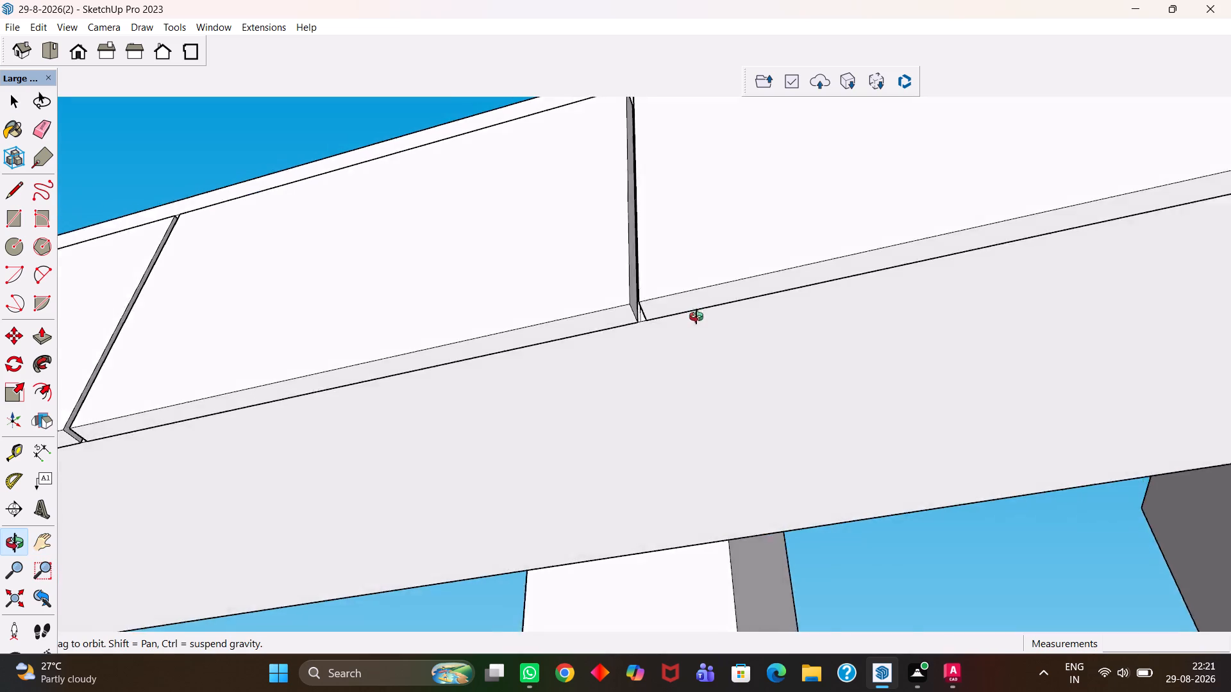
middle_click_drag(696, 317, 638, 414)
scroll(643, 420, "down", 11)
key("h")
left_click_drag(766, 375, 596, 487)
scroll(605, 486, "up", 3)
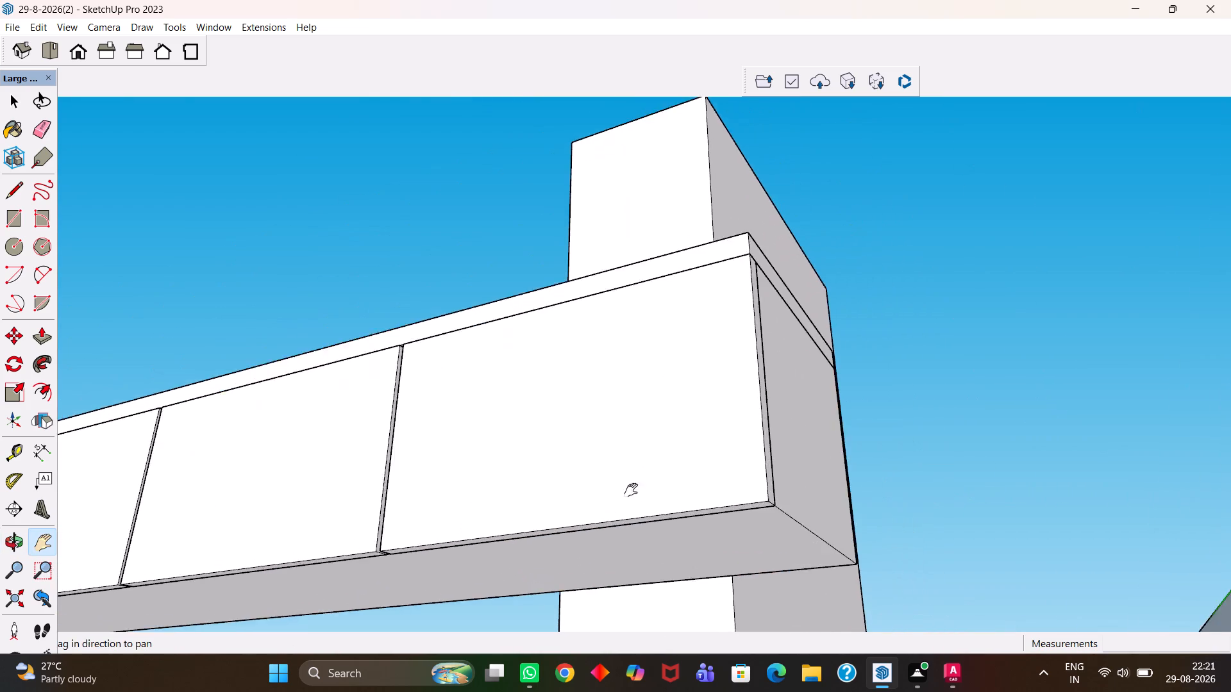
scroll(631, 490, "up", 12)
middle_click_drag(803, 506, 629, 496)
scroll(629, 496, "up", 1)
middle_click_drag(624, 496, 569, 513)
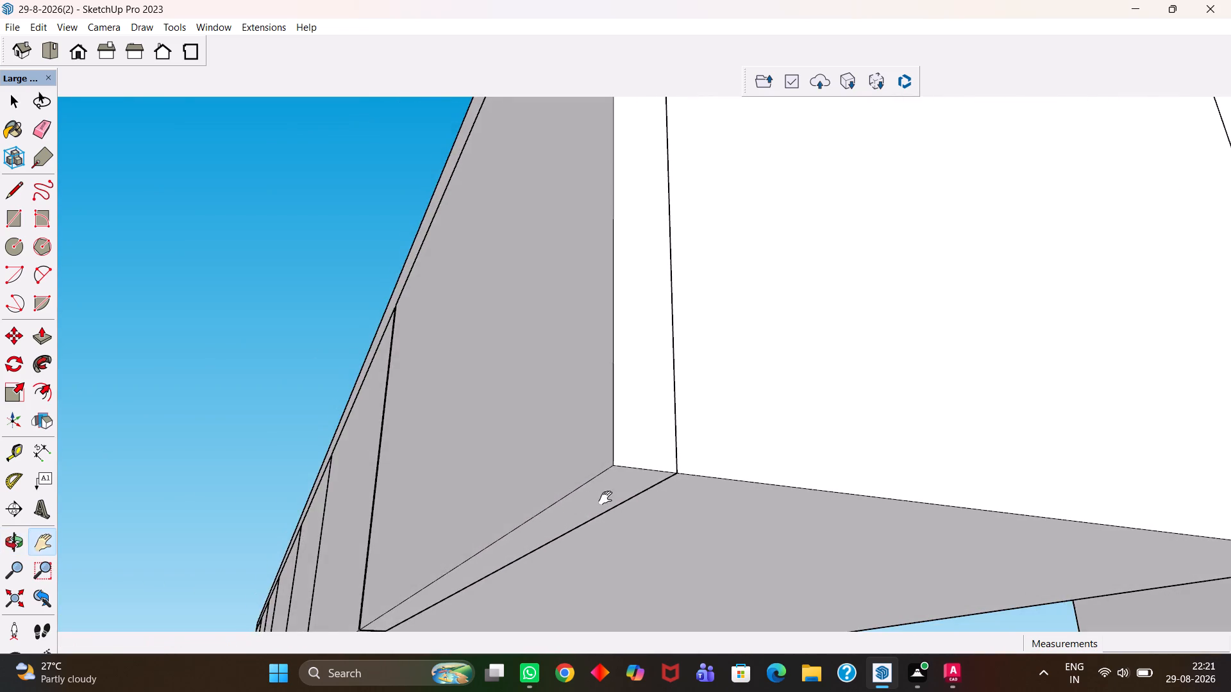
scroll(607, 499, "down", 6)
key("h")
middle_click_drag(655, 468, 689, 463)
scroll(674, 481, "up", 1)
key("h")
left_click_drag(662, 483, 683, 420)
middle_click_drag(686, 412, 686, 425)
key("space")
scroll(682, 413, "up", 1)
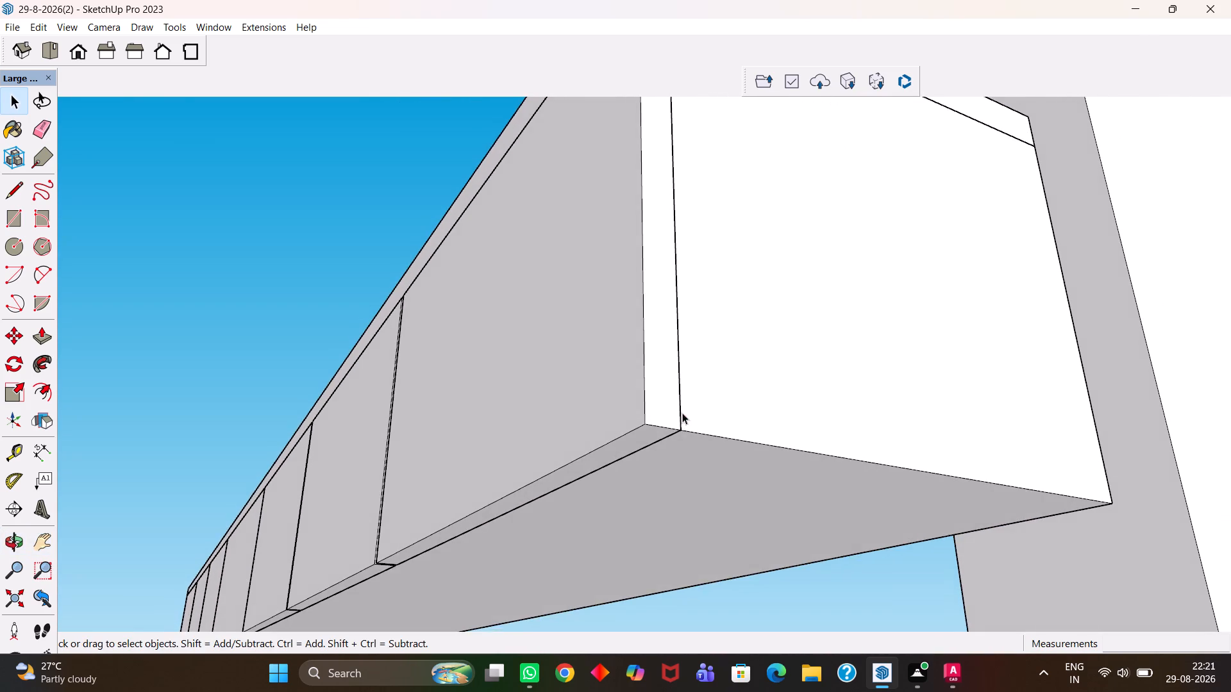
Open the low cabinet group and select its end front panel to examine how it is built.
left_click(666, 388)
left_click(367, 185)
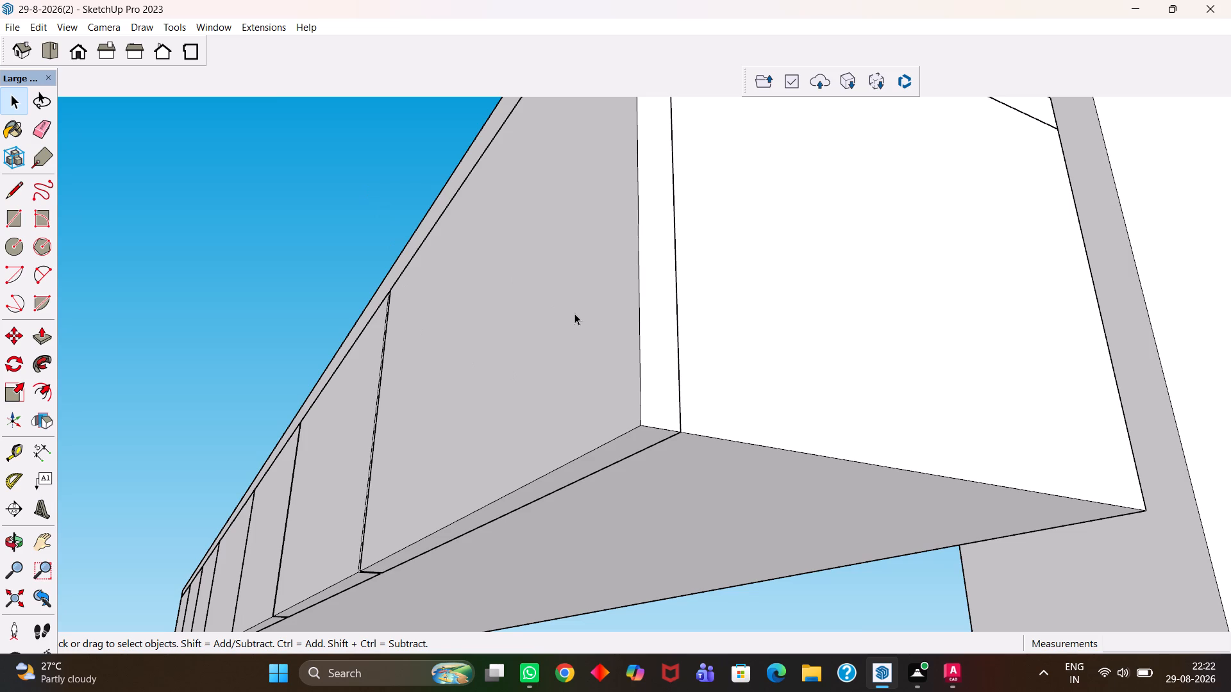
double_click(574, 313)
left_click(574, 313)
left_click(370, 188)
left_click(580, 353)
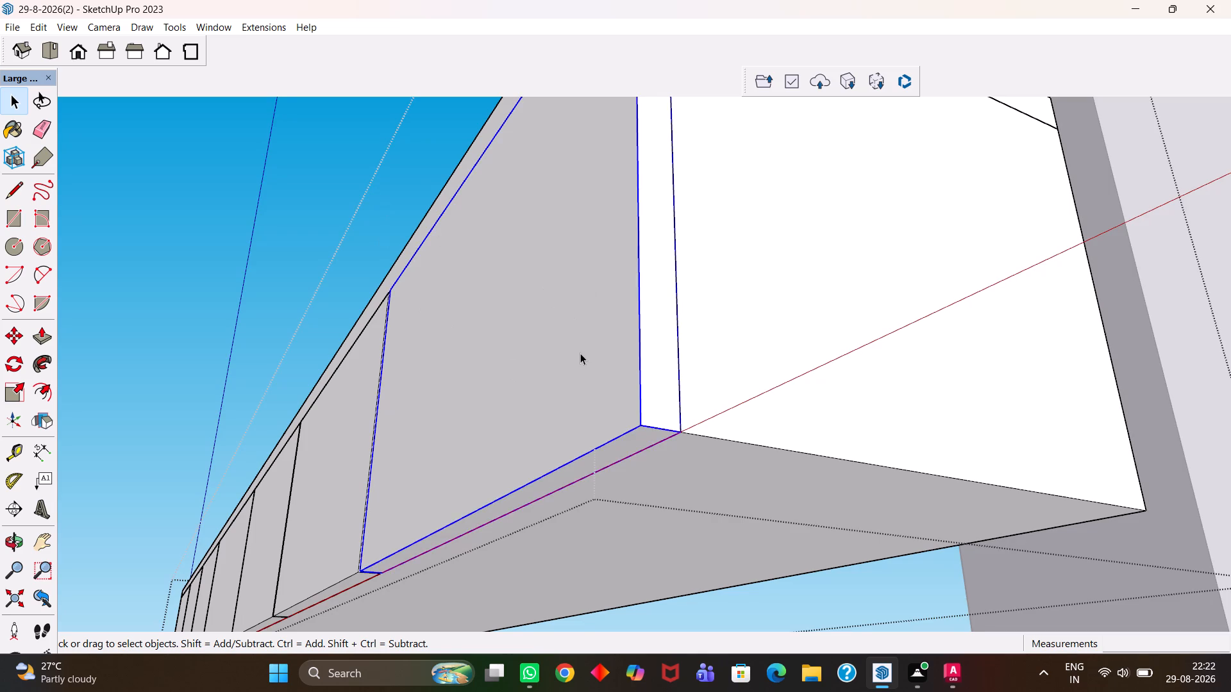
scroll(581, 354, "down", 5)
key("h")
middle_click_drag(561, 350, 697, 398)
middle_click_drag(414, 395, 800, 454)
scroll(545, 420, "up", 1)
scroll(800, 454, "down", 9)
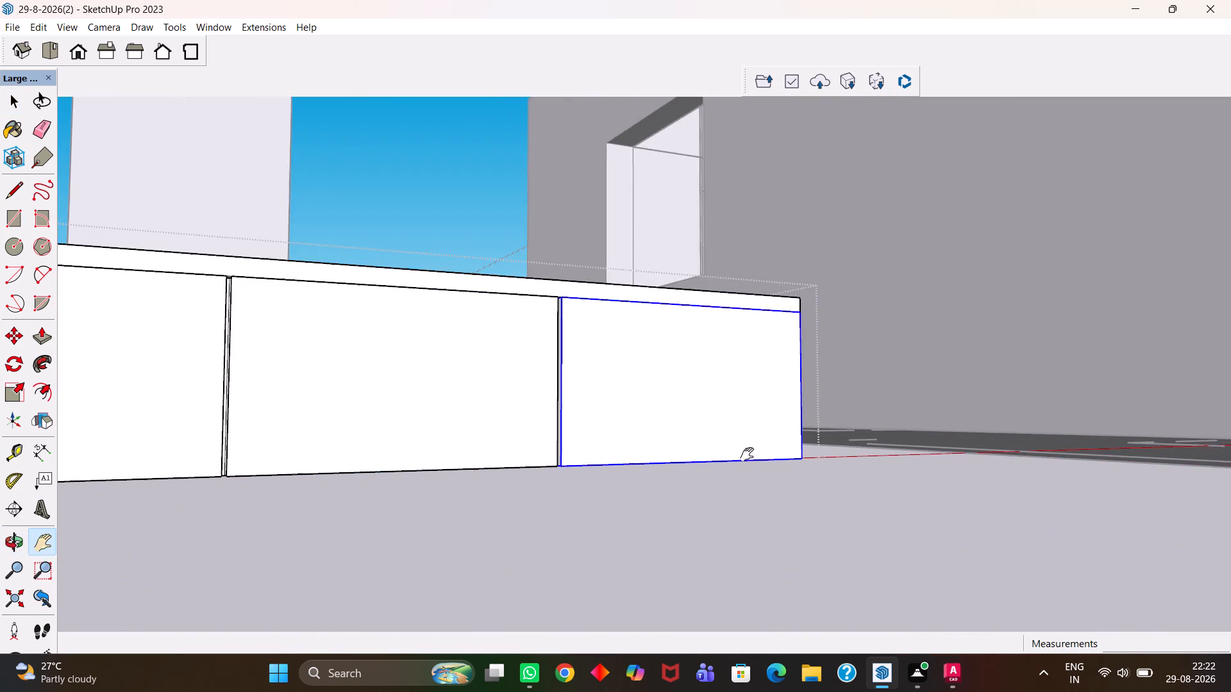
Copy the whole low cabinet by its back top corner into the room, to the corner between the back wall and side wall.
scroll(747, 454, "down", 6)
middle_click_drag(768, 409, 680, 523)
left_click_drag(505, 541, 778, 357)
scroll(772, 361, "down", 4)
middle_click_drag(769, 357, 730, 443)
key("h")
scroll(730, 442, "up", 2)
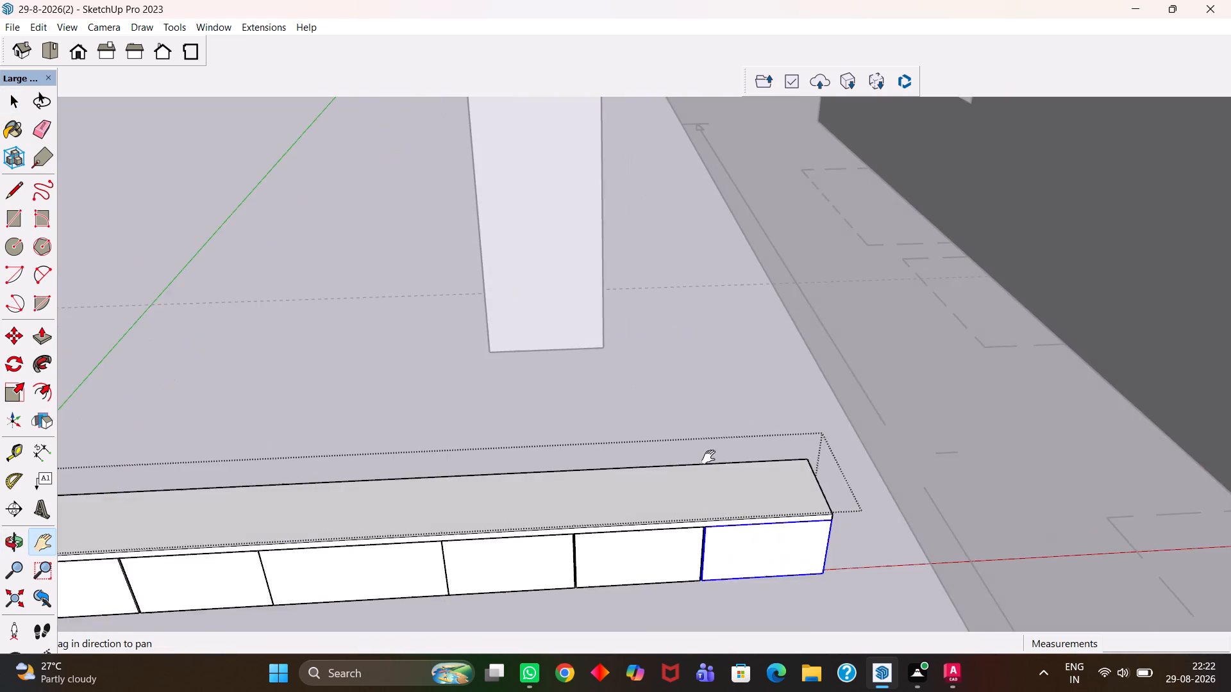
left_click_drag(607, 493, 681, 365)
scroll(701, 352, "down", 4)
middle_click_drag(680, 395, 669, 419)
key("space")
scroll(669, 422, "up", 1)
double_click(671, 507)
left_click(673, 423)
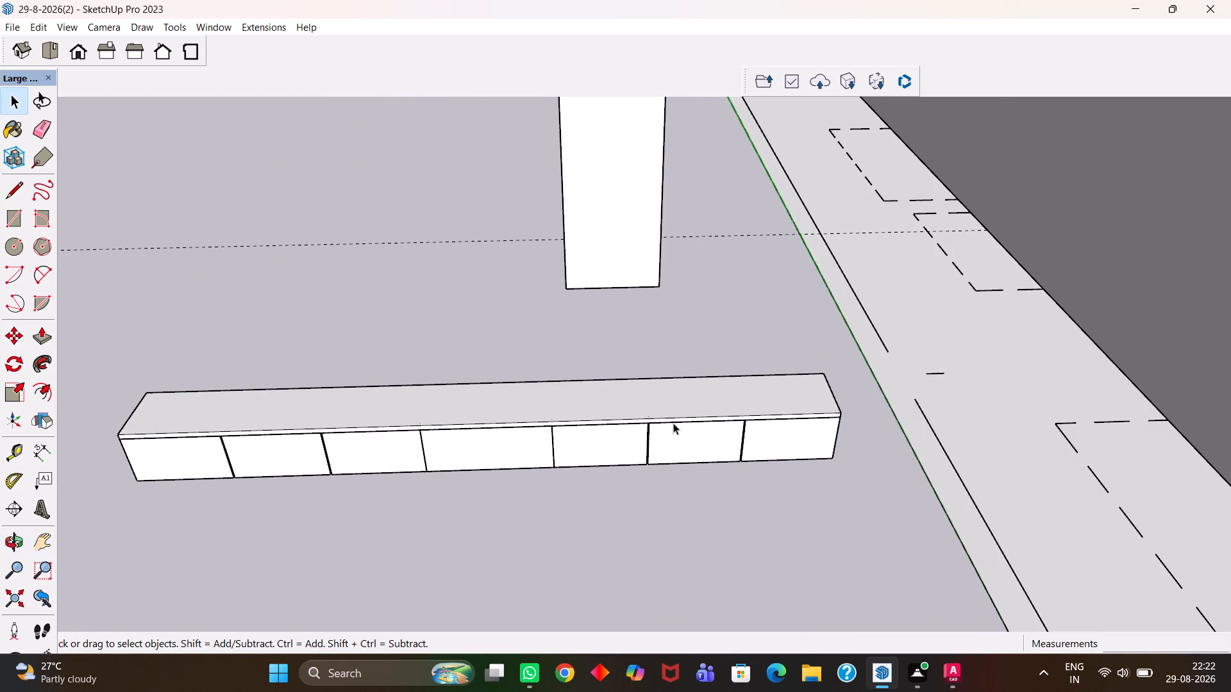
key("m")
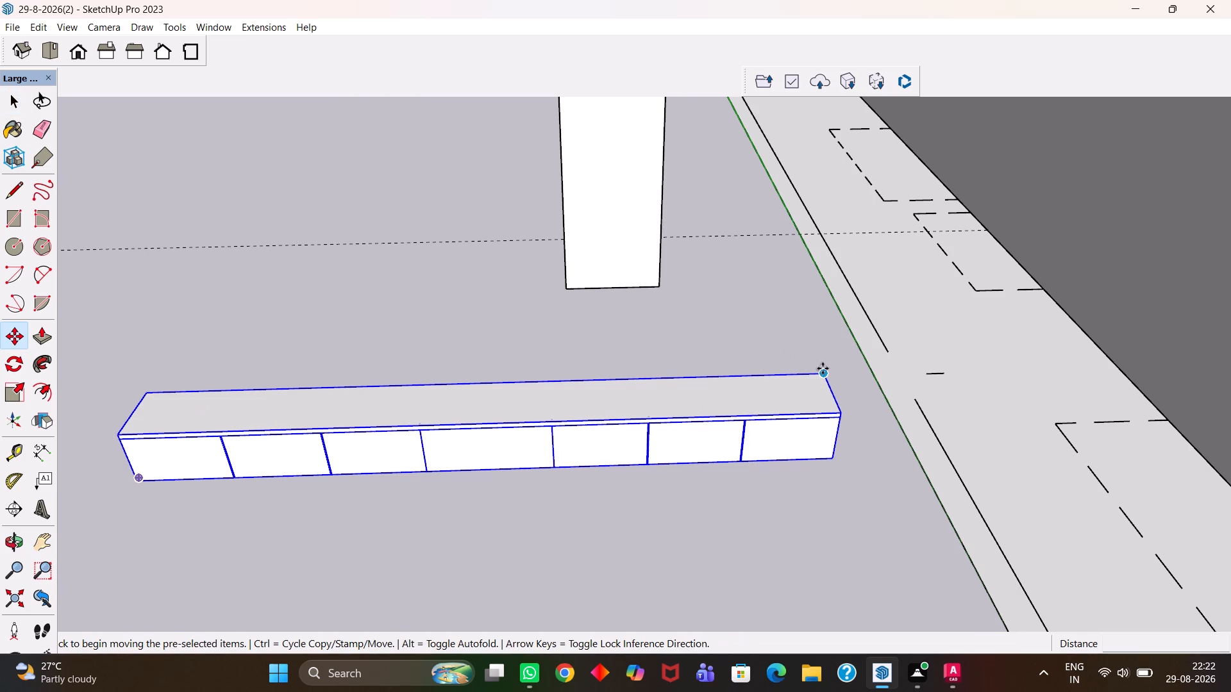
left_click(823, 369)
key("h")
scroll(733, 396, "down", 11)
left_click_drag(1060, 400, 805, 459)
middle_click(773, 418)
middle_click_drag(776, 461, 780, 554)
left_click_drag(973, 541, 589, 468)
left_click_drag(939, 411, 729, 522)
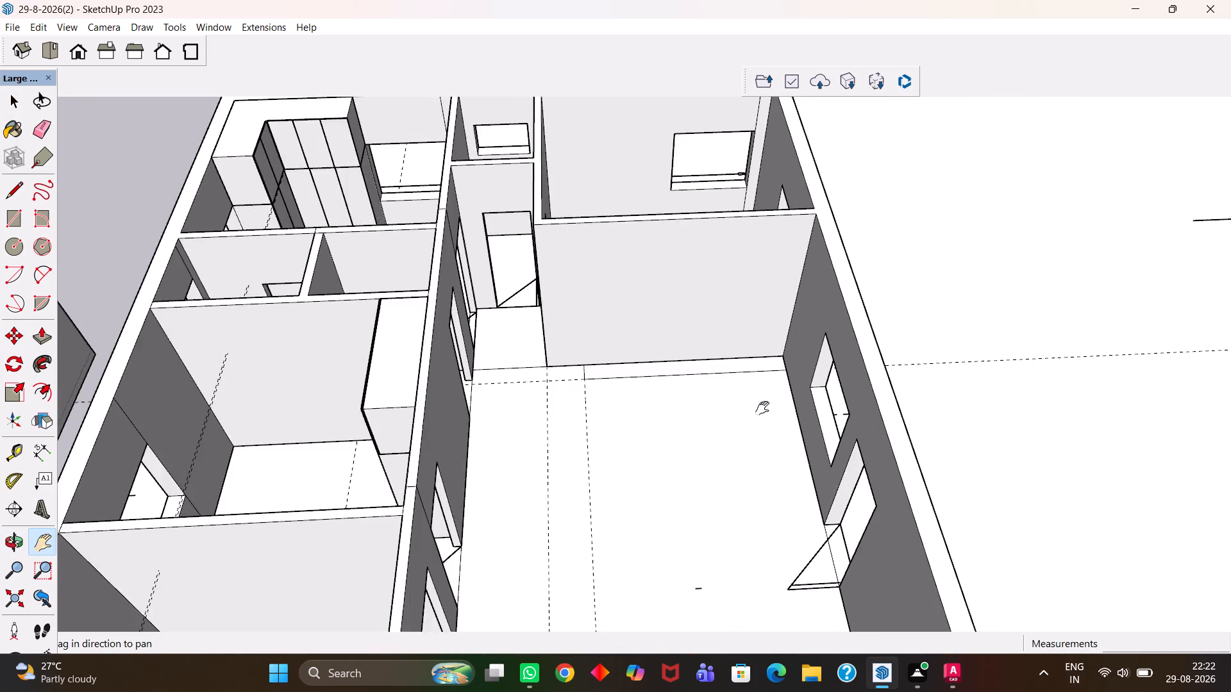
scroll(768, 395, "up", 11)
key("Escape")
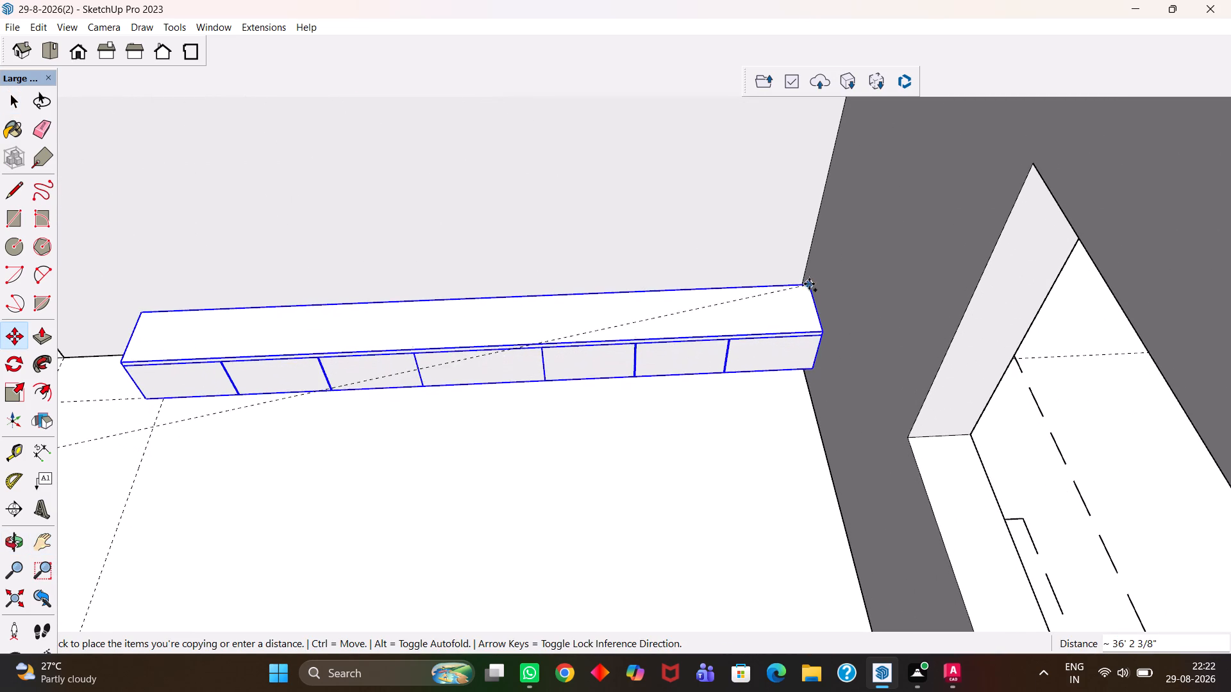
left_click(809, 281)
Place a horizontal guide on the back wall 9" above its floor edge, below the cabinet.
scroll(735, 359, "up", 5)
middle_click_drag(740, 359, 744, 211)
scroll(740, 323, "up", 1)
middle_click_drag(795, 379, 805, 245)
scroll(795, 364, "up", 1)
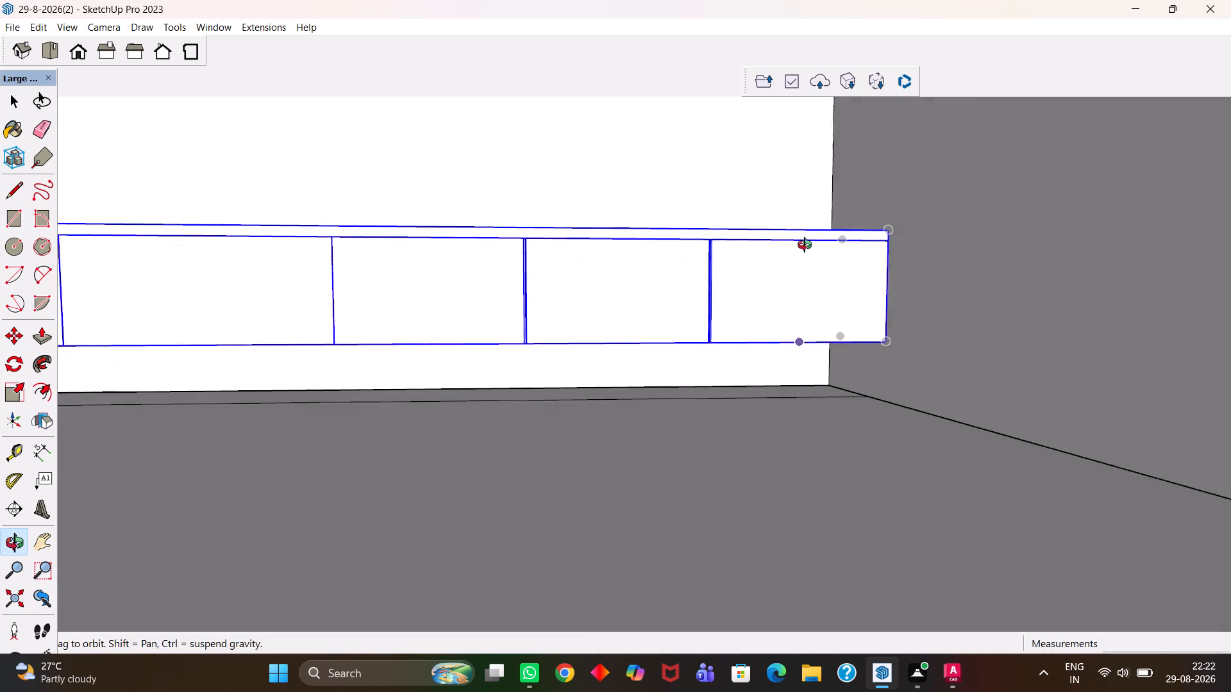
middle_click_drag(805, 245, 805, 243)
scroll(719, 369, "up", 5)
middle_click_drag(753, 363, 705, 390)
scroll(717, 385, "up", 6)
key("t")
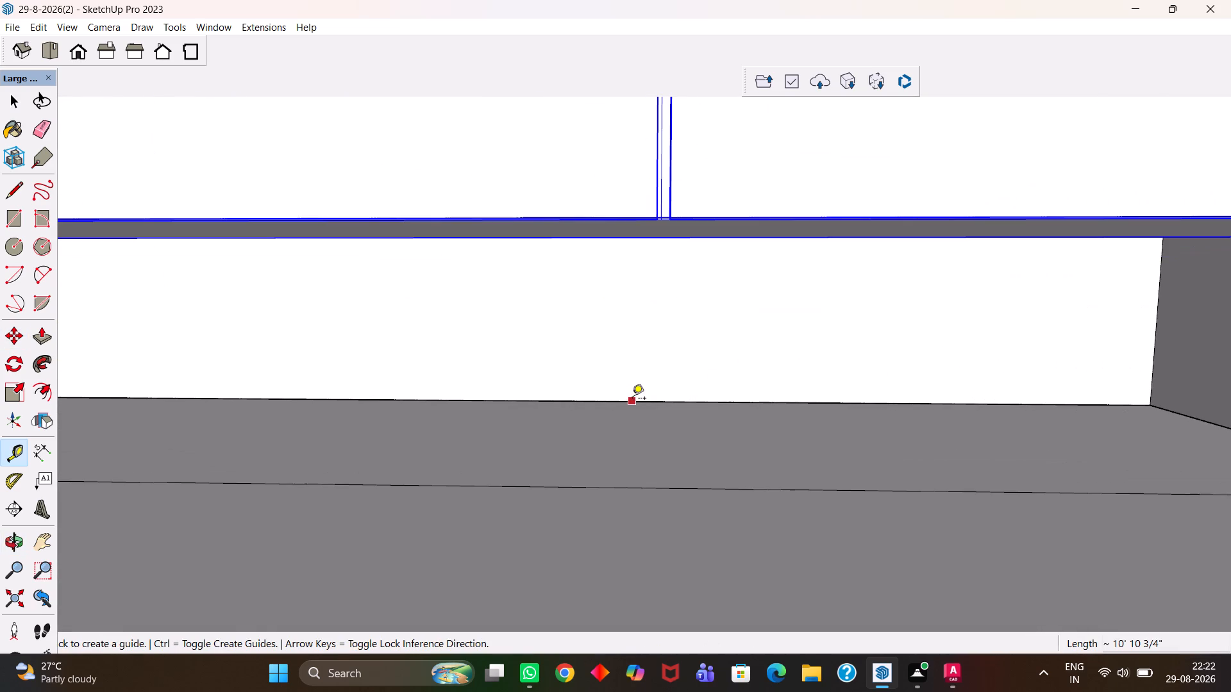
left_click(632, 399)
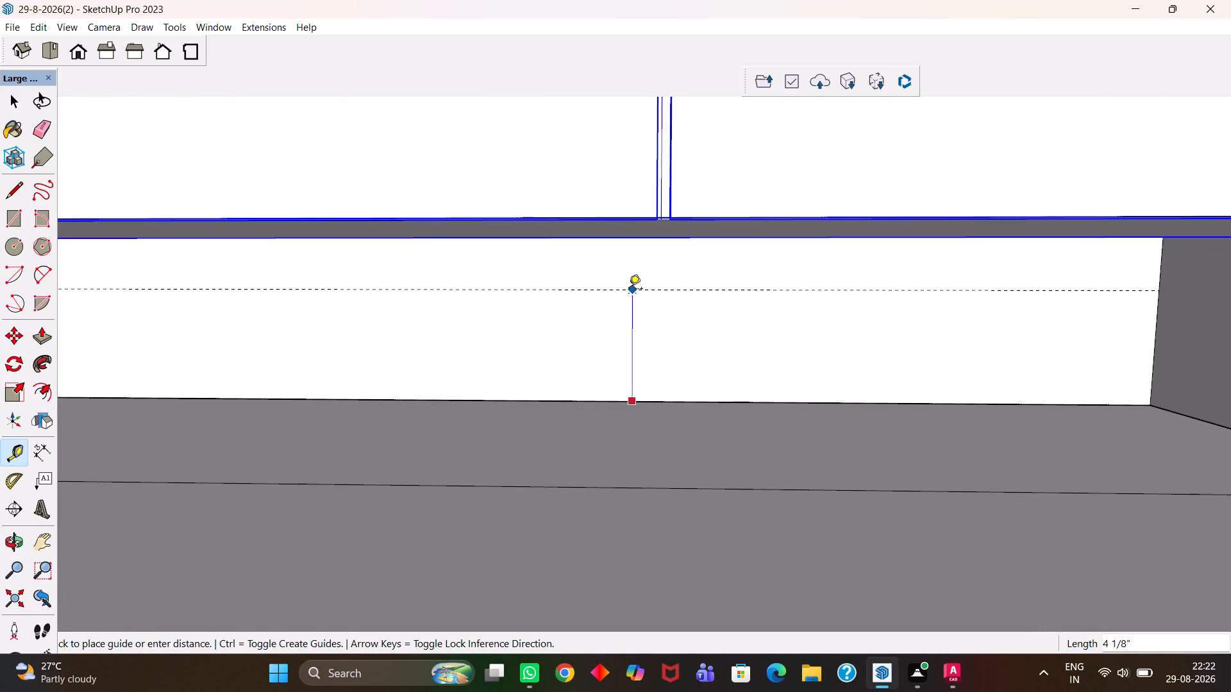
type("9\"")
key("Return")
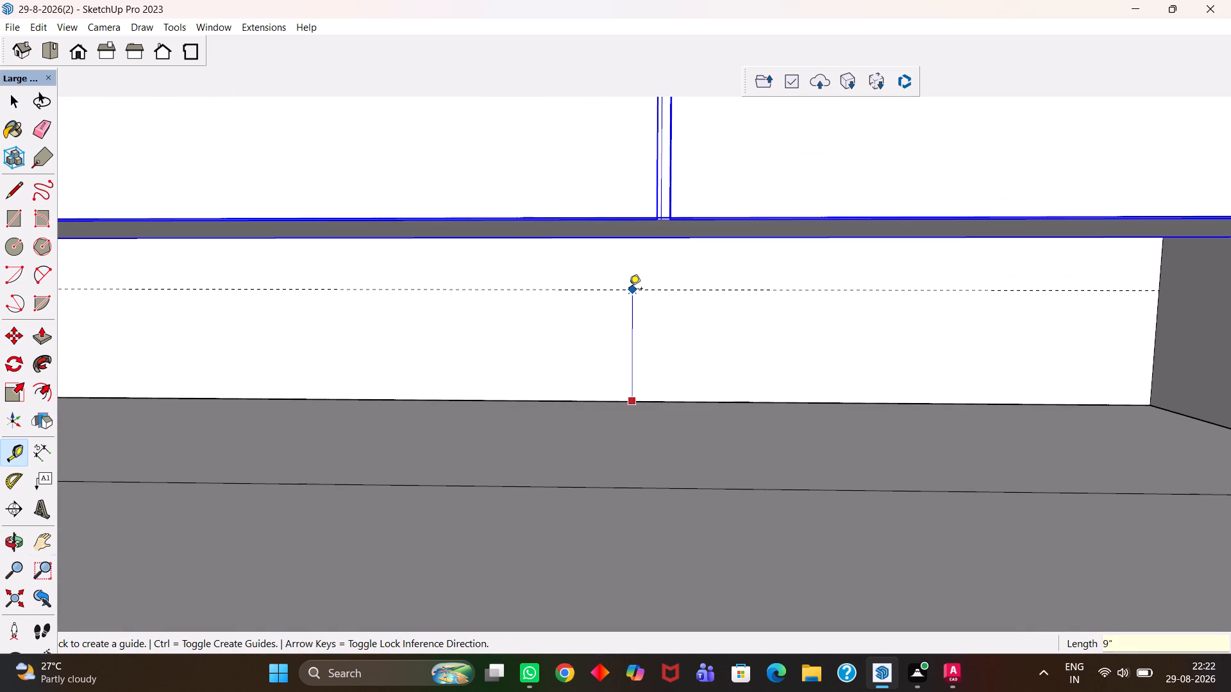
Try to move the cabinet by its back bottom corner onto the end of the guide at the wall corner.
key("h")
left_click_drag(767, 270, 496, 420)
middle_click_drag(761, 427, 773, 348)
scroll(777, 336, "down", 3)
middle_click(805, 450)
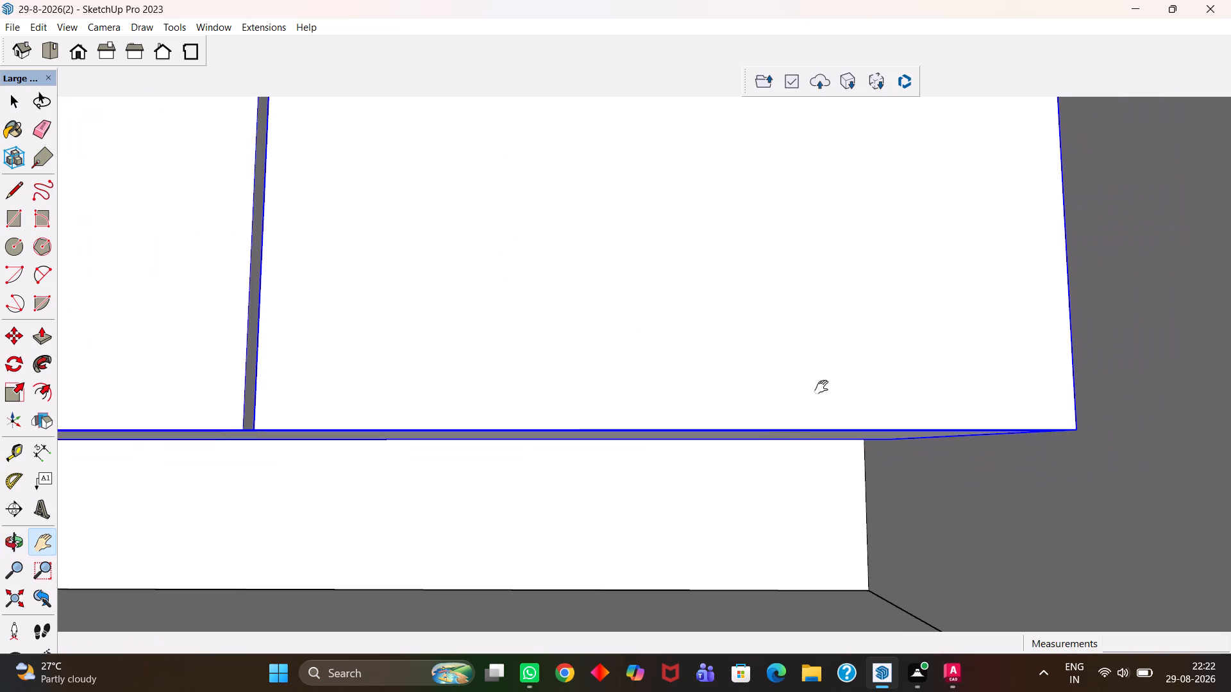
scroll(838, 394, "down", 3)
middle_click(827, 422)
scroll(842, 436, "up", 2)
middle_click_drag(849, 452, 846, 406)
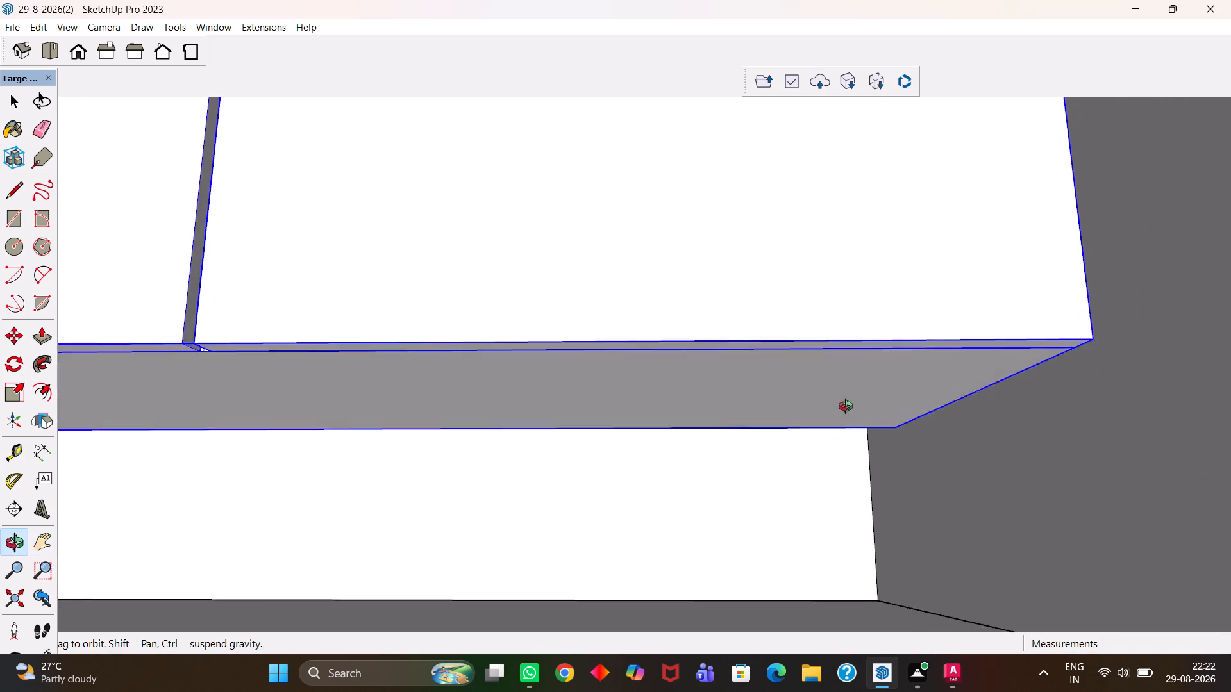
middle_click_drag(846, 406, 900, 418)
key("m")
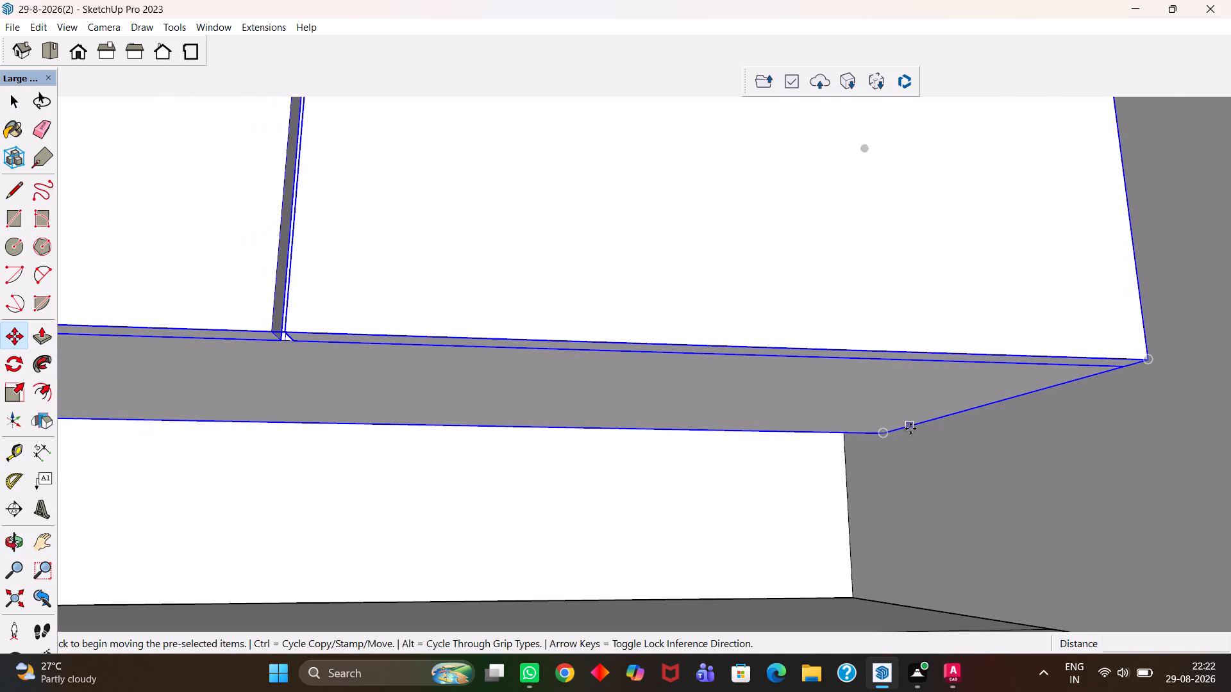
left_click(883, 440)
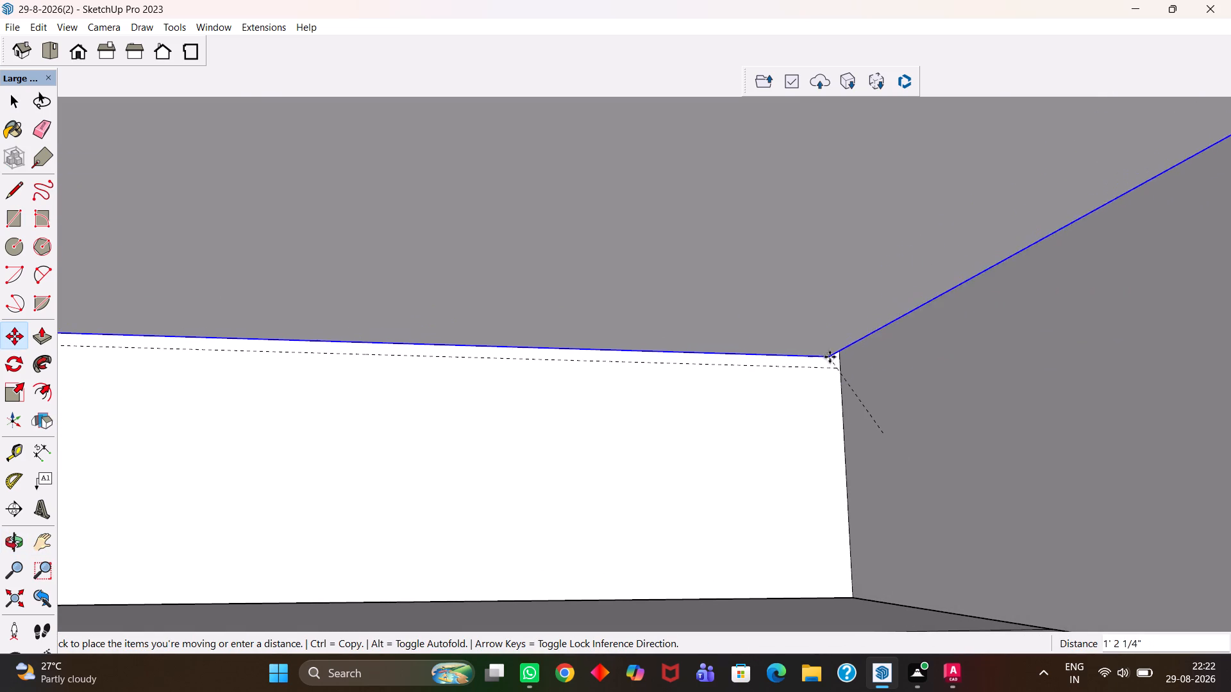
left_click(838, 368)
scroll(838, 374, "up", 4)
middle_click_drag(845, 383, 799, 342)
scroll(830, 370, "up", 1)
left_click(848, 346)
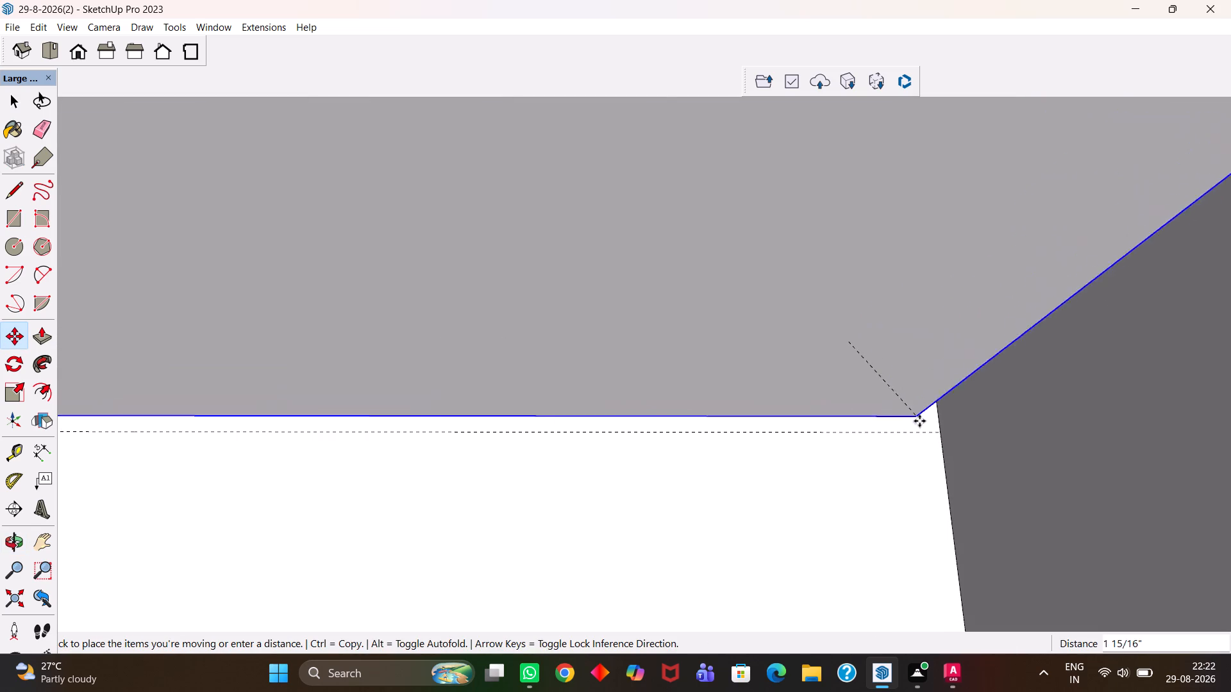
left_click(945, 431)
Move the cabinet by its back bottom corner onto the guide's end where the back wall meets the side wall.
middle_click_drag(953, 441, 852, 362)
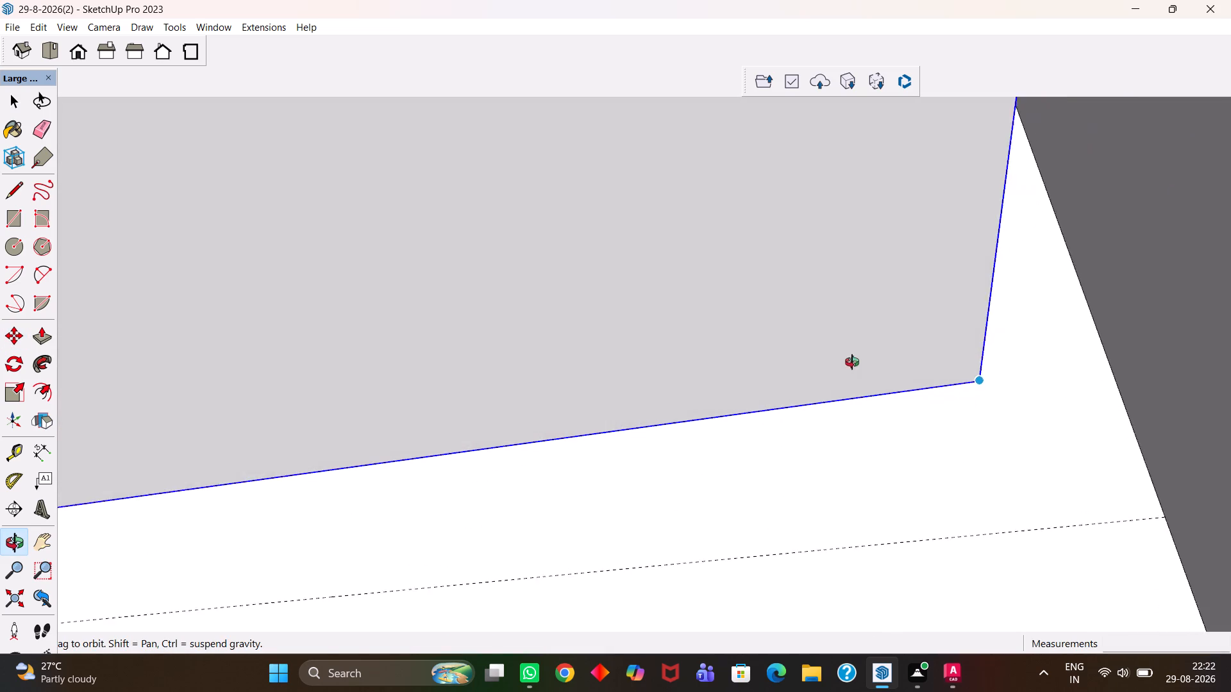
middle_click_drag(852, 362, 844, 374)
scroll(841, 397, "down", 8)
middle_click_drag(904, 394, 1009, 591)
scroll(905, 420, "up", 1)
middle_click(812, 388)
middle_click_drag(843, 429, 901, 515)
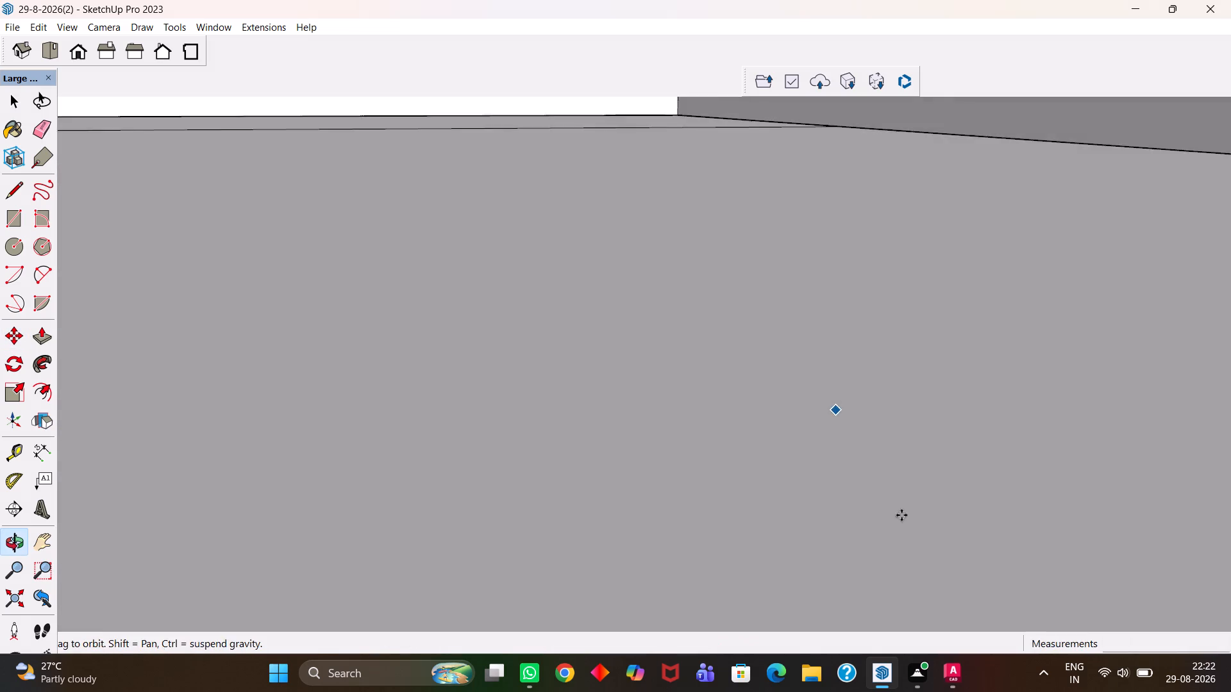
scroll(888, 498, "down", 20)
scroll(888, 498, "down", 15)
key("h")
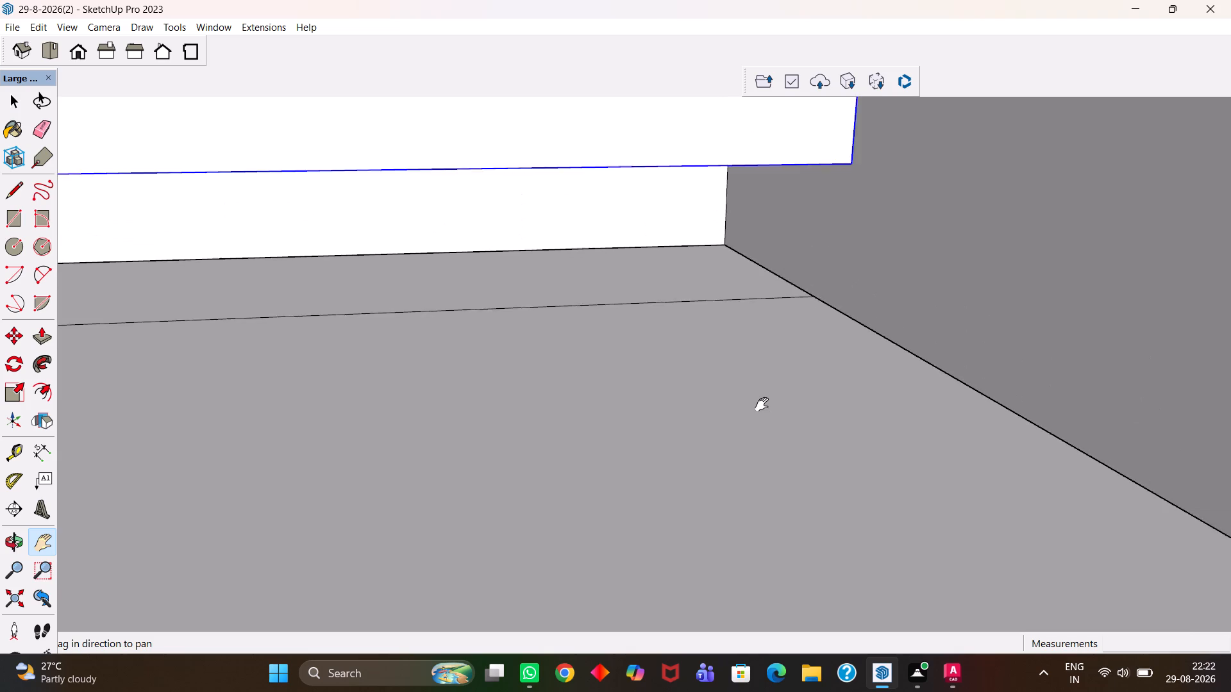
scroll(762, 404, "down", 20)
scroll(762, 404, "down", 1)
scroll(726, 333, "up", 1)
middle_click_drag(723, 326, 698, 443)
scroll(698, 443, "up", 14)
middle_click_drag(768, 384, 730, 403)
scroll(737, 406, "up", 1)
middle_click_drag(793, 404, 760, 385)
scroll(793, 404, "up", 1)
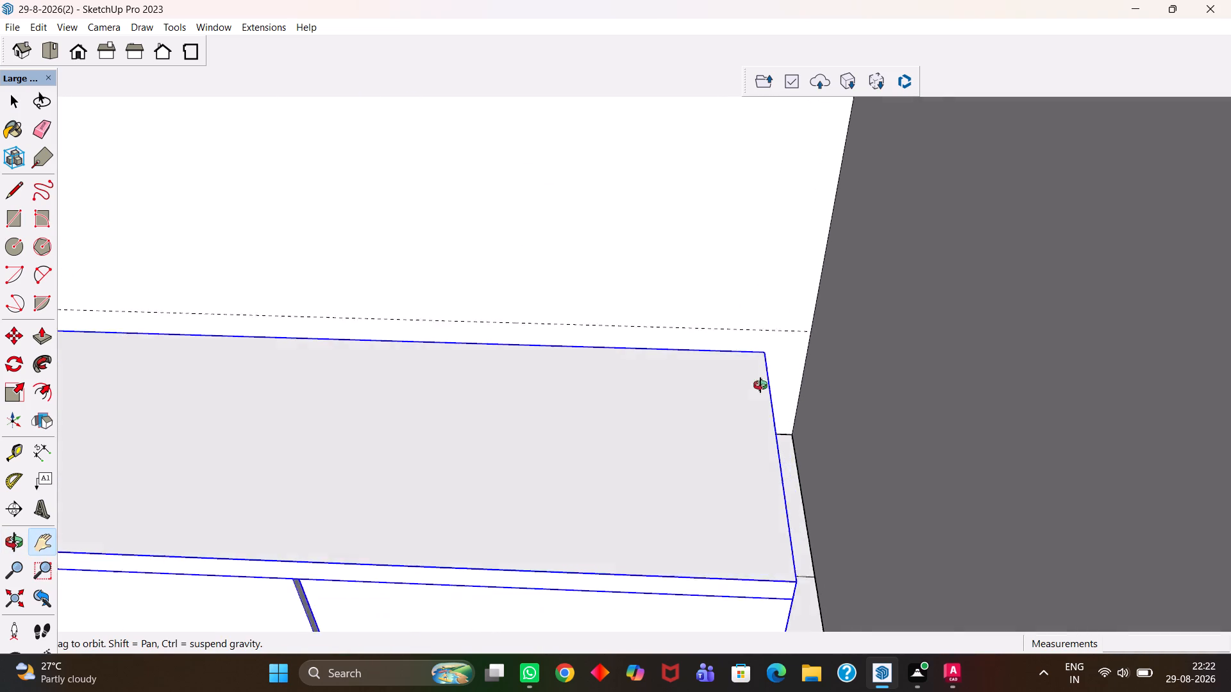
middle_click_drag(760, 385, 708, 397)
scroll(708, 397, "up", 2)
key("m")
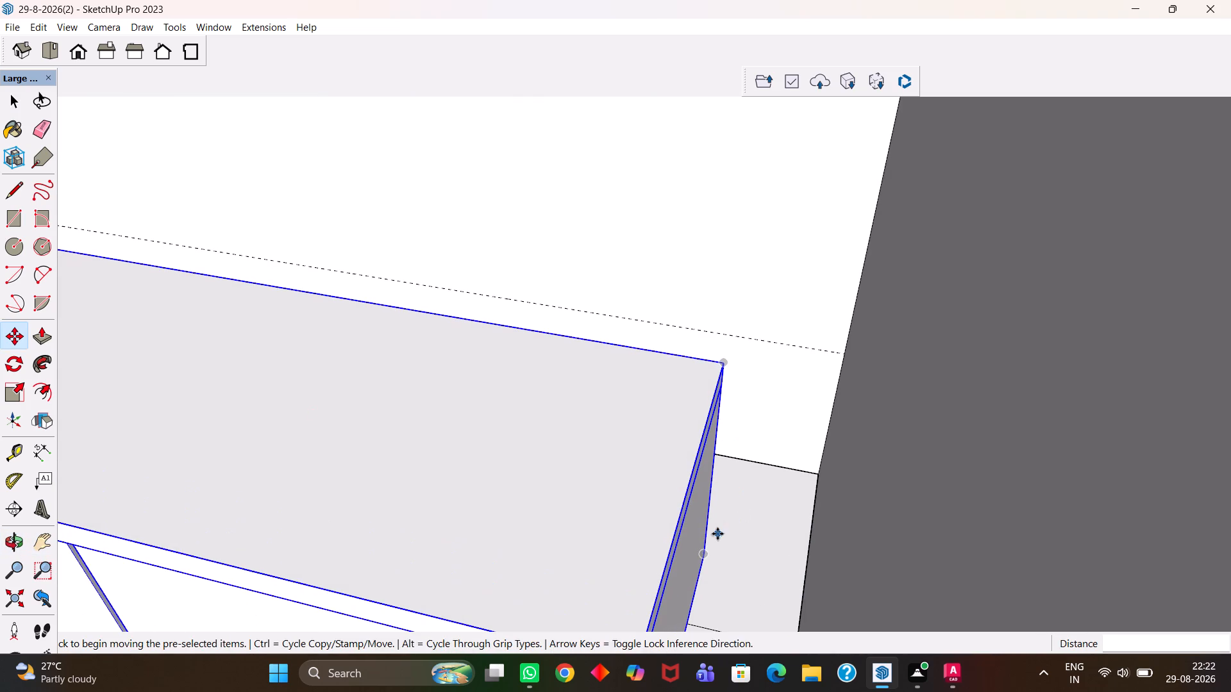
left_click(709, 557)
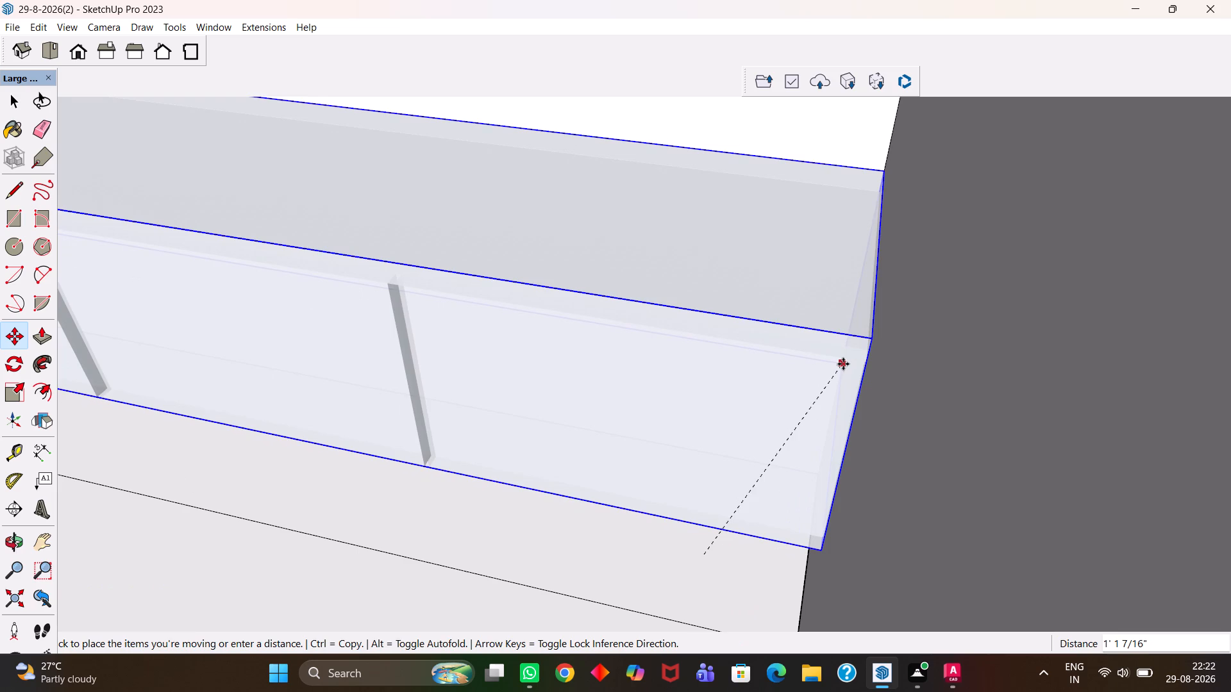
left_click(842, 358)
Examine the cabinet's free end, checking its back bottom corner against the guide and the floor below.
scroll(830, 362, "down", 4)
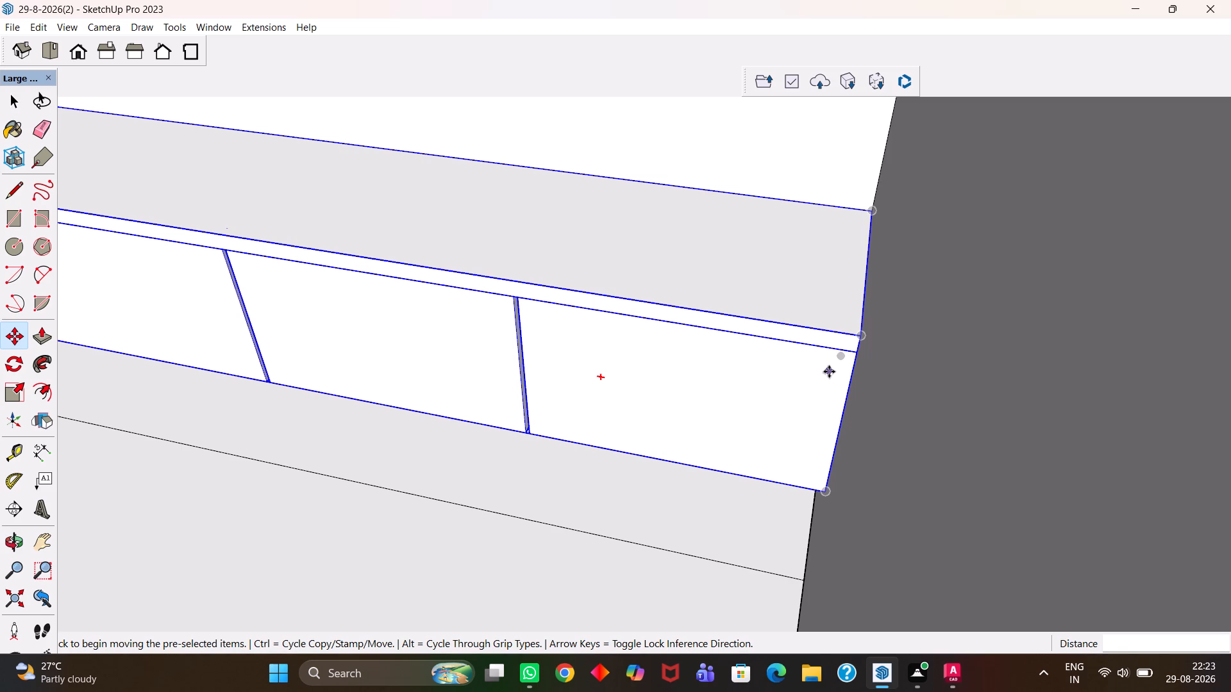
key("h")
scroll(814, 384, "down", 14)
middle_click_drag(607, 368, 690, 368)
scroll(690, 368, "up", 1)
left_click_drag(641, 370, 1100, 397)
left_click_drag(449, 345, 754, 344)
scroll(442, 354, "up", 4)
middle_click_drag(439, 367, 537, 340)
scroll(525, 333, "up", 1)
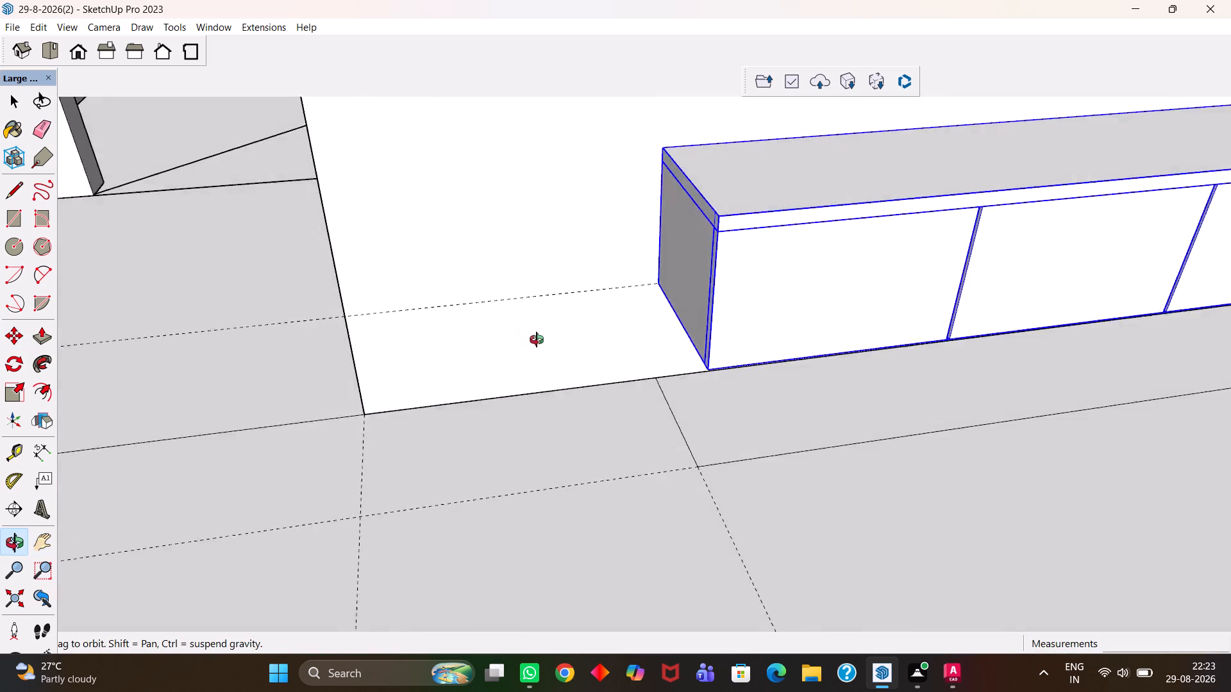
middle_click_drag(537, 340, 617, 341)
middle_click(617, 341)
scroll(617, 341, "up", 2)
left_click_drag(794, 245, 637, 381)
middle_click_drag(618, 402, 687, 230)
scroll(687, 230, "up", 4)
middle_click(687, 230)
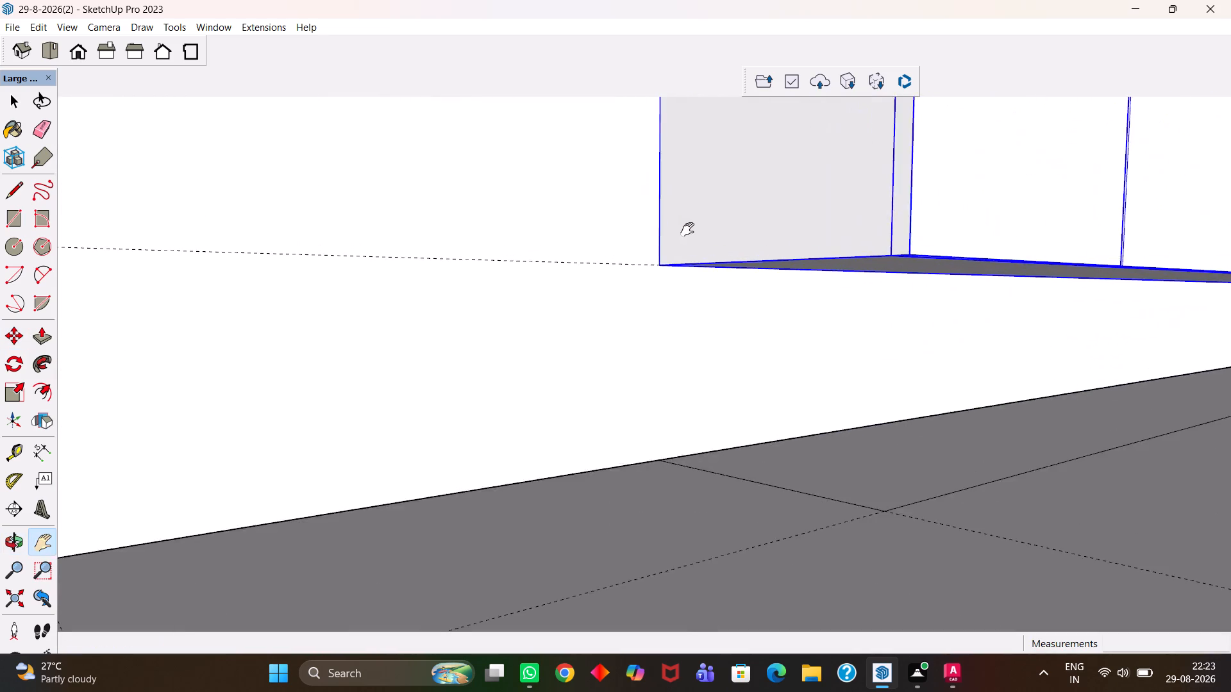
Examine the cabinet's front panels, gaps and bottom edge along its length towards the side wall end.
scroll(687, 229, "up", 4)
left_click_drag(819, 311, 265, 370)
left_click_drag(915, 347, 469, 341)
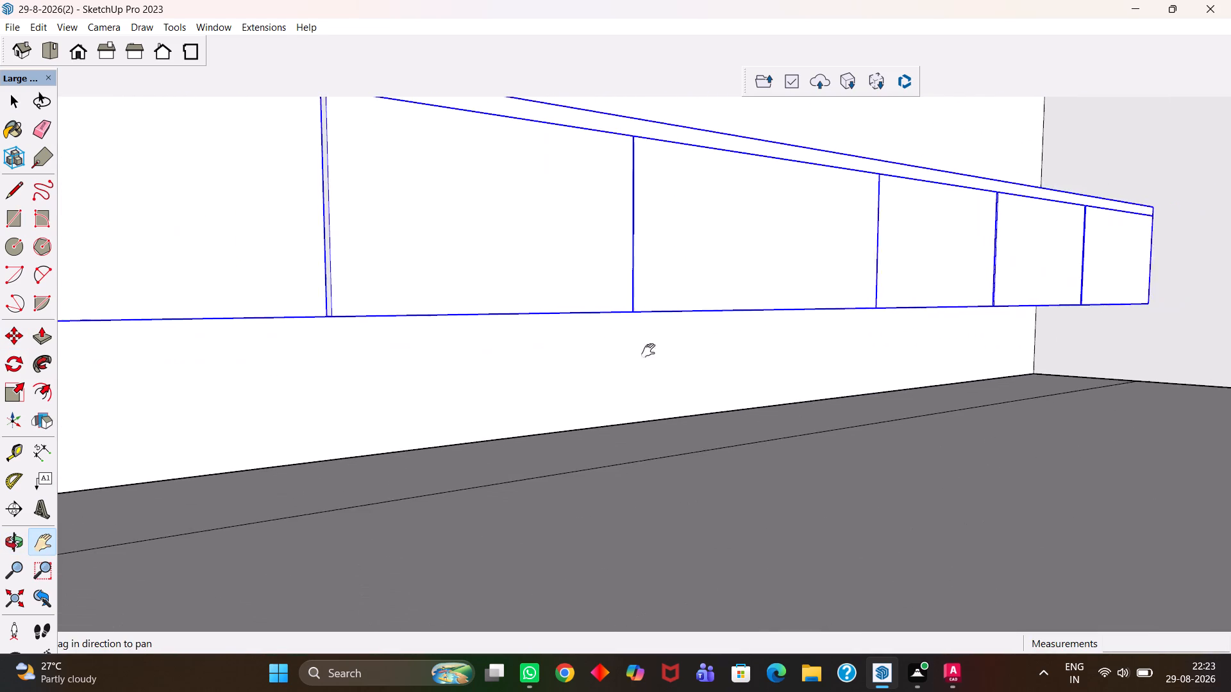
middle_click_drag(793, 350, 697, 333)
scroll(793, 350, "up", 1)
scroll(1013, 310, "up", 9)
middle_click_drag(1074, 300, 1019, 226)
scroll(1027, 230, "up", 1)
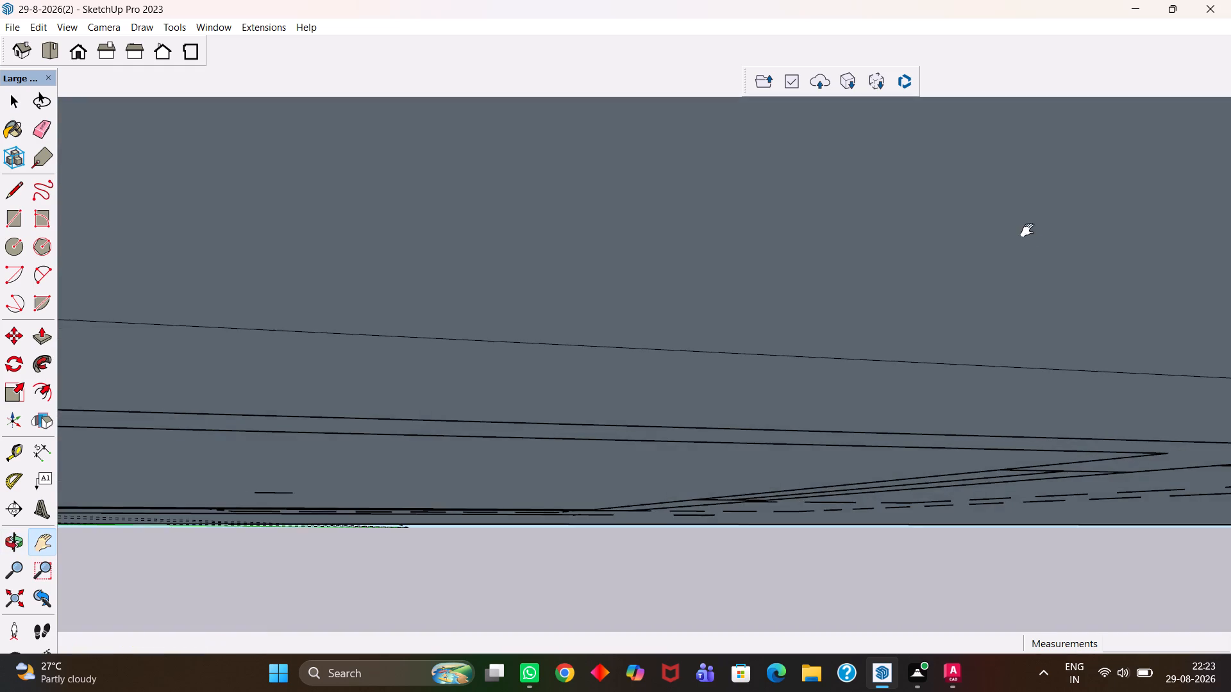
middle_click_drag(1027, 230, 1039, 324)
left_click_drag(1041, 278, 755, 605)
scroll(887, 485, "up", 3)
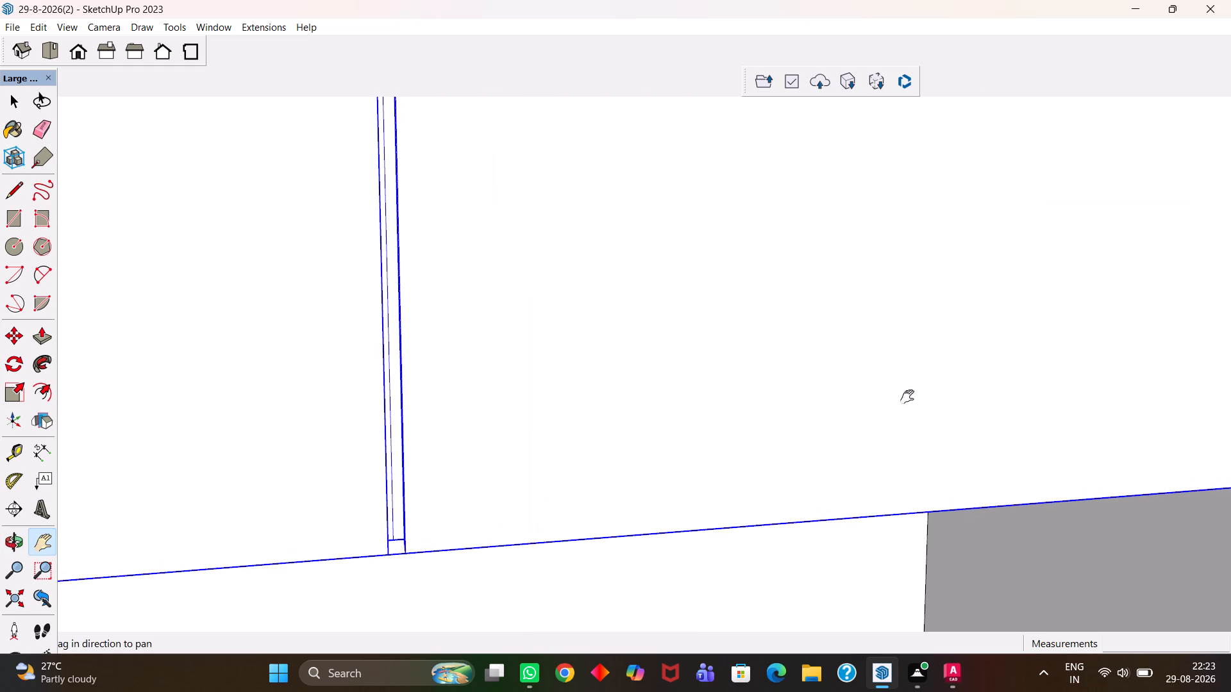
middle_click_drag(918, 347, 920, 337)
middle_click_drag(922, 327, 927, 304)
scroll(912, 424, "down", 3)
middle_click_drag(910, 451, 906, 331)
middle_click_drag(919, 297, 919, 288)
middle_click_drag(919, 288, 929, 442)
scroll(919, 290, "up", 1)
left_click_drag(926, 263, 879, 458)
left_click_drag(880, 276, 825, 513)
left_click_drag(851, 354, 843, 431)
middle_click_drag(850, 449, 732, 446)
scroll(733, 452, "up", 1)
scroll(733, 453, "down", 3)
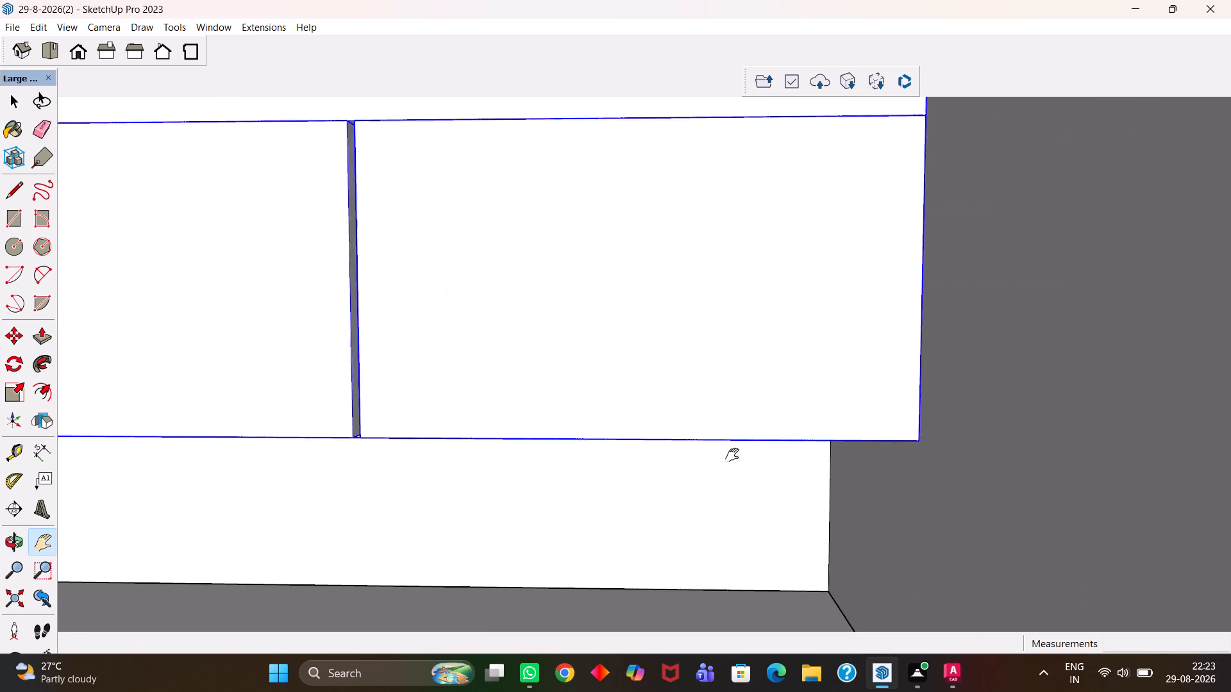
scroll(732, 455, "down", 6)
Review the whole cabinet's placement along the back wall in relation to the surrounding rooms.
middle_click_drag(589, 365, 591, 497)
left_click_drag(485, 412, 883, 462)
left_click_drag(582, 425, 849, 468)
scroll(830, 452, "down", 5)
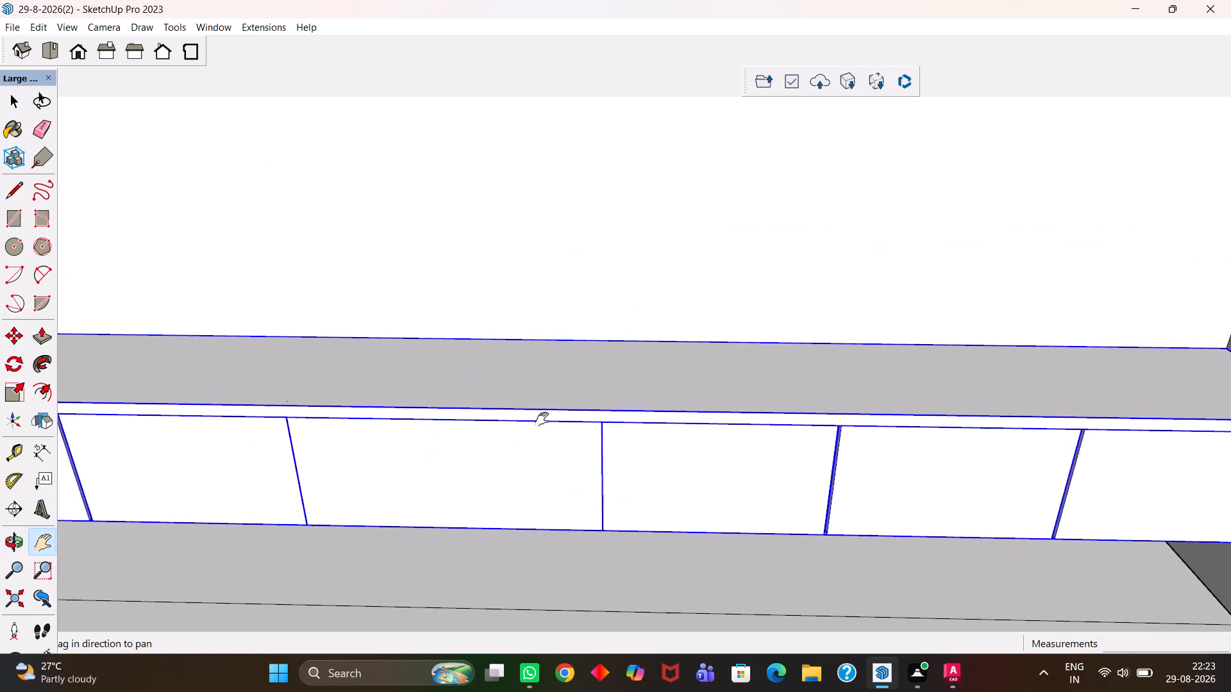
middle_click_drag(533, 419, 586, 466)
scroll(586, 466, "down", 8)
left_click_drag(530, 447, 692, 447)
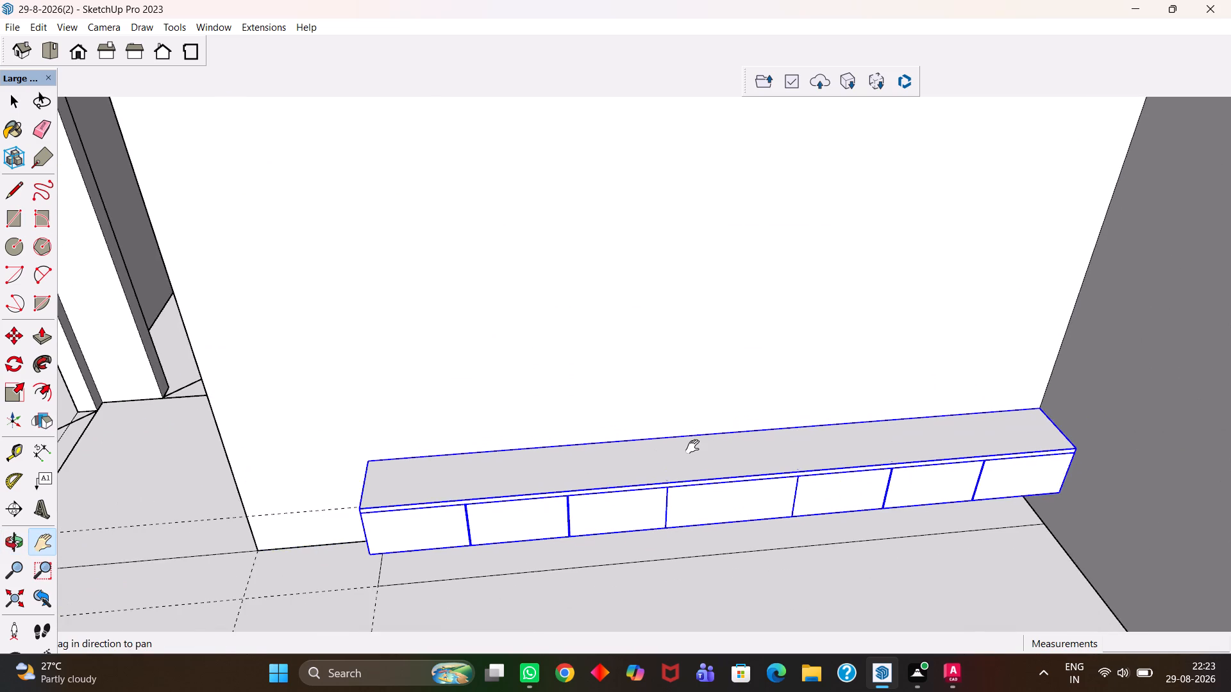
middle_click_drag(721, 404, 728, 470)
scroll(717, 477, "down", 8)
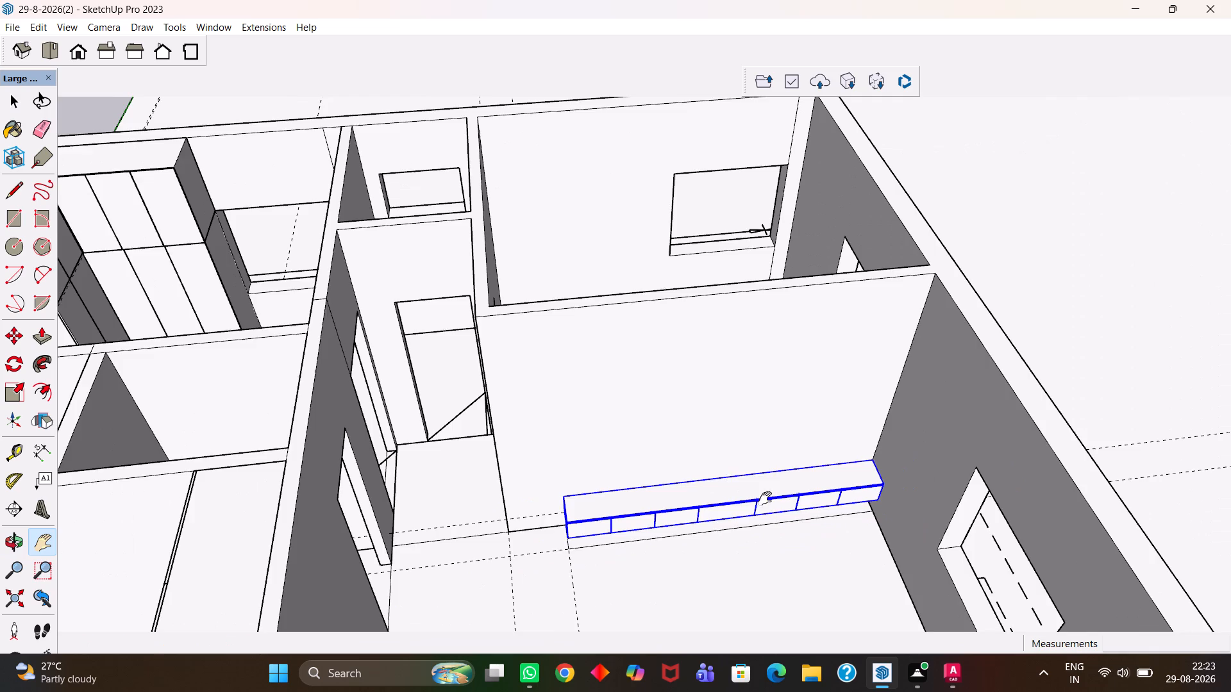
middle_click_drag(765, 498, 721, 500)
scroll(760, 501, "up", 4)
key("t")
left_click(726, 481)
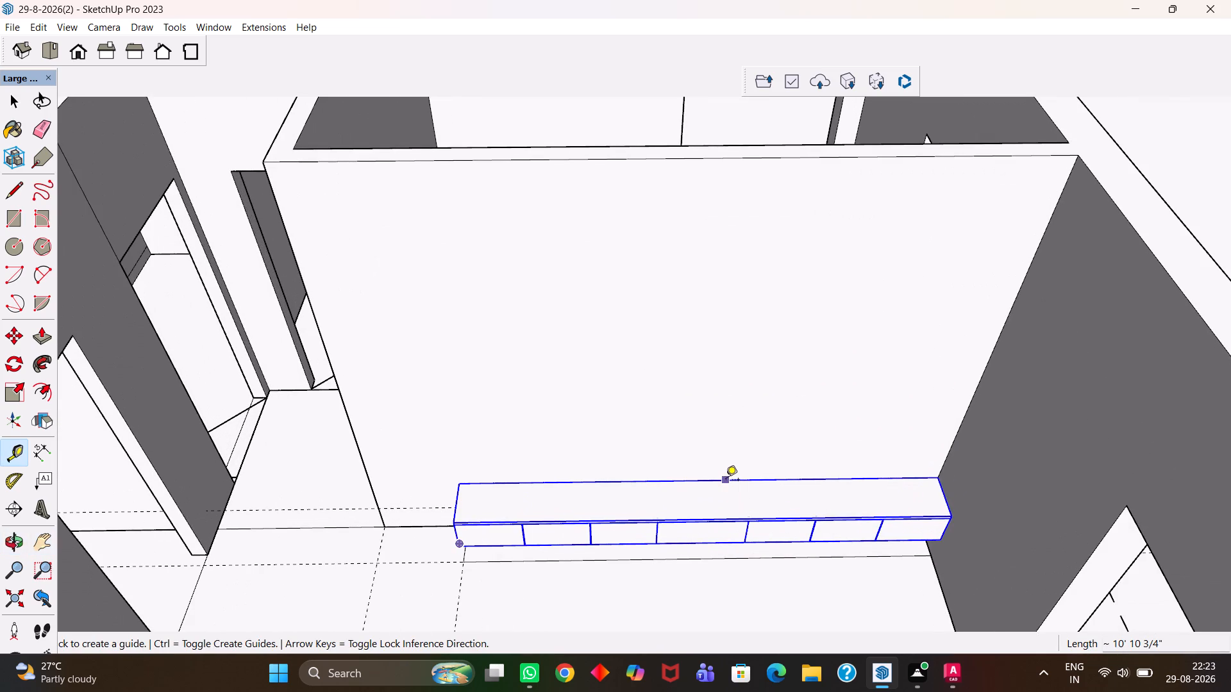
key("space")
Place a guide up the back wall, offset from its side wall edge to the back top corner of the cabinet's free end.
left_click(724, 435)
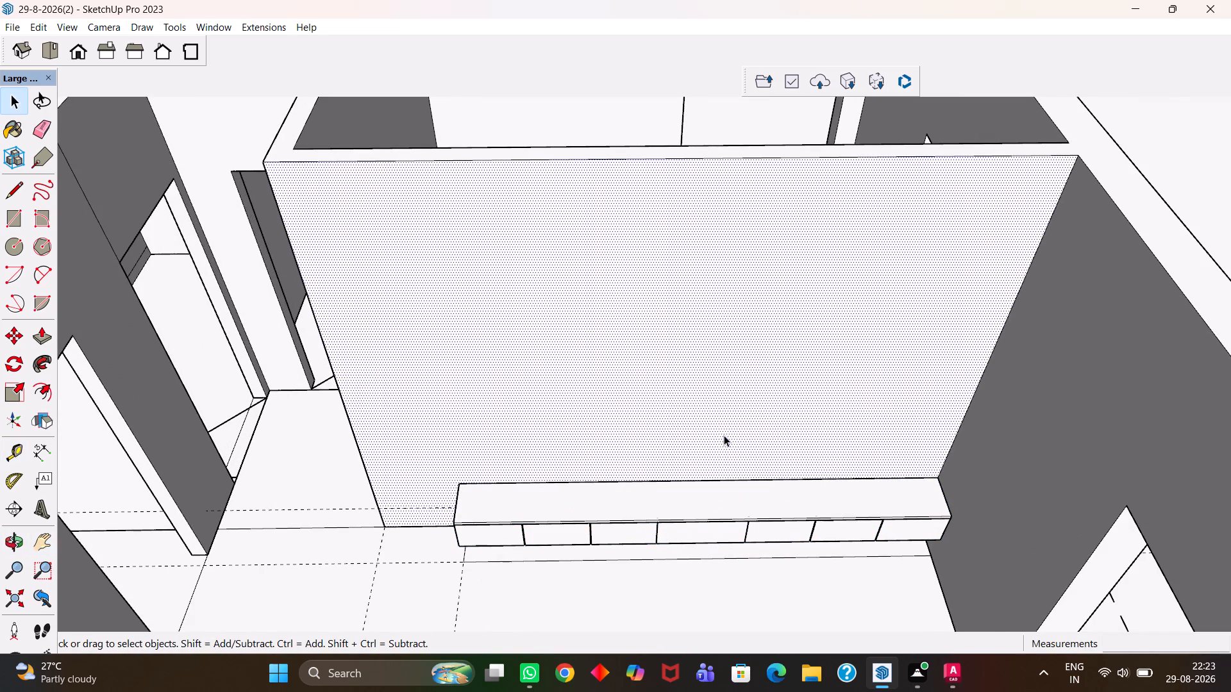
key("t")
left_click(974, 406)
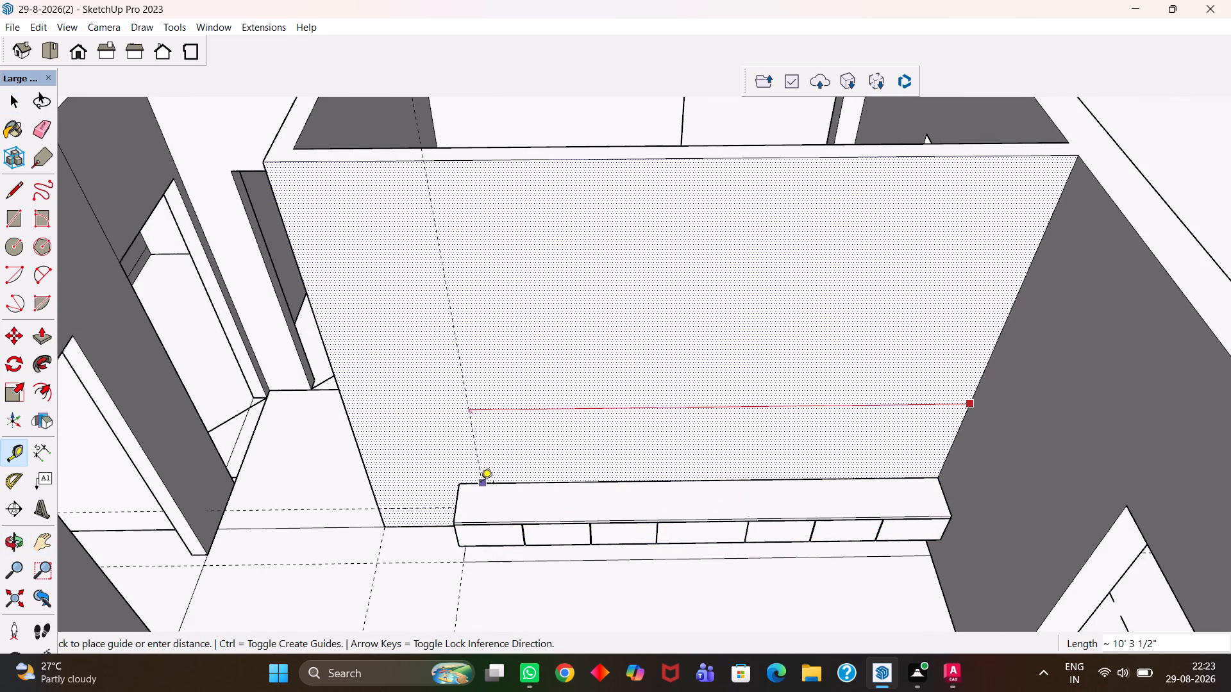
left_click(465, 487)
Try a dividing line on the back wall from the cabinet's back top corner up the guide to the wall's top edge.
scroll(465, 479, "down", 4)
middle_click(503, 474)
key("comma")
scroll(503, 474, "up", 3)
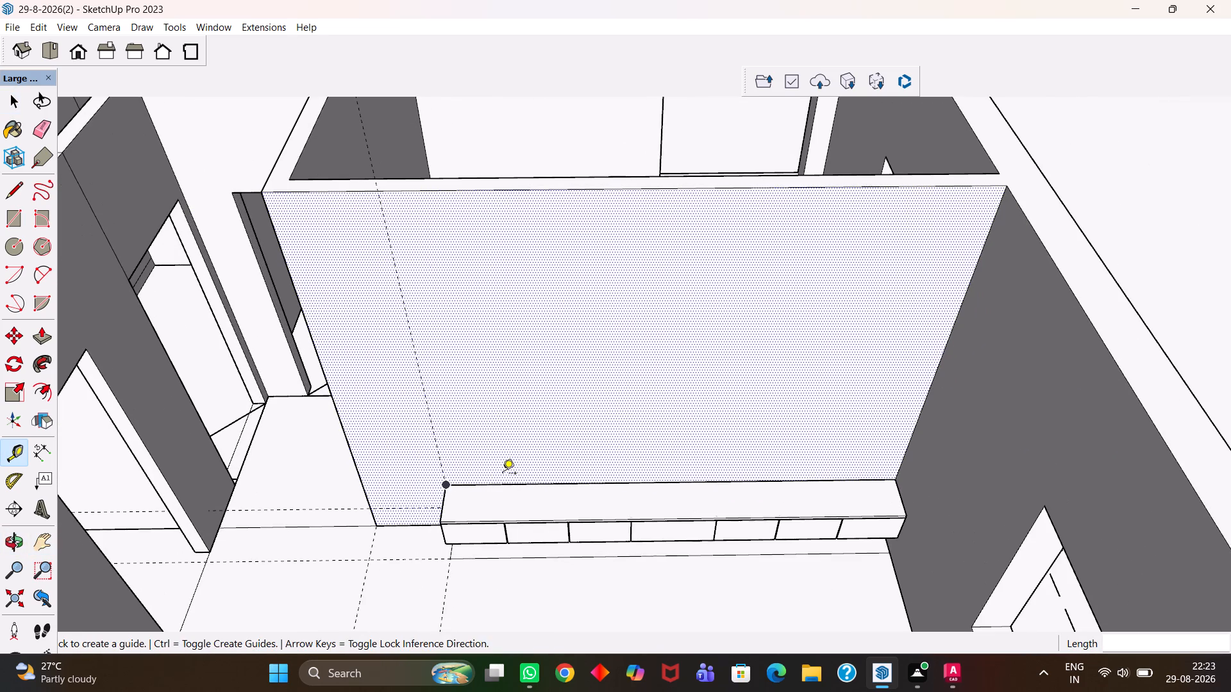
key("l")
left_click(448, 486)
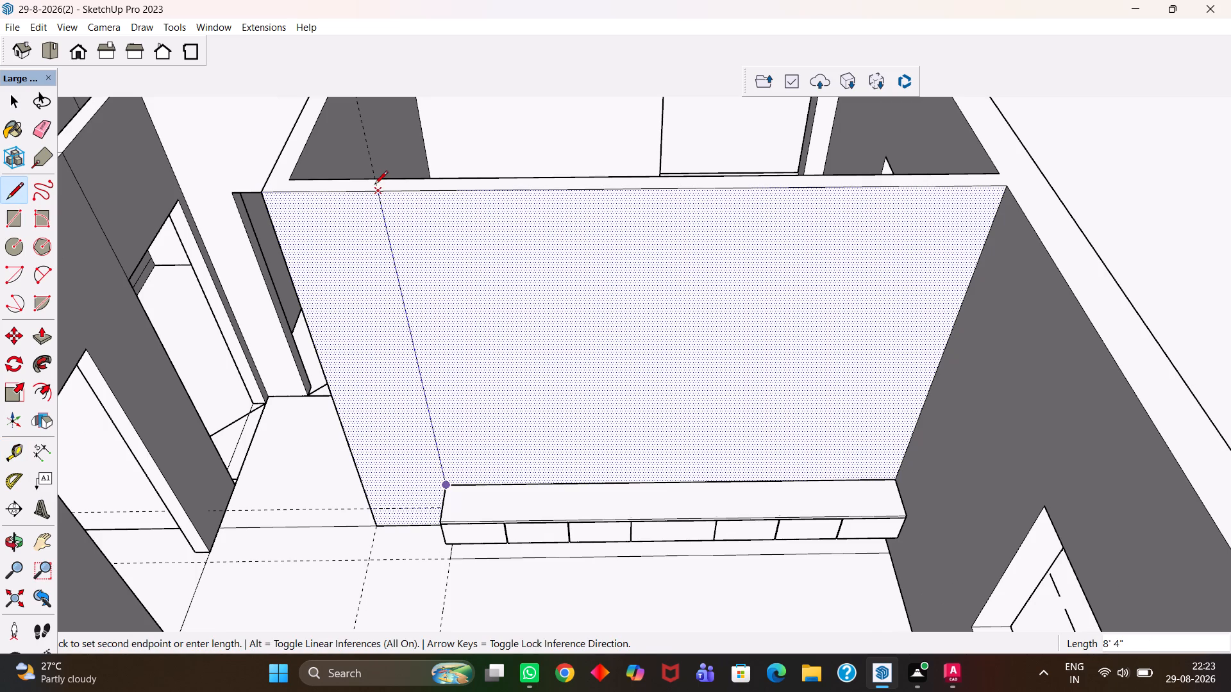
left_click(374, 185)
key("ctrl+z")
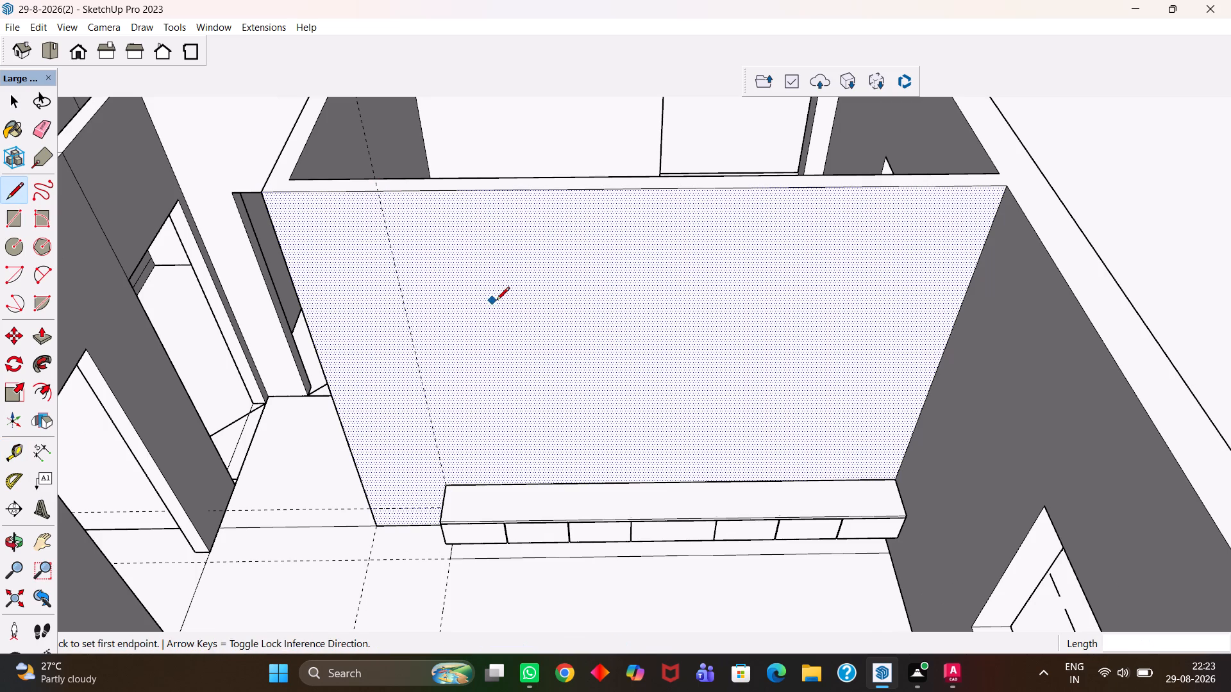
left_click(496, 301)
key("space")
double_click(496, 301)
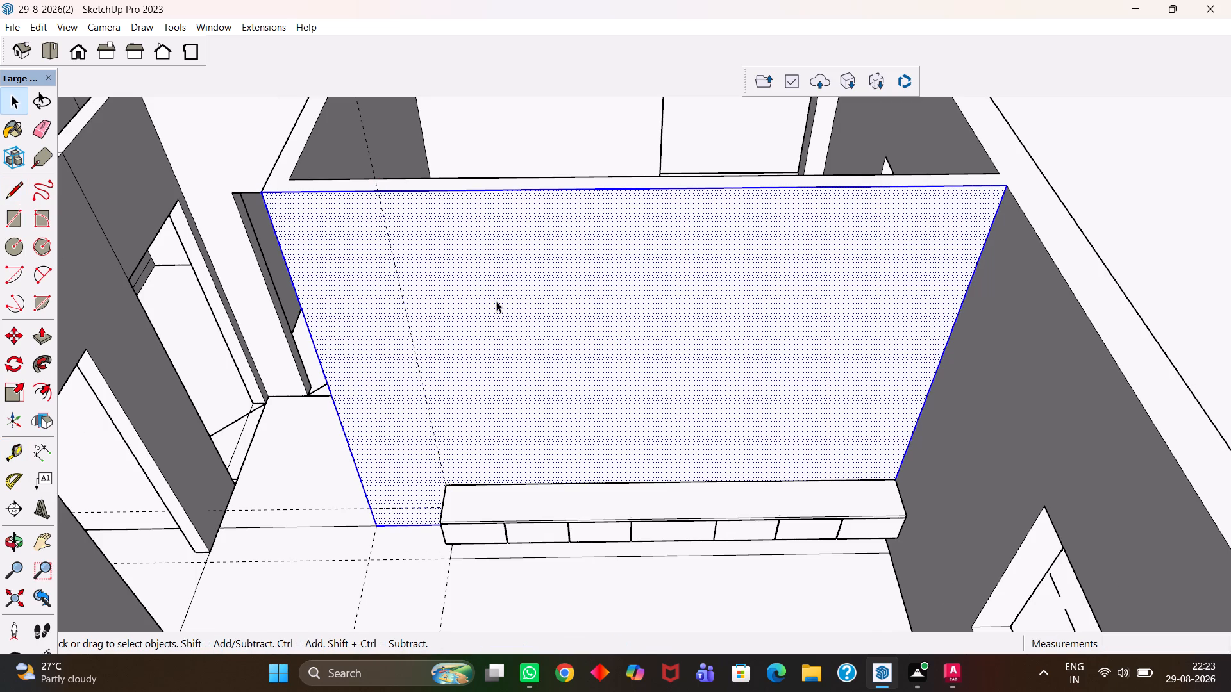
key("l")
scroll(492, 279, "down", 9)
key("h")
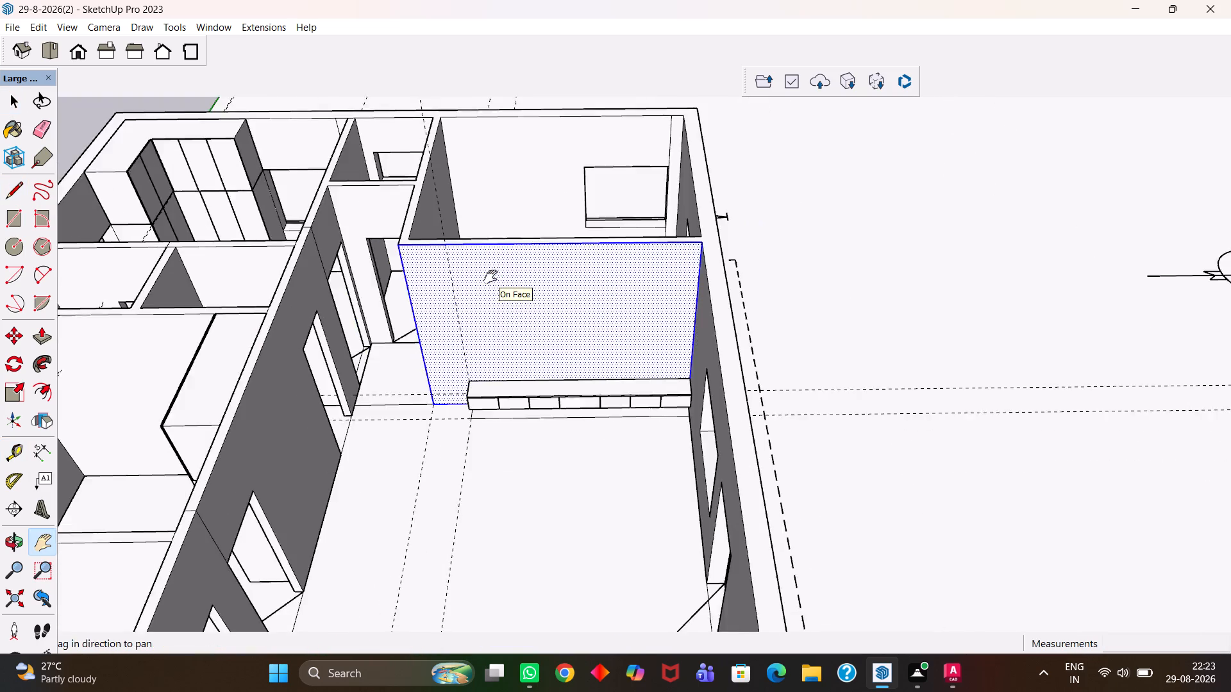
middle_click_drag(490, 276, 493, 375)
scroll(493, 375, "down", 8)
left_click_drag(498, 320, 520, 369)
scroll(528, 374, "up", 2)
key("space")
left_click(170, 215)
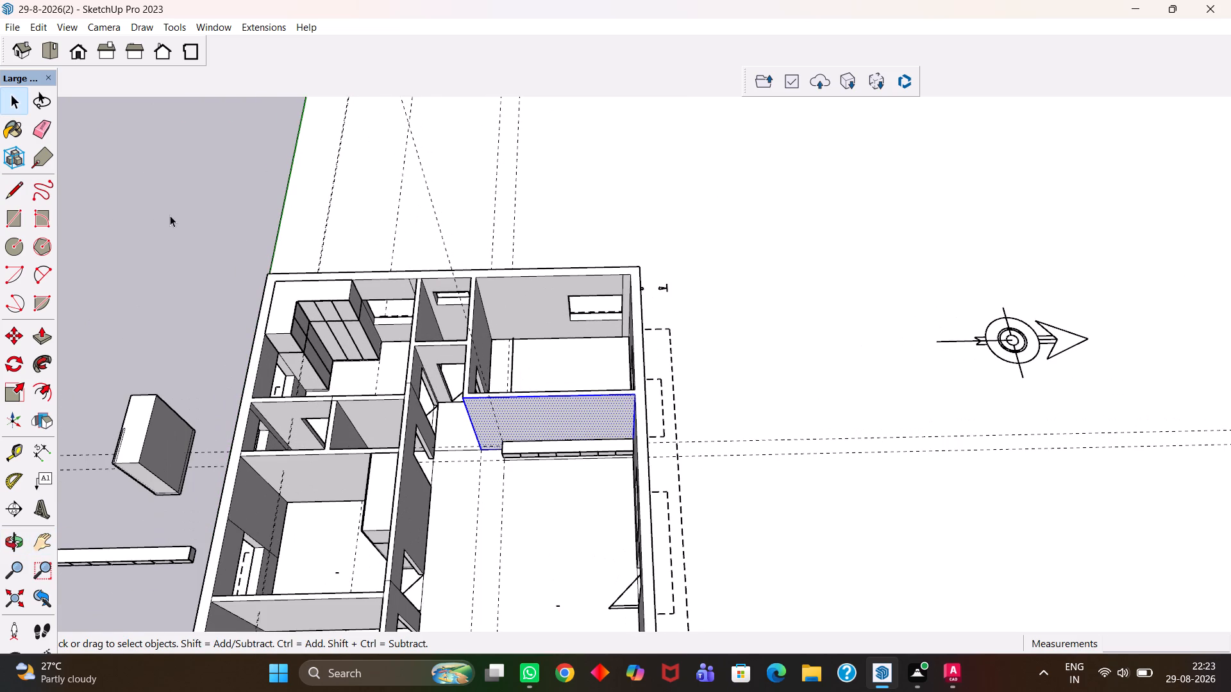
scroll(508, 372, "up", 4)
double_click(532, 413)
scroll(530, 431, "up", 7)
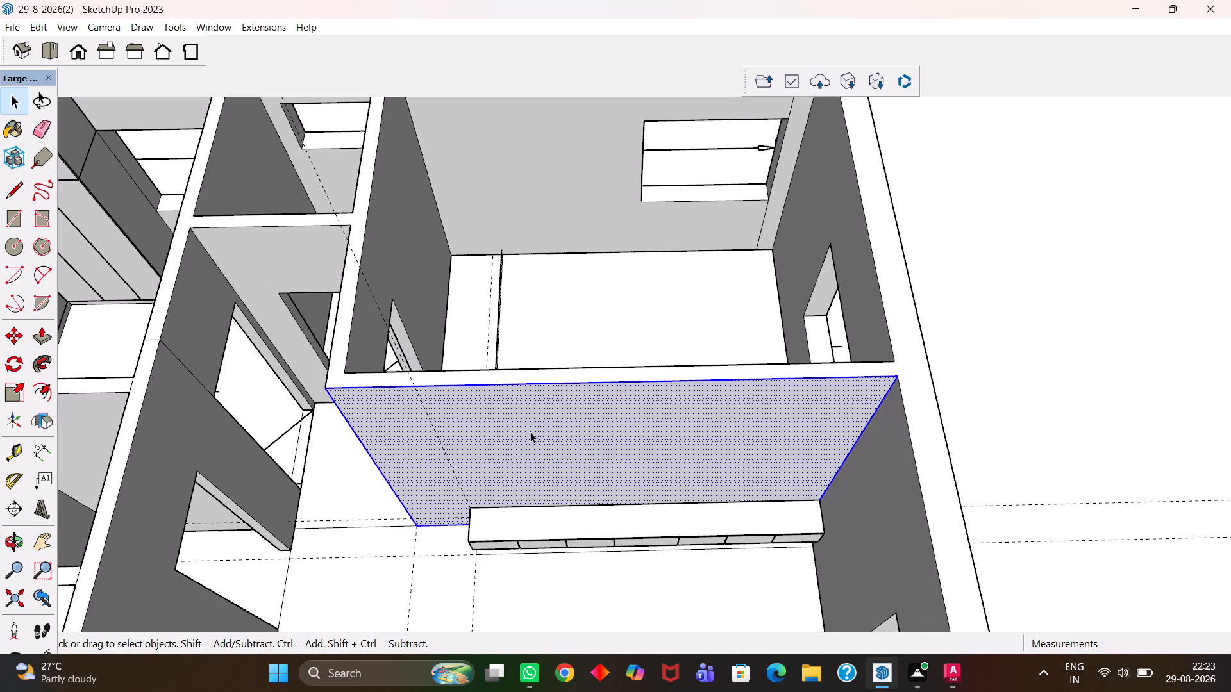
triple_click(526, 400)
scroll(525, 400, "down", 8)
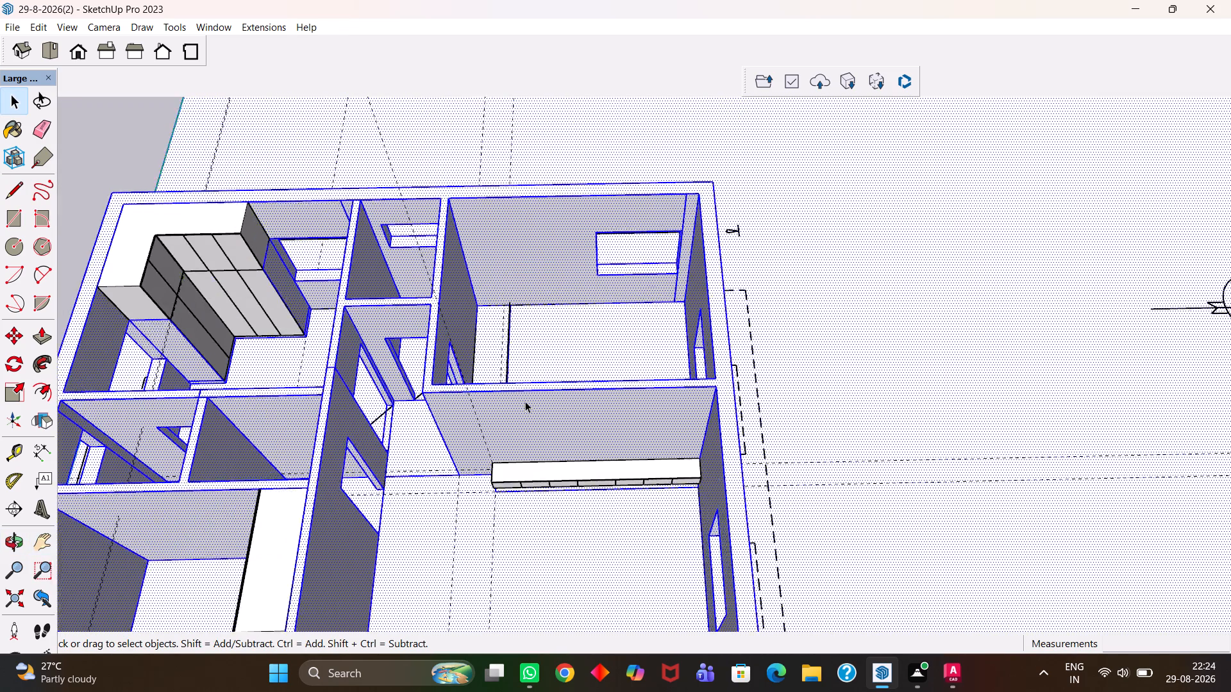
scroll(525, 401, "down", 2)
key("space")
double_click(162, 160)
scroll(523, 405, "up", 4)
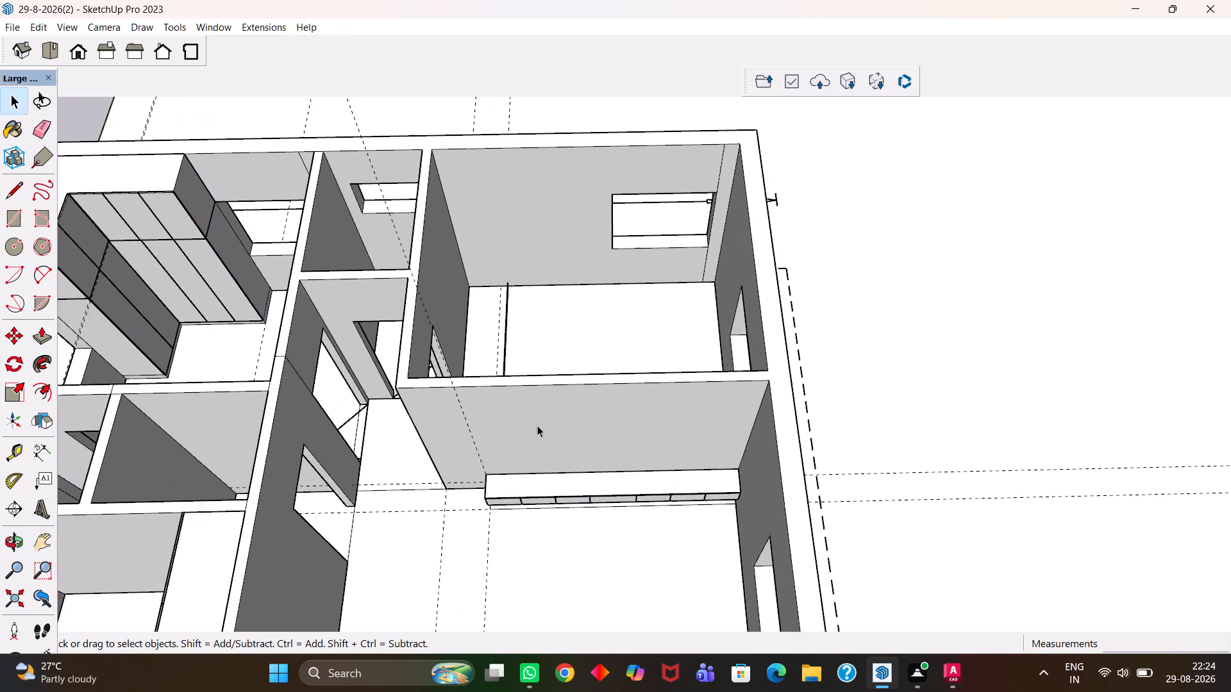
Draw a line about 10' 4" long down the back wall along the guide, from its top edge to the floor edge.
scroll(537, 425, "up", 6)
key("h")
middle_click_drag(557, 488, 564, 432)
scroll(560, 463, "up", 1)
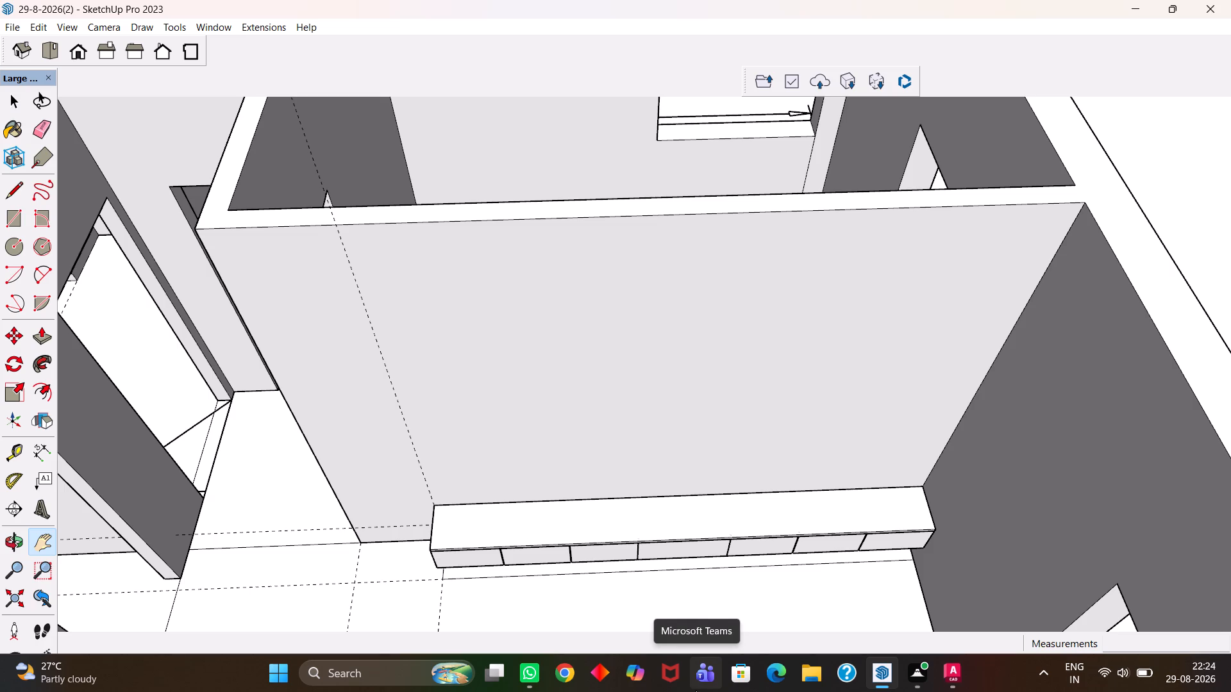
key("h")
scroll(762, 646, "up", 3)
scroll(609, 490, "down", 4)
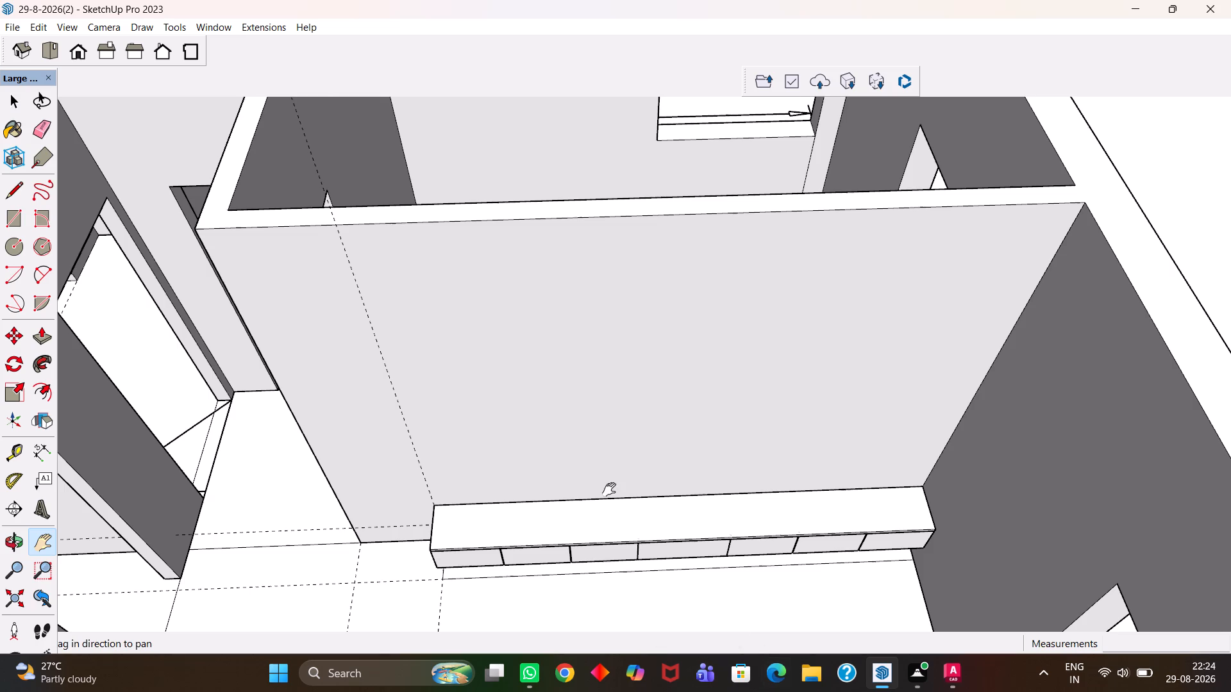
scroll(609, 490, "down", 5)
scroll(626, 456, "up", 6)
scroll(621, 452, "down", 4)
left_click_drag(546, 436, 665, 430)
scroll(651, 439, "down", 5)
key("space")
scroll(651, 441, "up", 1)
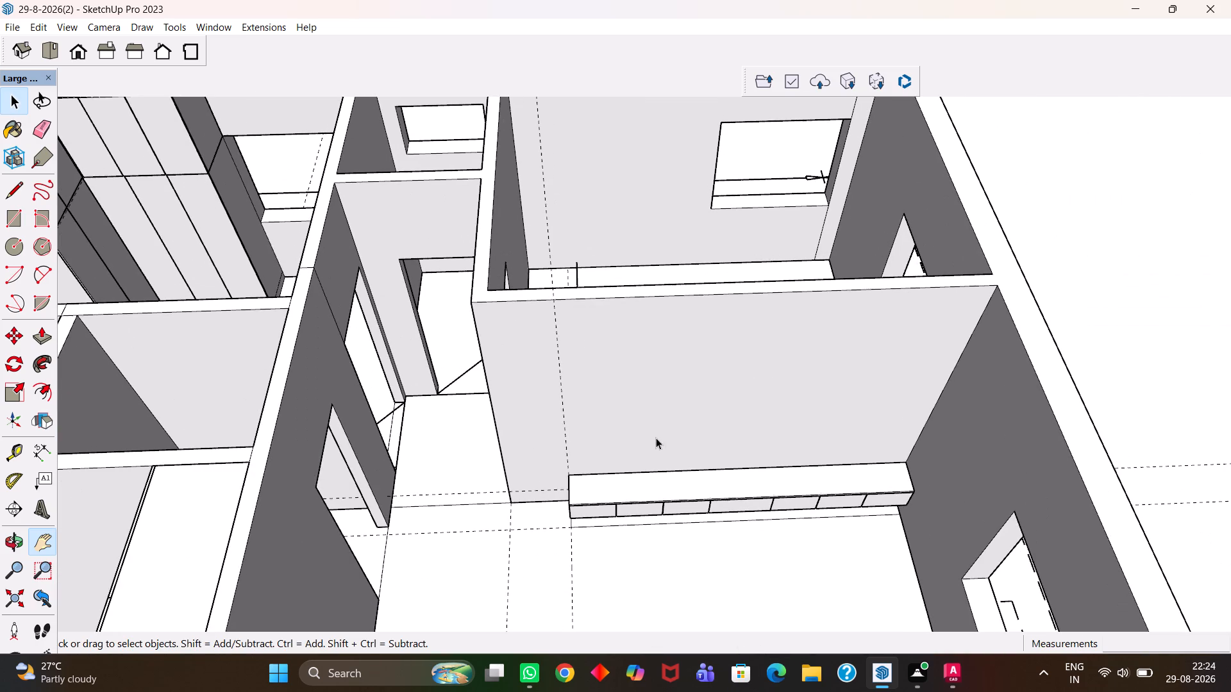
double_click(656, 438)
scroll(595, 437, "up", 3)
middle_click_drag(542, 436, 777, 421)
scroll(670, 476, "up", 5)
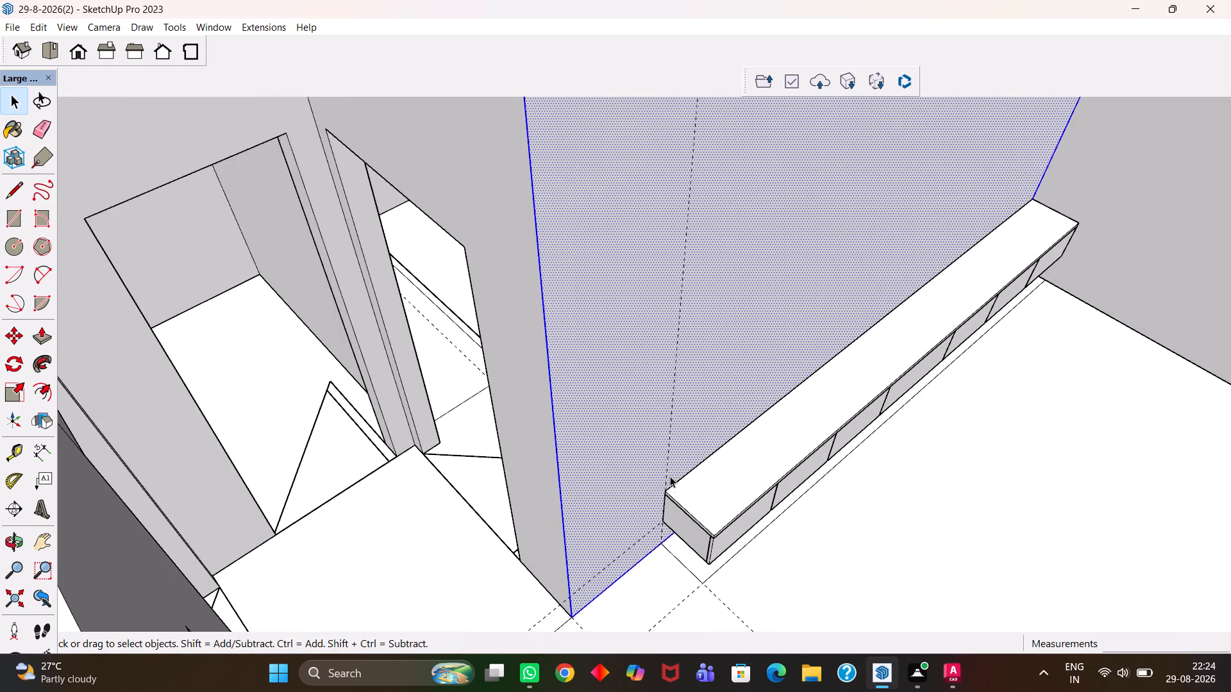
middle_click_drag(671, 492, 632, 494)
scroll(632, 494, "down", 7)
key("l")
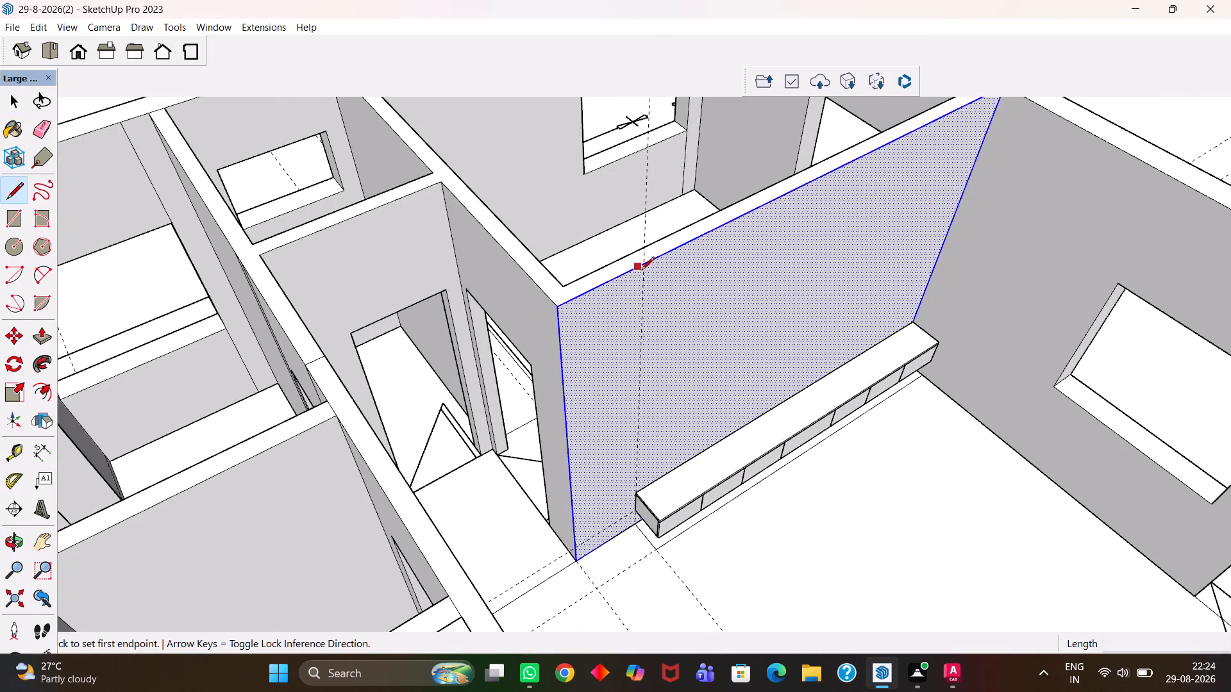
left_click(646, 268)
scroll(623, 531, "up", 9)
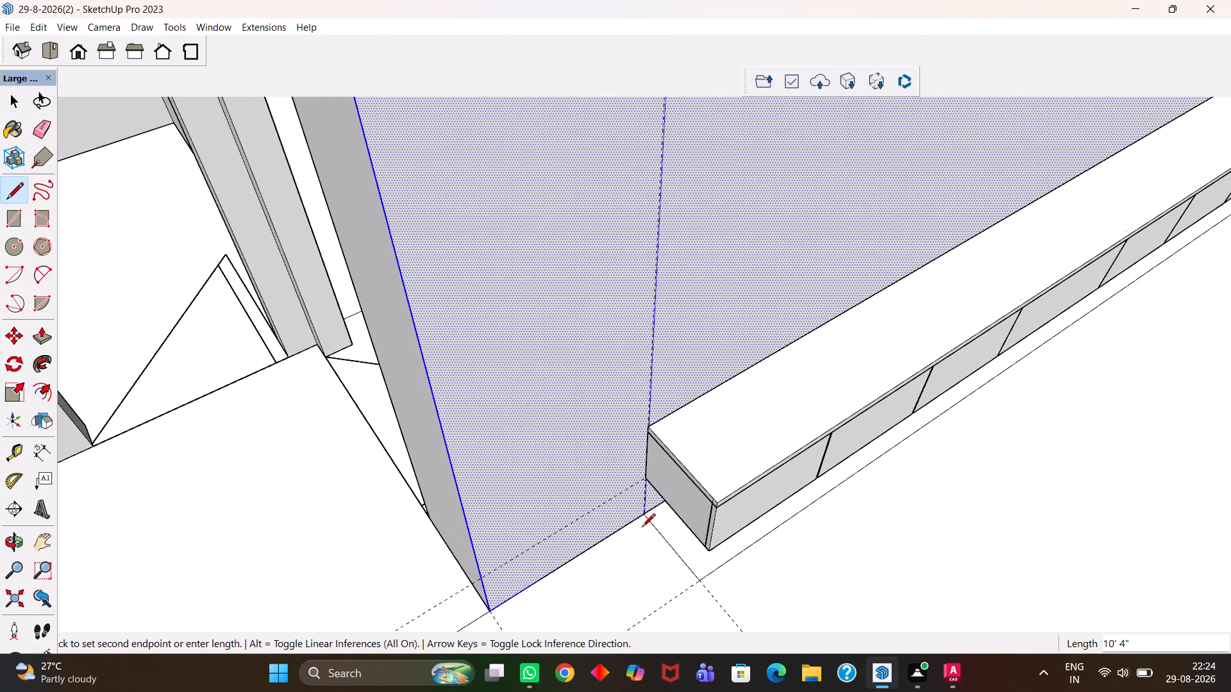
left_click(643, 519)
Push/Pull the back wall section on the cabinet's side of the dividing line 2" out into the room.
scroll(643, 519, "down", 10)
key("h")
middle_click_drag(700, 476, 628, 482)
scroll(632, 483, "up", 1)
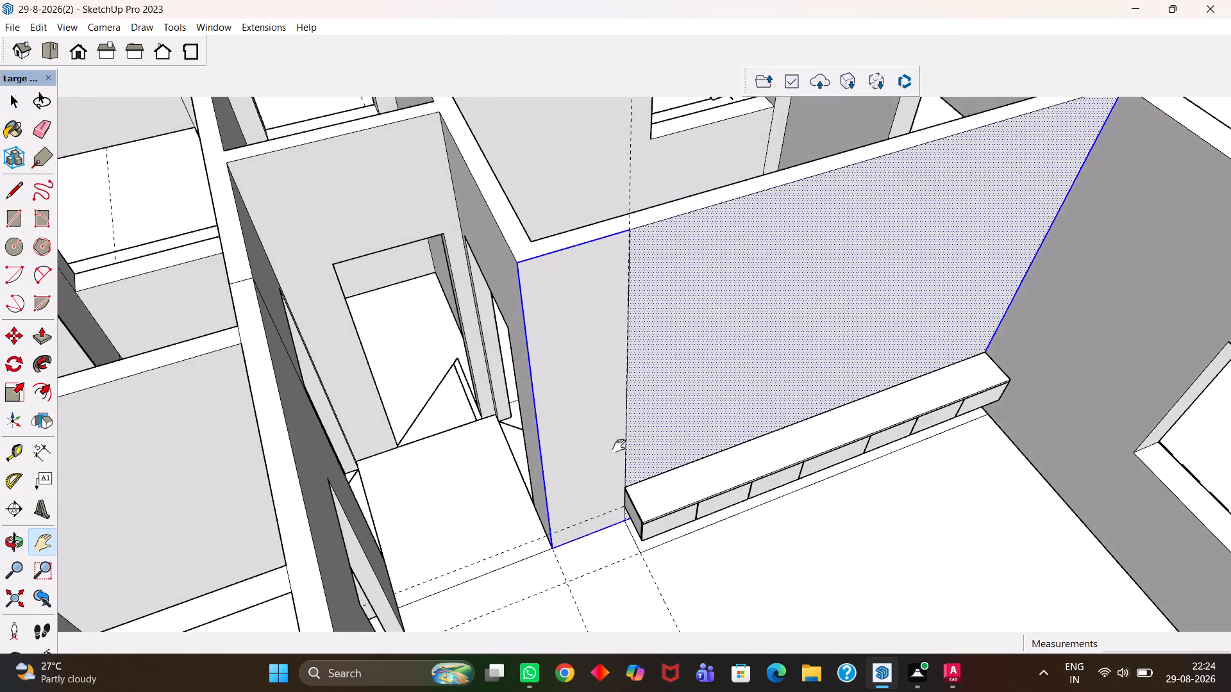
middle_click_drag(799, 409, 724, 438)
scroll(712, 443, "down", 5)
left_click_drag(726, 414, 703, 453)
middle_click_drag(699, 474, 658, 456)
scroll(699, 474, "up", 2)
key("space")
left_click(698, 449)
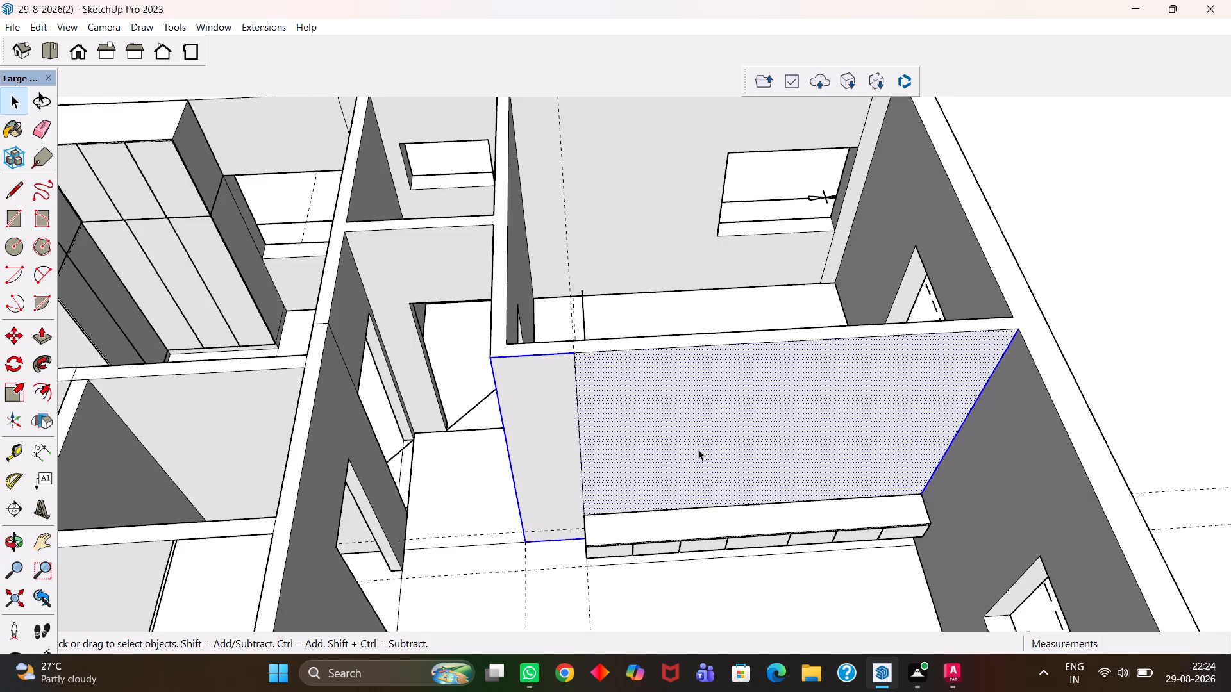
key("p")
left_click(698, 449)
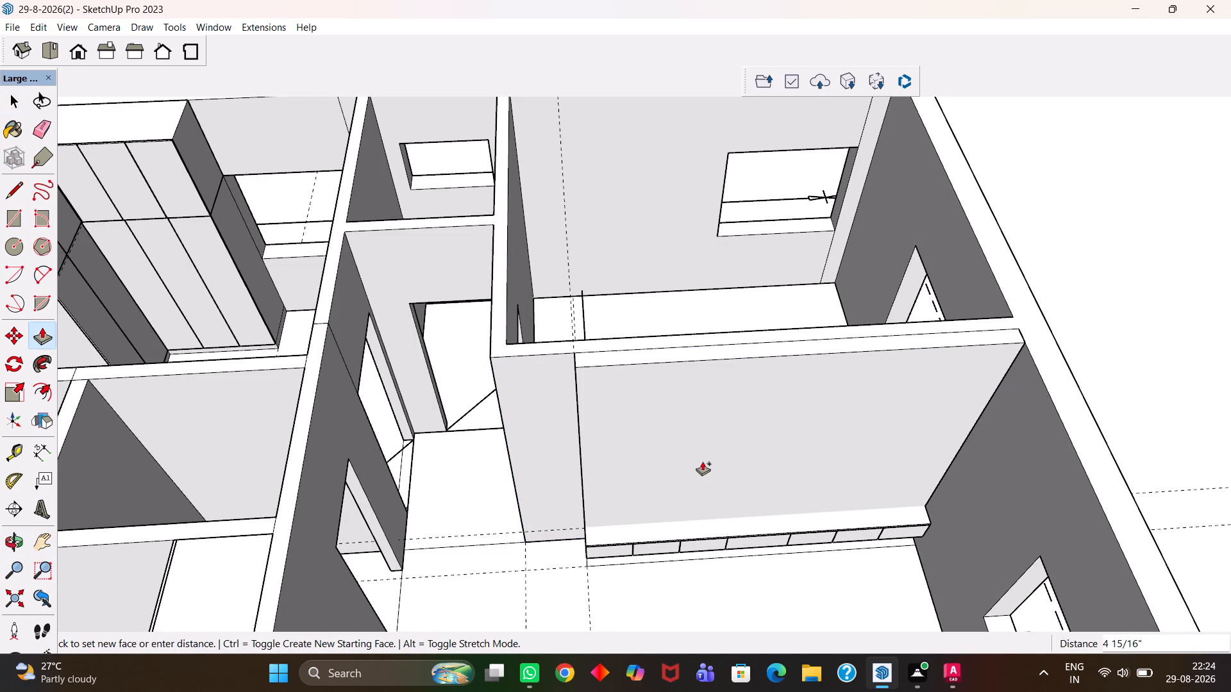
type("2\"")
key("Return")
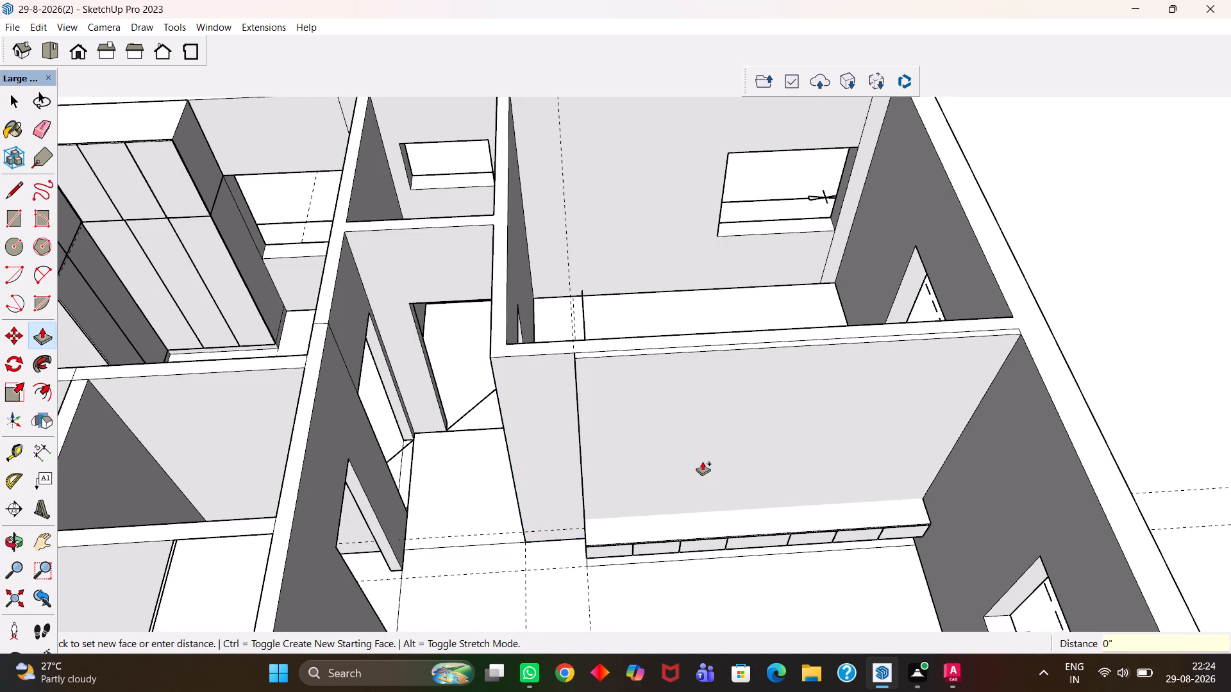
Move the cabinet 2" away from the original wall plane so its back top corner meets the raised section's front face.
key("h")
scroll(691, 468, "up", 6)
scroll(705, 491, "down", 6)
scroll(709, 516, "up", 2)
middle_click_drag(709, 516, 773, 436)
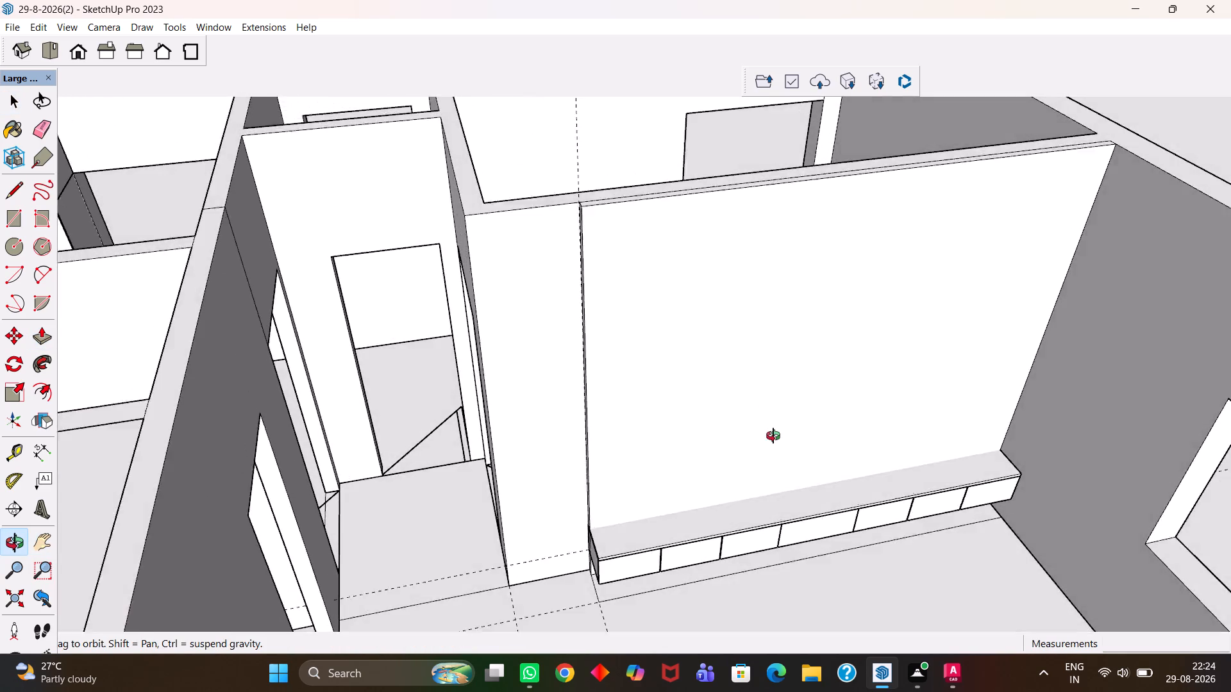
middle_click_drag(773, 436, 741, 438)
key("h")
scroll(746, 445, "up", 1)
scroll(746, 445, "down", 4)
left_click_drag(746, 497, 735, 420)
scroll(724, 437, "up", 3)
key("space")
left_click(750, 507)
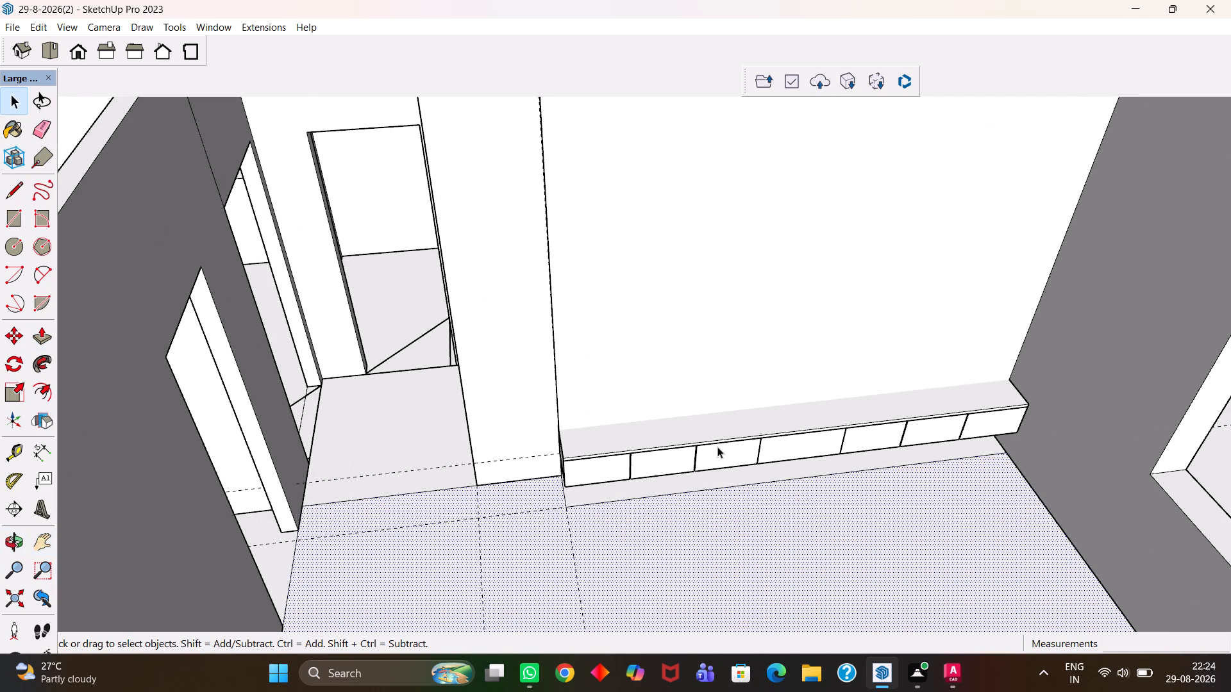
left_click(717, 447)
scroll(715, 439, "up", 4)
key("m")
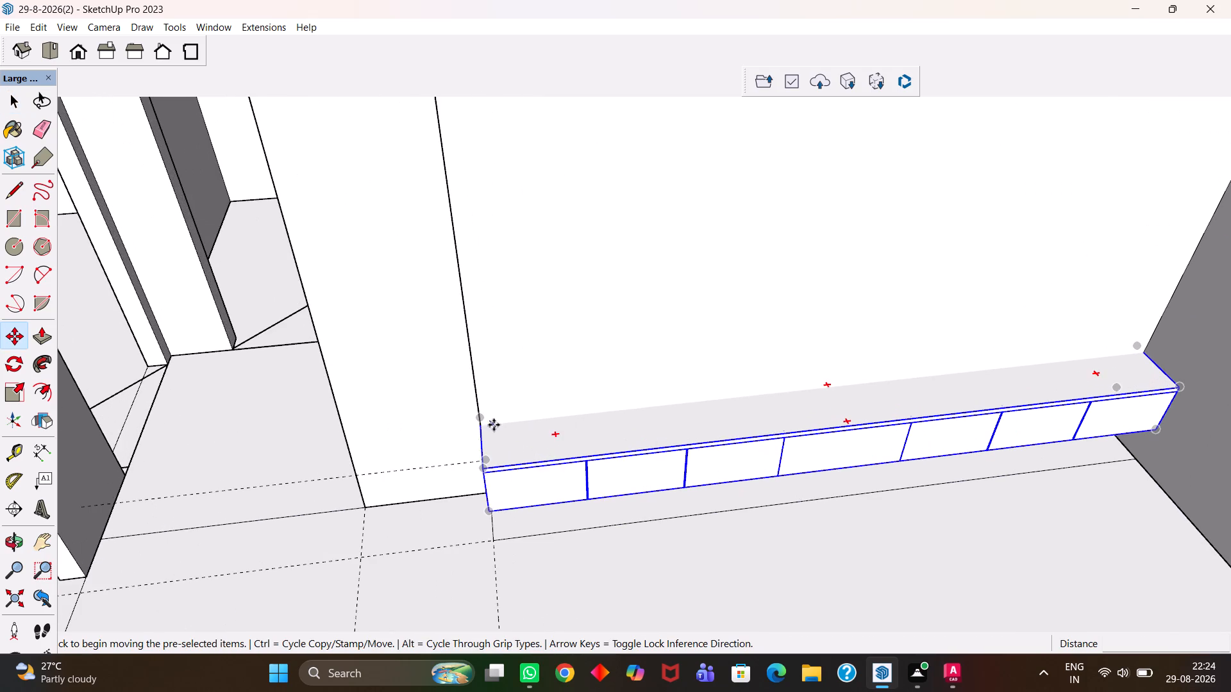
middle_click_drag(473, 432, 652, 428)
scroll(615, 435, "up", 5)
left_click(612, 442)
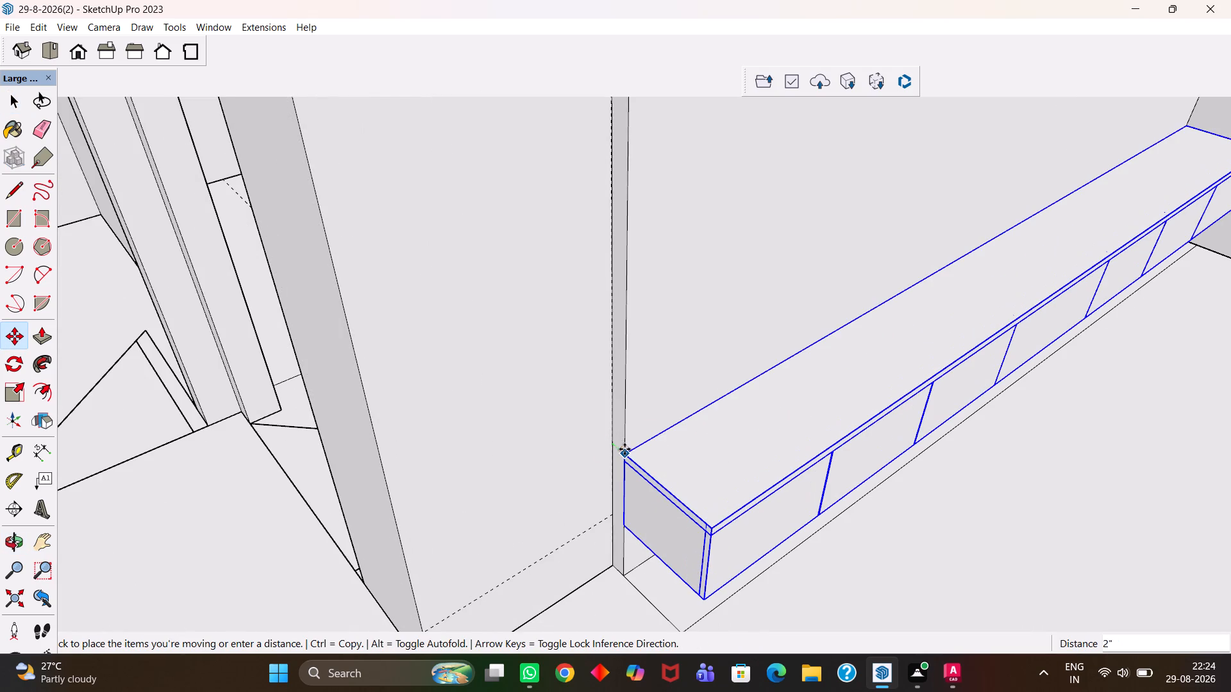
left_click(626, 452)
Examine the moved cabinet's fit against the raised wall section and the side wall, from above and from the front.
key("h")
scroll(626, 452, "down", 10)
scroll(765, 440, "up", 1)
middle_click_drag(765, 440, 589, 463)
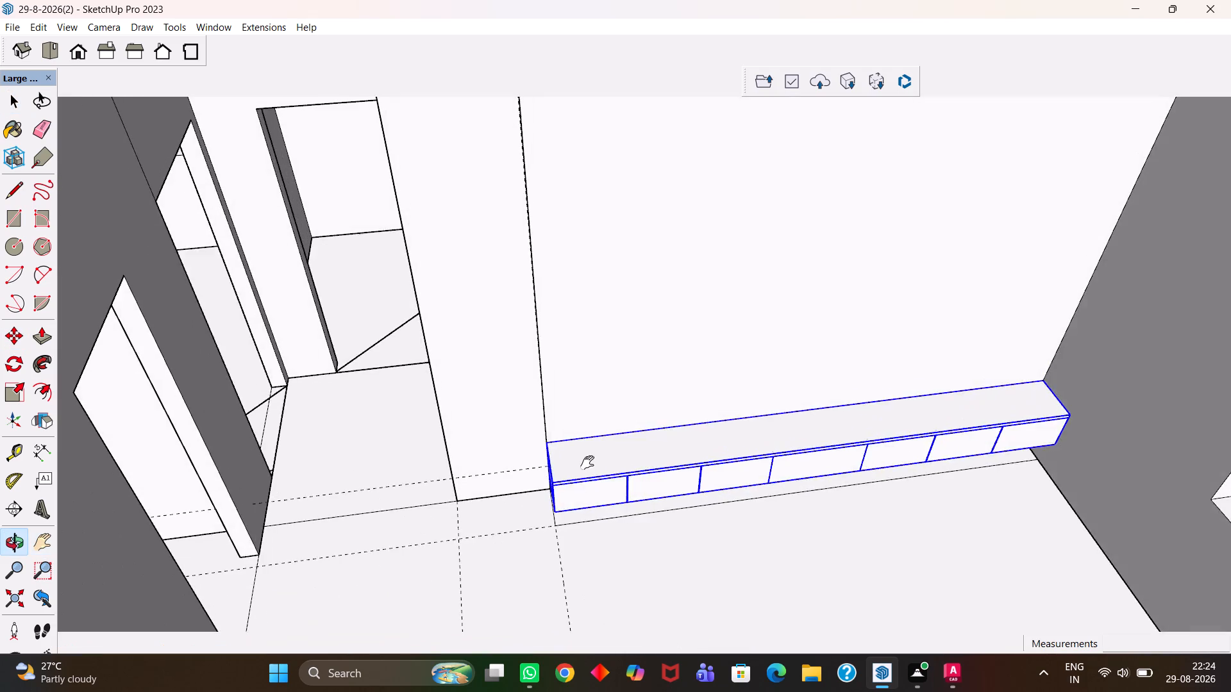
scroll(587, 461, "down", 7)
key("h")
left_click_drag(777, 409, 680, 477)
scroll(683, 484, "up", 12)
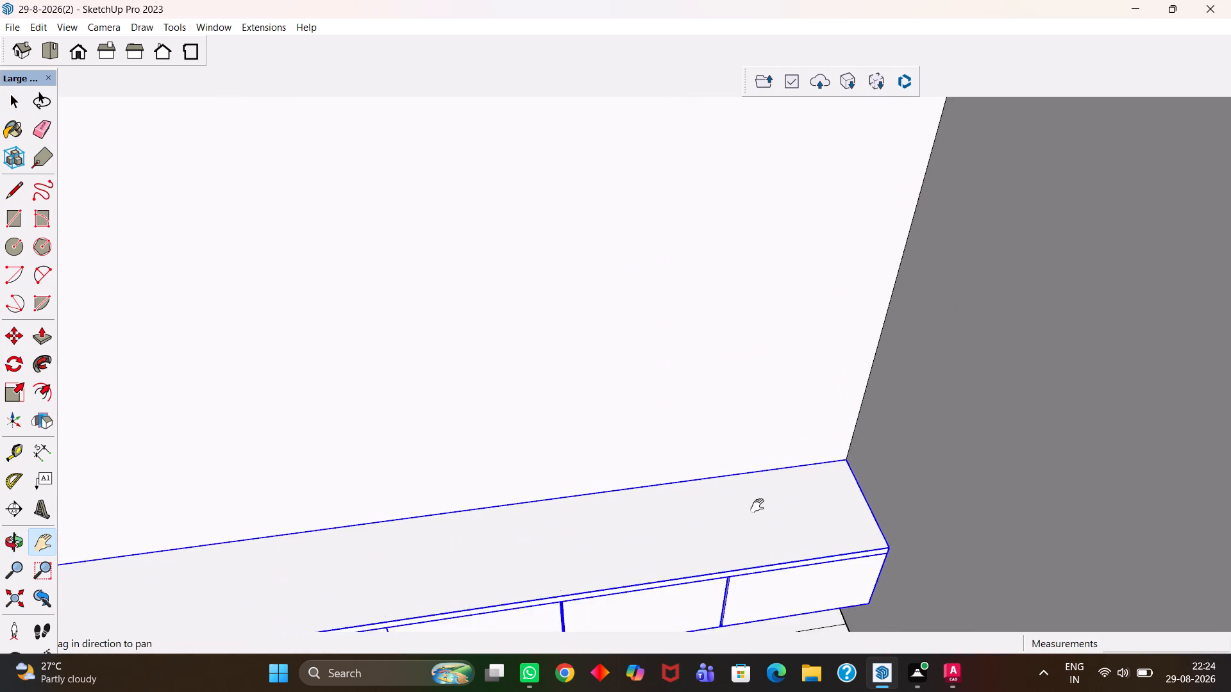
scroll(757, 506, "up", 3)
middle_click_drag(788, 515, 718, 339)
scroll(712, 343, "down", 5)
middle_click_drag(662, 415, 726, 320)
scroll(662, 415, "up", 1)
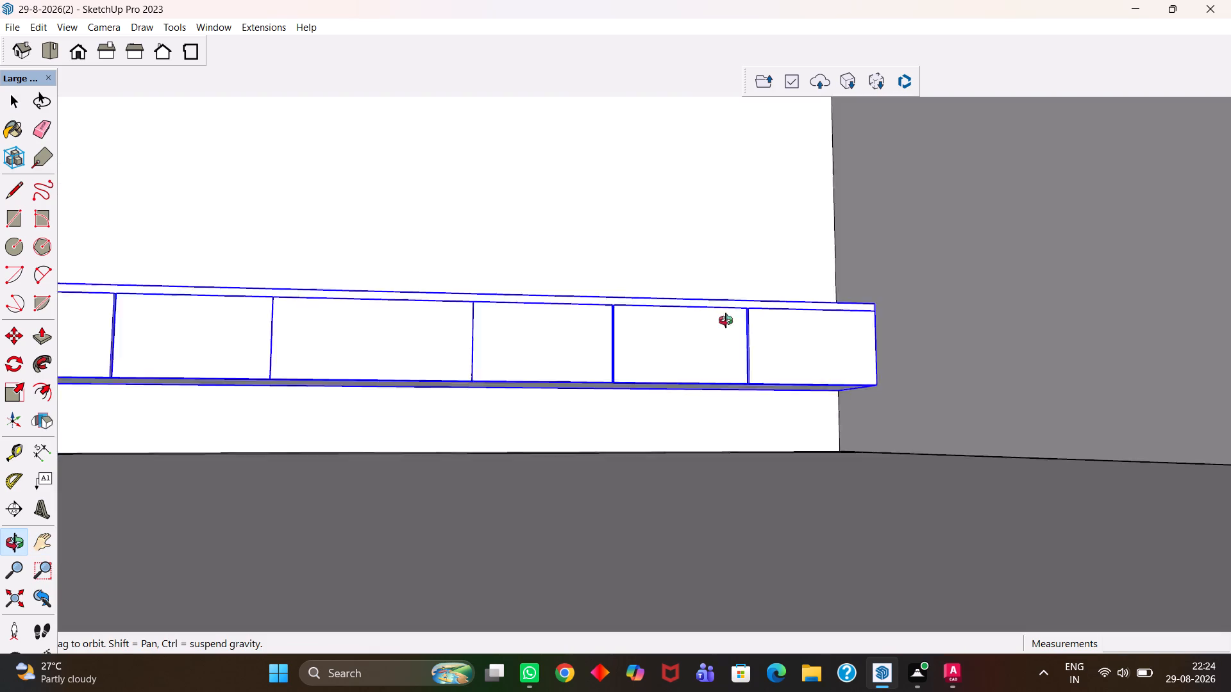
middle_click_drag(726, 320, 729, 352)
scroll(729, 352, "up", 4)
scroll(729, 354, "down", 4)
middle_click_drag(726, 325, 676, 426)
scroll(678, 423, "up", 1)
key("h")
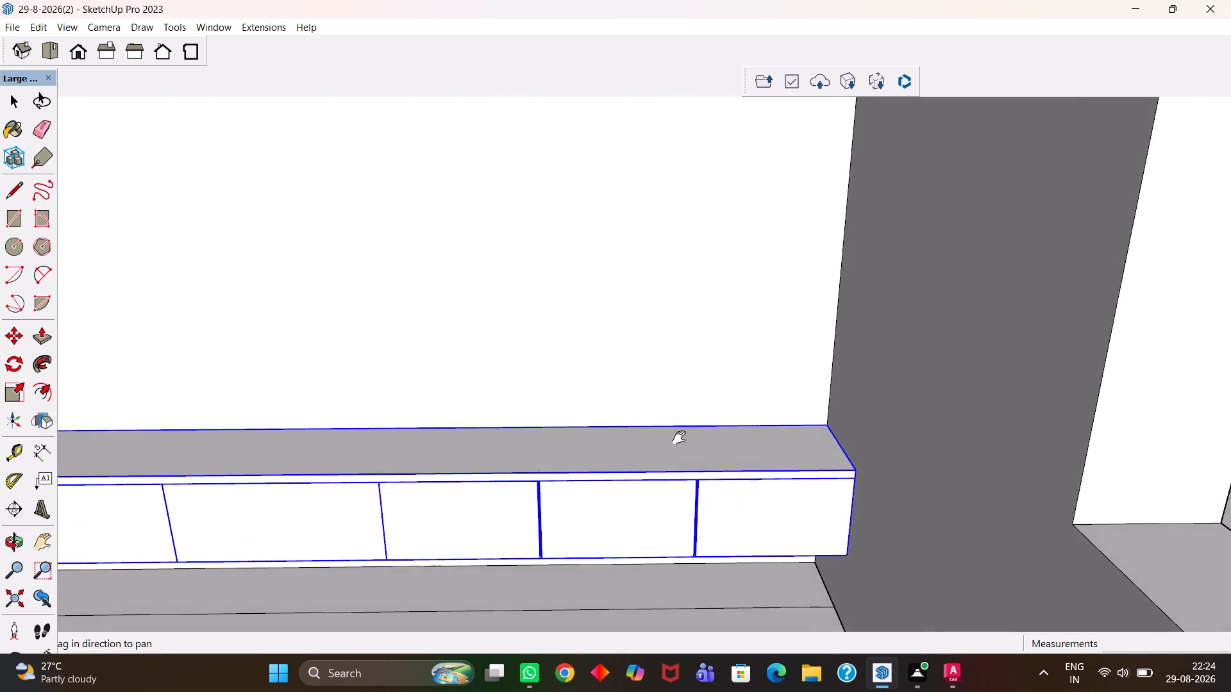
scroll(680, 438, "down", 9)
scroll(629, 372, "up", 1)
middle_click_drag(629, 372, 649, 516)
scroll(651, 518, "up", 1)
scroll(651, 519, "down", 5)
left_click_drag(592, 500, 762, 484)
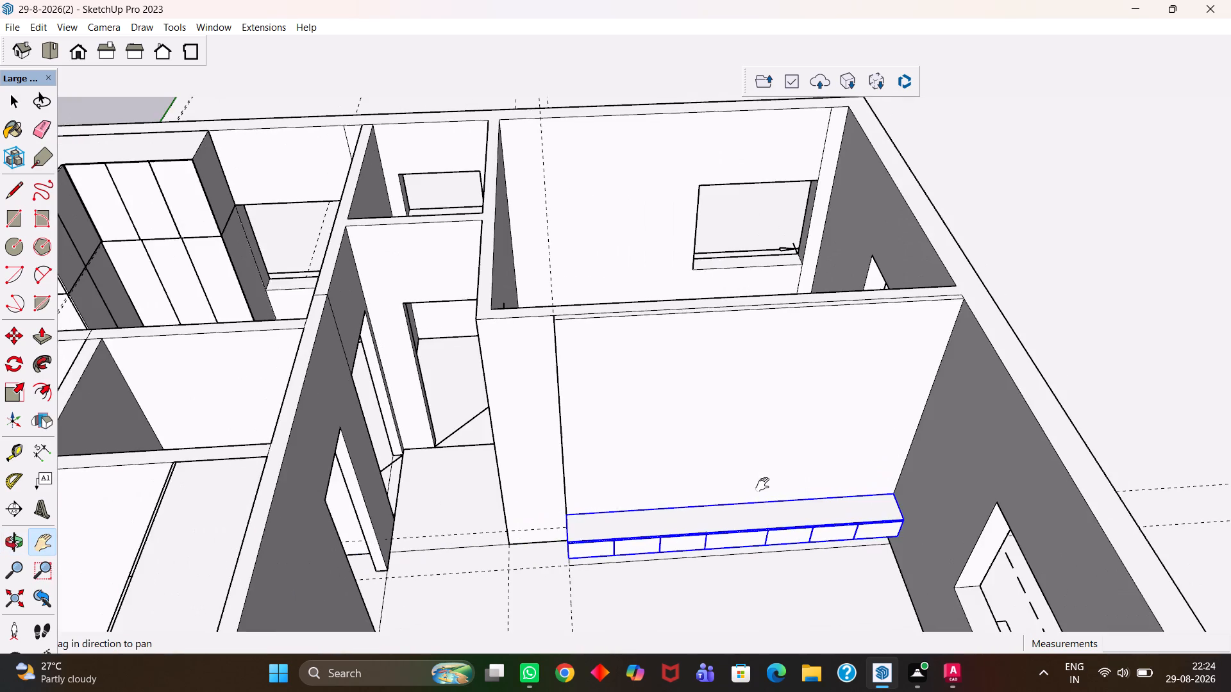
Review the cabinet and raised wall section together from several angles in relation to the room and its openings.
scroll(762, 484, "down", 6)
middle_click_drag(771, 470, 760, 499)
scroll(762, 484, "up", 5)
key("h")
scroll(760, 499, "up", 2)
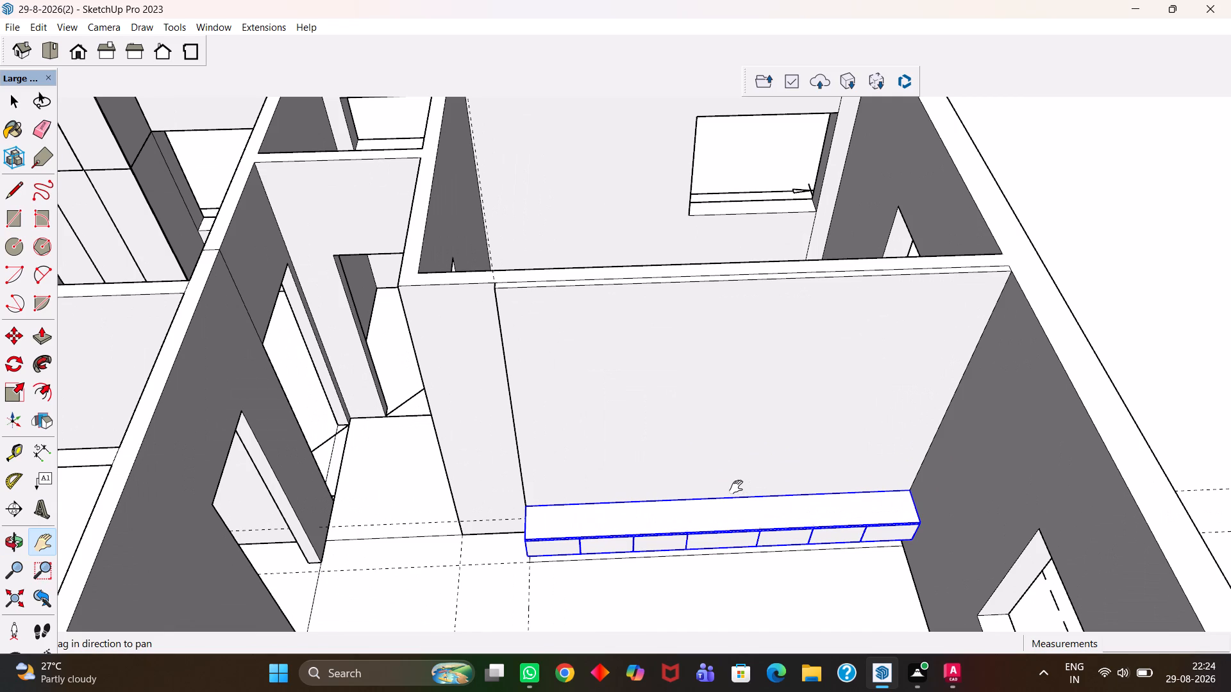
key("h")
scroll(735, 487, "up", 6)
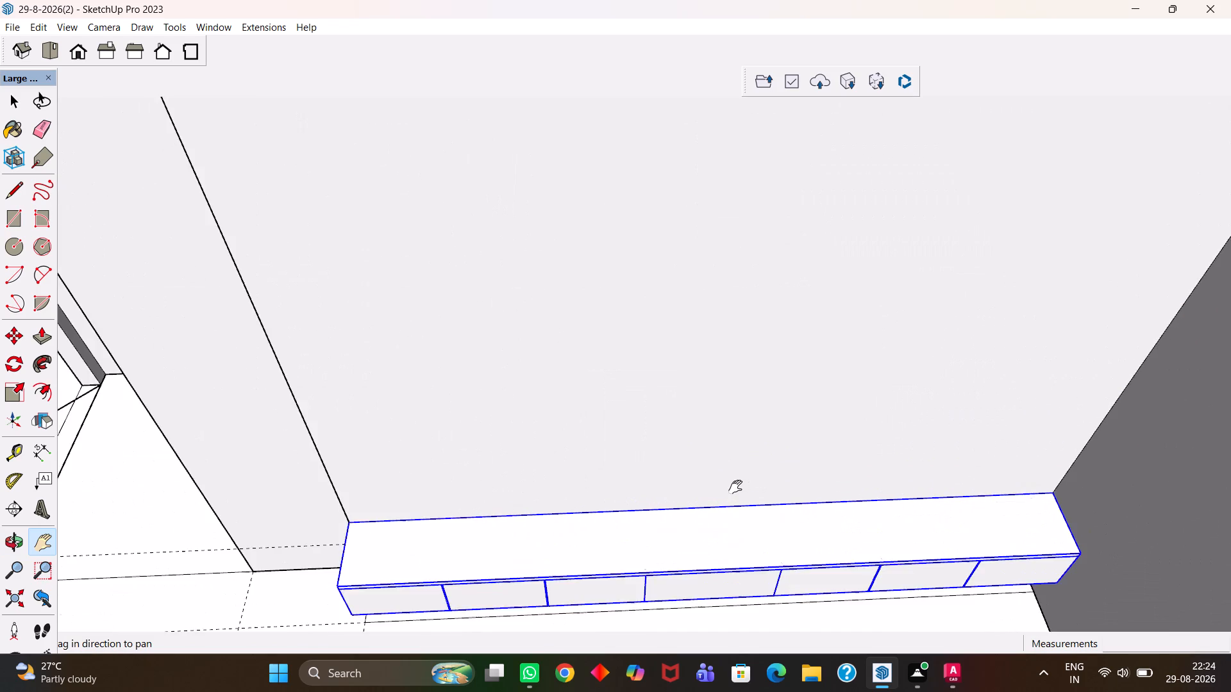
scroll(735, 487, "down", 9)
scroll(797, 501, "up", 6)
scroll(795, 502, "down", 5)
key("h")
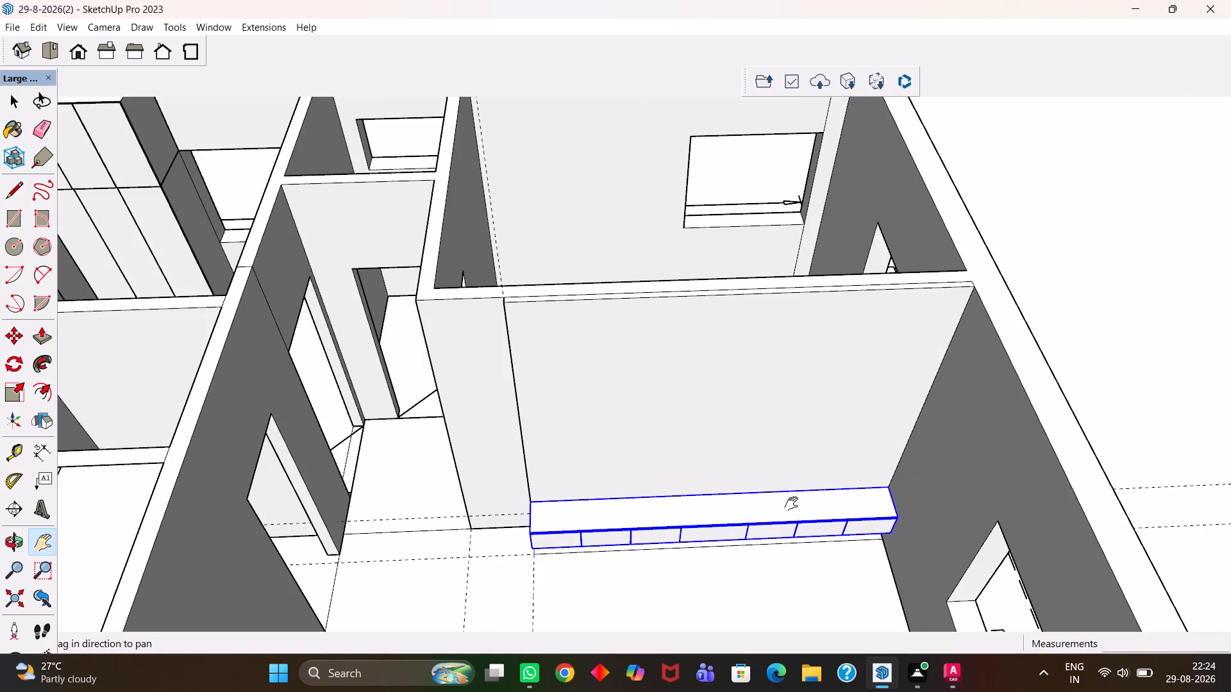
scroll(781, 516, "up", 10)
middle_click_drag(800, 591, 760, 450)
scroll(753, 475, "up", 1)
scroll(748, 489, "down", 9)
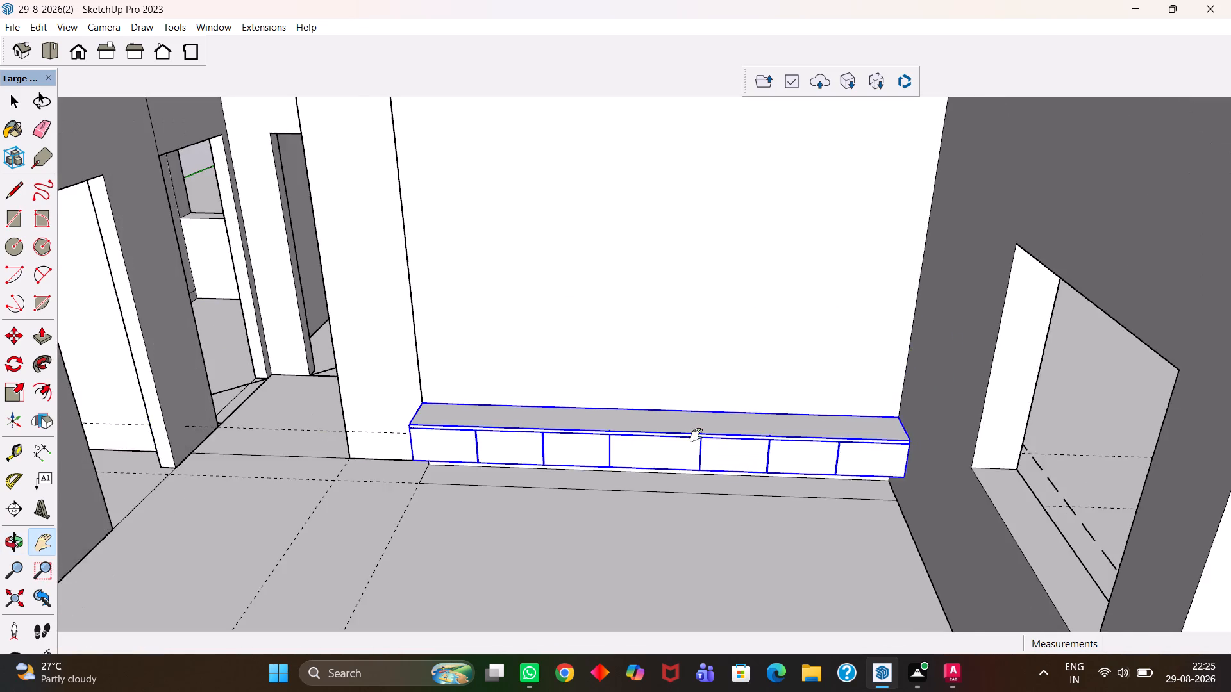
middle_click_drag(695, 434, 756, 540)
scroll(703, 449, "up", 1)
scroll(756, 540, "up", 1)
key("h")
scroll(750, 531, "up", 5)
scroll(745, 525, "down", 7)
middle_click_drag(737, 456, 682, 493)
scroll(682, 493, "up", 2)
key("h")
scroll(688, 497, "down", 5)
scroll(641, 475, "up", 1)
middle_click_drag(641, 475, 716, 469)
scroll(714, 461, "down", 4)
left_click_drag(714, 432, 739, 488)
scroll(746, 496, "up", 2)
middle_click(746, 496)
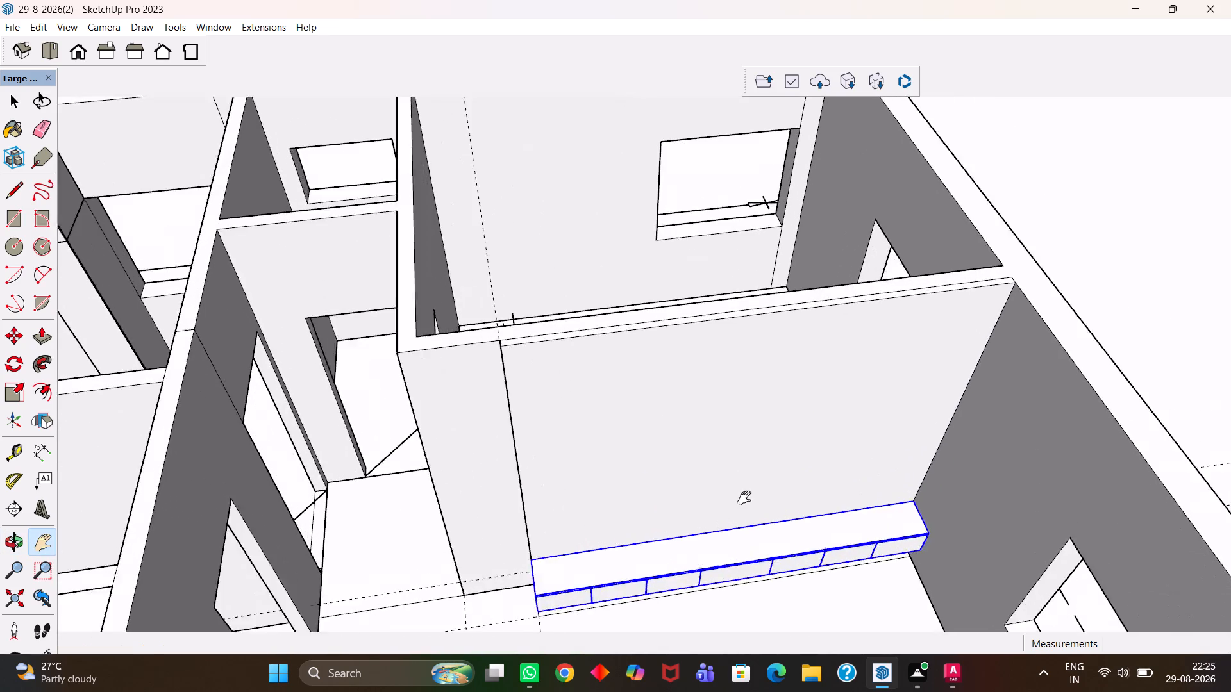
scroll(744, 498, "up", 4)
middle_click_drag(724, 480, 700, 457)
scroll(696, 456, "up", 1)
scroll(696, 456, "down", 3)
middle_click_drag(721, 508, 666, 486)
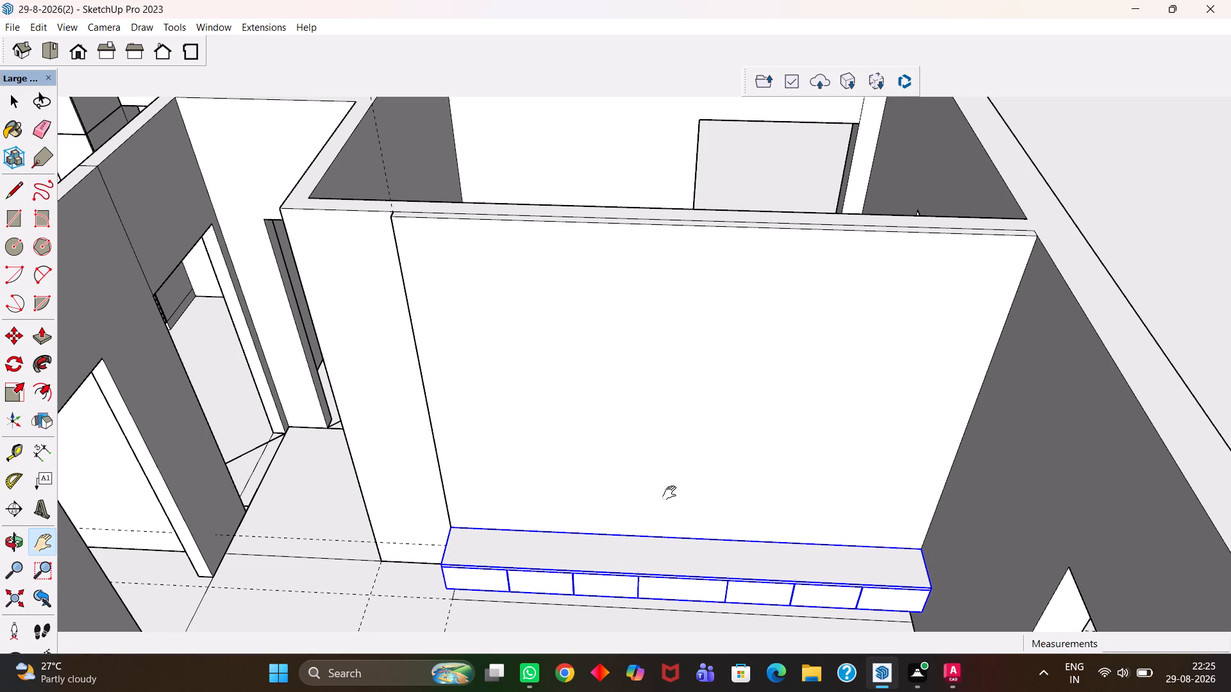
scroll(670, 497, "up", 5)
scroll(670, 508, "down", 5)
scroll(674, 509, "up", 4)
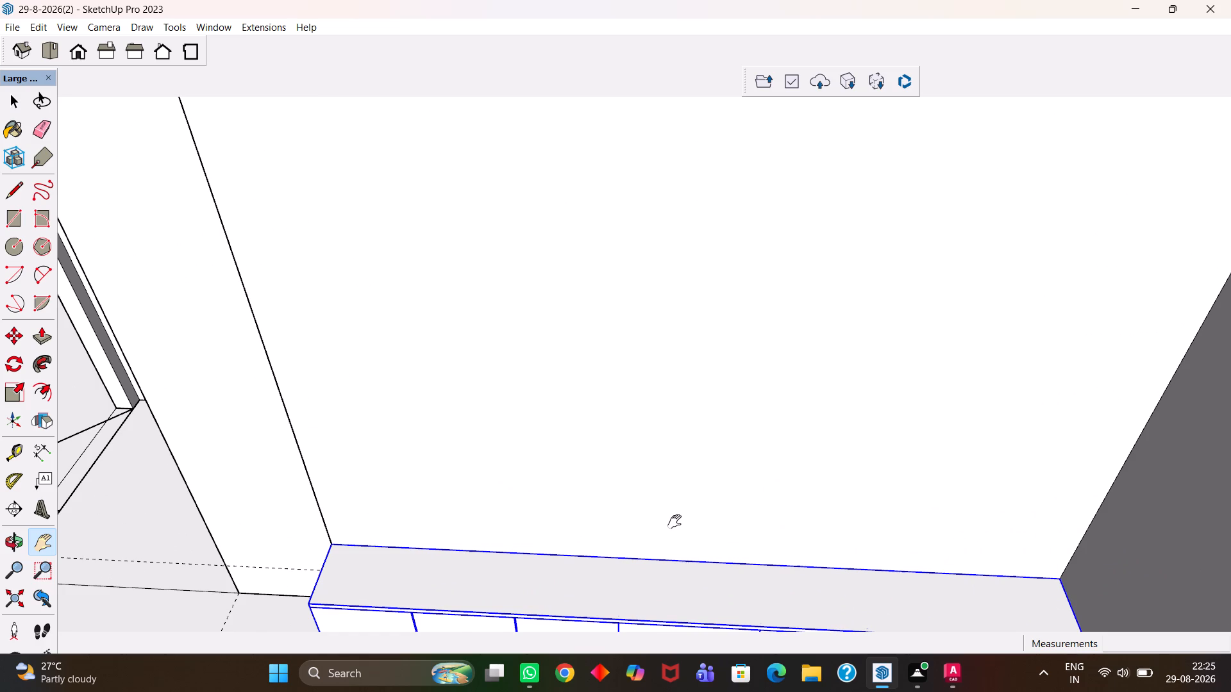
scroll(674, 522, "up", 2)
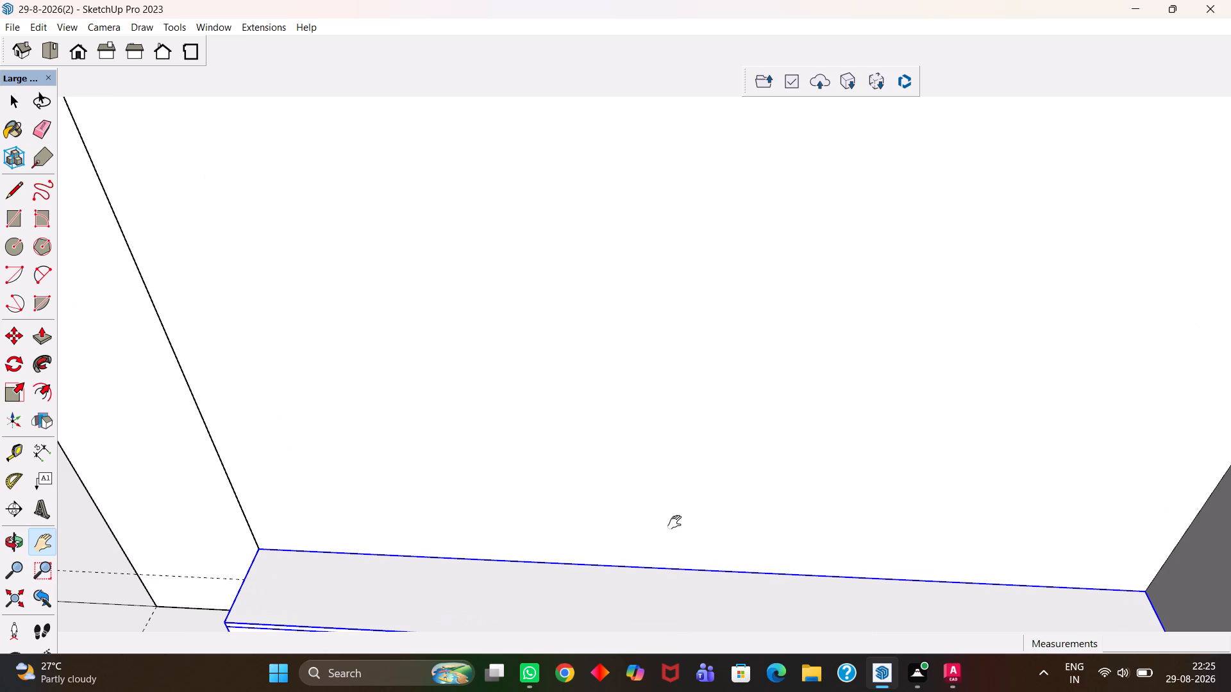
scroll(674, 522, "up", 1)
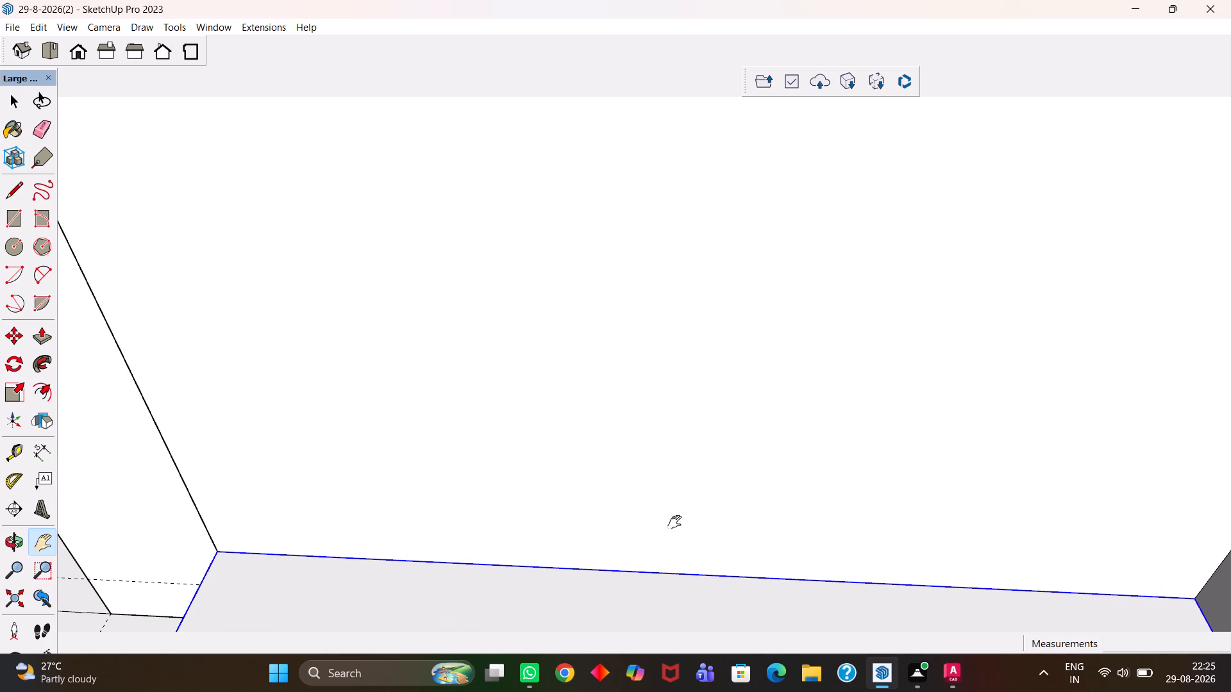
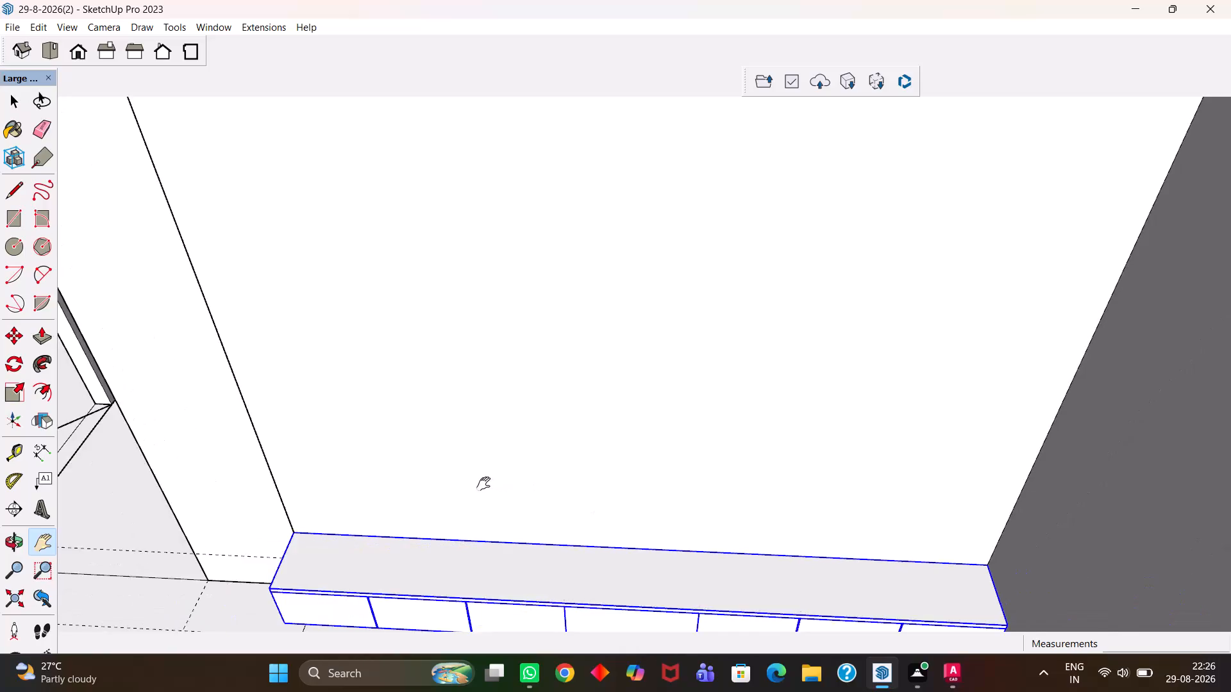
Examine the raised wall section and the open space above the cabinet, up close and in the wider room.
scroll(476, 483, "up", 3)
middle_click_drag(476, 483, 499, 502)
scroll(498, 500, "down", 2)
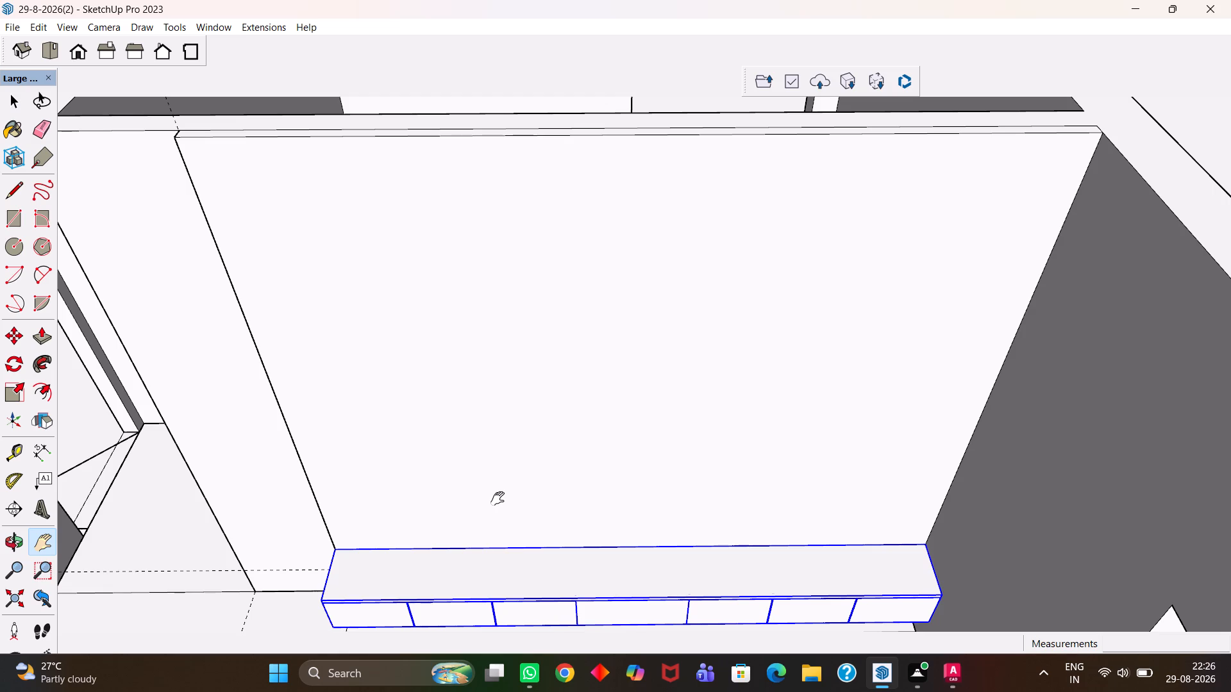
key("h")
scroll(610, 461, "up", 4)
scroll(605, 465, "down", 9)
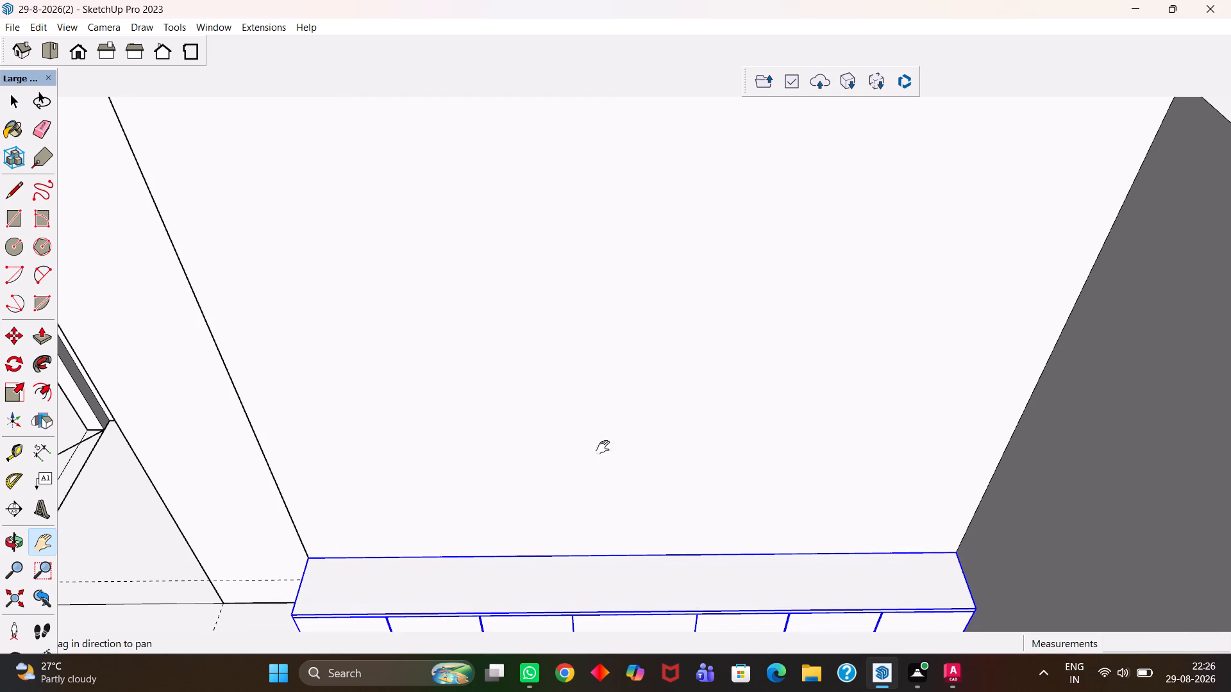
scroll(592, 432, "up", 5)
scroll(592, 431, "down", 9)
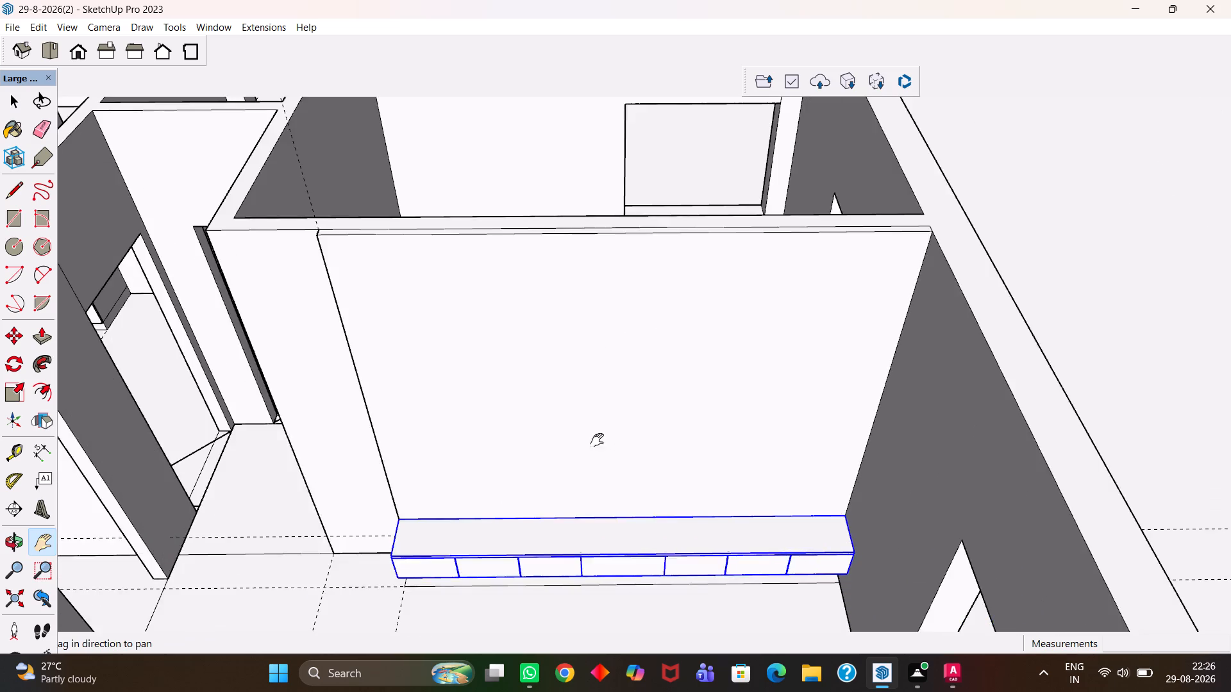
scroll(597, 440, "down", 3)
key("h")
scroll(583, 434, "down", 4)
scroll(585, 441, "up", 3)
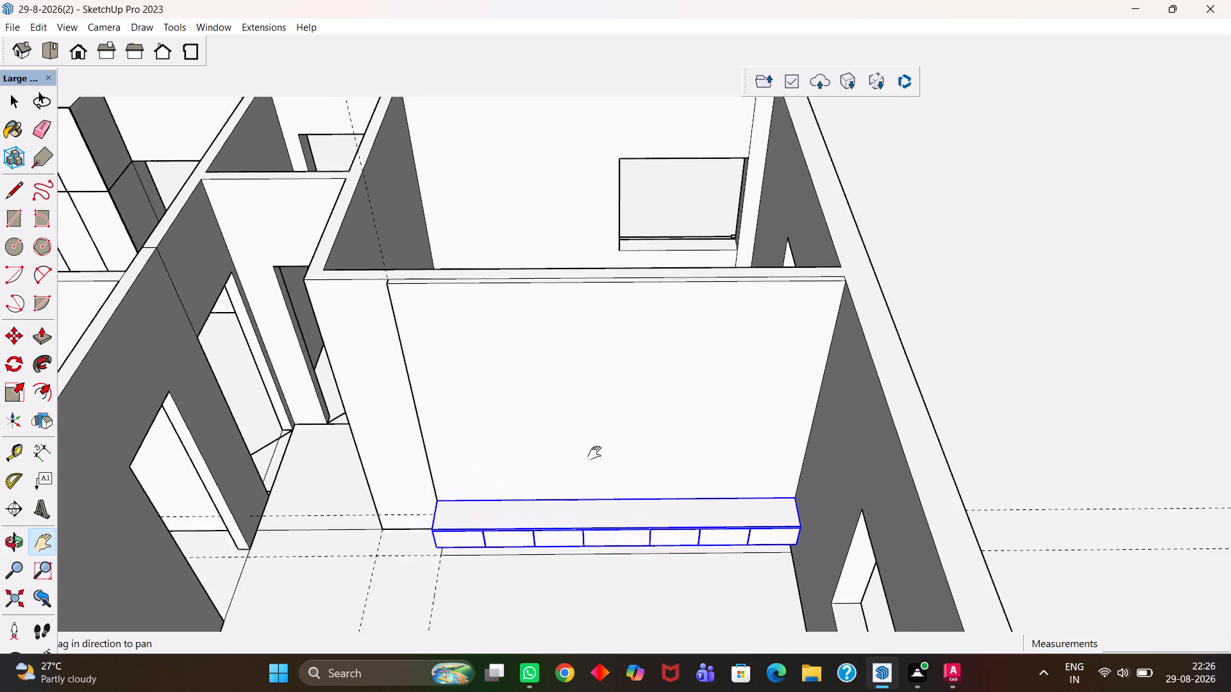
scroll(594, 453, "up", 2)
Place a horizontal guide line on the raised wall section 2' above the cabinet's back top edge.
middle_click_drag(611, 470, 646, 427)
middle_click_drag(657, 438, 631, 441)
key("t")
scroll(648, 484, "up", 1)
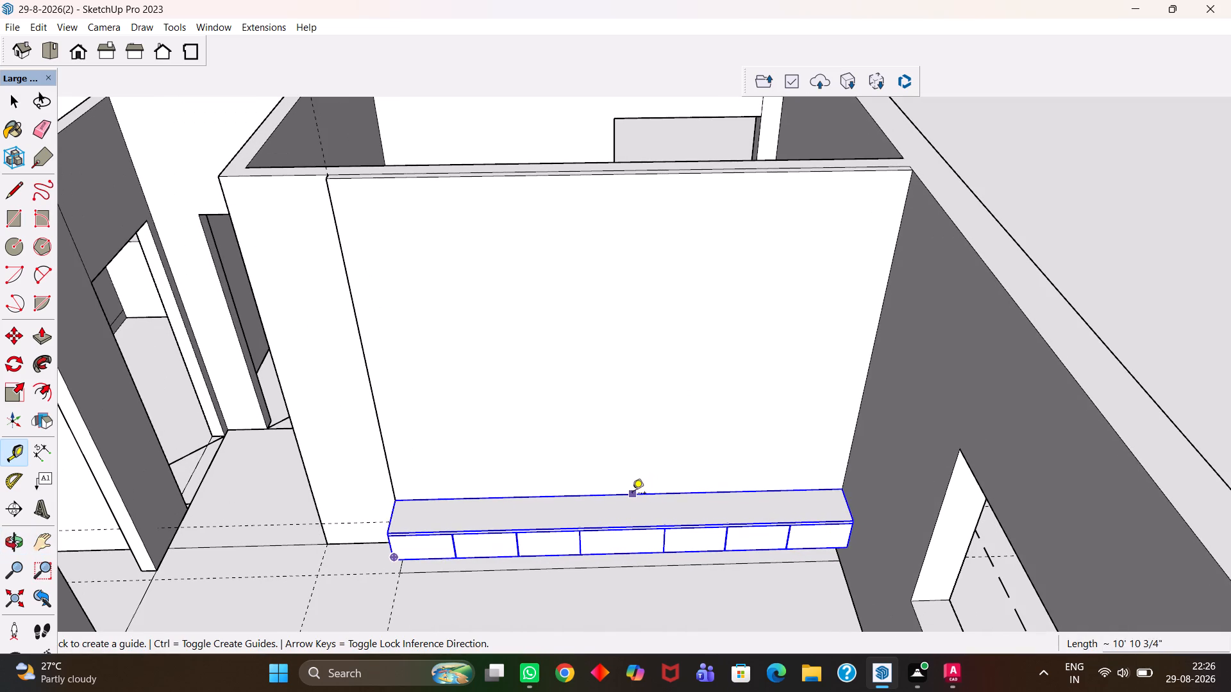
left_click(632, 494)
type("2'")
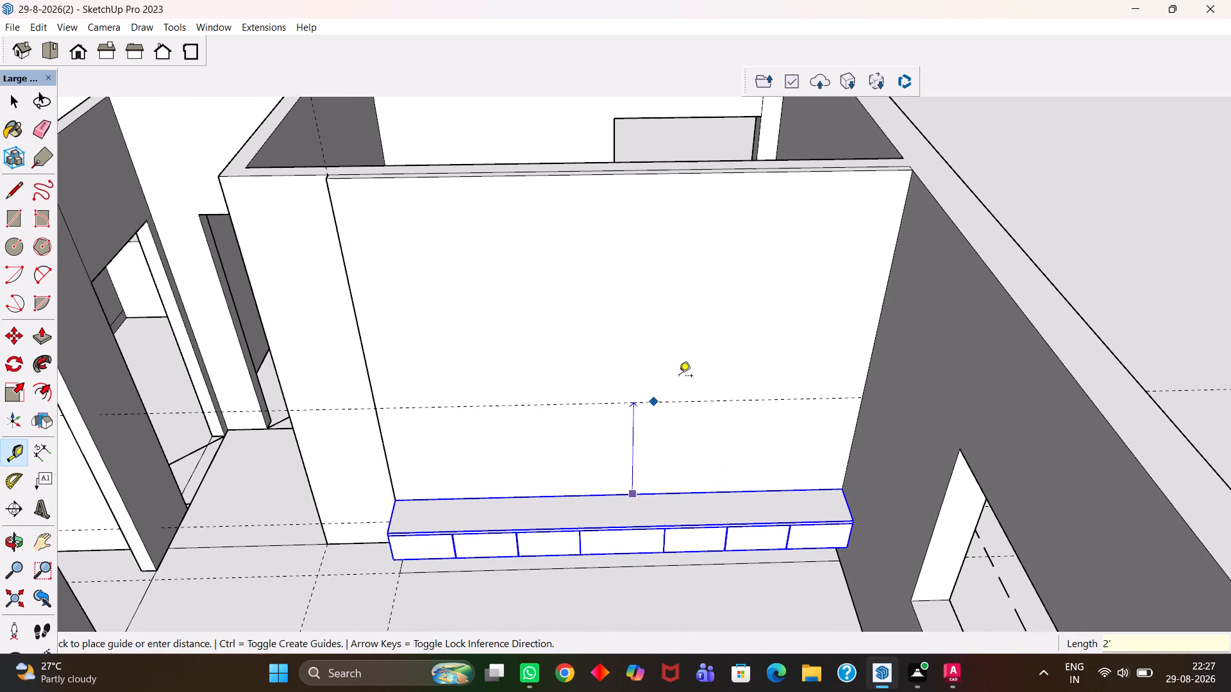
type("2'")
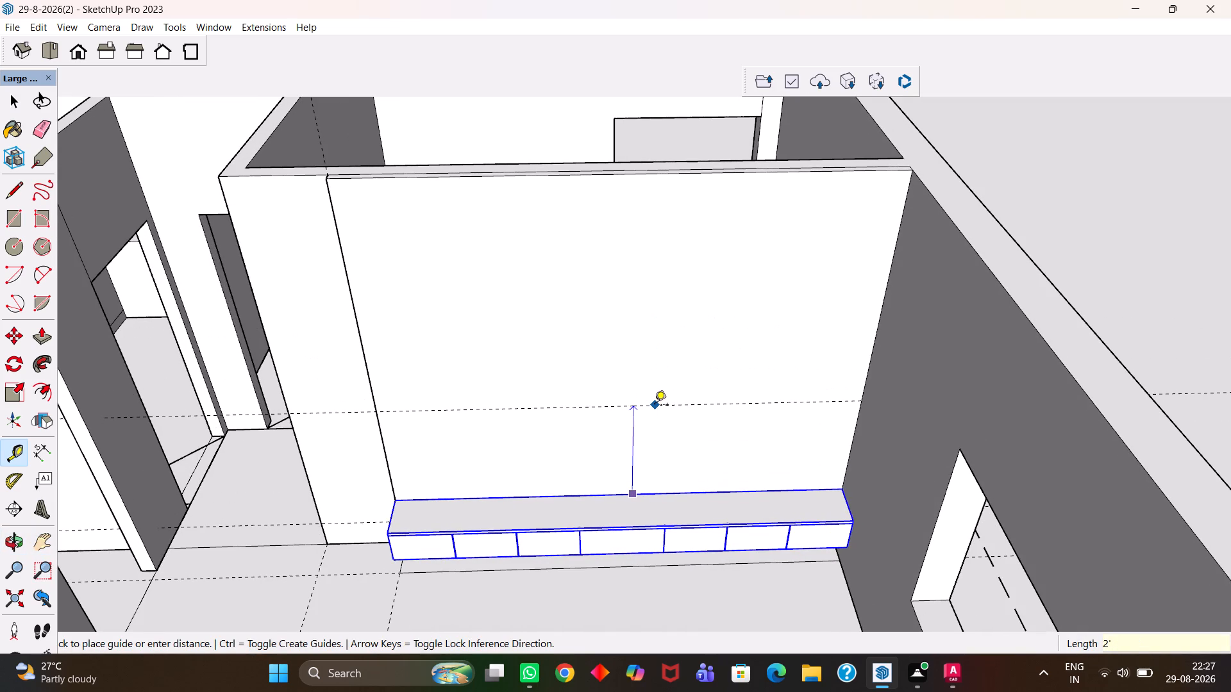
key("Return")
Place a second horizontal guide line a little over 2' below the top edge of the raised wall section.
key("h")
left_click_drag(648, 314, 675, 367)
middle_click_drag(649, 370, 658, 377)
scroll(657, 377, "up", 1)
middle_click_drag(658, 377, 660, 379)
key("t")
left_click(645, 227)
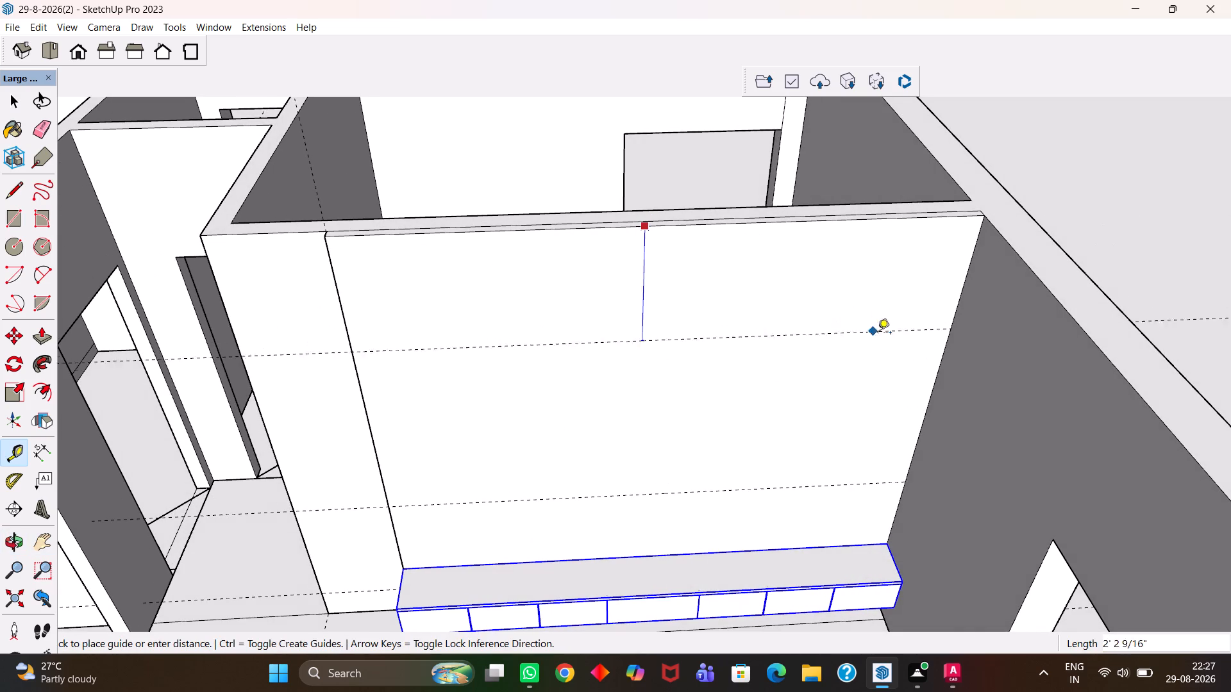
left_click(947, 342)
Add a guide line 1" from the upper guide on the raised wall section to mark a shelf's thickness.
middle_click_drag(532, 381, 767, 307)
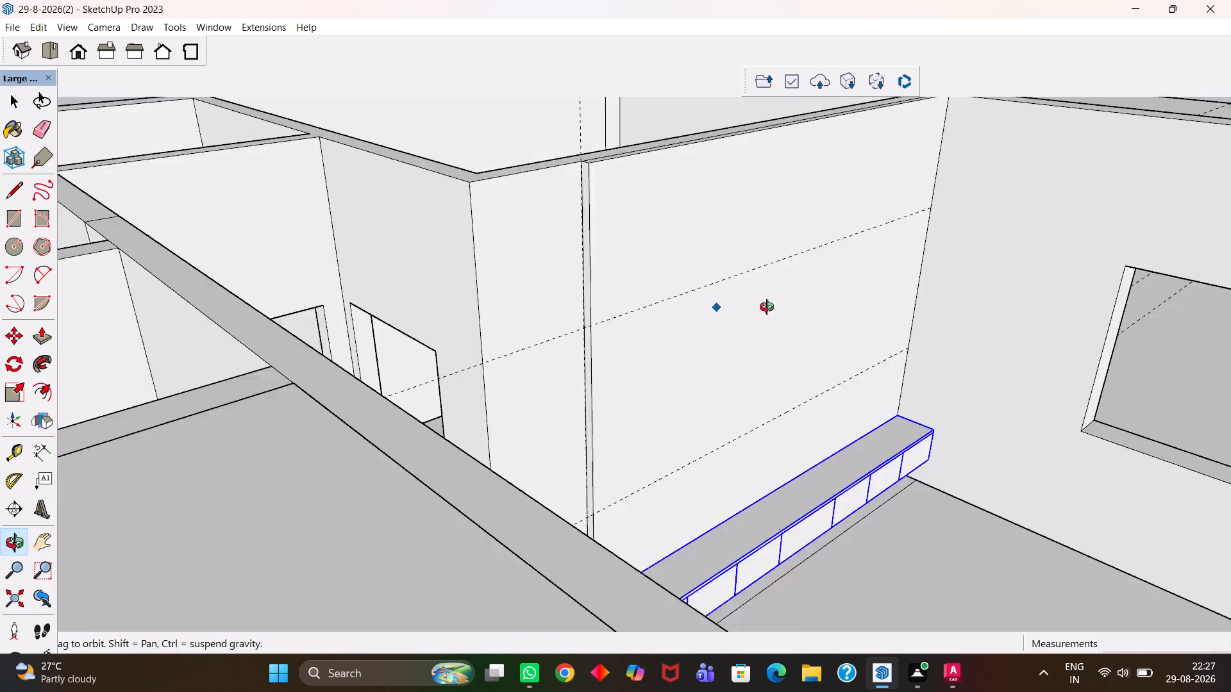
middle_click_drag(767, 307, 568, 339)
scroll(579, 335, "up", 1)
left_click(608, 310)
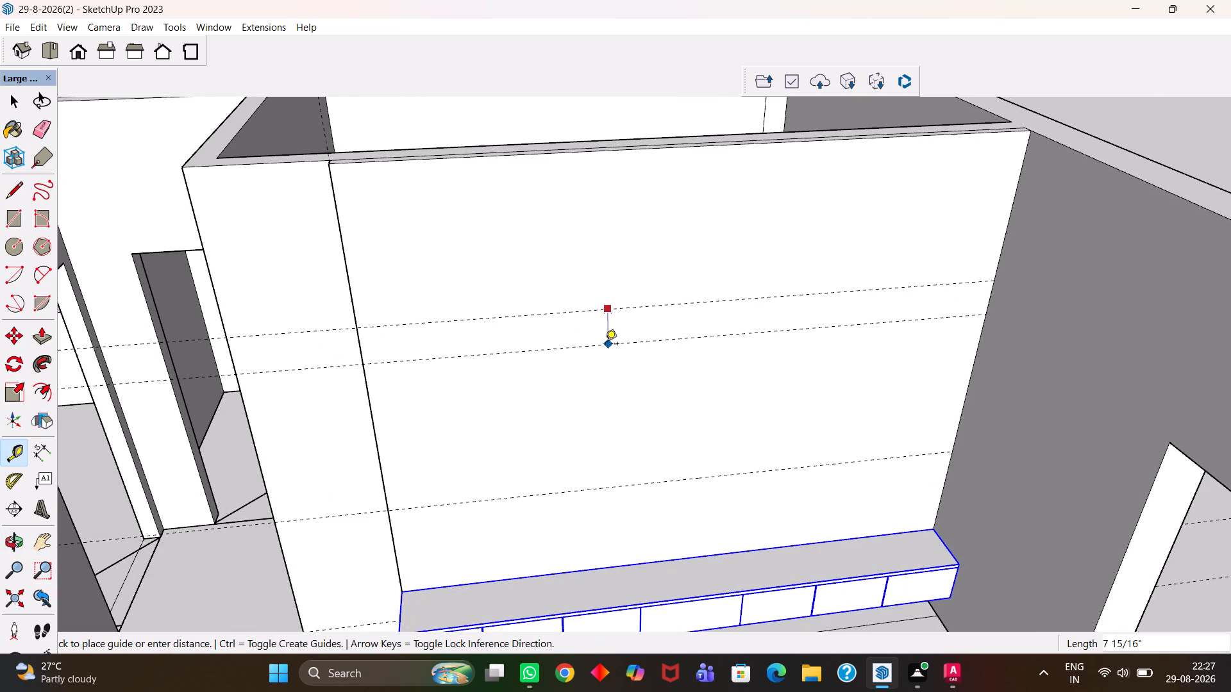
type("1\"")
key("Return")
Draw a thin rectangle about 10' 11" long between the two closely spaced guides across the raised wall section.
key("h")
scroll(605, 345, "up", 4)
scroll(601, 331, "down", 3)
middle_click_drag(599, 315, 570, 331)
scroll(570, 331, "up", 2)
key("space")
double_click(558, 274)
scroll(558, 274, "up", 3)
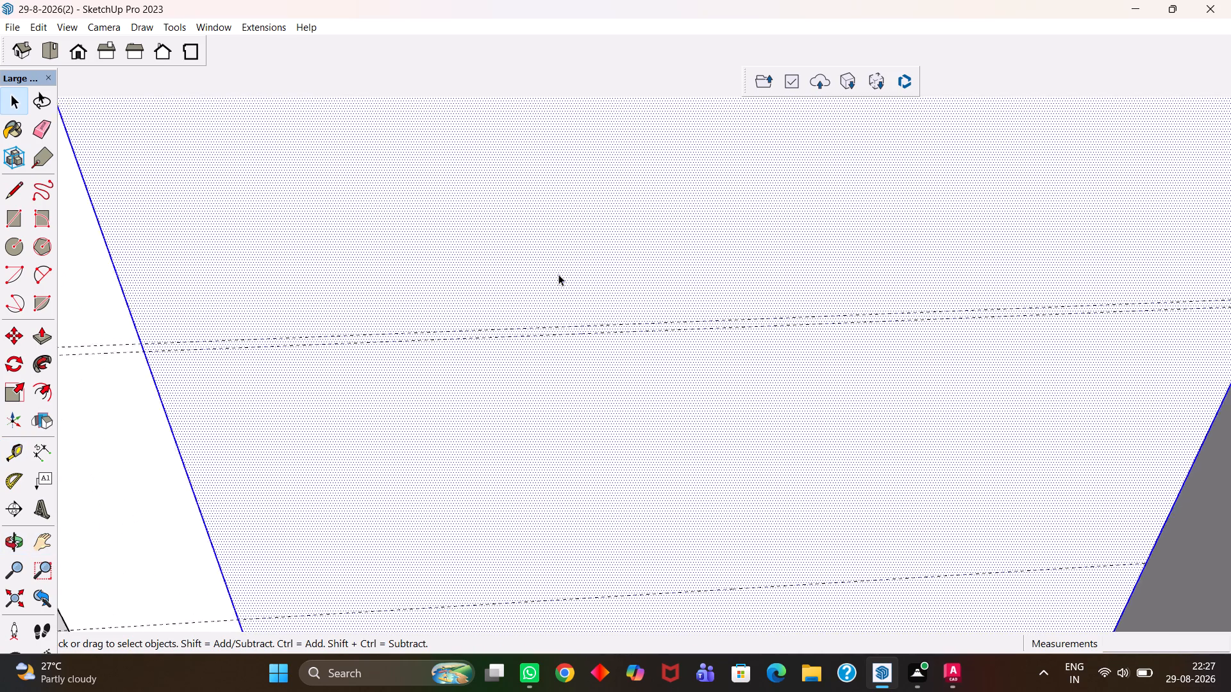
key("r")
left_click(99, 350)
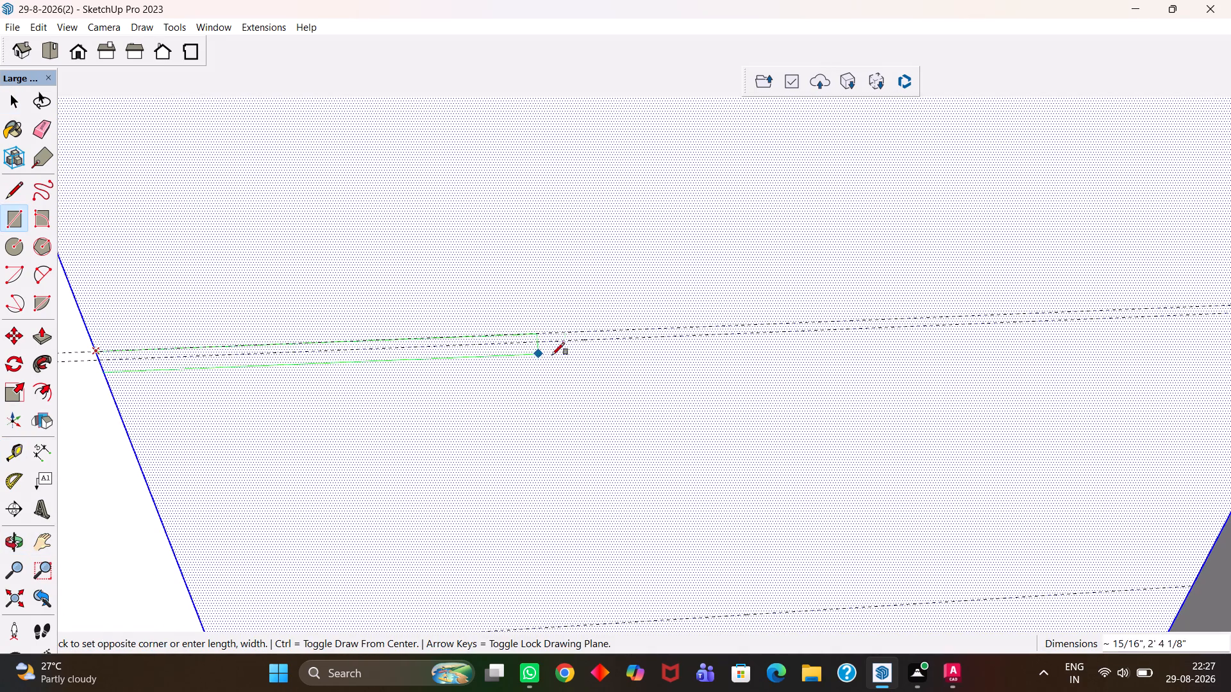
key("h")
scroll(691, 339, "up", 2)
left_click_drag(829, 325, 555, 358)
left_click_drag(855, 340, 758, 346)
left_click_drag(866, 329, 662, 330)
key("Escape")
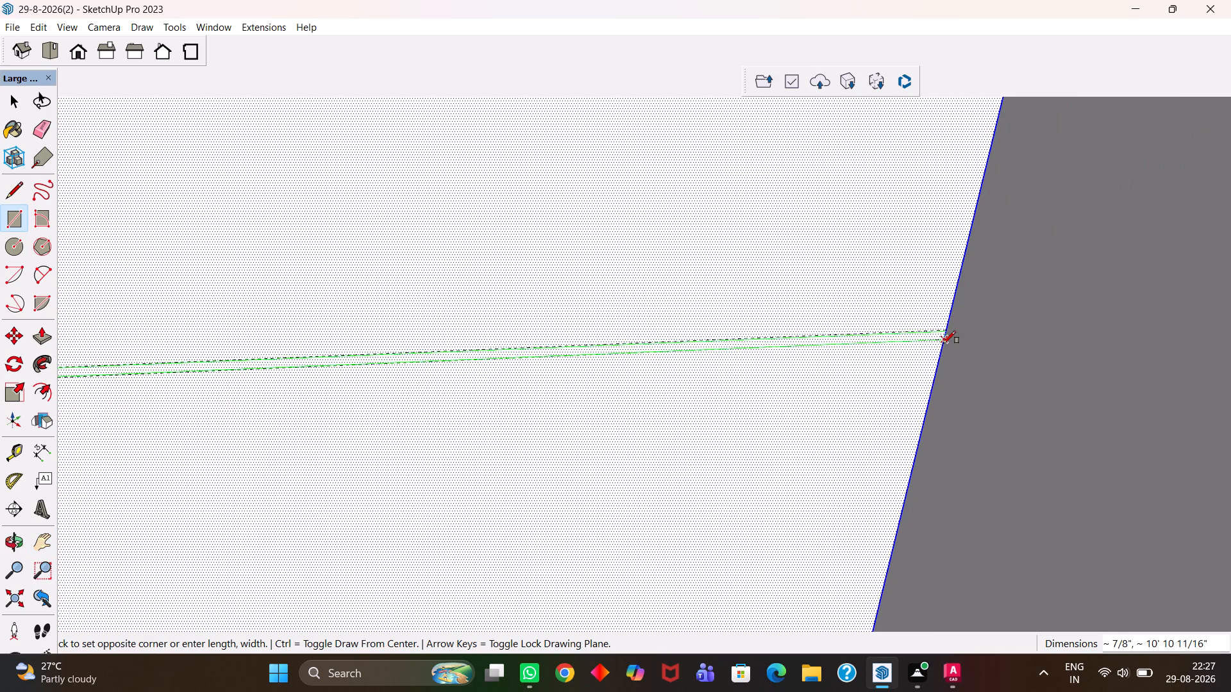
scroll(943, 343, "up", 9)
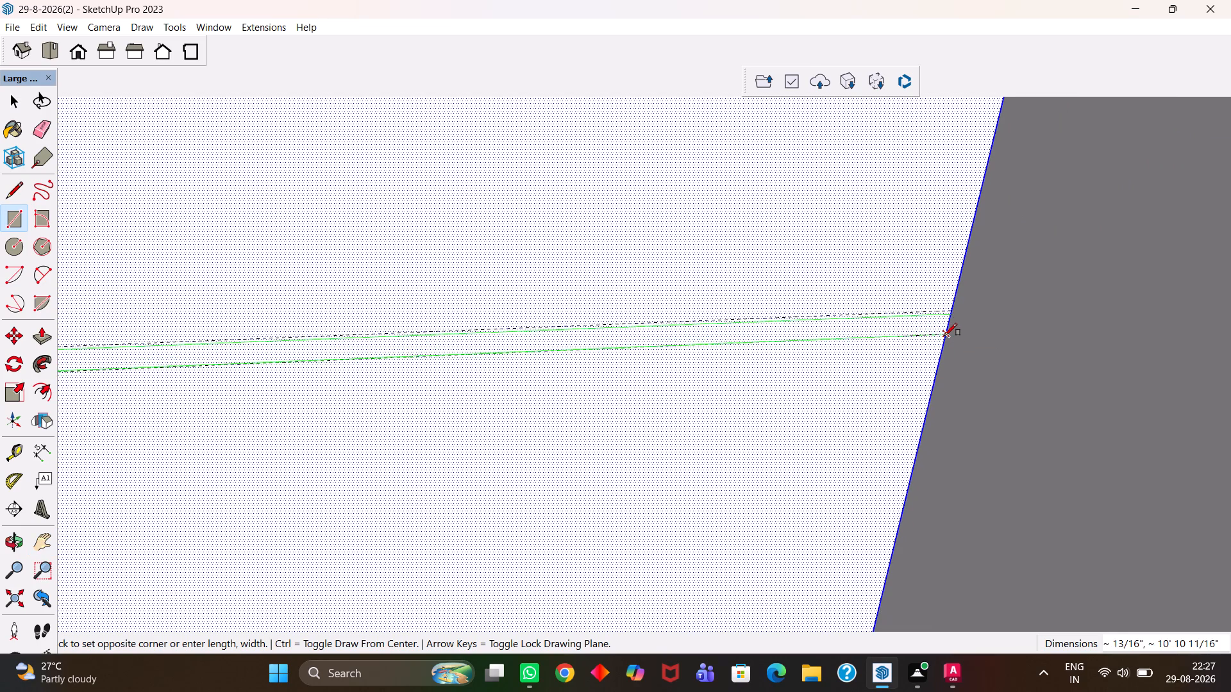
scroll(944, 336, "up", 3)
left_click(940, 336)
Move the thin rectangle's short end edge over to the corner with the dark side wall.
scroll(940, 336, "up", 7)
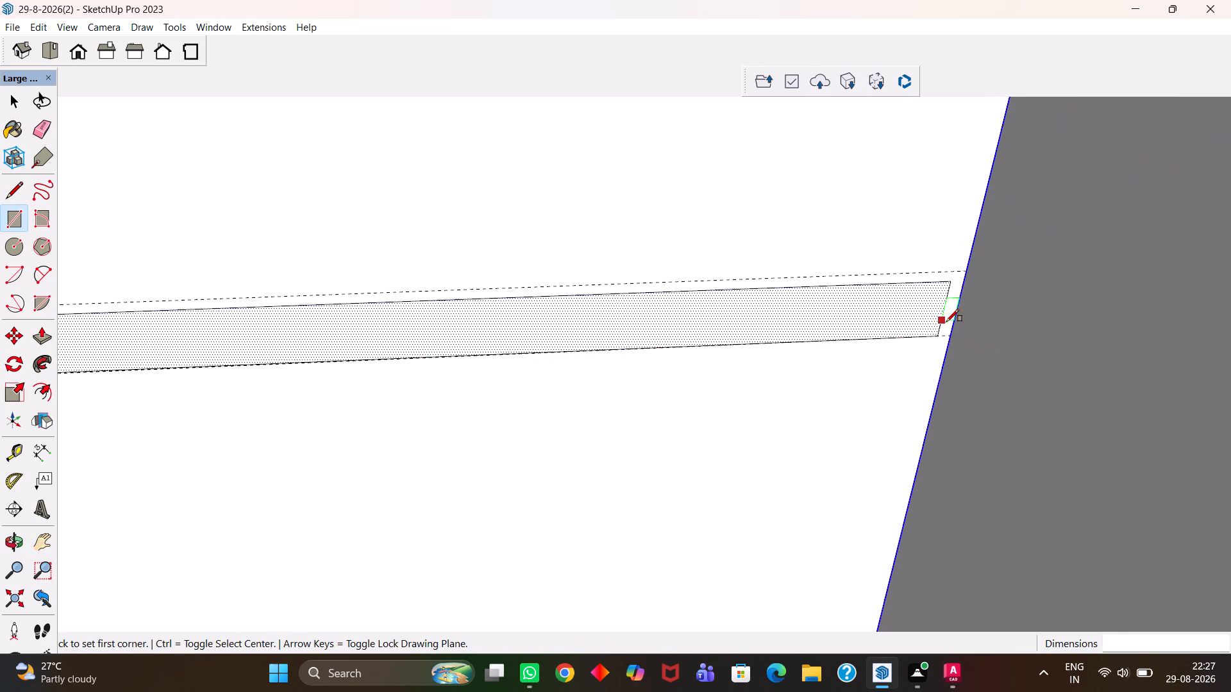
key("space")
left_click(942, 313)
scroll(942, 313, "up", 3)
key("m")
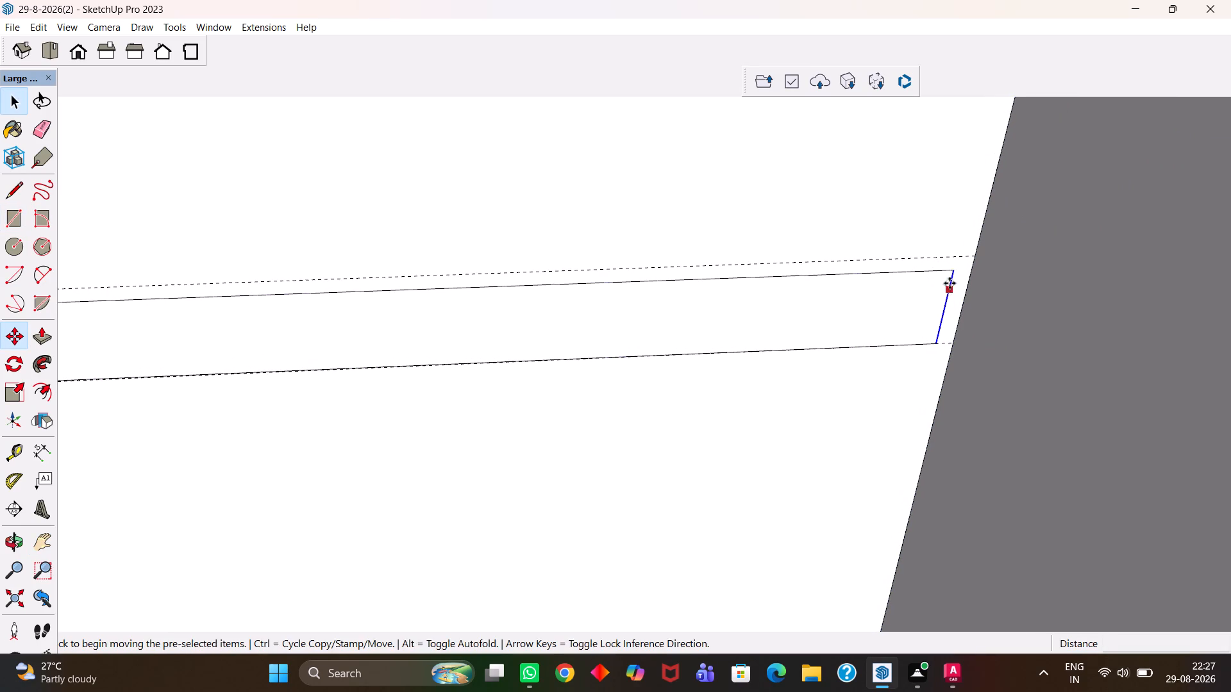
left_click(955, 272)
left_click(971, 270)
key("space")
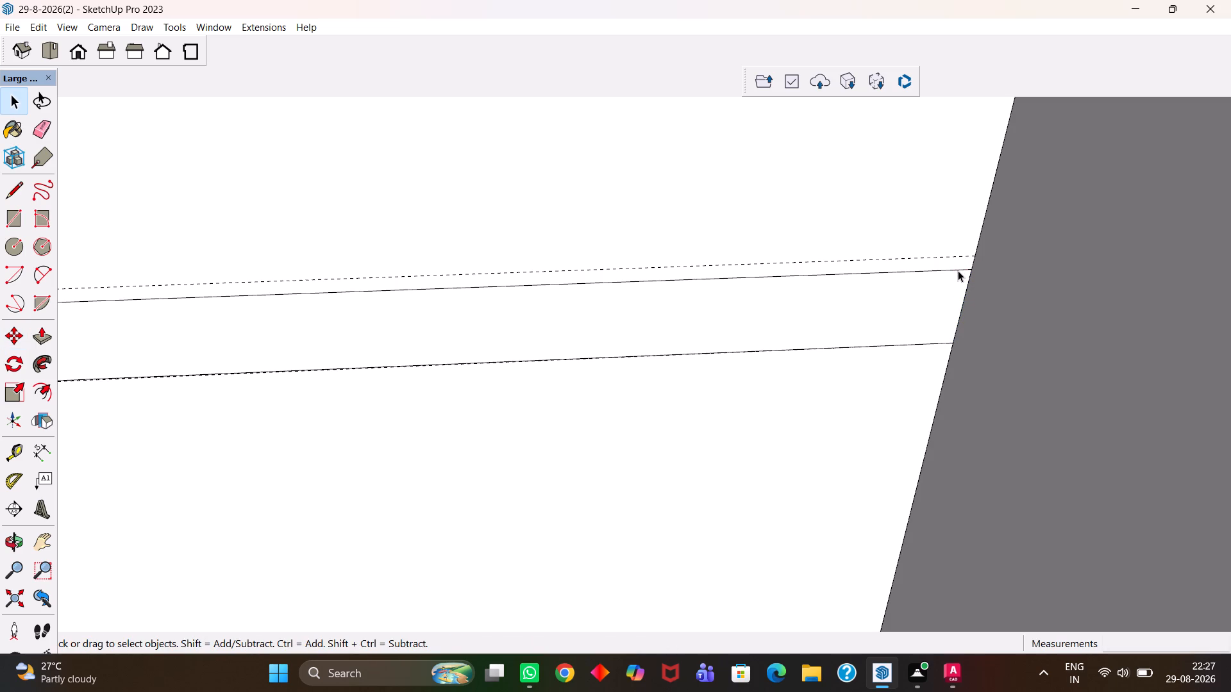
Move the strip's long upper edge up to the upper guide line.
left_click(958, 270)
scroll(958, 271, "up", 2)
key("m")
left_click(975, 267)
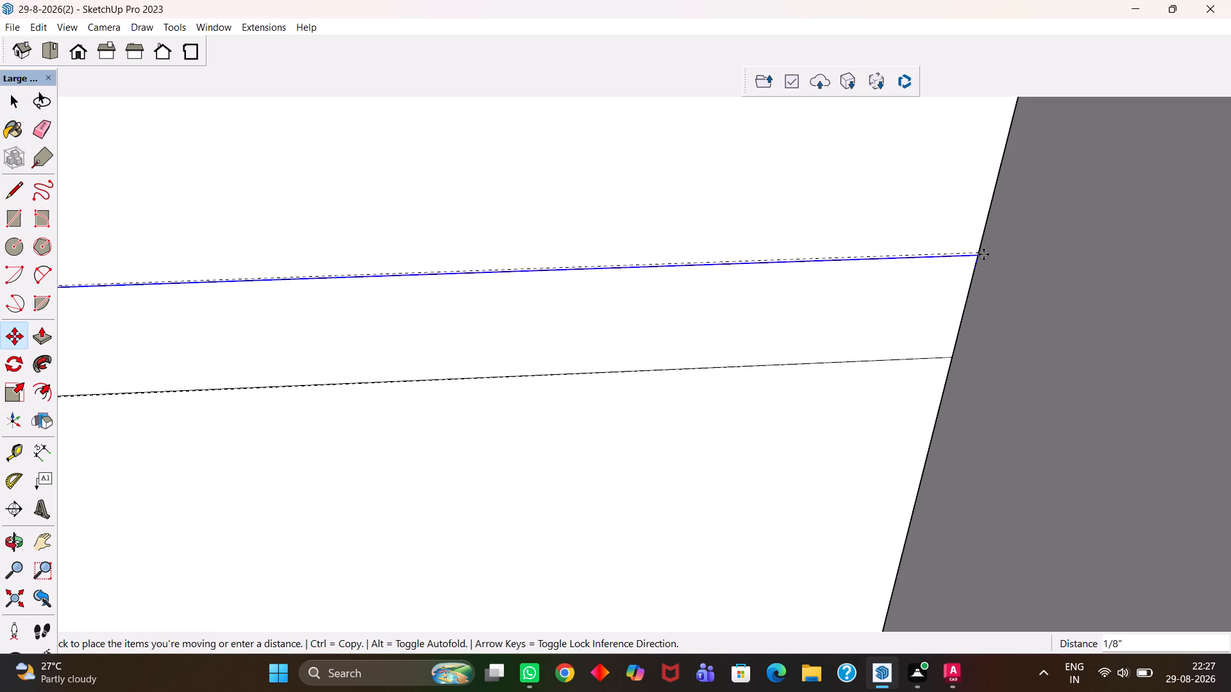
left_click(978, 254)
scroll(966, 263, "down", 8)
key("space")
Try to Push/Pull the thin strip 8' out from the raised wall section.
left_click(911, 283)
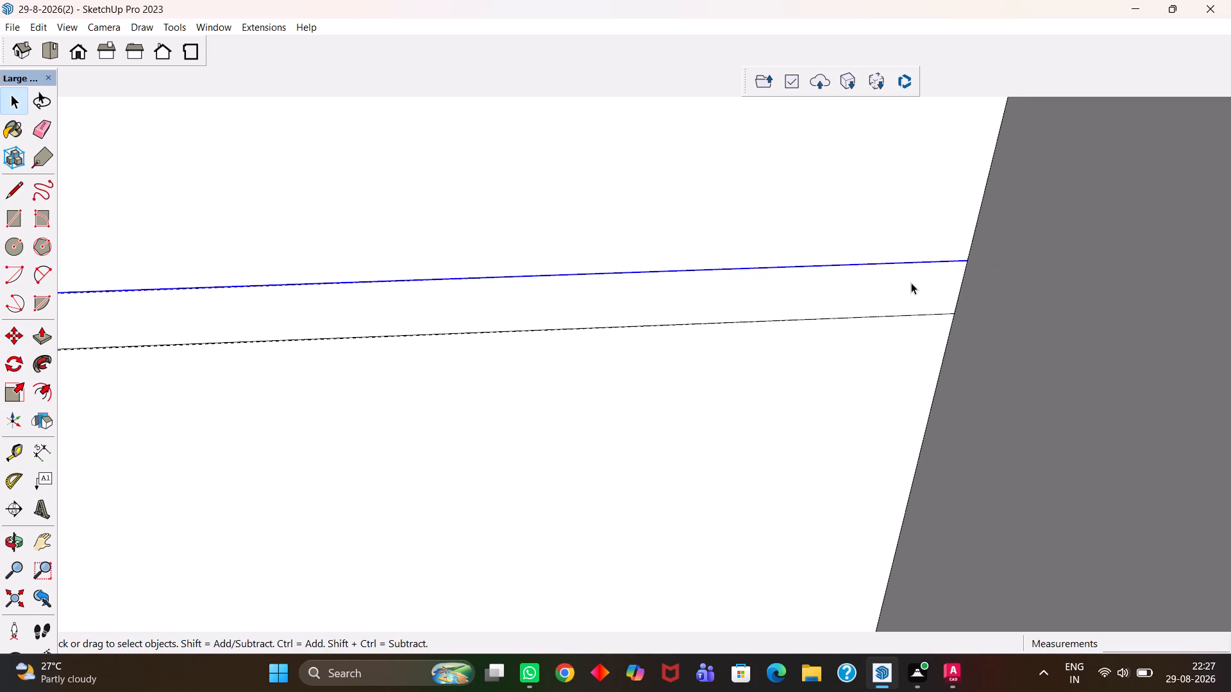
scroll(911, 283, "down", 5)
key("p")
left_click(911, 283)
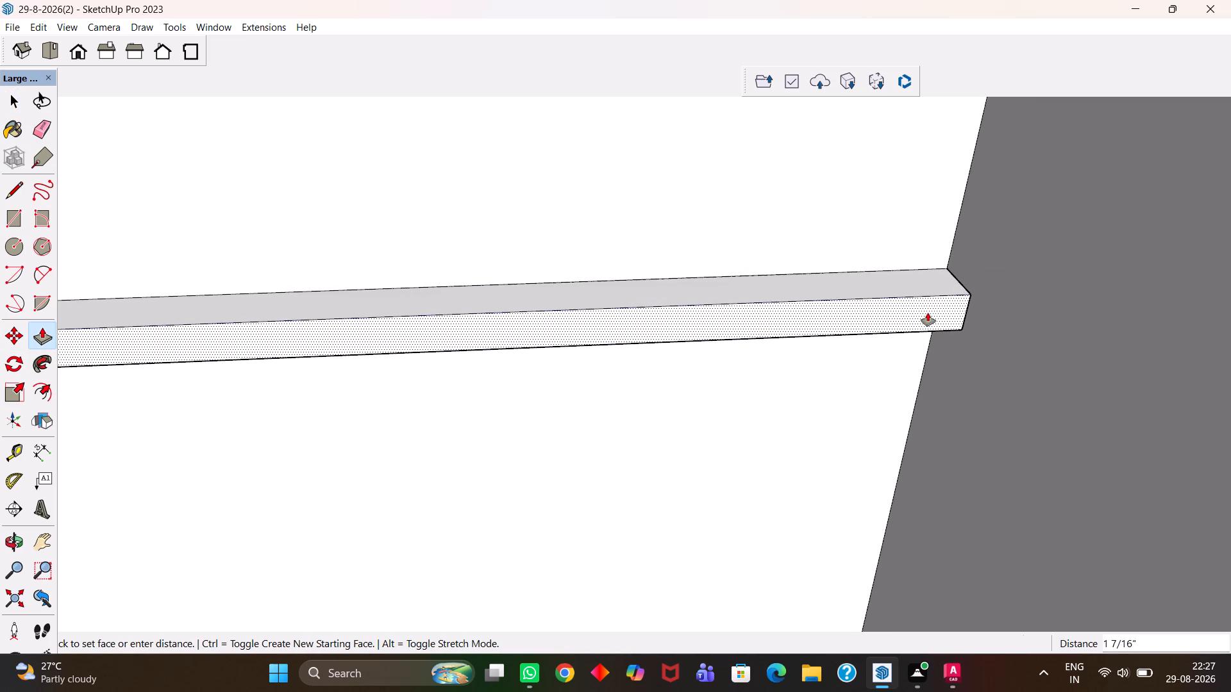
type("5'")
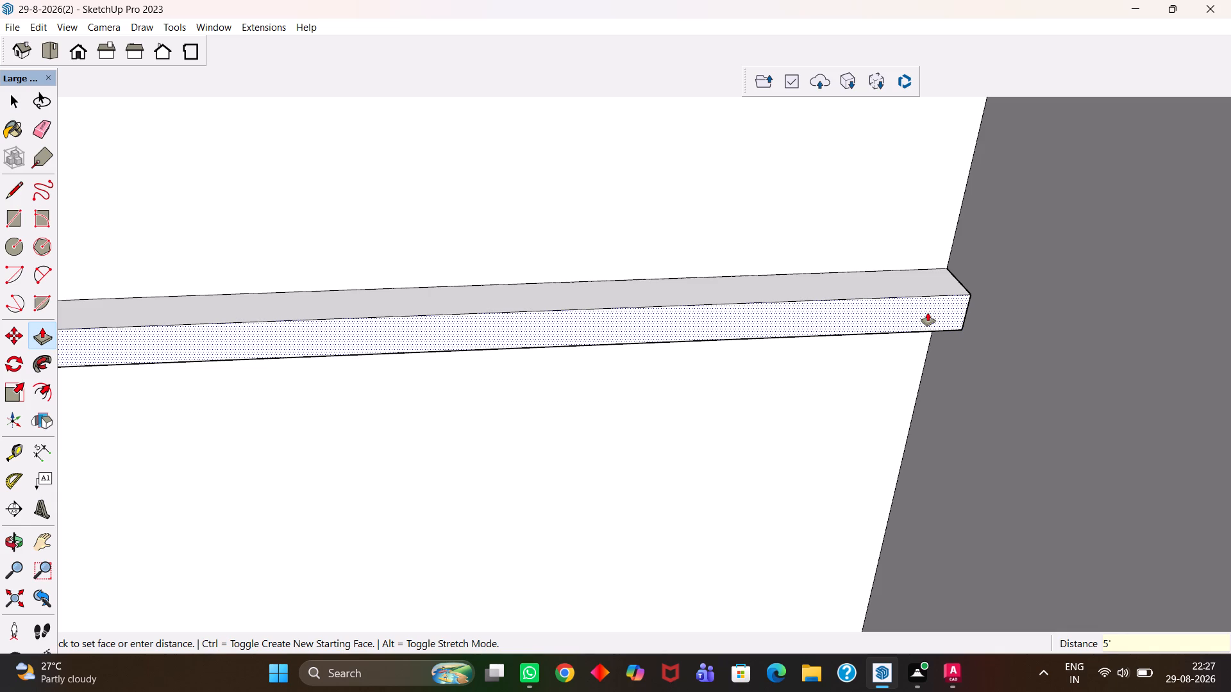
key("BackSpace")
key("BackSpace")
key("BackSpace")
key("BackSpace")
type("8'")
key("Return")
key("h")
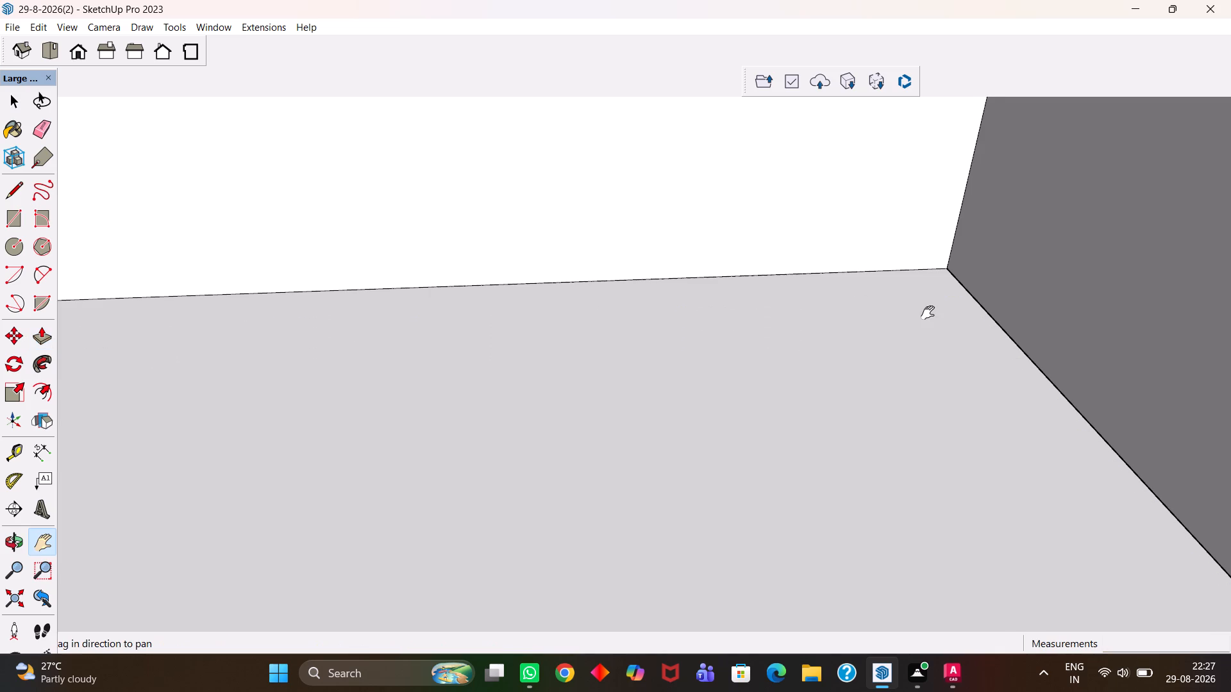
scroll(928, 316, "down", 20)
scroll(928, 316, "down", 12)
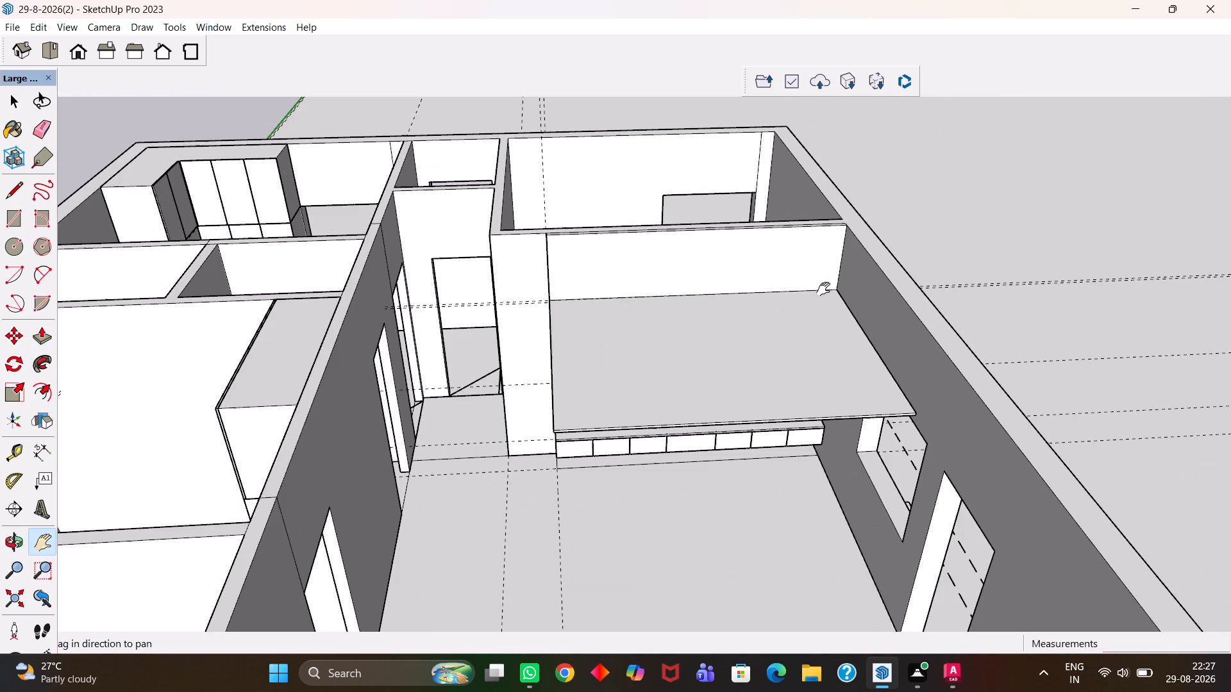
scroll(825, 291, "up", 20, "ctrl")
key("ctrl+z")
Push/Pull the thin strip 6" out from the raised wall section to form a shelf.
key("space")
left_click(843, 268)
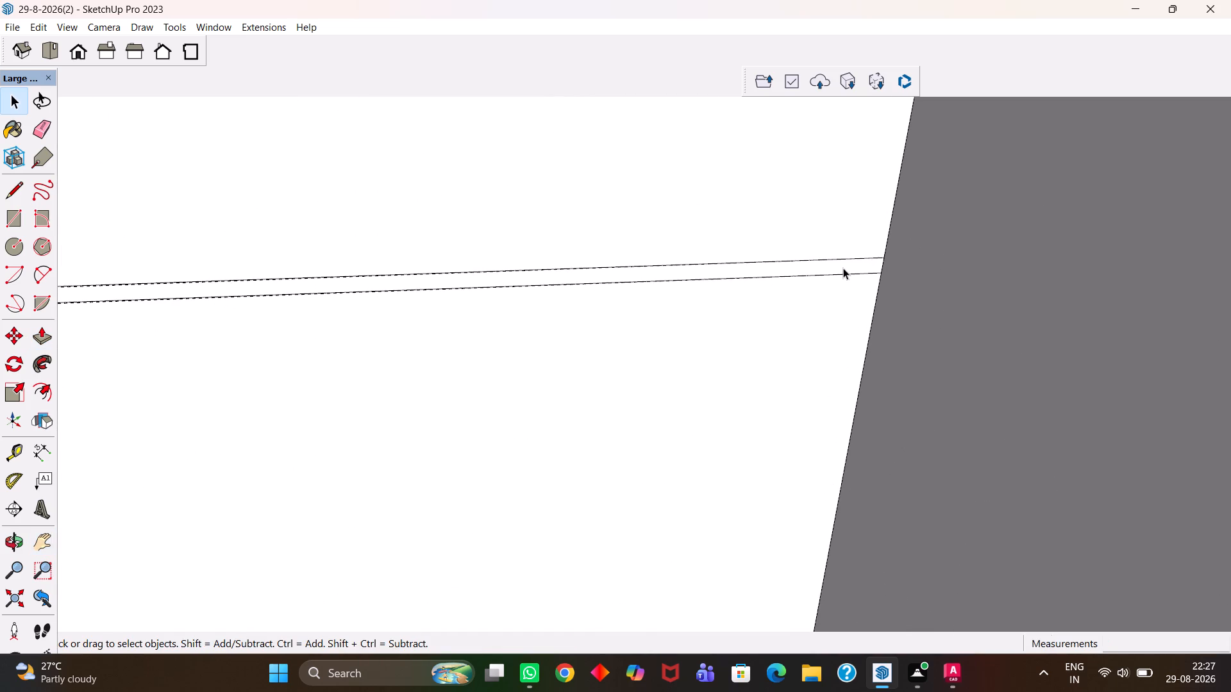
key("p")
left_click(843, 268)
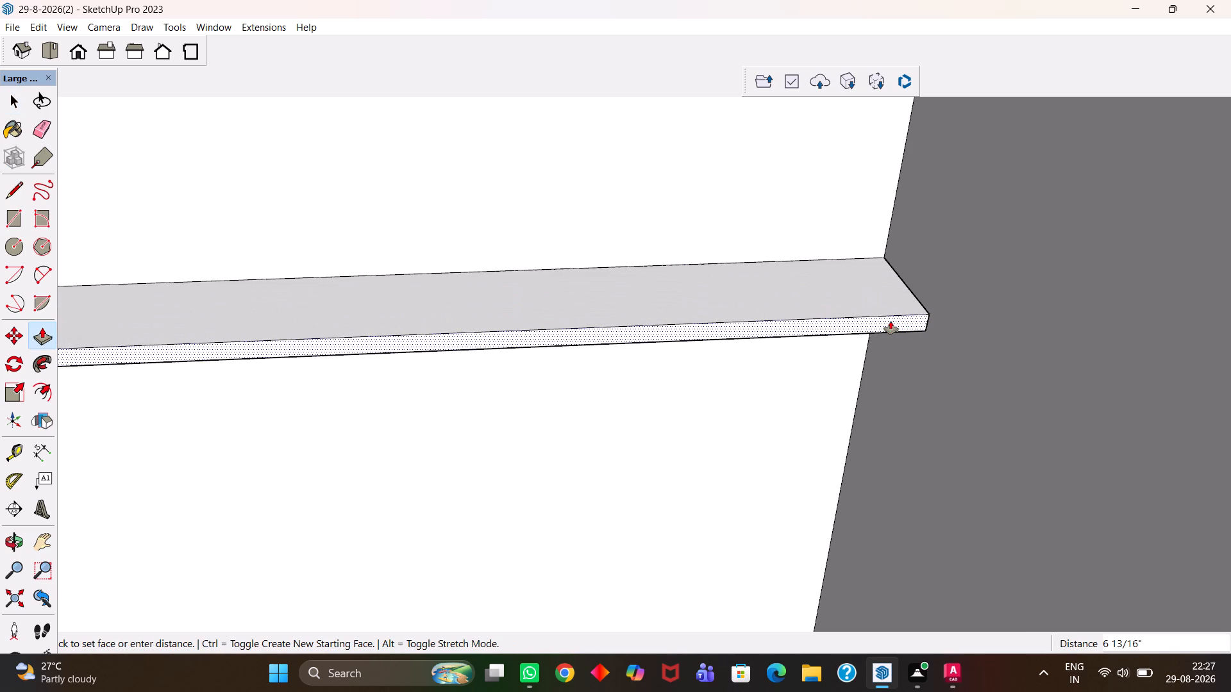
key("4")
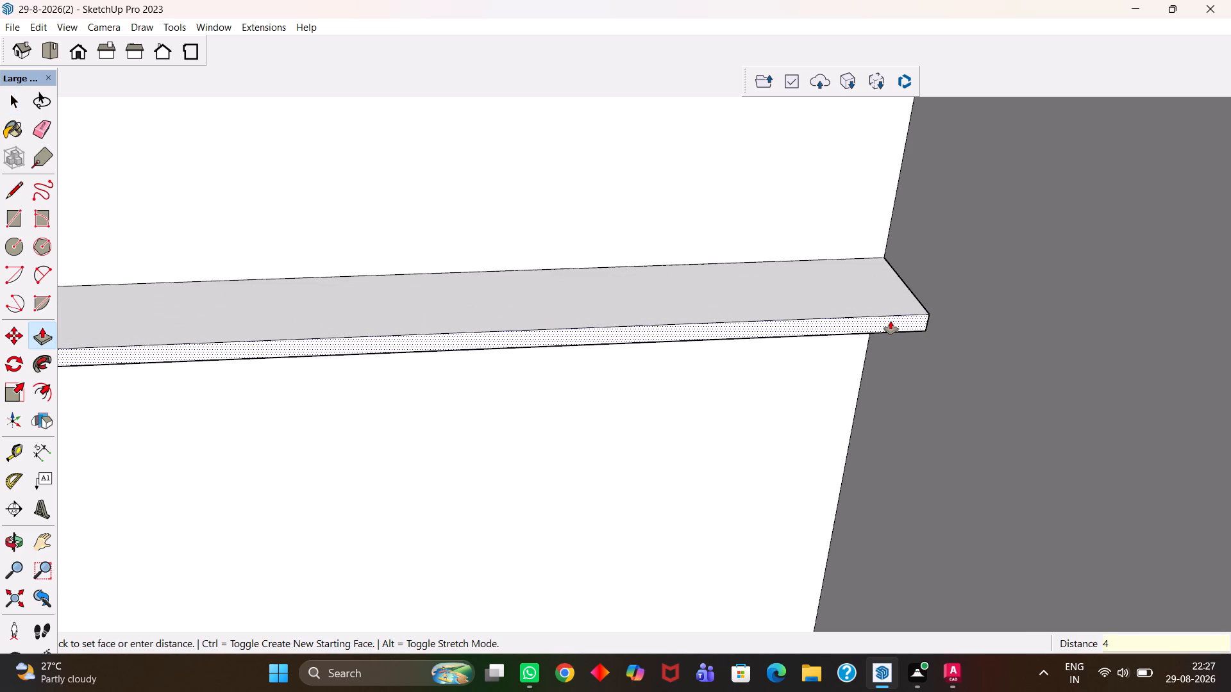
key("BackSpace")
type("6\"")
key("Return")
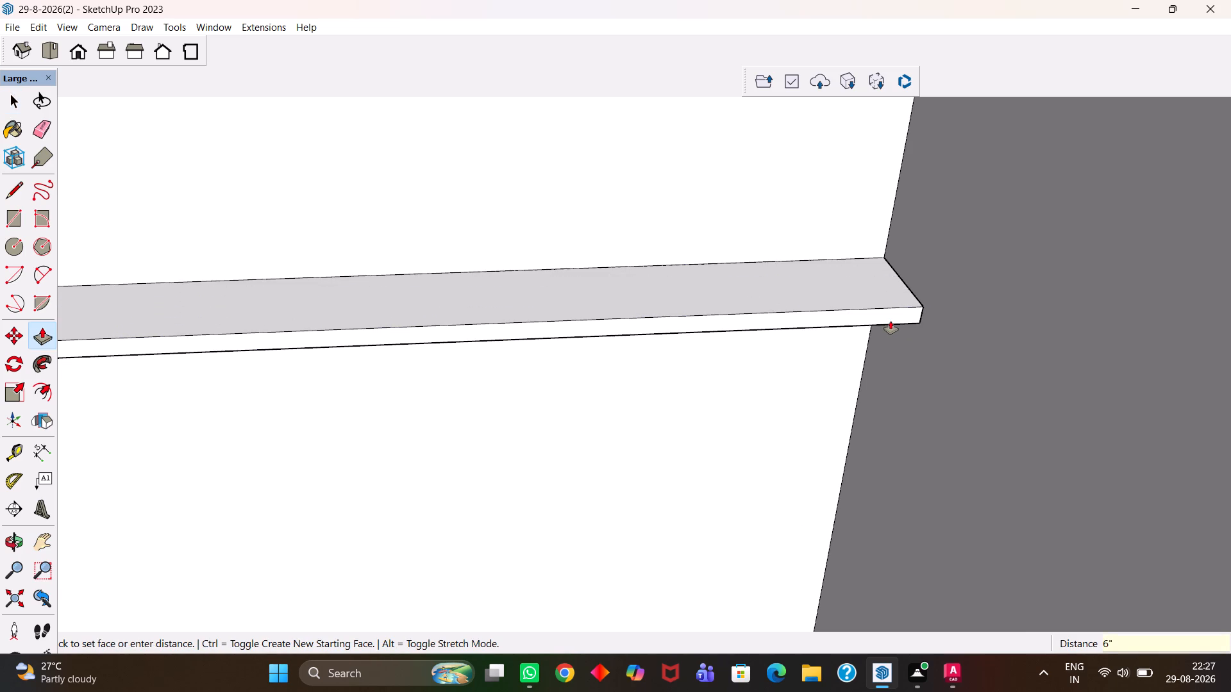
Examine the shelf's position and depth above the cabinet from several angles and distances.
key("h")
scroll(860, 315, "down", 19)
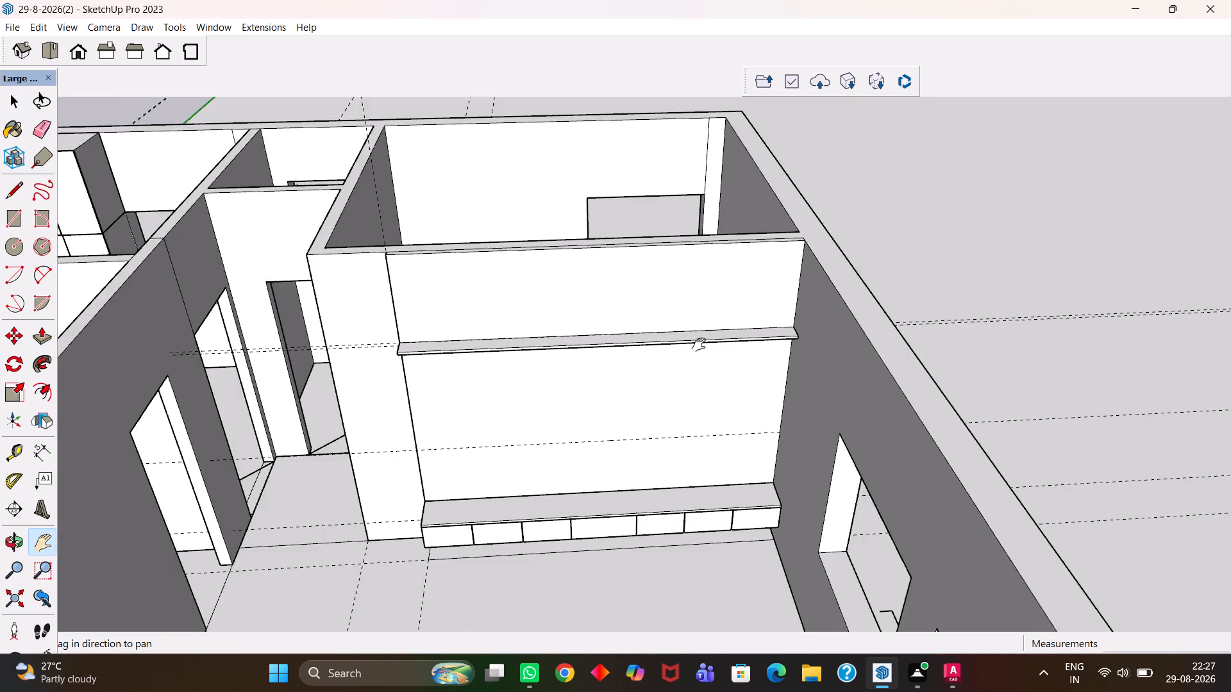
scroll(687, 345, "up", 12)
scroll(768, 327, "down", 12)
key("h")
scroll(802, 350, "up", 1)
middle_click_drag(802, 352, 743, 379)
scroll(743, 379, "up", 4)
scroll(731, 375, "down", 3)
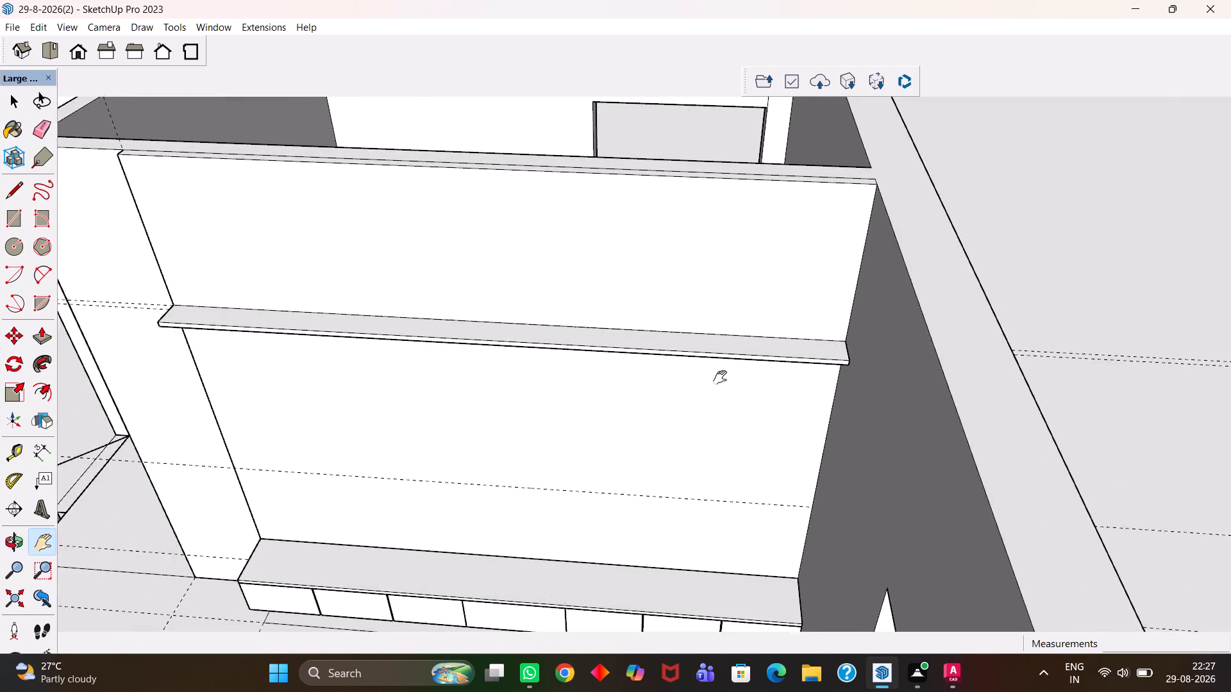
scroll(720, 377, "down", 4)
key("h")
left_click_drag(535, 346, 637, 341)
middle_click_drag(583, 381, 639, 383)
scroll(629, 388, "up", 4)
scroll(639, 383, "down", 5)
scroll(627, 409, "up", 2)
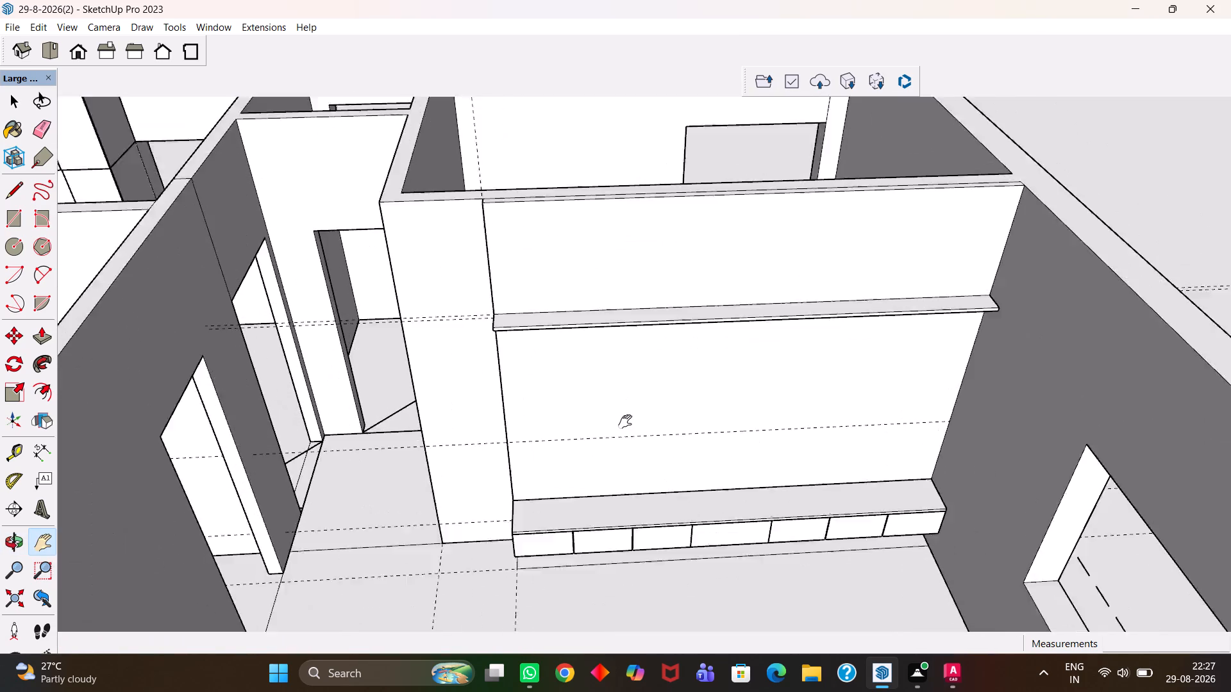
scroll(625, 422, "up", 5)
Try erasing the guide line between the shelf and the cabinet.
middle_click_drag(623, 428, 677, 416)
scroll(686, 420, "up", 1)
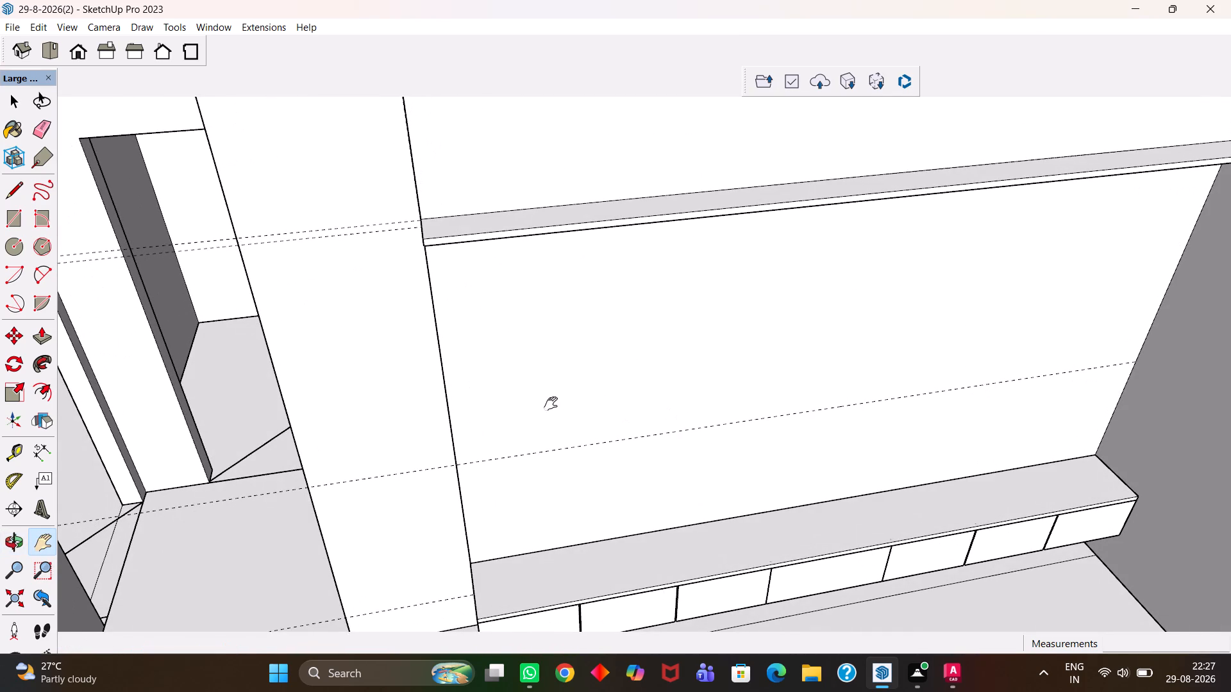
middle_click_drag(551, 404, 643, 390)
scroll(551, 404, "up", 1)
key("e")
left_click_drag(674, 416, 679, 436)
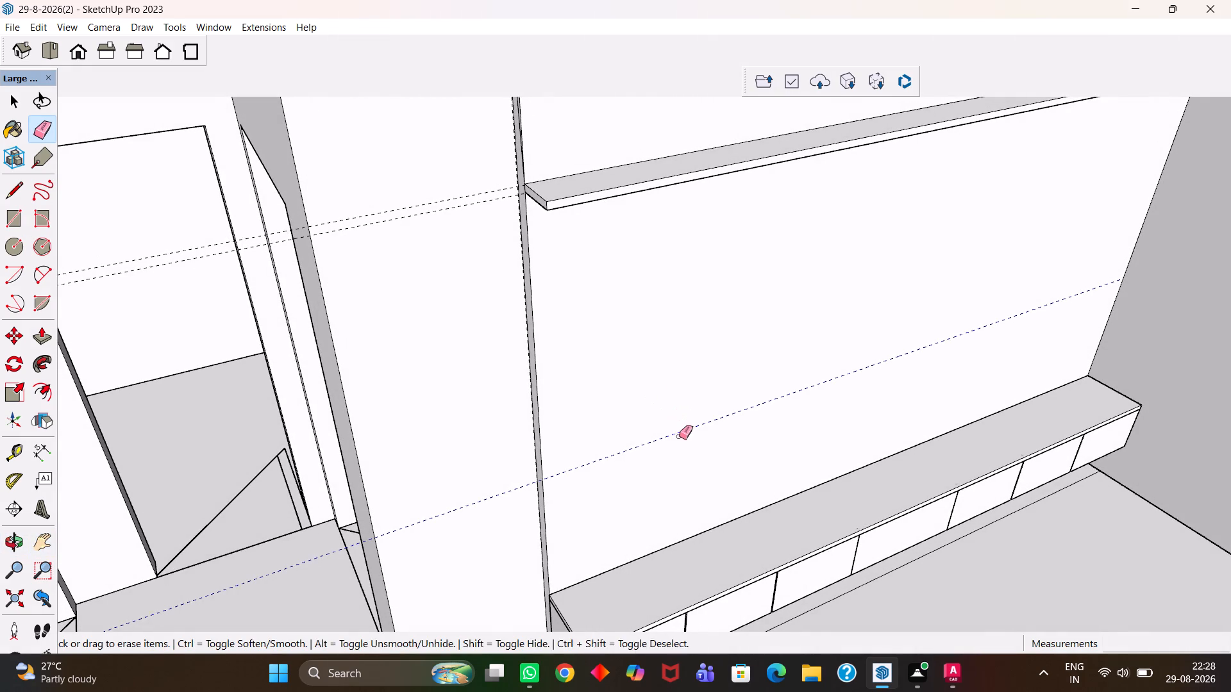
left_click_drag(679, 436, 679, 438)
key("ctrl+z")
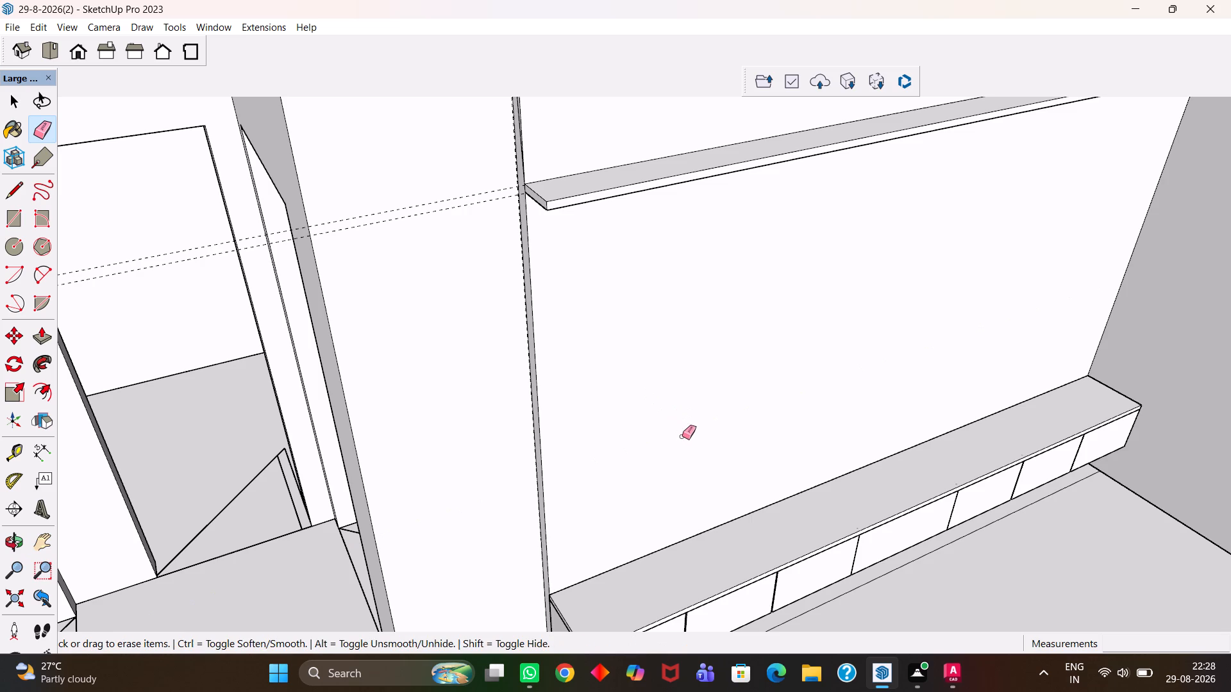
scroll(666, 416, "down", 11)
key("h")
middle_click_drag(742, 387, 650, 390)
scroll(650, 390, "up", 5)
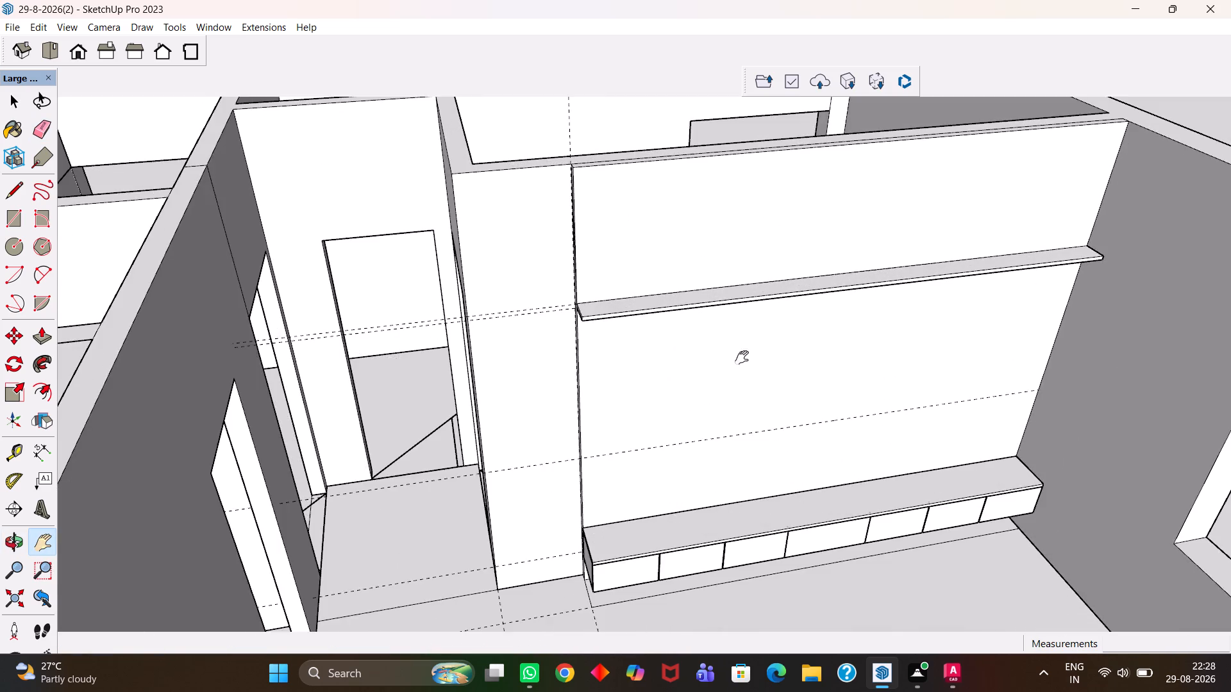
Examine the wall unit's shelf, cabinet and surrounding walls from several angles and distances.
left_click_drag(816, 343, 509, 306)
scroll(641, 292, "down", 4)
middle_click_drag(685, 338, 623, 369)
scroll(623, 369, "up", 1)
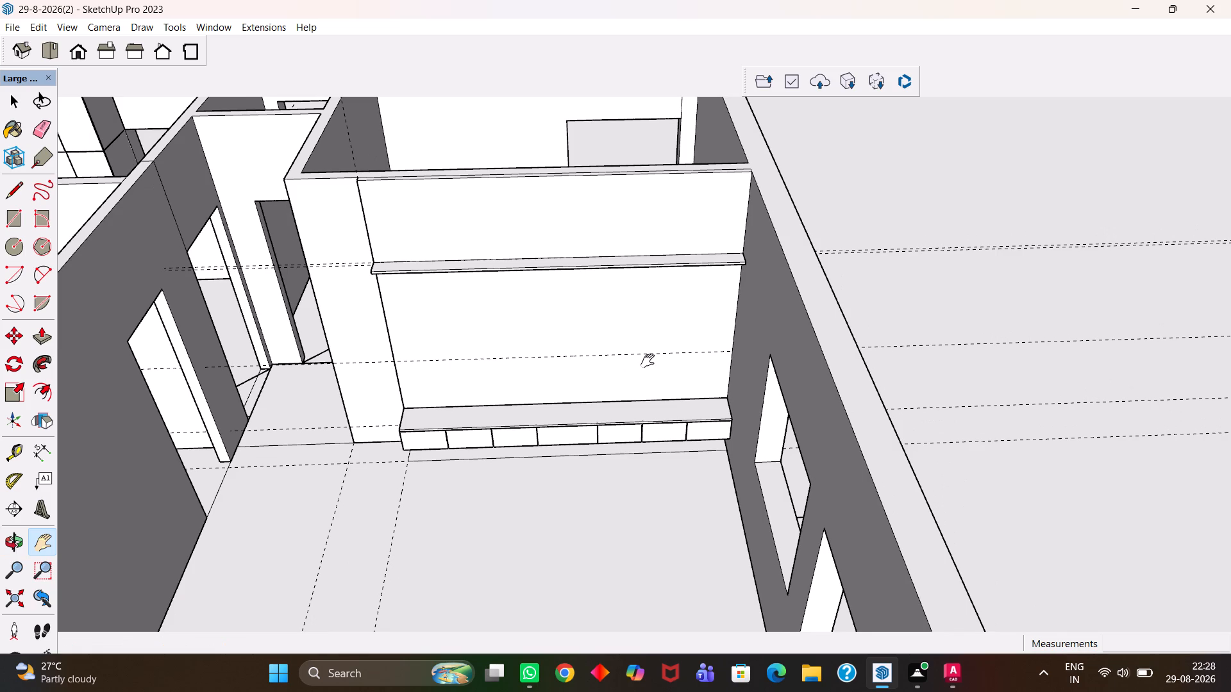
scroll(648, 360, "up", 2)
scroll(648, 360, "down", 3)
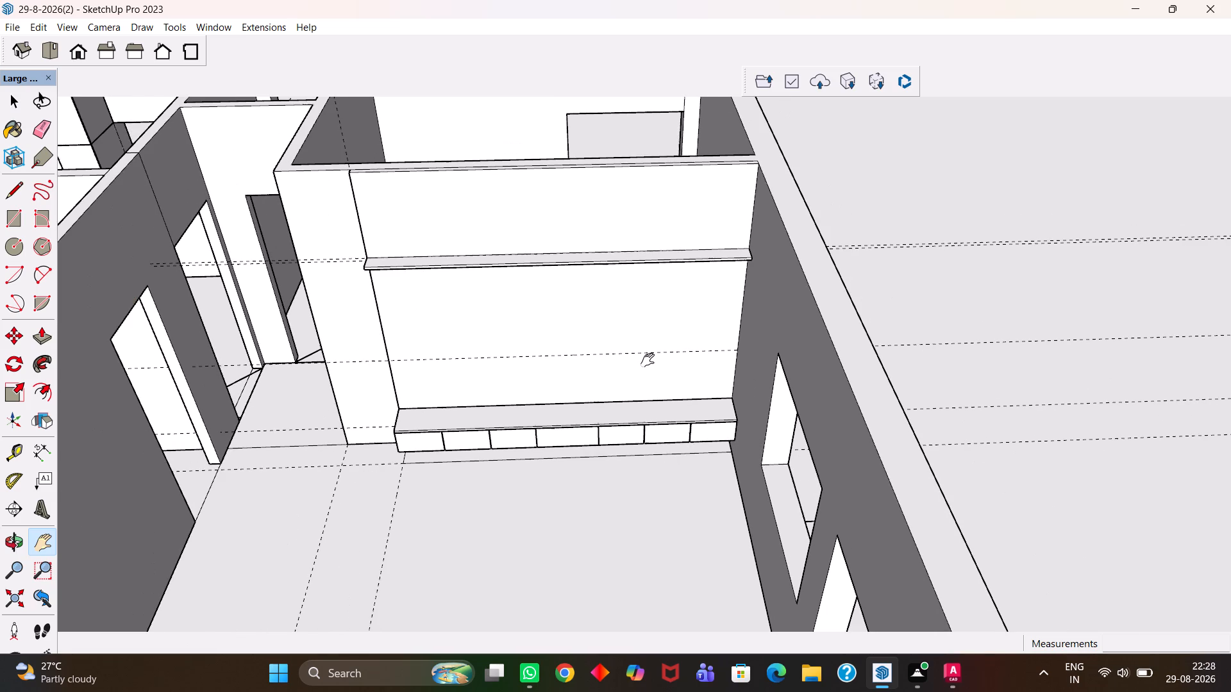
scroll(648, 360, "down", 1)
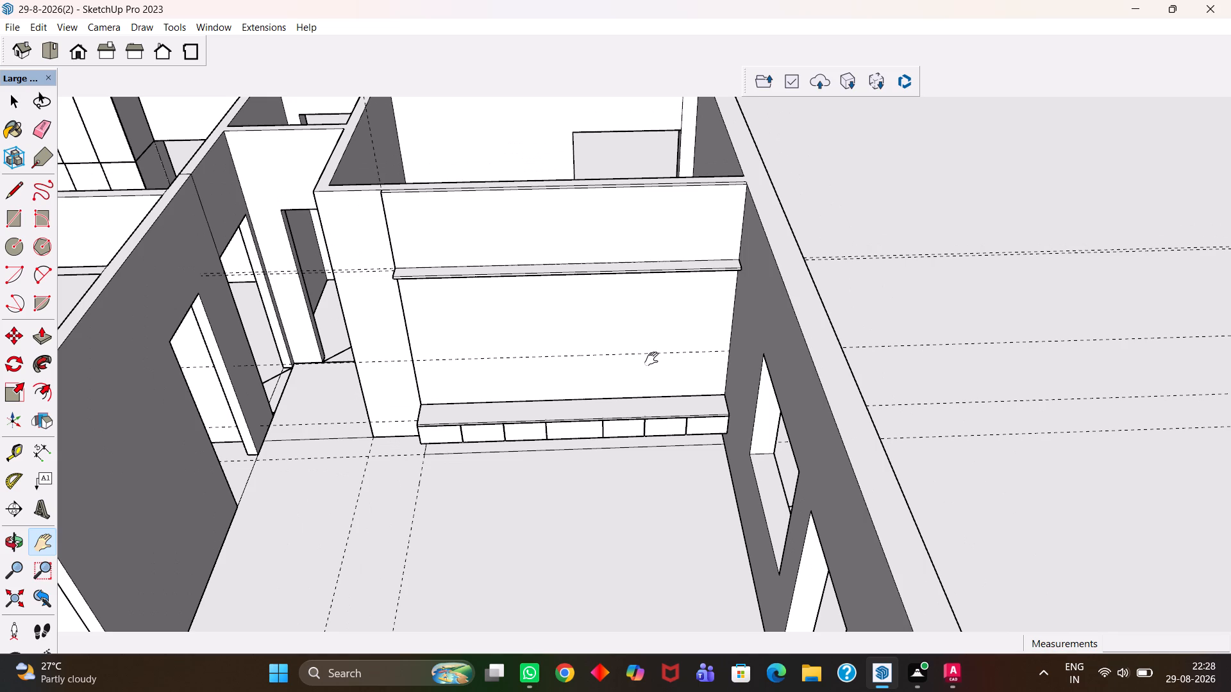
key("h")
scroll(521, 361, "up", 15)
scroll(523, 340, "down", 6)
middle_click_drag(492, 349, 545, 305)
scroll(504, 349, "up", 1)
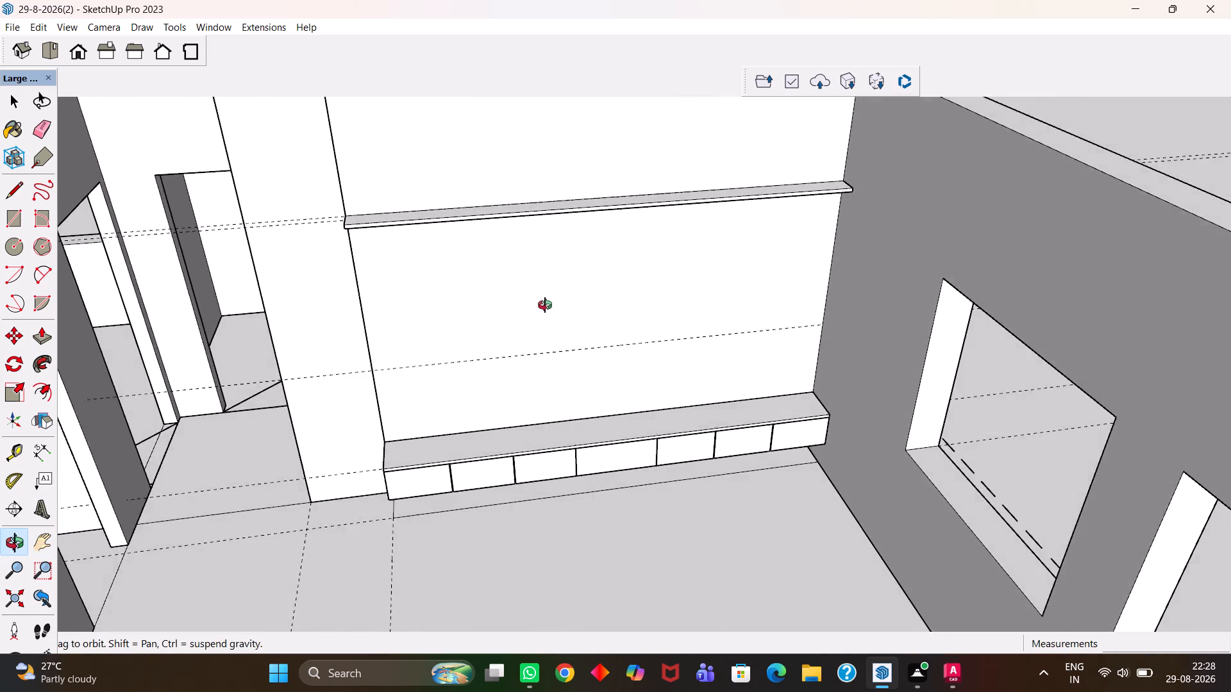
middle_click_drag(545, 305, 542, 306)
scroll(544, 306, "up", 4)
key("h")
scroll(542, 306, "down", 7)
scroll(625, 320, "up", 4)
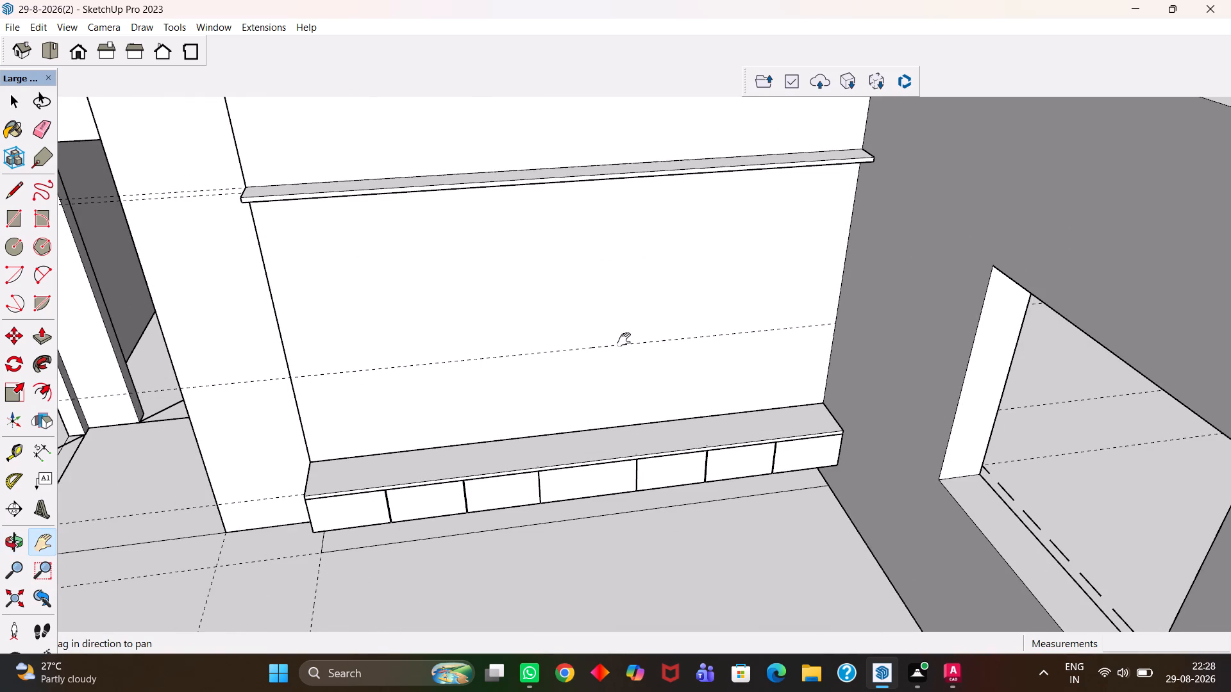
key("h")
scroll(564, 427, "down", 5)
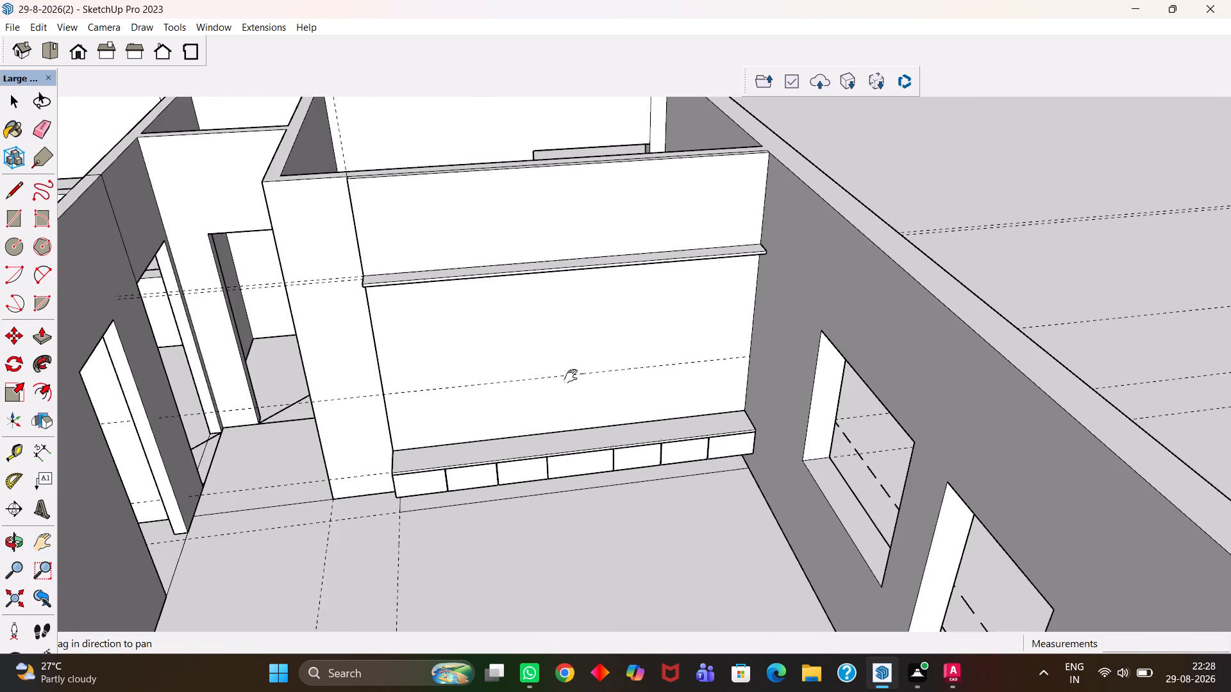
middle_click_drag(578, 345, 562, 340)
scroll(583, 374, "up", 3)
scroll(558, 345, "down", 5)
middle_click_drag(623, 377, 574, 386)
scroll(589, 401, "up", 1)
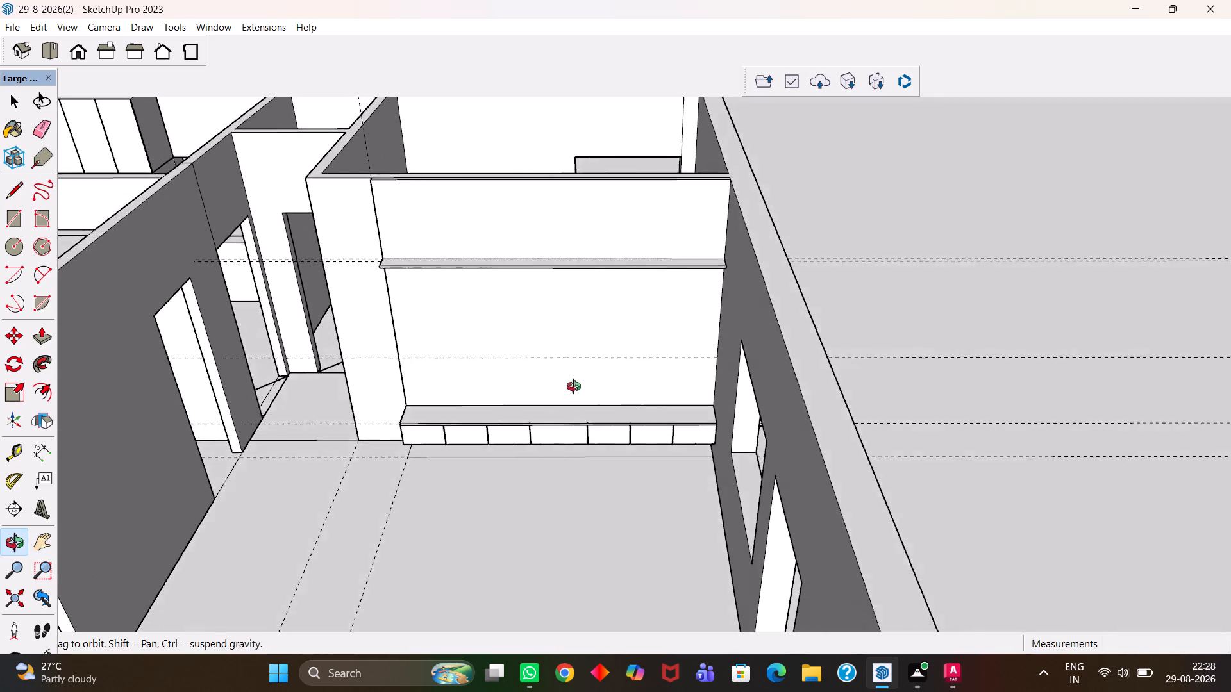
middle_click_drag(574, 386, 589, 388)
scroll(592, 386, "up", 1)
left_click_drag(587, 366, 660, 467)
scroll(666, 467, "down", 4)
scroll(590, 421, "up", 4)
scroll(778, 406, "up", 1)
scroll(347, 423, "up", 4)
scroll(554, 402, "down", 6)
scroll(538, 403, "up", 1)
middle_click_drag(539, 406, 612, 399)
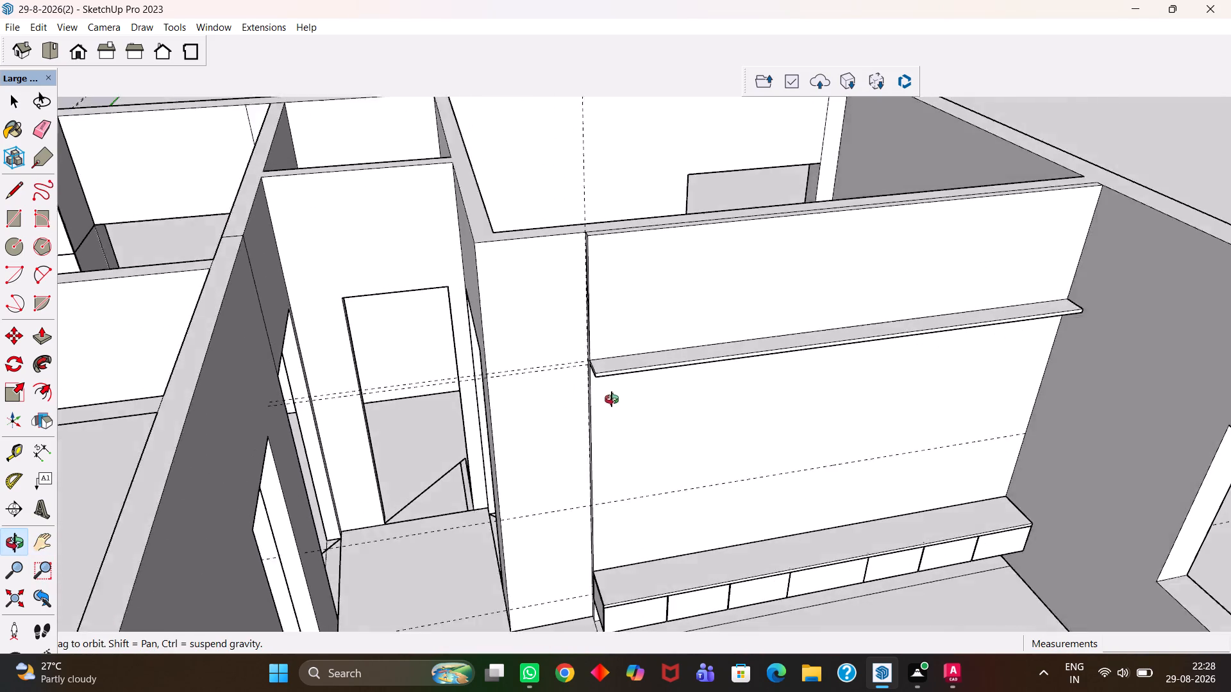
middle_click_drag(612, 399, 628, 393)
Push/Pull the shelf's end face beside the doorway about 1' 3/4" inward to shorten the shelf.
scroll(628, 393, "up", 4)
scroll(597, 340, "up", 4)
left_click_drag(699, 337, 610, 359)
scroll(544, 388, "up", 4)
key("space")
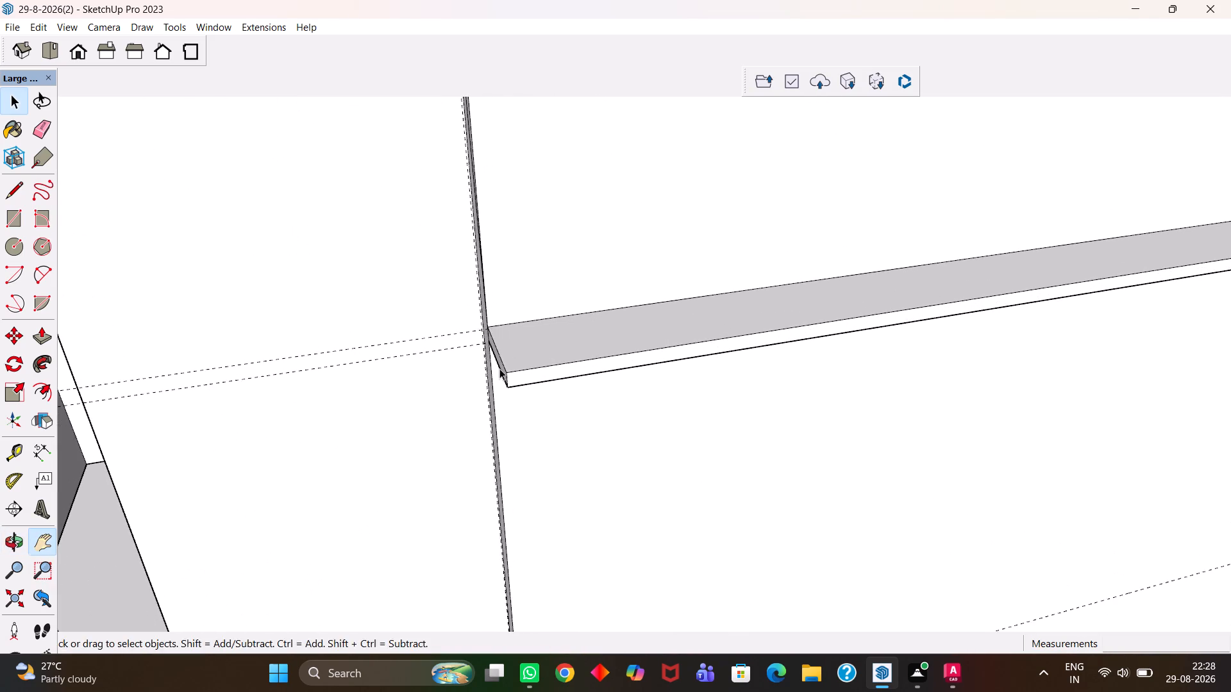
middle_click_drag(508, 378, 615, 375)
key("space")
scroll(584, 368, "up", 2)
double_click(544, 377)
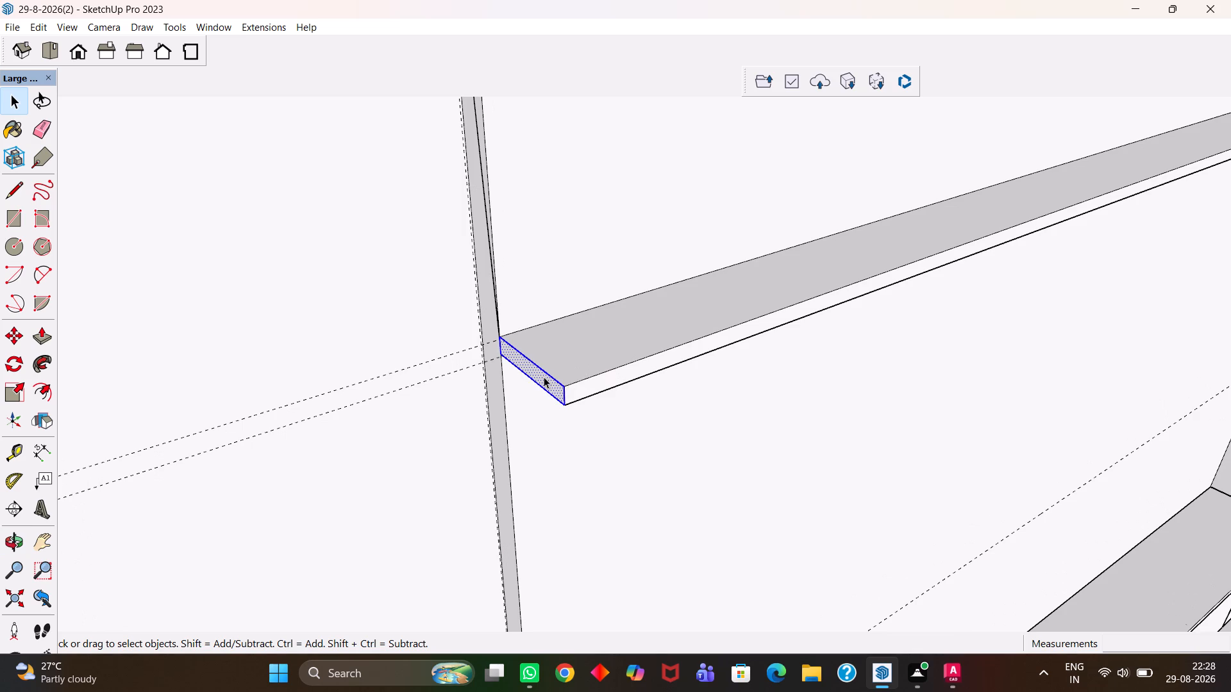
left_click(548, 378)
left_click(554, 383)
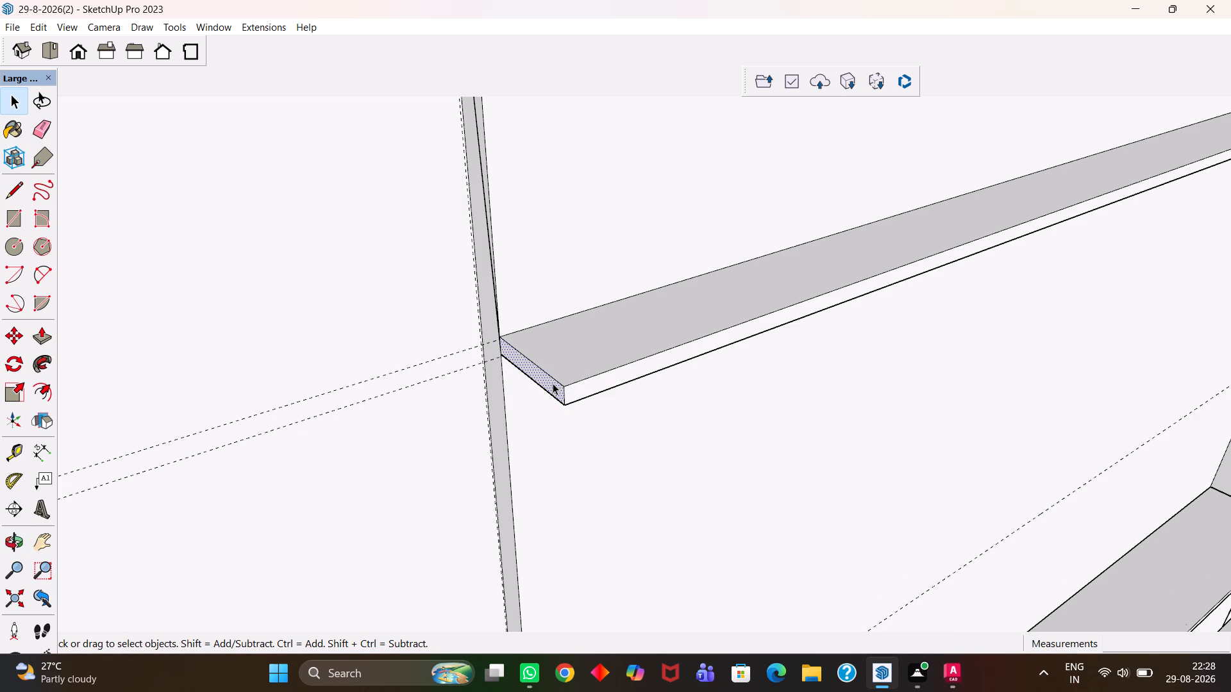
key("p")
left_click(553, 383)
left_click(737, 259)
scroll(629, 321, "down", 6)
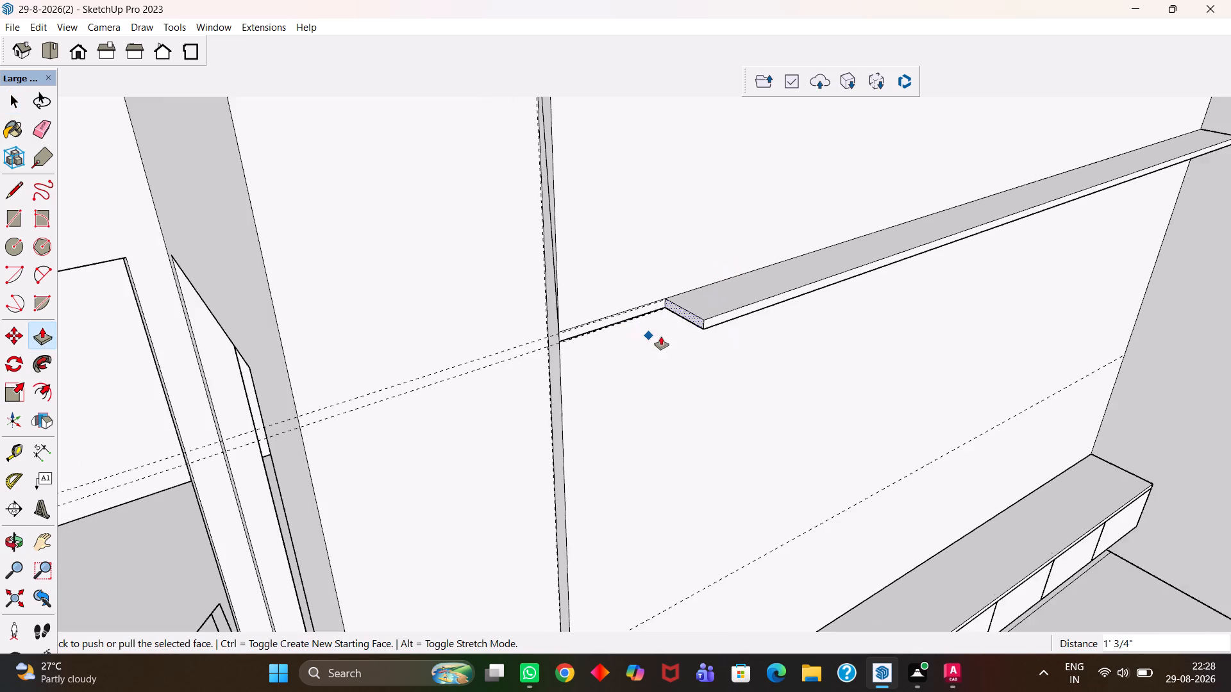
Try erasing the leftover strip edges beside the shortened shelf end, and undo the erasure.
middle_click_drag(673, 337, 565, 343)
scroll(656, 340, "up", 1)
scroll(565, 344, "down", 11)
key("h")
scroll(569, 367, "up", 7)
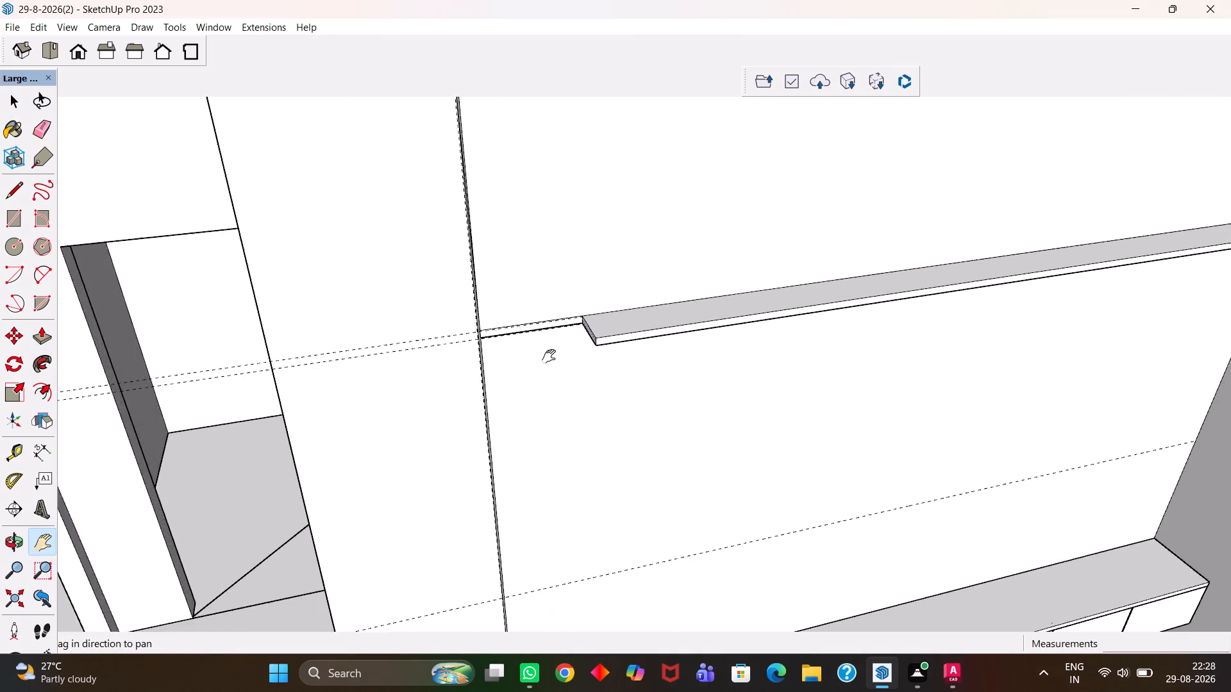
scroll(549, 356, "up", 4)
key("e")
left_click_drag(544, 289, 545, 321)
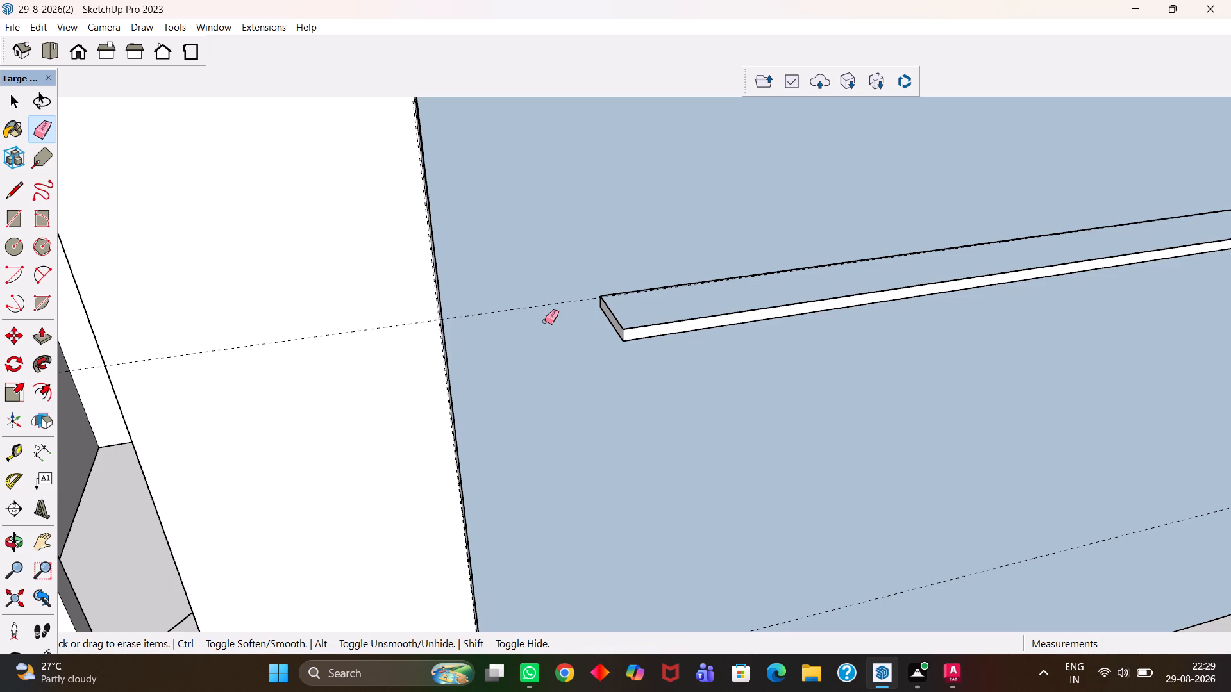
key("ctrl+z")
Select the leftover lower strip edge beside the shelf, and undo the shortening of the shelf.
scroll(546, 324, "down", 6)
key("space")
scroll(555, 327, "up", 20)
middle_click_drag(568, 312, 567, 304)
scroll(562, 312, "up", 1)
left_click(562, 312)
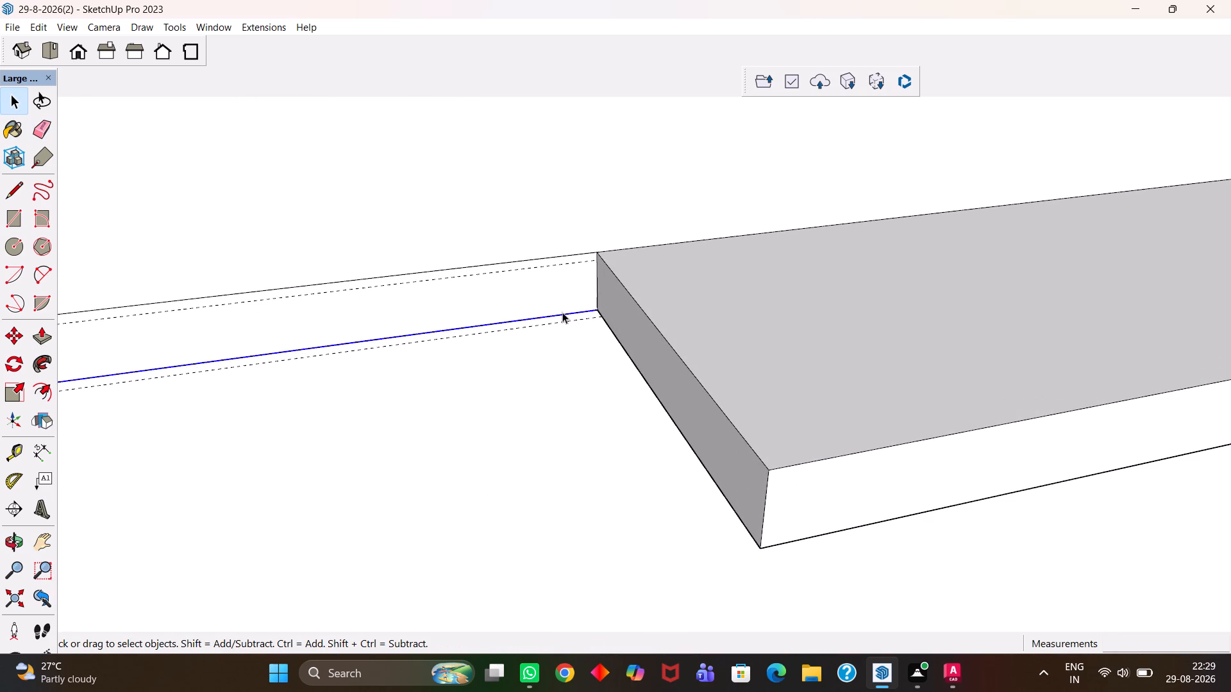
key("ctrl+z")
Erase the two guide lines running lengthwise across the large room's floor in front of the wall unit.
scroll(562, 312, "down", 17)
key("h")
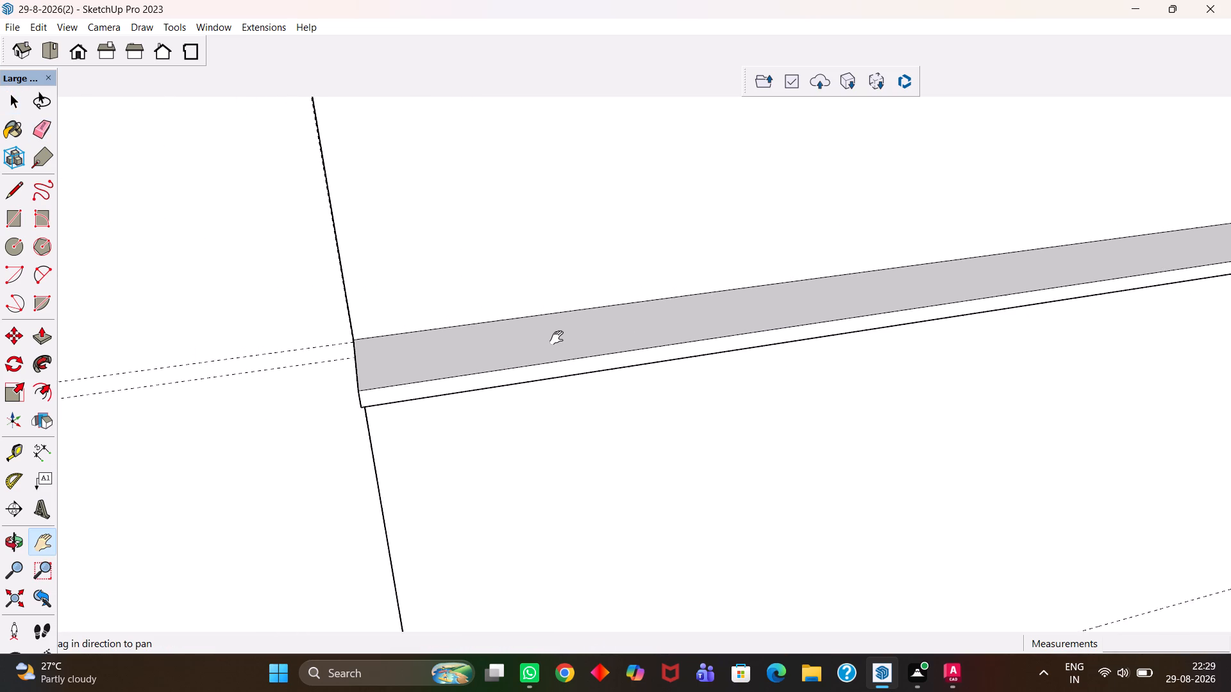
scroll(557, 338, "down", 11)
scroll(637, 370, "up", 1)
scroll(642, 393, "down", 4)
middle_click_drag(784, 492, 758, 498)
middle_click_drag(688, 486, 668, 486)
scroll(667, 486, "down", 7)
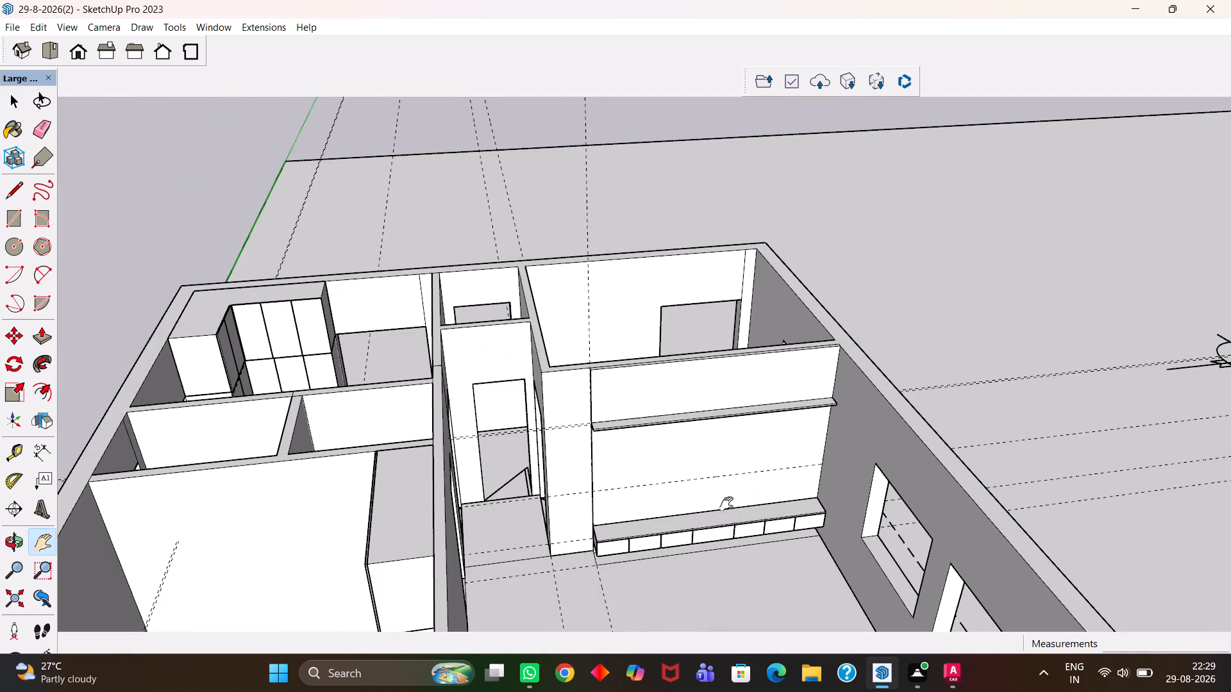
middle_click(597, 519)
scroll(599, 521, "up", 5)
middle_click_drag(692, 468, 587, 498)
scroll(569, 500, "down", 9)
left_click_drag(612, 508, 598, 352)
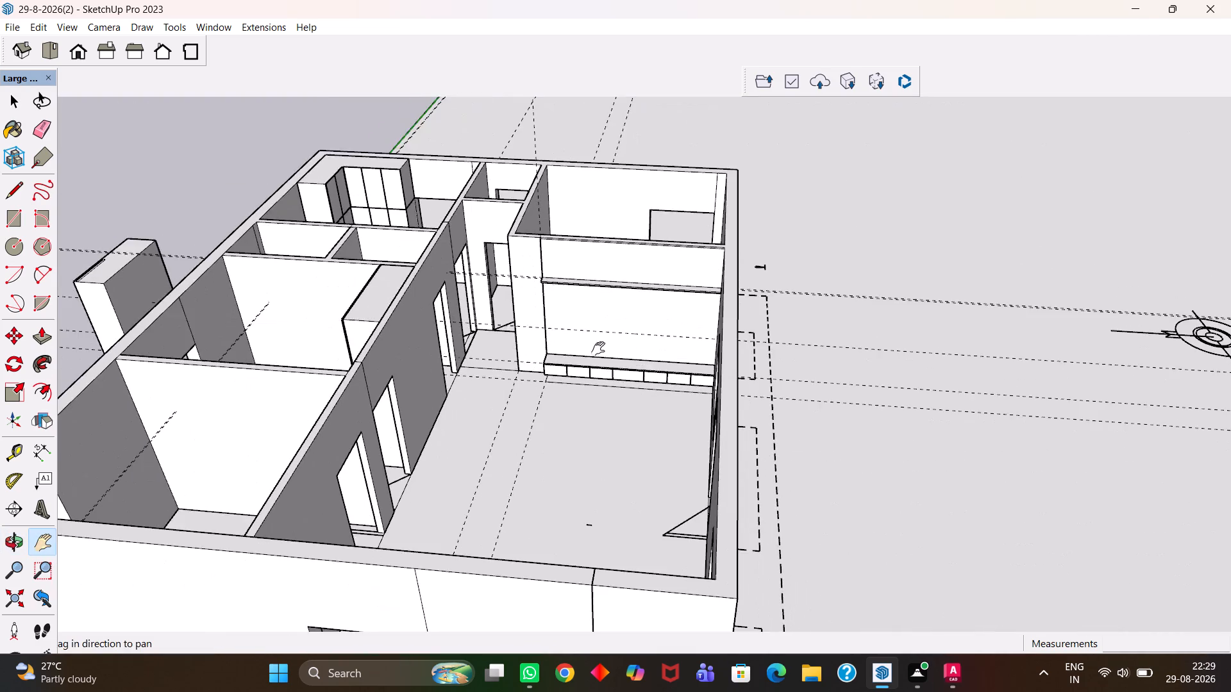
middle_click_drag(562, 367, 583, 493)
scroll(583, 493, "up", 3)
middle_click_drag(535, 458, 549, 470)
scroll(551, 470, "up", 1)
key("e")
left_click_drag(552, 470, 493, 471)
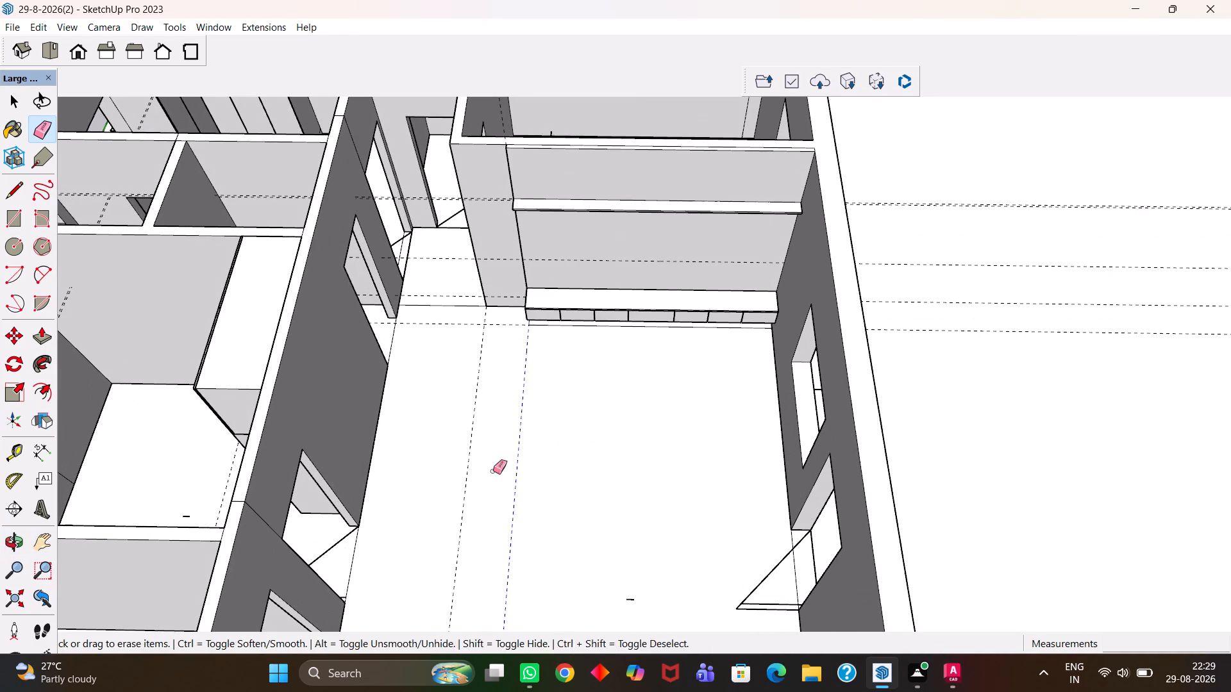
left_click_drag(493, 471, 453, 464)
Erase the horizontal guide lines that cross the wall unit and extend outside the building.
scroll(512, 390, "down", 5)
left_click_drag(900, 344, 861, 264)
left_click_drag(853, 283, 851, 363)
scroll(549, 391, "up", 5)
scroll(552, 386, "down", 6)
Examine the rooms and the overall house layout from above.
key("h")
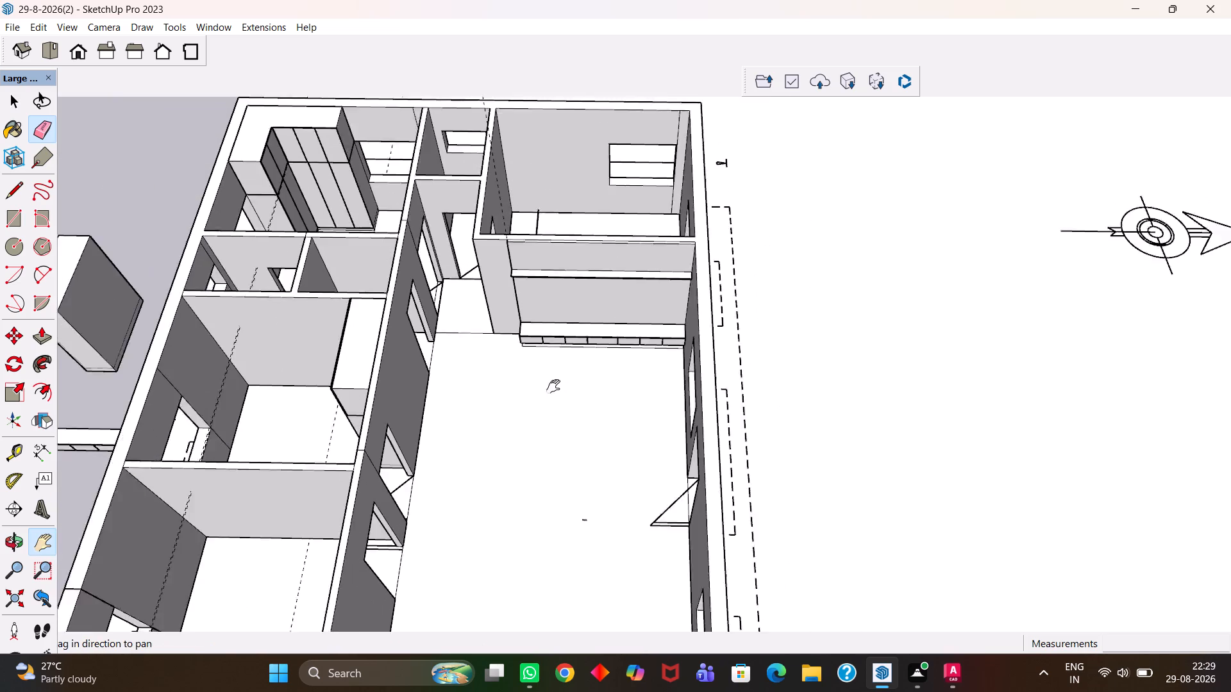
middle_click_drag(561, 414, 592, 450)
scroll(592, 450, "down", 4)
left_click_drag(637, 475, 621, 333)
scroll(595, 409, "up", 5)
middle_click_drag(582, 388, 574, 459)
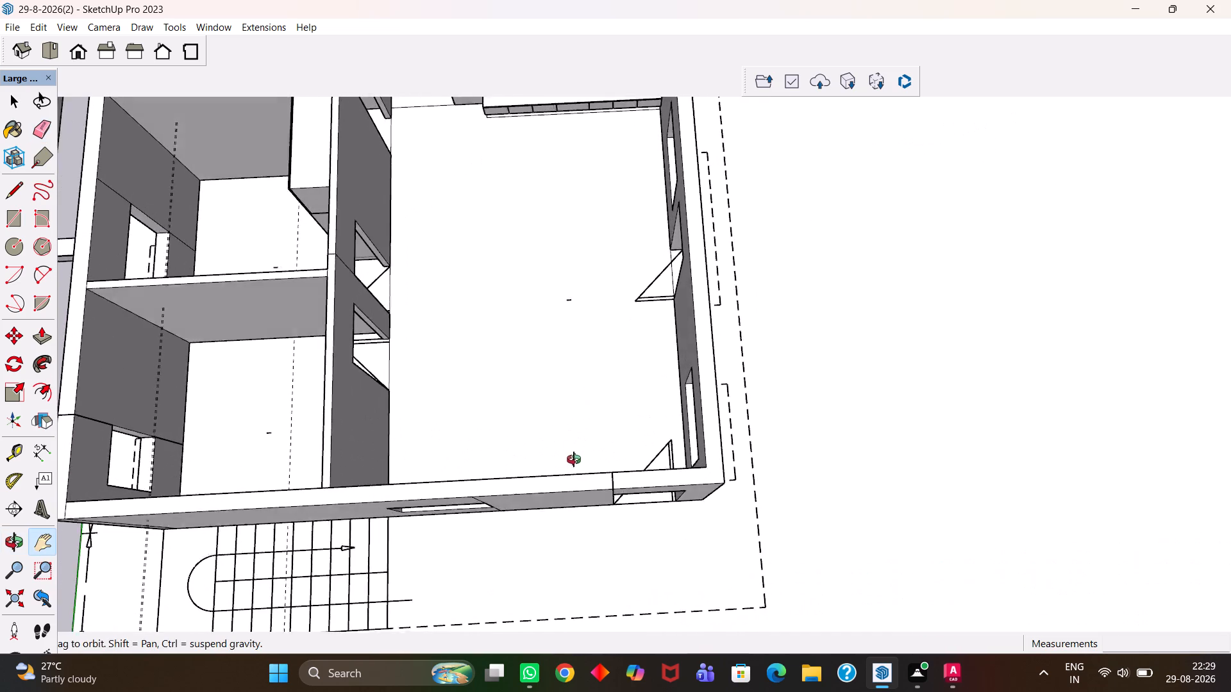
middle_click_drag(574, 459, 565, 461)
scroll(565, 461, "up", 5)
scroll(565, 461, "down", 7)
middle_click_drag(576, 488, 588, 331)
scroll(571, 450, "up", 1)
middle_click(588, 331)
middle_click_drag(584, 341, 604, 415)
scroll(605, 415, "up", 2)
left_click_drag(489, 377, 787, 385)
middle_click_drag(566, 450, 538, 518)
scroll(560, 515, "up", 1)
scroll(537, 517, "down", 6)
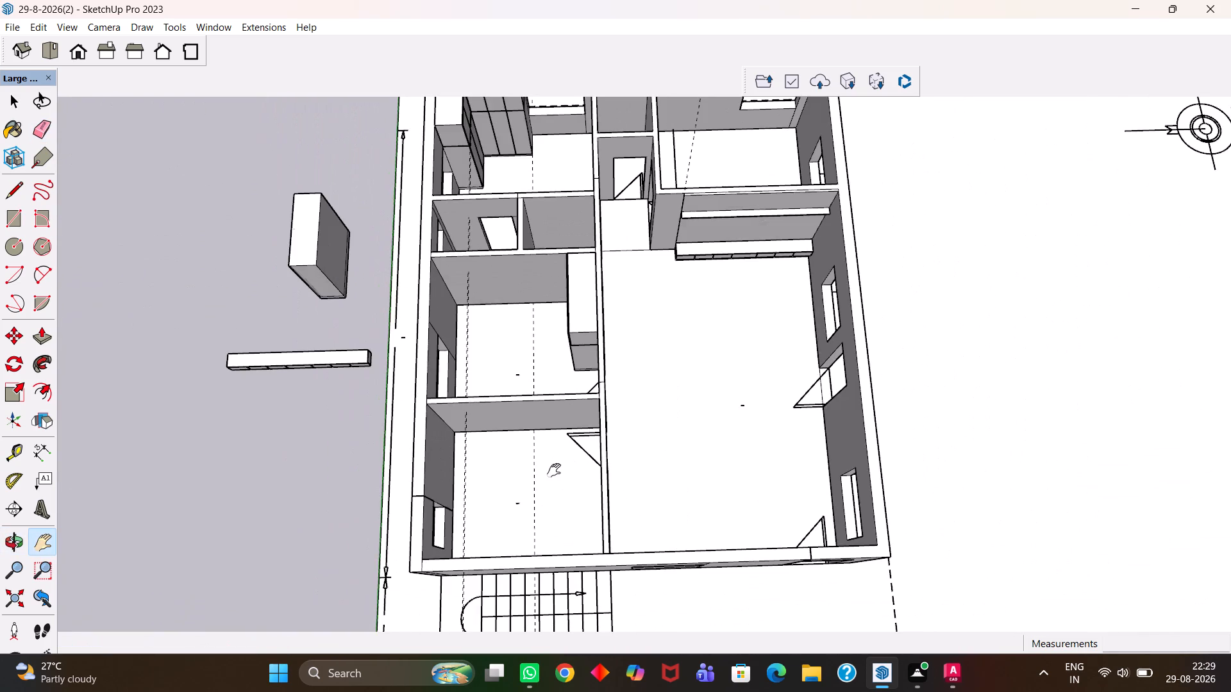
scroll(553, 459, "up", 4)
scroll(554, 452, "down", 5)
left_click_drag(716, 368, 749, 522)
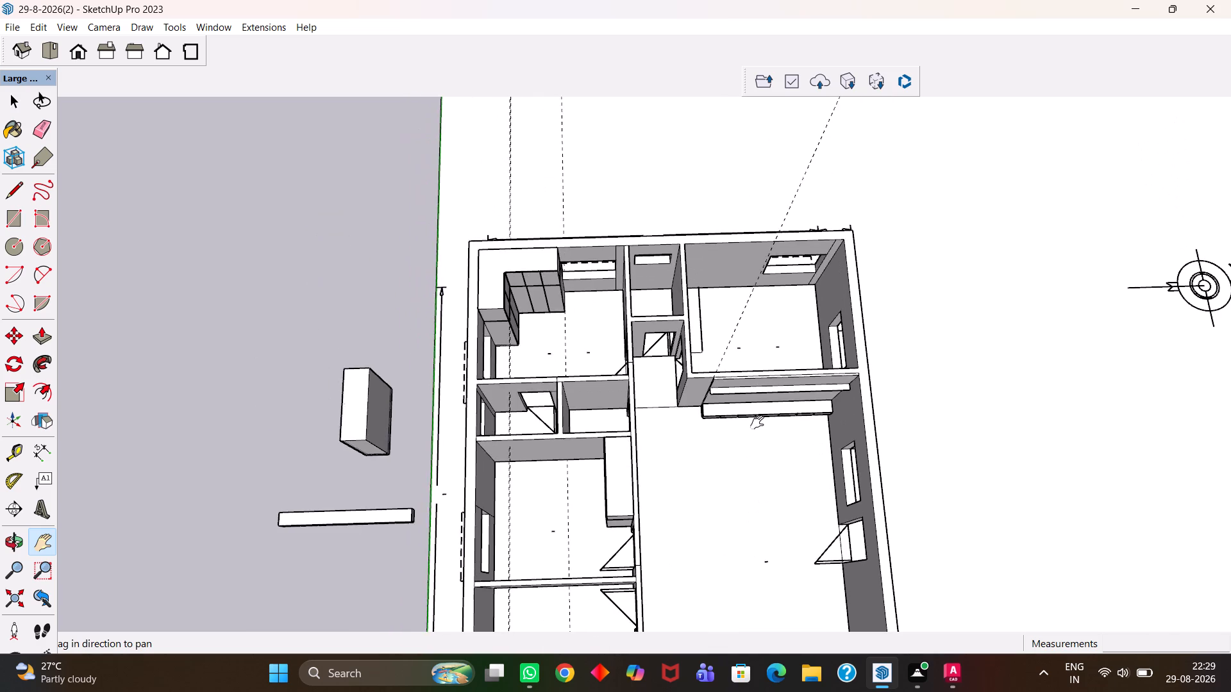
Paint the floor of the corner room with the L-shaped overhead cabinets using Basic Tile from the Tile material collection.
scroll(753, 416, "up", 3)
scroll(587, 384, "down", 6)
scroll(567, 319, "up", 10)
middle_click_drag(541, 343, 523, 358)
scroll(518, 354, "up", 1)
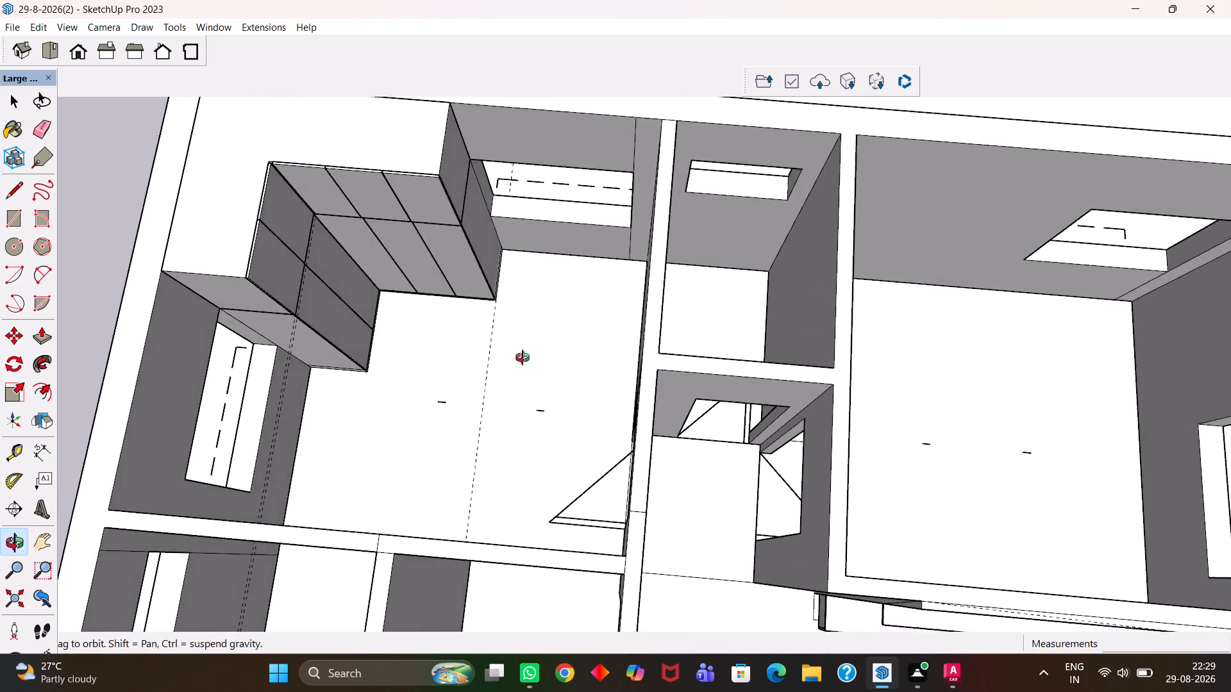
middle_click_drag(523, 358, 549, 358)
scroll(549, 358, "up", 1)
scroll(548, 361, "down", 3)
key("h")
scroll(546, 379, "up", 4)
left_click_drag(516, 390, 626, 378)
key("space")
left_click(626, 365)
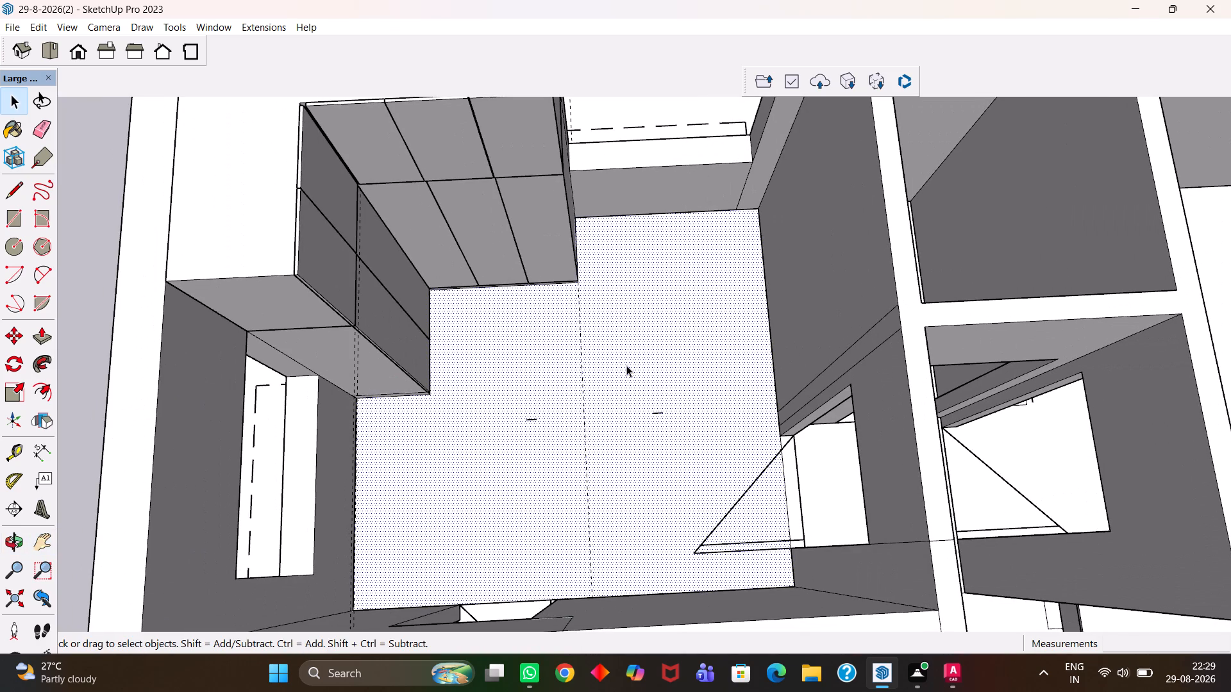
key("b")
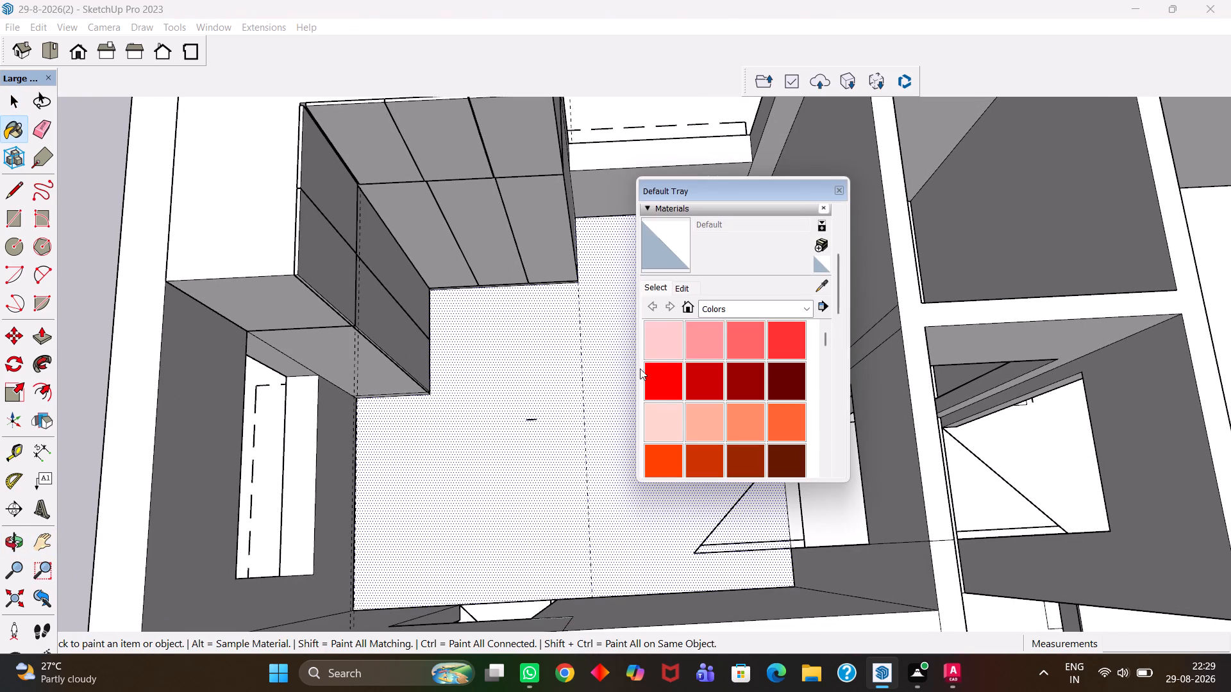
left_click(653, 285)
left_click(821, 283)
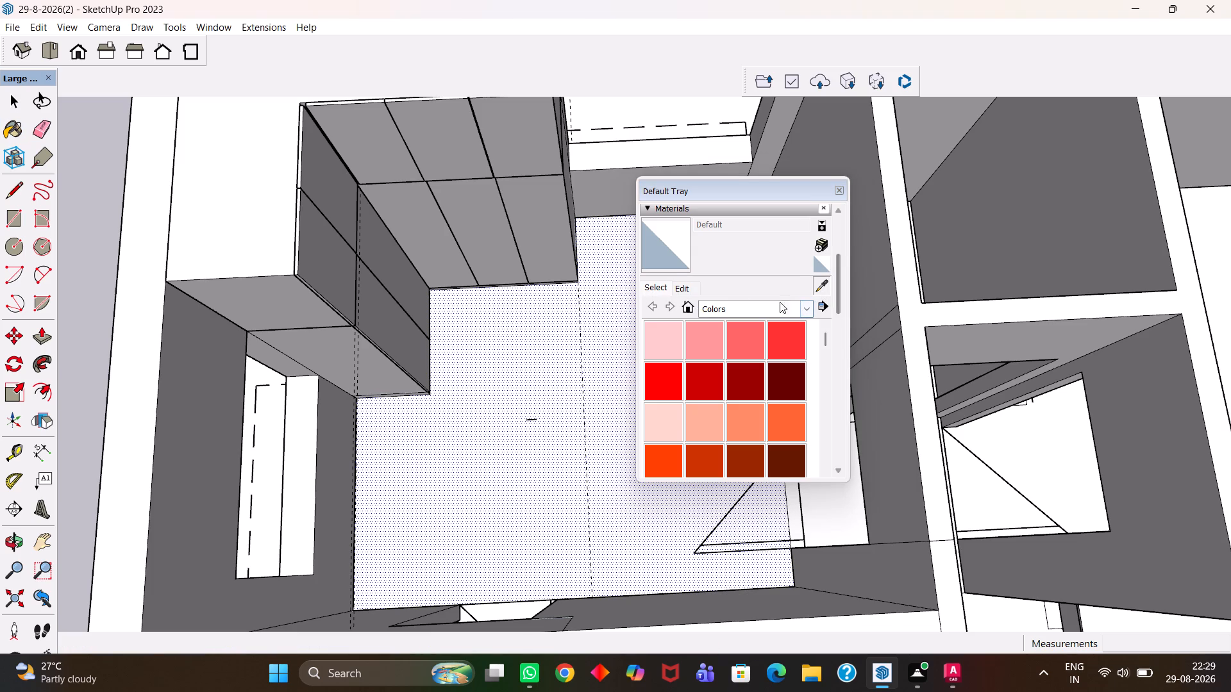
left_click(681, 293)
left_click(658, 289)
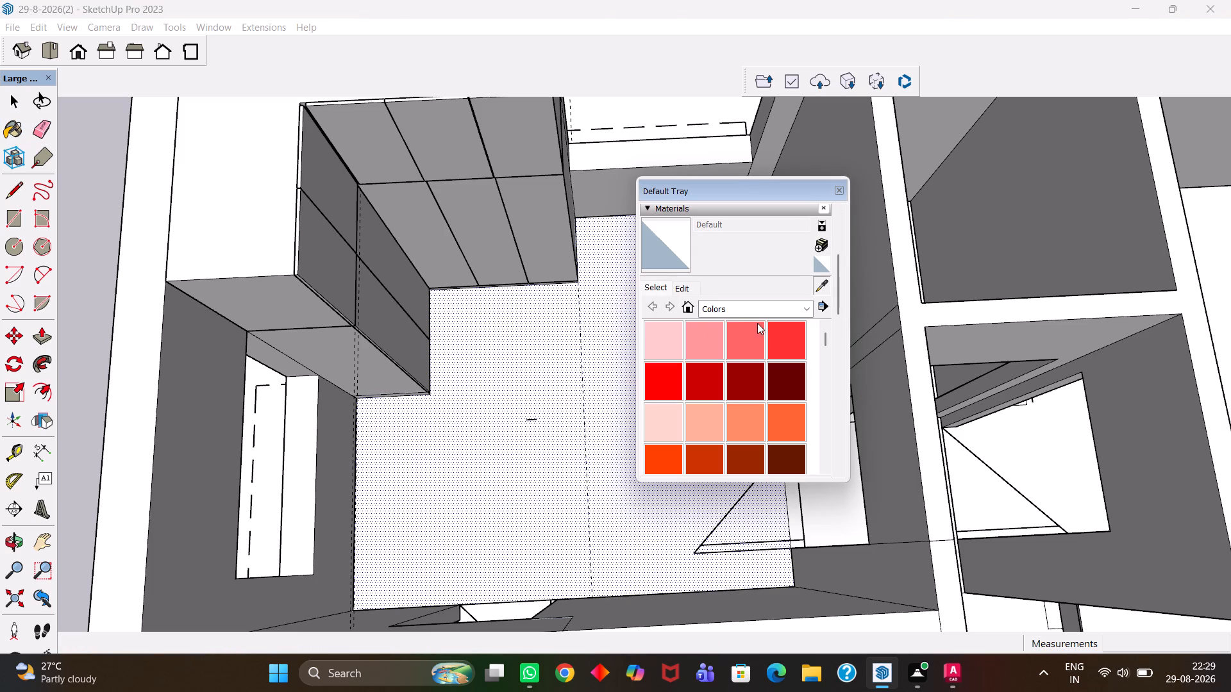
left_click(760, 313)
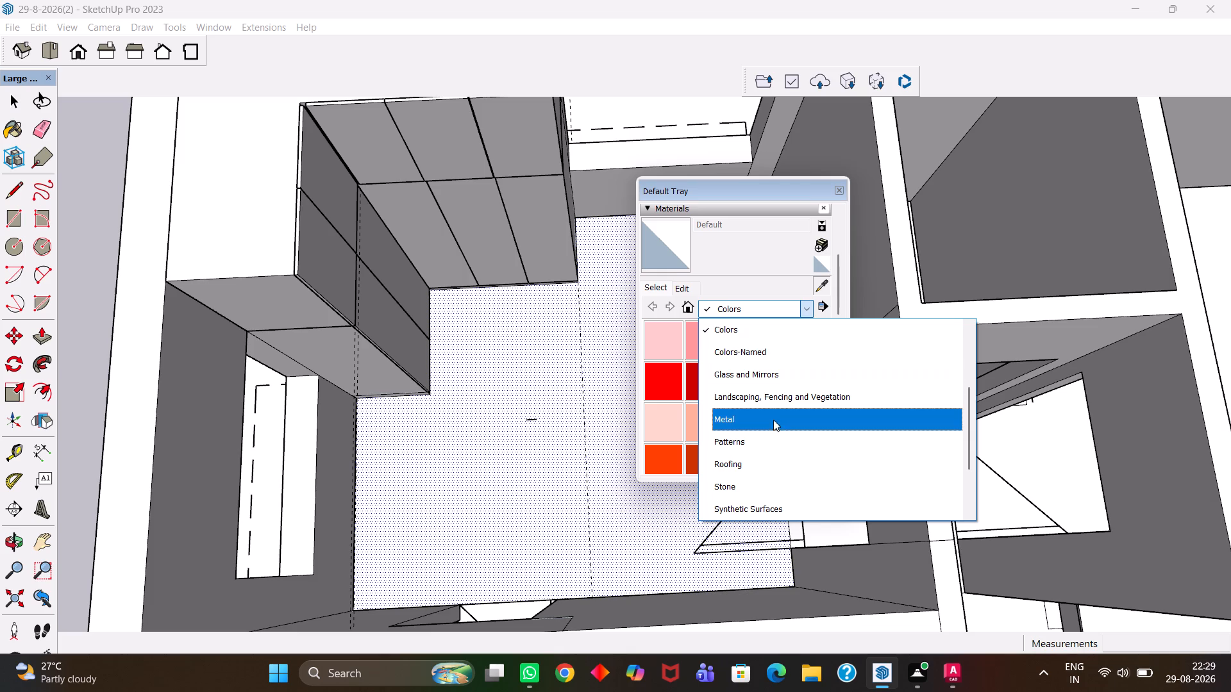
scroll(753, 369, "up", 2)
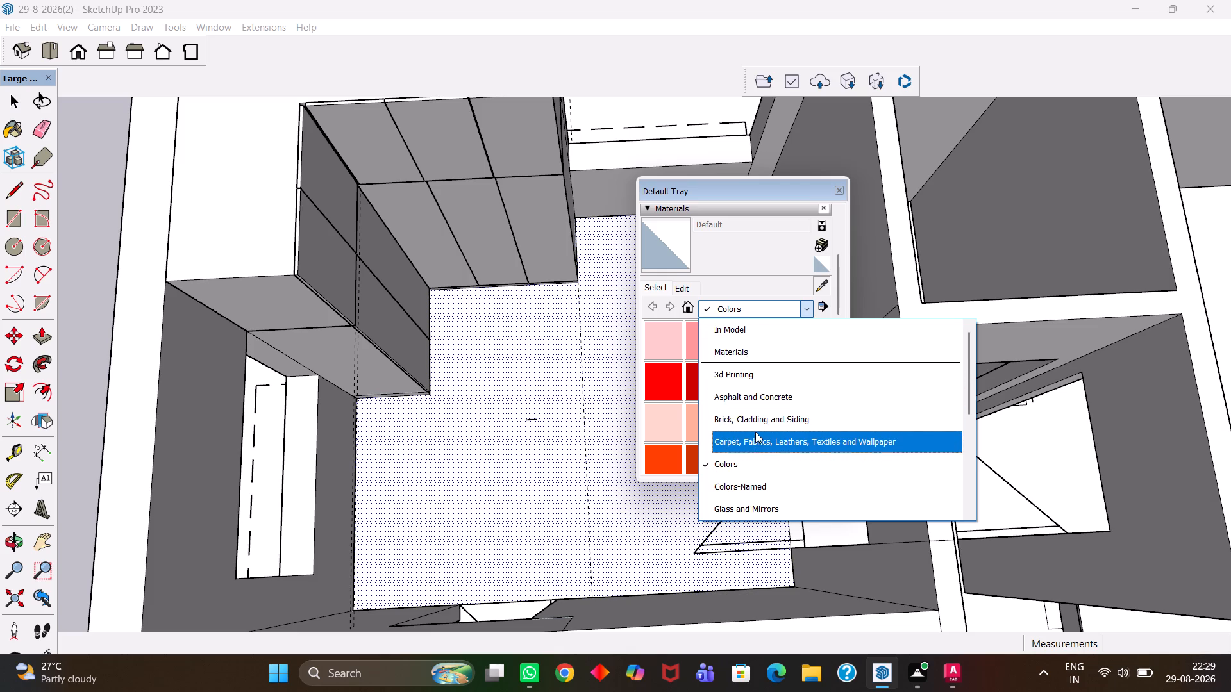
scroll(755, 432, "down", 1)
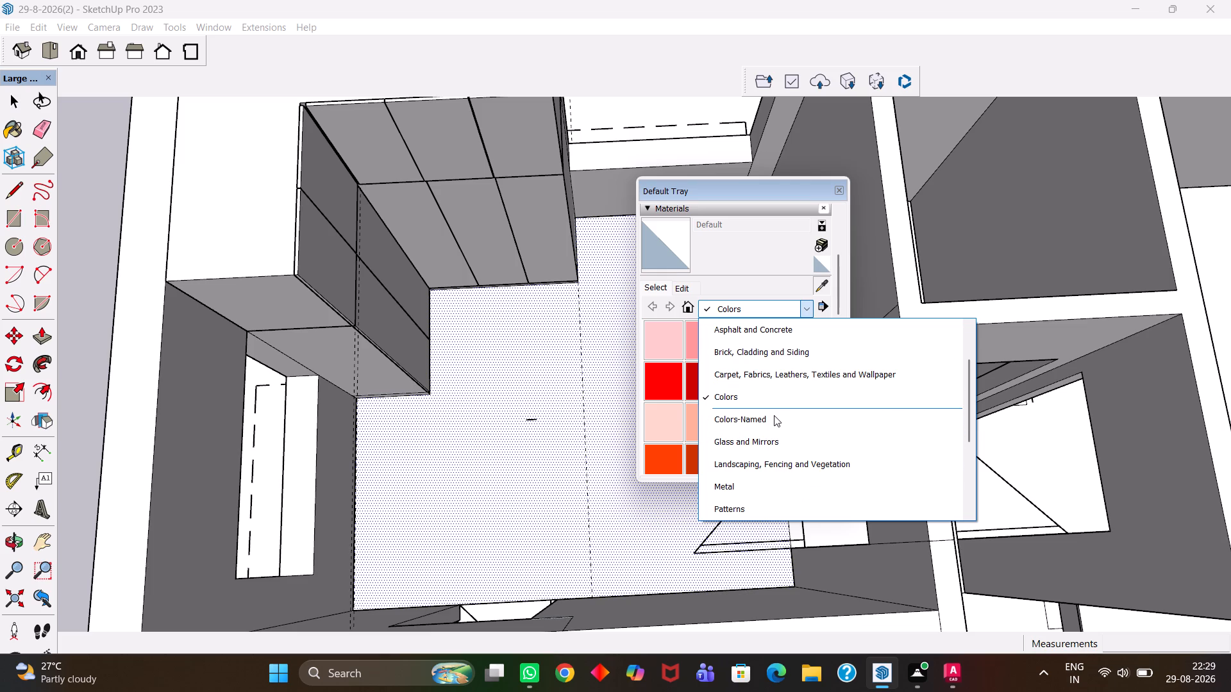
left_click(778, 356)
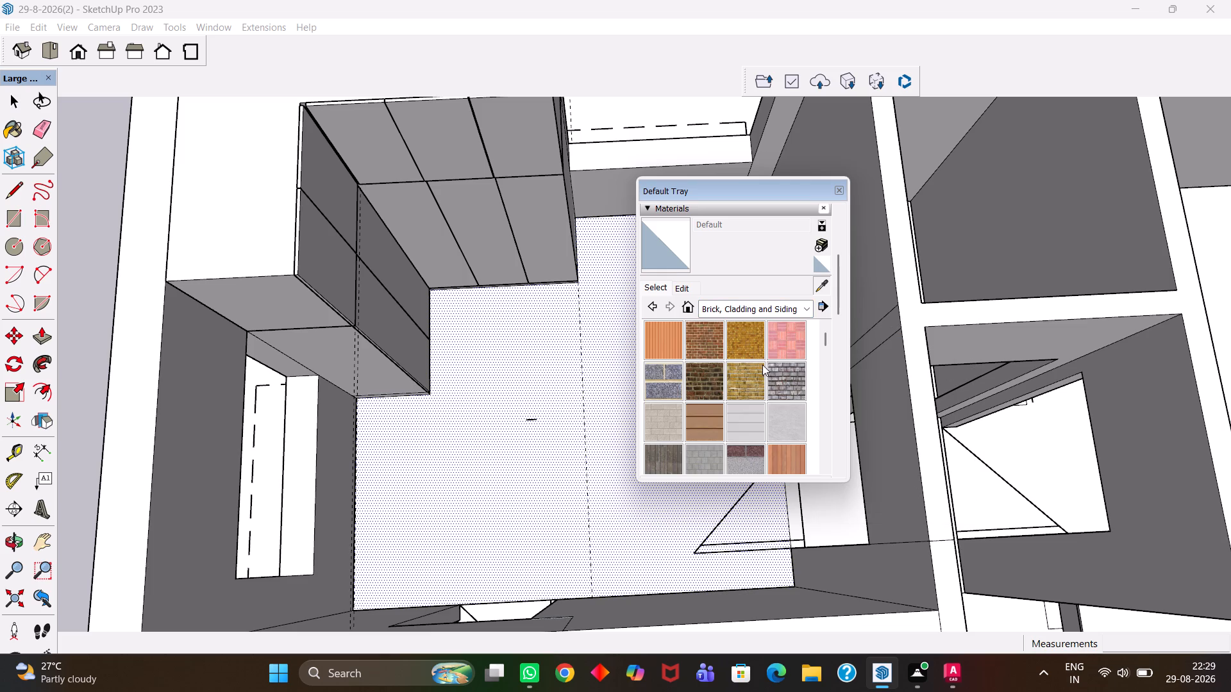
left_click(772, 311)
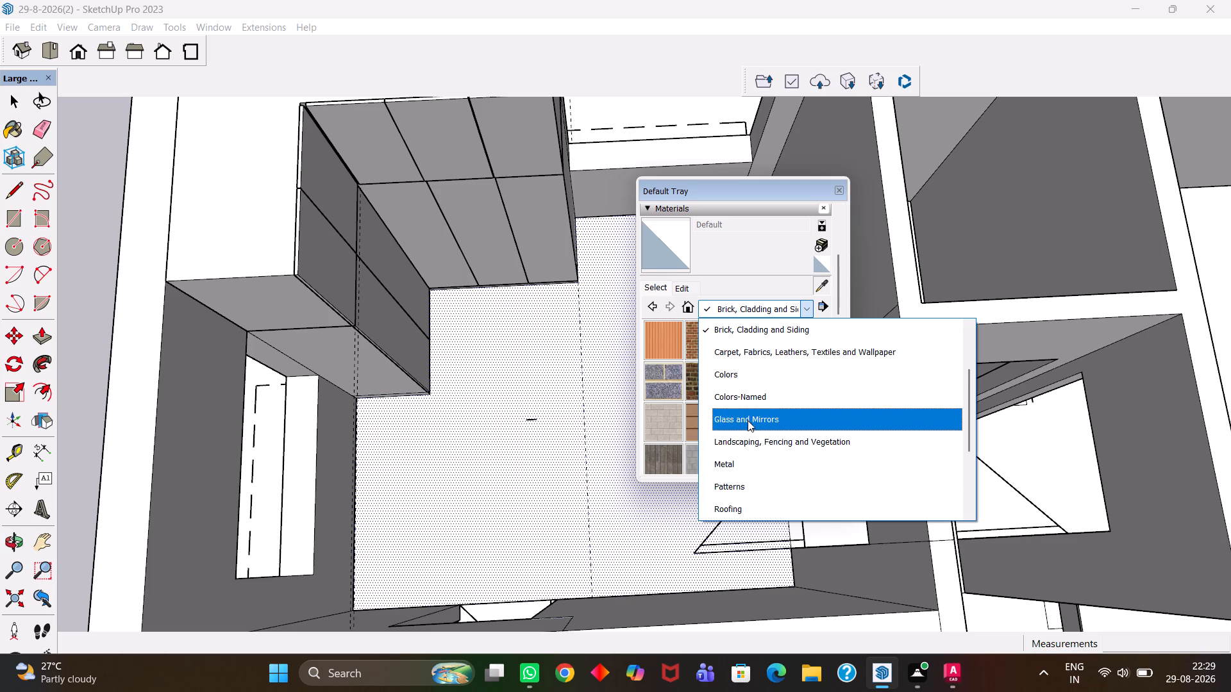
scroll(755, 437, "down", 1)
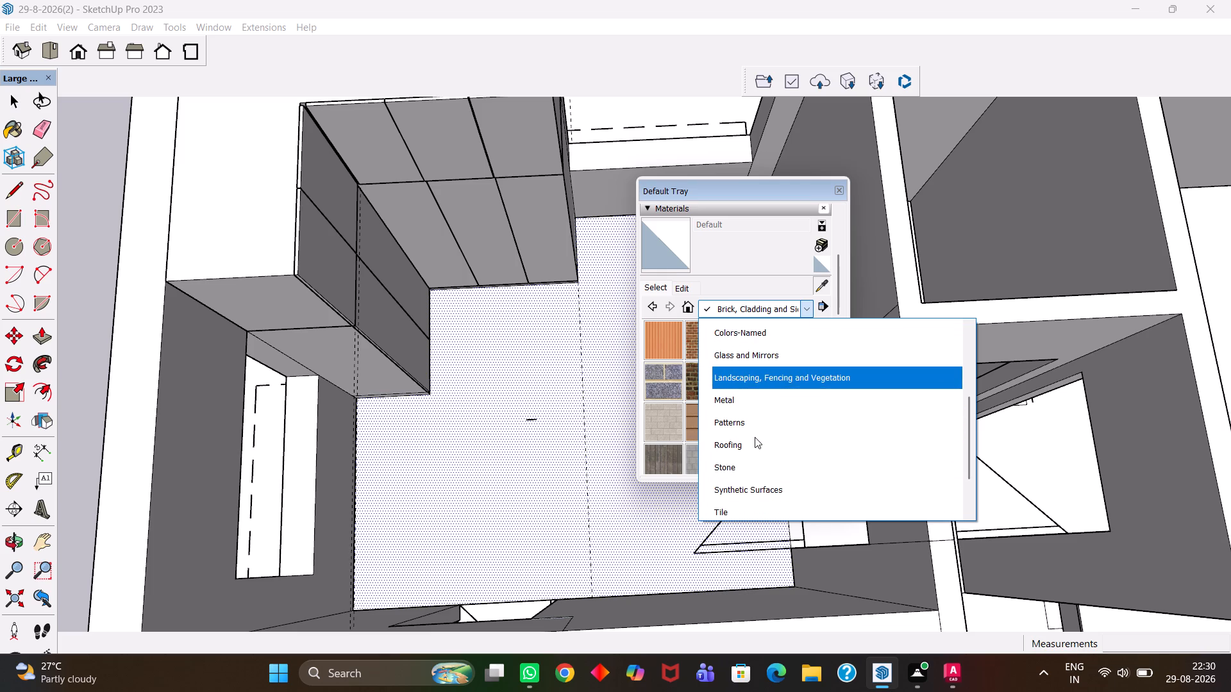
scroll(753, 457, "down", 1)
left_click(726, 443)
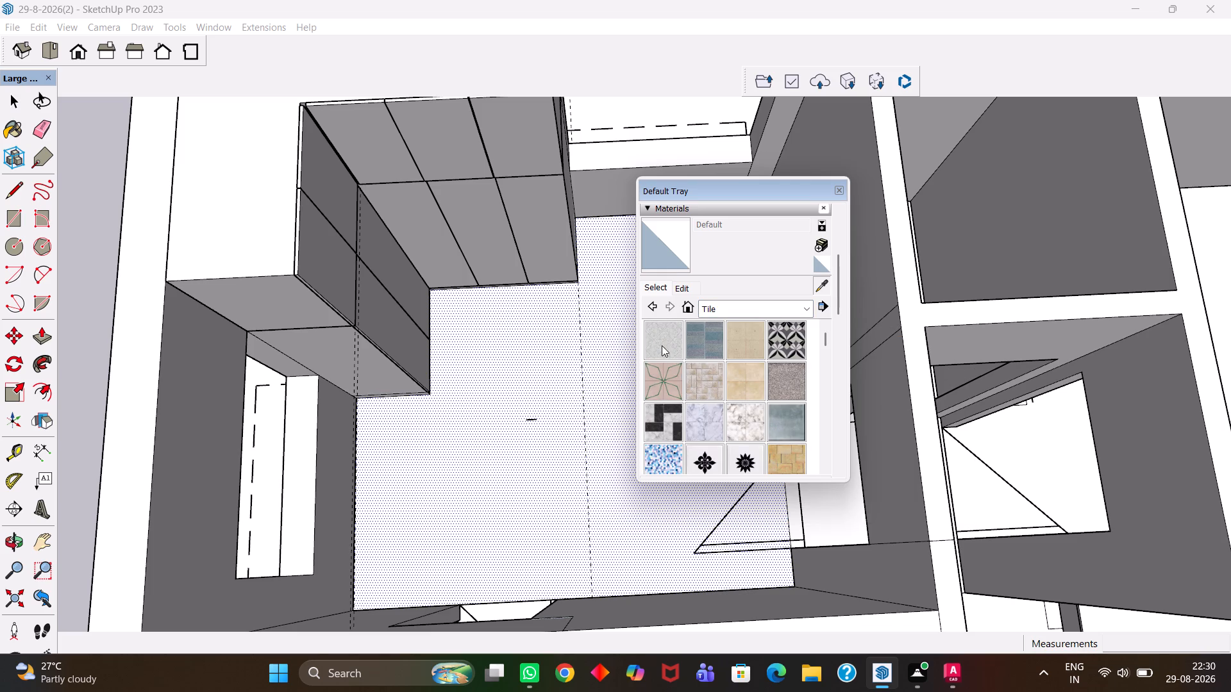
left_click(660, 340)
left_click(565, 412)
left_click(527, 466)
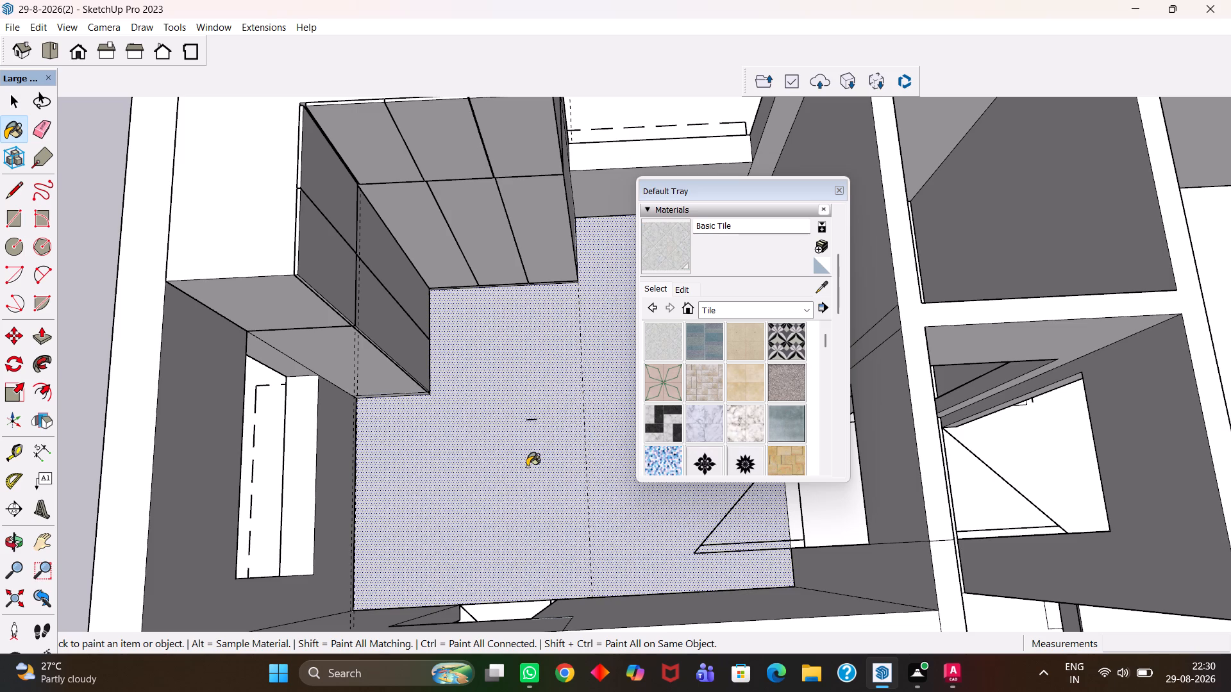
Enlarge the Basic Tile texture on the floor, trying 4' first and finishing with 8'.
scroll(504, 472, "up", 11)
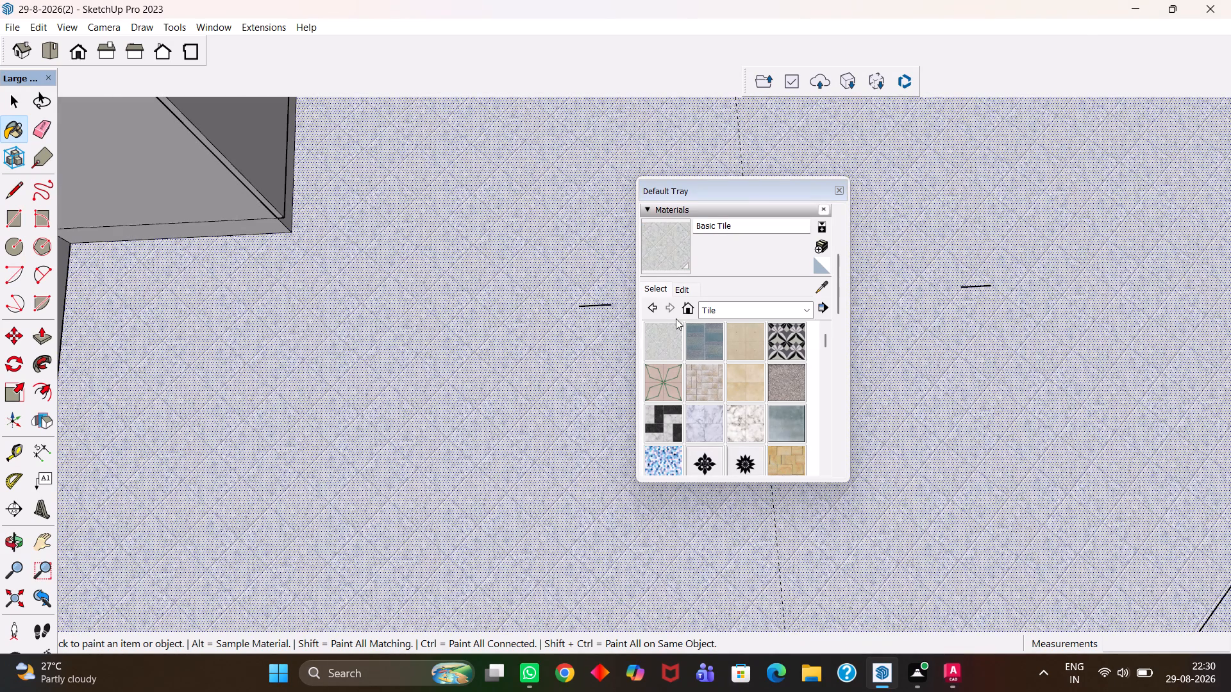
left_click(680, 291)
scroll(709, 401, "down", 1)
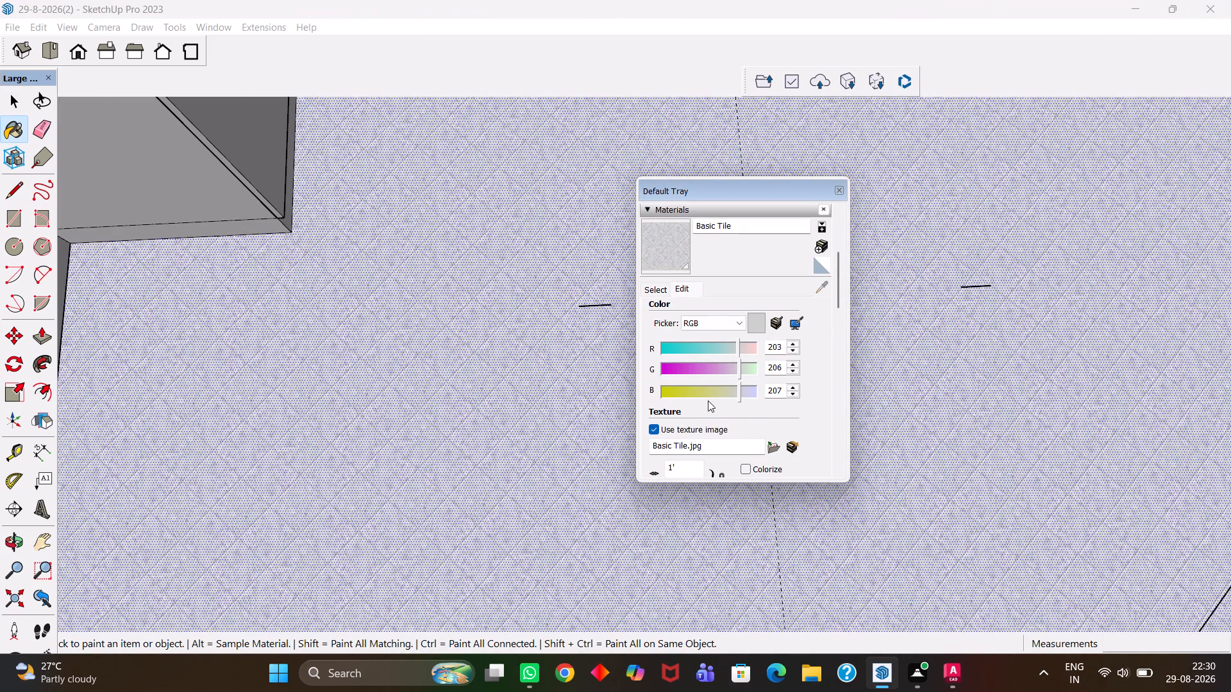
scroll(678, 454, "down", 2)
left_click_drag(680, 388, 662, 391)
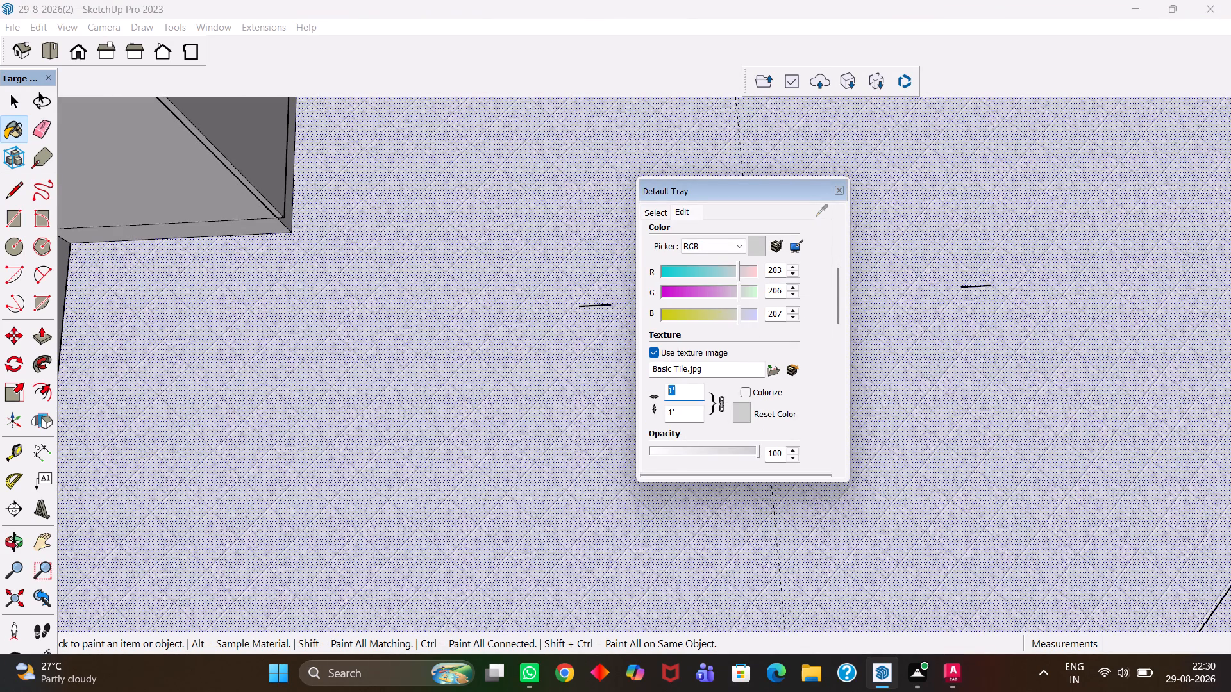
left_click_drag(662, 391, 636, 391)
type("4'")
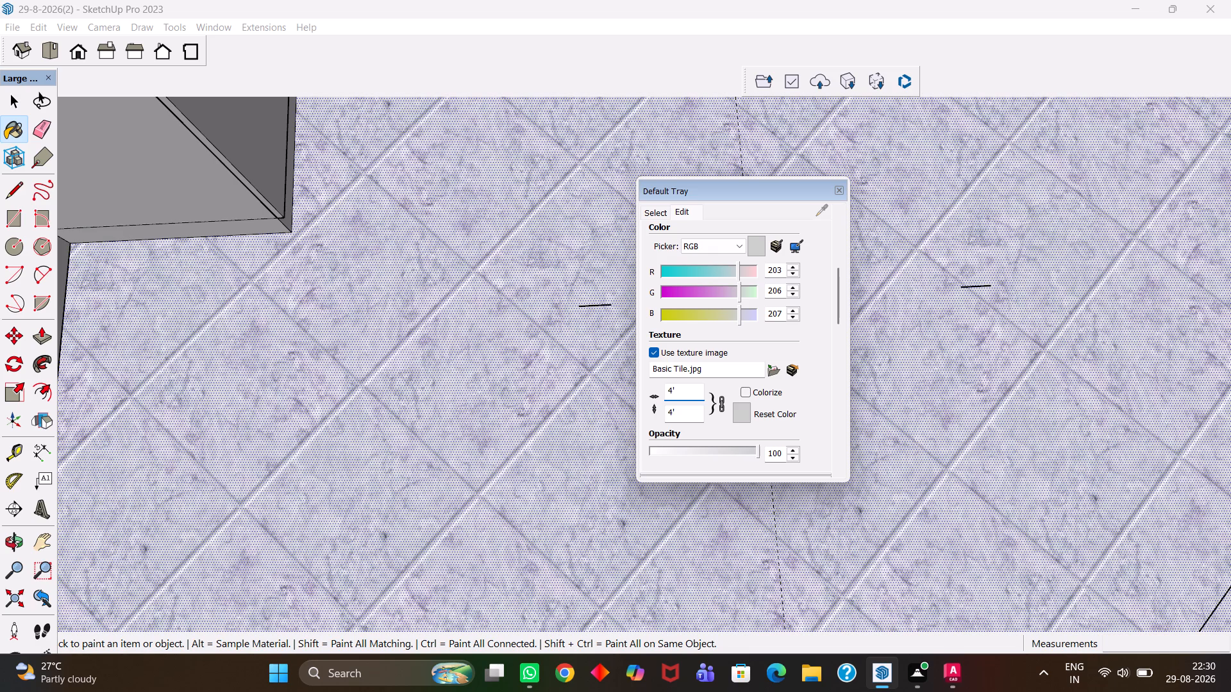
left_click_drag(682, 386, 642, 391)
left_click_drag(642, 391, 641, 391)
type("8'")
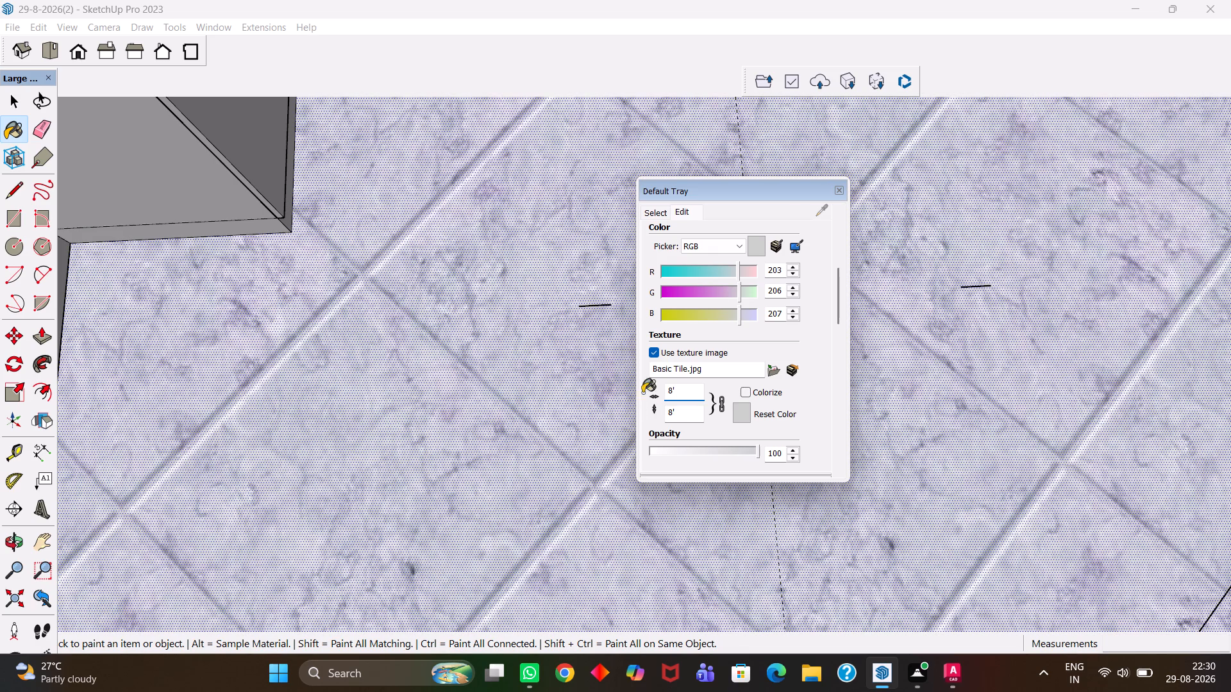
left_click(837, 189)
scroll(546, 375, "down", 8)
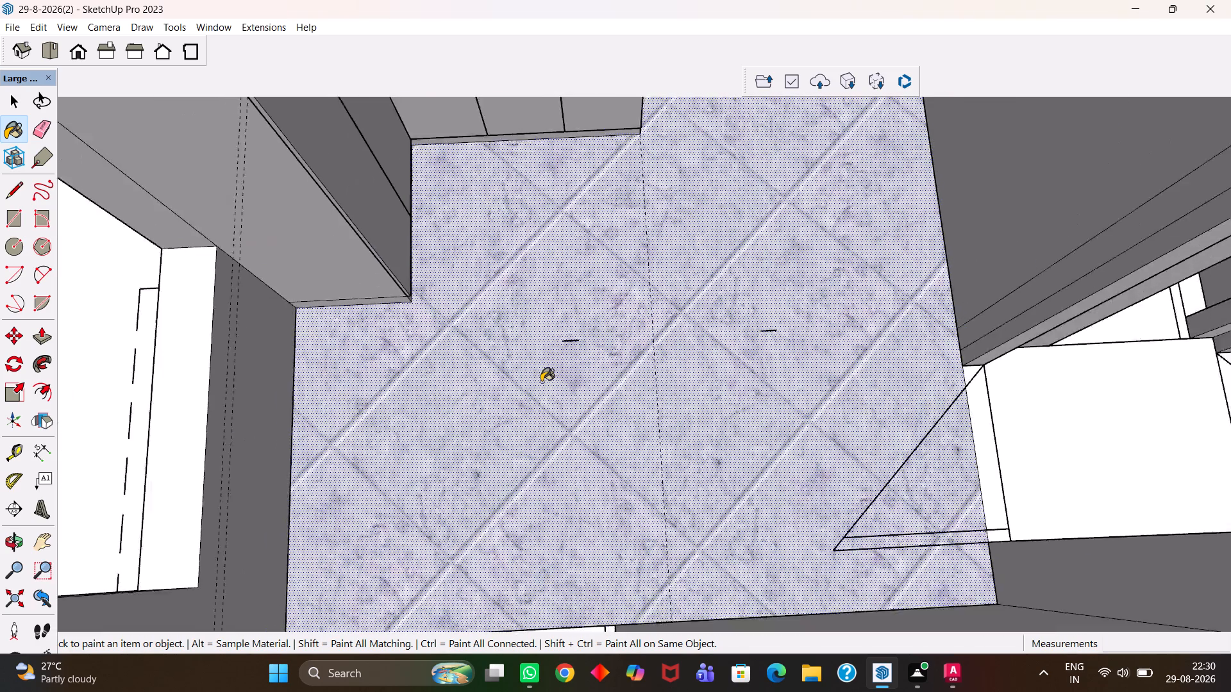
scroll(541, 382, "down", 8)
scroll(598, 364, "up", 3)
scroll(598, 364, "down", 4)
Clear the floor selection and examine the unpainted floor of the opposite corner room, including the narrow strip outlined along its wall.
key("h")
left_click_drag(696, 356, 476, 387)
scroll(655, 349, "up", 1)
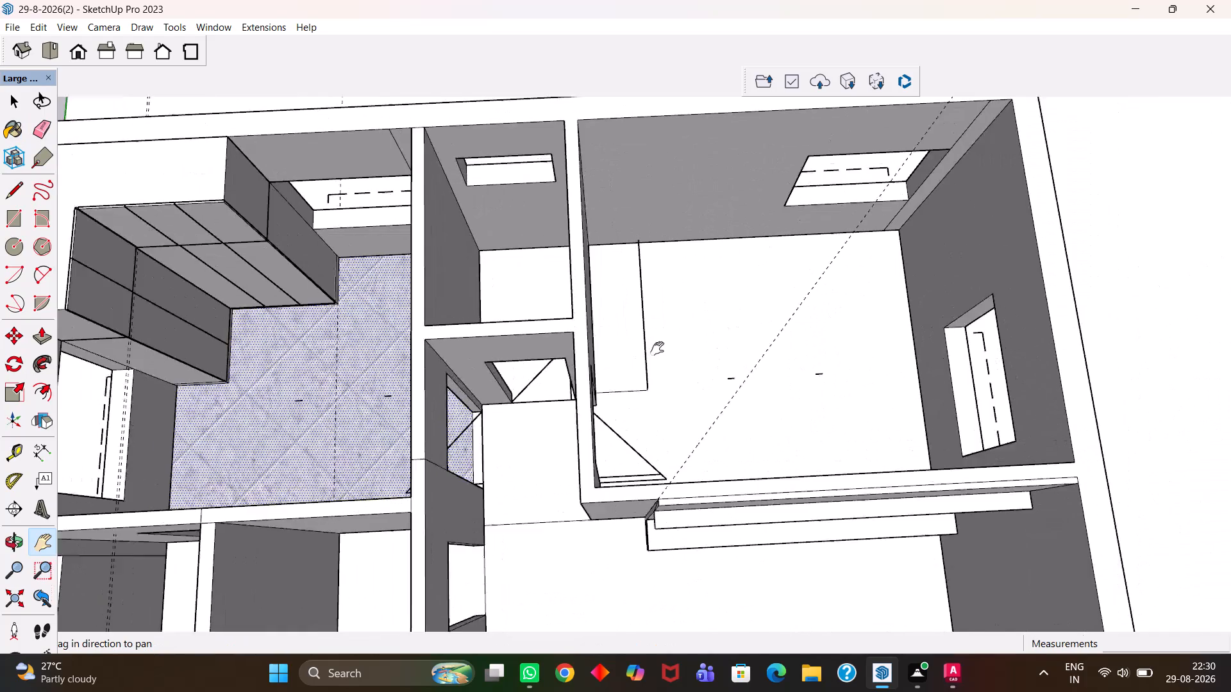
scroll(657, 349, "up", 2)
key("space")
left_click_drag(707, 344, 578, 365)
key("h")
scroll(708, 356, "down", 9)
left_click_drag(724, 353, 698, 384)
key("space")
left_click(300, 282)
scroll(746, 388, "up", 6)
key("h")
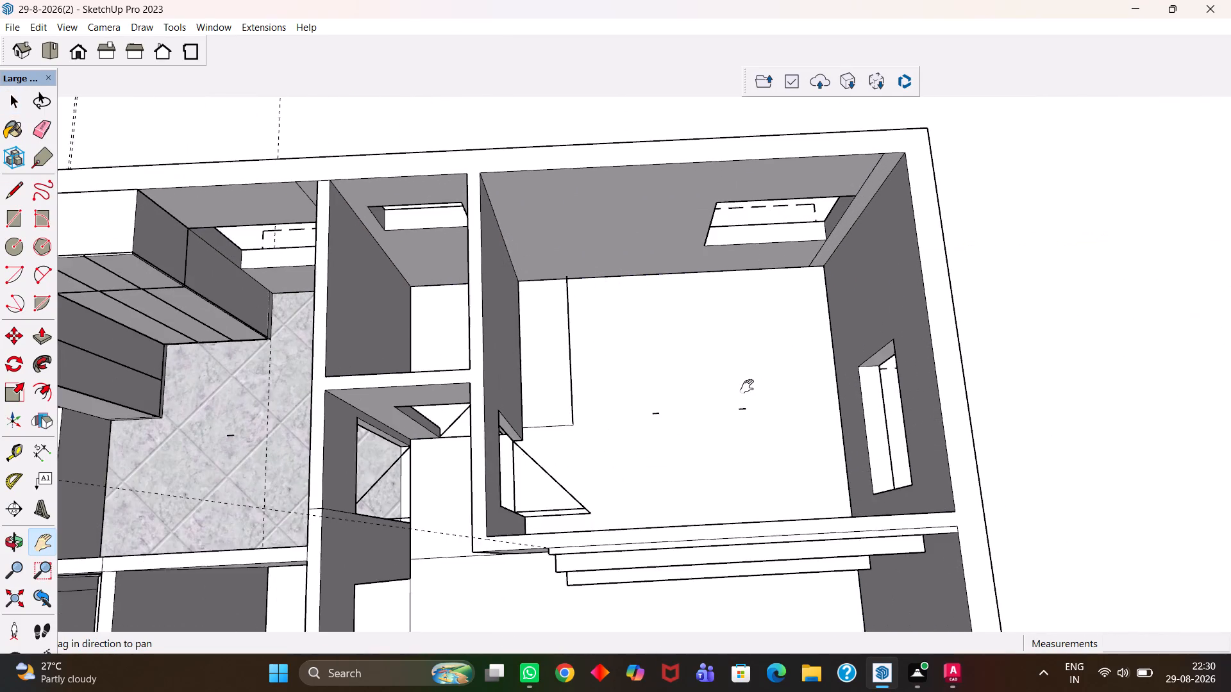
left_click_drag(748, 386, 708, 406)
scroll(706, 406, "up", 3)
key("space")
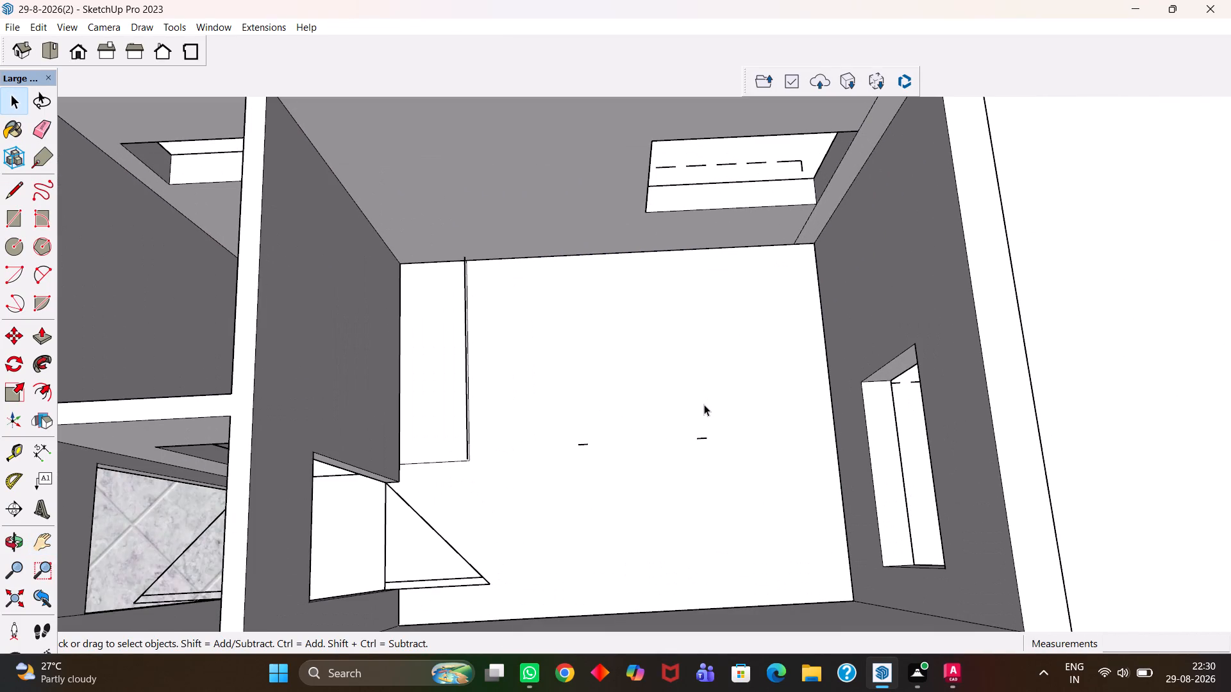
scroll(704, 404, "up", 4)
key("h")
scroll(704, 404, "up", 5)
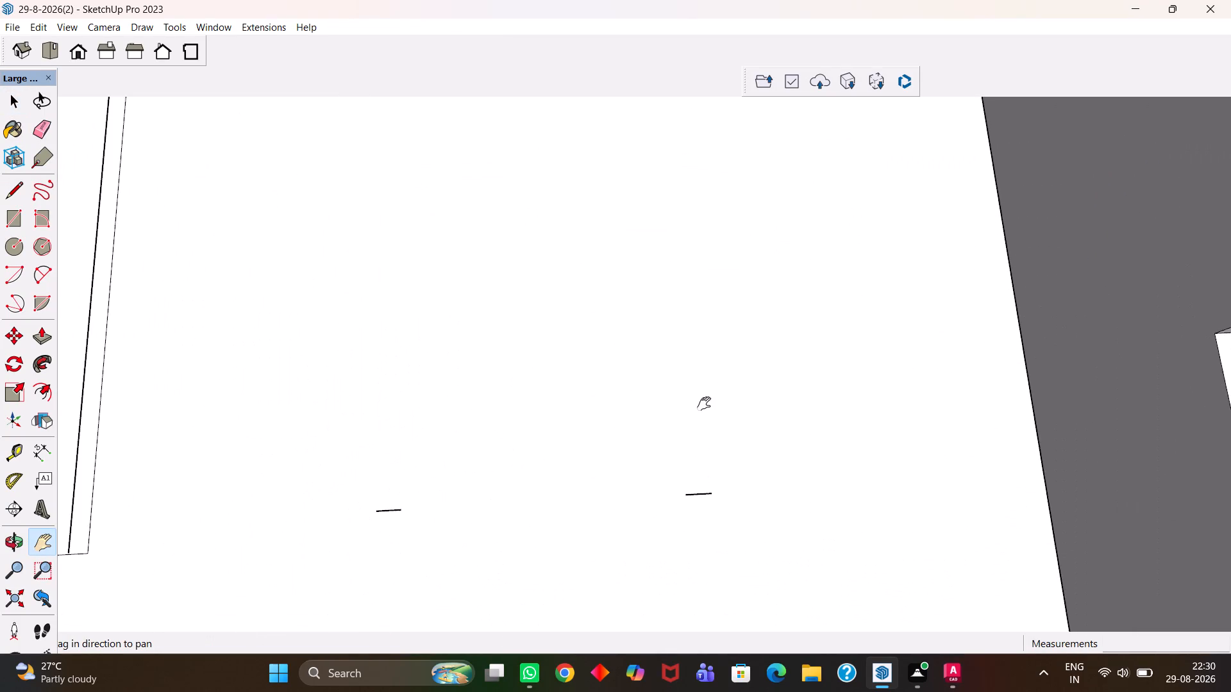
scroll(705, 401, "down", 17)
scroll(724, 410, "up", 4)
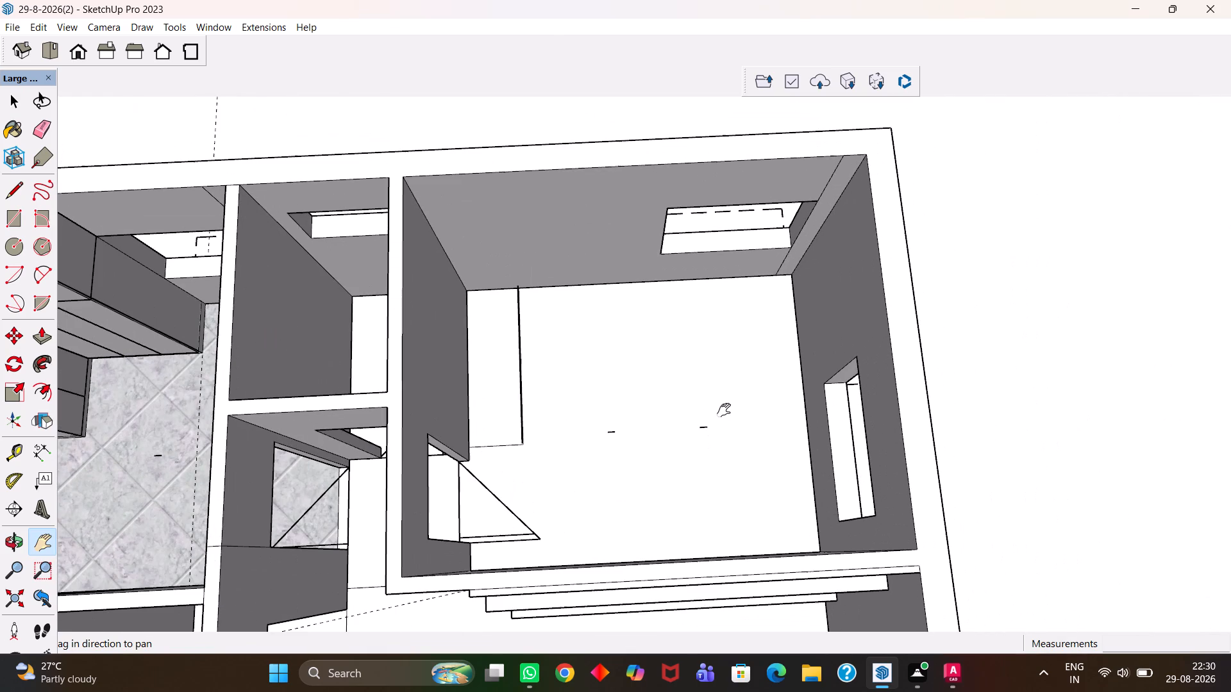
scroll(723, 415, "up", 6)
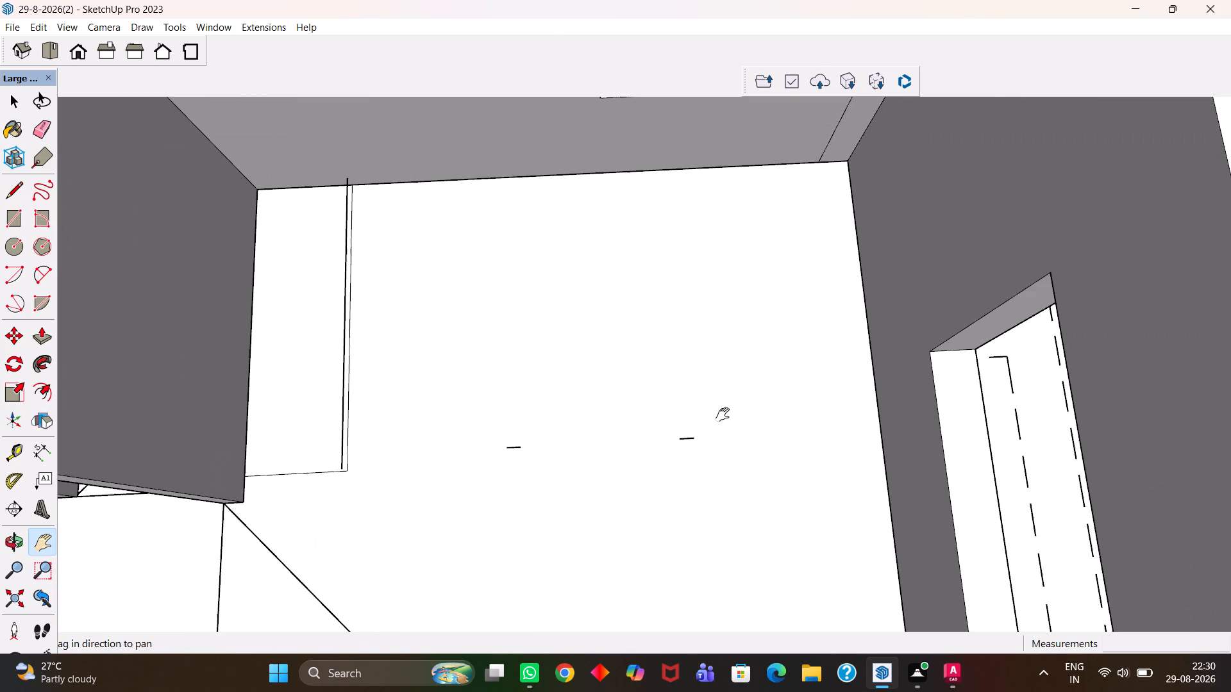
scroll(456, 429, "up", 8)
middle_click_drag(458, 447, 265, 400)
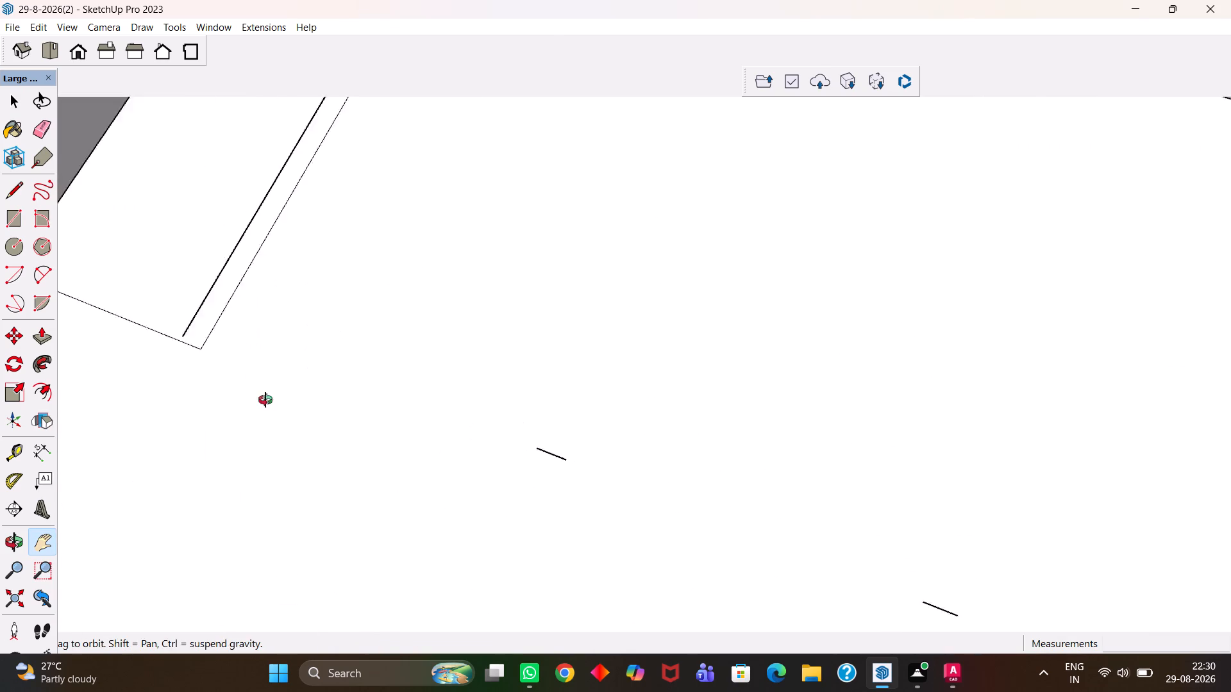
middle_click_drag(265, 400, 208, 363)
scroll(357, 367, "up", 1)
scroll(374, 370, "down", 10)
middle_click_drag(356, 380, 533, 338)
scroll(364, 382, "up", 1)
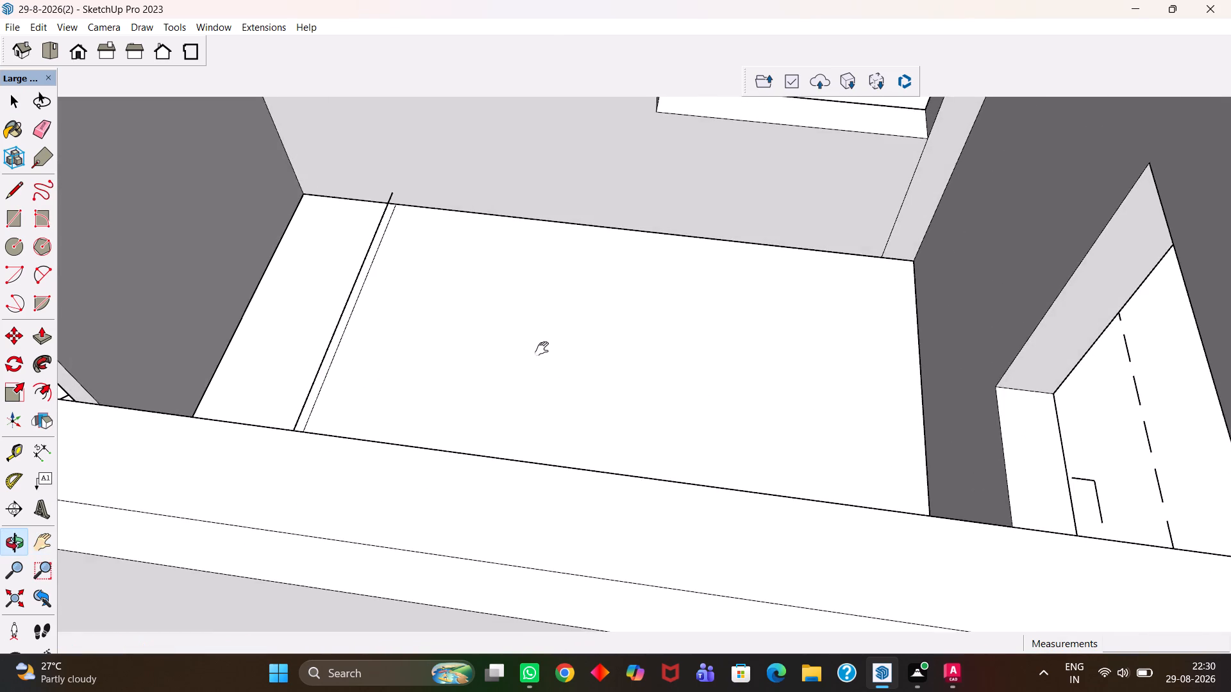
scroll(544, 354, "down", 9)
middle_click_drag(517, 334, 549, 411)
left_click_drag(485, 381, 610, 408)
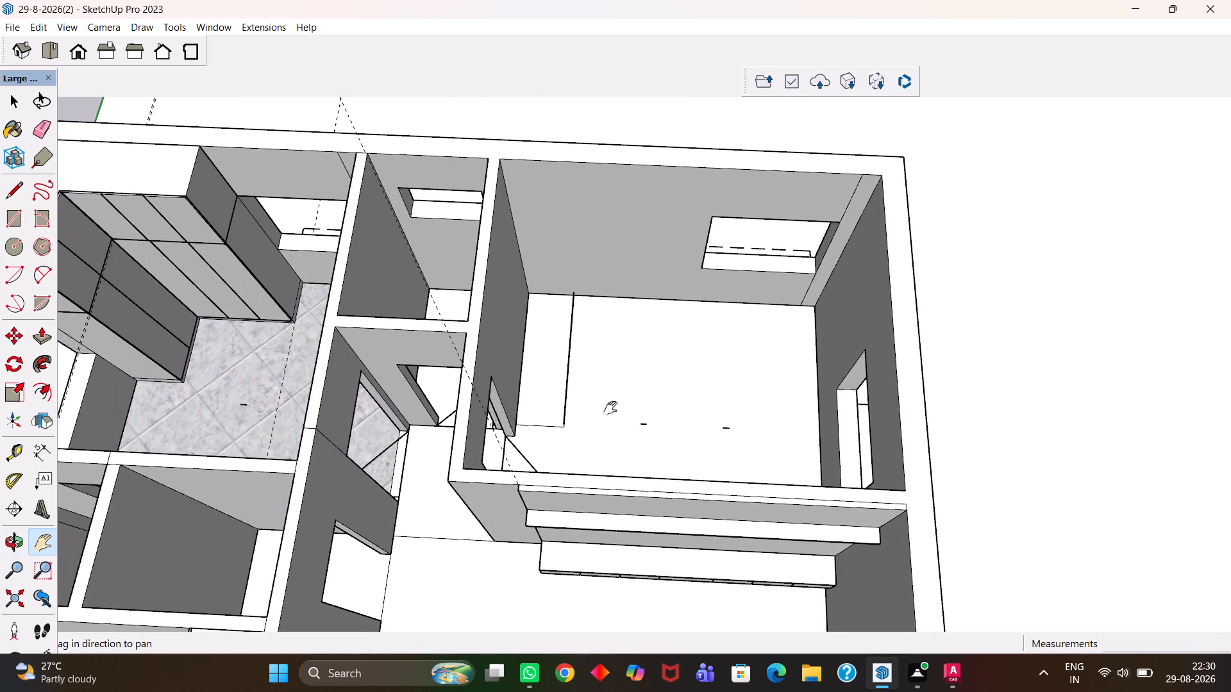
left_click_drag(610, 408, 619, 408)
Examine the whole house layout and the freestanding wardrobe standing outside the building.
scroll(636, 404, "down", 5)
scroll(633, 403, "up", 3)
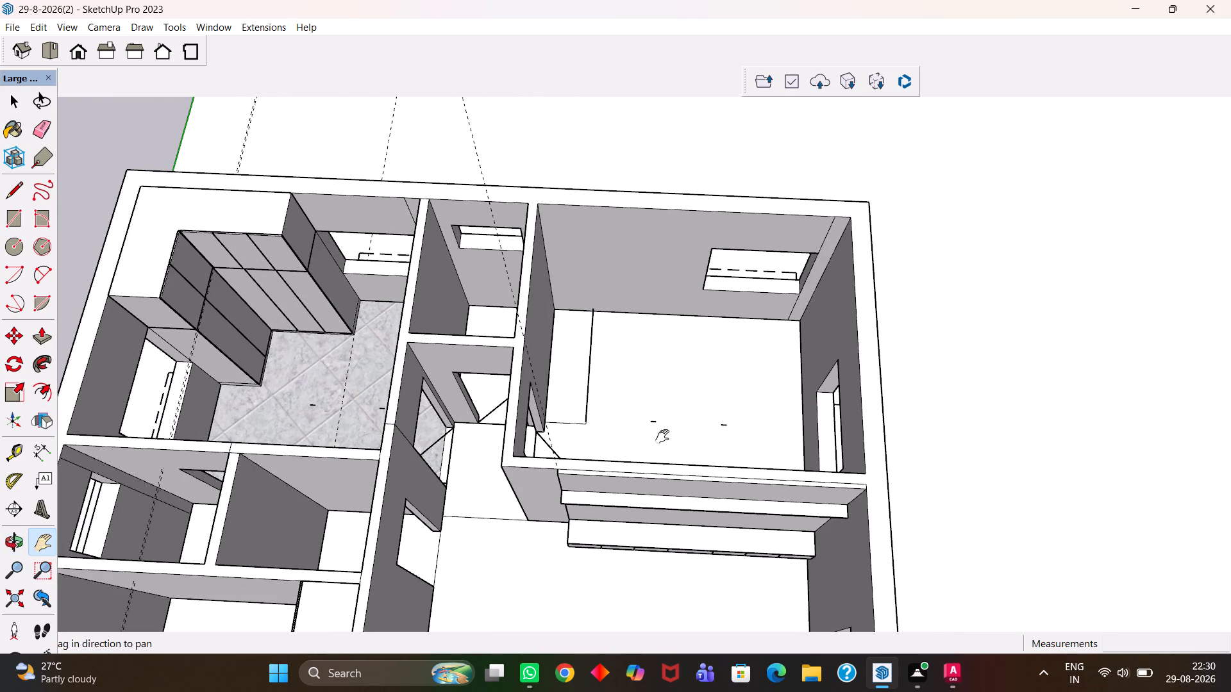
key("h")
scroll(662, 436, "up", 5)
scroll(673, 419, "down", 14)
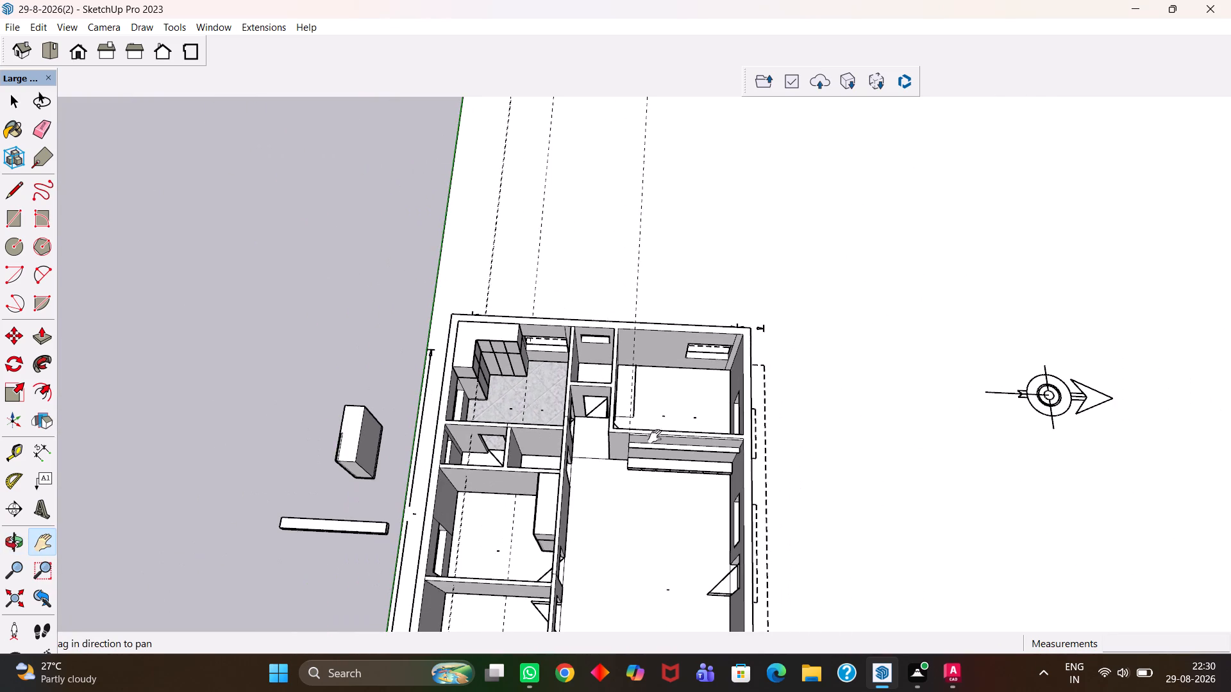
scroll(329, 472, "up", 11)
middle_click_drag(355, 473, 651, 274)
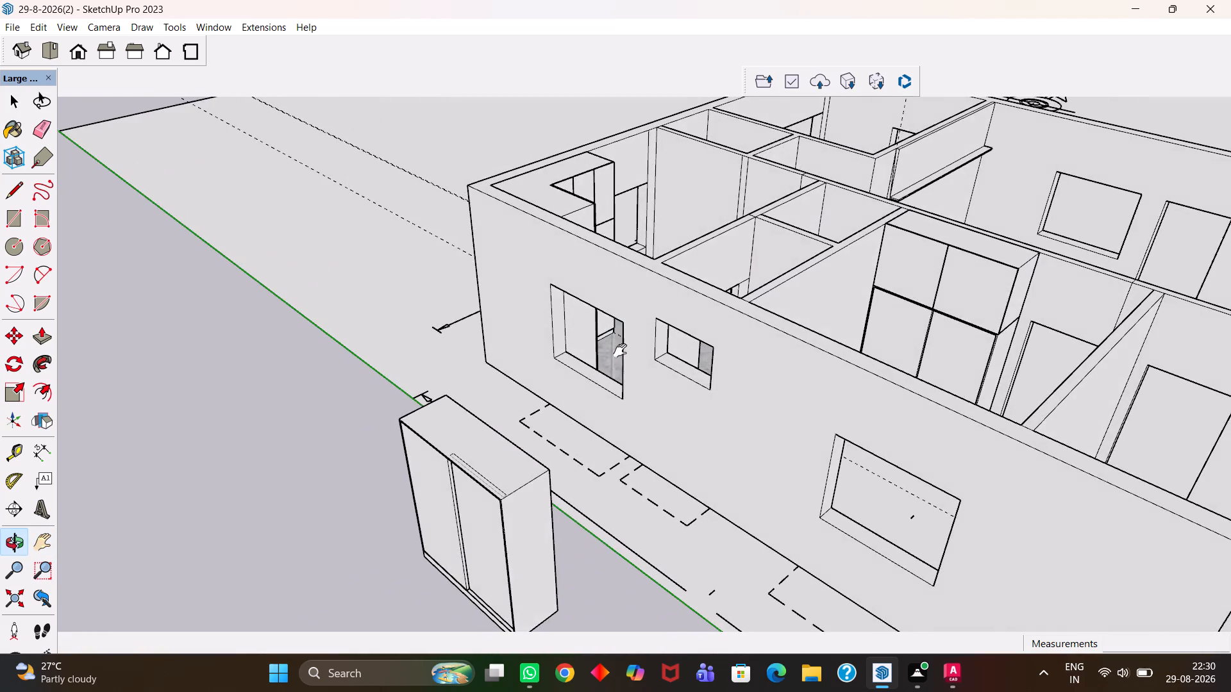
scroll(589, 393, "down", 4)
middle_click_drag(608, 451, 366, 499)
scroll(535, 477, "up", 1)
scroll(526, 479, "down", 4)
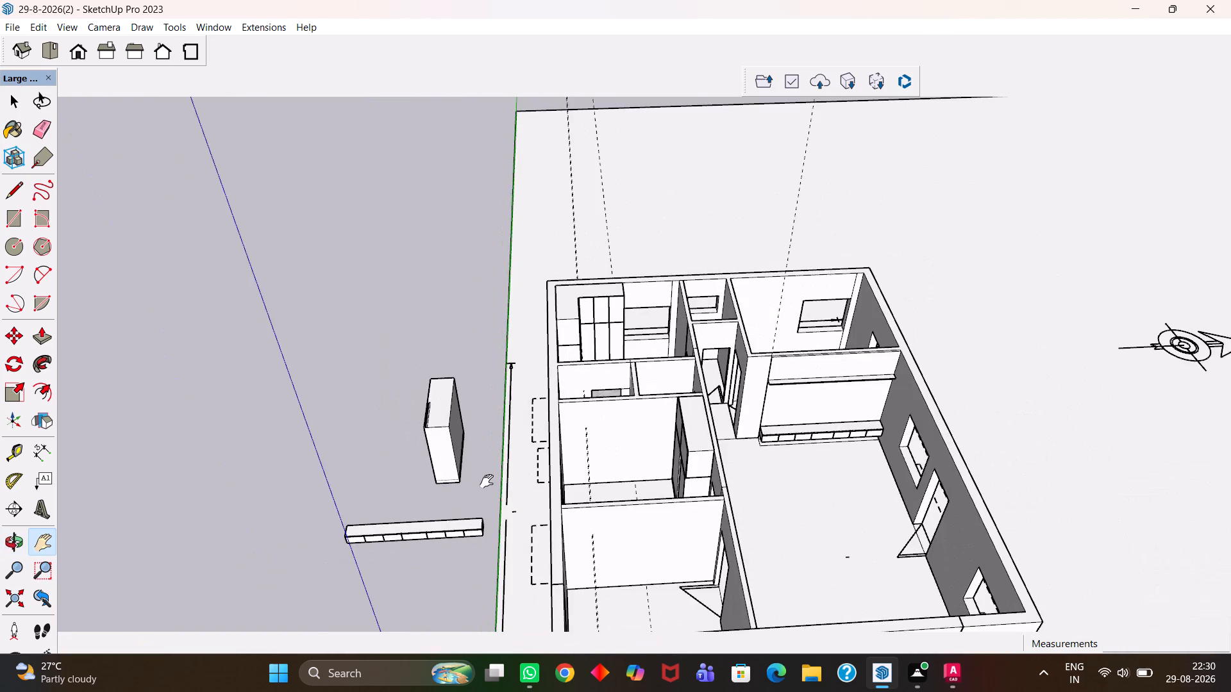
scroll(487, 481, "up", 4)
scroll(490, 479, "down", 2)
scroll(514, 452, "up", 4)
key("h")
left_click_drag(746, 393, 465, 522)
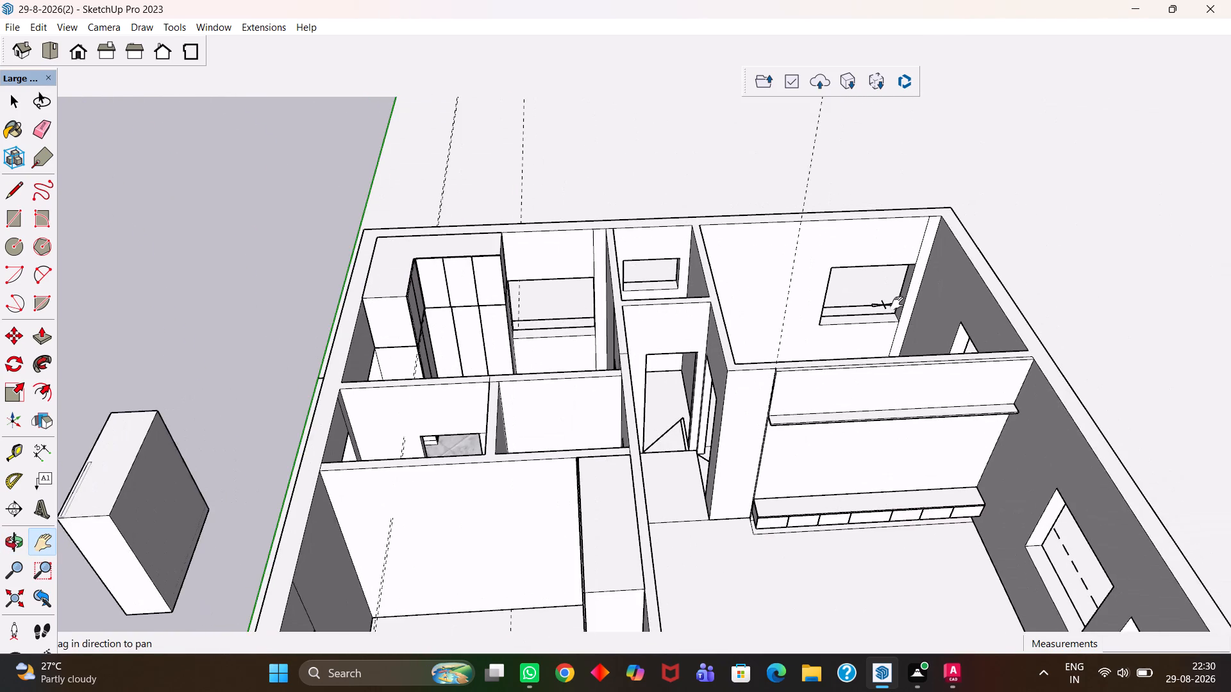
Examine the narrow rectangular strip outlined on the unpainted corner room's floor and the line extending past the wall.
middle_click_drag(837, 328, 801, 493)
scroll(798, 484, "up", 5)
left_click_drag(864, 287, 662, 449)
scroll(467, 445, "up", 6)
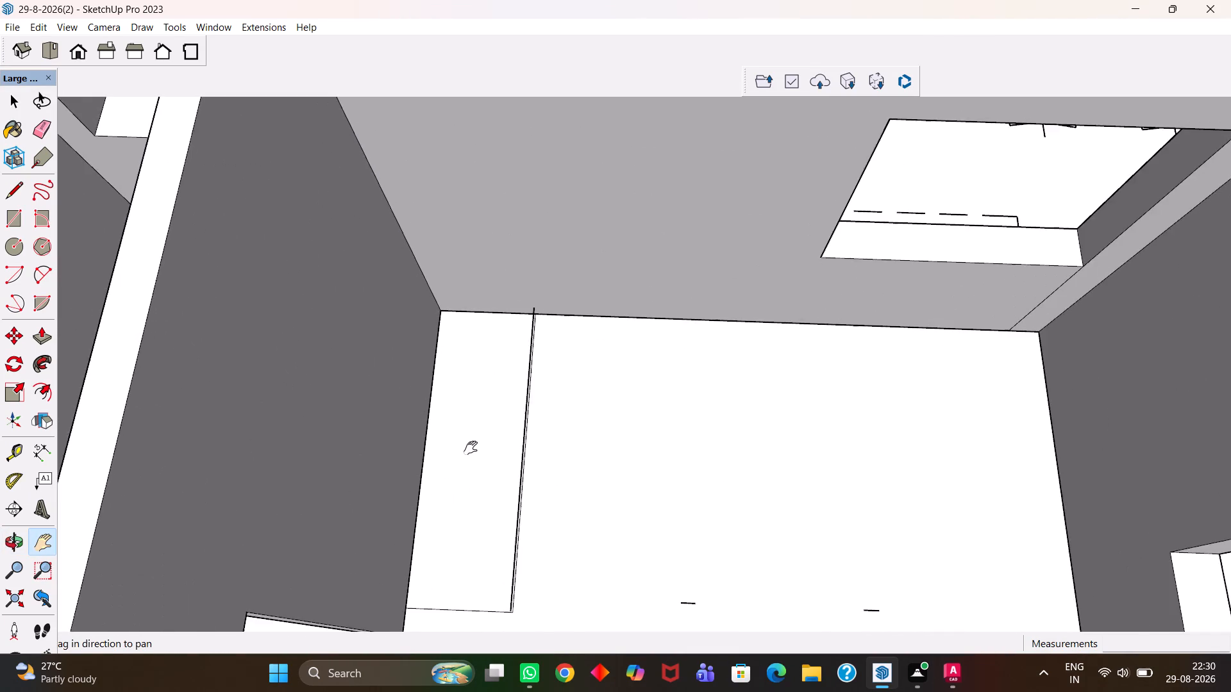
scroll(471, 448, "up", 7)
scroll(471, 448, "down", 6)
scroll(658, 454, "up", 1)
middle_click_drag(658, 454, 340, 322)
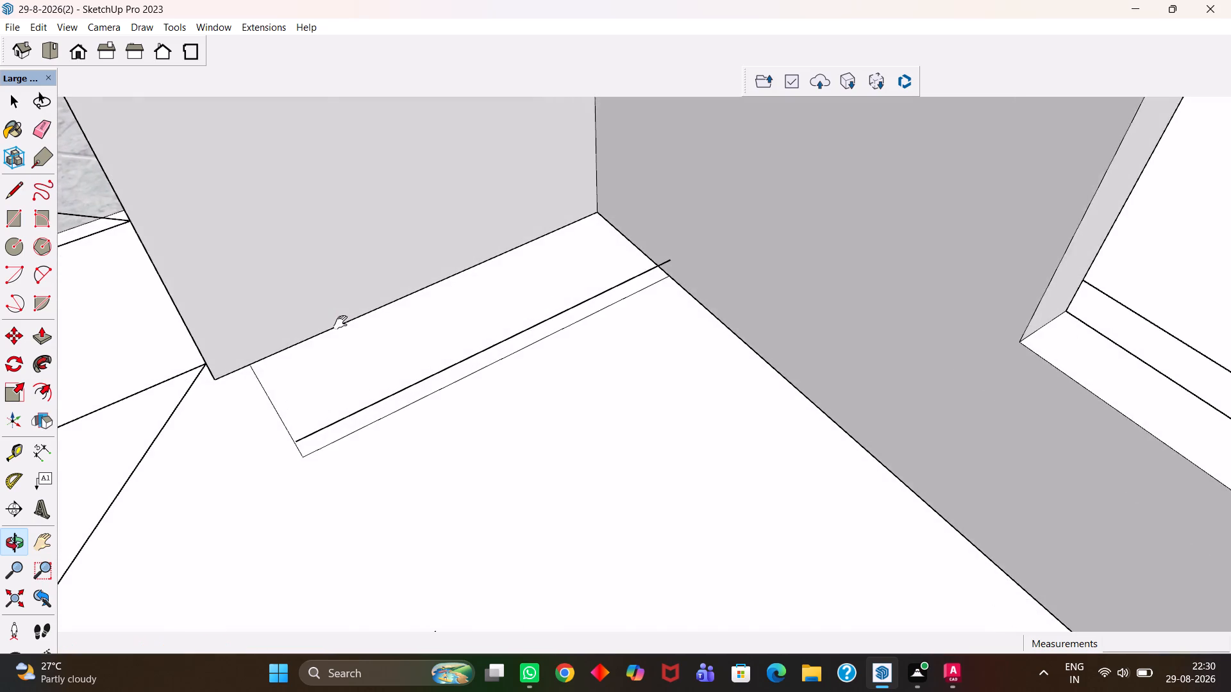
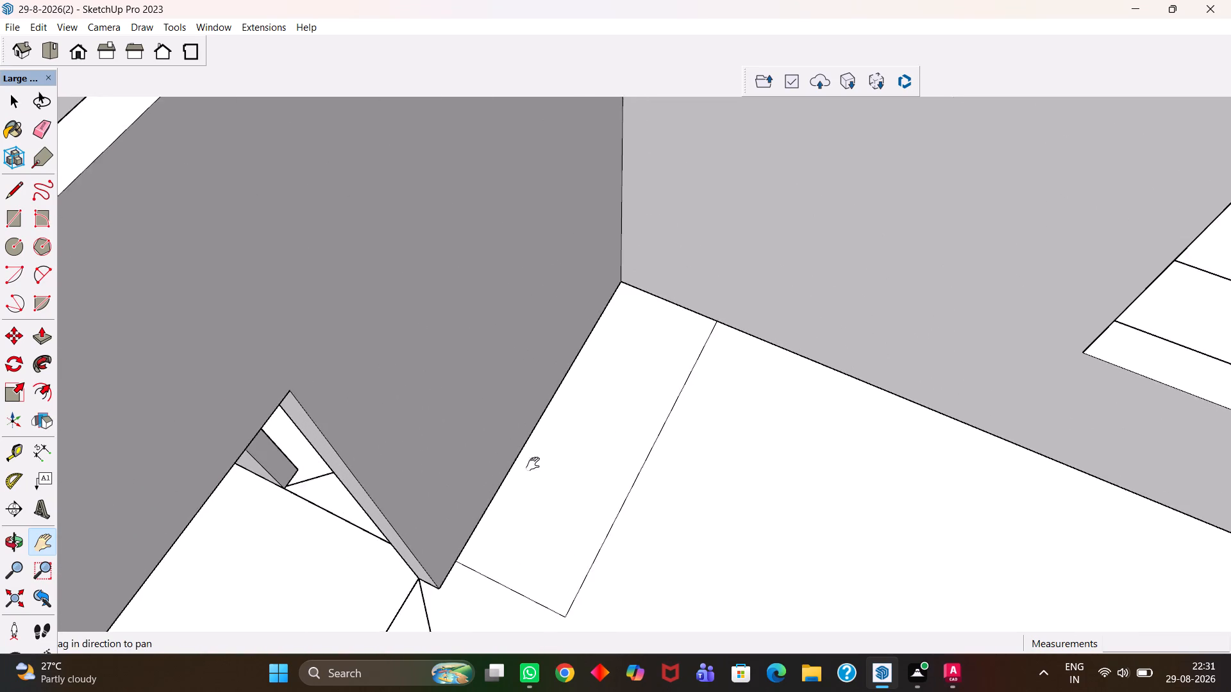
Examine the narrow rectangular strip outlined along the wall of the unpainted corner room's floor.
middle_click_drag(548, 469, 601, 444)
scroll(586, 467, "up", 2)
scroll(600, 445, "down", 10)
key("h")
scroll(604, 451, "up", 5)
middle_click_drag(607, 456, 614, 463)
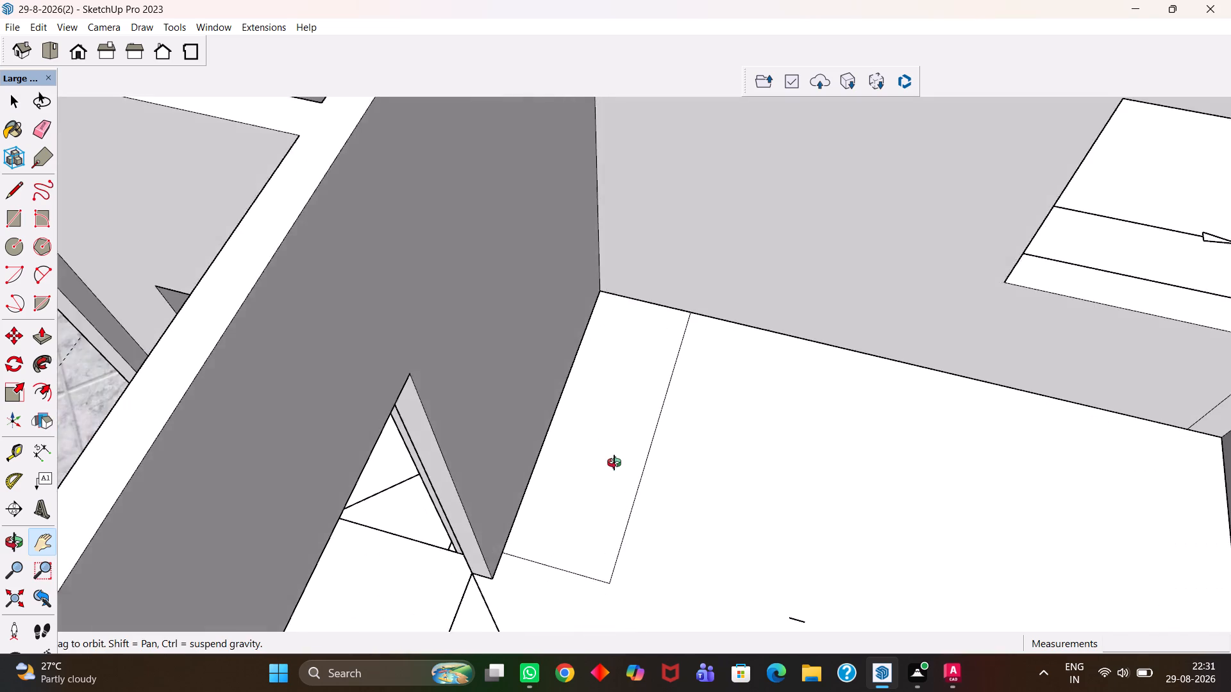
middle_click_drag(614, 463, 617, 466)
scroll(617, 466, "up", 2)
scroll(617, 466, "down", 7)
middle_click_drag(601, 454, 638, 491)
scroll(635, 488, "up", 4)
scroll(637, 485, "down", 5)
scroll(628, 485, "up", 3)
middle_click_drag(628, 485, 634, 495)
scroll(634, 495, "up", 2)
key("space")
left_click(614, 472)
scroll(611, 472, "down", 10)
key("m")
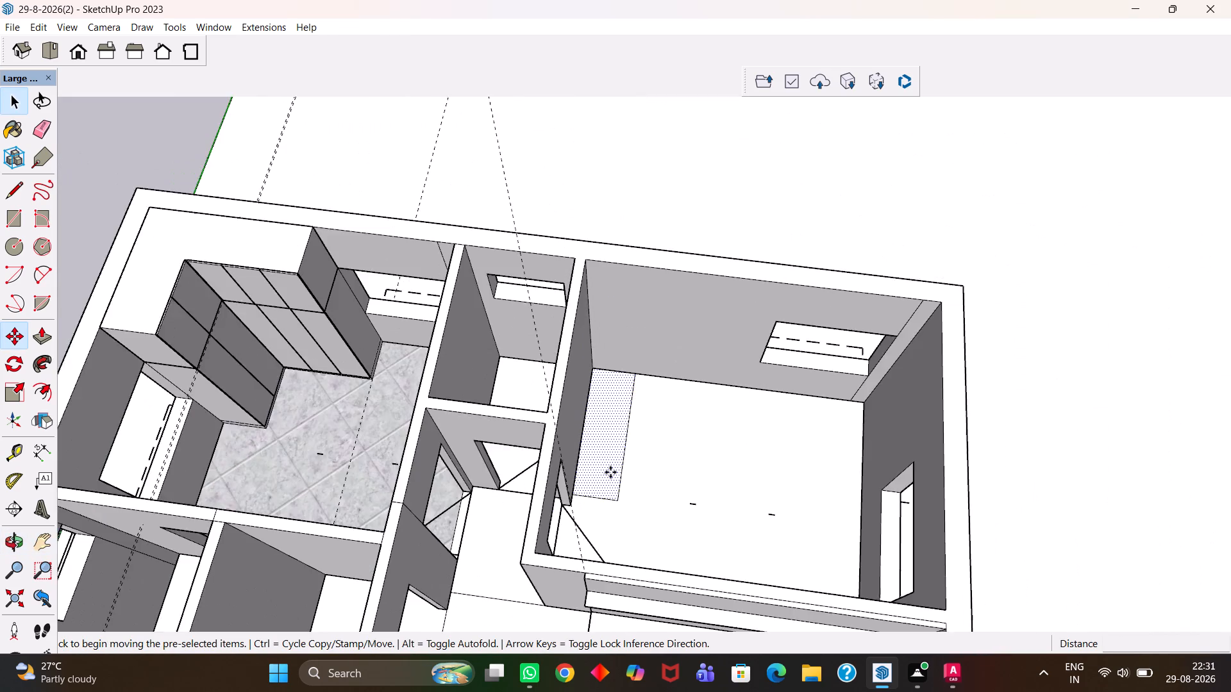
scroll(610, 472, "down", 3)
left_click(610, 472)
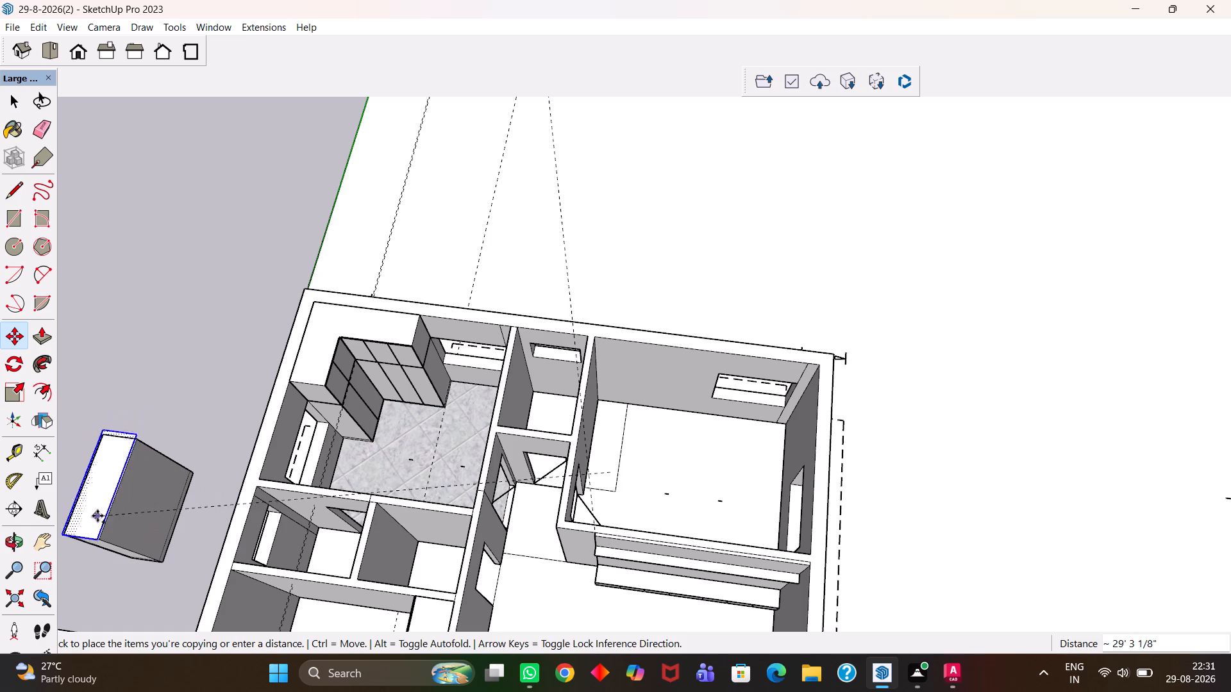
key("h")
Paint the unpainted corner room's main floor and its narrow wall strip with the speckled grey-brown material from the Tile collection.
scroll(344, 429, "up", 2)
scroll(194, 461, "up", 3)
scroll(194, 461, "down", 3)
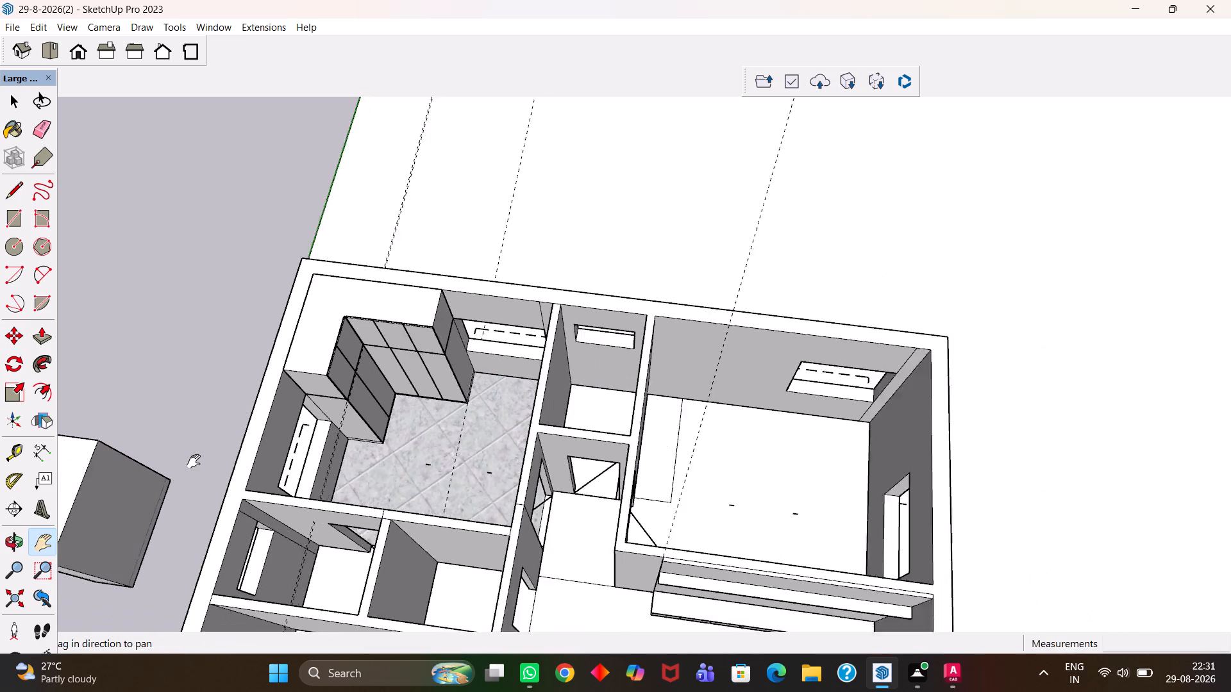
scroll(194, 461, "down", 3)
key("h")
scroll(605, 367, "up", 5)
scroll(605, 363, "down", 7)
scroll(590, 416, "up", 3)
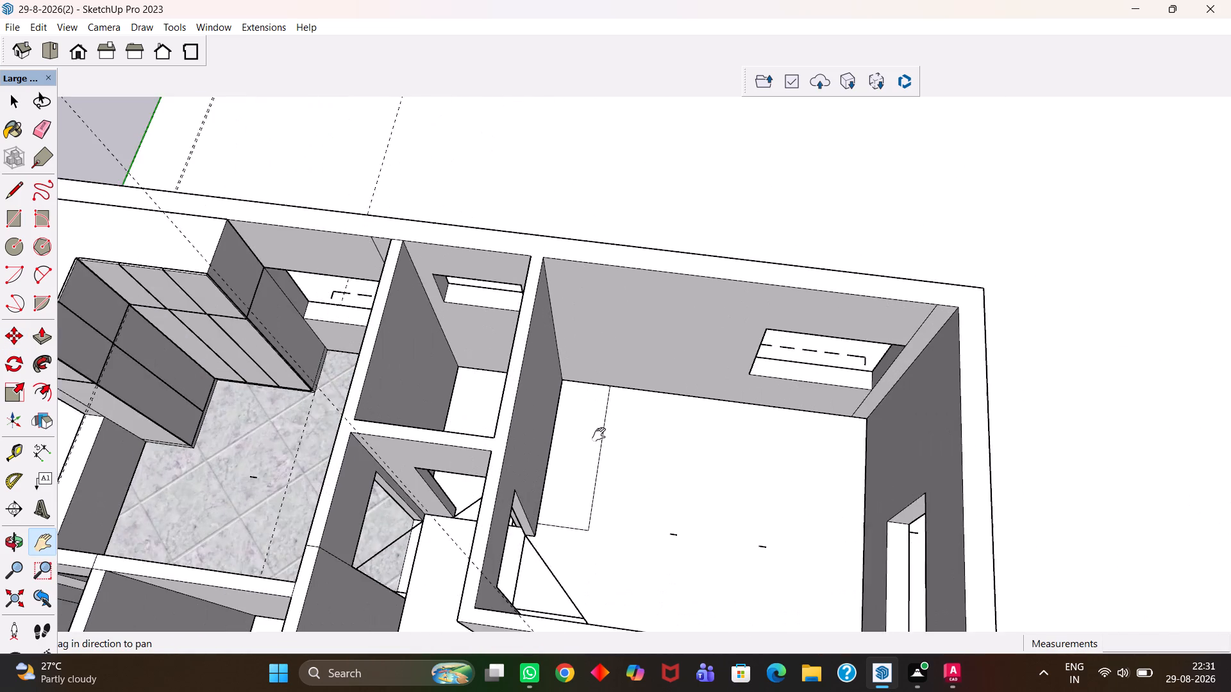
scroll(599, 434, "up", 7)
scroll(603, 438, "down", 6)
key("h")
middle_click_drag(606, 451, 663, 470)
scroll(606, 451, "up", 4)
left_click_drag(696, 469, 646, 413)
scroll(645, 409, "down", 5)
key("space")
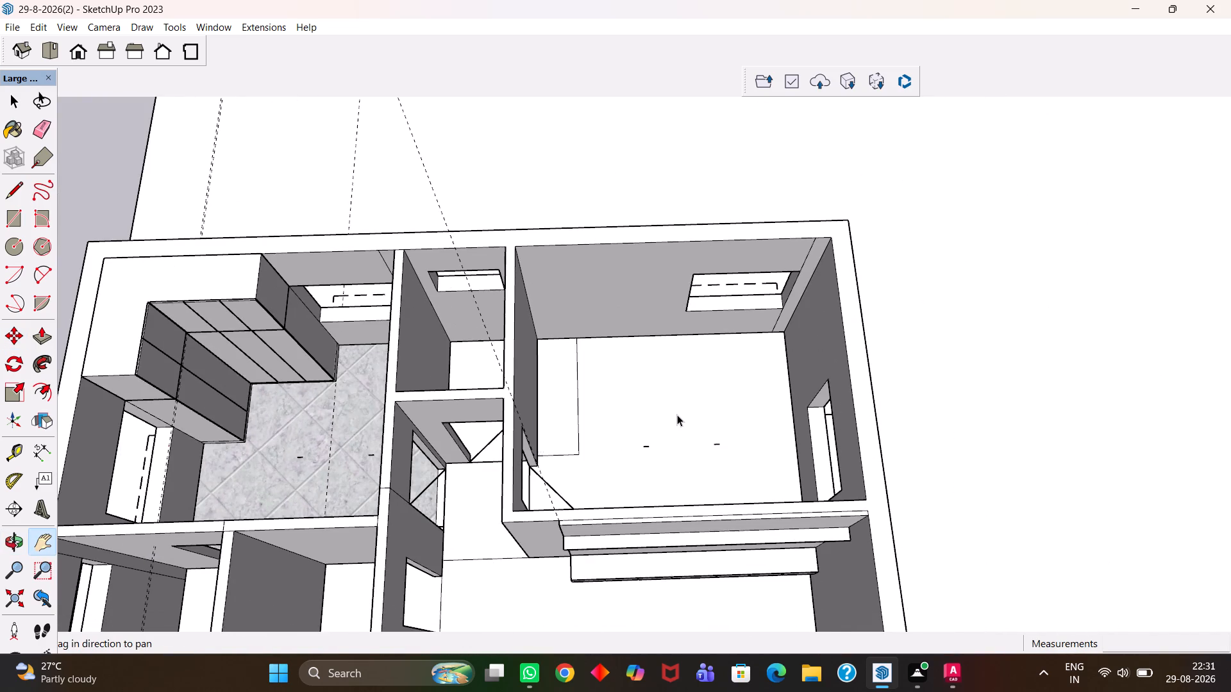
left_click(677, 415)
scroll(676, 415, "up", 2)
middle_click_drag(676, 415, 676, 448)
scroll(676, 447, "up", 2)
key("b")
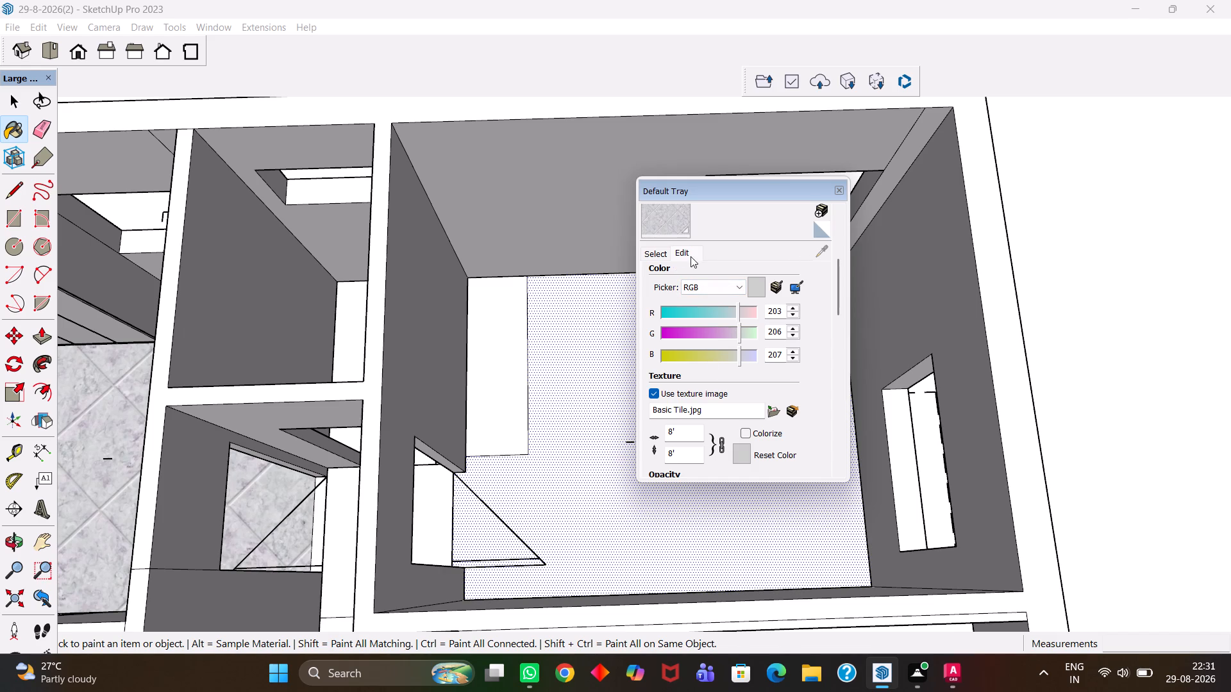
left_click(660, 258)
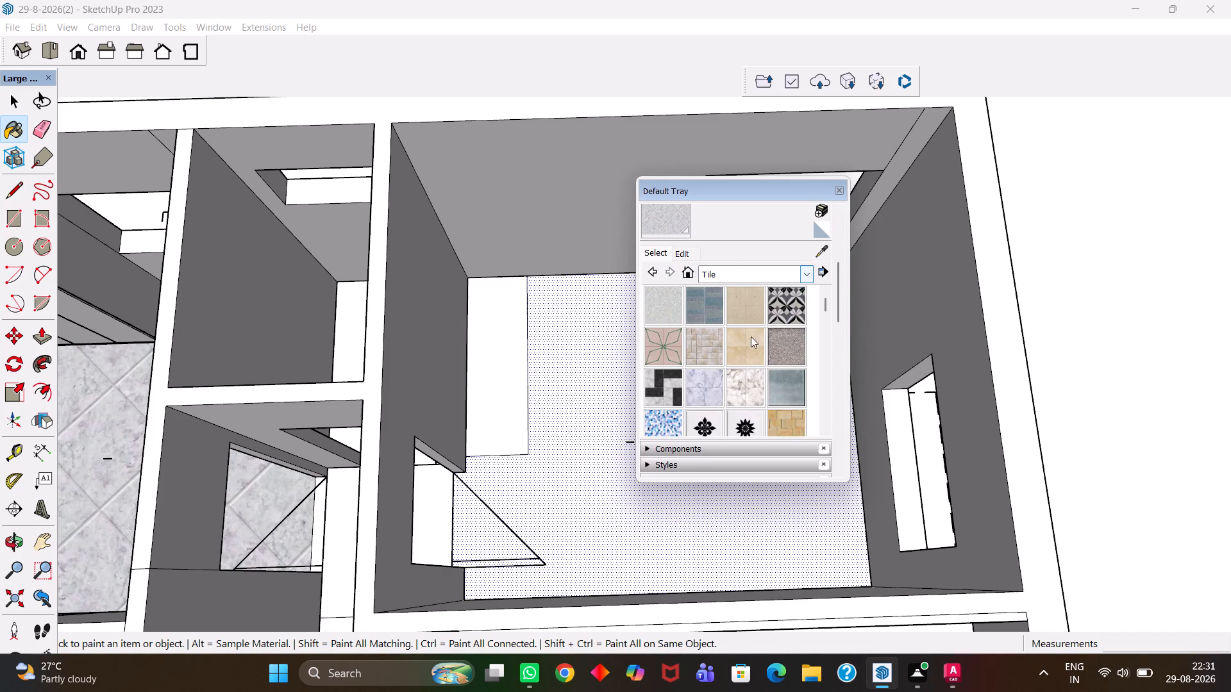
left_click(782, 345)
left_click(580, 384)
scroll(578, 384, "up", 4)
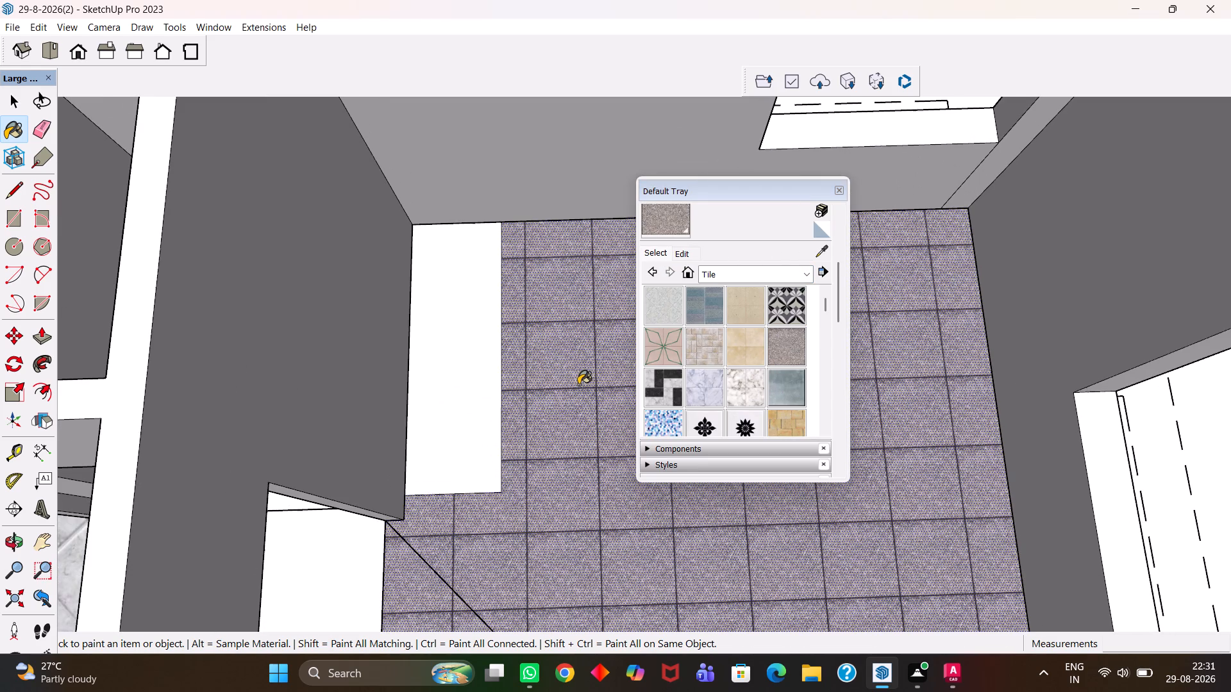
left_click(470, 375)
Paint the large hall's floor and the adjoining passage floor with Marble Carrara Gold Floor Tile.
scroll(386, 522, "down", 10)
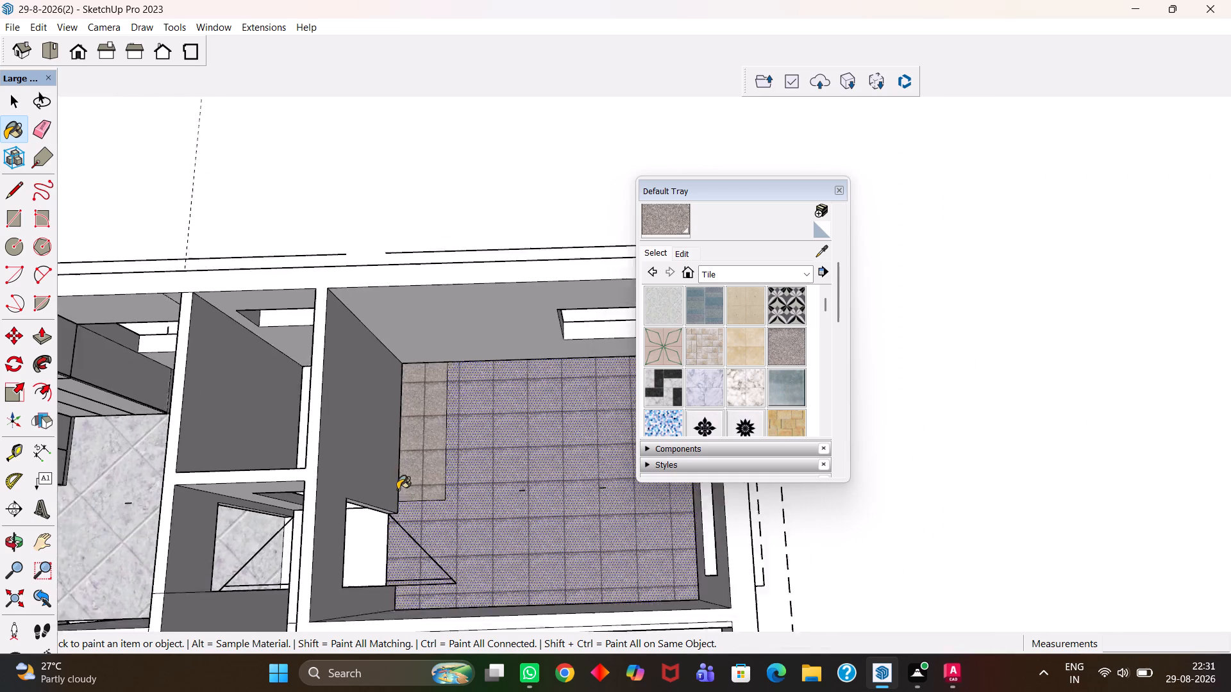
scroll(398, 490, "down", 2)
scroll(342, 545, "up", 6)
key("h")
left_click_drag(330, 521, 533, 465)
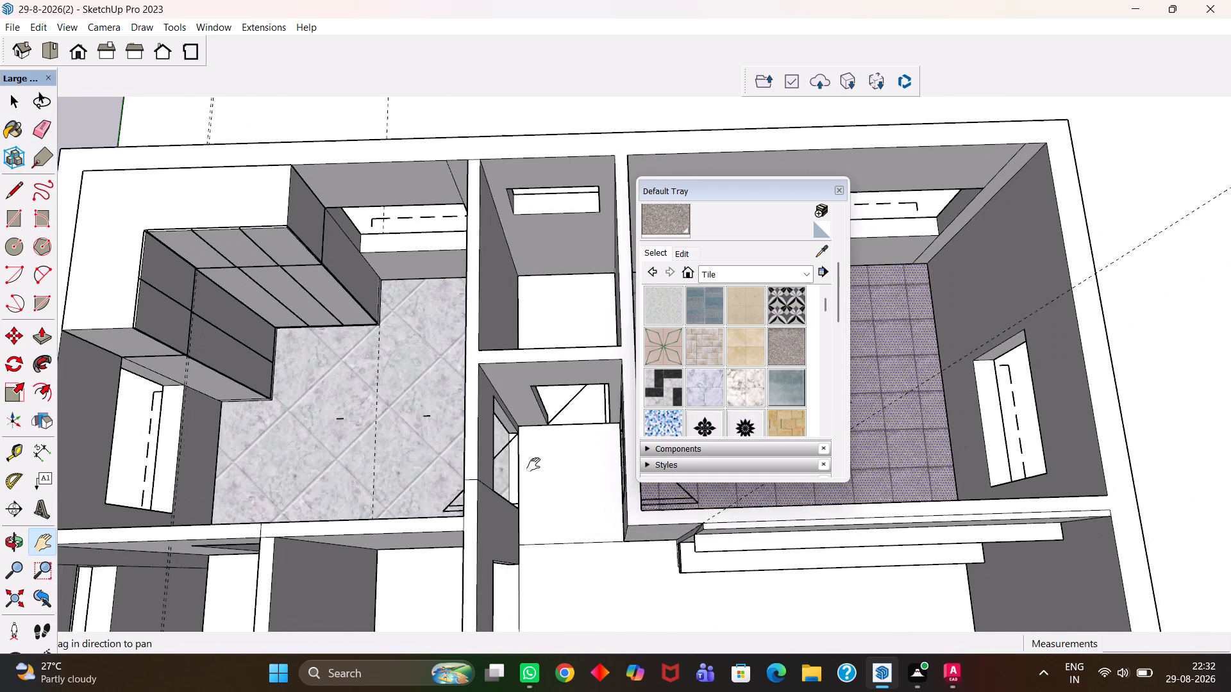
left_click_drag(533, 465, 499, 465)
left_click(744, 387)
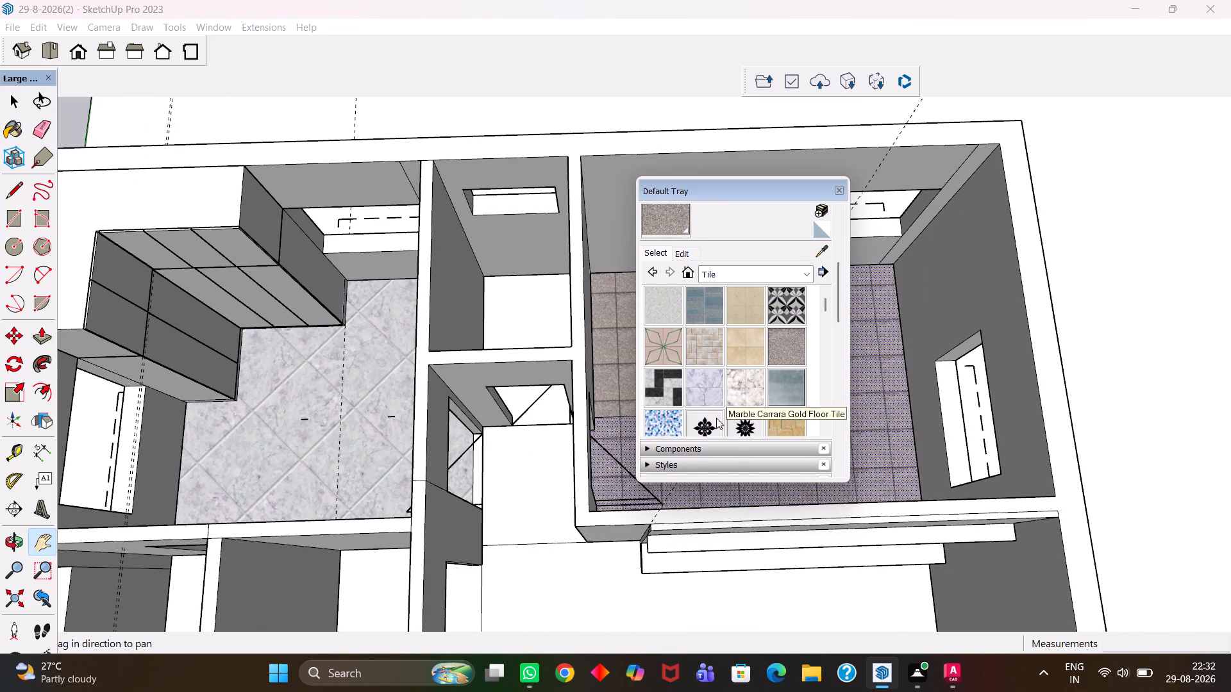
left_click(607, 579)
left_click(533, 511)
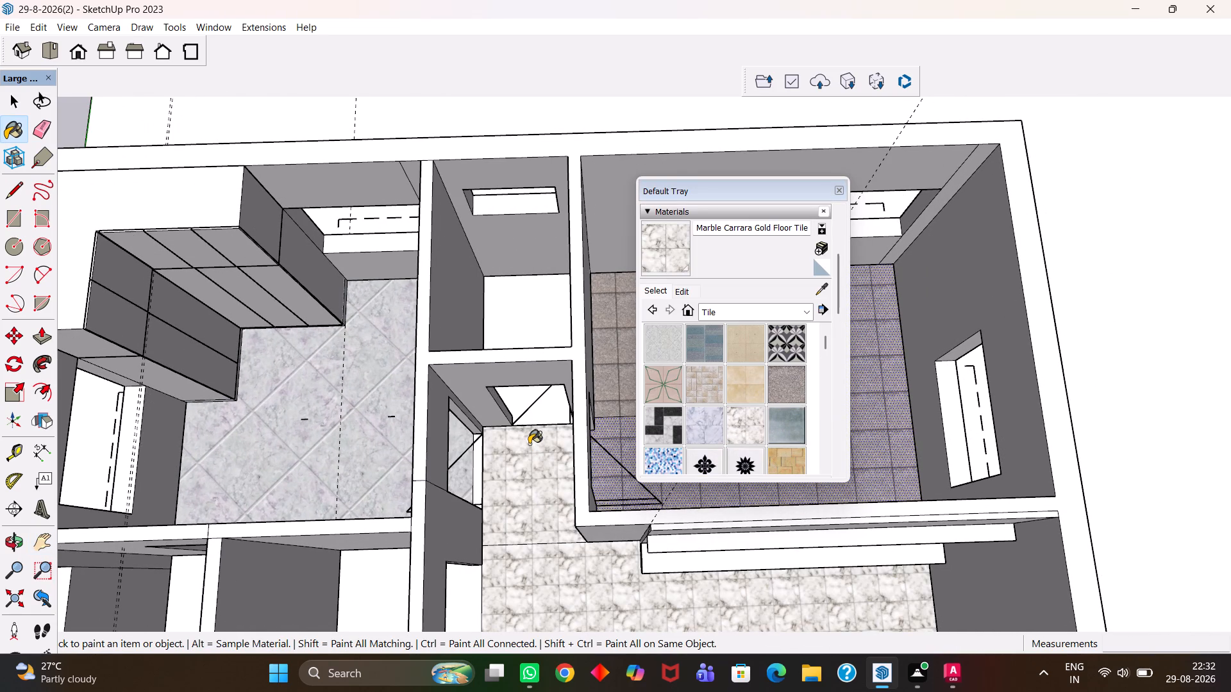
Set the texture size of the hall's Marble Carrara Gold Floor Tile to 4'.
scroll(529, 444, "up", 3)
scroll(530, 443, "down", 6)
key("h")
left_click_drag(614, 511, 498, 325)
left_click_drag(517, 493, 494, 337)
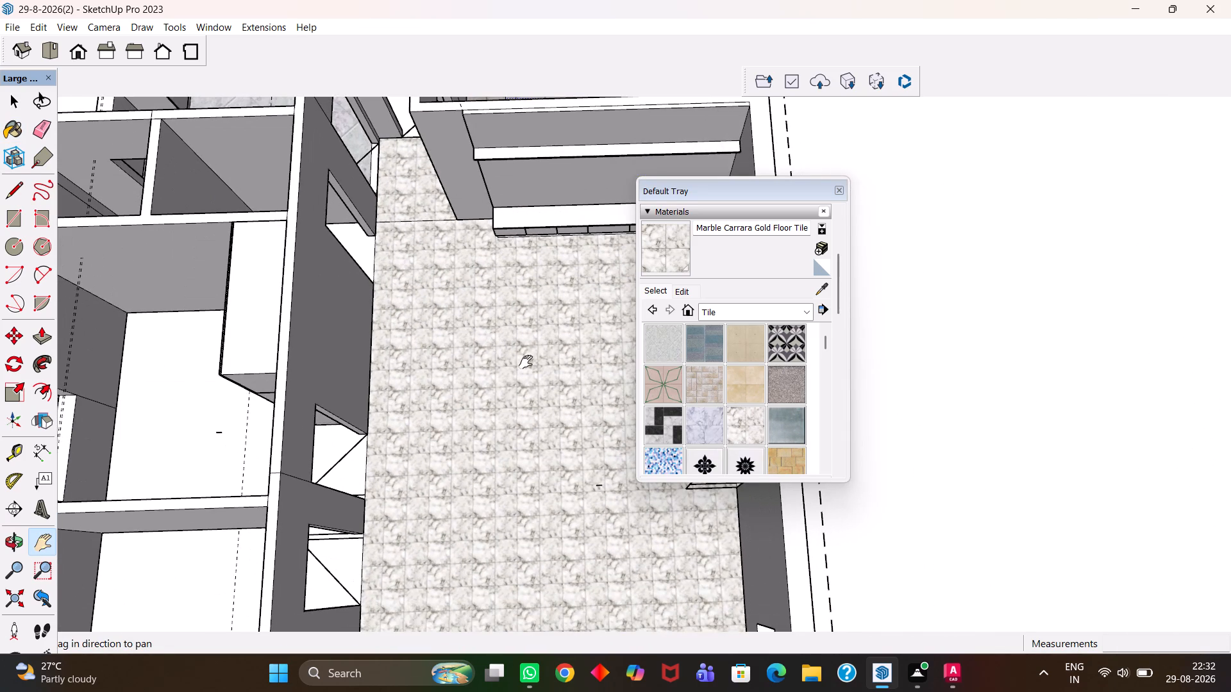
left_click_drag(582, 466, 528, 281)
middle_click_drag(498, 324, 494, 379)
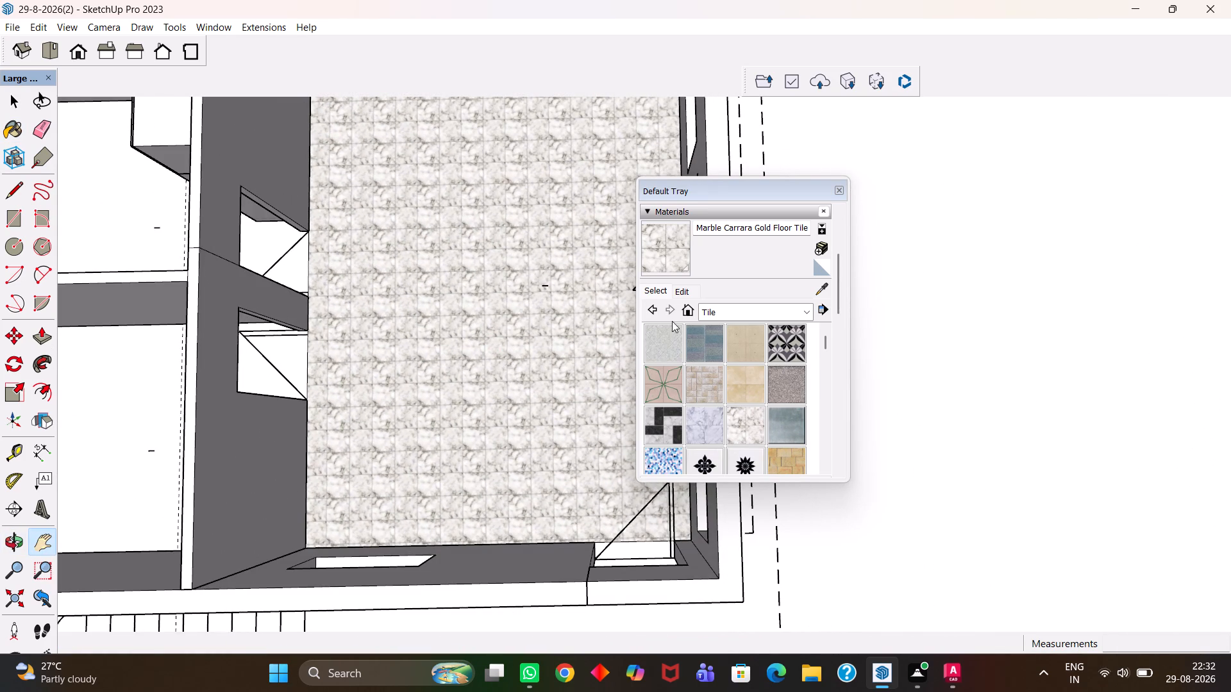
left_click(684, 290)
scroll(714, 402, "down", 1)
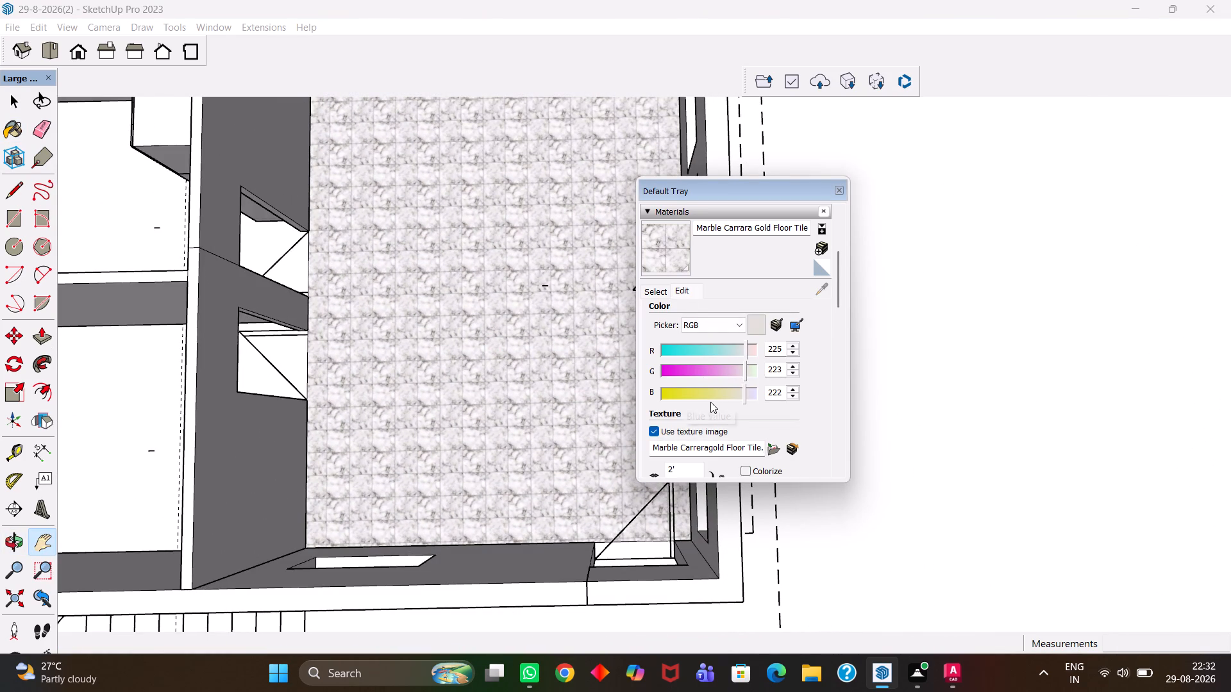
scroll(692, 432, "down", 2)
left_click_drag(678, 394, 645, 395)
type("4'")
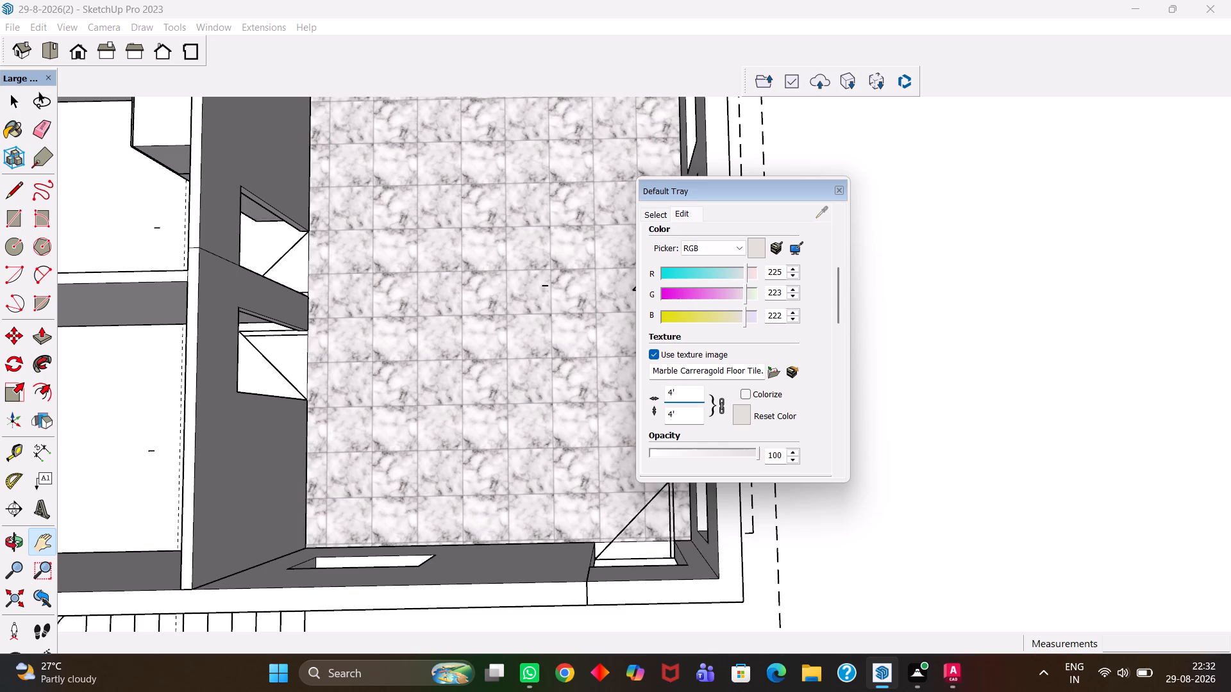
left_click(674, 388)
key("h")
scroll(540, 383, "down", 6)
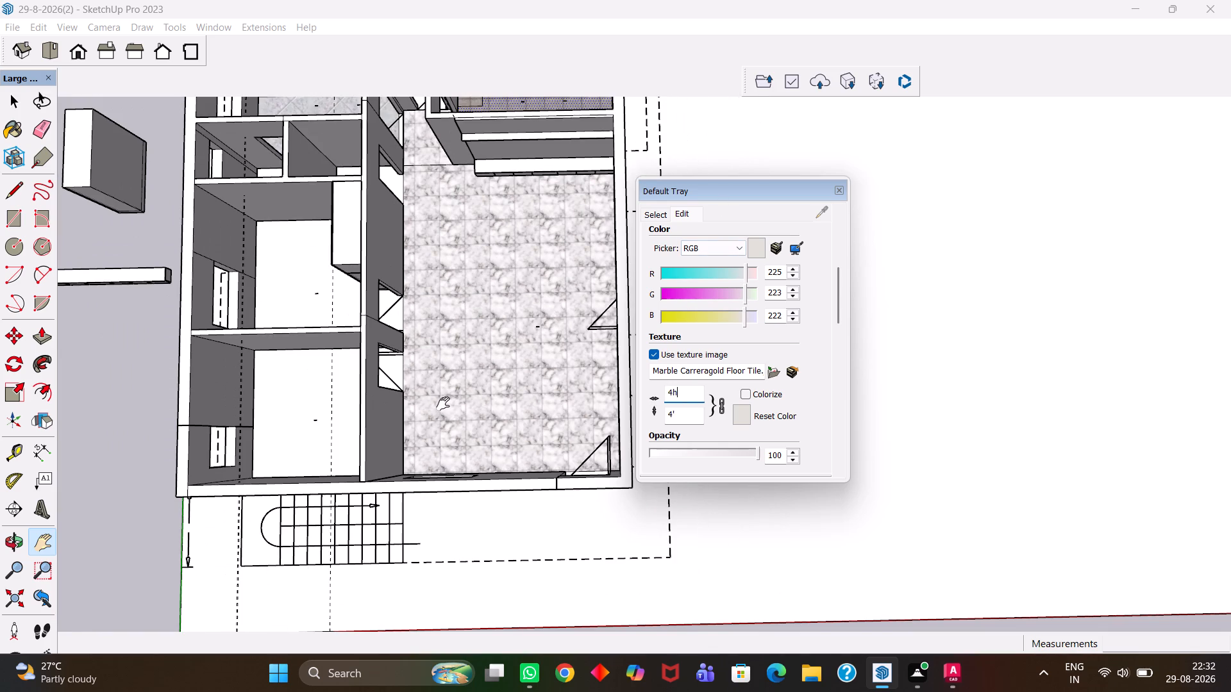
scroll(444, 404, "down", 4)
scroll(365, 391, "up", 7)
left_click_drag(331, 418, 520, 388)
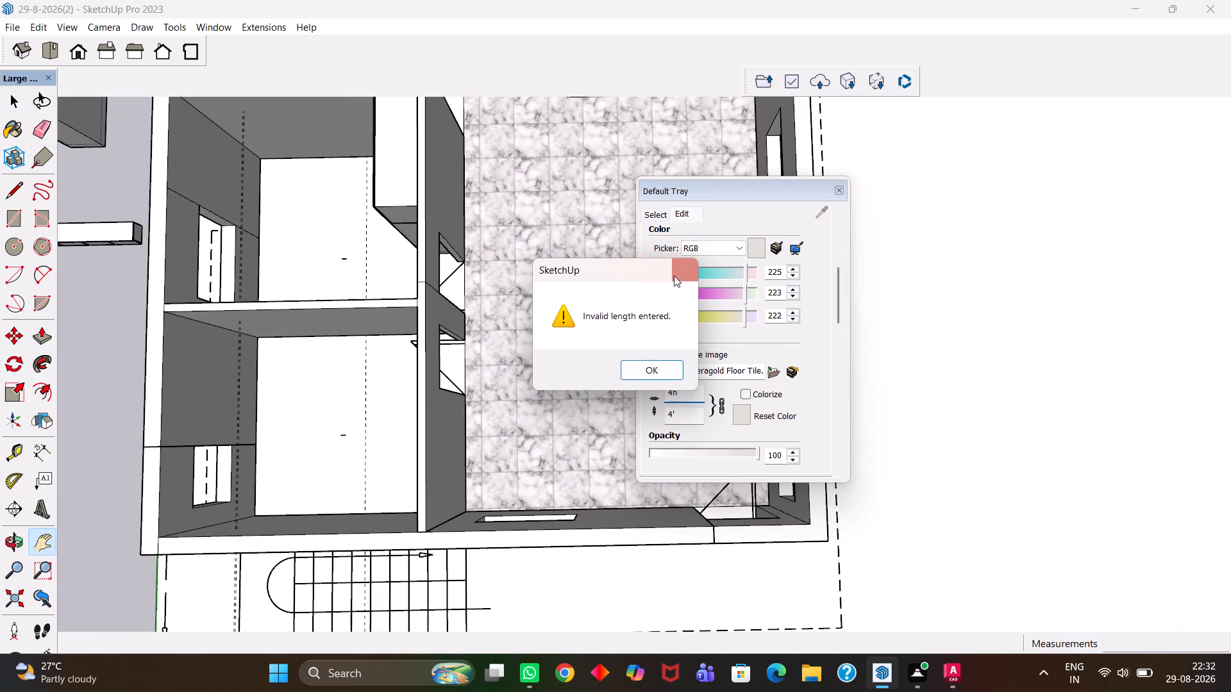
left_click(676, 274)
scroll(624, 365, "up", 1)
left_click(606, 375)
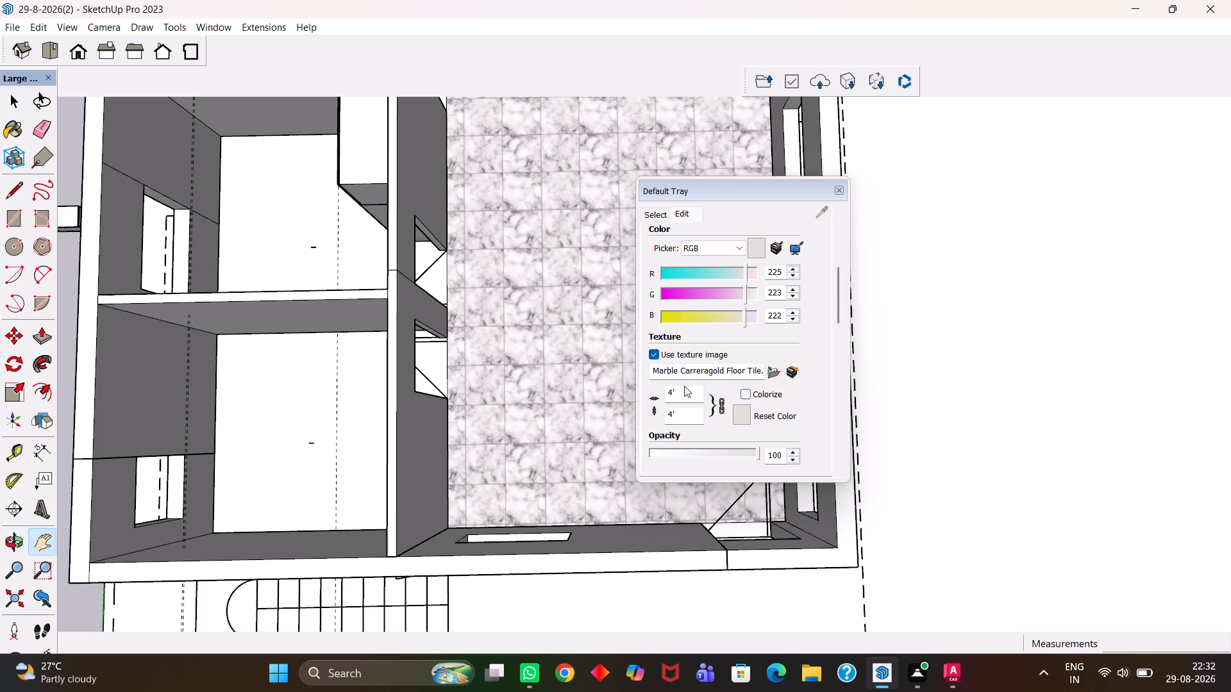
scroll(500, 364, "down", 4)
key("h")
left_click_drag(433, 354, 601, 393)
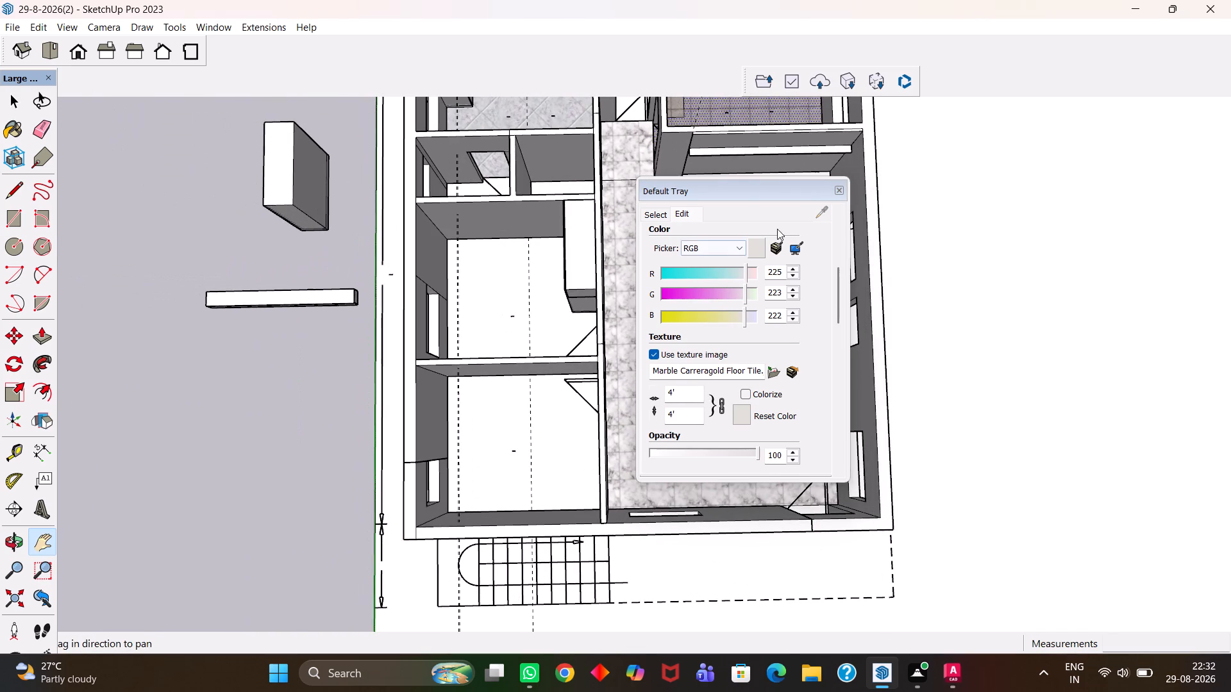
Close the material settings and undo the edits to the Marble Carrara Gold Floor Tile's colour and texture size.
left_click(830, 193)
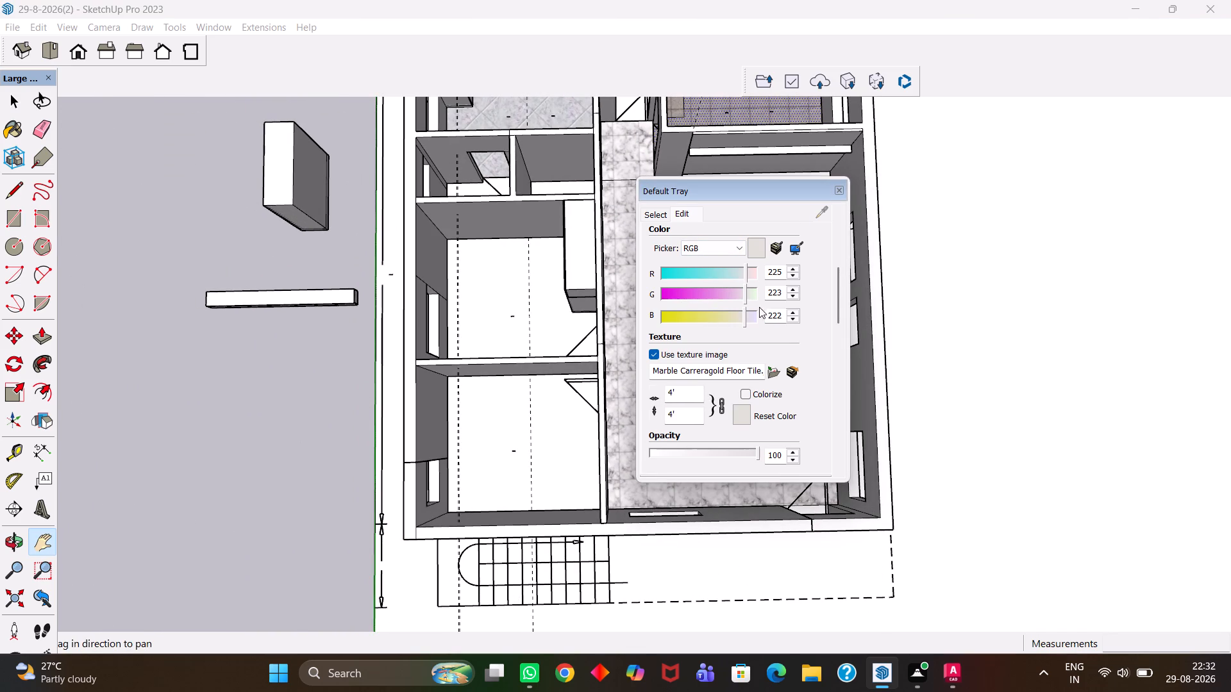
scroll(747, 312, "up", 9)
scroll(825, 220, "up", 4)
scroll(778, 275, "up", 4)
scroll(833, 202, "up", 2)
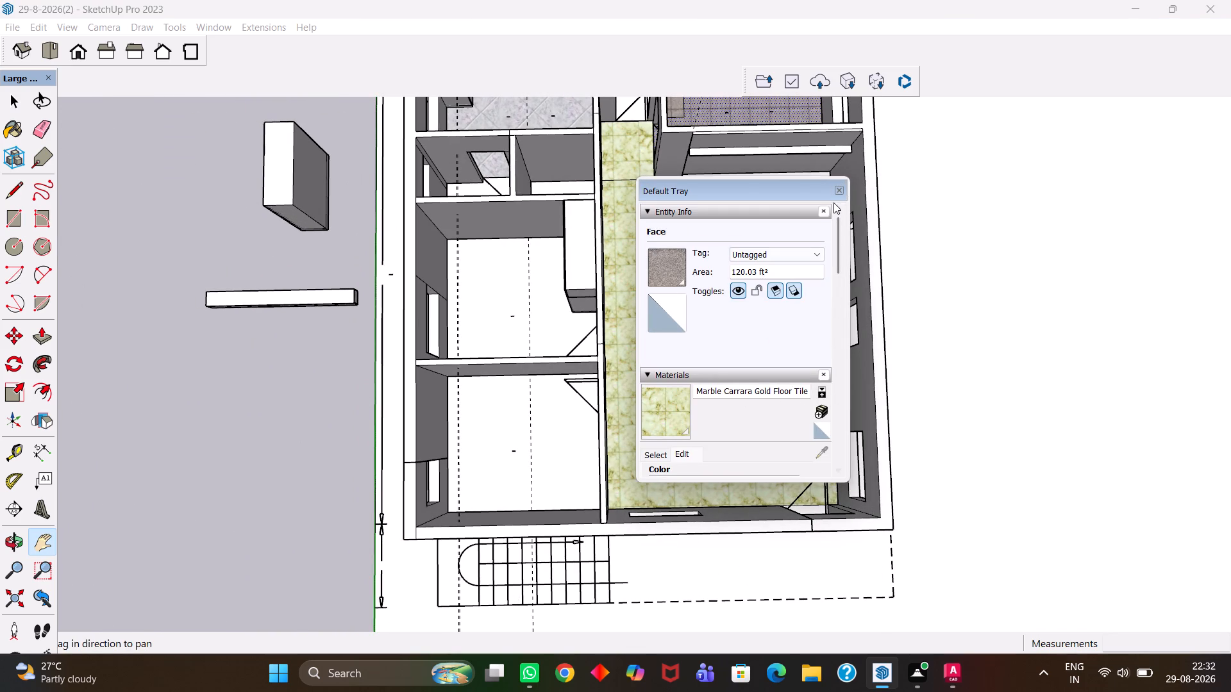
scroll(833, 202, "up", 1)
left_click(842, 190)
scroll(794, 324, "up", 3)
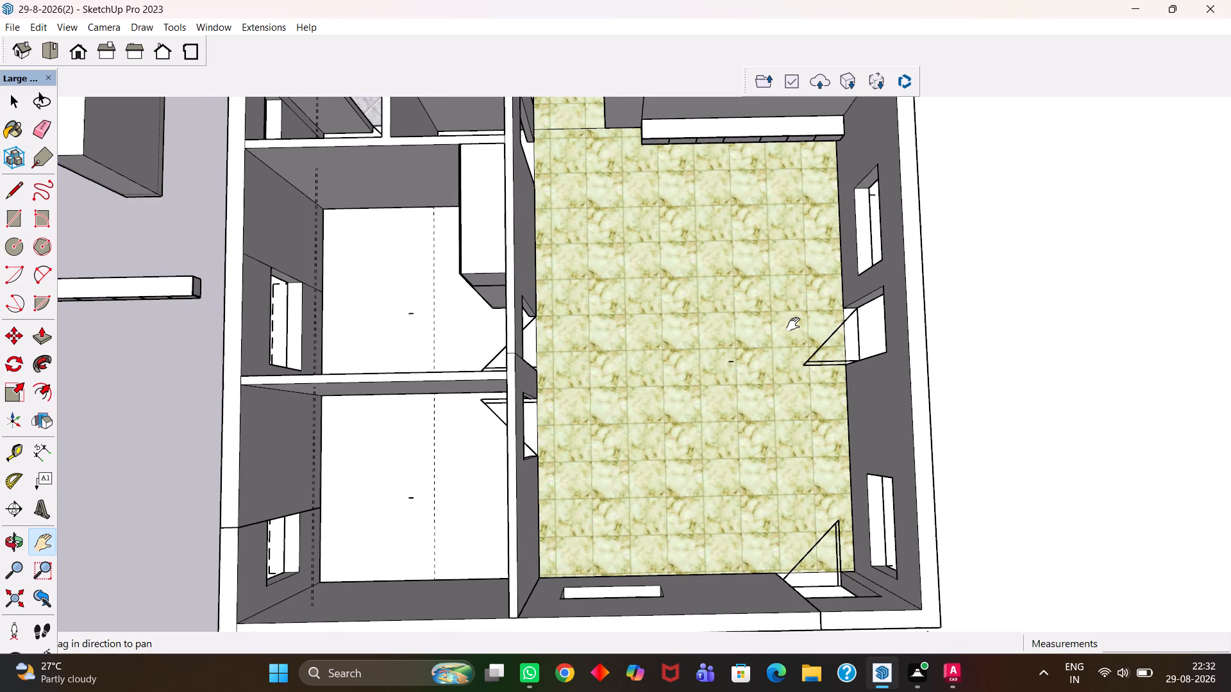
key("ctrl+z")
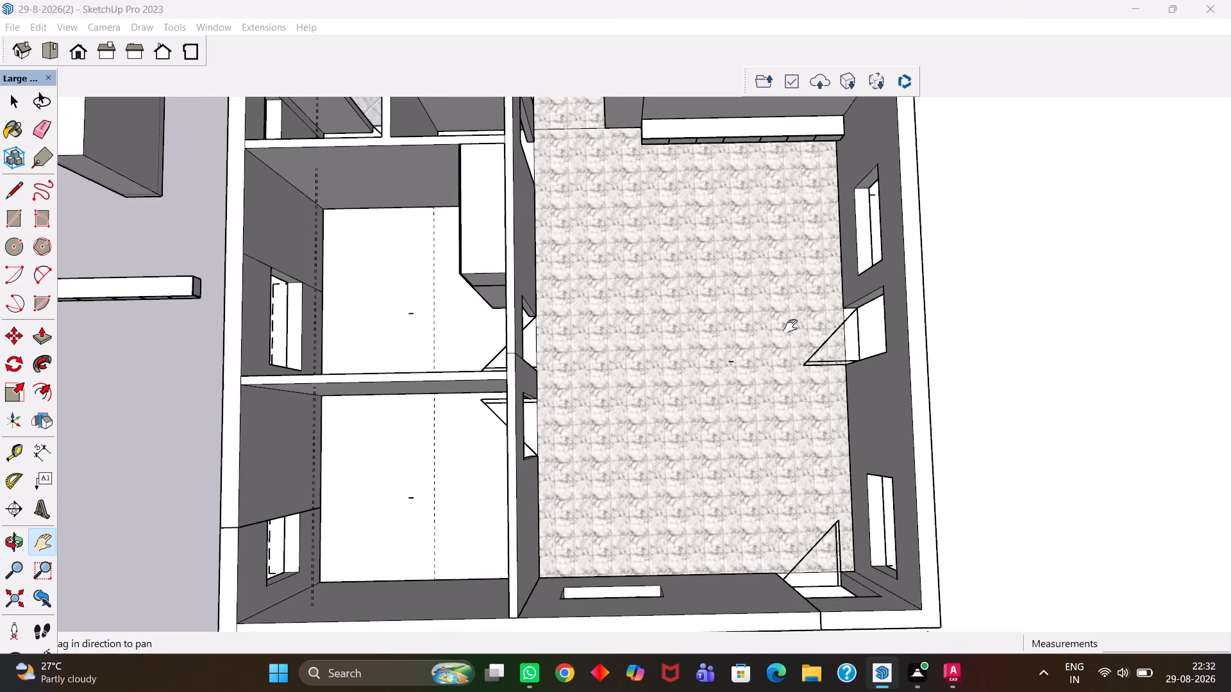
Set the Marble Carrara Gold Floor Tile's texture size to 4' and close the material settings.
scroll(653, 396, "up", 12)
key("b")
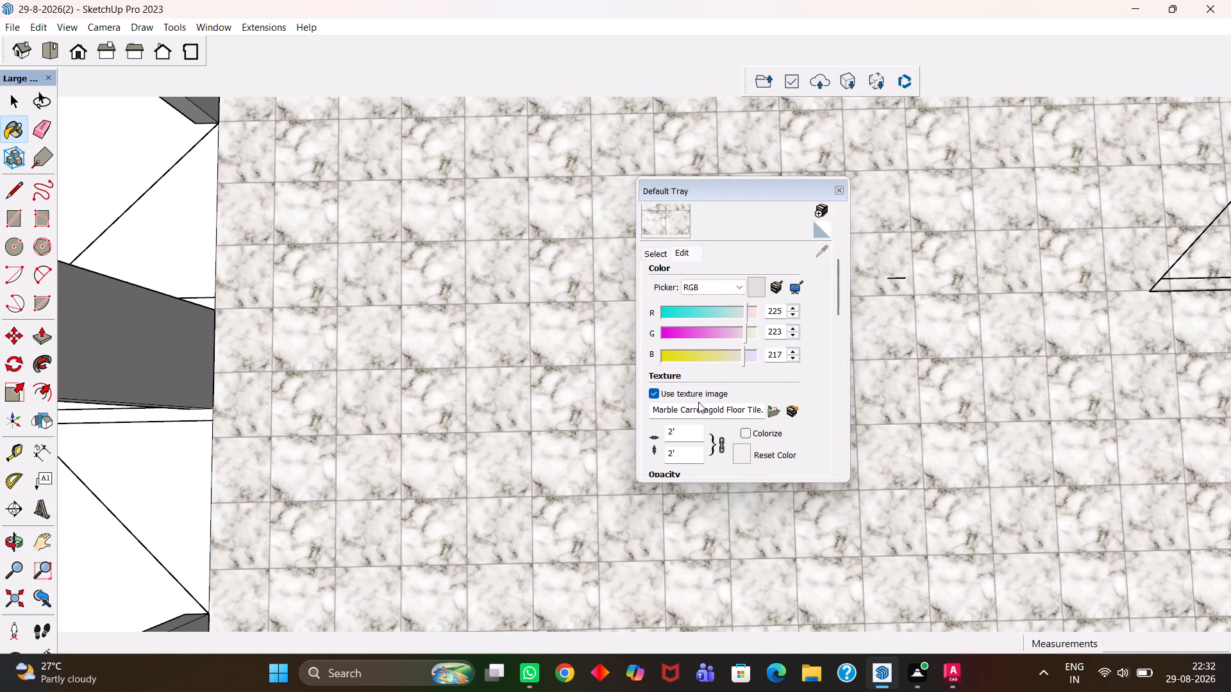
left_click_drag(679, 429, 646, 428)
type("4'")
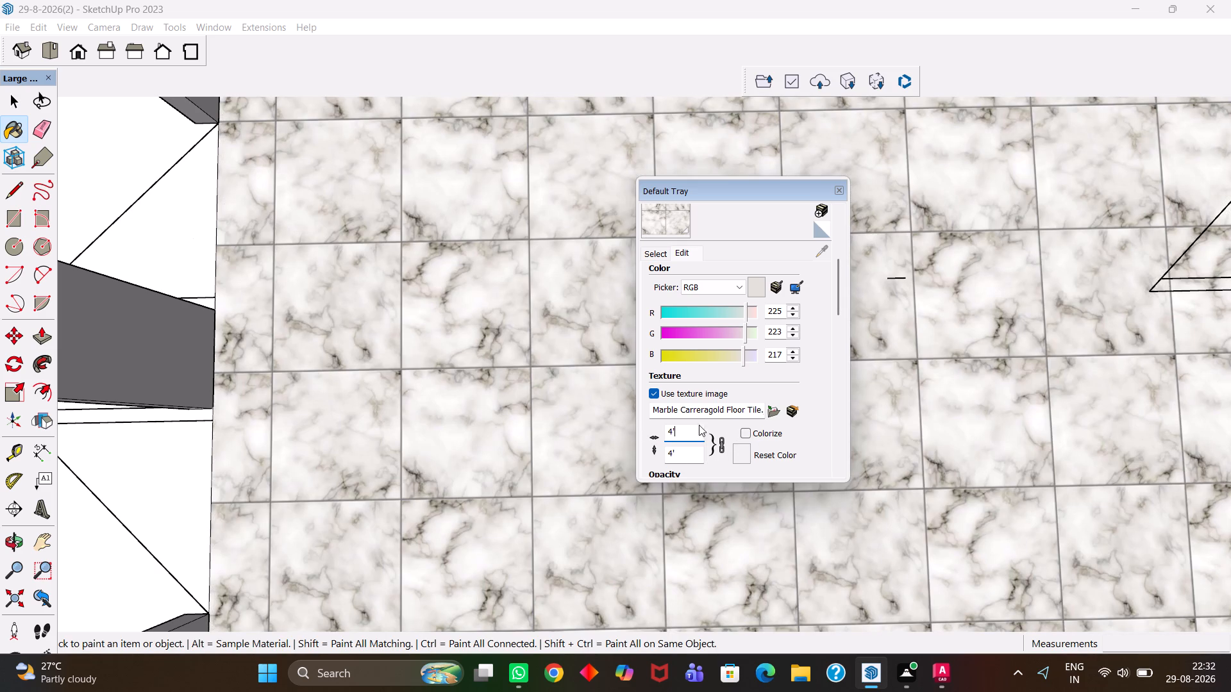
left_click(839, 189)
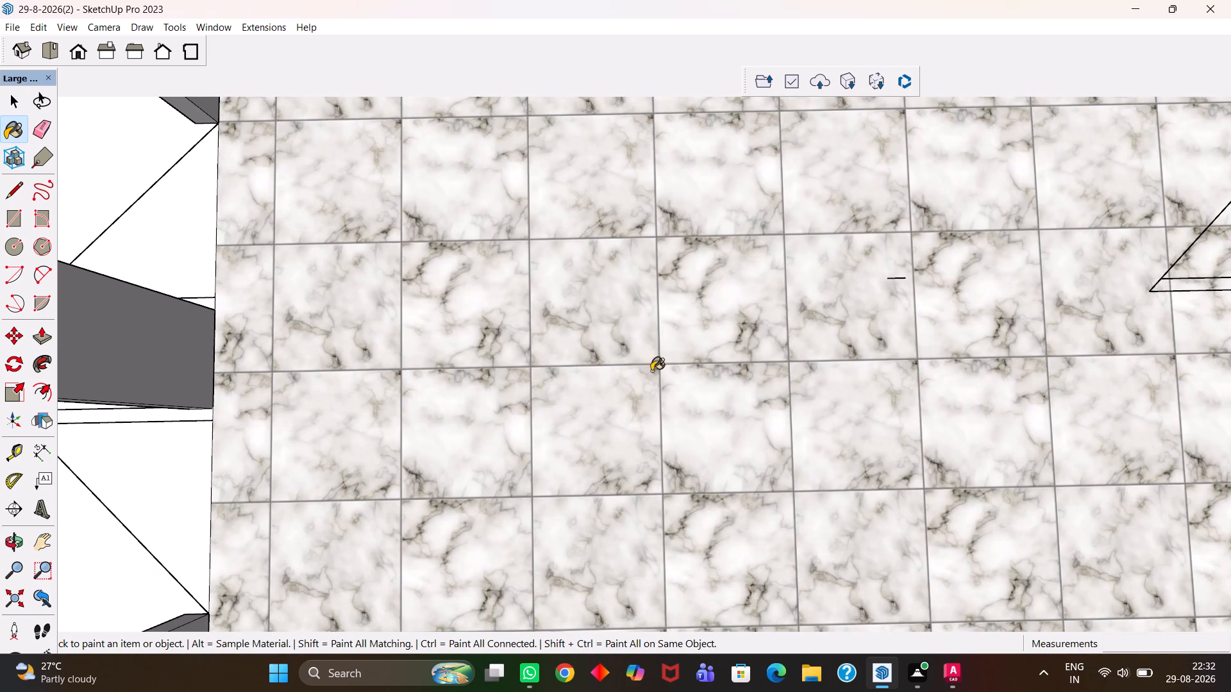
scroll(651, 381, "down", 16)
key("h")
left_click_drag(601, 413, 723, 386)
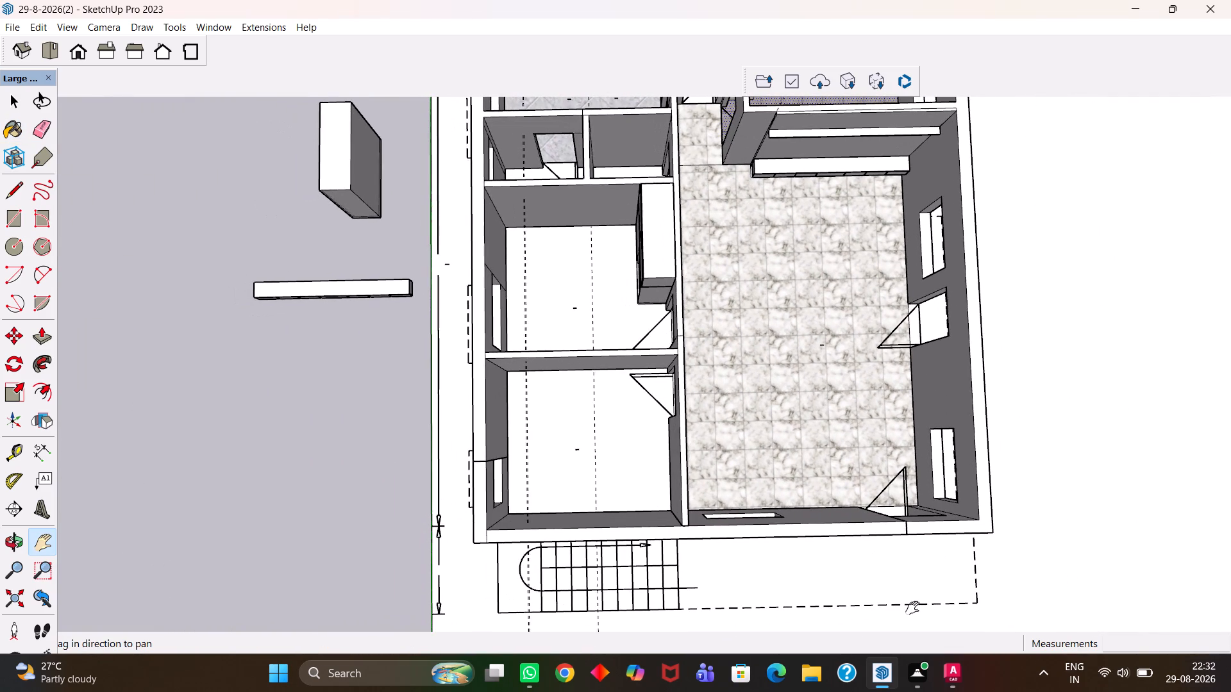
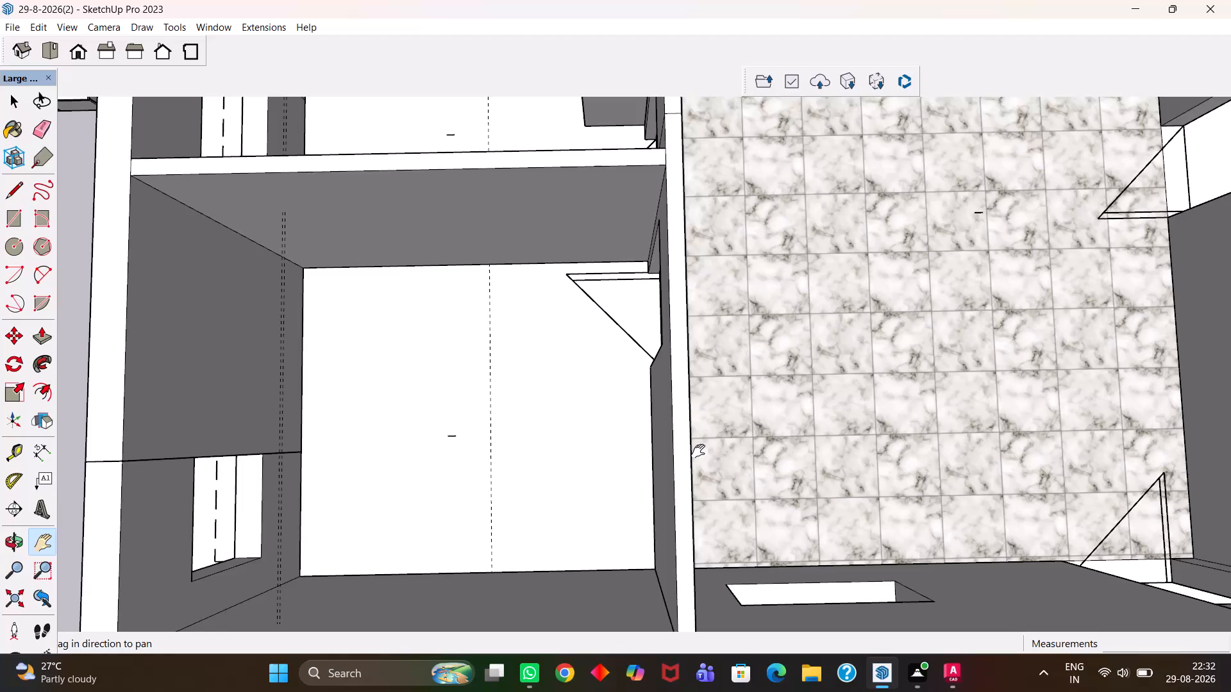
Examine the tiled hall and passage floors together with the adjoining rooms that still have plain floors.
scroll(699, 451, "up", 1)
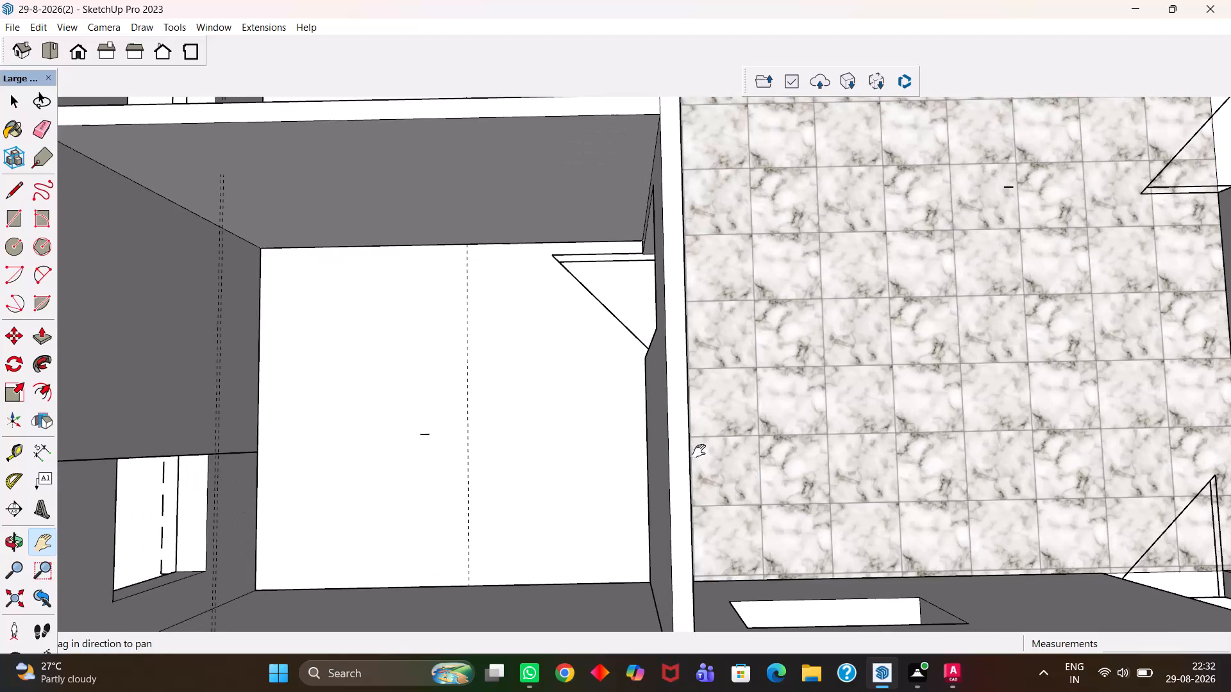
key("h")
scroll(671, 456, "down", 11)
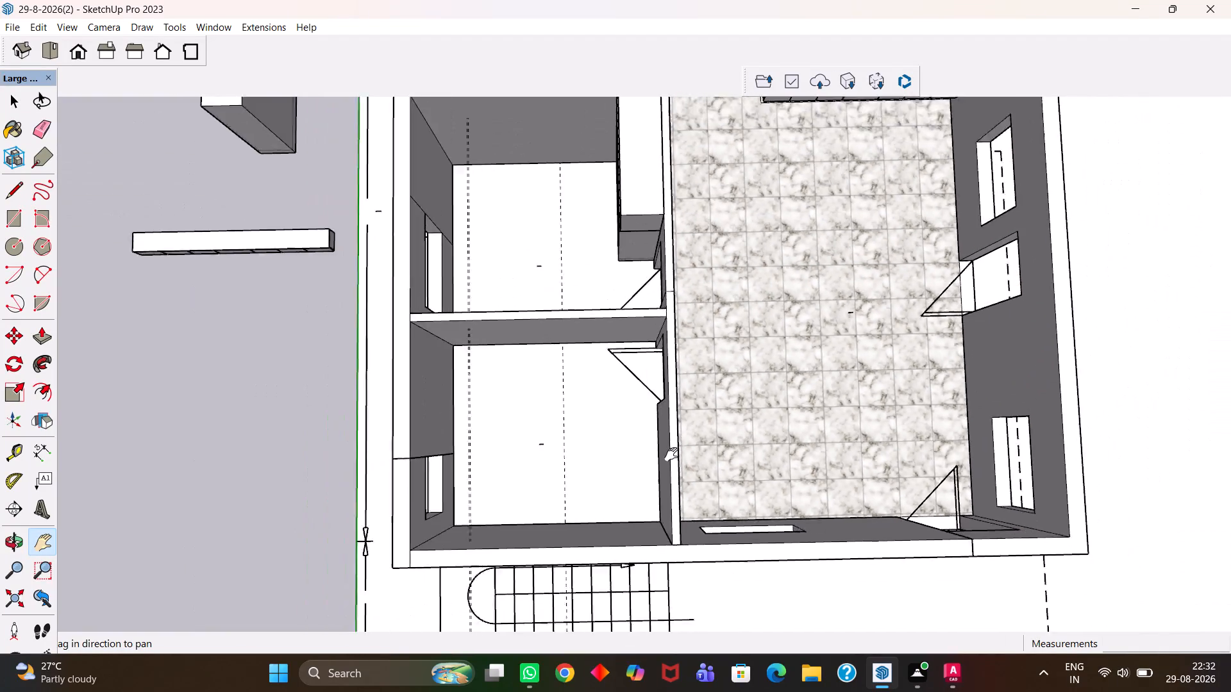
scroll(671, 454, "down", 8)
left_click_drag(763, 391, 728, 454)
scroll(706, 475, "up", 6)
middle_click_drag(691, 482, 686, 443)
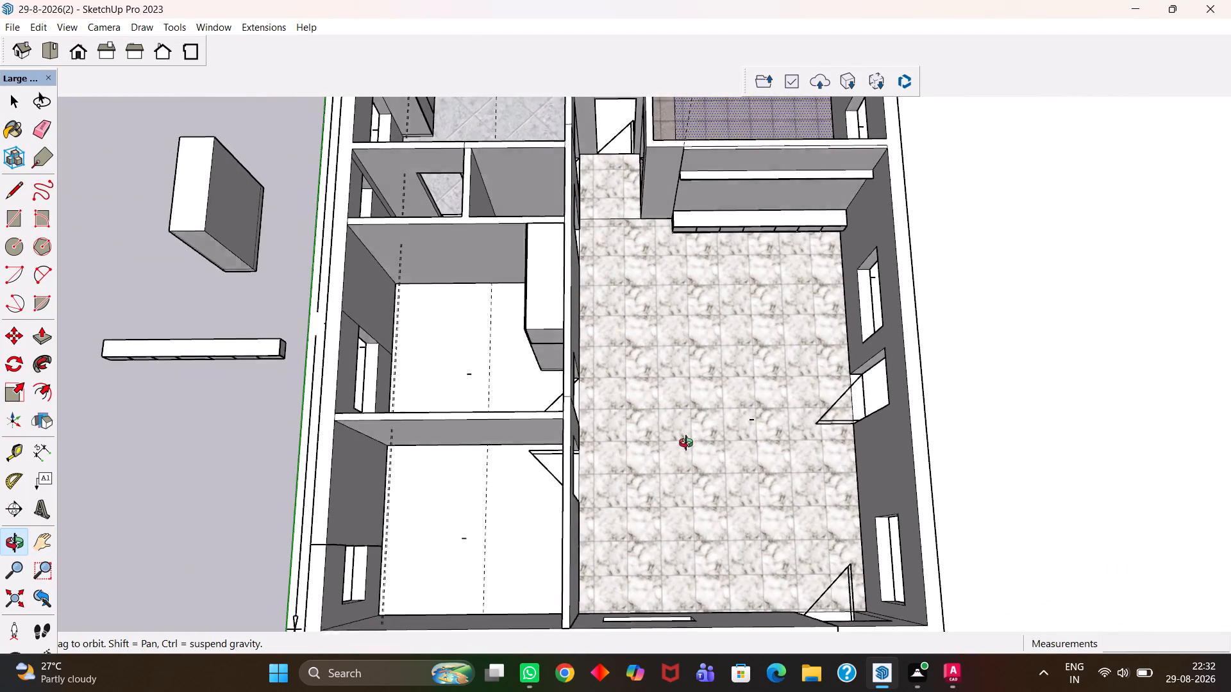
middle_click_drag(686, 443, 686, 452)
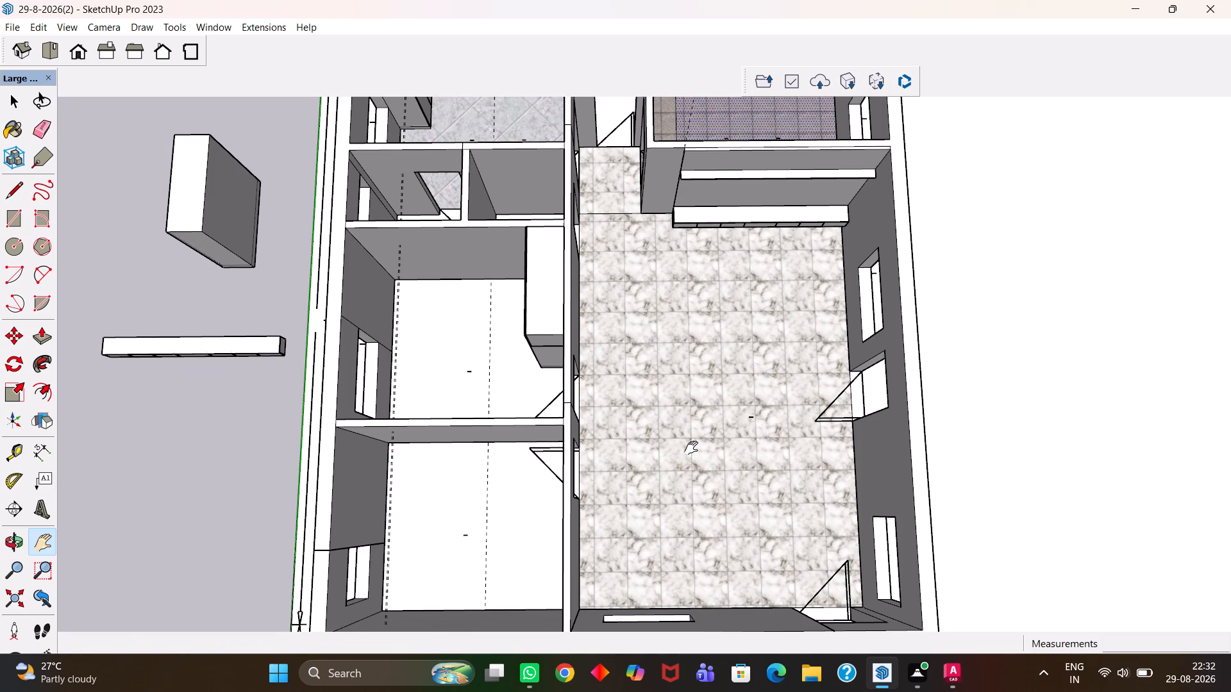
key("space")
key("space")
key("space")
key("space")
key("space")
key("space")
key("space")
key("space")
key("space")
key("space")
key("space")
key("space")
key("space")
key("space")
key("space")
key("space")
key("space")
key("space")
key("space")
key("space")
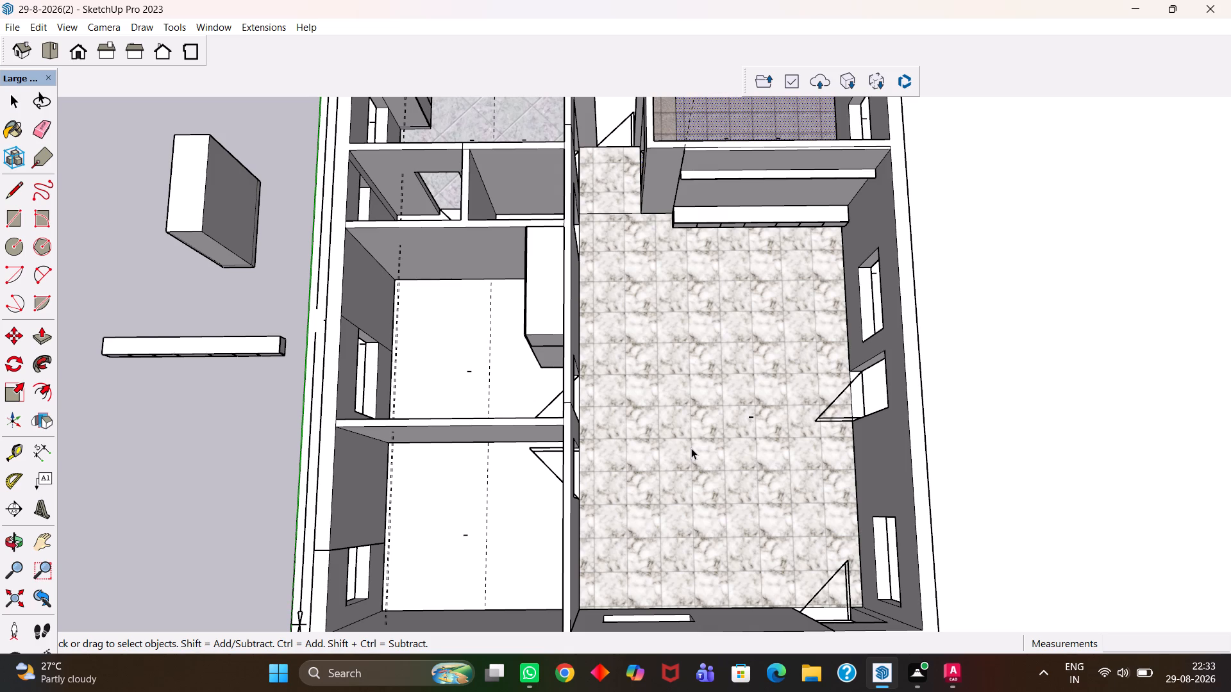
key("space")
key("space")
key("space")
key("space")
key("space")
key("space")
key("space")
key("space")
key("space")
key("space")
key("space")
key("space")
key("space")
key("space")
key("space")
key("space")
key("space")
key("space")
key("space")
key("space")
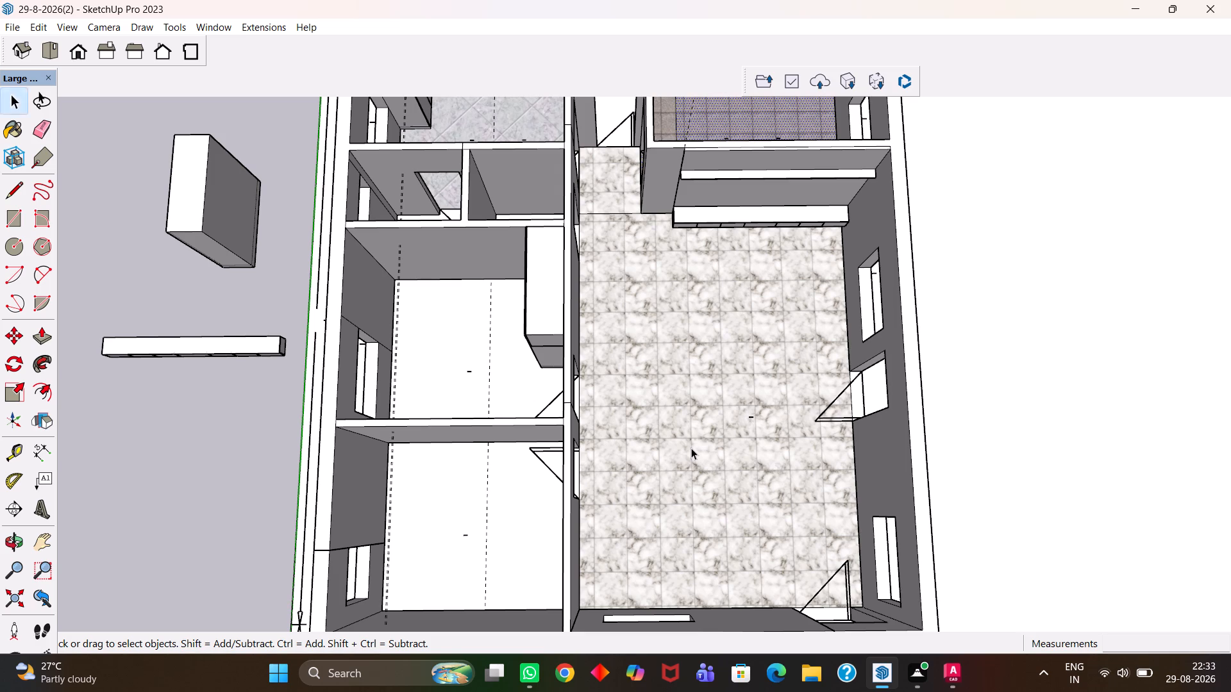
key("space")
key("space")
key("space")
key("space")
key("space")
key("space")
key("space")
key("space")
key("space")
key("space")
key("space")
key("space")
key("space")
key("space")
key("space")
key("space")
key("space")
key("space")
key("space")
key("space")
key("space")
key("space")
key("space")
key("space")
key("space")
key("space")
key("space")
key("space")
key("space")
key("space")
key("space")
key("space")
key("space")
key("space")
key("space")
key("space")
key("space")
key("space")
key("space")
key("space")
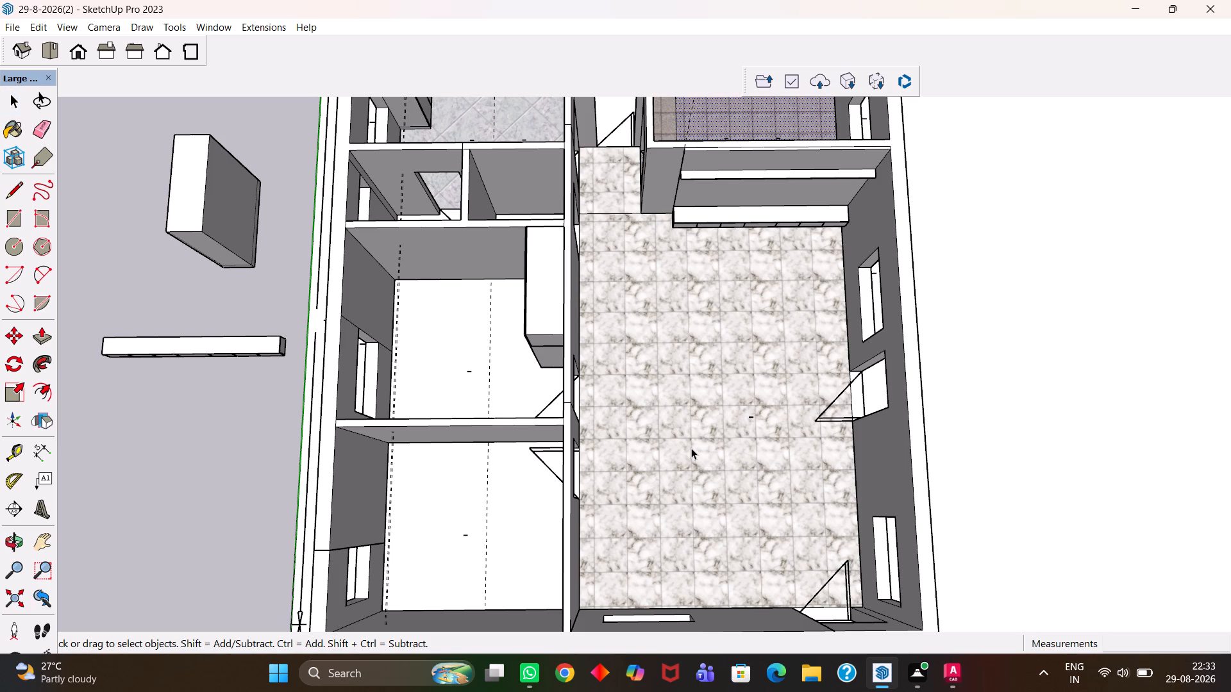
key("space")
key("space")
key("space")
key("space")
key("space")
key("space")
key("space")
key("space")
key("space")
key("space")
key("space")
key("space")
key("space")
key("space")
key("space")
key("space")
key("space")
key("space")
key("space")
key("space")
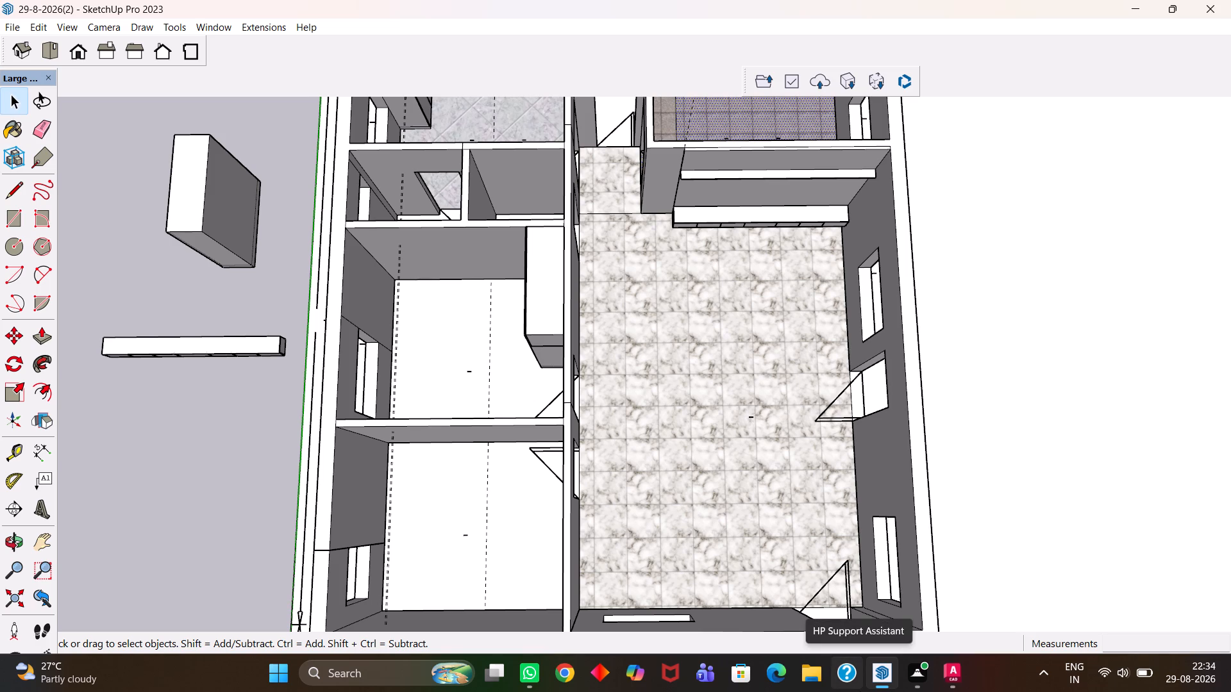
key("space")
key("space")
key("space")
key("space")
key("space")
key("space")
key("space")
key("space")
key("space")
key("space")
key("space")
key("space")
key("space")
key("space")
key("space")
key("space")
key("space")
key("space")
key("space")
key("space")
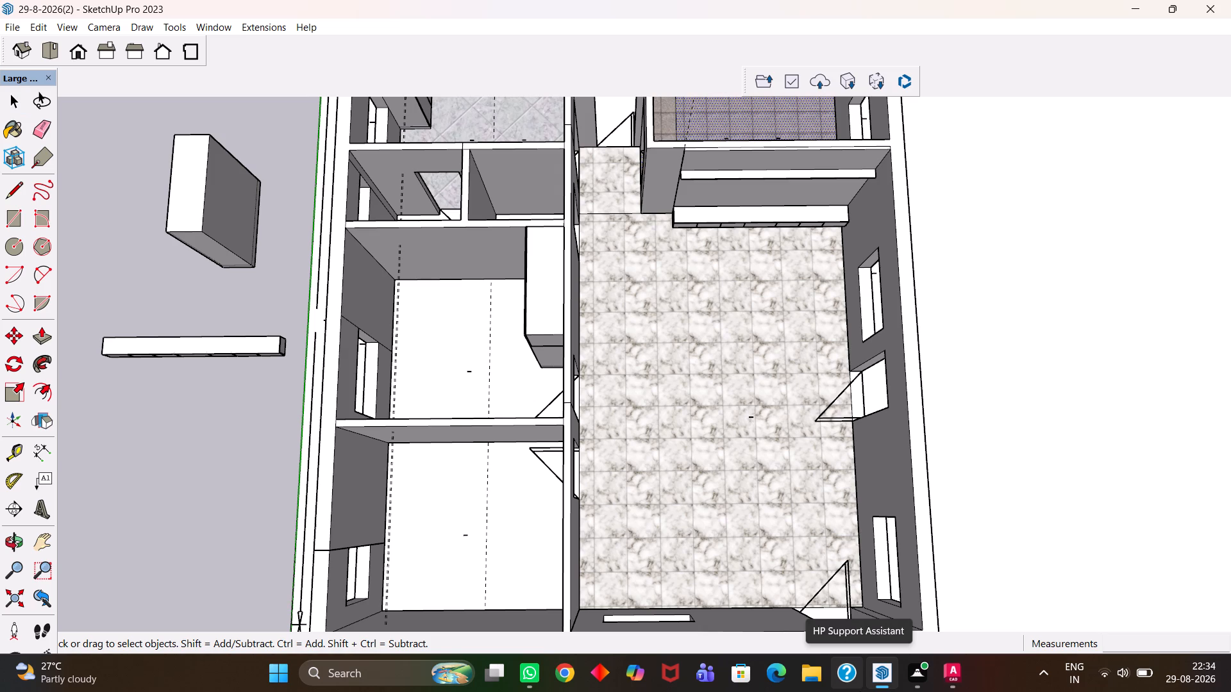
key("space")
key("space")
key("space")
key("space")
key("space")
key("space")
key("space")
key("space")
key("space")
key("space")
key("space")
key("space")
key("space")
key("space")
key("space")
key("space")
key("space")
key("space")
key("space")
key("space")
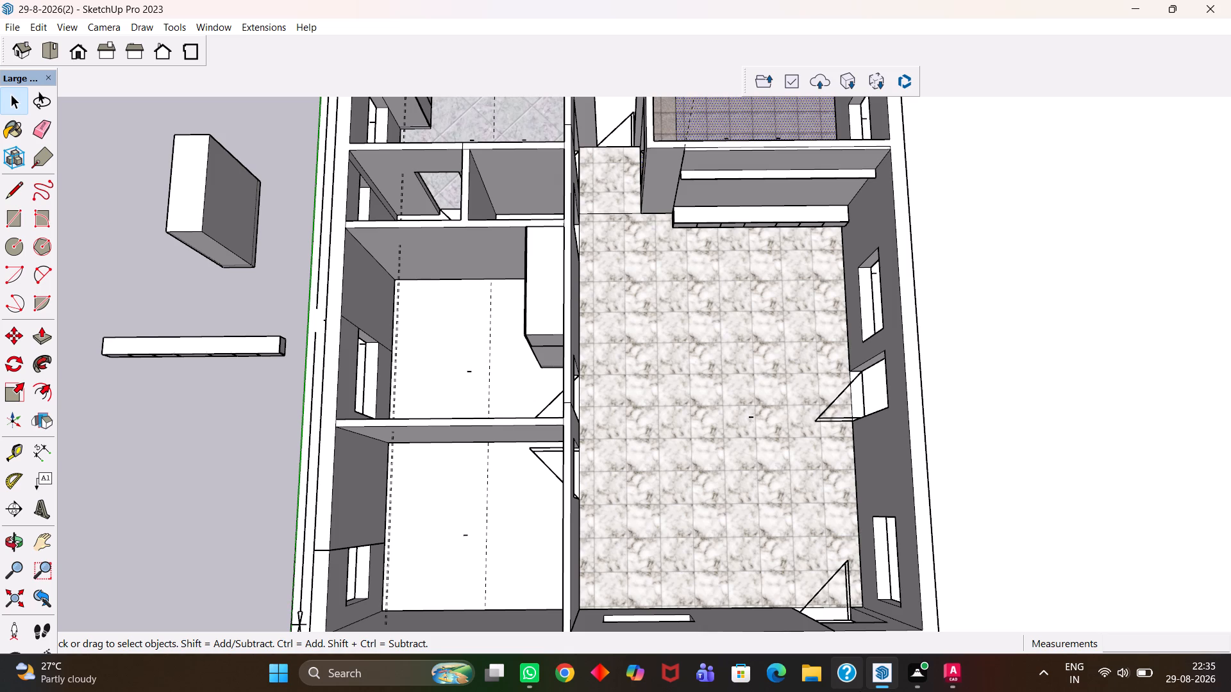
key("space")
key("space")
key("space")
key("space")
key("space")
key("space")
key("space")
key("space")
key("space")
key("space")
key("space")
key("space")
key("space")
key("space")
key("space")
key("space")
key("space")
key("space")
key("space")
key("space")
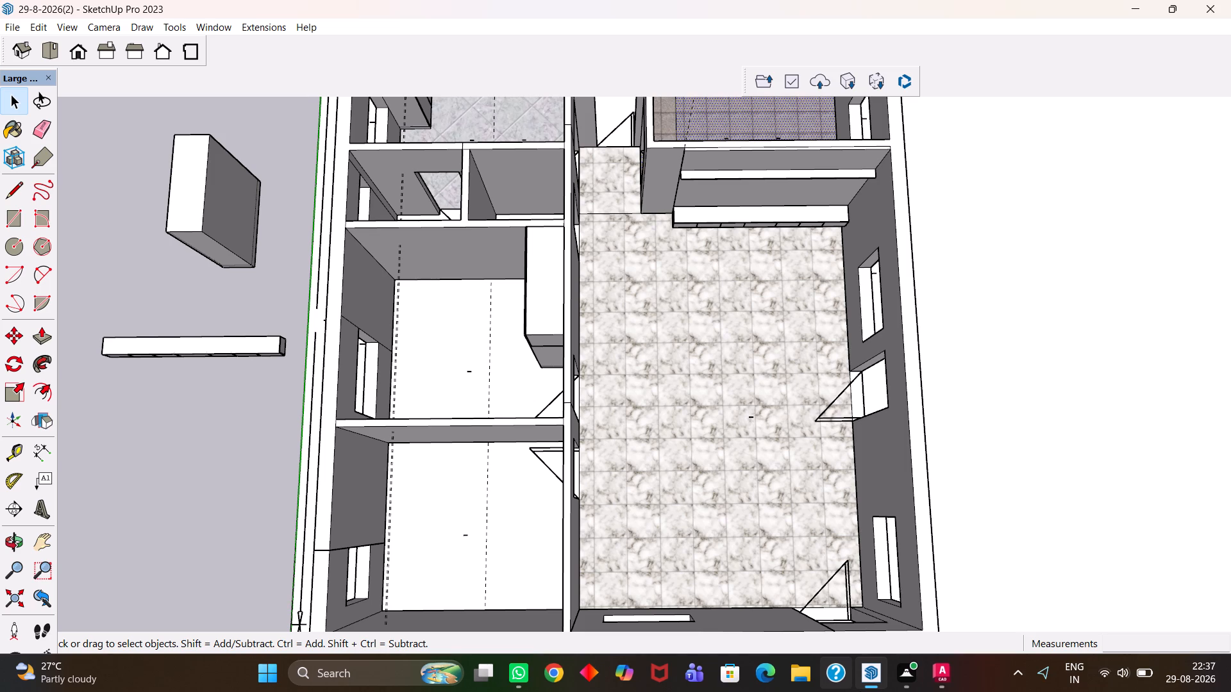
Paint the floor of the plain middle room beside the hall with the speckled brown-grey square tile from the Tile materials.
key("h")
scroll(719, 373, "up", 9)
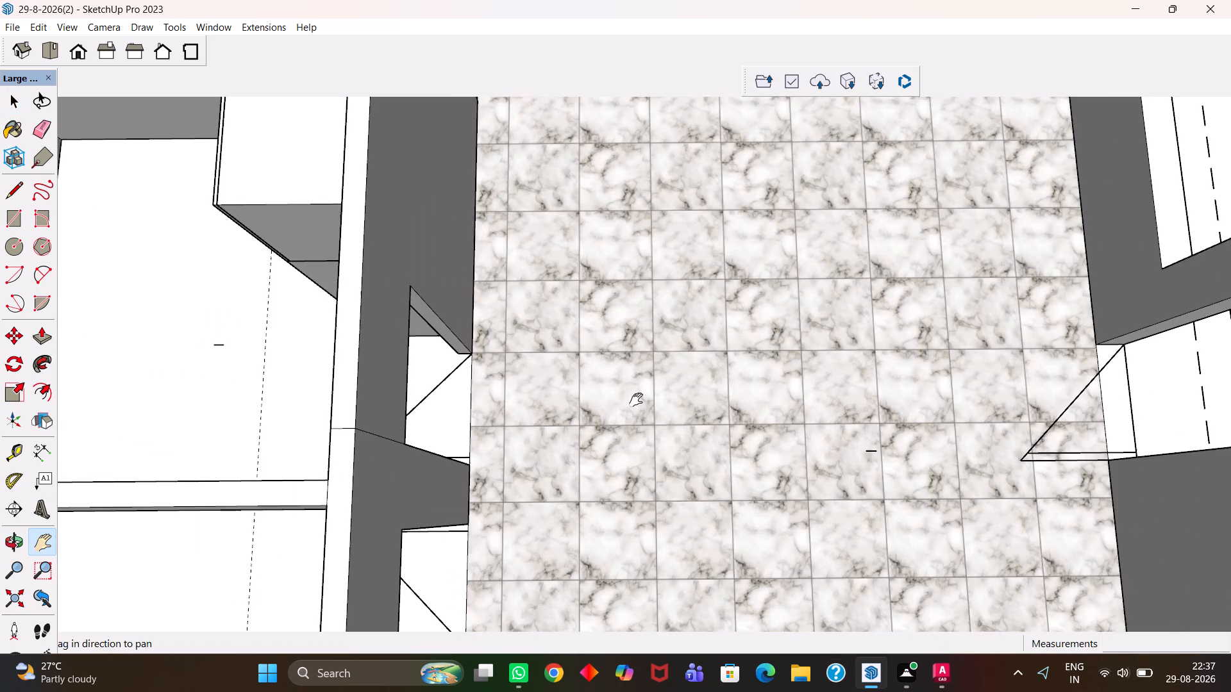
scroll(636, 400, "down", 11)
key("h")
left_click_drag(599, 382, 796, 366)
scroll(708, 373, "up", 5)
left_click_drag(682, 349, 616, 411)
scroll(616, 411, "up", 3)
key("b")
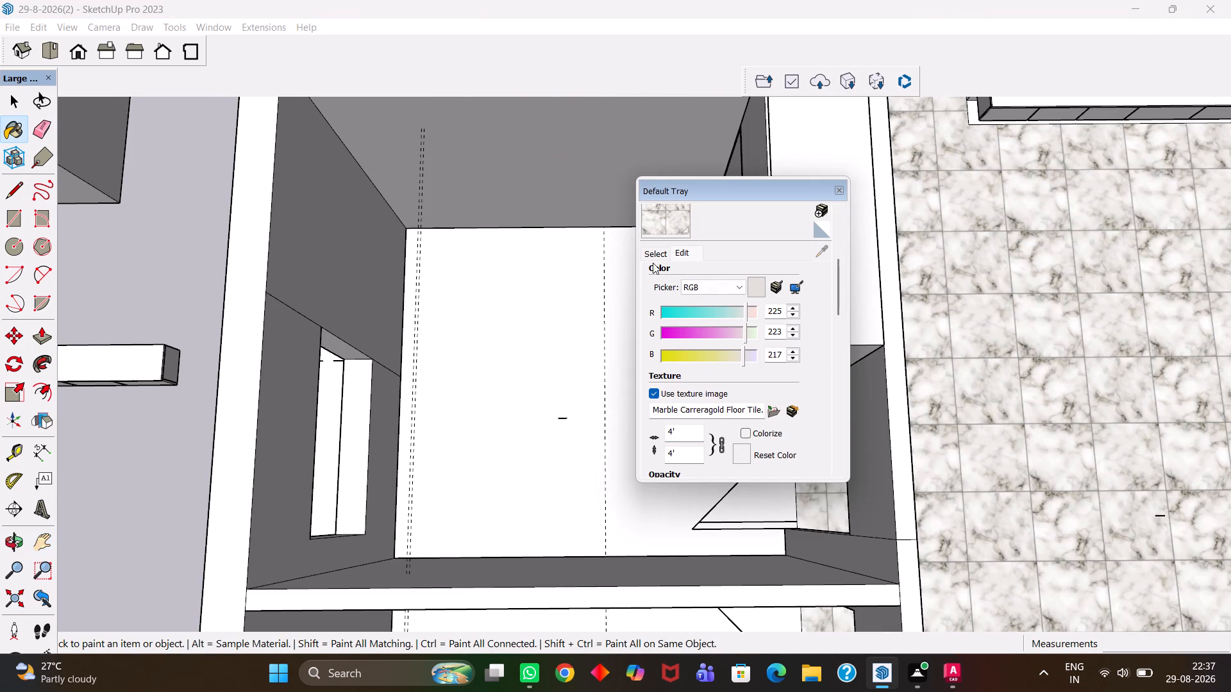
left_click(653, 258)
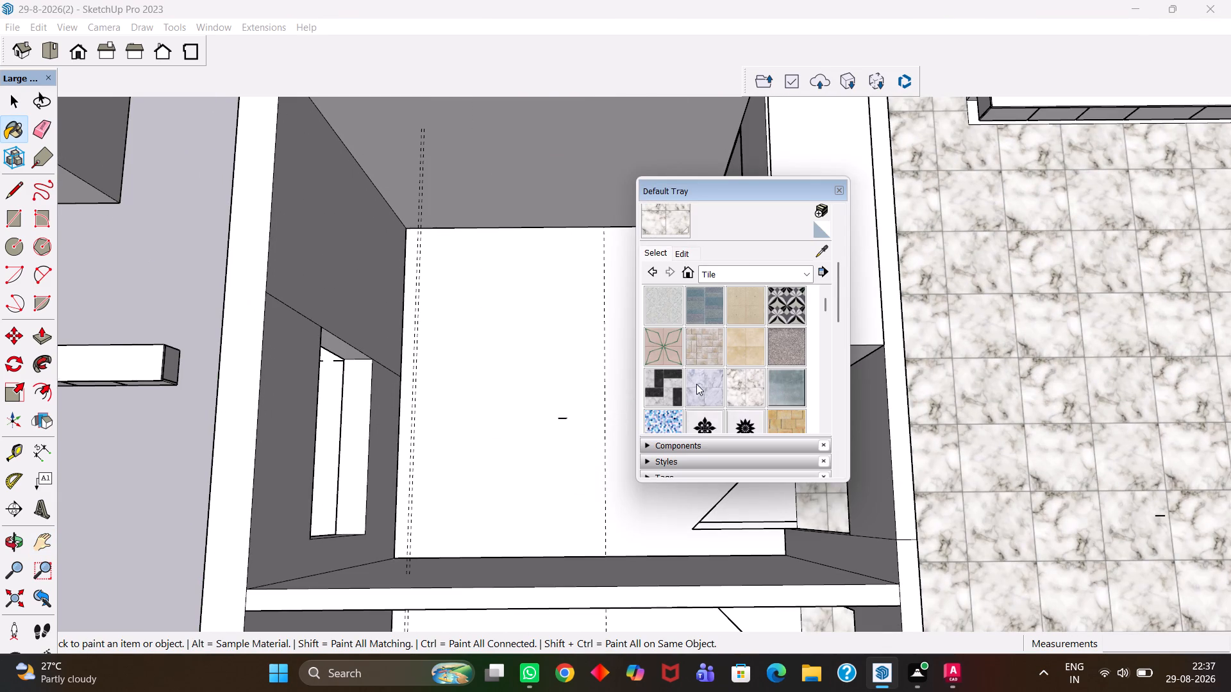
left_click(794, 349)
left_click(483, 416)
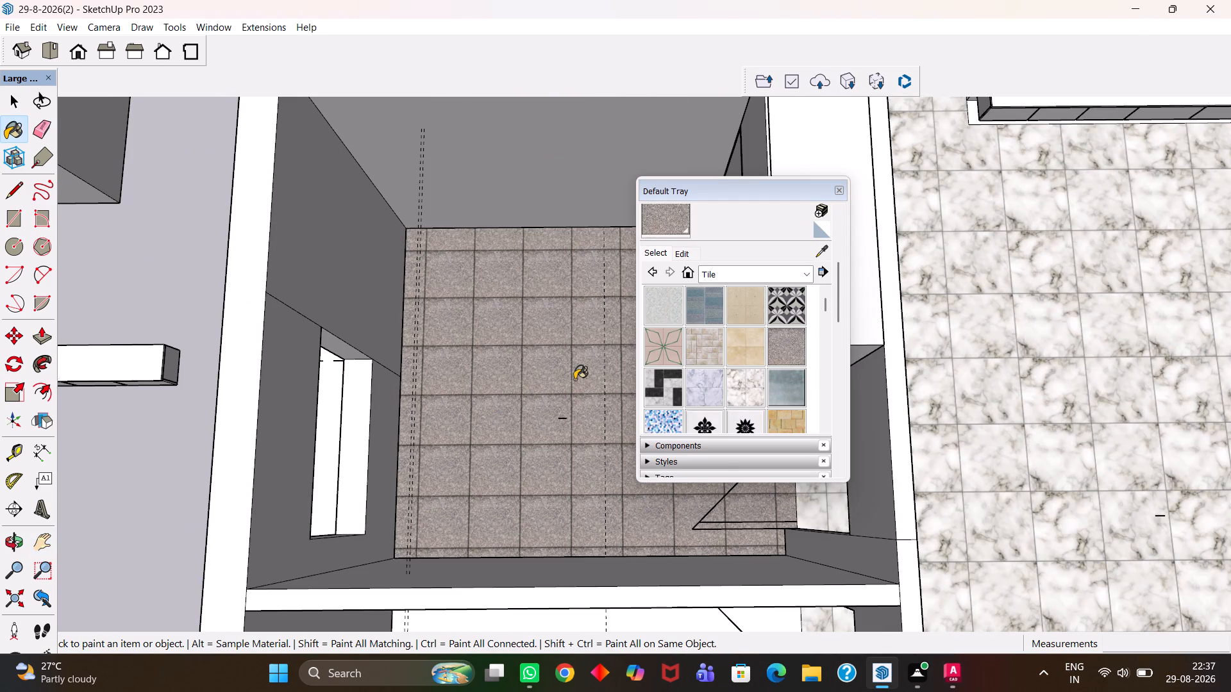
Repaint the middle room's floor with Terrazzo Tile Accent and close the materials.
scroll(771, 347, "down", 2)
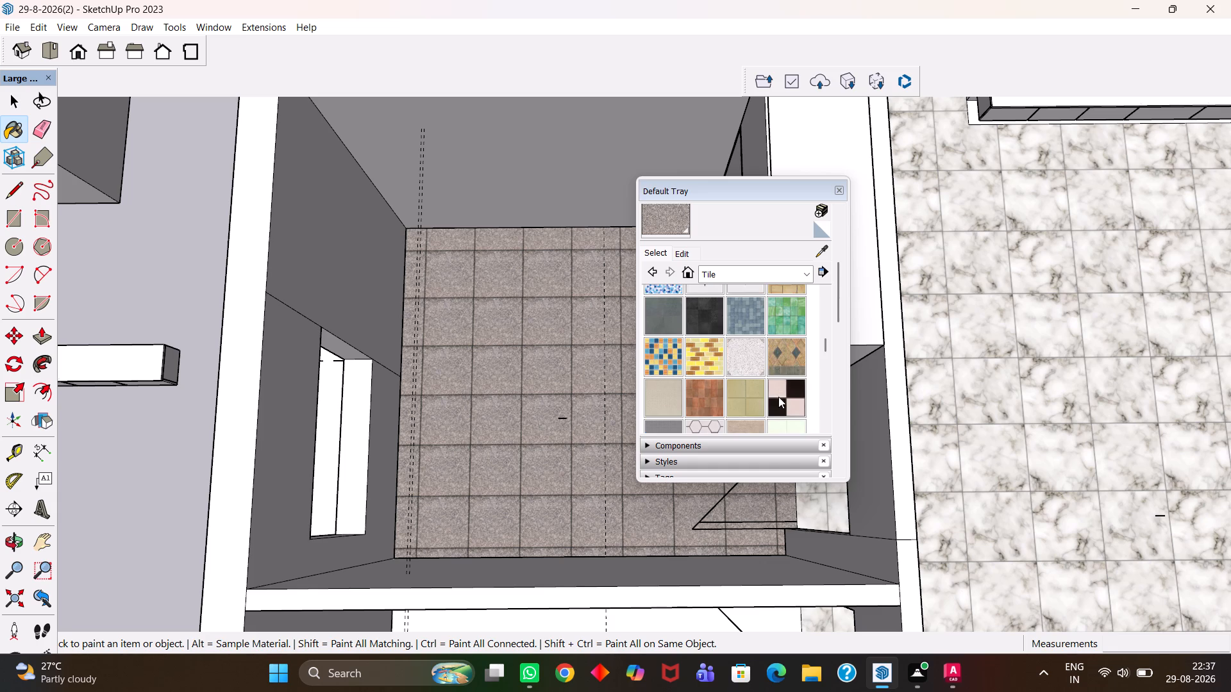
scroll(768, 391, "down", 3)
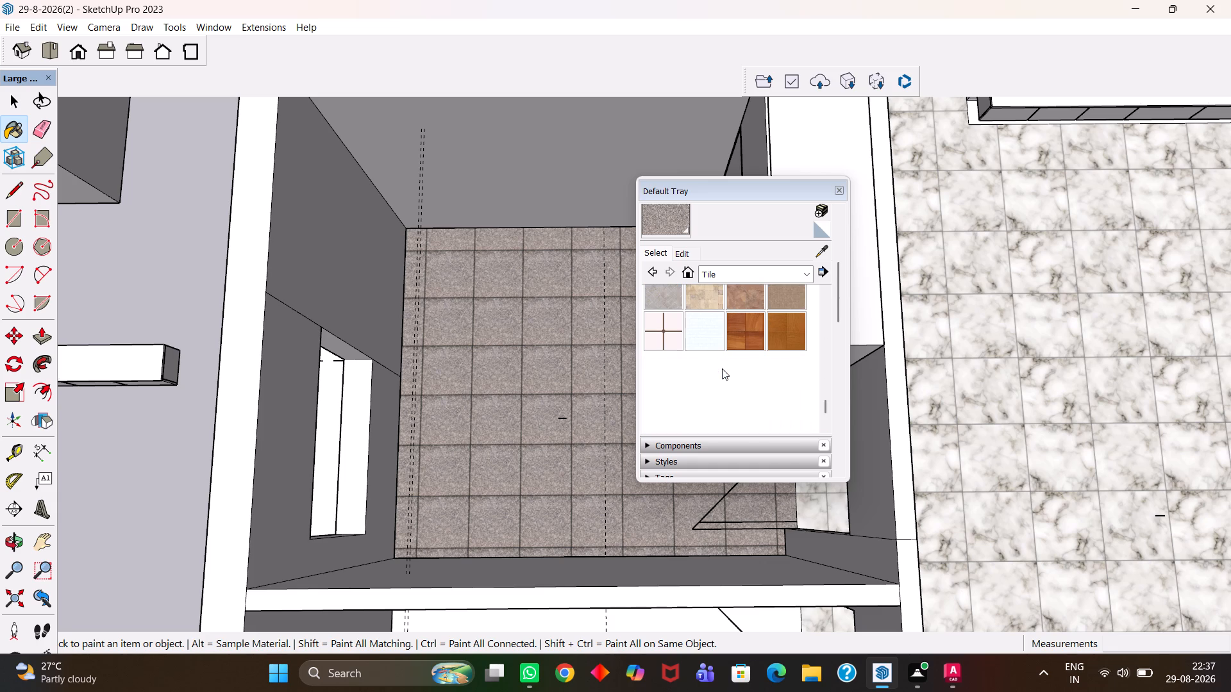
scroll(723, 370, "up", 1)
left_click(667, 371)
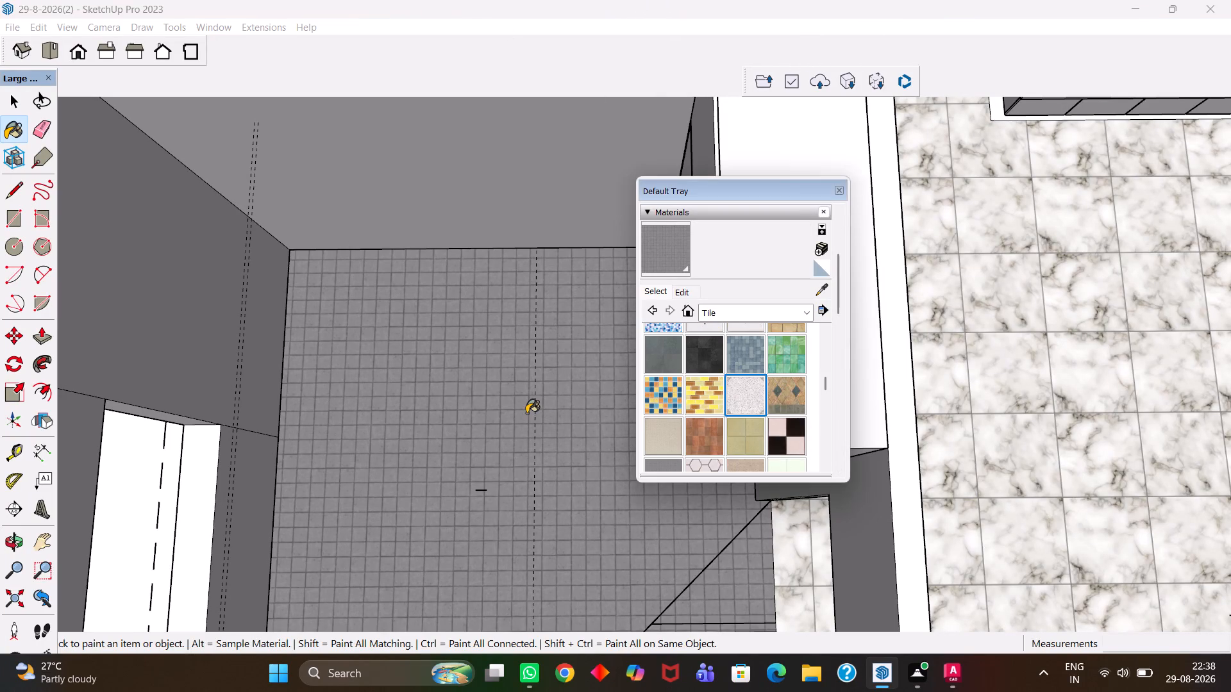
left_click(526, 413)
left_click(517, 403)
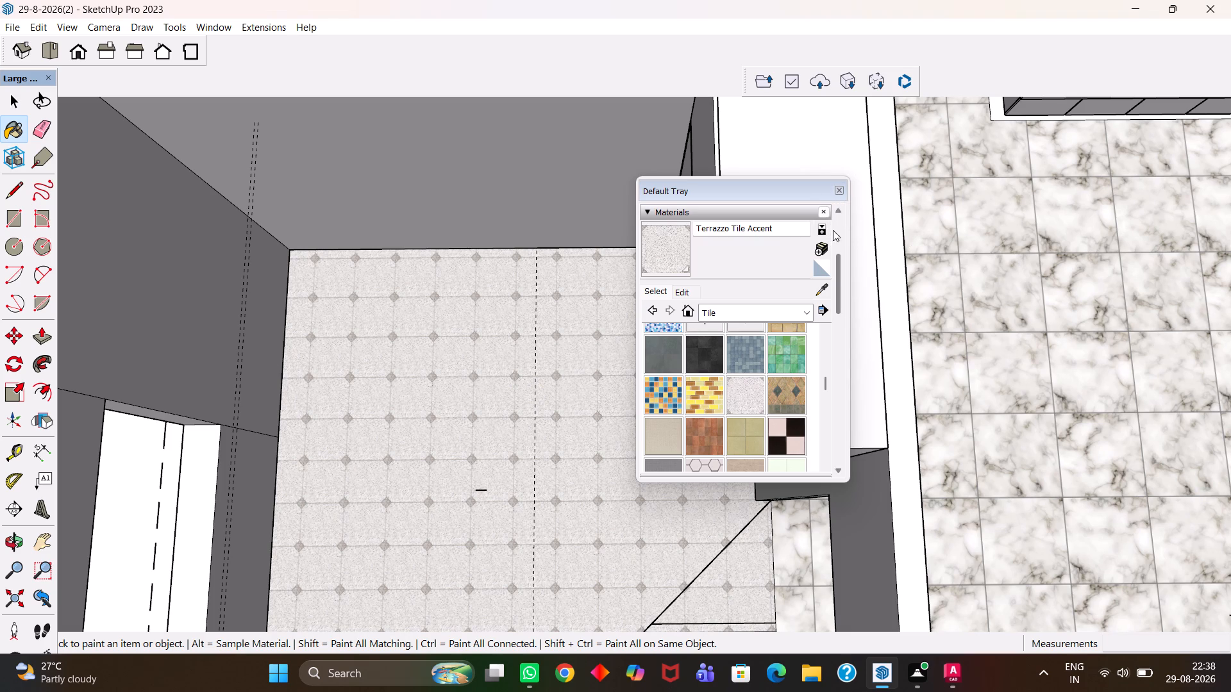
left_click(834, 188)
Paint the floors of the two small adjoining rooms behind the middle room with Terrazzo Tile Accent and close the materials.
scroll(489, 370, "down", 6)
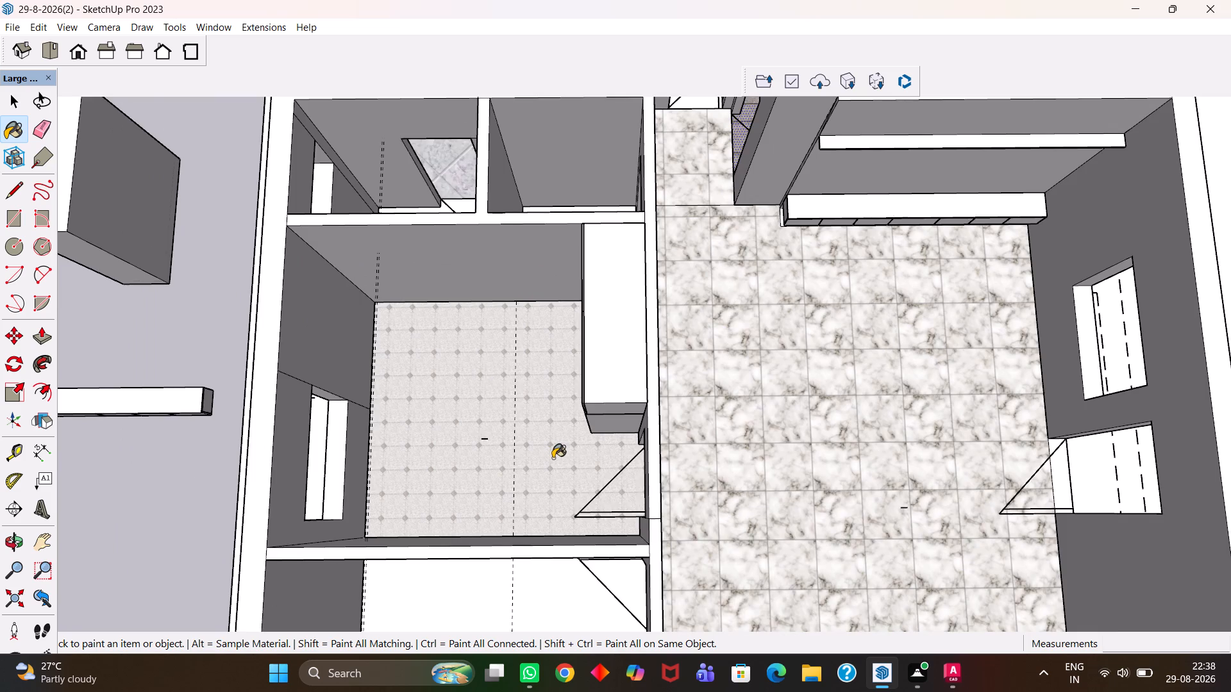
scroll(553, 458, "up", 5)
scroll(551, 449, "down", 6)
key("h")
left_click_drag(629, 325, 533, 495)
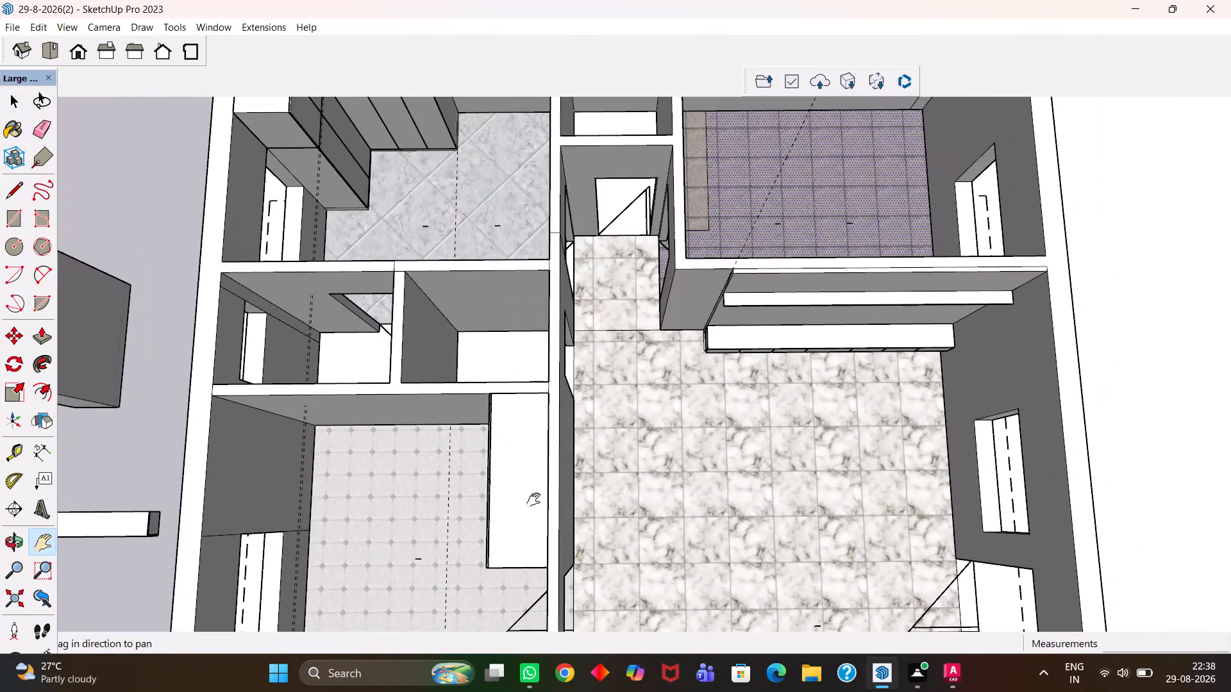
left_click_drag(534, 502, 599, 346)
left_click_drag(527, 247, 590, 556)
scroll(604, 545, "up", 4)
scroll(597, 490, "up", 3)
key("b")
left_click(605, 480)
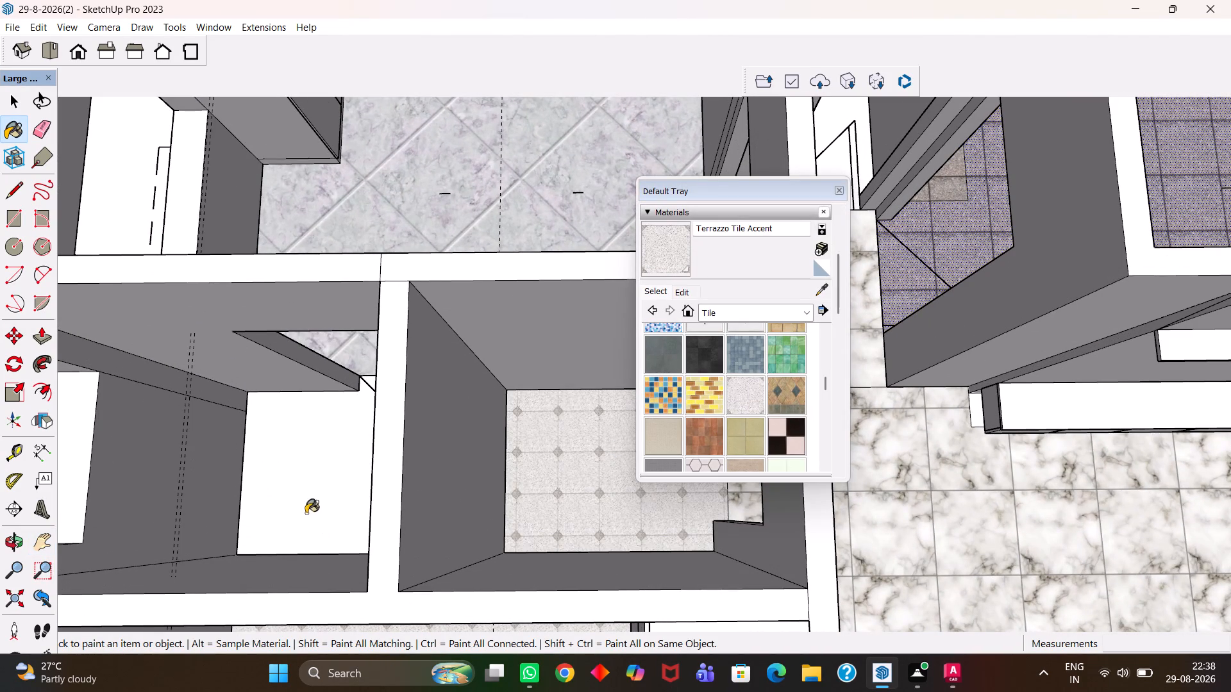
left_click(306, 513)
left_click(837, 190)
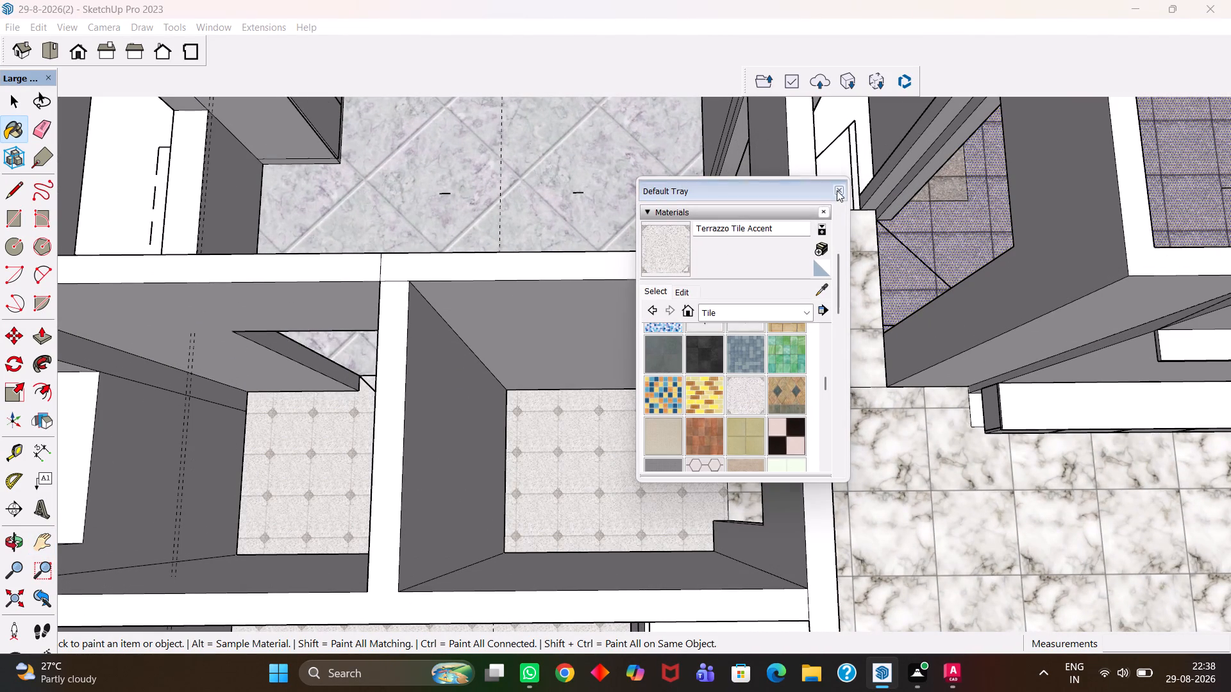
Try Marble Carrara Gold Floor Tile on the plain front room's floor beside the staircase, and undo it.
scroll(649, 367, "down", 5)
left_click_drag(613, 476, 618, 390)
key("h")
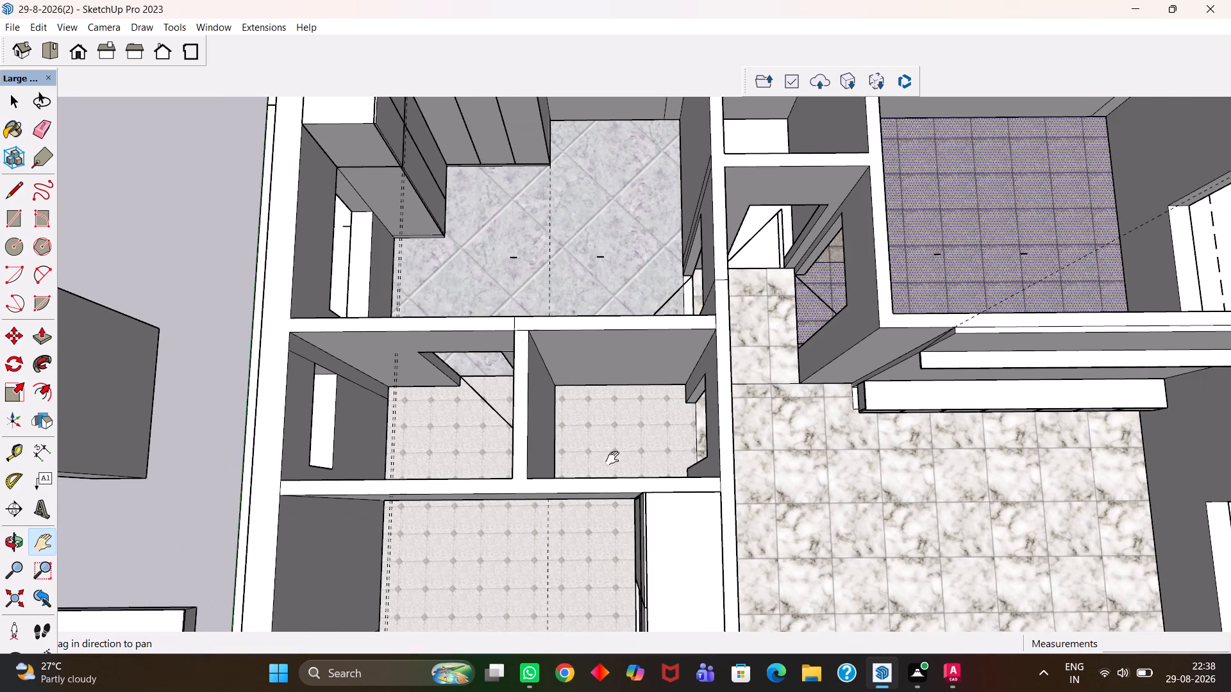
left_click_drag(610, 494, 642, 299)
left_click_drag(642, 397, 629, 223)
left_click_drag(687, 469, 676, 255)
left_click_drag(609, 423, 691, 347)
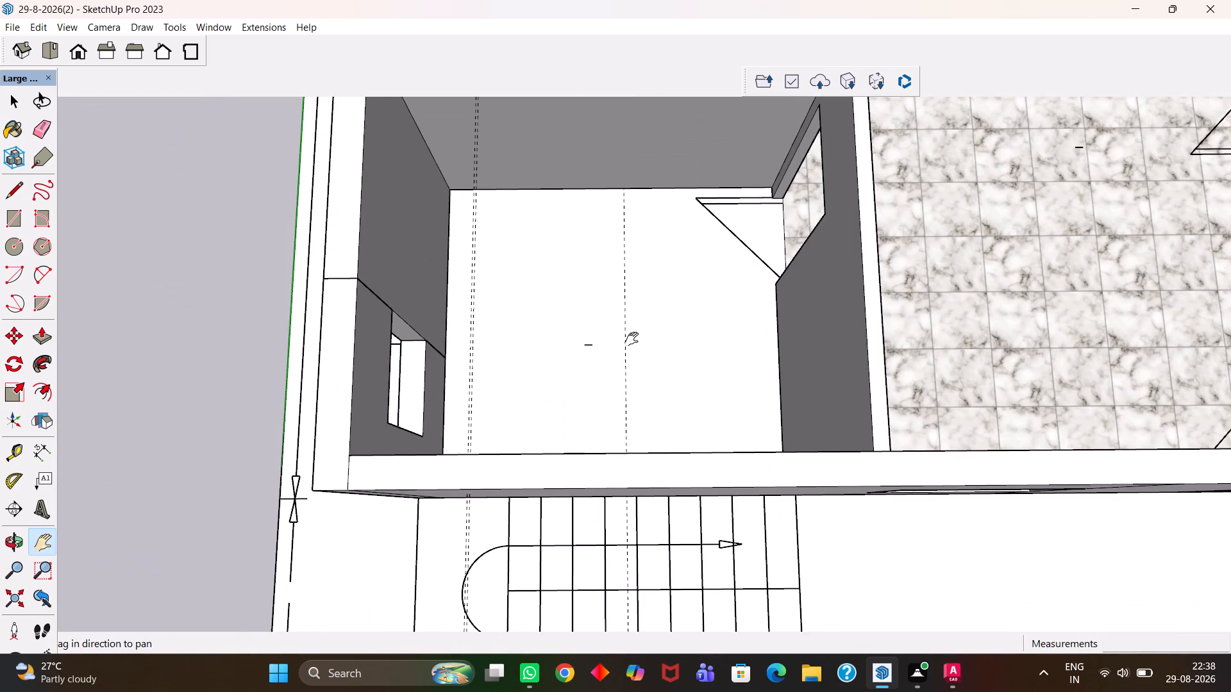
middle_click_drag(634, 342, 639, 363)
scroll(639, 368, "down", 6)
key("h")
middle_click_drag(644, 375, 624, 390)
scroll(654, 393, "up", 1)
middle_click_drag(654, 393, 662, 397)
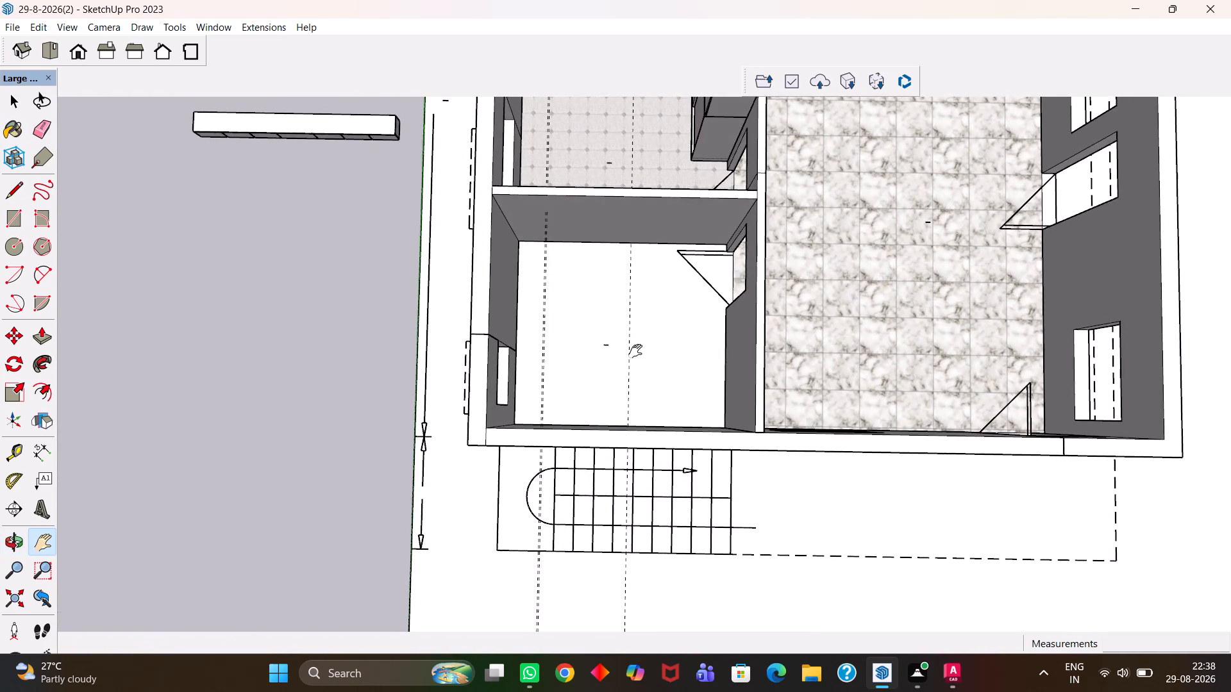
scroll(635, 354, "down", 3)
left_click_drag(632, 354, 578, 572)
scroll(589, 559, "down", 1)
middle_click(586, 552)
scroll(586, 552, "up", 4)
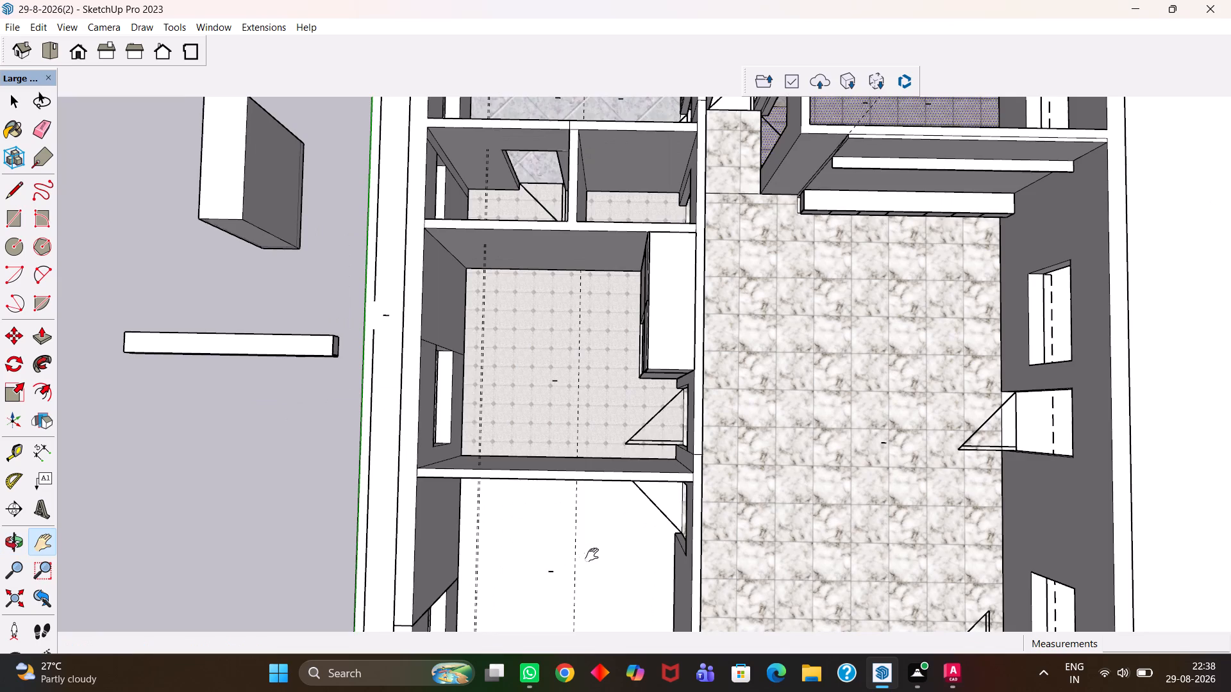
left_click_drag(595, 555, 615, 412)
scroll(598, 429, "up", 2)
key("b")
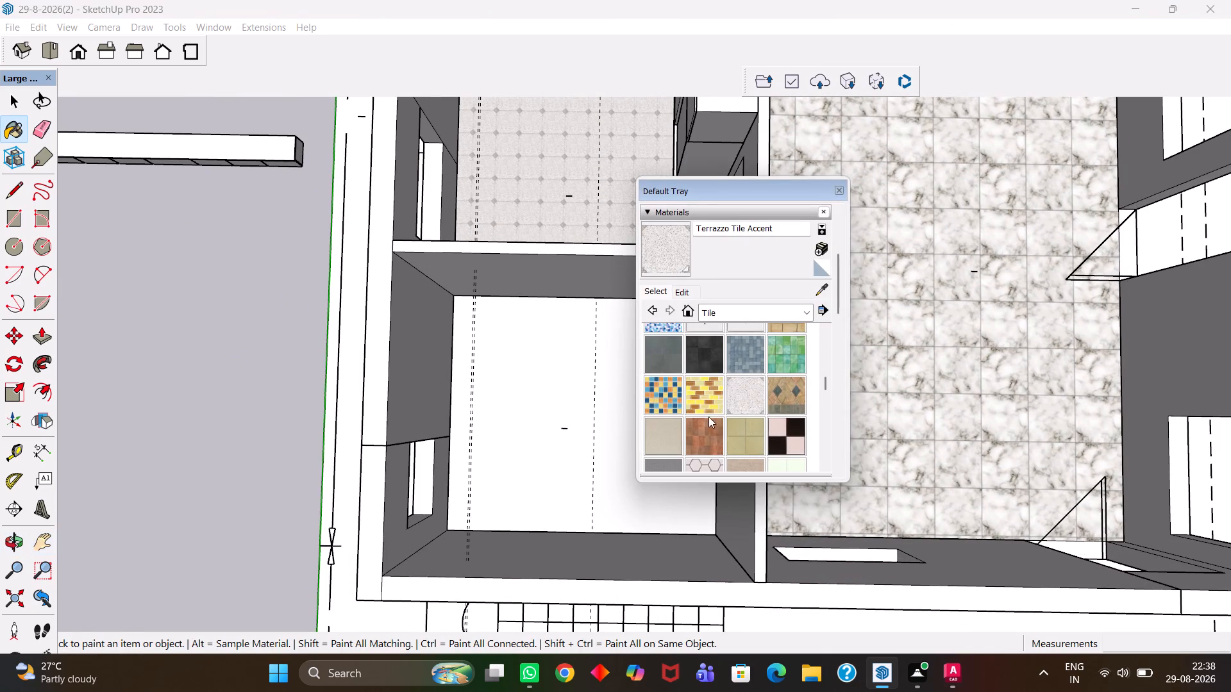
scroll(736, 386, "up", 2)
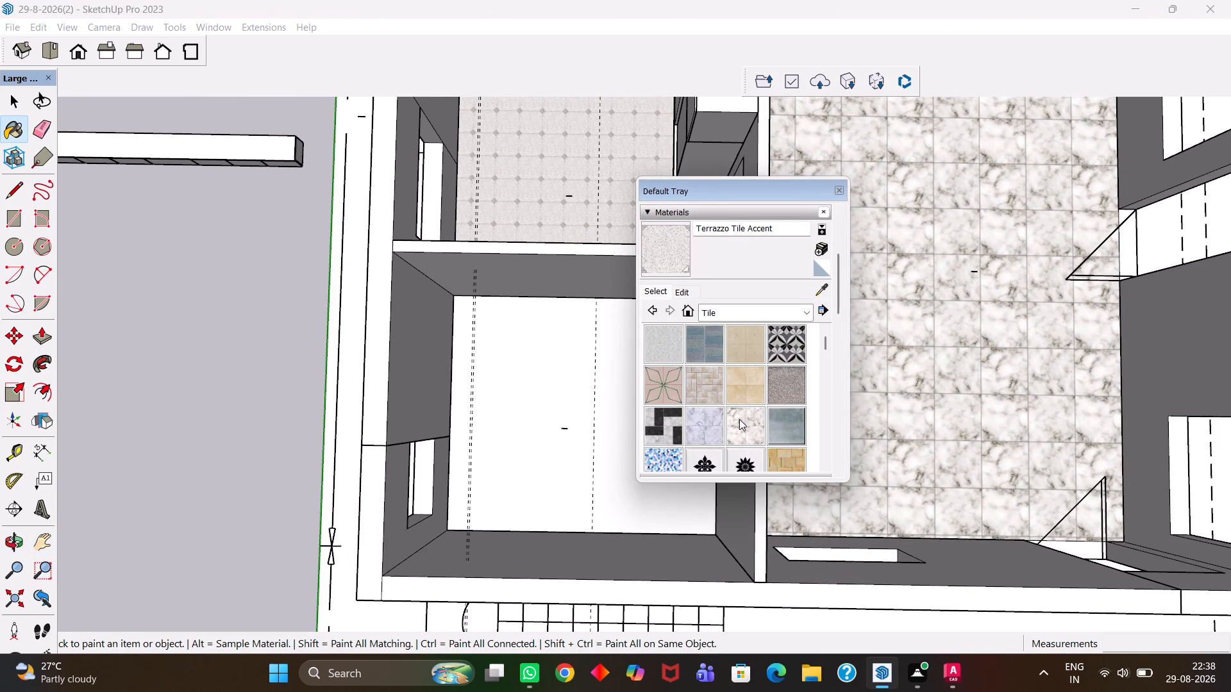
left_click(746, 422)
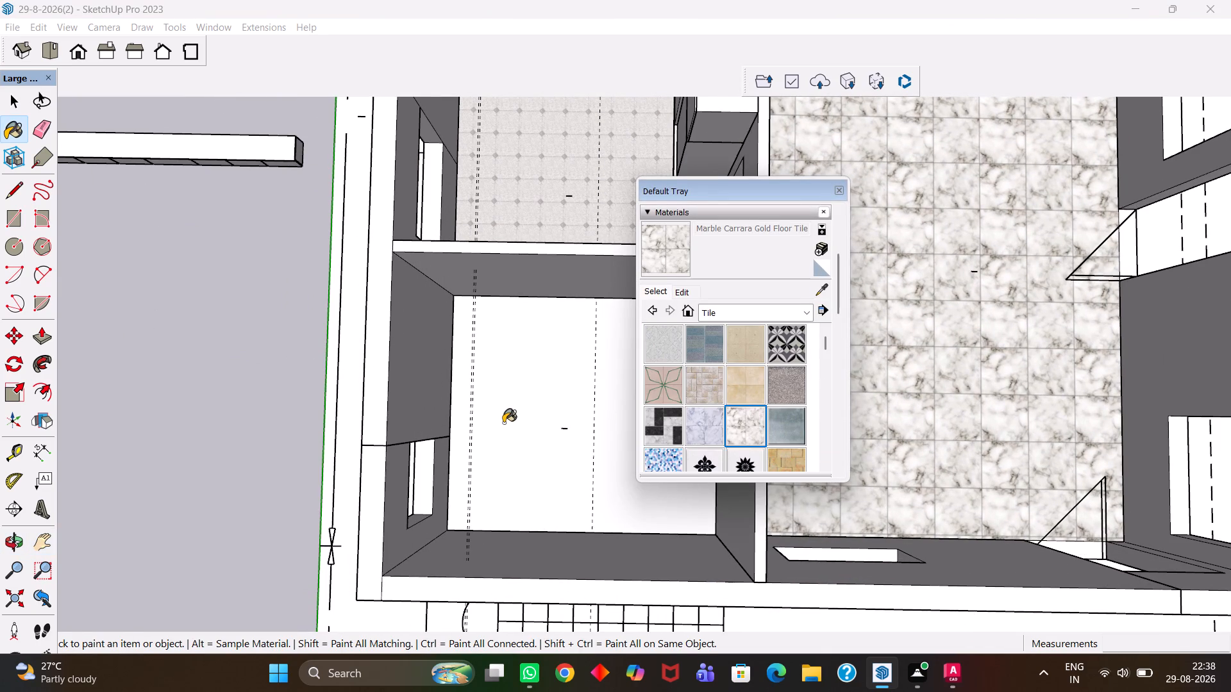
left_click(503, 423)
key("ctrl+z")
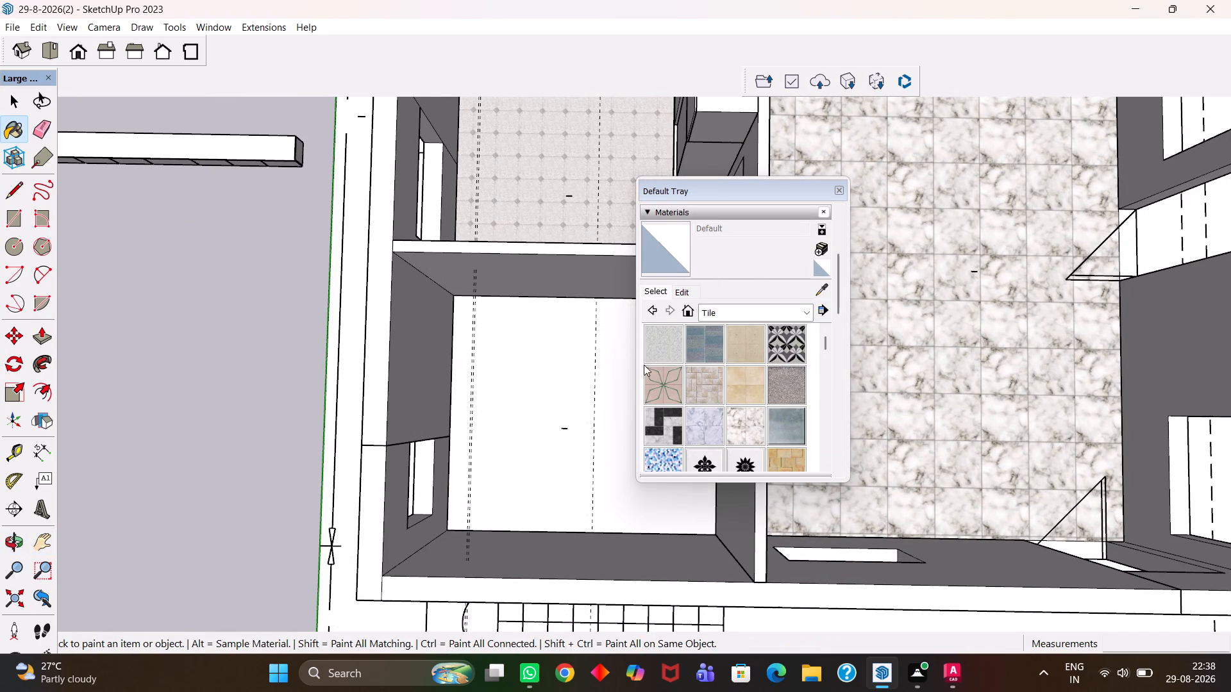
Paint the front room's floor face with Encaustic Tile Circular 01 and close the materials.
left_click(667, 334)
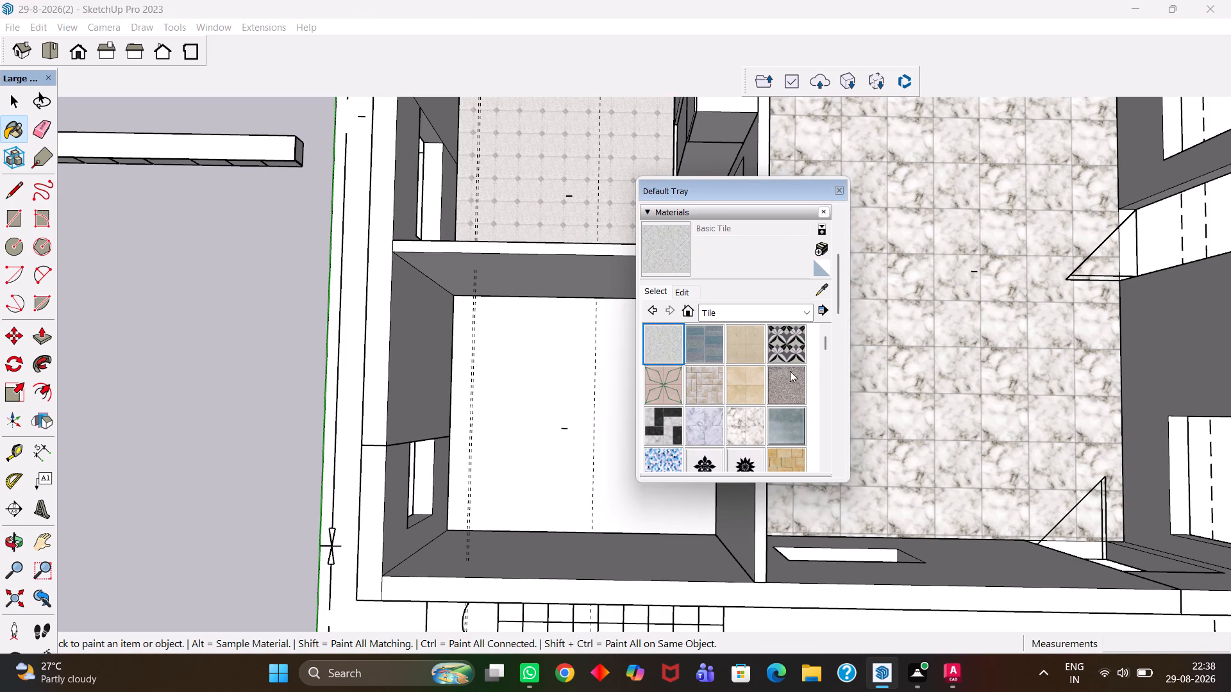
left_click(787, 343)
left_click(569, 415)
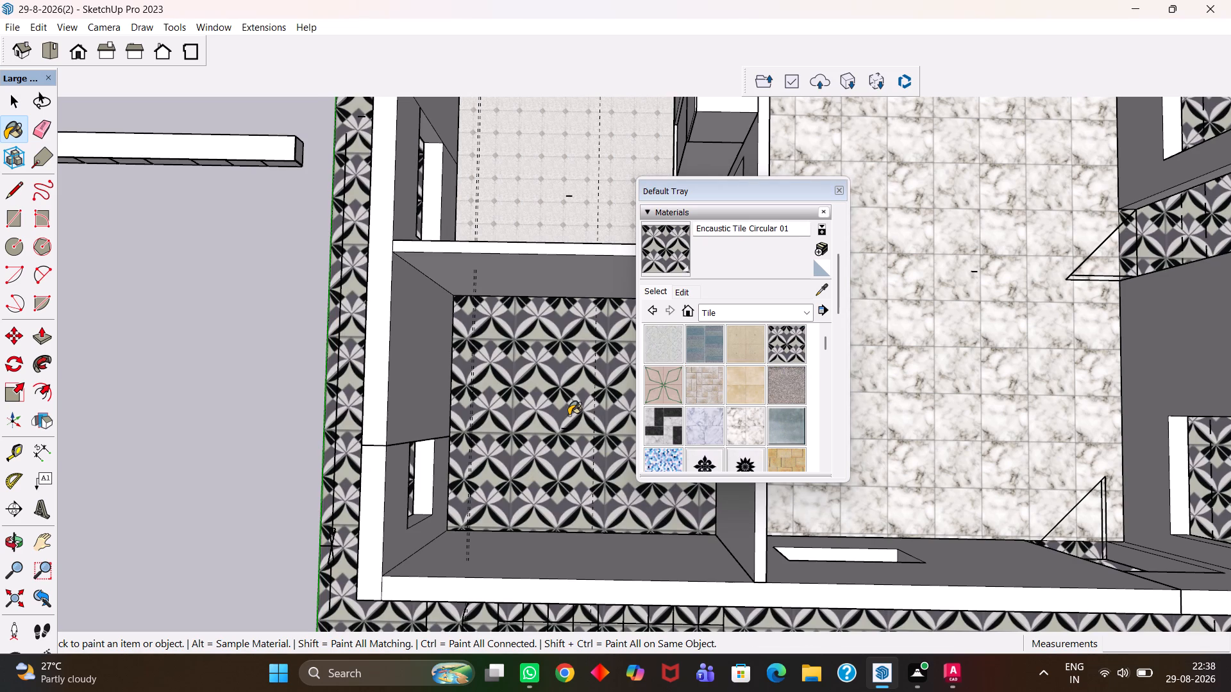
left_click(839, 186)
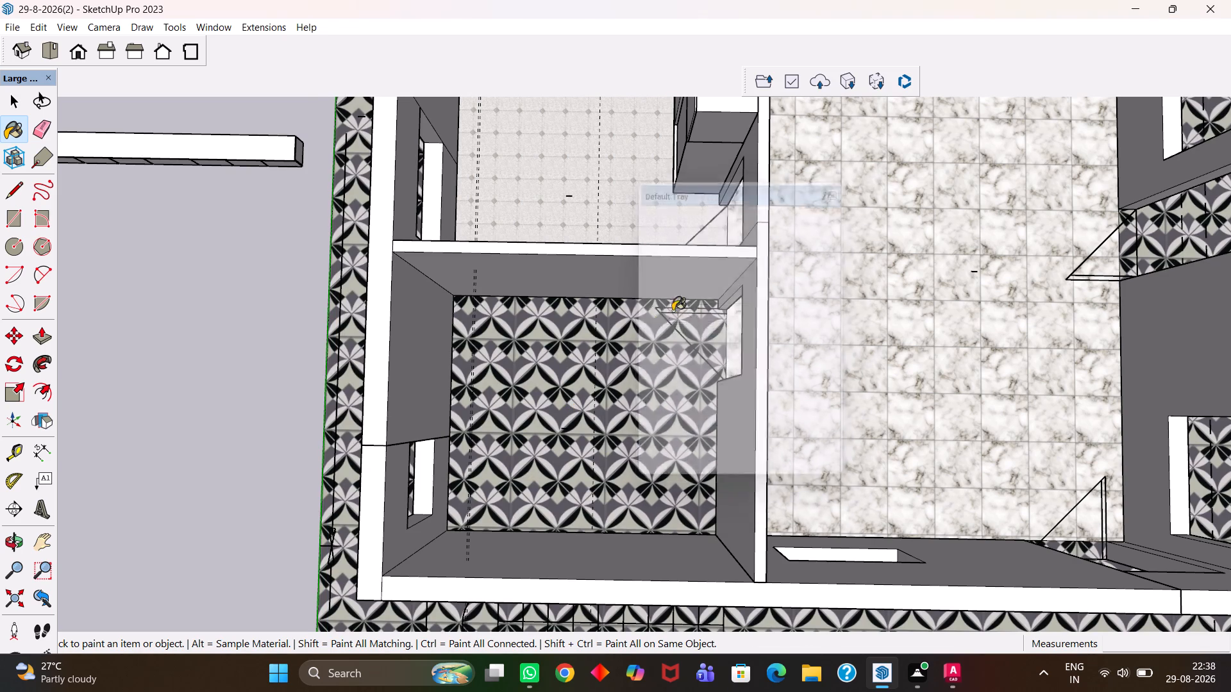
Paint the floor of the narrow room at the end of the passage with Concrete Tile and close the materials.
scroll(572, 418, "down", 10)
scroll(555, 443, "up", 5)
scroll(490, 451, "up", 5)
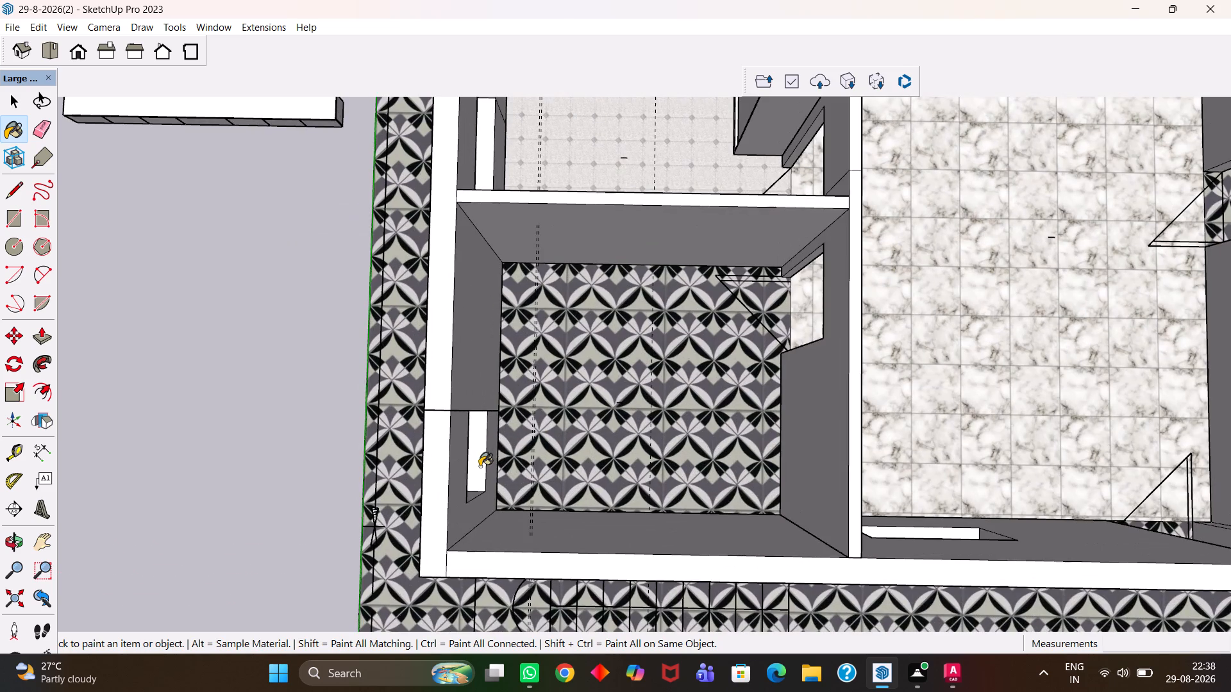
scroll(499, 461, "down", 5)
key("h")
left_click_drag(641, 384, 535, 495)
left_click_drag(744, 339, 657, 441)
middle_click_drag(587, 361, 607, 379)
scroll(591, 365, "up", 2)
middle_click_drag(607, 379, 601, 374)
scroll(592, 367, "up", 1)
middle_click(584, 364)
left_click_drag(527, 257, 728, 495)
scroll(633, 336, "up", 7)
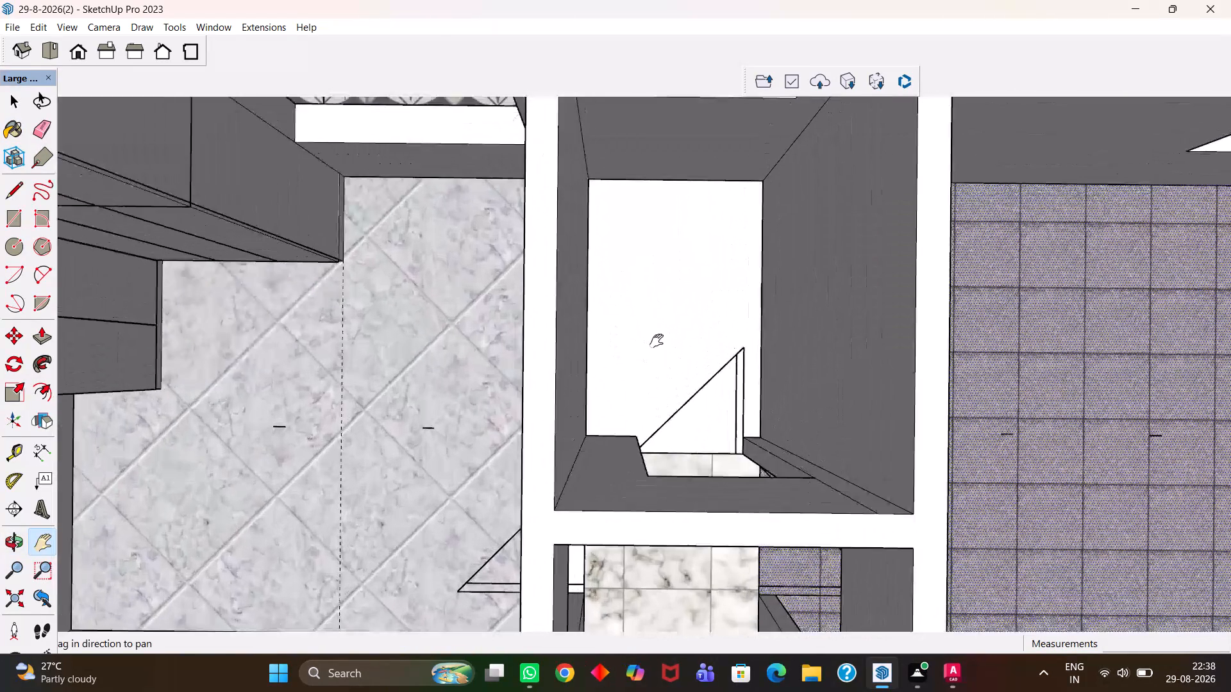
key("b")
left_click(686, 308)
left_click(739, 349)
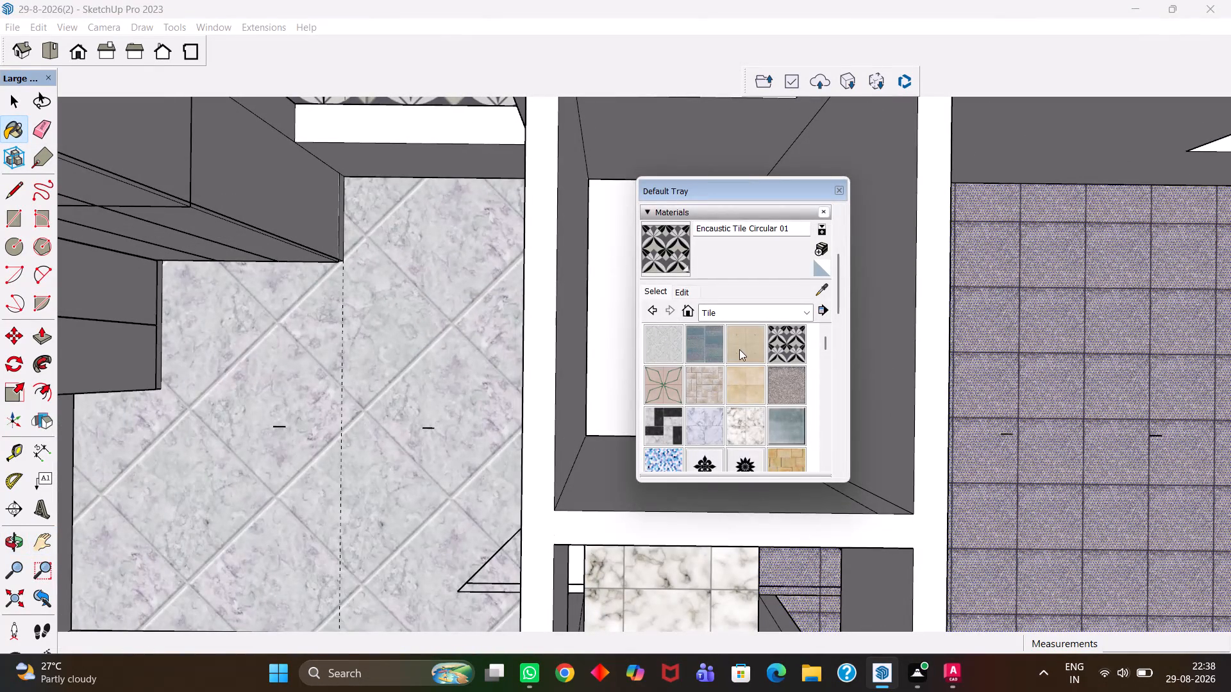
left_click(612, 313)
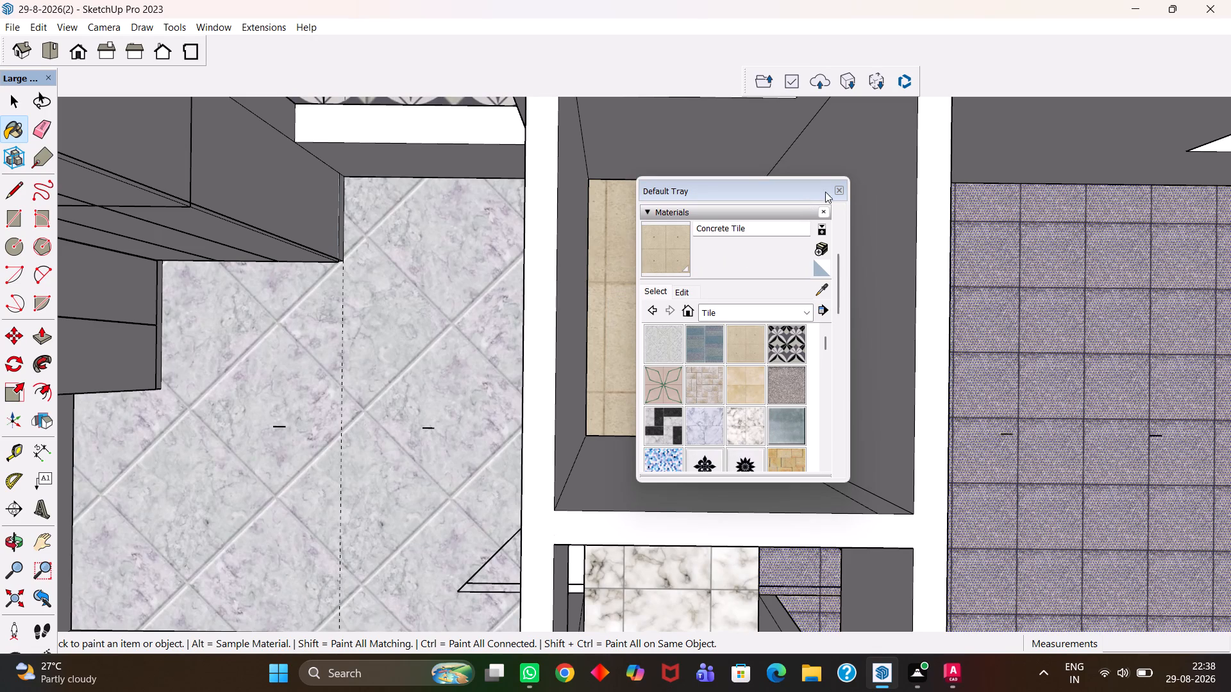
left_click(839, 190)
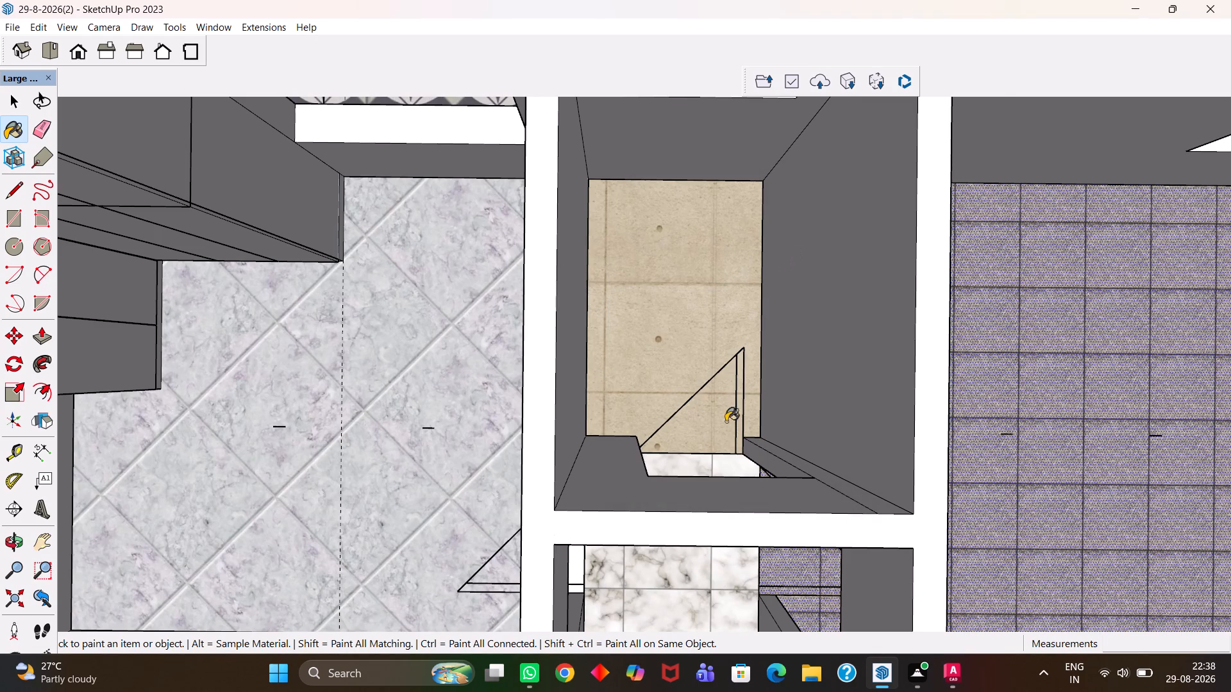
Examine the tiled rooms from several angles, focusing on the hall's shelf wall and the purple-tiled room behind it.
scroll(700, 439, "up", 1)
key("h")
scroll(698, 424, "down", 10)
left_click_drag(699, 445, 670, 273)
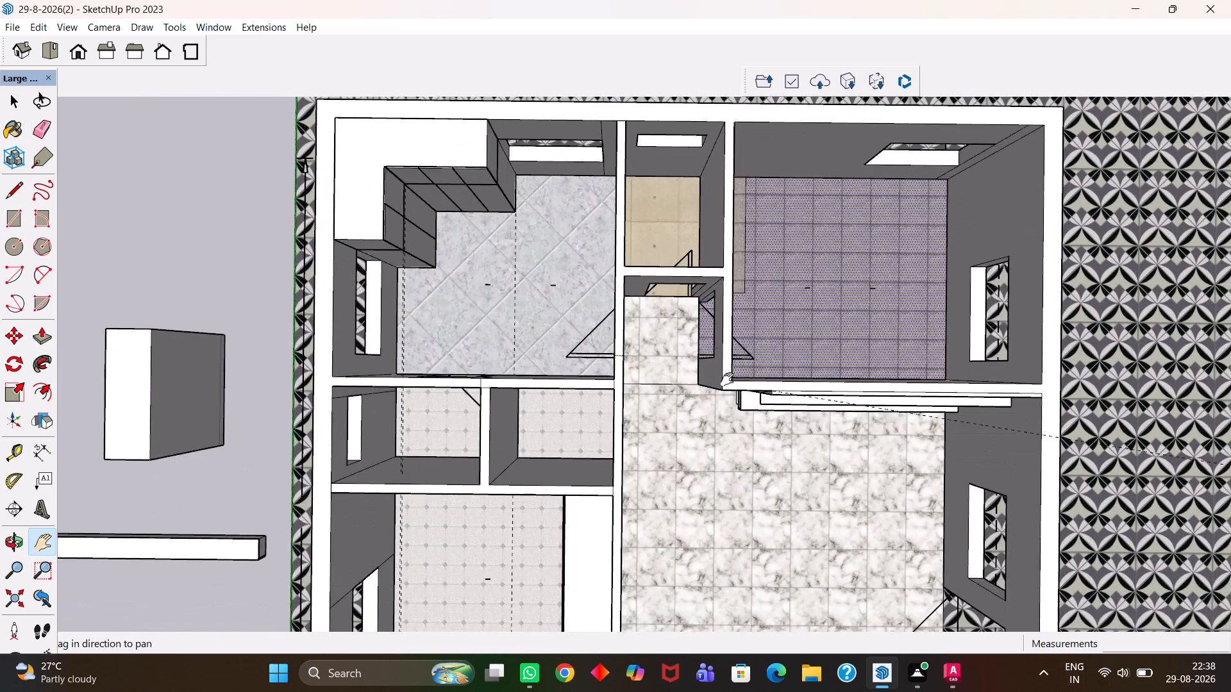
left_click_drag(727, 379, 655, 169)
scroll(649, 238, "down", 5)
middle_click_drag(669, 350, 638, 179)
scroll(648, 185, "up", 5)
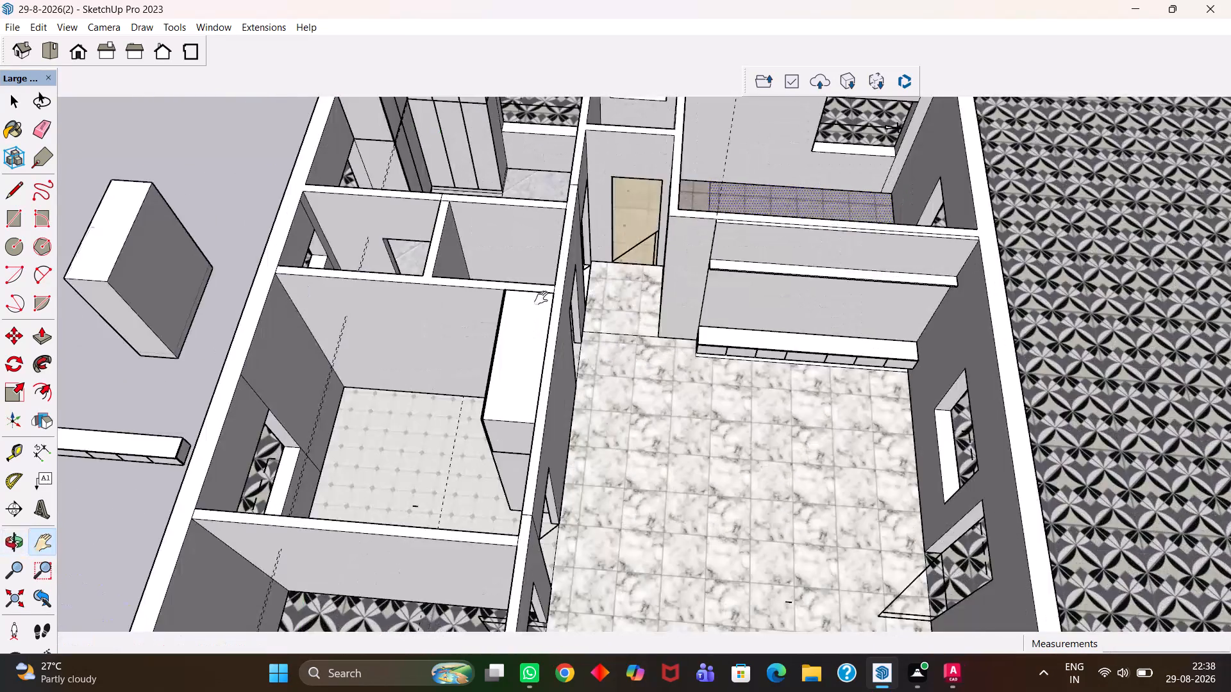
middle_click_drag(525, 325, 792, 185)
scroll(525, 325, "up", 2)
scroll(753, 262, "up", 1)
scroll(735, 303, "down", 6)
scroll(933, 277, "up", 1)
middle_click_drag(917, 288, 639, 327)
middle_click(664, 327)
scroll(673, 327, "up", 4)
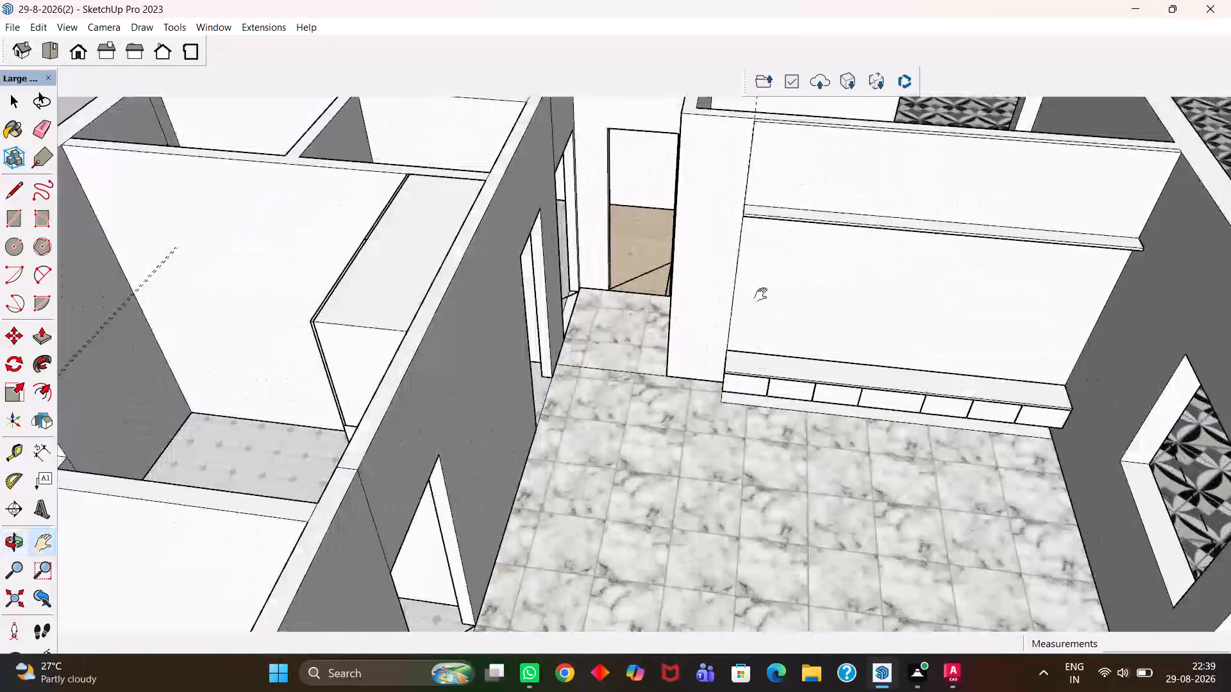
scroll(760, 295, "up", 3)
left_click_drag(828, 268, 497, 308)
scroll(492, 307, "down", 6)
scroll(482, 367, "up", 5)
middle_click_drag(494, 370, 564, 322)
scroll(564, 322, "down", 4)
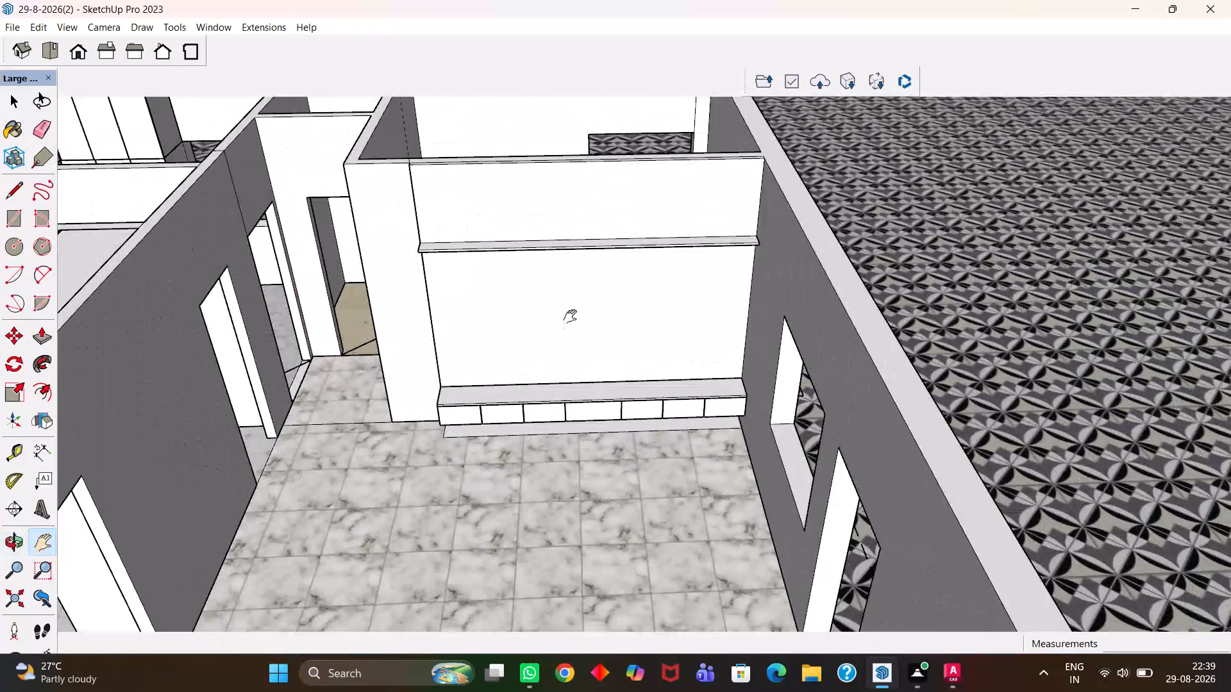
scroll(578, 329, "up", 3)
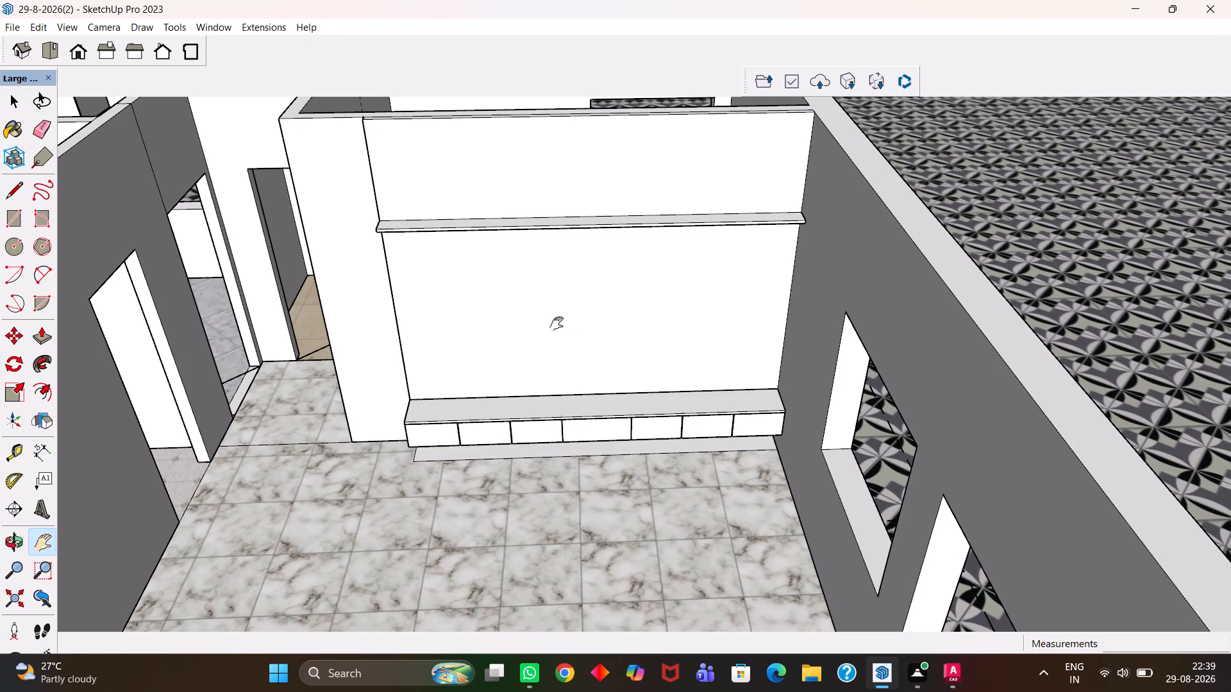
scroll(522, 219, "up", 2)
scroll(512, 206, "down", 6)
middle_click_drag(571, 218, 580, 428)
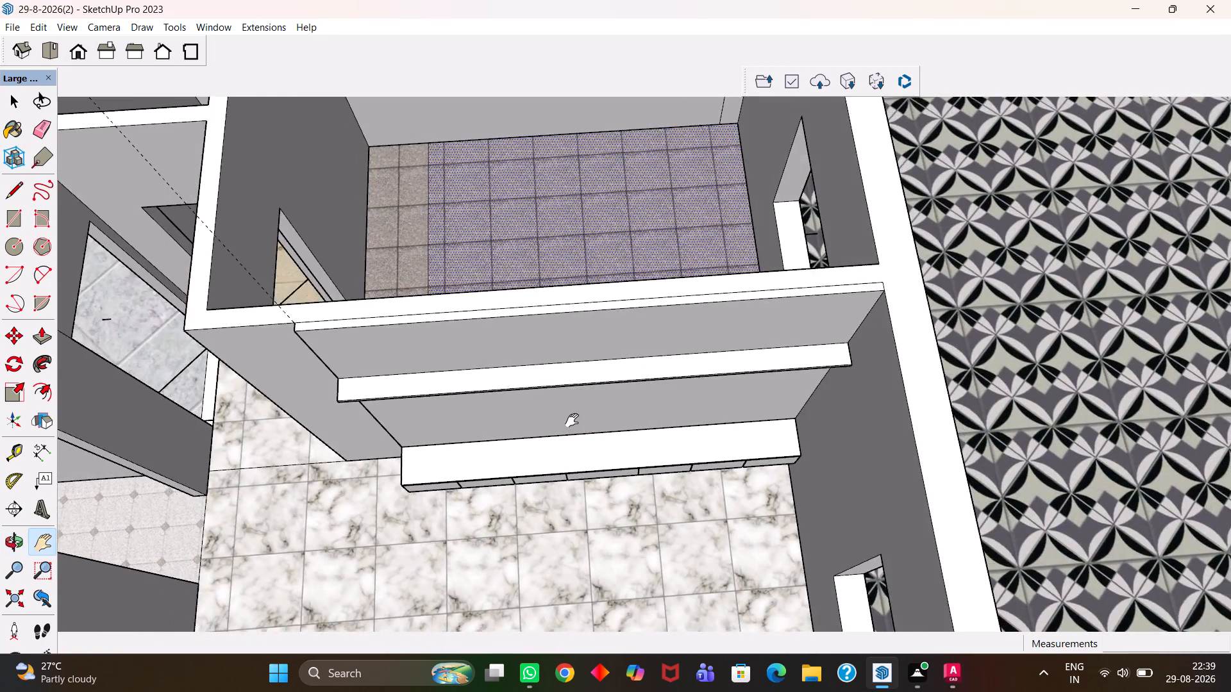
Examine the purple-tiled room's floor and doorway from above, and the hall's shelf wall with its low cabinet.
scroll(571, 420, "up", 1)
scroll(571, 420, "down", 4)
left_click_drag(471, 416, 657, 431)
middle_click_drag(660, 308, 634, 417)
scroll(634, 417, "up", 4)
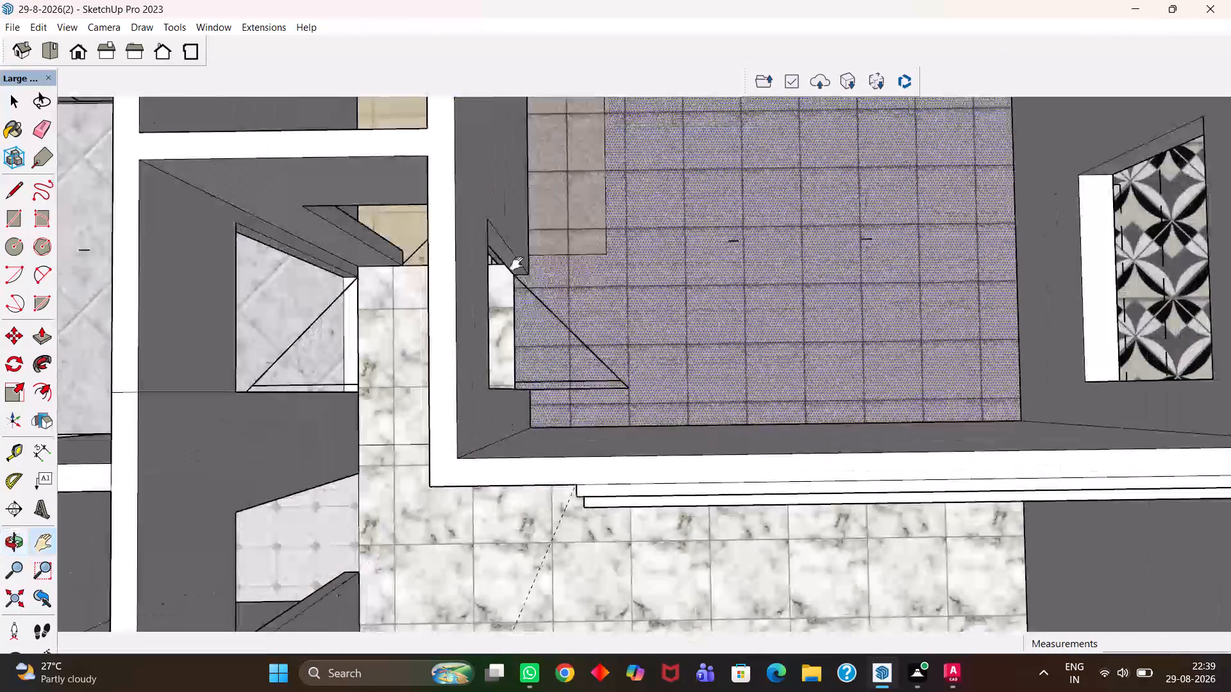
left_click_drag(490, 186, 713, 466)
scroll(815, 469, "up", 4)
scroll(774, 424, "up", 1)
scroll(686, 379, "down", 5)
left_click_drag(840, 398, 695, 318)
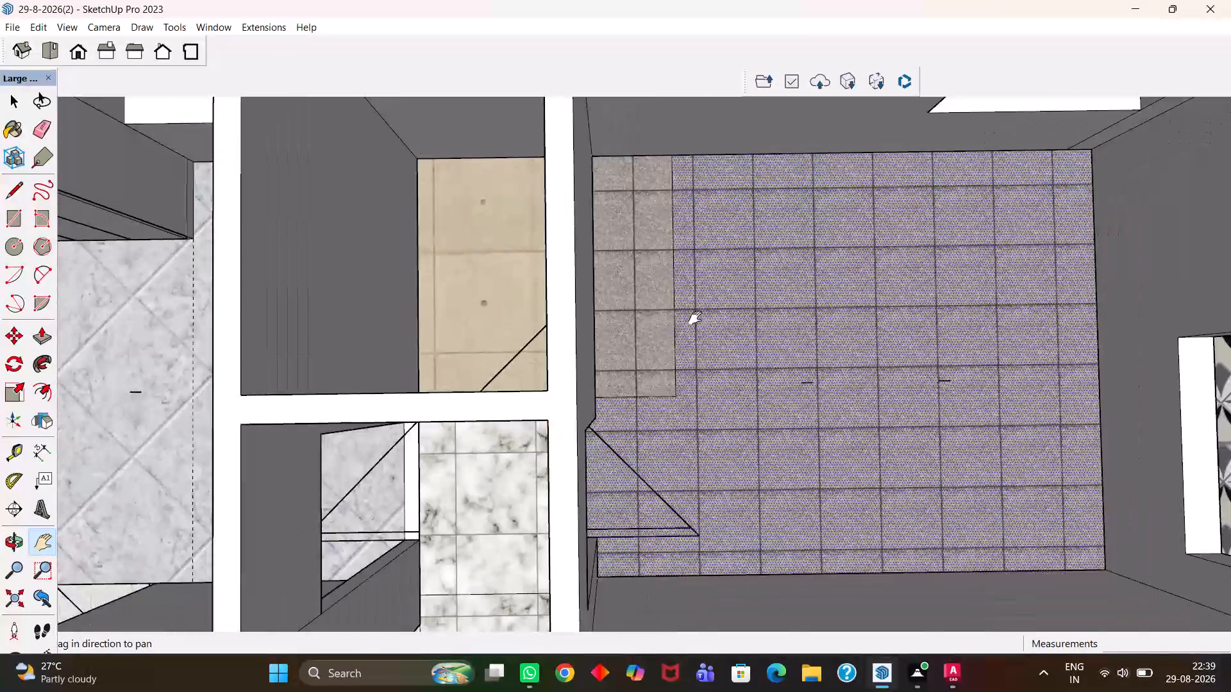
left_click_drag(695, 318, 583, 254)
middle_click(646, 406)
middle_click_drag(651, 340, 649, 224)
middle_click_drag(629, 436, 630, 281)
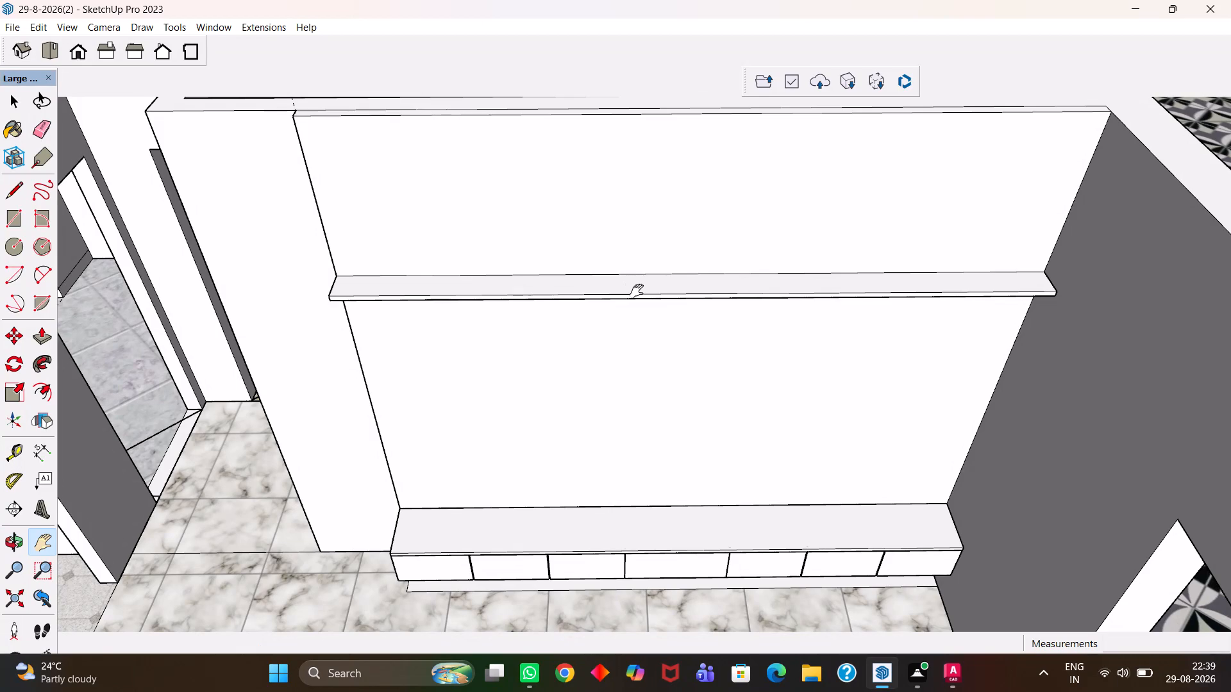
scroll(615, 285, "up", 4)
scroll(612, 284, "down", 11)
scroll(526, 329, "up", 1)
middle_click_drag(550, 344, 572, 352)
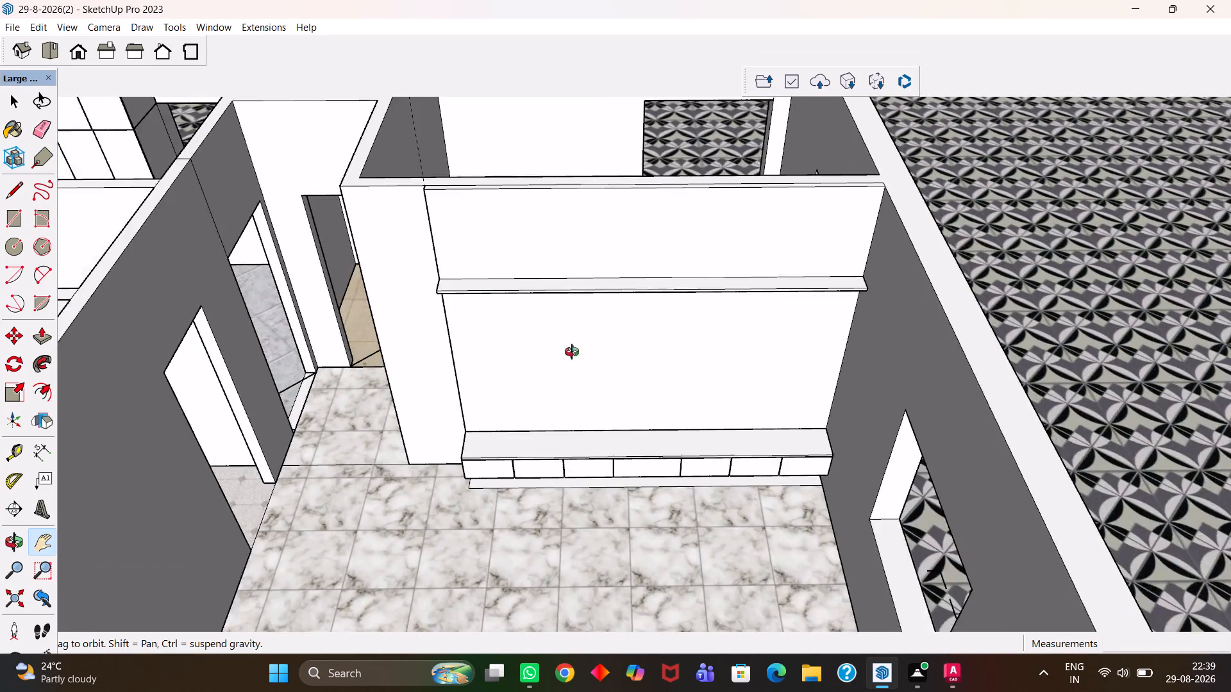
middle_click_drag(572, 352, 578, 407)
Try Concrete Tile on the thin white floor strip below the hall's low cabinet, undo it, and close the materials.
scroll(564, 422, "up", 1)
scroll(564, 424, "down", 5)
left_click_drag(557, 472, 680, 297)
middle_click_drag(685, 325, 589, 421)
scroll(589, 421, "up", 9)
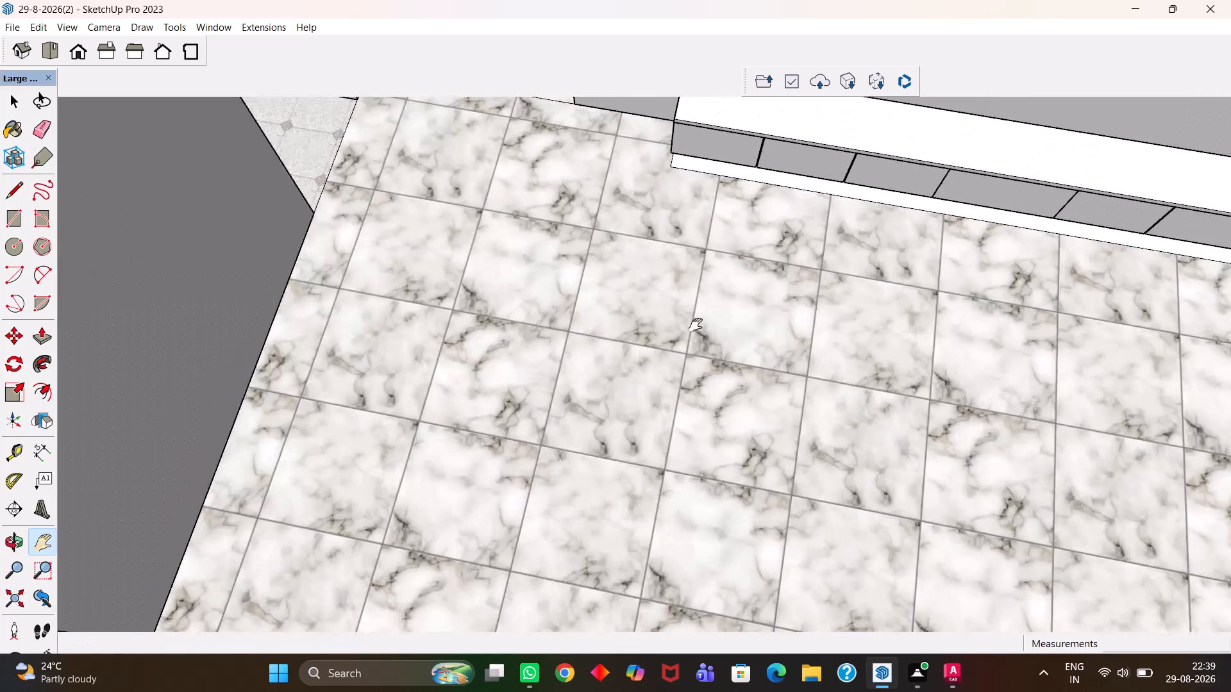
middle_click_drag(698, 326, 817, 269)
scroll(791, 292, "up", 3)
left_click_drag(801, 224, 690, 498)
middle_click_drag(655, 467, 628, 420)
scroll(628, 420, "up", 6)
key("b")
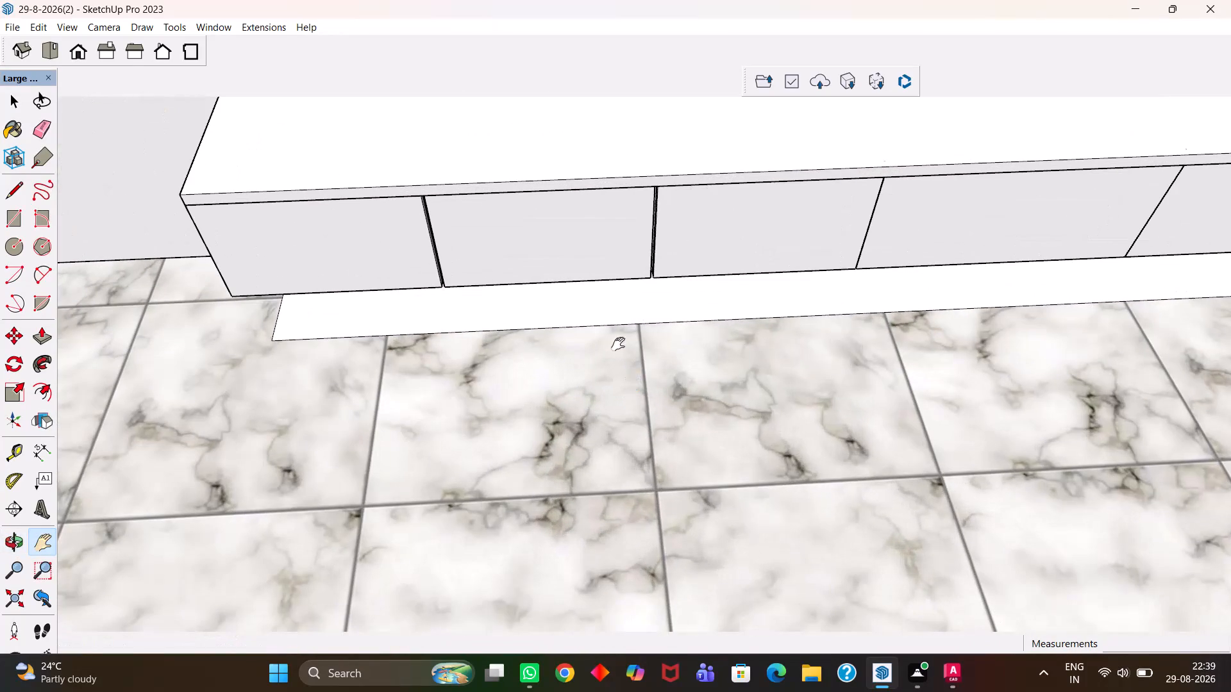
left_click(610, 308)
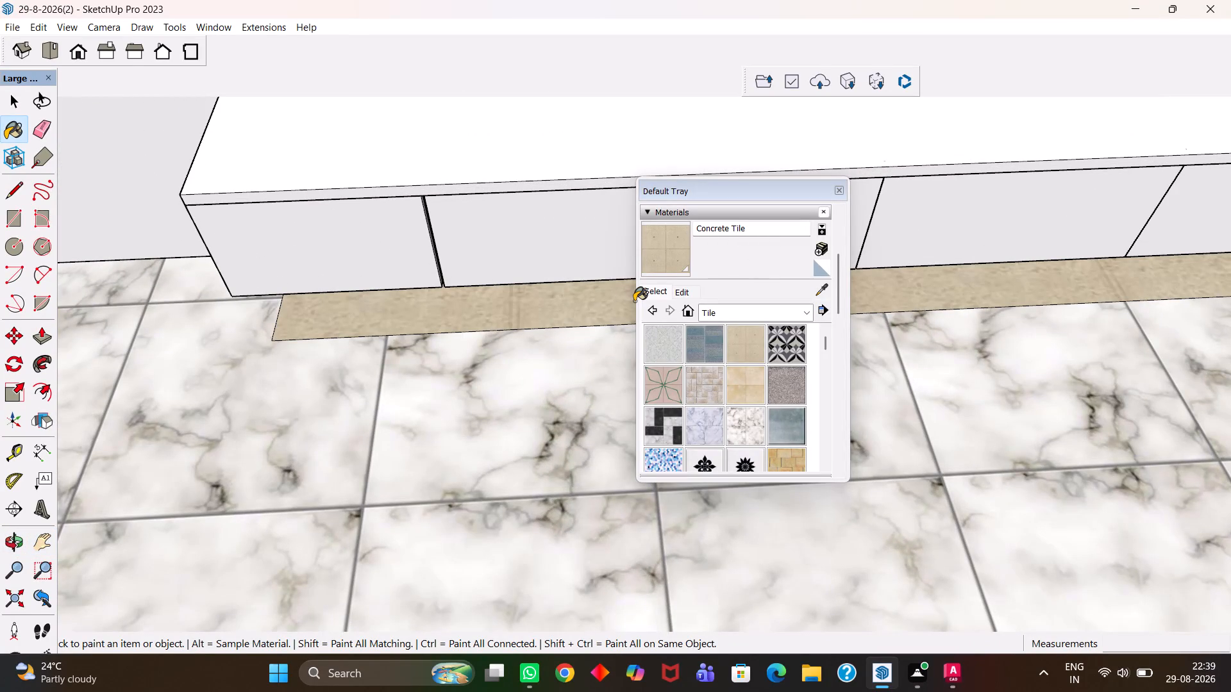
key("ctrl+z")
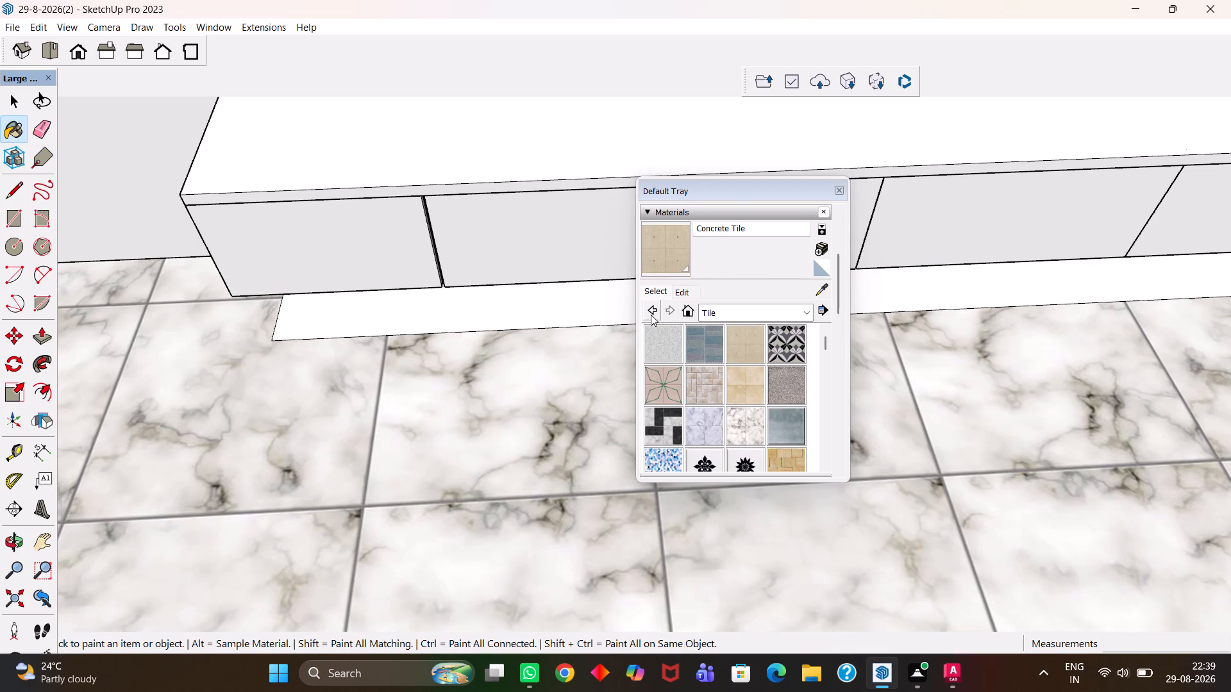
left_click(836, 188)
Examine the tiled floors of all the rooms from above, from the purple-tiled room to the circular-patterned front room.
scroll(788, 347, "down", 13)
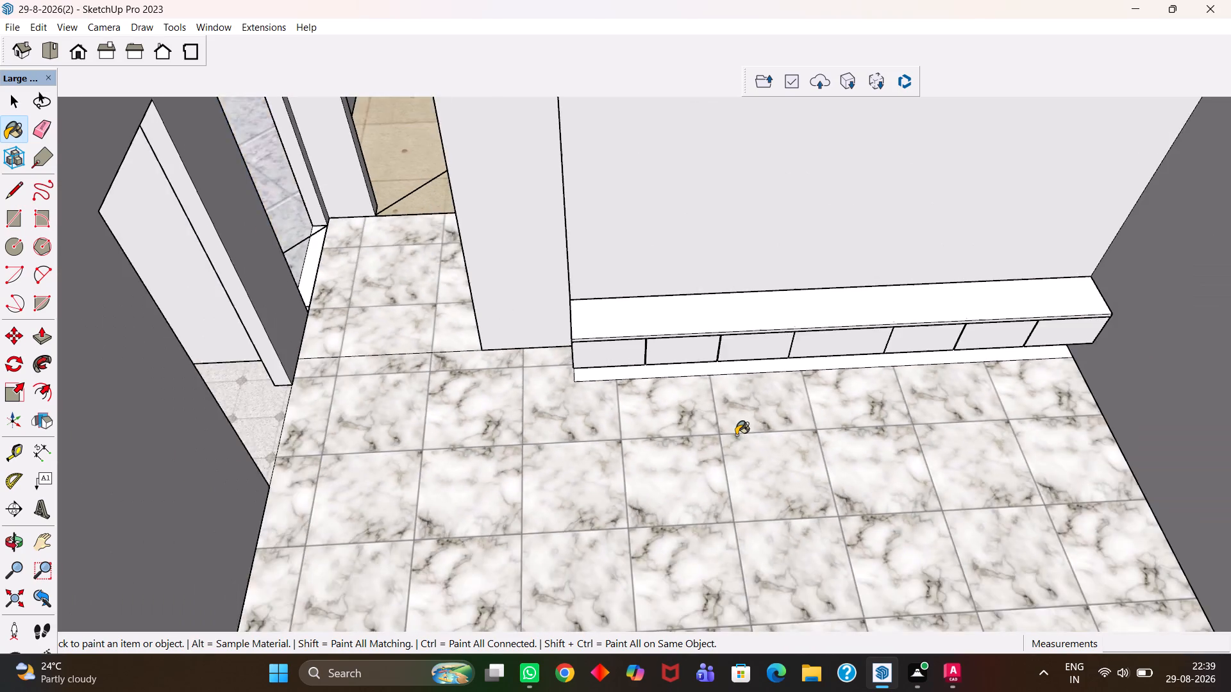
scroll(736, 435, "down", 8)
middle_click_drag(752, 389, 731, 497)
scroll(752, 389, "up", 1)
key("h")
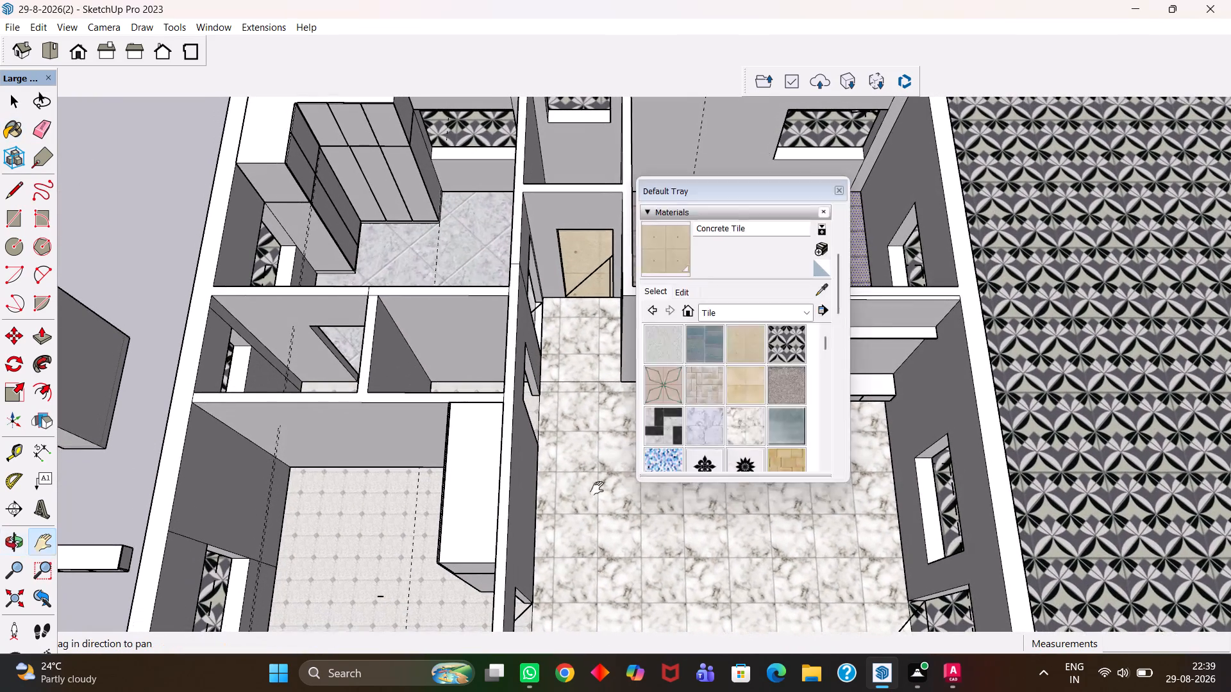
left_click(837, 190)
left_click_drag(494, 335, 717, 320)
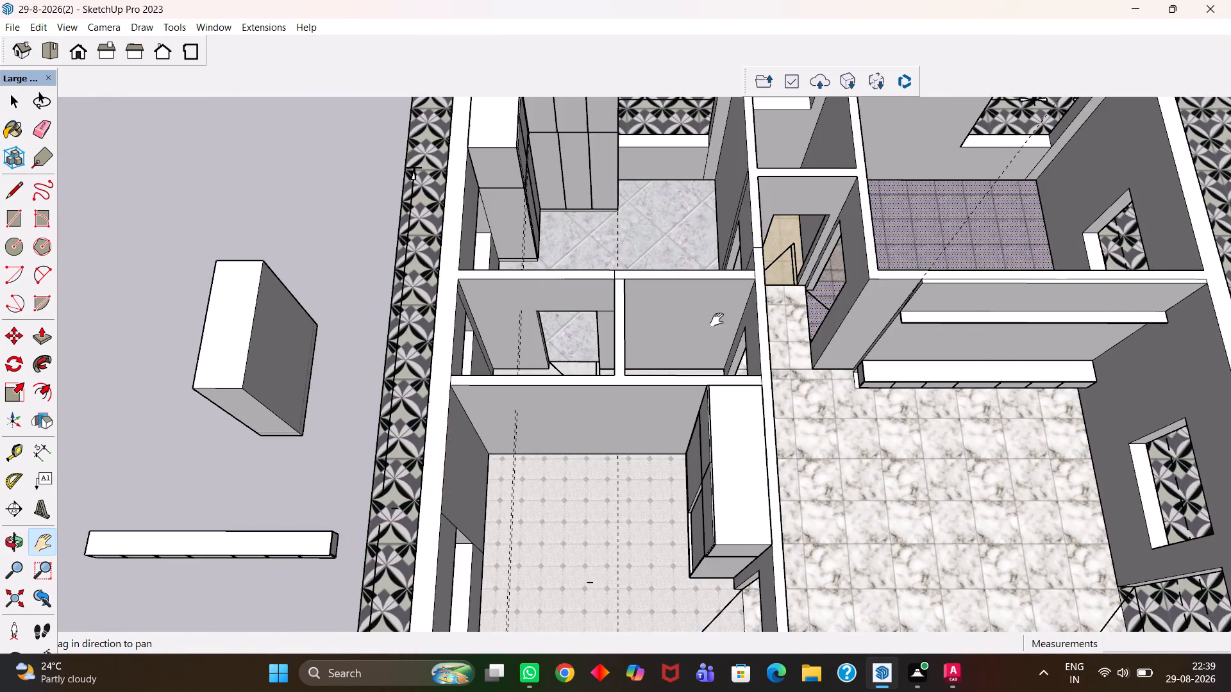
left_click_drag(717, 320, 717, 320)
middle_click_drag(643, 287, 646, 401)
scroll(650, 408, "up", 1)
scroll(598, 322, "down", 5)
left_click_drag(597, 297, 632, 452)
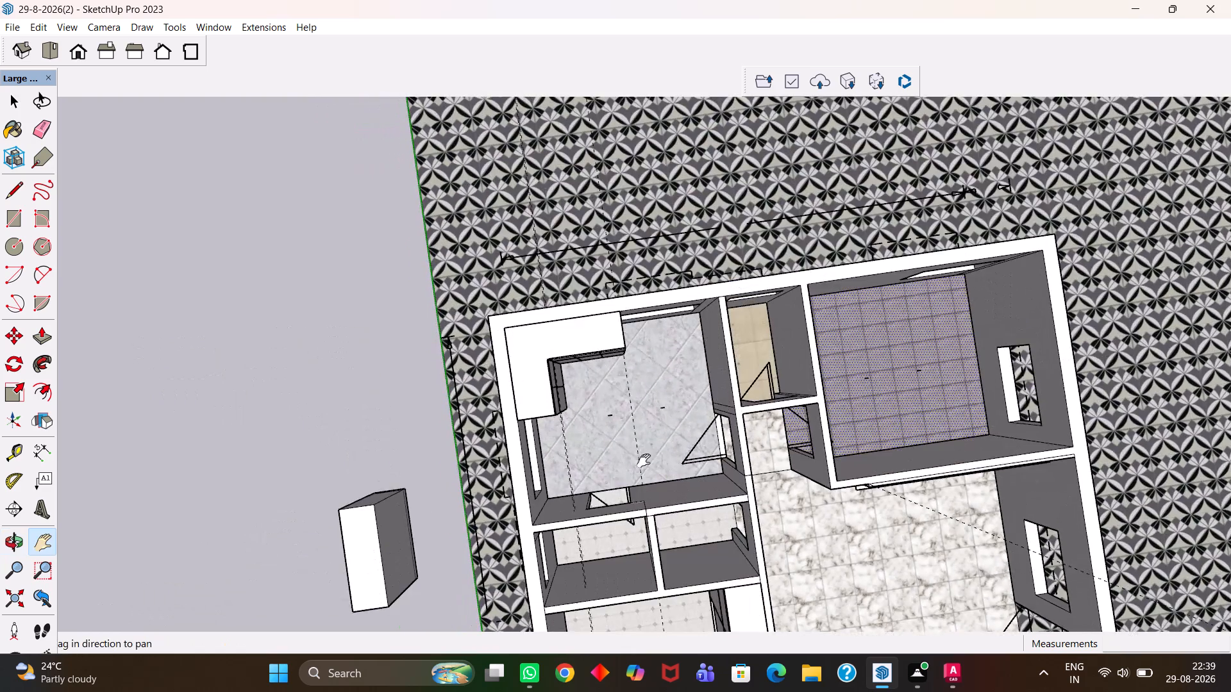
scroll(652, 463, "up", 4)
scroll(635, 445, "down", 6)
left_click_drag(728, 465, 562, 283)
scroll(549, 459, "down", 3)
left_click_drag(528, 489, 574, 297)
scroll(562, 410, "up", 5)
middle_click_drag(605, 426, 546, 346)
scroll(542, 343, "up", 4)
middle_click_drag(567, 294, 577, 382)
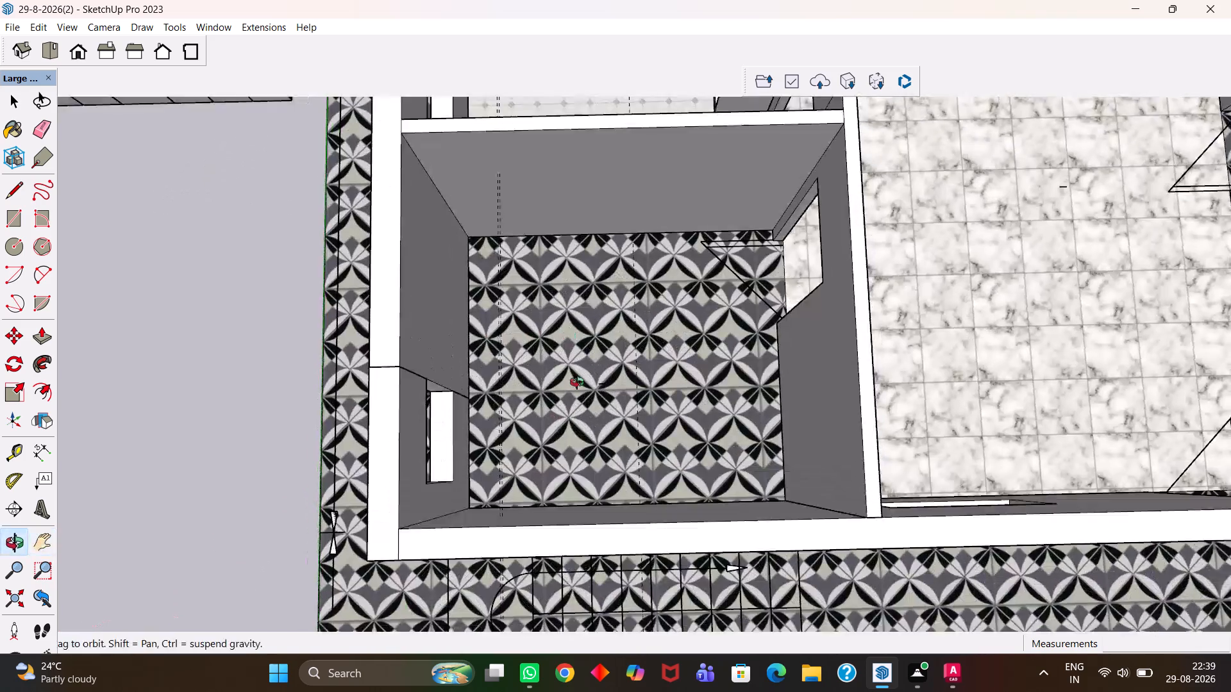
middle_click_drag(577, 382, 580, 393)
scroll(580, 393, "down", 8)
left_click_drag(731, 312, 691, 367)
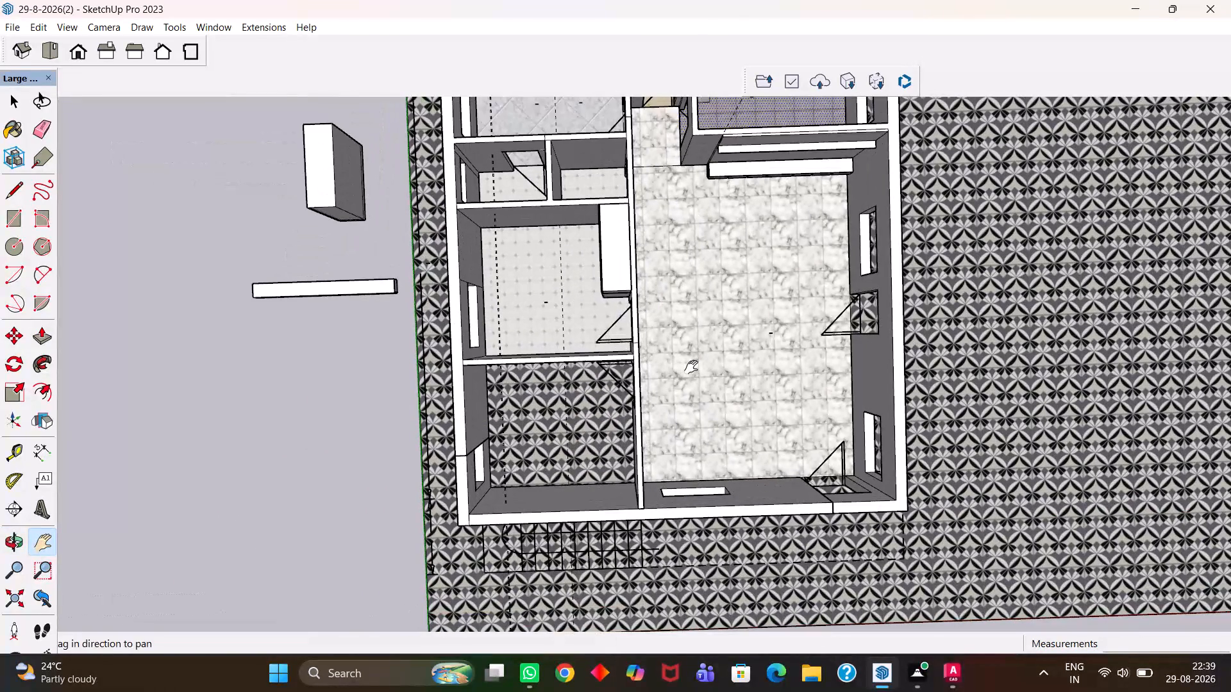
Save the house model with its tiled floors.
key("ctrl+s")
scroll(691, 367, "up", 5)
scroll(691, 367, "down", 6)
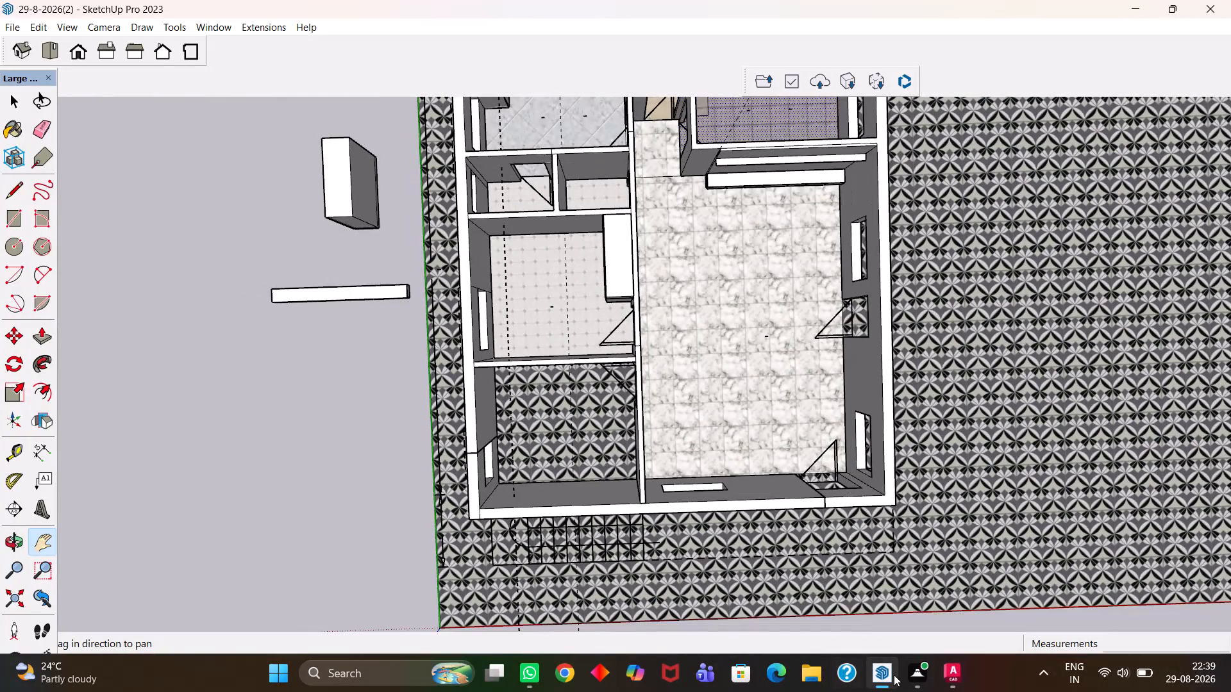
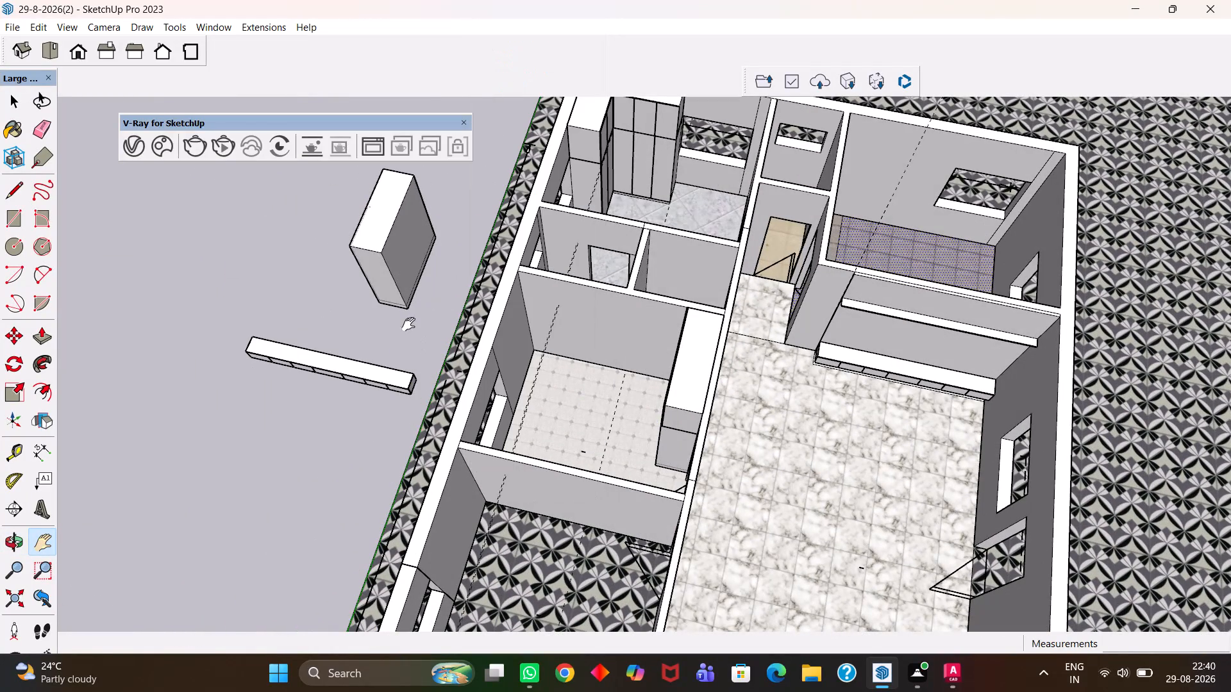
Open the Chaos Cosmos asset library and browse its home page and recently added plant models.
left_click(165, 149)
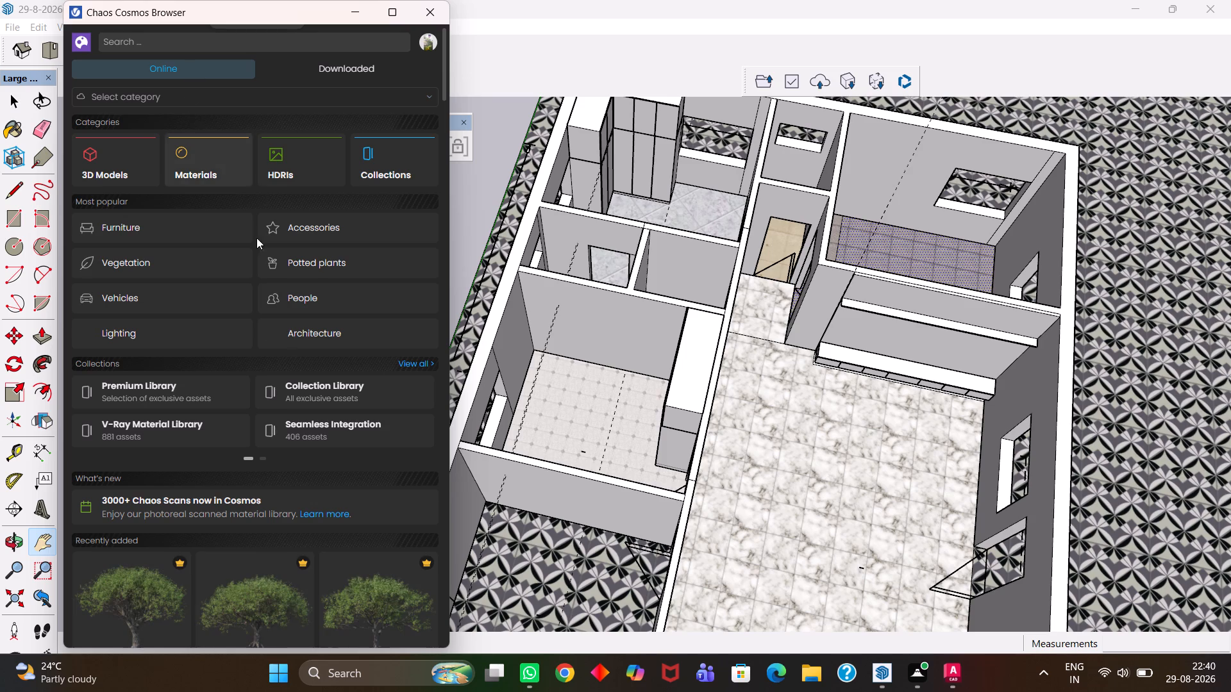
scroll(256, 274, "up", 1)
scroll(253, 290, "down", 13)
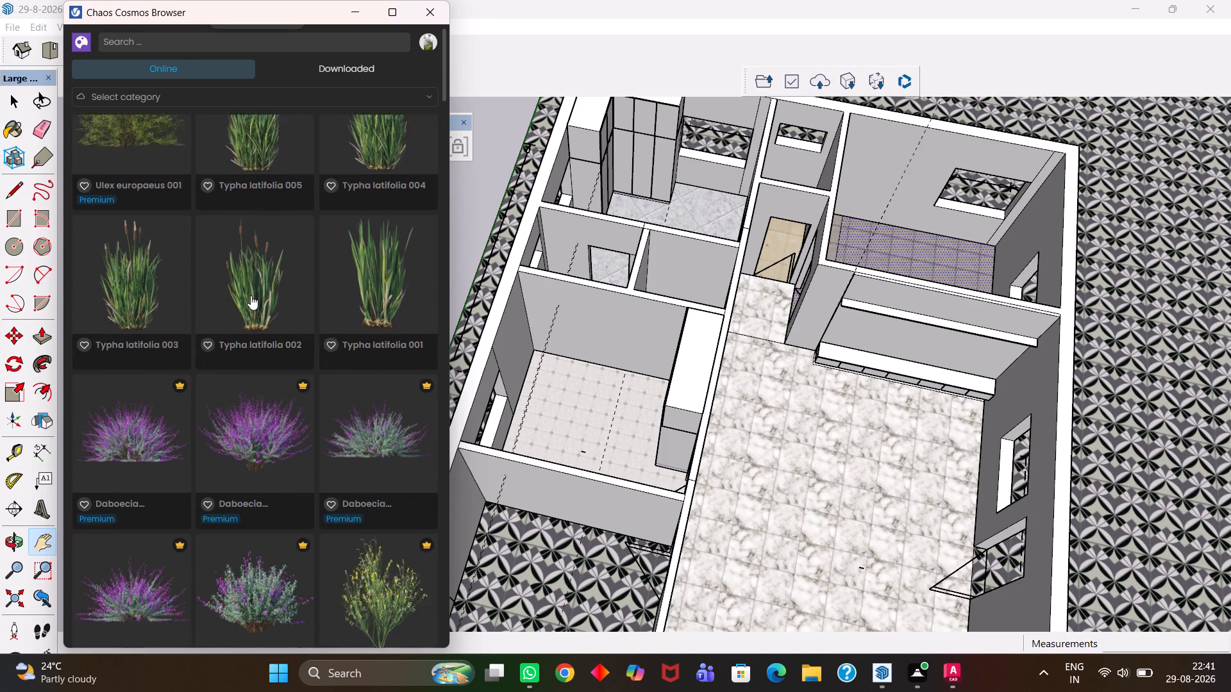
scroll(251, 295, "down", 8)
scroll(249, 289, "up", 1)
scroll(249, 289, "down", 1)
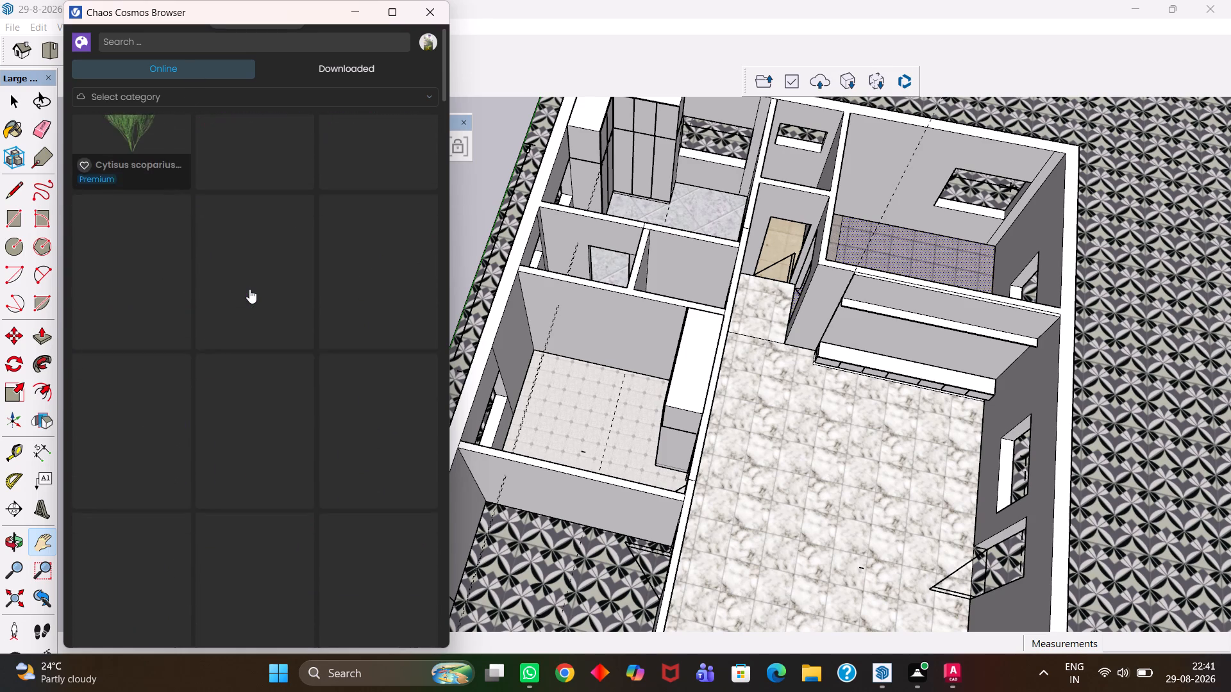
scroll(249, 289, "up", 5)
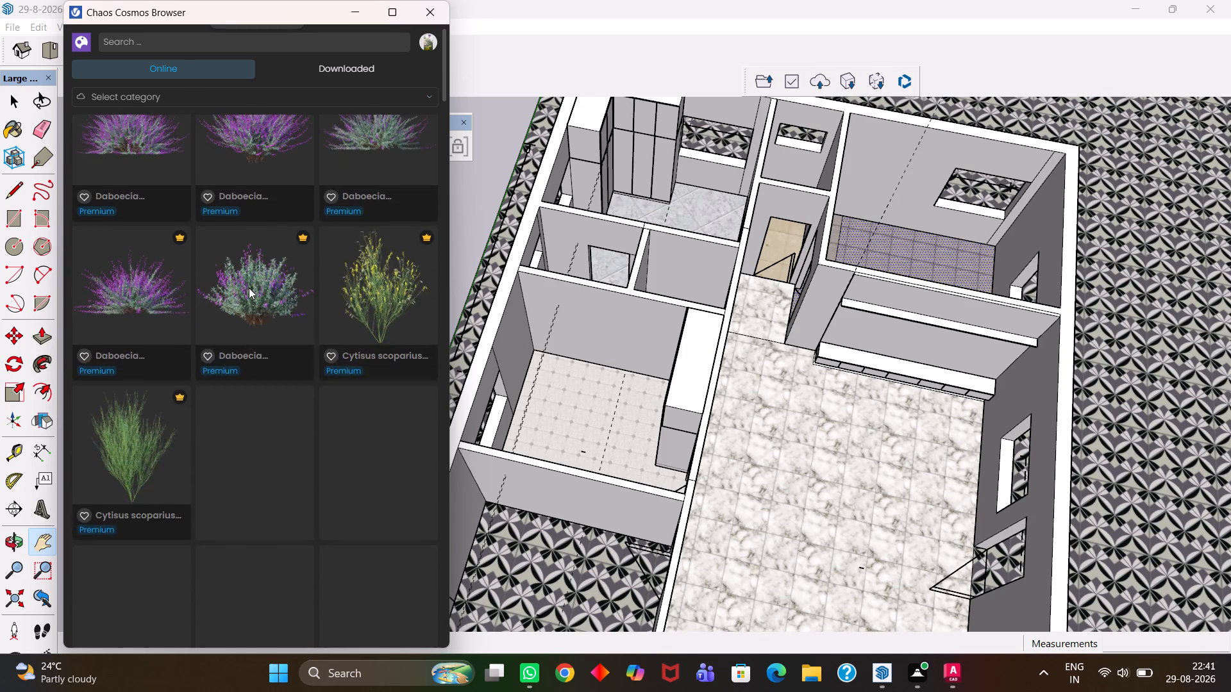
scroll(251, 289, "up", 4)
scroll(240, 293, "down", 4)
scroll(239, 299, "up", 1)
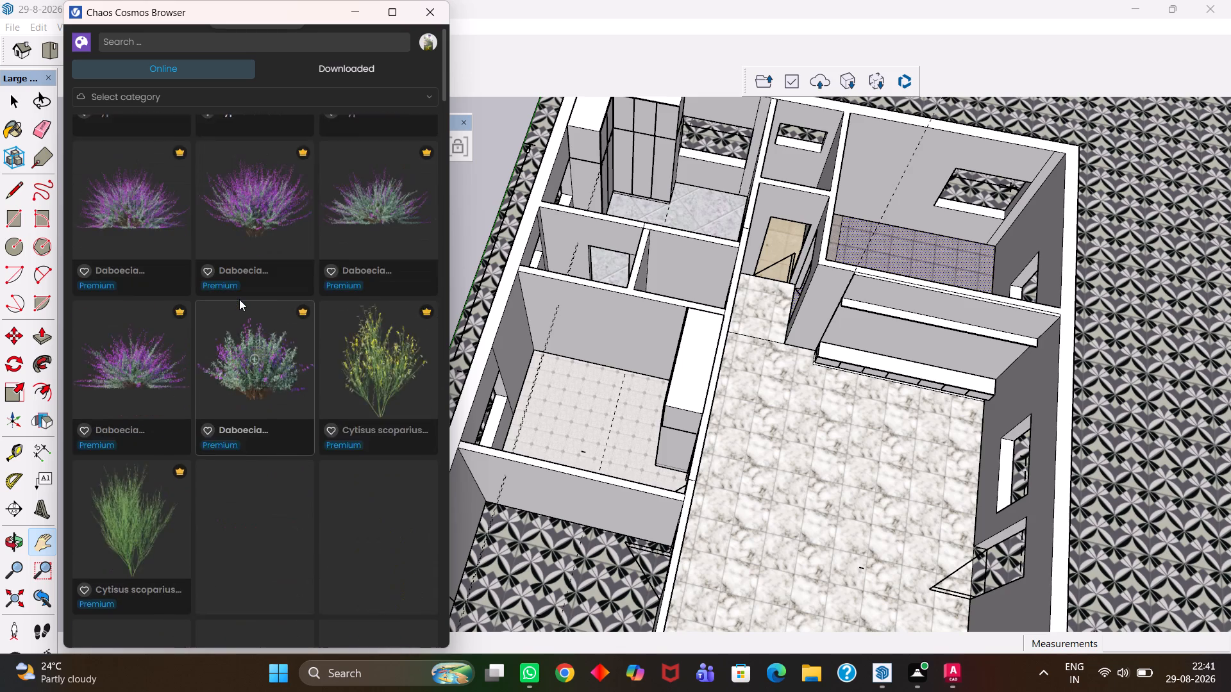
scroll(239, 301, "down", 6)
scroll(237, 306, "up", 7)
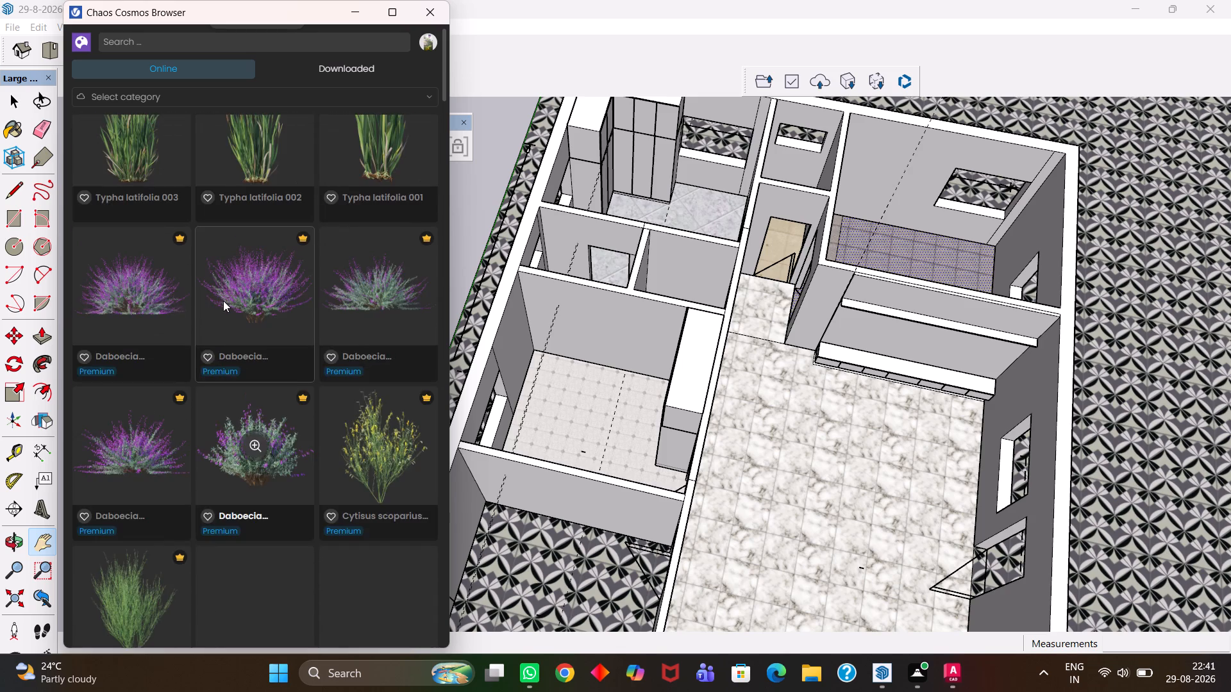
scroll(223, 301, "up", 10)
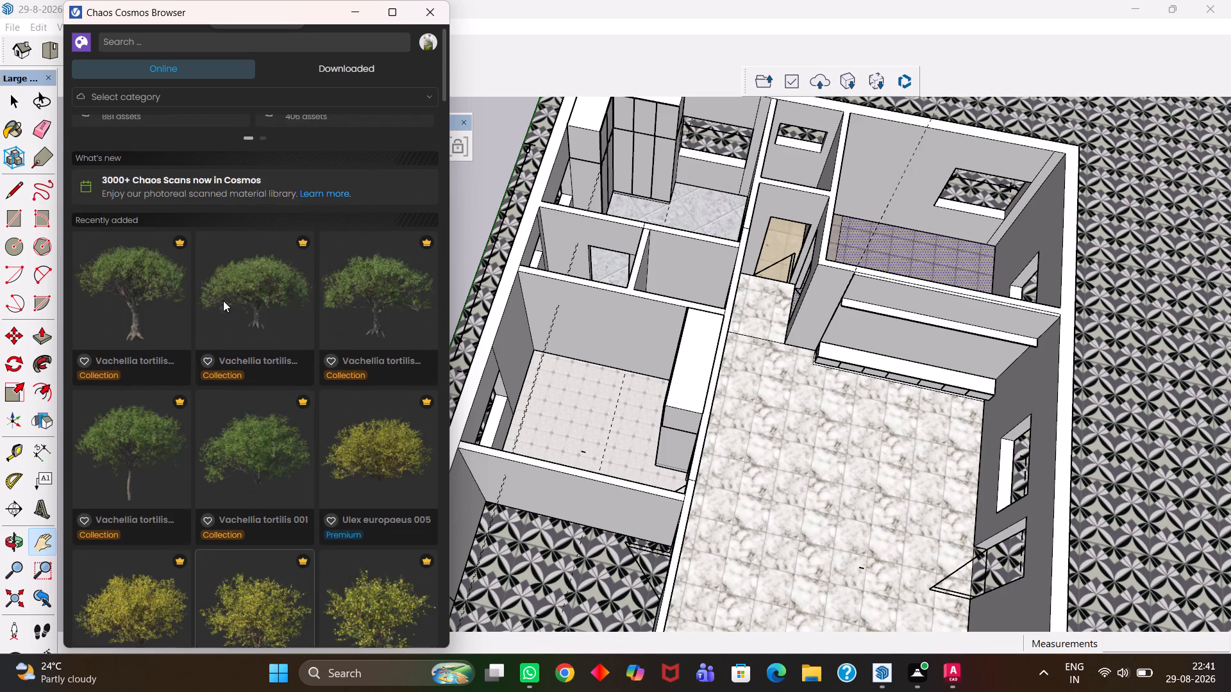
scroll(223, 301, "up", 8)
scroll(223, 302, "down", 5)
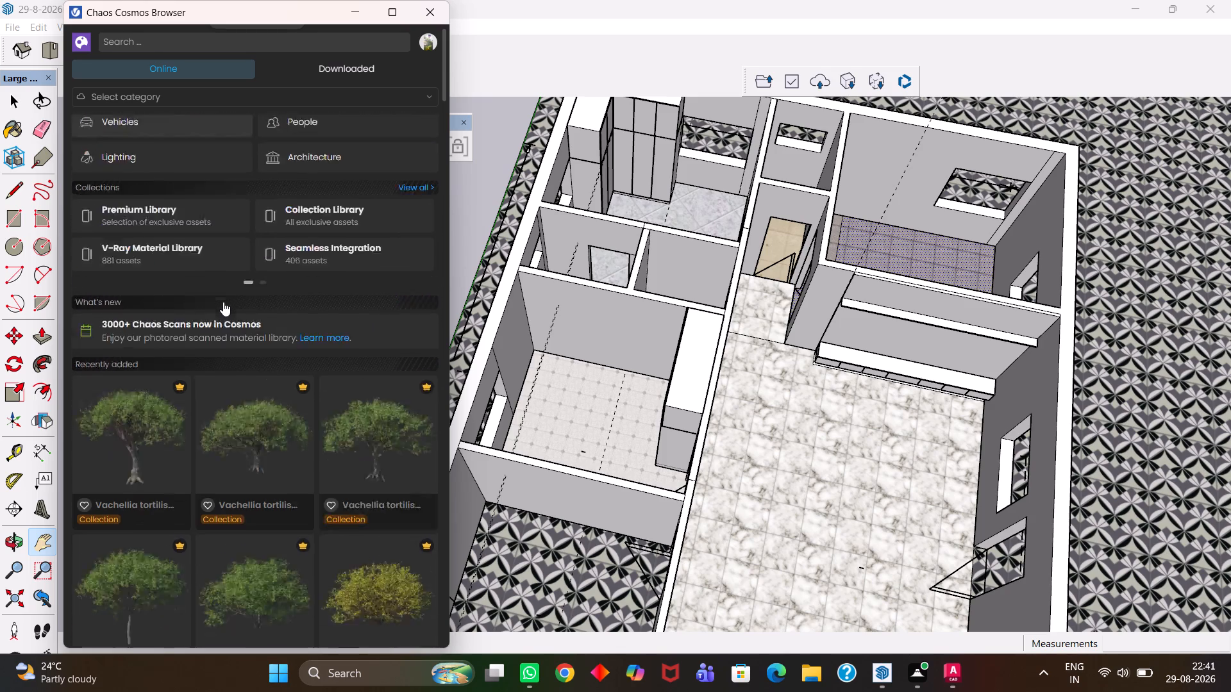
scroll(223, 302, "down", 9)
scroll(223, 302, "up", 1)
scroll(223, 302, "down", 3)
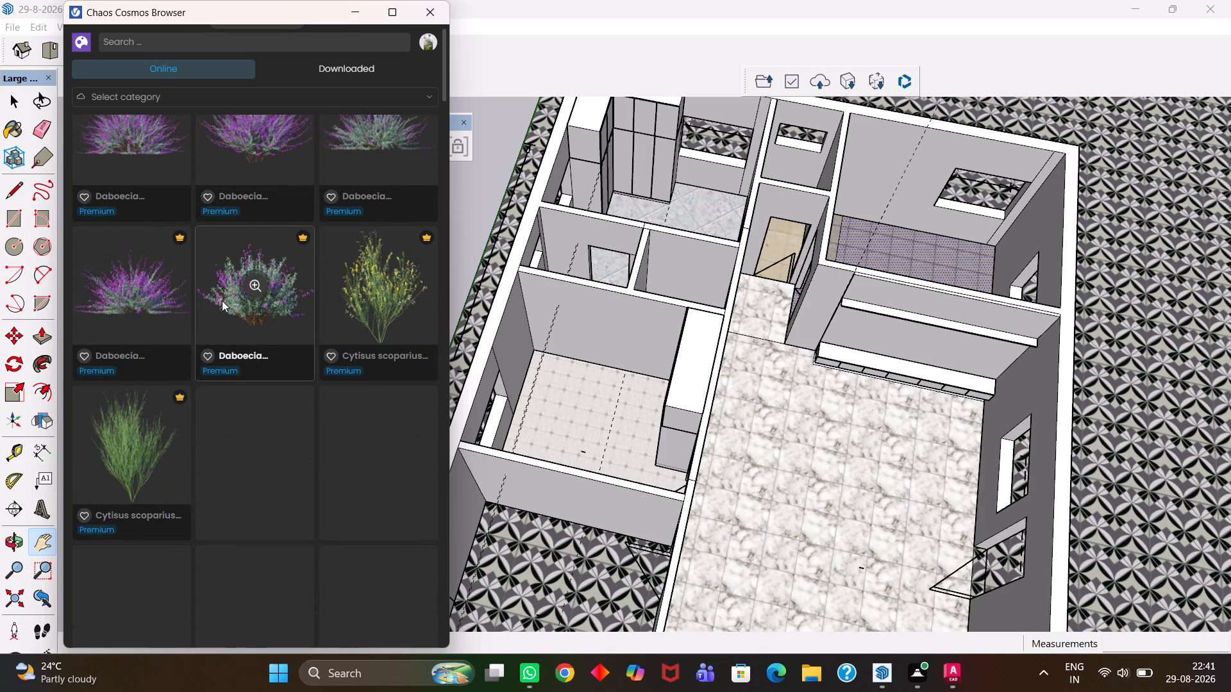
scroll(222, 301, "down", 6)
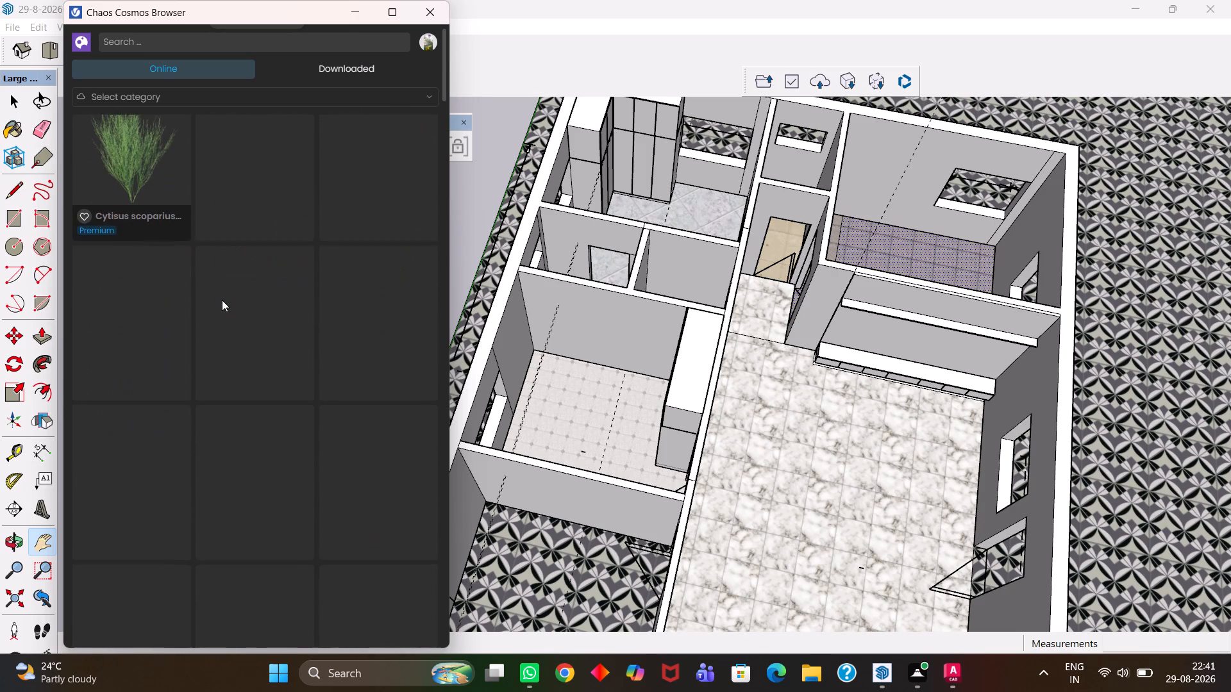
scroll(222, 300, "down", 3)
scroll(224, 301, "up", 14)
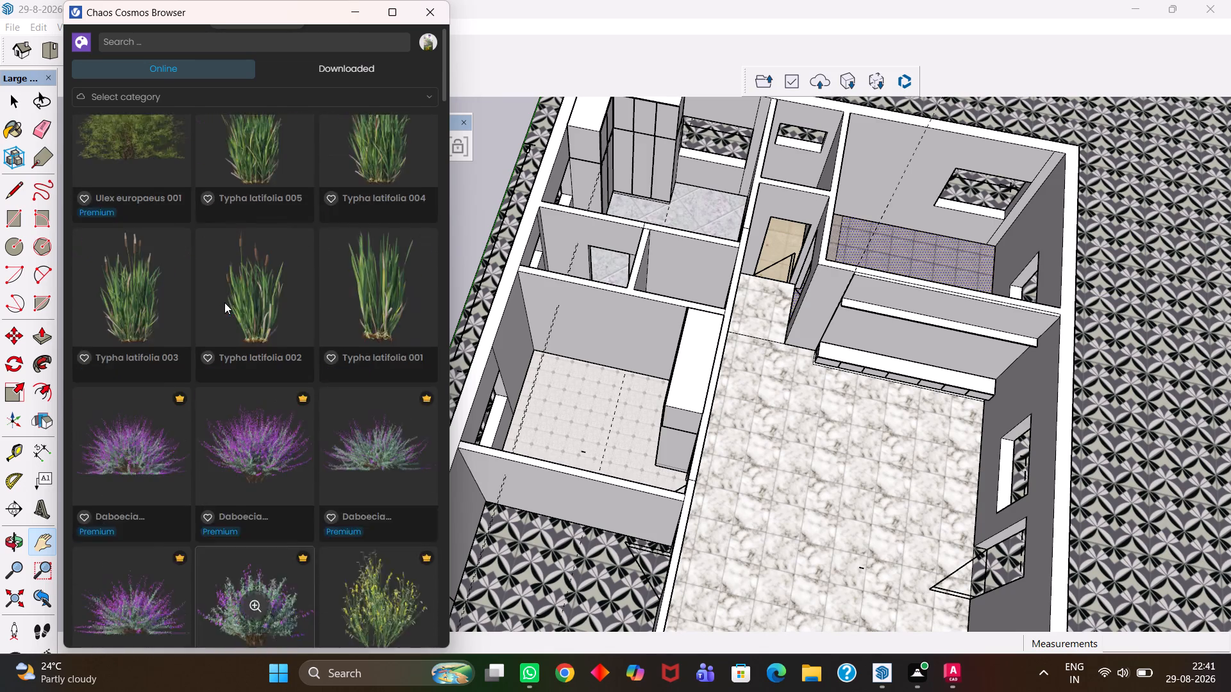
scroll(224, 302, "up", 16)
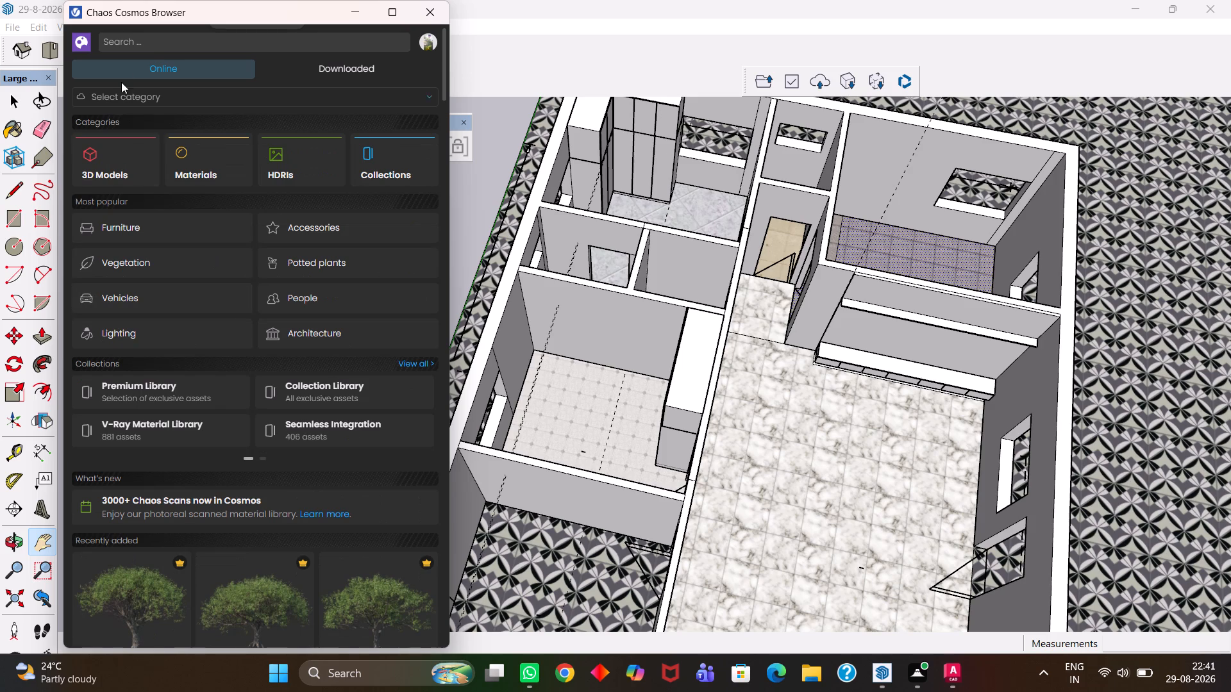
Search the Cosmos library for "bed" and look through the bed models offered.
left_click(148, 43)
type("bed")
key("Return")
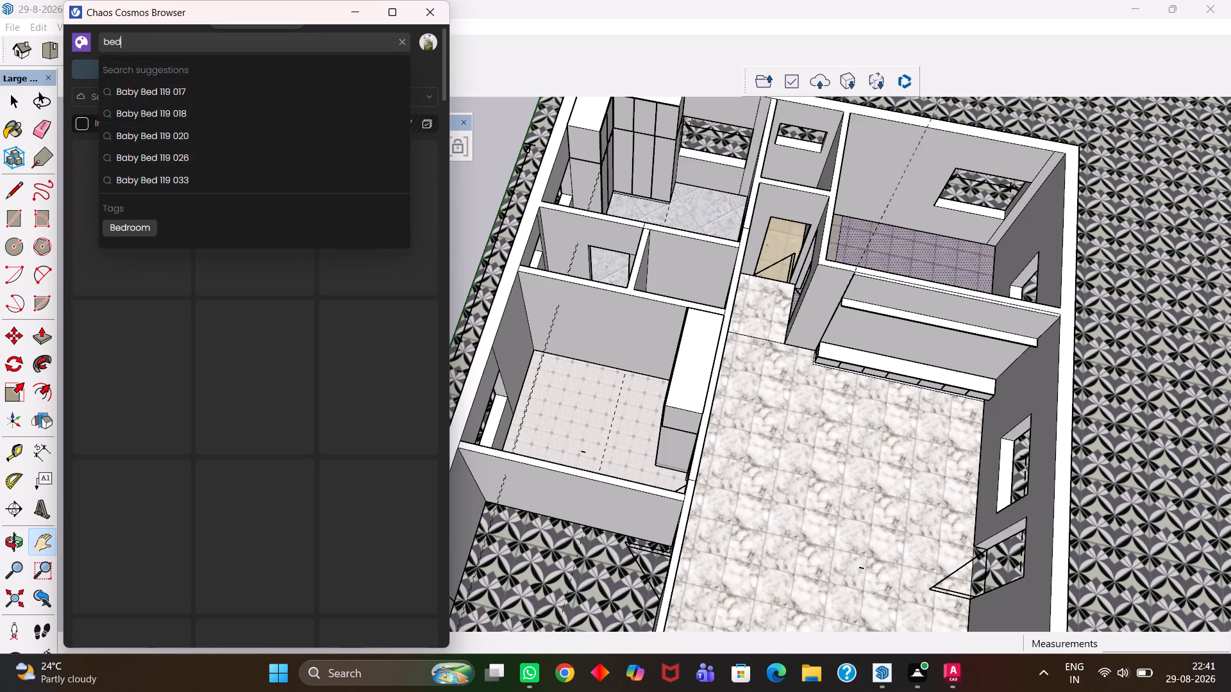
left_click(249, 413)
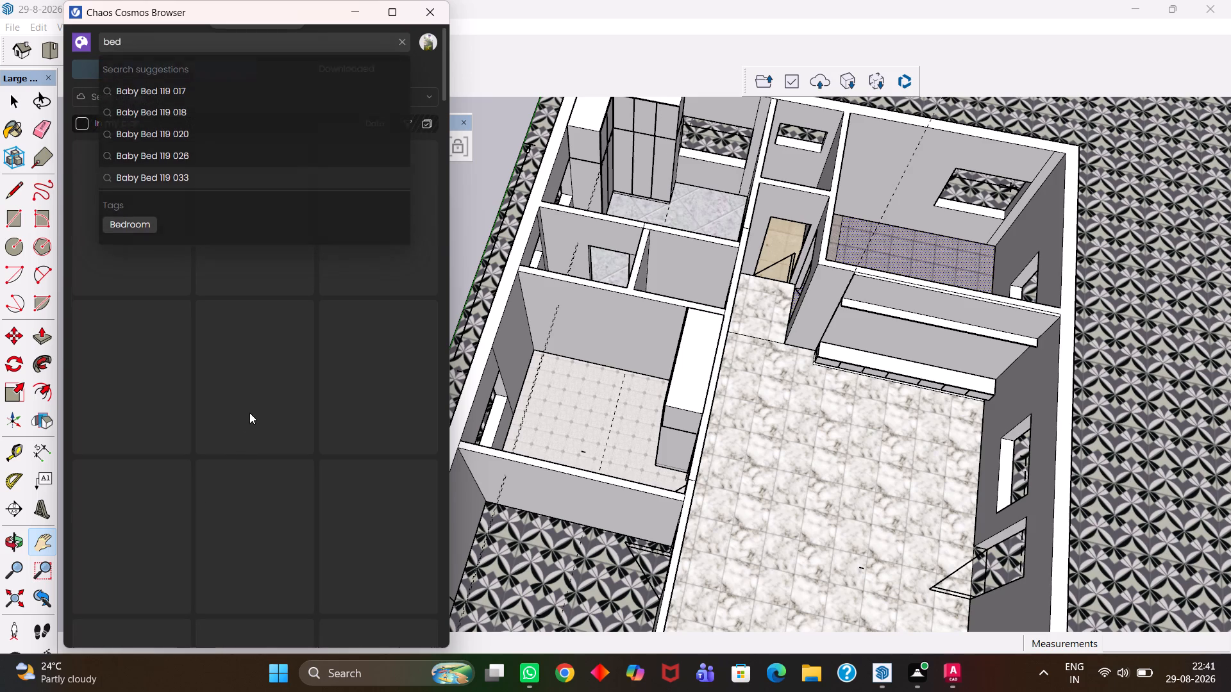
scroll(128, 224, "up", 3)
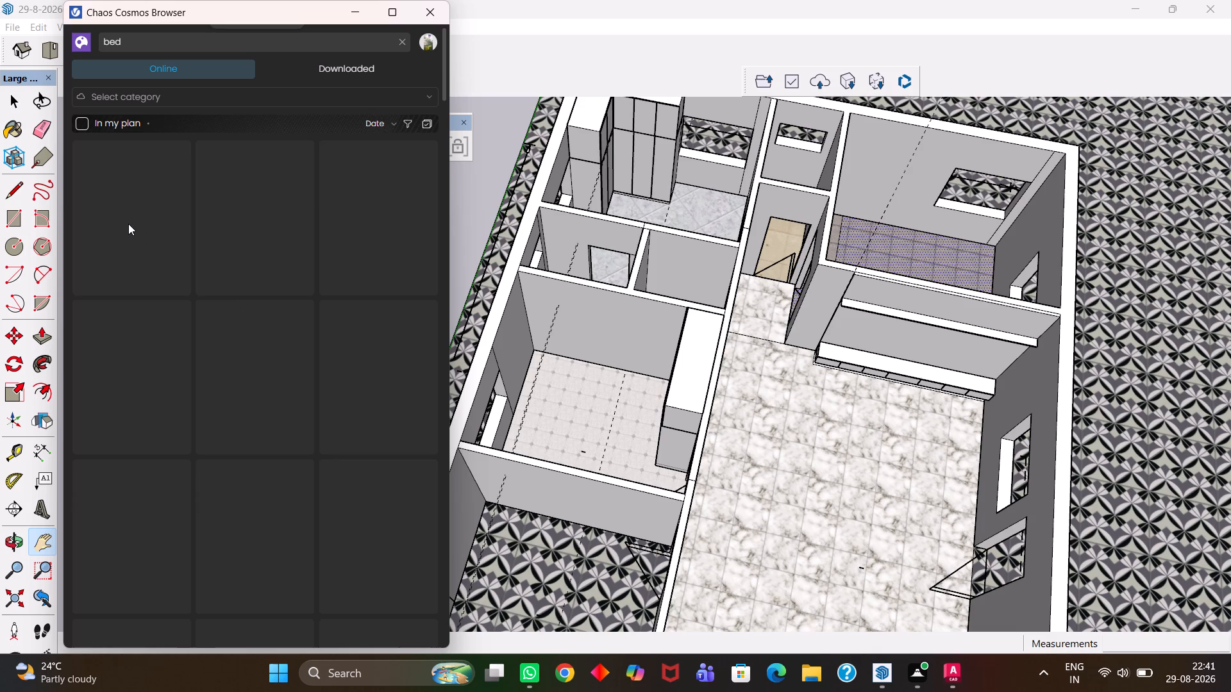
scroll(212, 234, "down", 8)
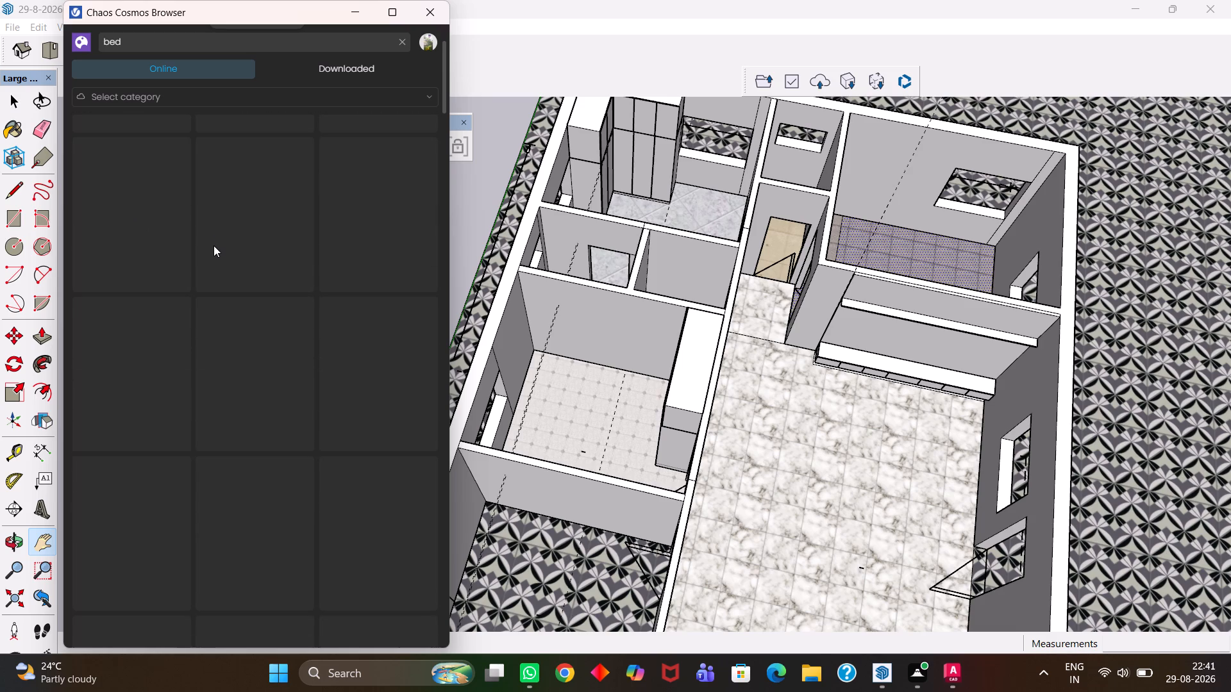
scroll(214, 245, "up", 20)
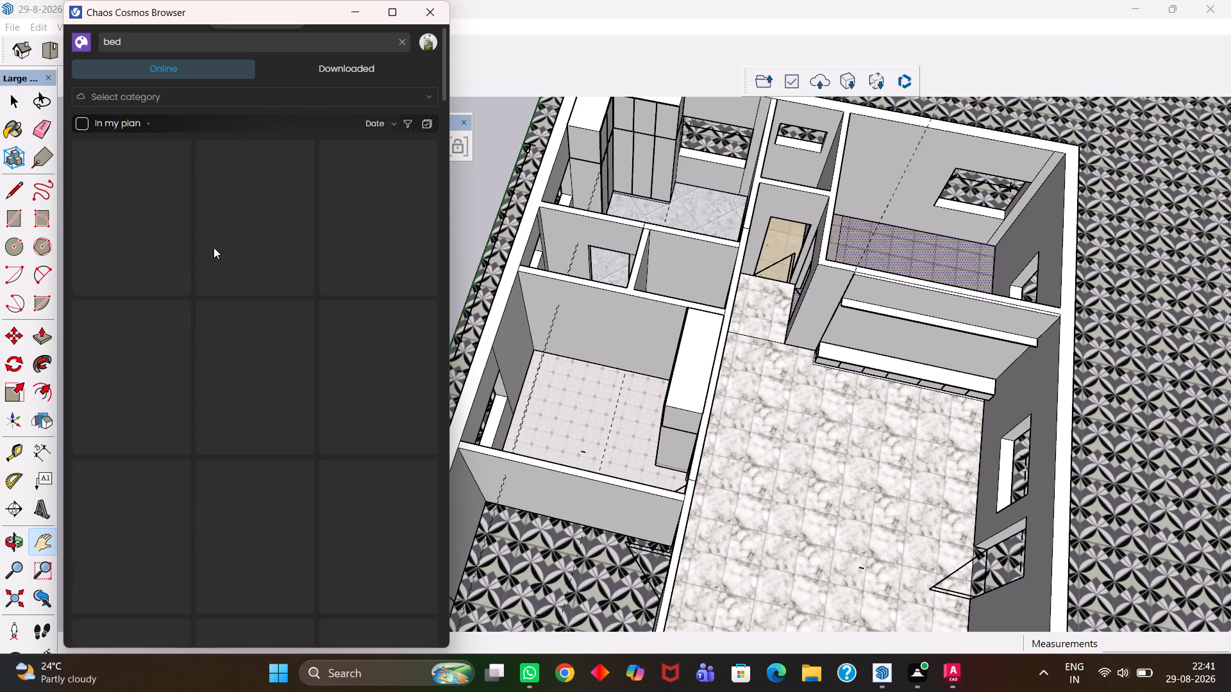
scroll(214, 247, "up", 9)
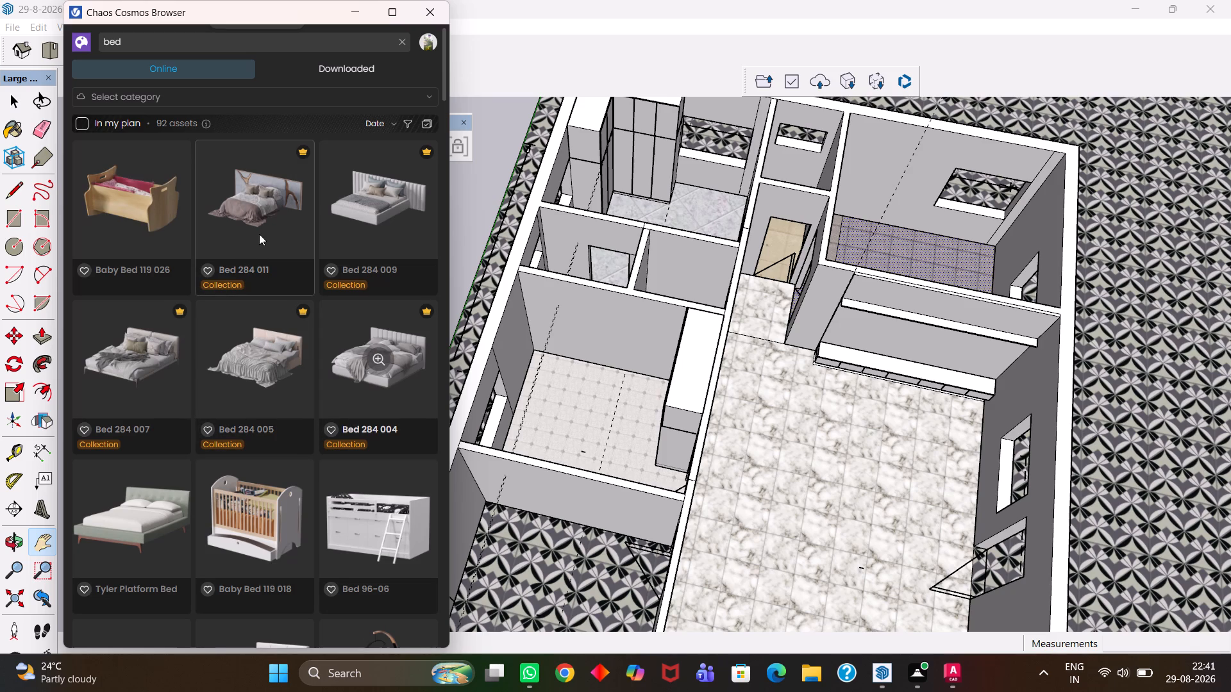
scroll(248, 244, "down", 4)
scroll(135, 247, "up", 1)
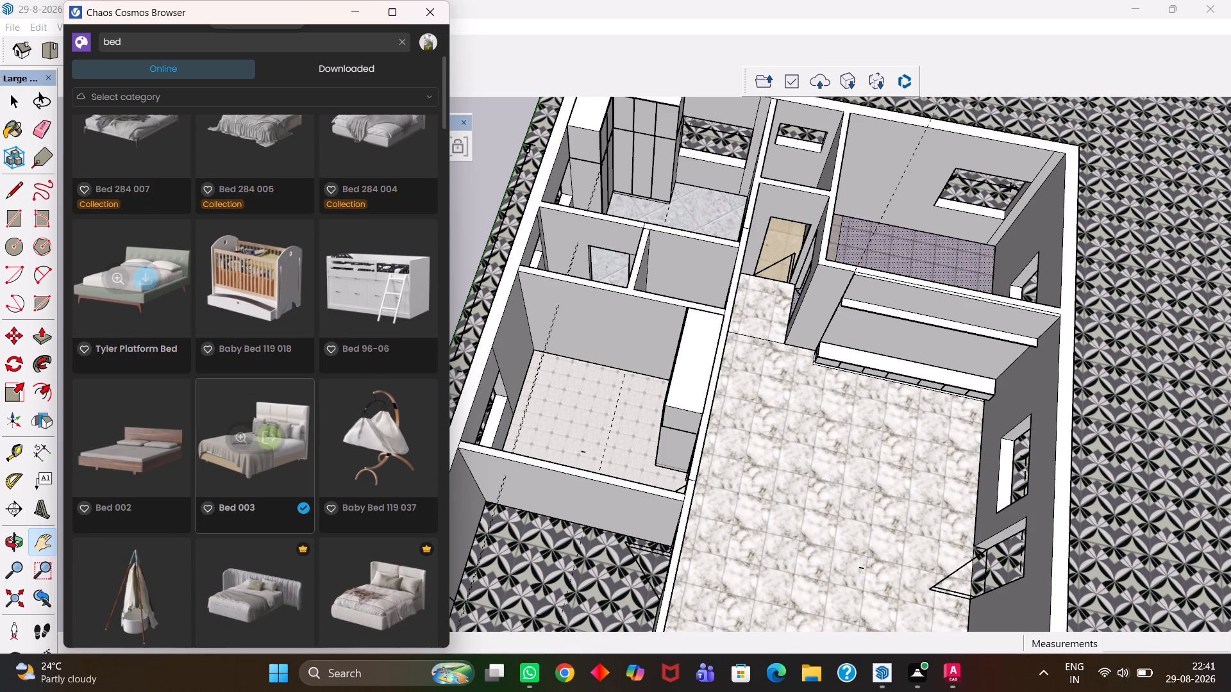
Import Bed 003, place it on the diamond-dotted tile floor of the room with the tall wardrobe, and minimise the asset library.
left_click(271, 434)
left_click(271, 434)
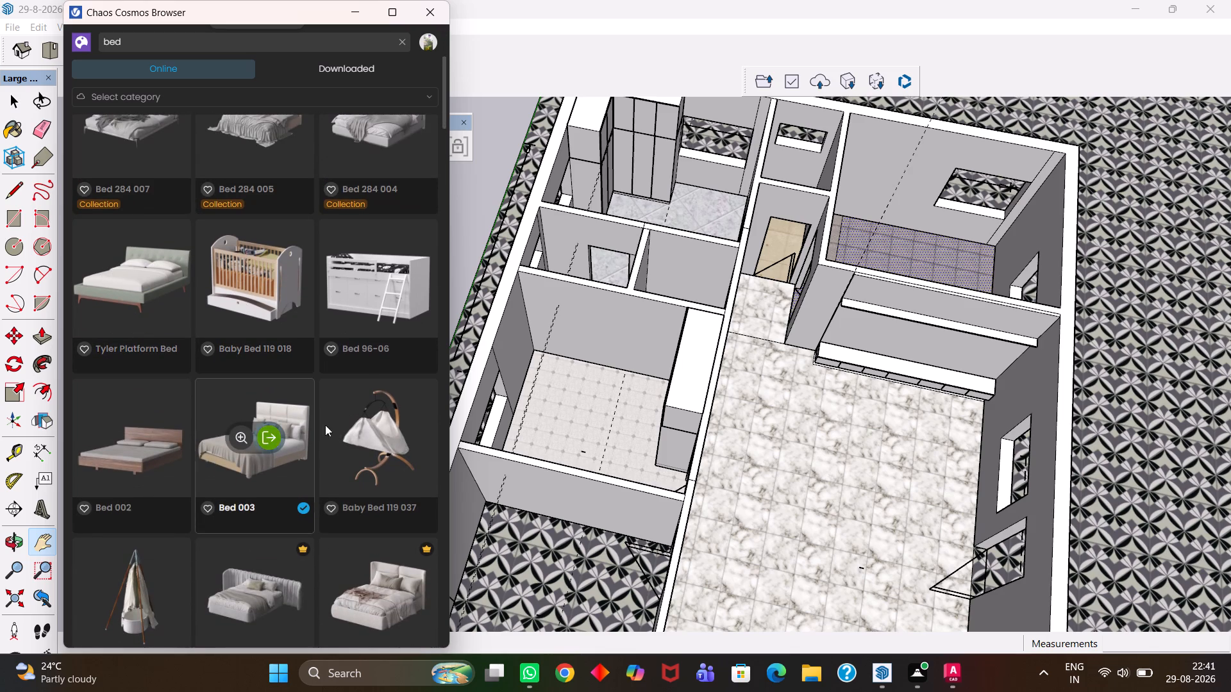
left_click(268, 436)
left_click_drag(268, 436, 551, 436)
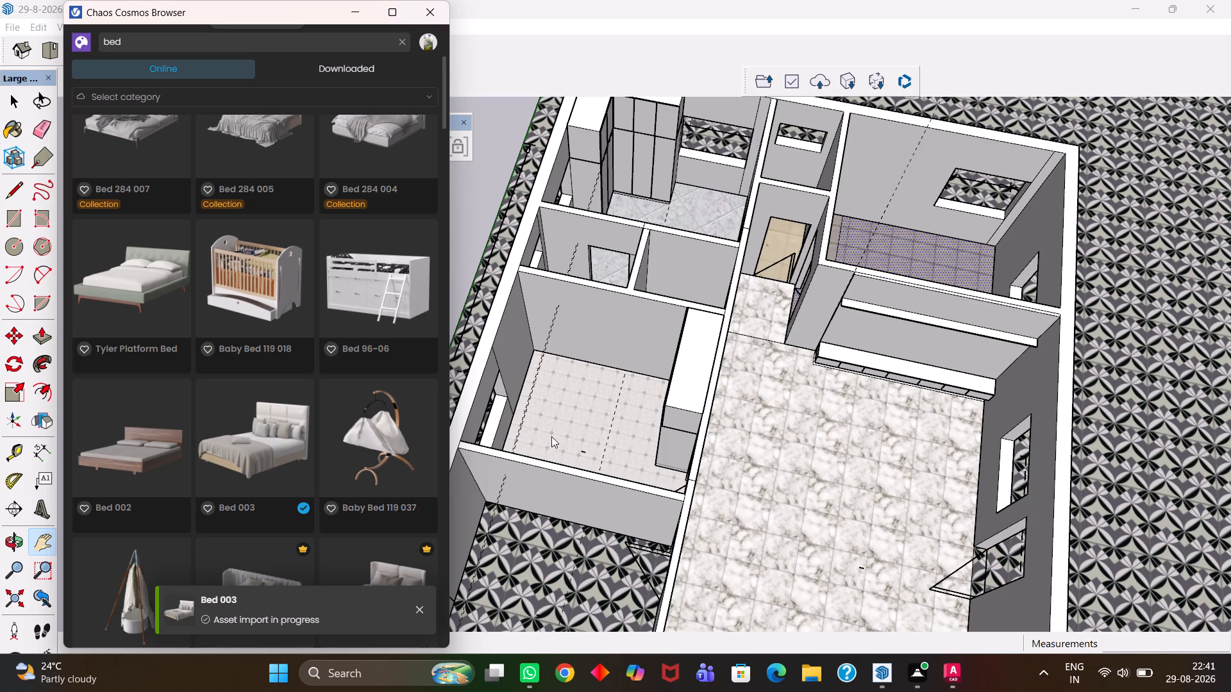
left_click_drag(551, 436, 554, 429)
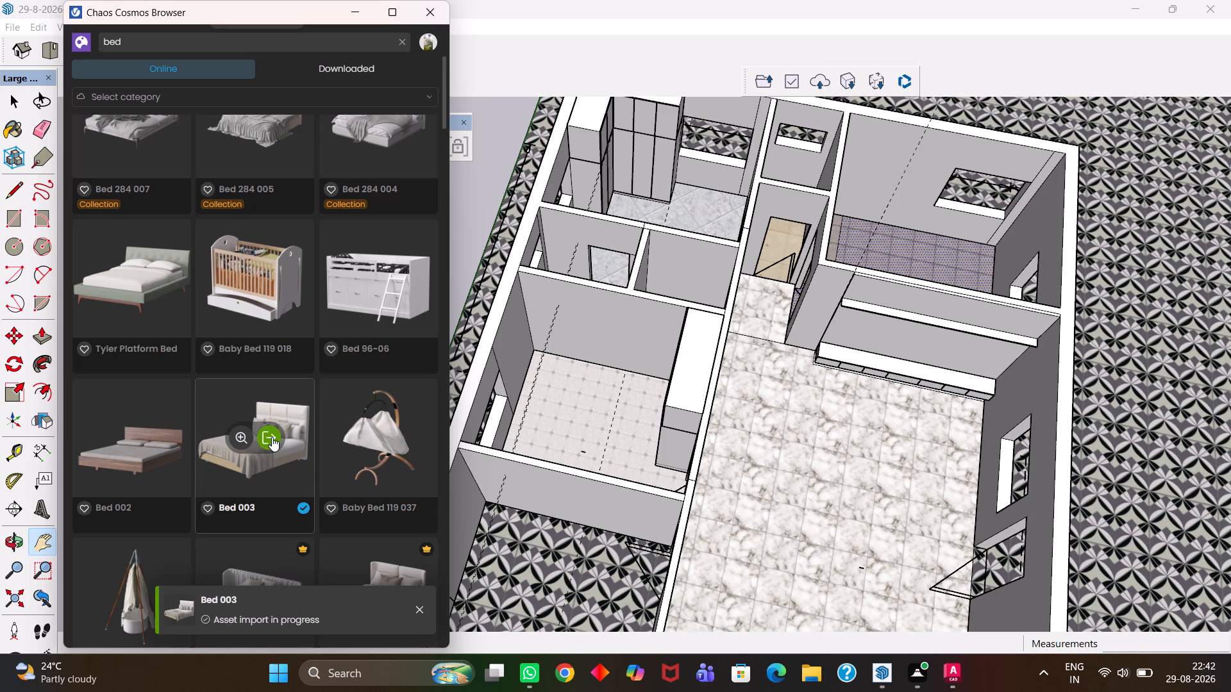
left_click_drag(272, 437, 527, 416)
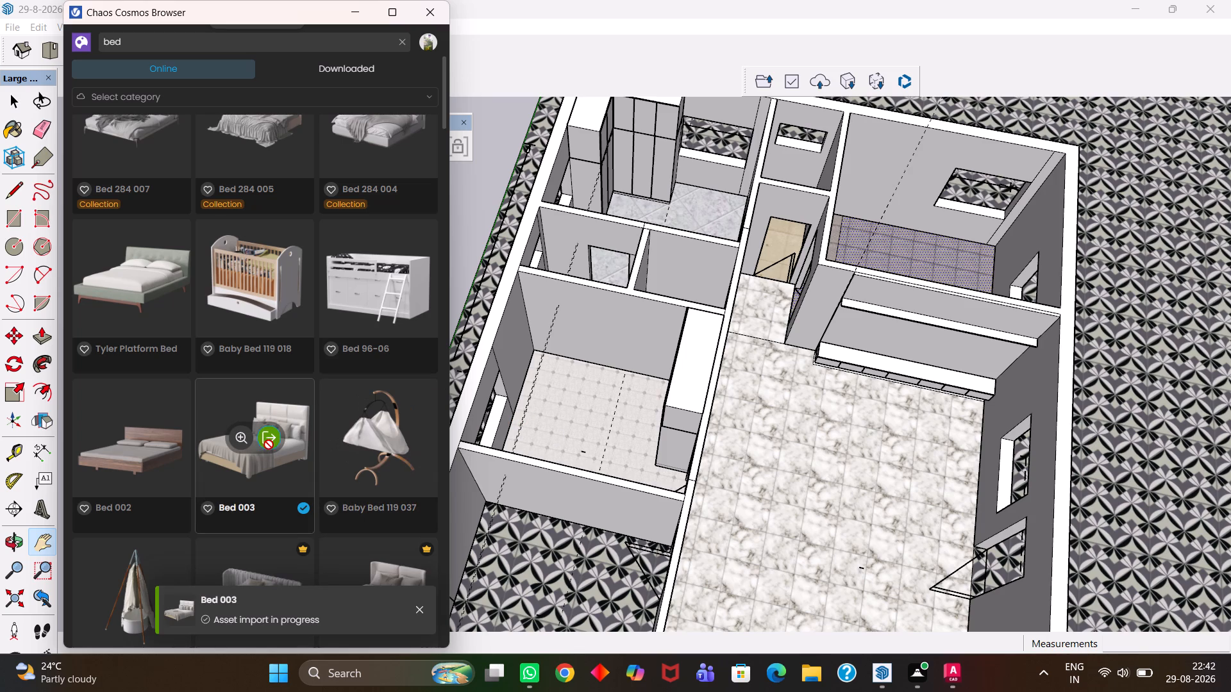
double_click(275, 441)
scroll(265, 441, "up", 3)
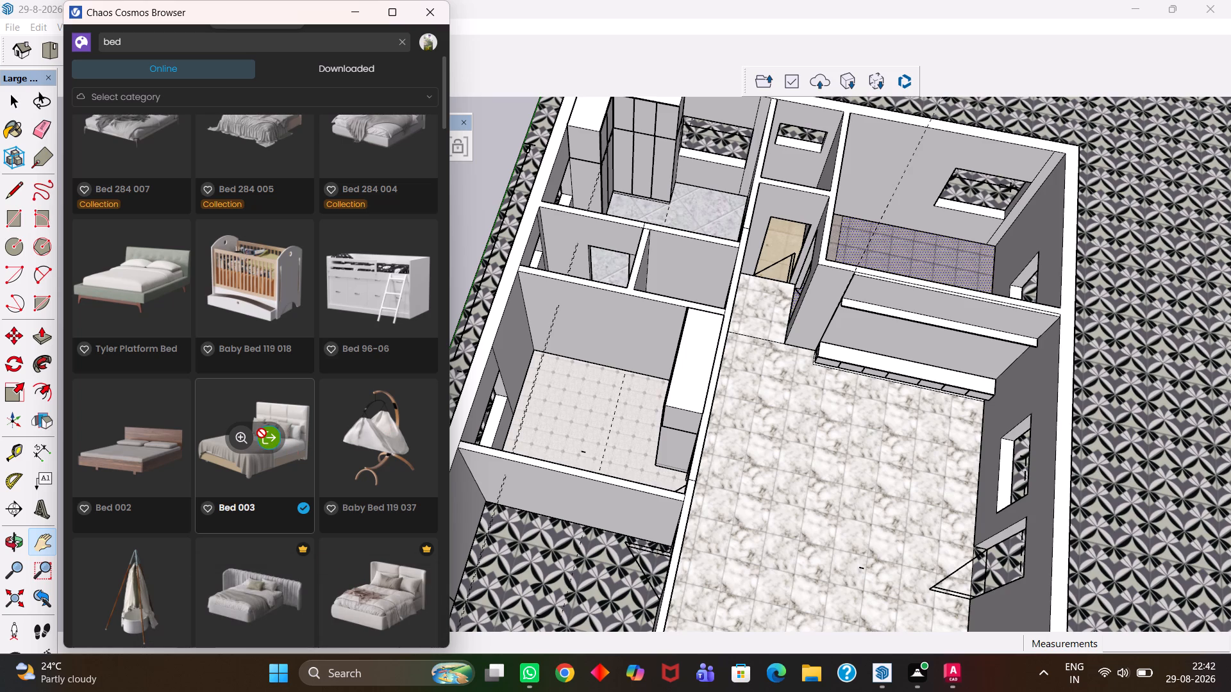
scroll(285, 418, "down", 2)
scroll(272, 440, "up", 5)
scroll(275, 438, "down", 4)
scroll(284, 431, "up", 5)
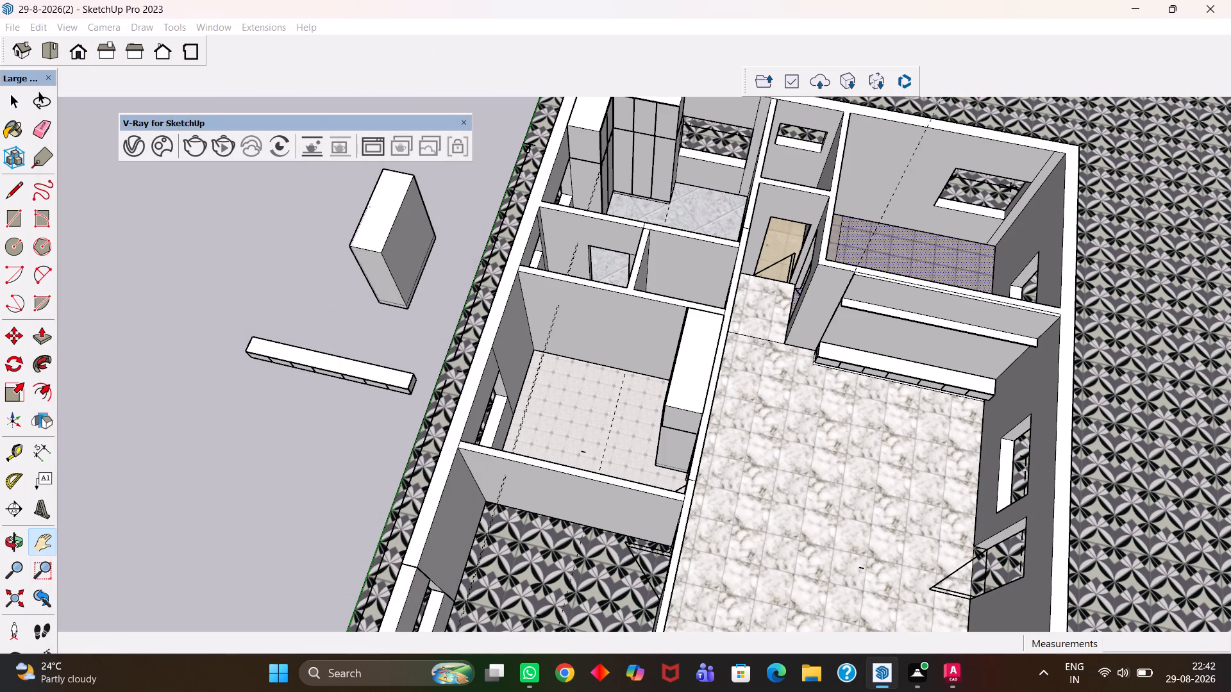
left_click(160, 153)
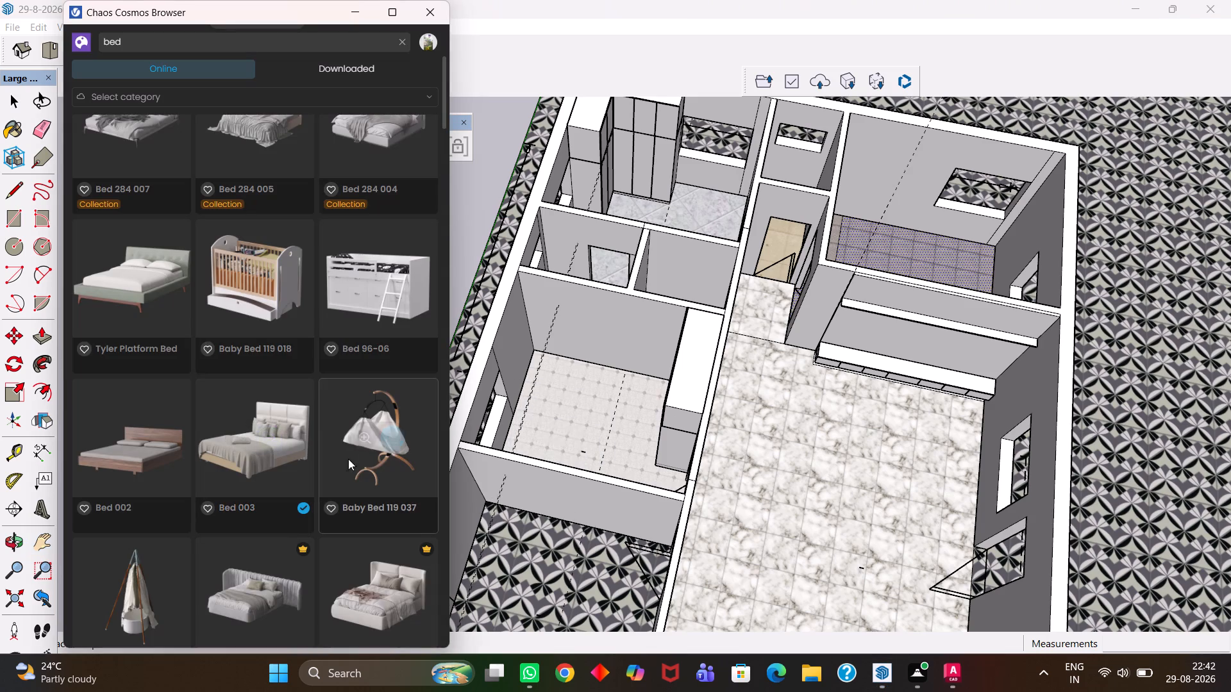
left_click(589, 374)
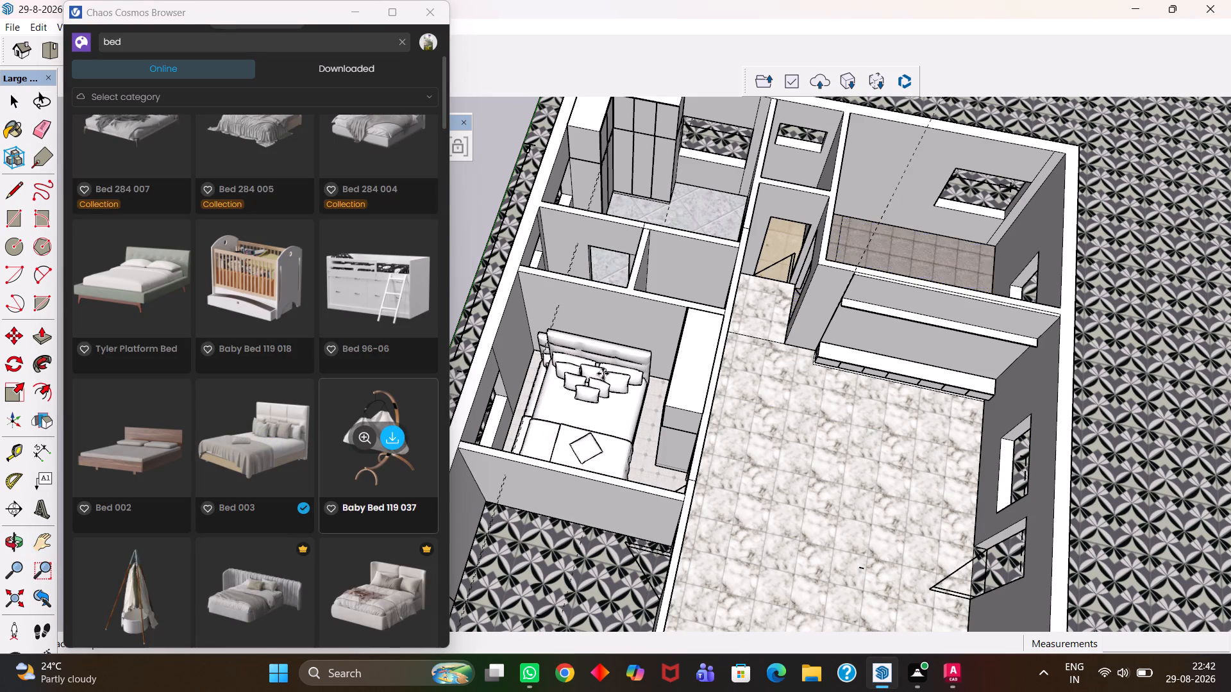
scroll(603, 374, "up", 4)
key("Escape")
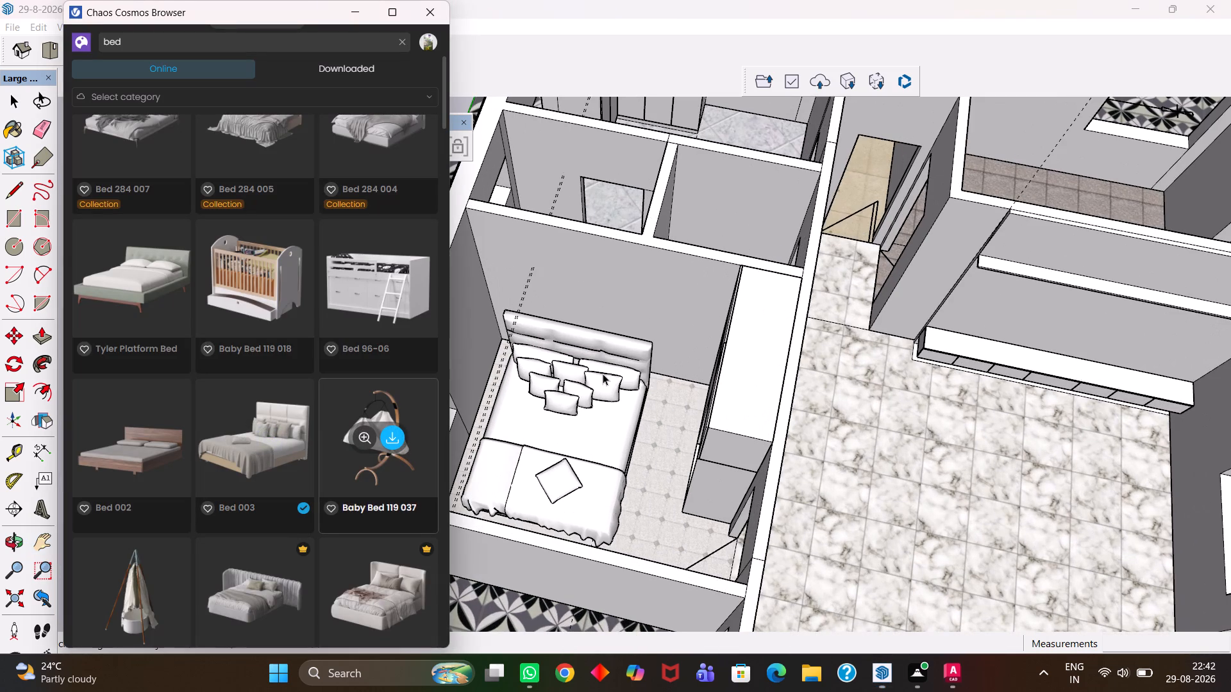
left_click(355, 12)
Examine the placed bed's position relative to the room's walls, window and wardrobe from above.
scroll(679, 486, "up", 3)
middle_click_drag(550, 442, 576, 488)
scroll(569, 473, "up", 1)
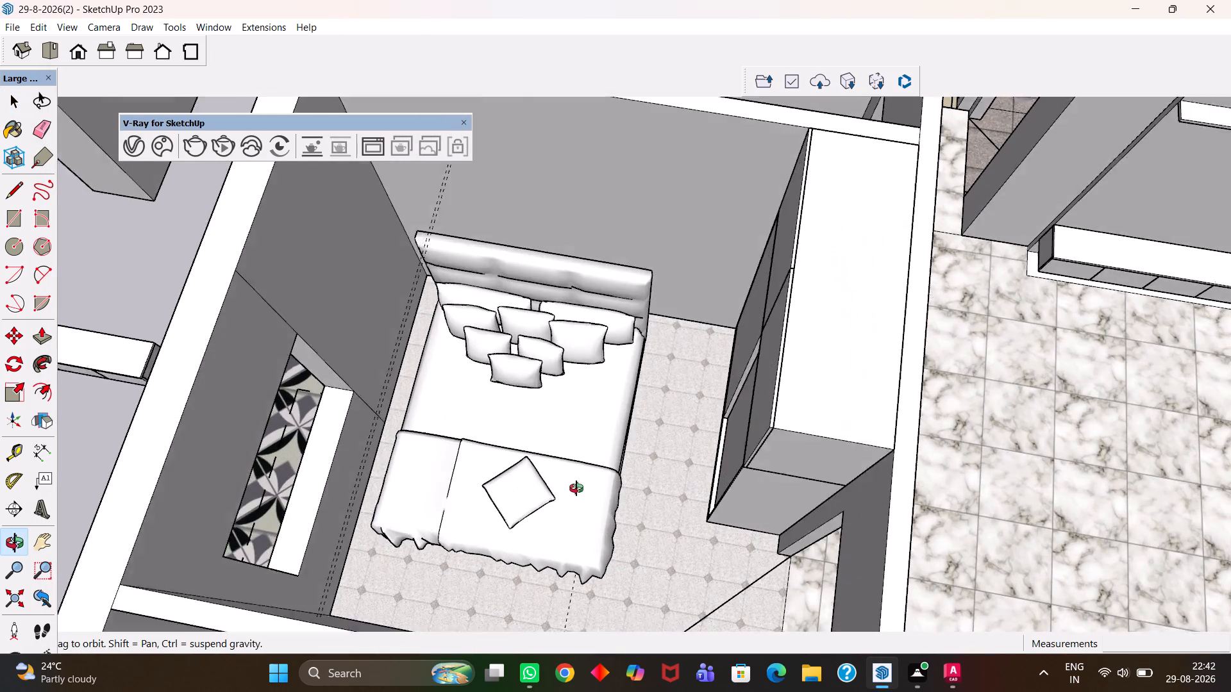
middle_click_drag(576, 488, 568, 482)
key("h")
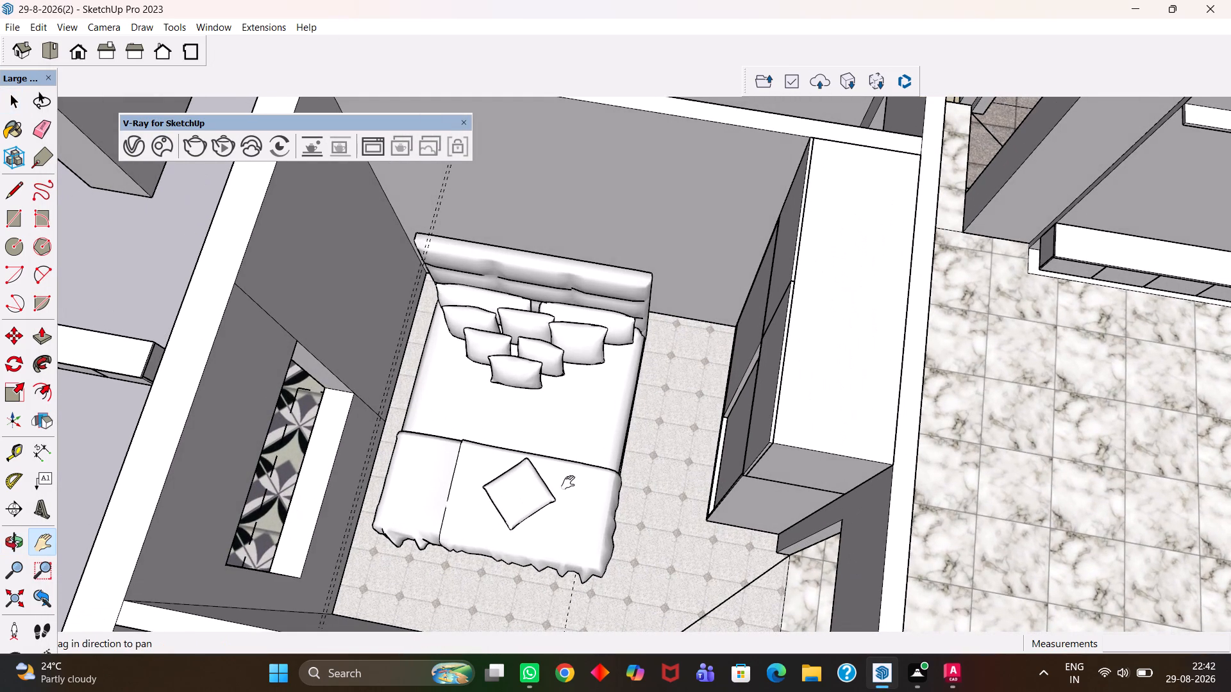
key("Return")
scroll(525, 463, "down", 4)
middle_click_drag(533, 487, 604, 492)
scroll(572, 511, "up", 1)
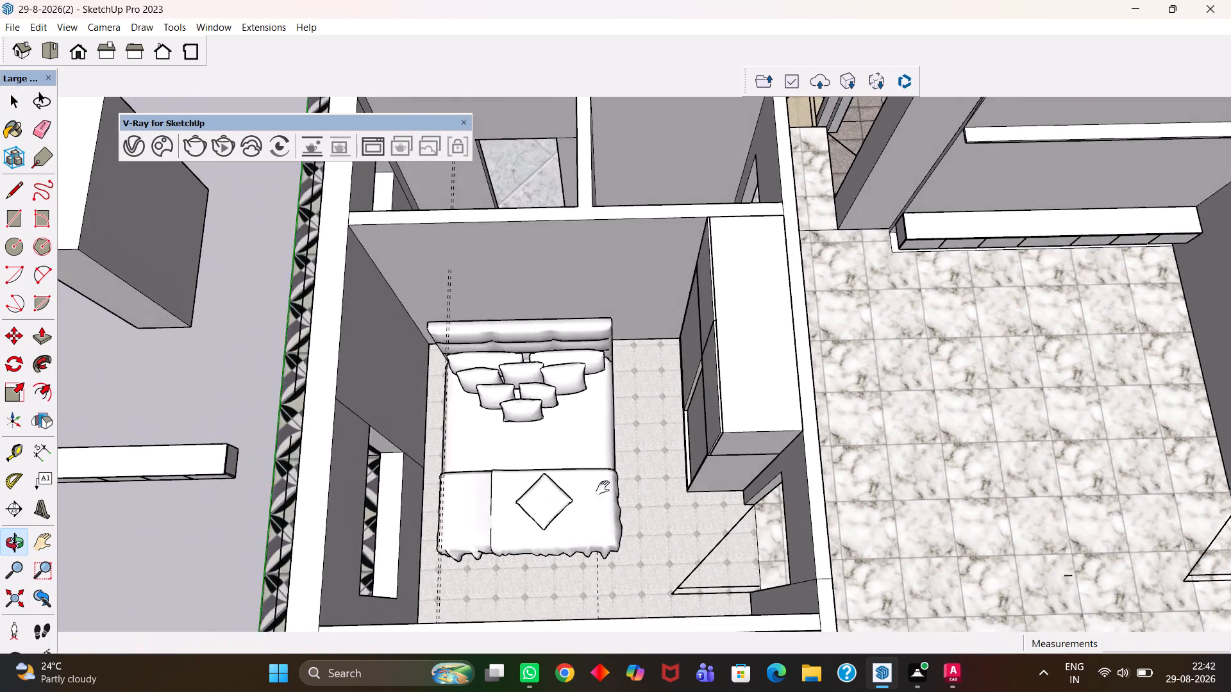
Examine how the placed bed sits between the window wall, the headboard wall and the tall wardrobe.
scroll(573, 475, "up", 1)
left_click_drag(563, 470, 573, 513)
middle_click(556, 518)
scroll(558, 520, "up", 2)
left_click_drag(558, 521, 531, 501)
scroll(530, 502, "down", 1)
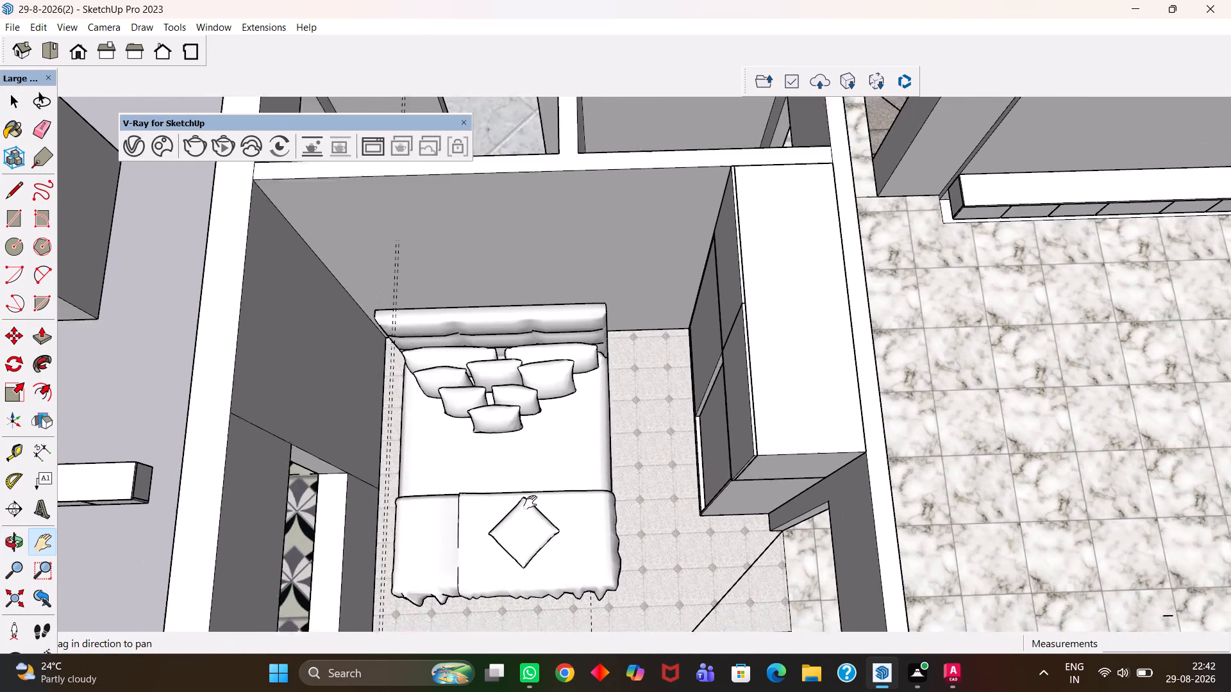
scroll(530, 502, "down", 1)
scroll(530, 503, "up", 2)
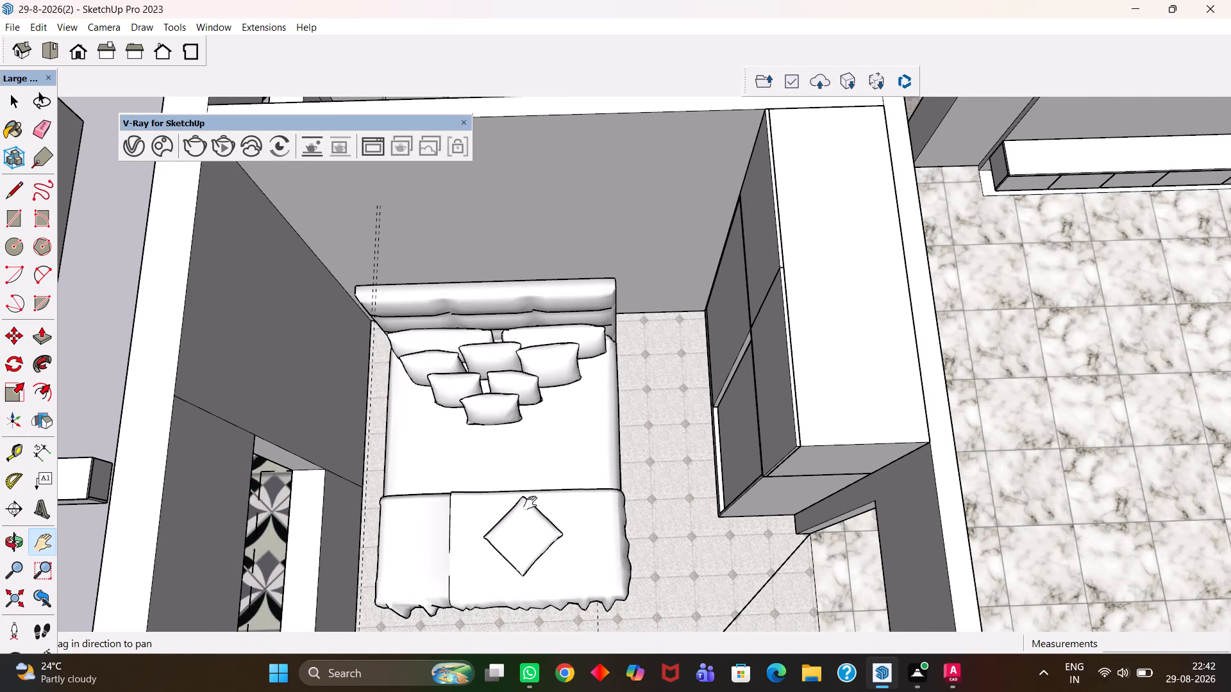
scroll(535, 502, "up", 6)
scroll(535, 498, "down", 4)
middle_click_drag(609, 518, 519, 442)
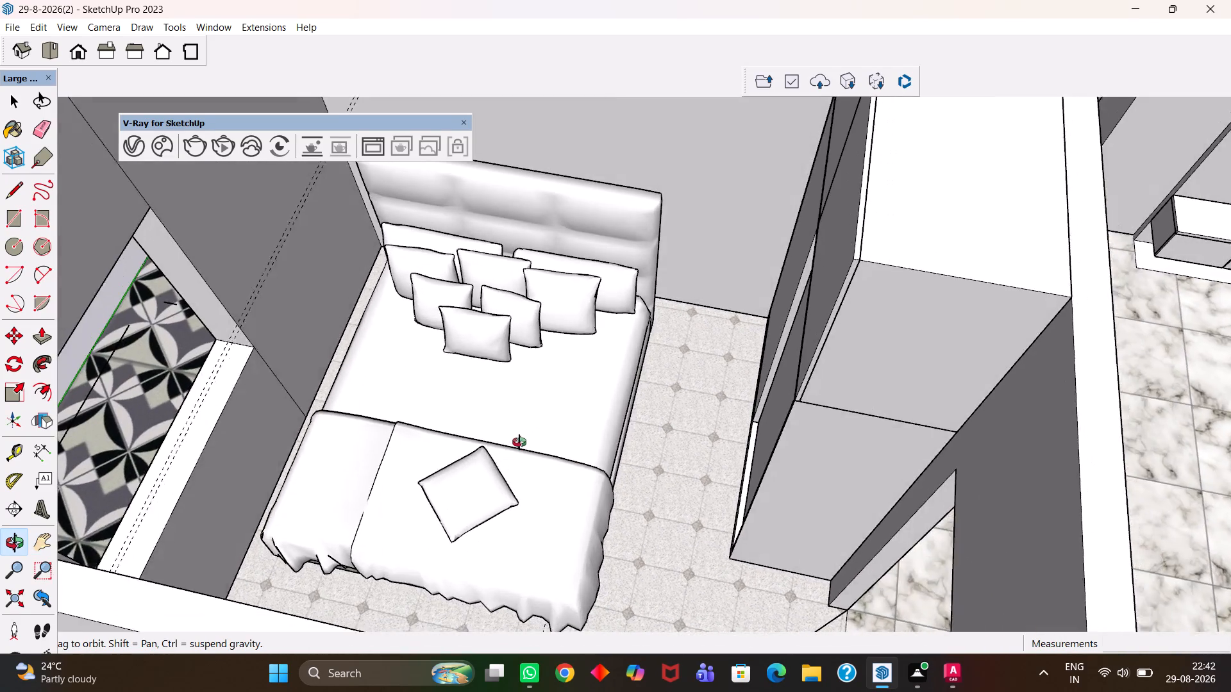
middle_click_drag(519, 442, 490, 456)
scroll(490, 457, "up", 1)
scroll(489, 455, "down", 4)
middle_click_drag(451, 425, 487, 420)
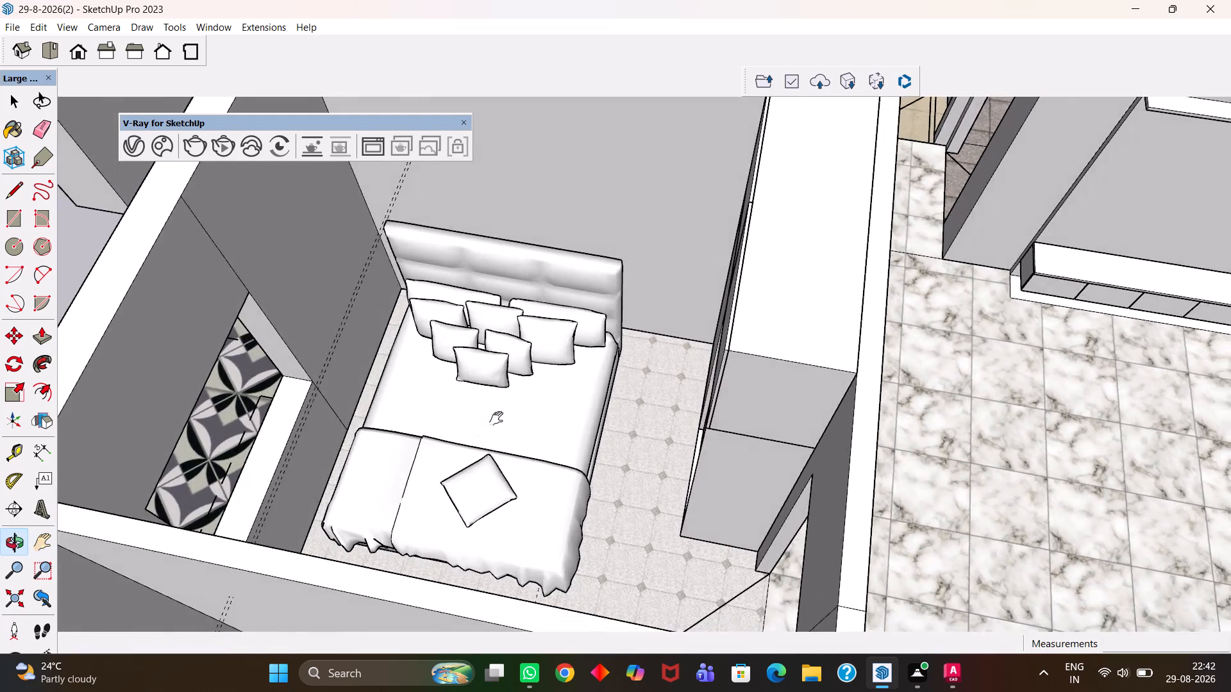
scroll(506, 411, "up", 1)
left_click_drag(510, 407, 533, 491)
middle_click_drag(482, 469, 507, 480)
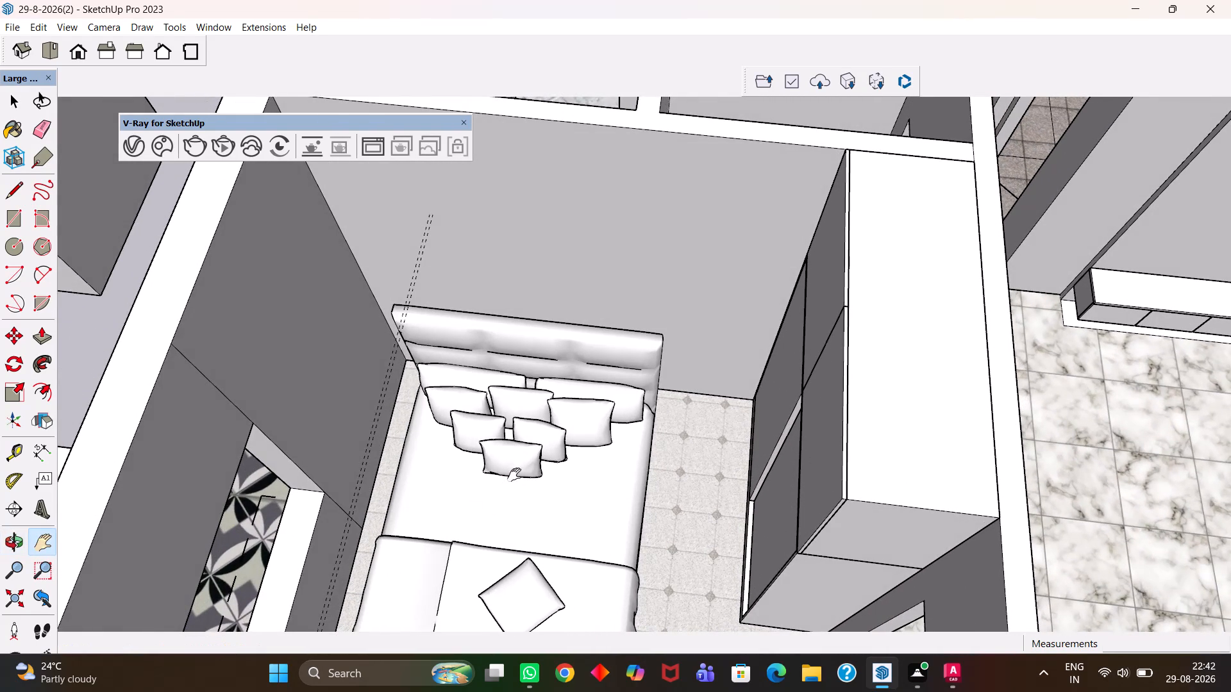
scroll(515, 475, "up", 3)
scroll(515, 475, "down", 3)
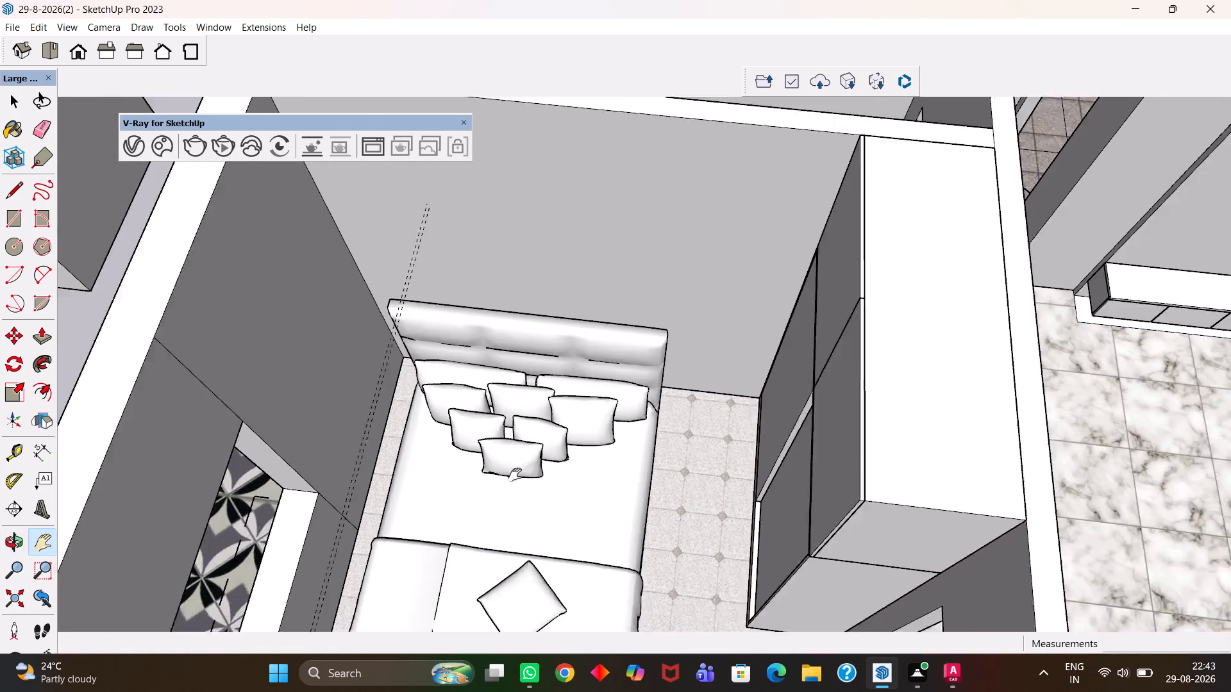
scroll(515, 475, "down", 7)
middle_click_drag(559, 479, 414, 508)
scroll(415, 508, "up", 6)
middle_click(421, 523)
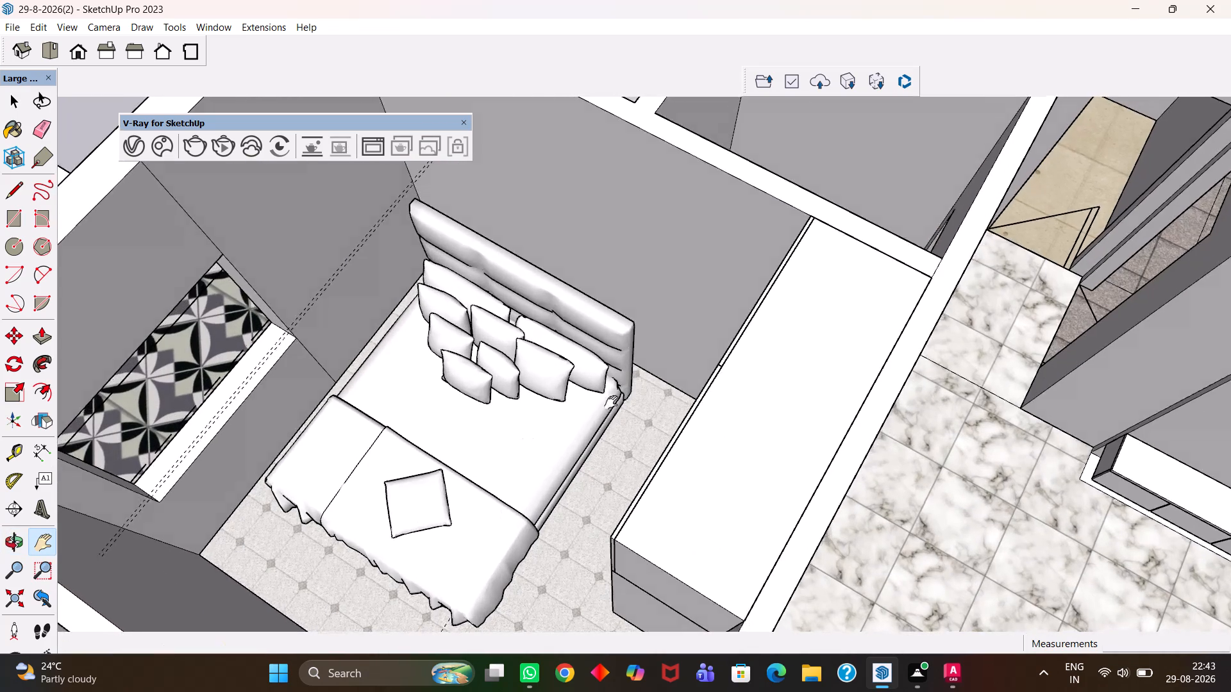
middle_click_drag(611, 402, 443, 425)
left_click_drag(496, 354, 559, 425)
middle_click_drag(606, 457, 574, 457)
scroll(574, 457, "up", 1)
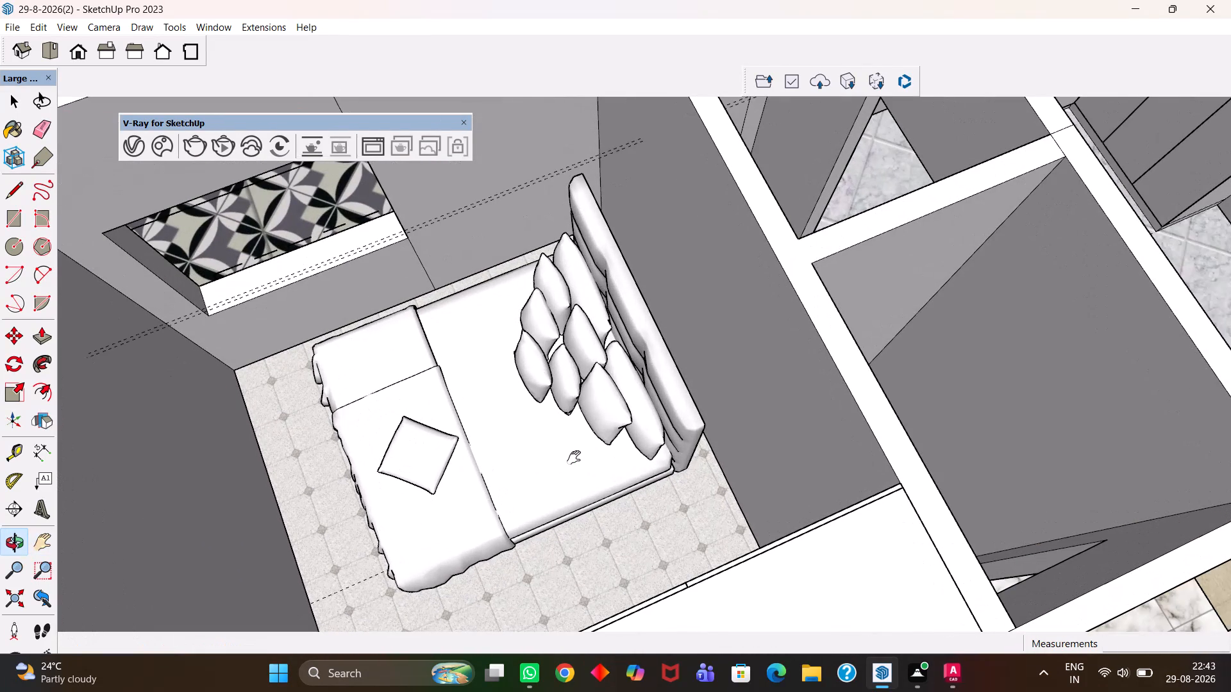
scroll(574, 457, "up", 3)
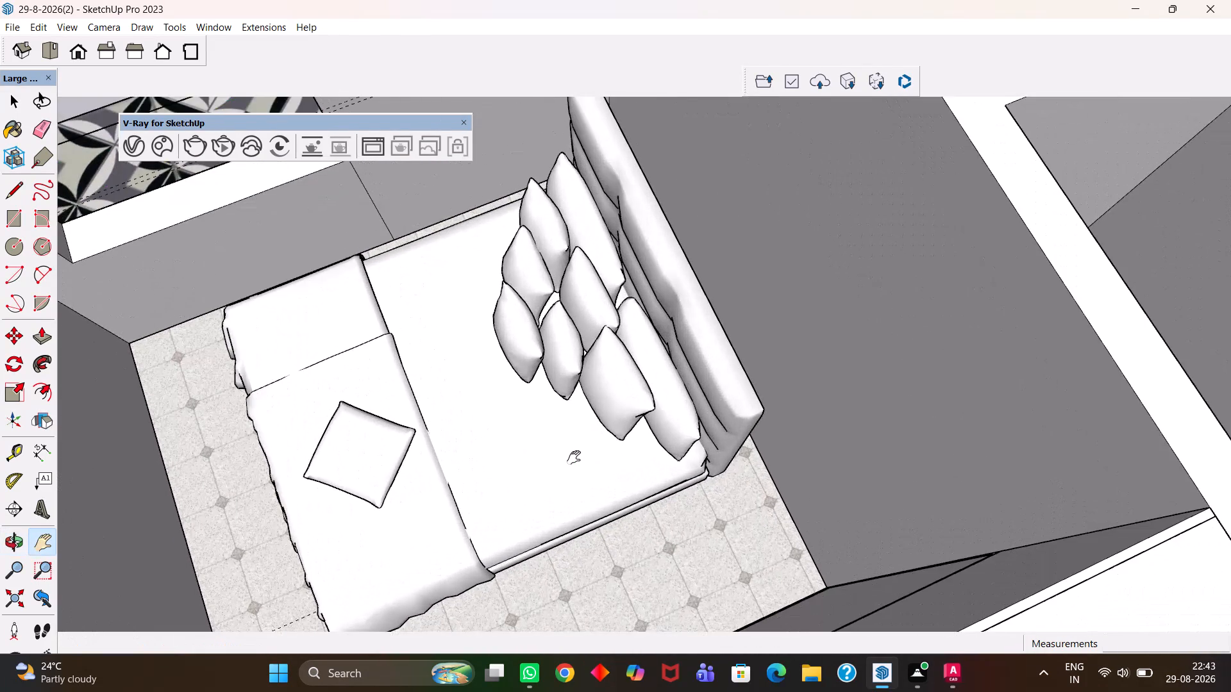
scroll(574, 457, "up", 3)
scroll(574, 457, "down", 13)
scroll(569, 467, "up", 1)
middle_click_drag(569, 472, 641, 437)
scroll(610, 444, "up", 7)
middle_click_drag(558, 465, 678, 461)
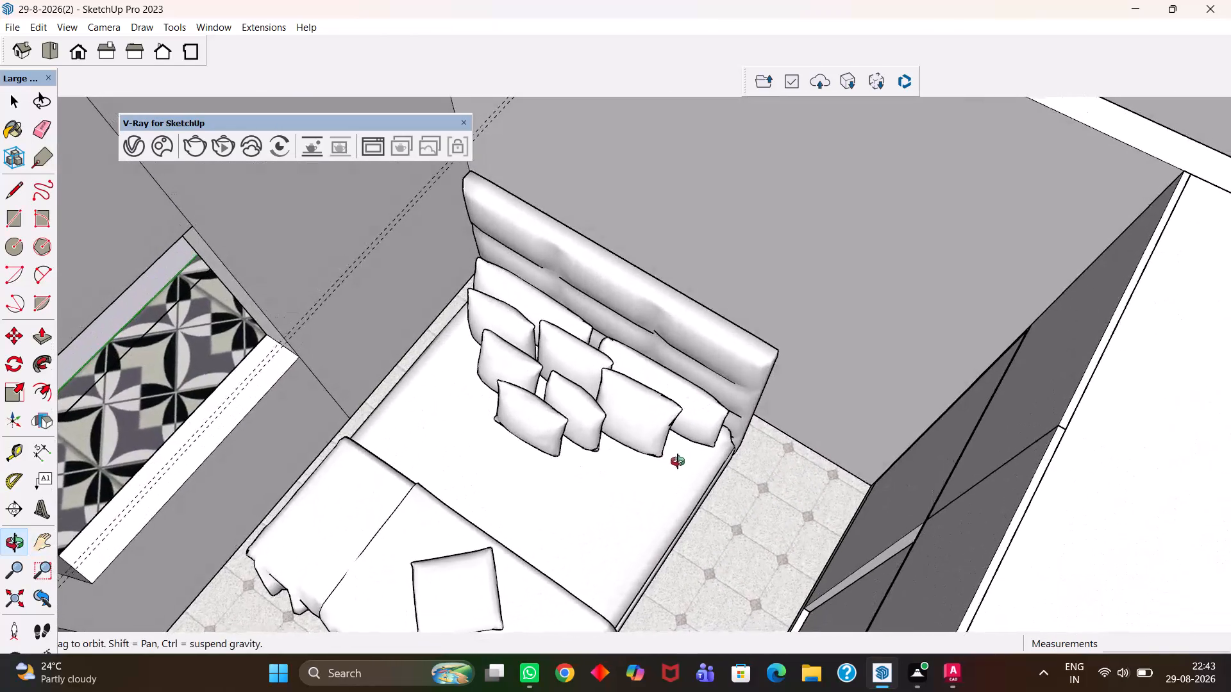
middle_click_drag(678, 461, 686, 467)
scroll(685, 466, "up", 3)
scroll(687, 467, "down", 5)
middle_click_drag(576, 456, 692, 459)
scroll(692, 459, "up", 1)
scroll(692, 459, "down", 5)
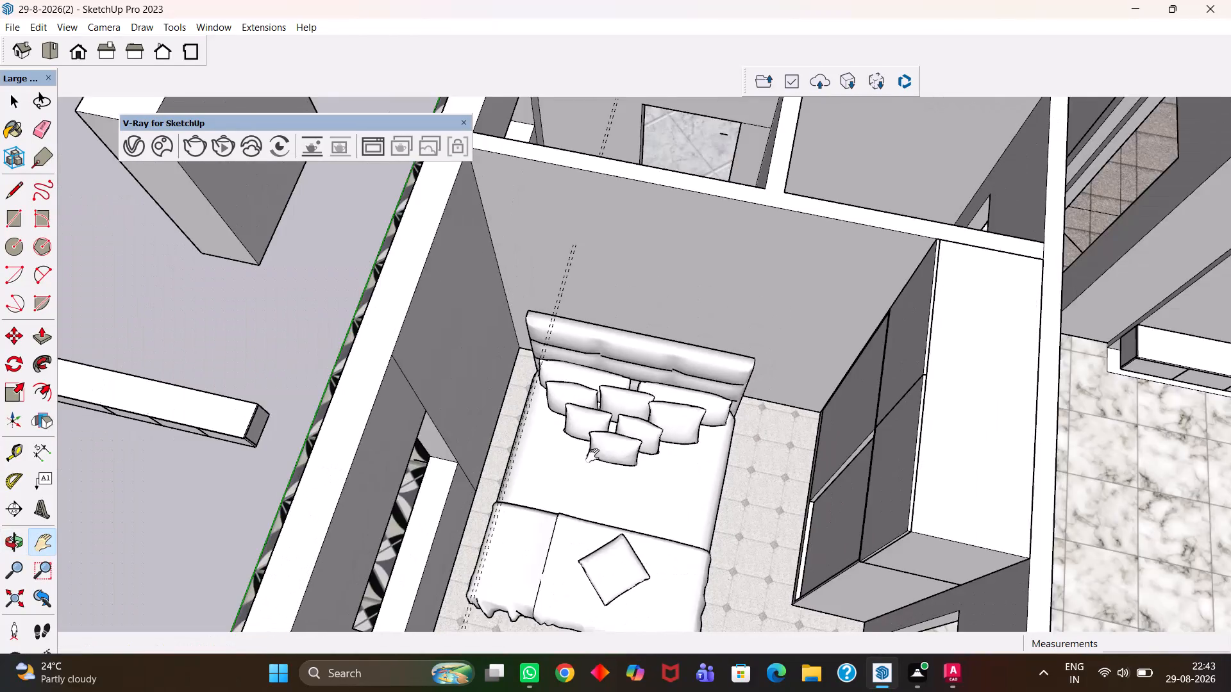
middle_click_drag(592, 457, 682, 471)
scroll(682, 471, "up", 3)
scroll(682, 471, "down", 9)
left_click_drag(723, 471, 571, 488)
scroll(537, 481, "up", 3)
middle_click_drag(471, 451, 499, 500)
scroll(501, 501, "up", 3)
scroll(498, 495, "down", 4)
left_click_drag(503, 503, 547, 400)
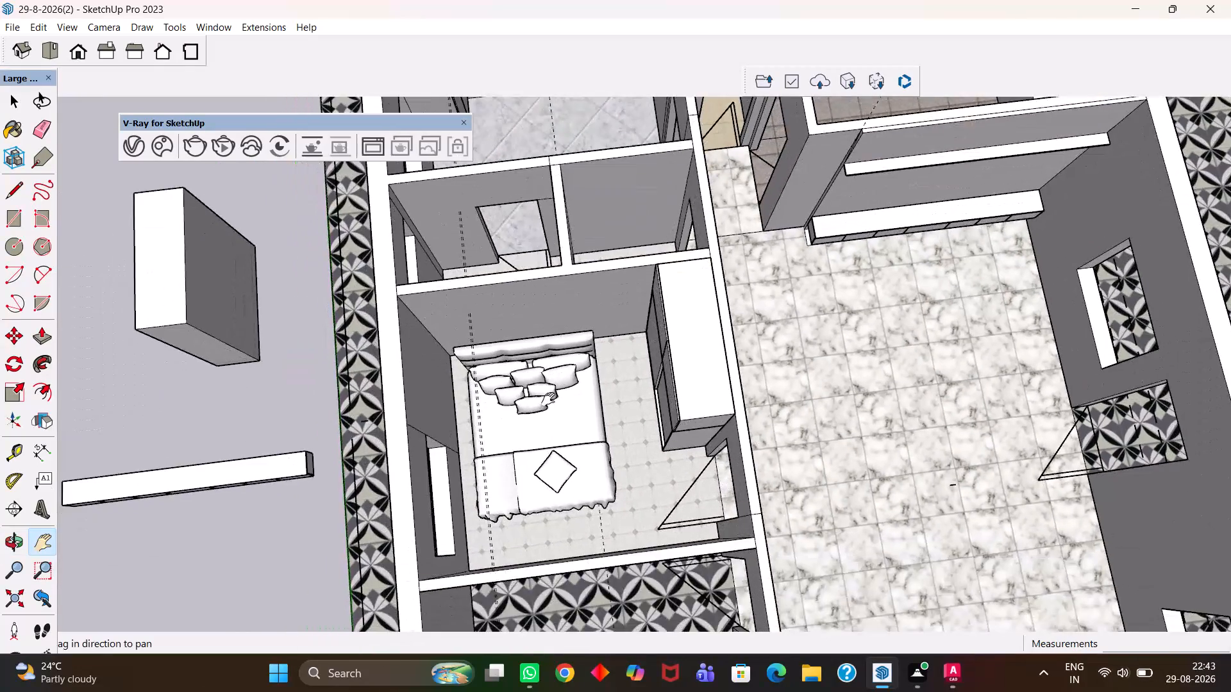
Inspect the bed's headboard end up close, checking its spacing from the wall behind and the floor strip beside the wardrobe.
scroll(551, 399, "up", 8)
middle_click_drag(548, 434, 515, 433)
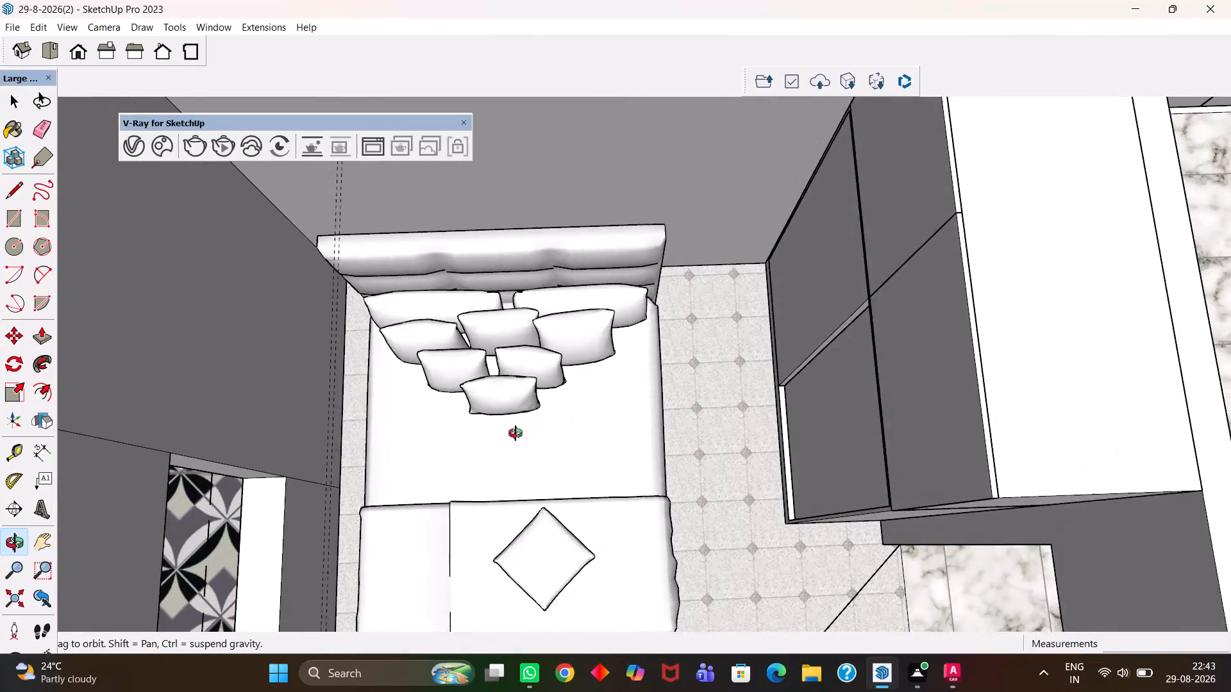
middle_click_drag(515, 433, 511, 434)
scroll(512, 434, "up", 1)
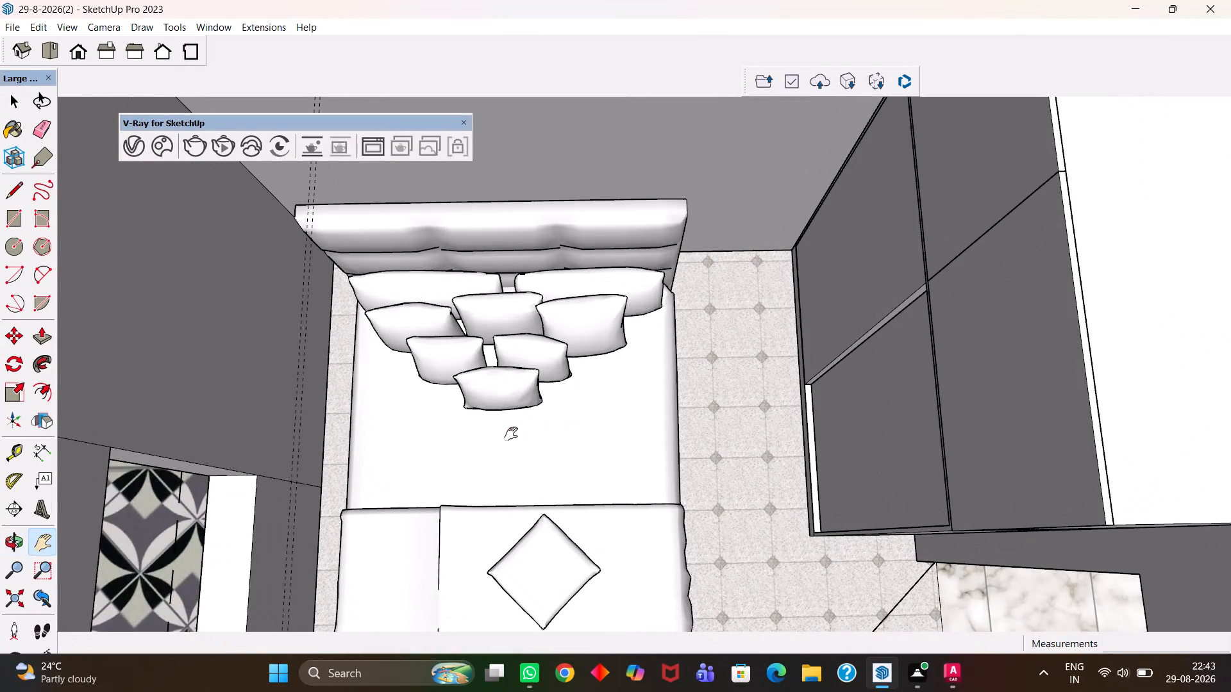
scroll(510, 434, "up", 5)
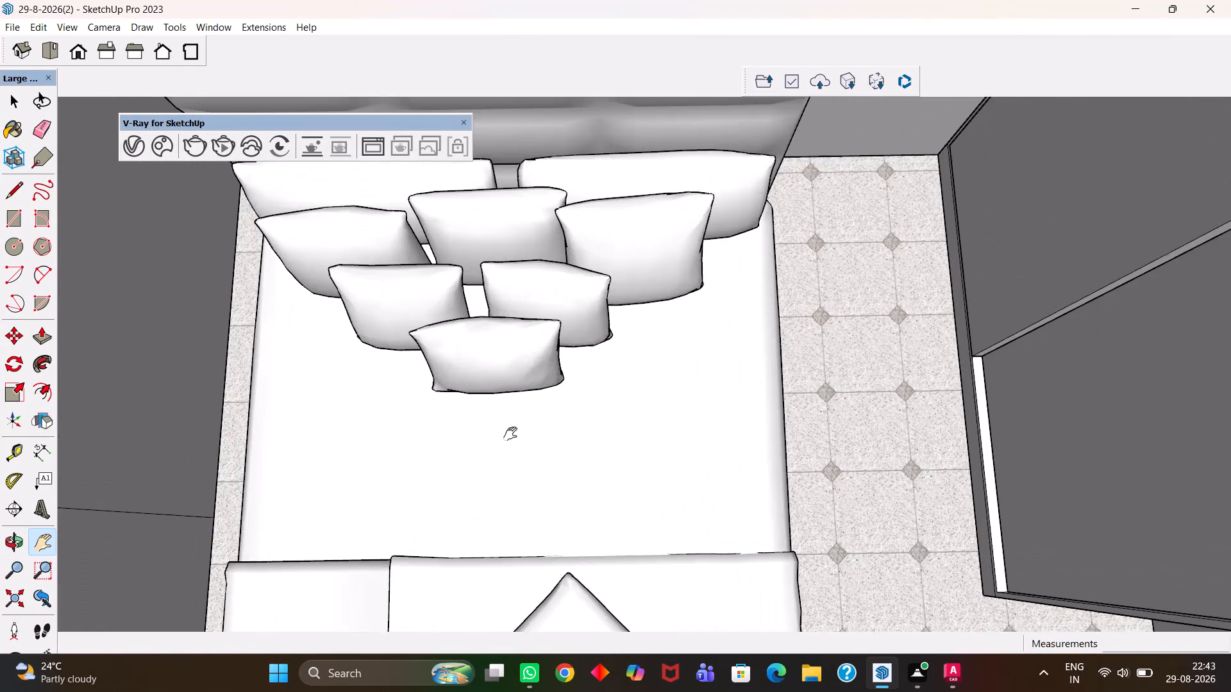
scroll(510, 434, "down", 10)
scroll(574, 459, "up", 1)
middle_click_drag(585, 465, 441, 432)
scroll(455, 419, "up", 2)
scroll(465, 400, "down", 4)
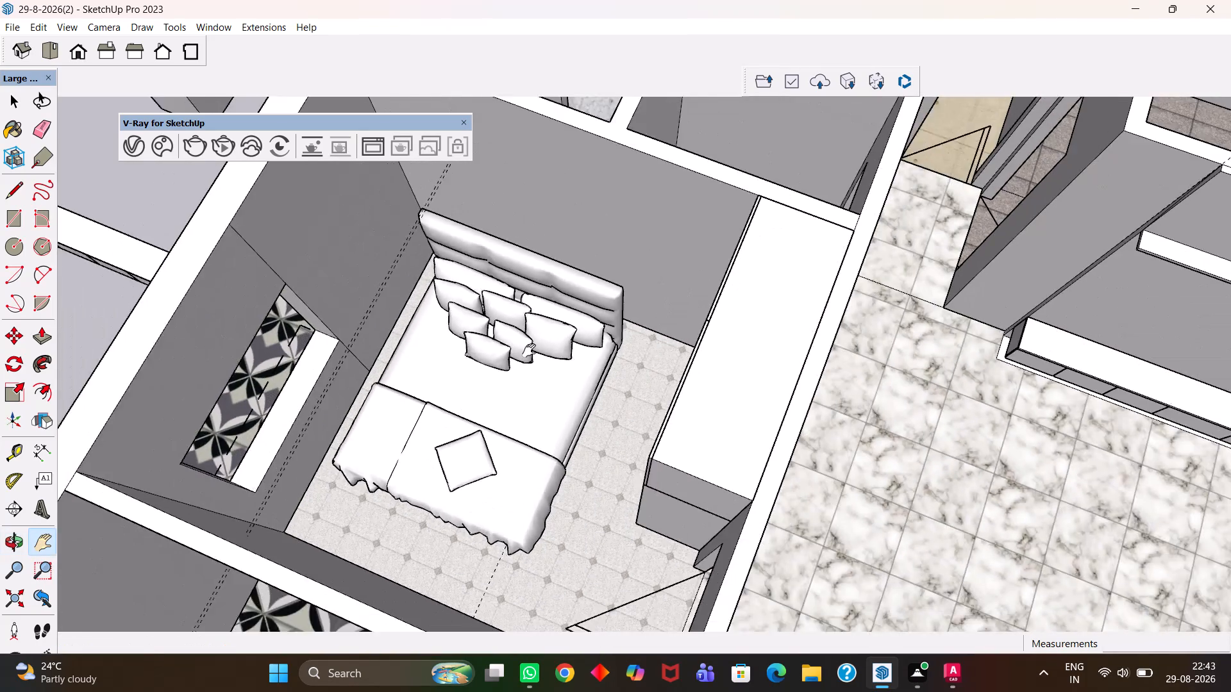
left_click_drag(529, 350, 522, 447)
middle_click_drag(560, 477, 456, 399)
scroll(456, 399, "up", 6)
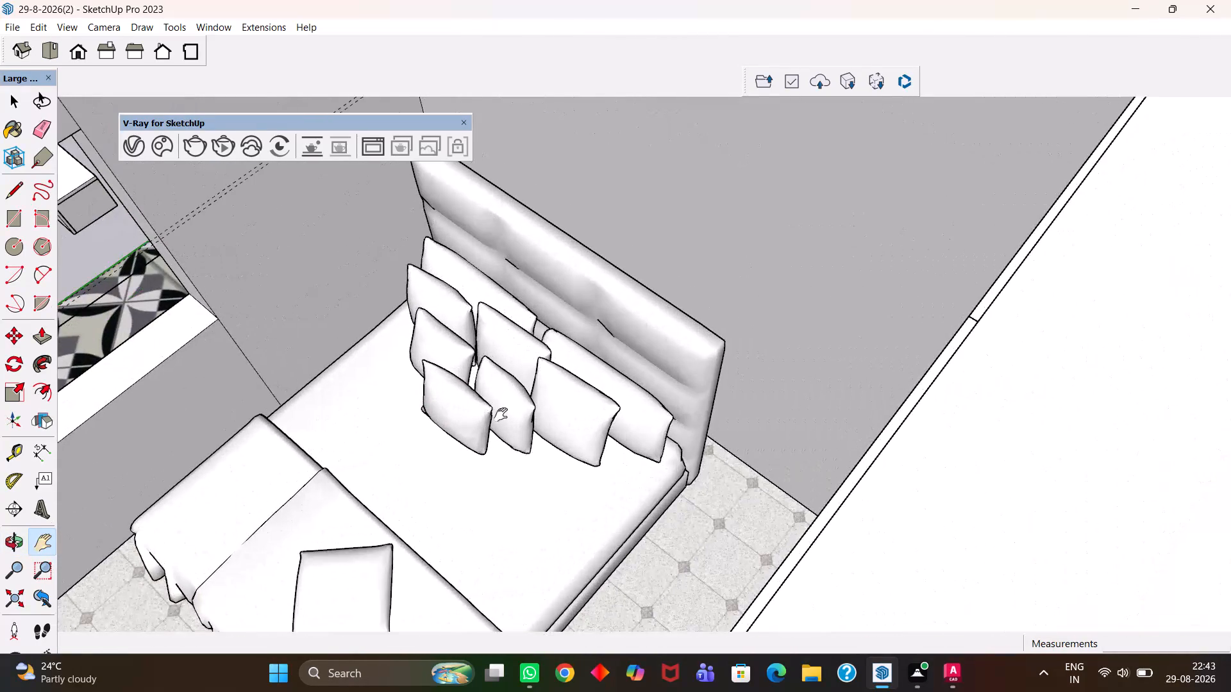
scroll(501, 415, "up", 8)
scroll(574, 419, "down", 10)
scroll(462, 432, "up", 1)
middle_click_drag(478, 443, 598, 452)
scroll(620, 486, "up", 1)
scroll(620, 490, "down", 9)
middle_click_drag(543, 478, 561, 503)
scroll(561, 503, "up", 4)
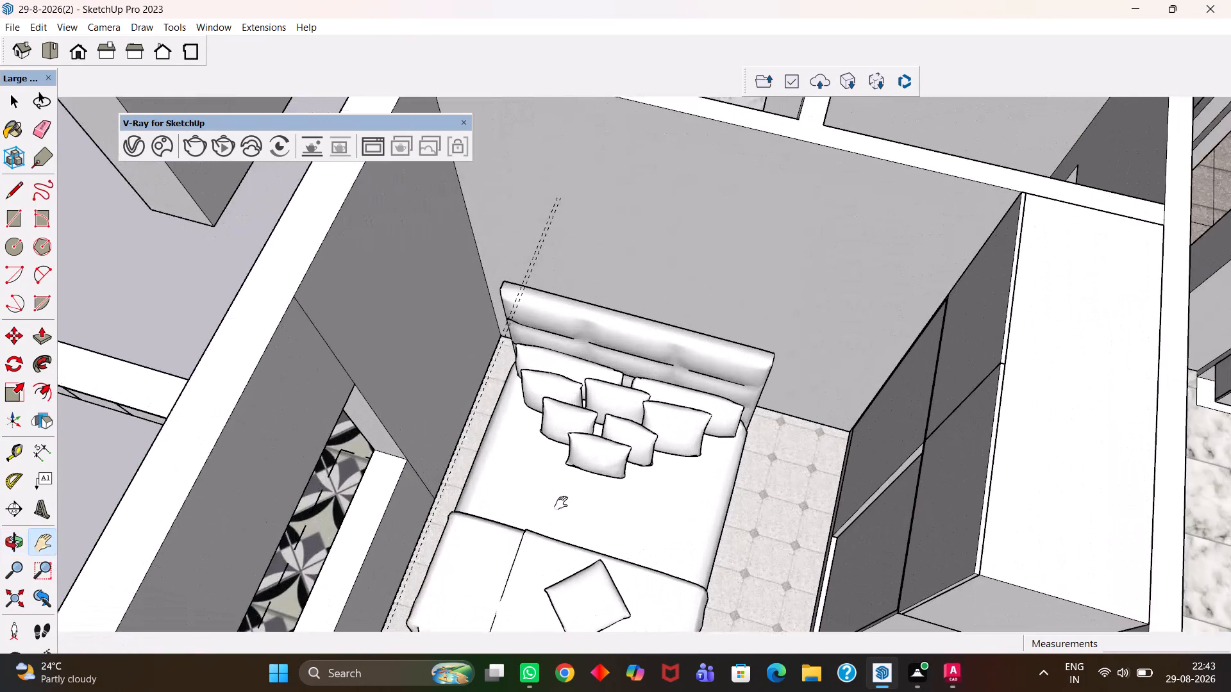
scroll(561, 503, "up", 3)
left_click_drag(619, 485, 397, 488)
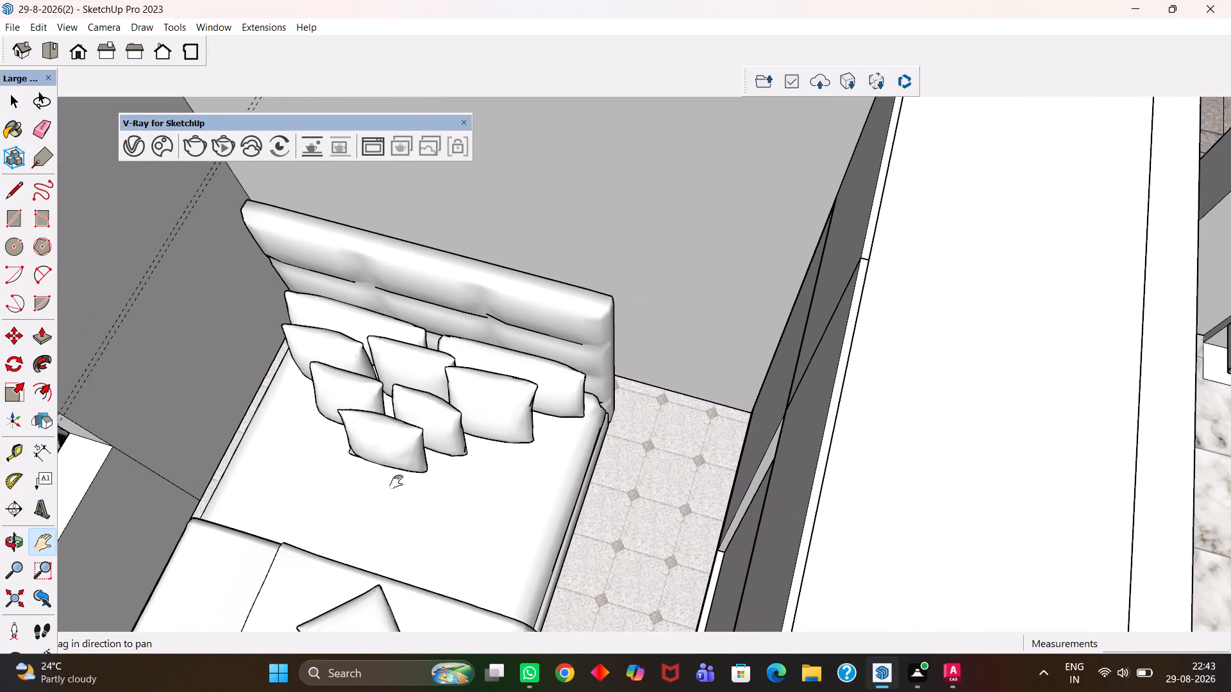
scroll(405, 475, "up", 3)
middle_click_drag(454, 490, 471, 498)
scroll(468, 497, "up", 1)
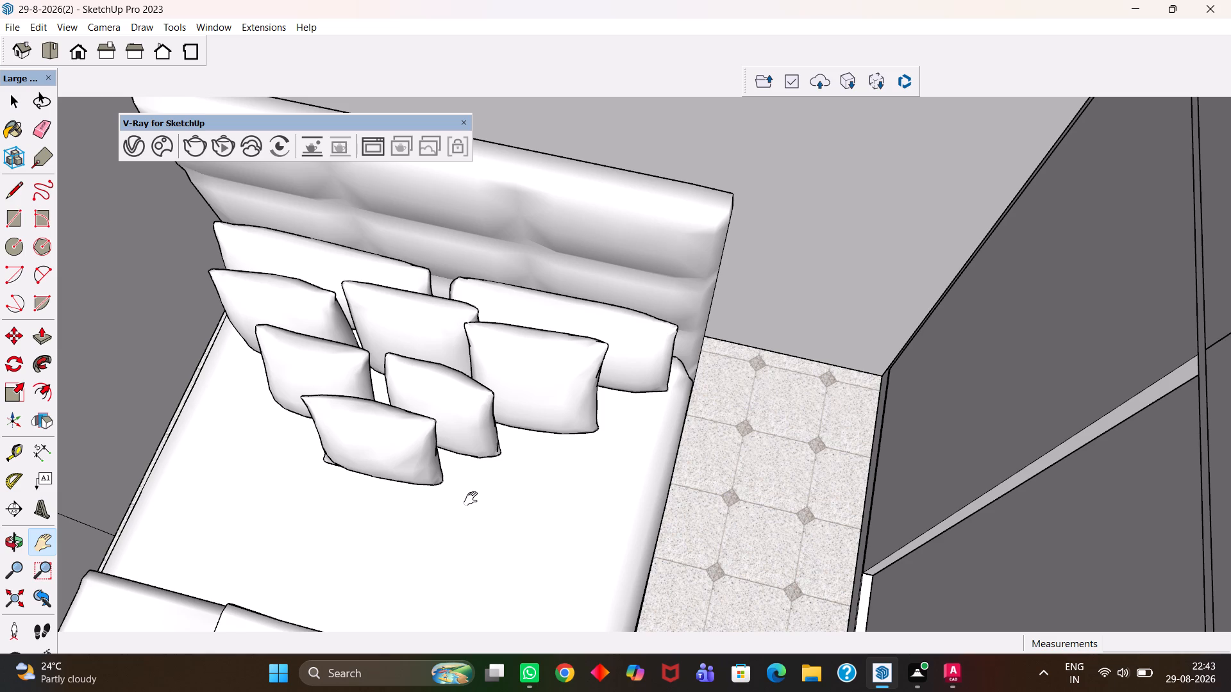
scroll(444, 456, "down", 4)
middle_click_drag(436, 452, 444, 459)
scroll(456, 470, "up", 1)
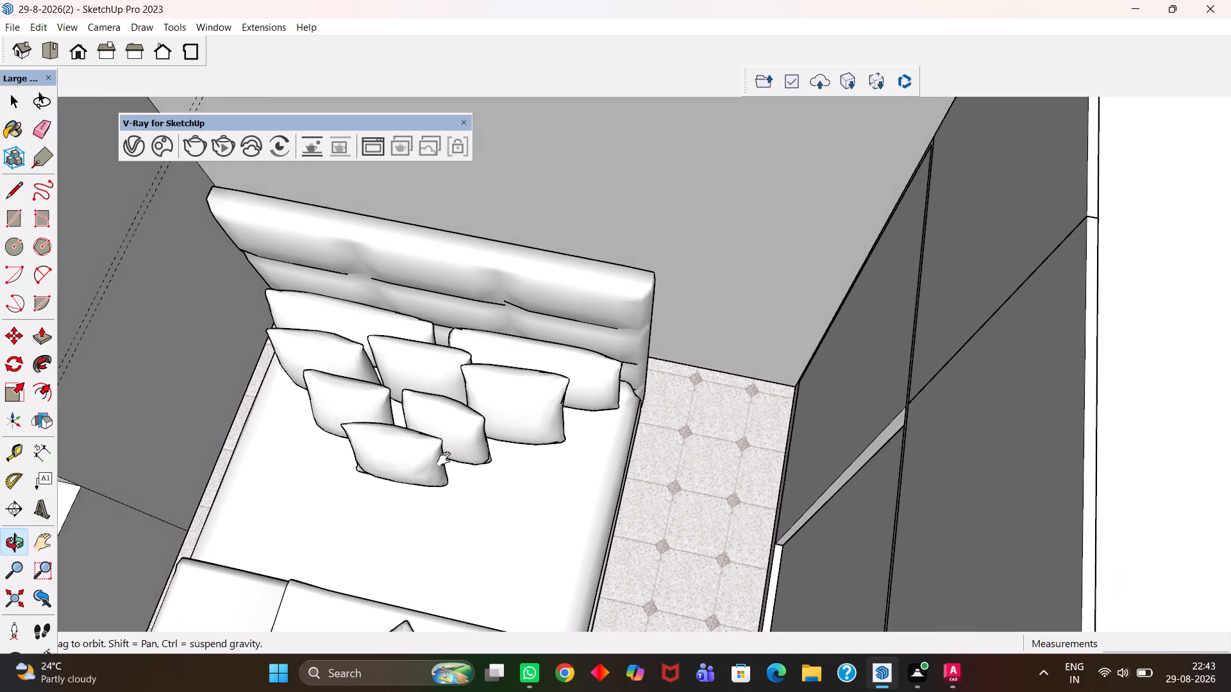
scroll(444, 459, "up", 2)
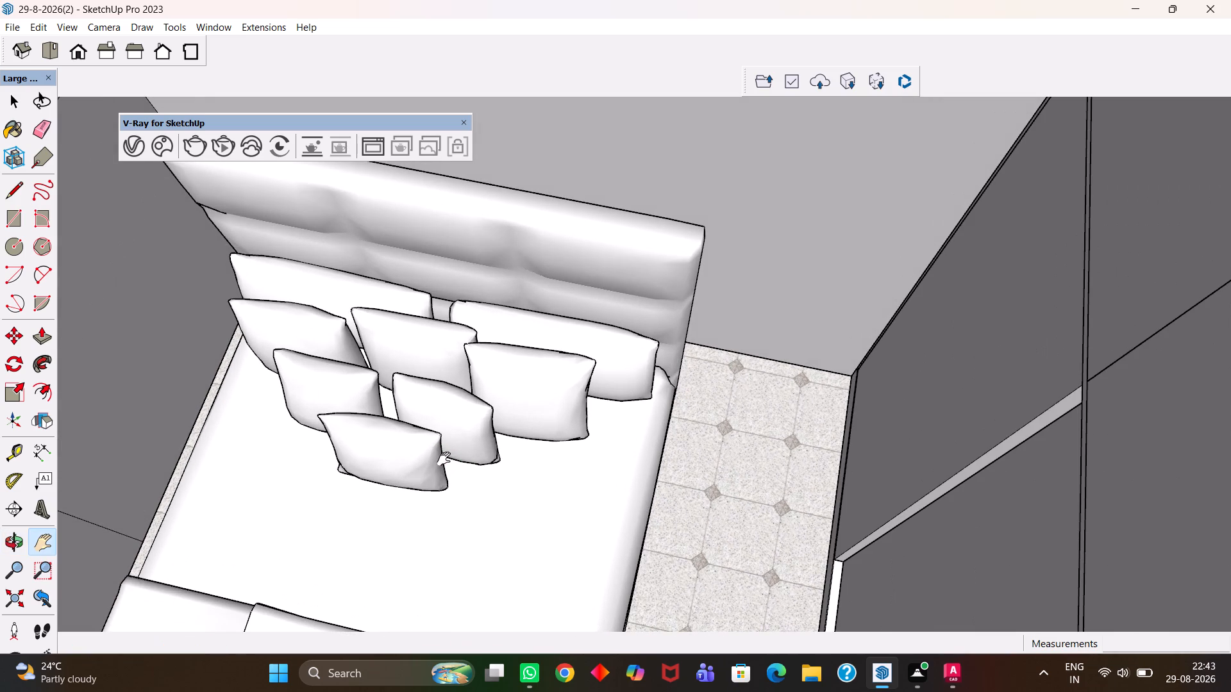
Select the bed and move it lengthwise by its headboard-end base corner, slightly away from the wall behind the headboard.
key("space")
scroll(444, 470, "down", 5)
middle_click_drag(381, 461, 412, 487)
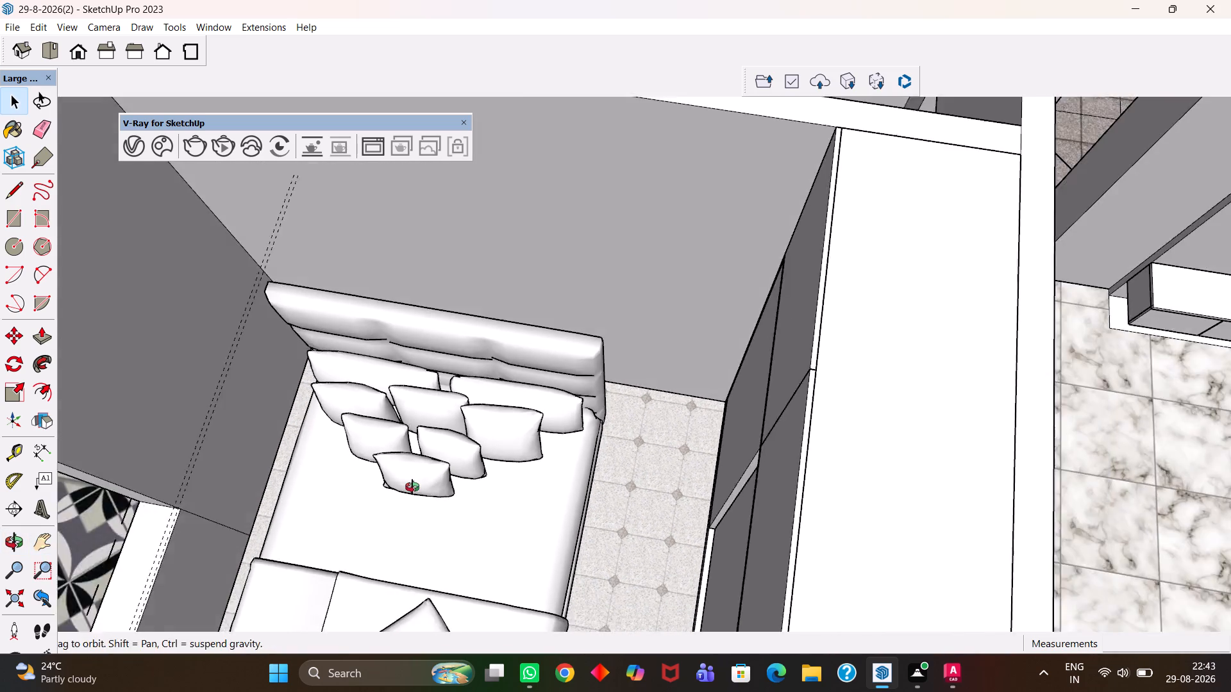
middle_click_drag(412, 487, 424, 488)
scroll(416, 488, "up", 2)
left_click(512, 533)
middle_click_drag(515, 520, 374, 542)
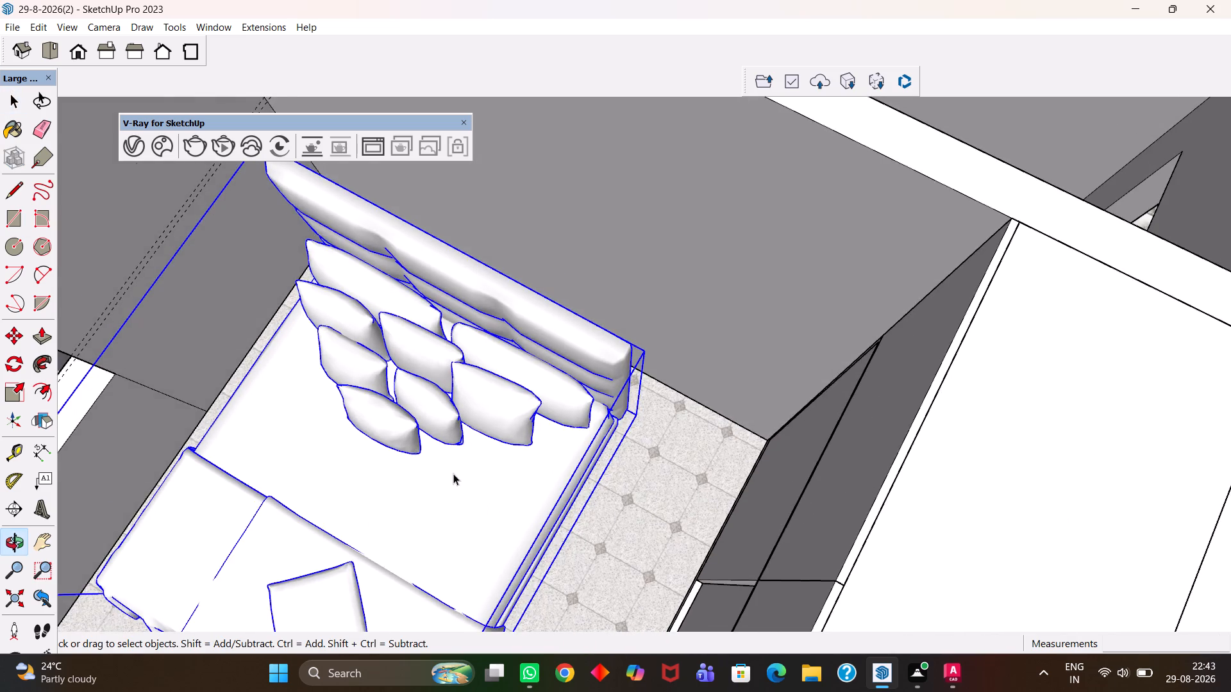
scroll(453, 474, "up", 7)
scroll(459, 456, "down", 4)
middle_click_drag(358, 465, 369, 475)
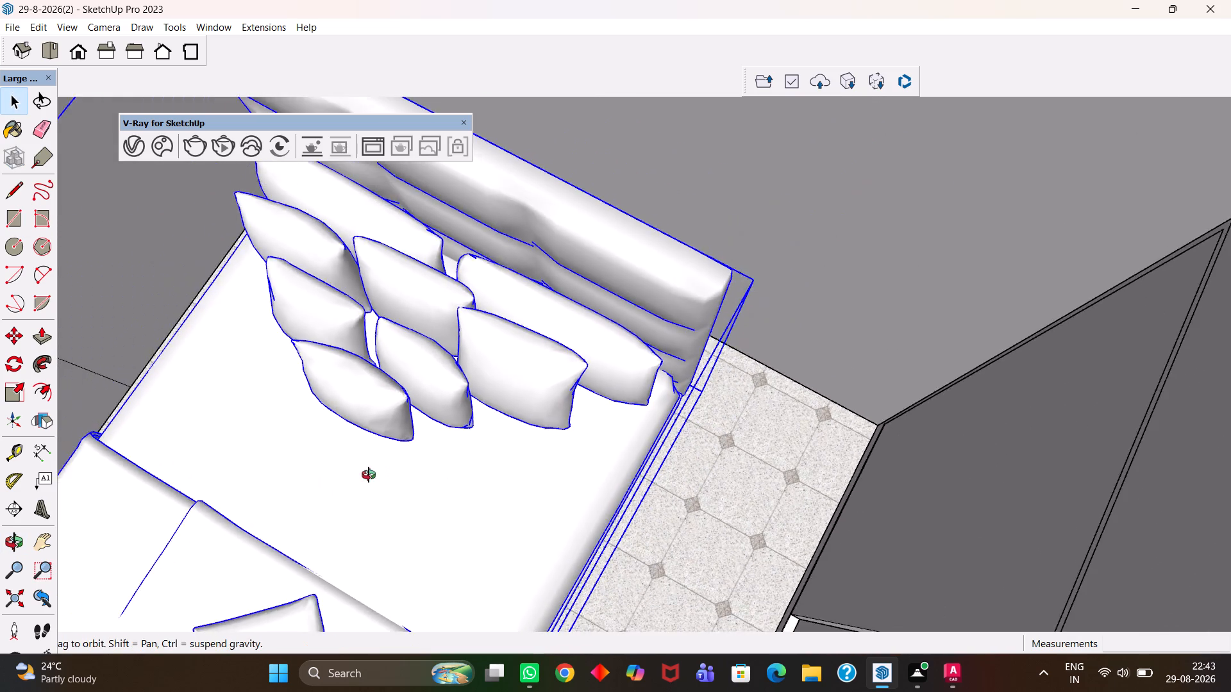
middle_click_drag(369, 475, 521, 456)
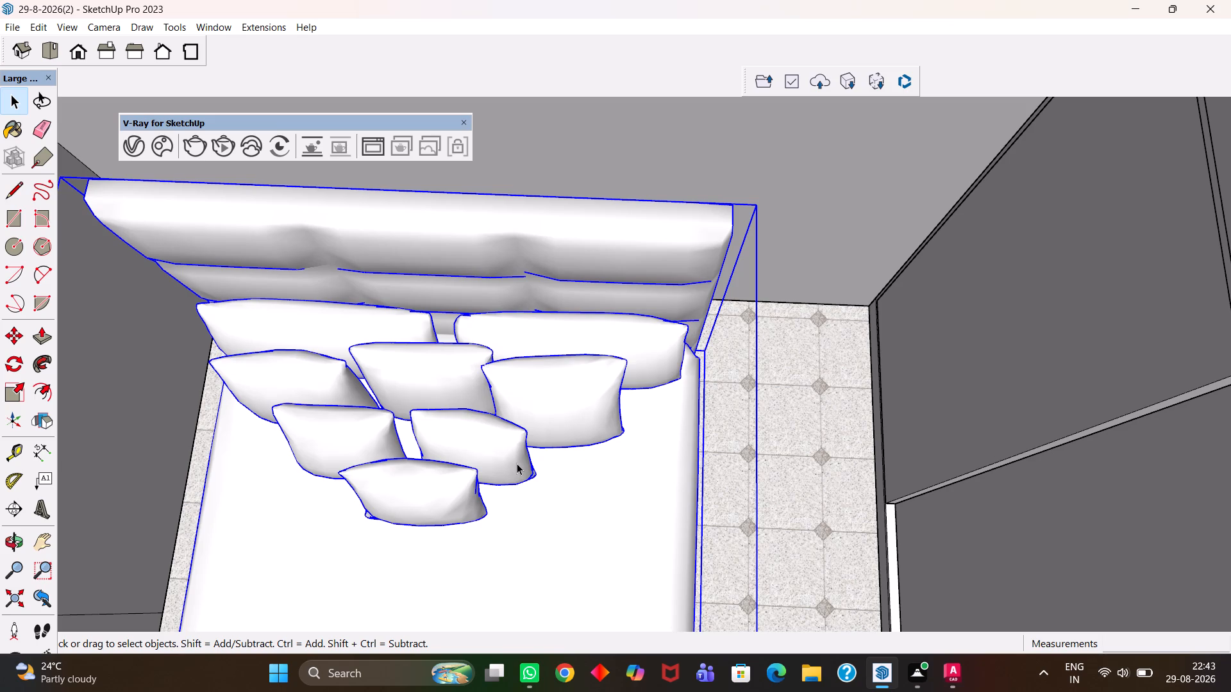
scroll(517, 463, "up", 5)
scroll(517, 463, "down", 9)
middle_click_drag(472, 484, 478, 491)
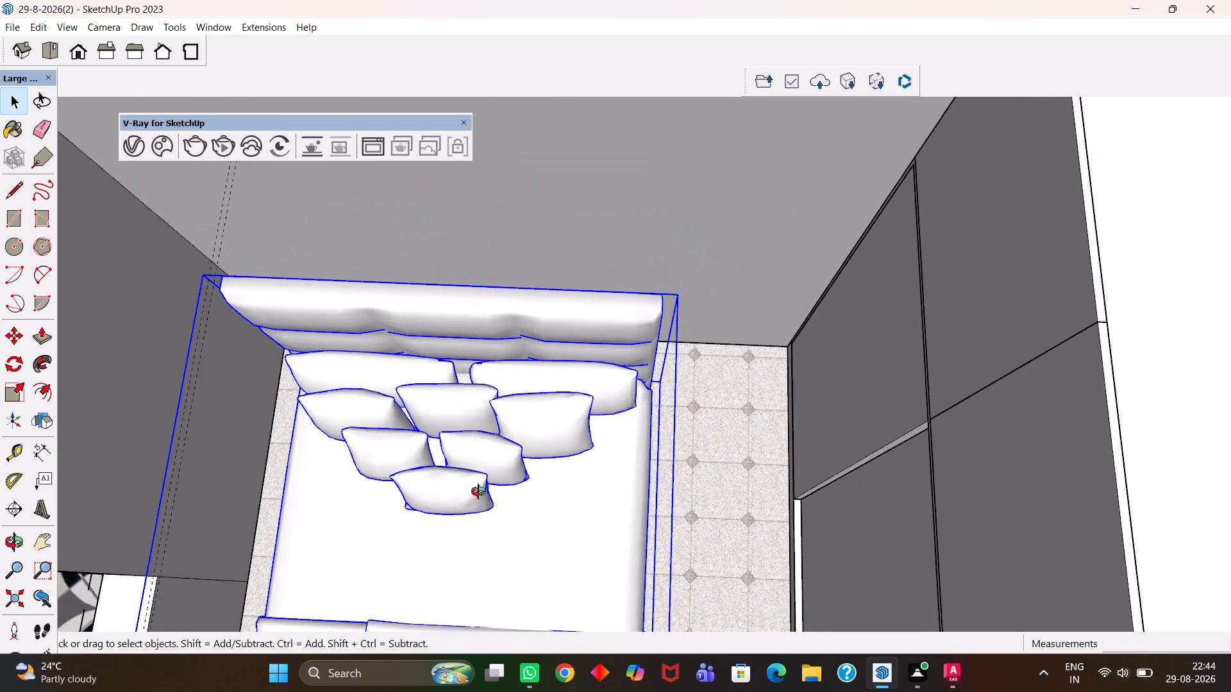
middle_click_drag(478, 491, 506, 456)
scroll(507, 489, "up", 1)
scroll(592, 443, "up", 4)
middle_click_drag(652, 445, 435, 471)
scroll(625, 459, "up", 1)
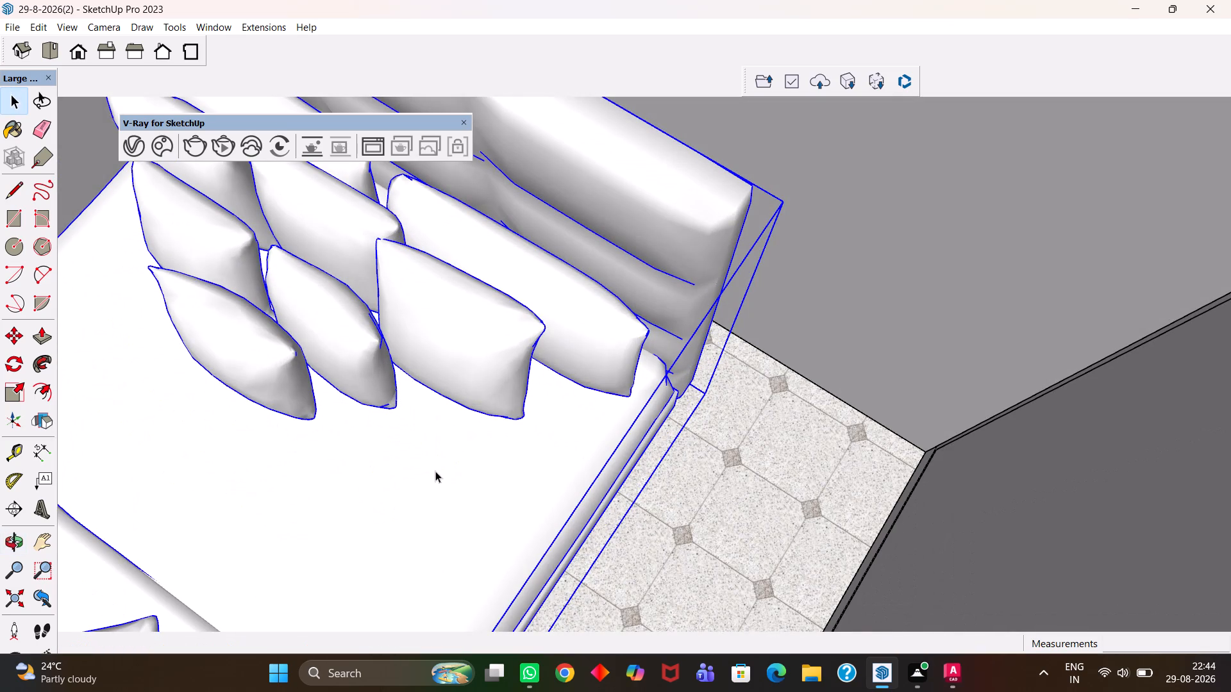
key("m")
key("Return")
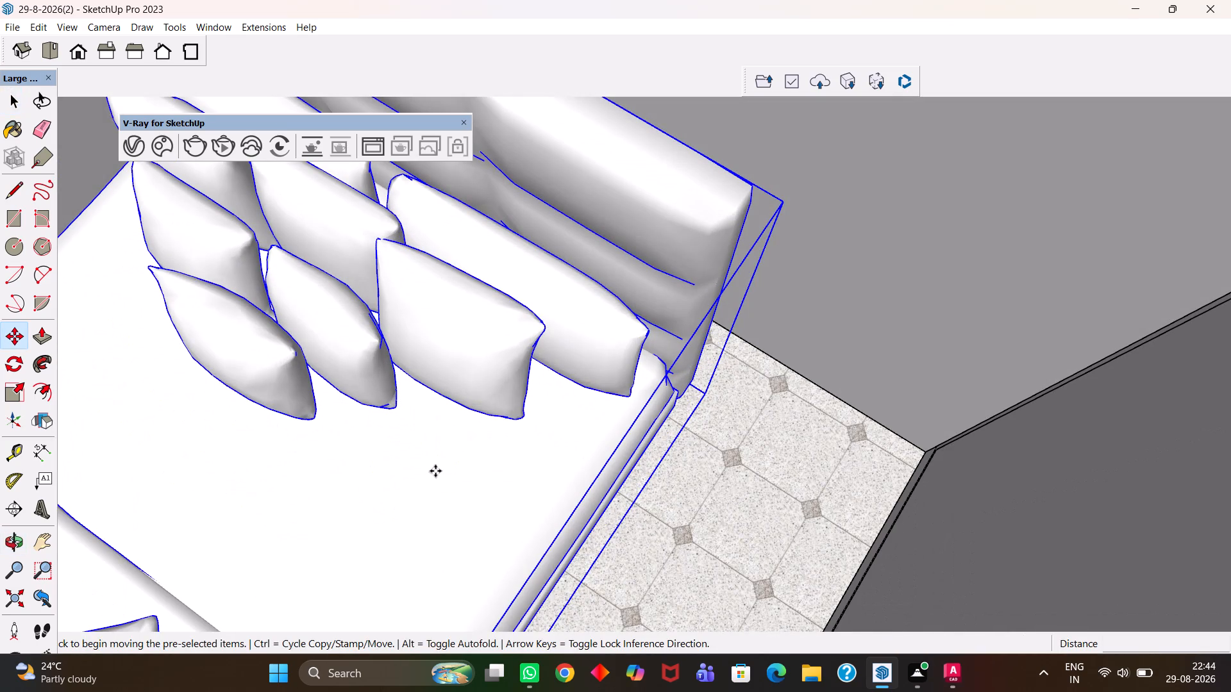
left_click(707, 395)
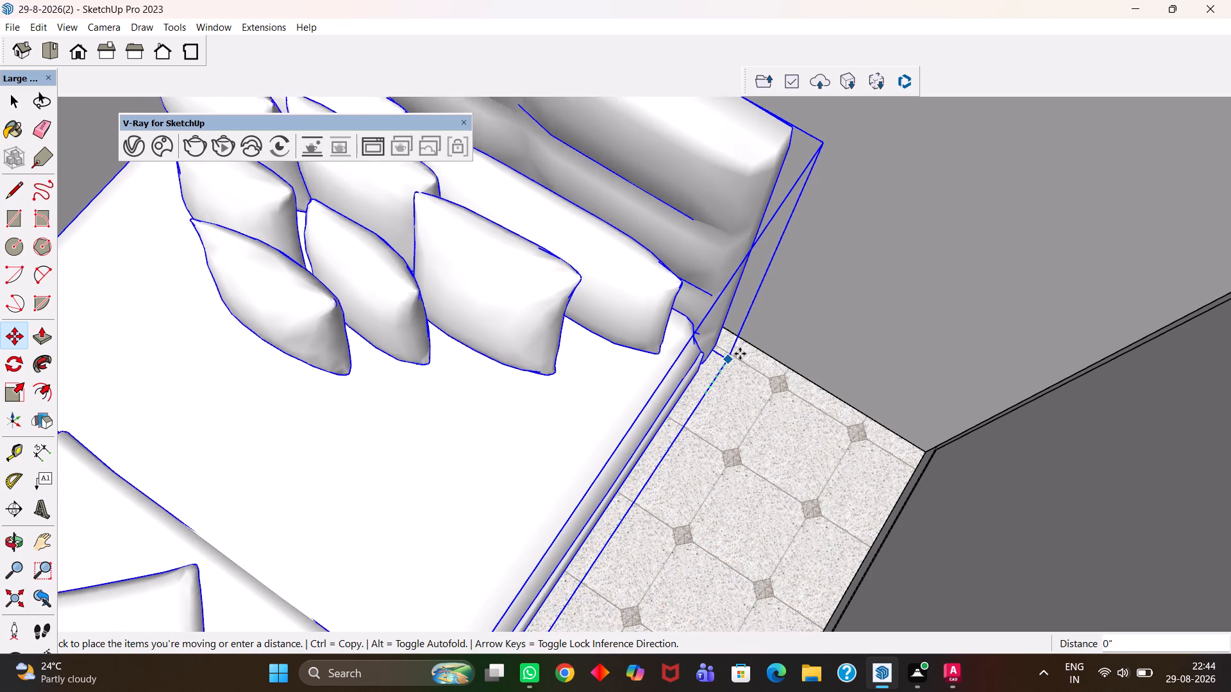
left_click(744, 345)
left_click(744, 343)
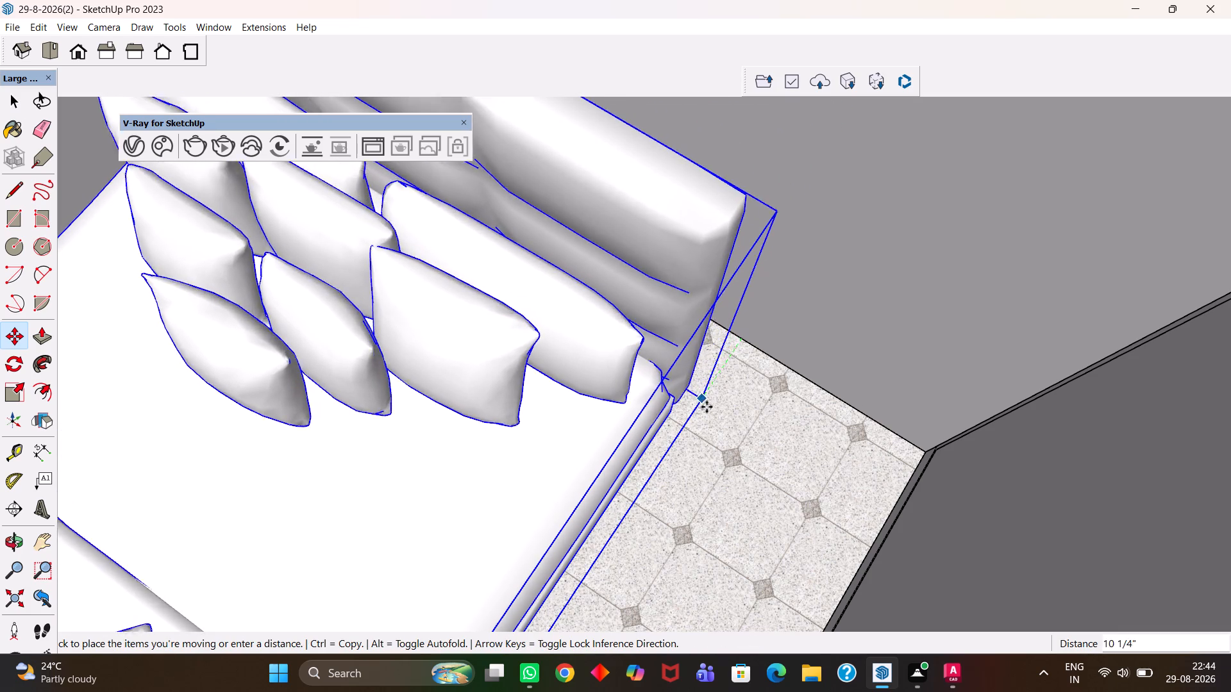
left_click(682, 430)
Move the bed sideways about 3 9/16" towards the tall wardrobe, parallel to the headboard wall.
scroll(611, 424, "down", 5)
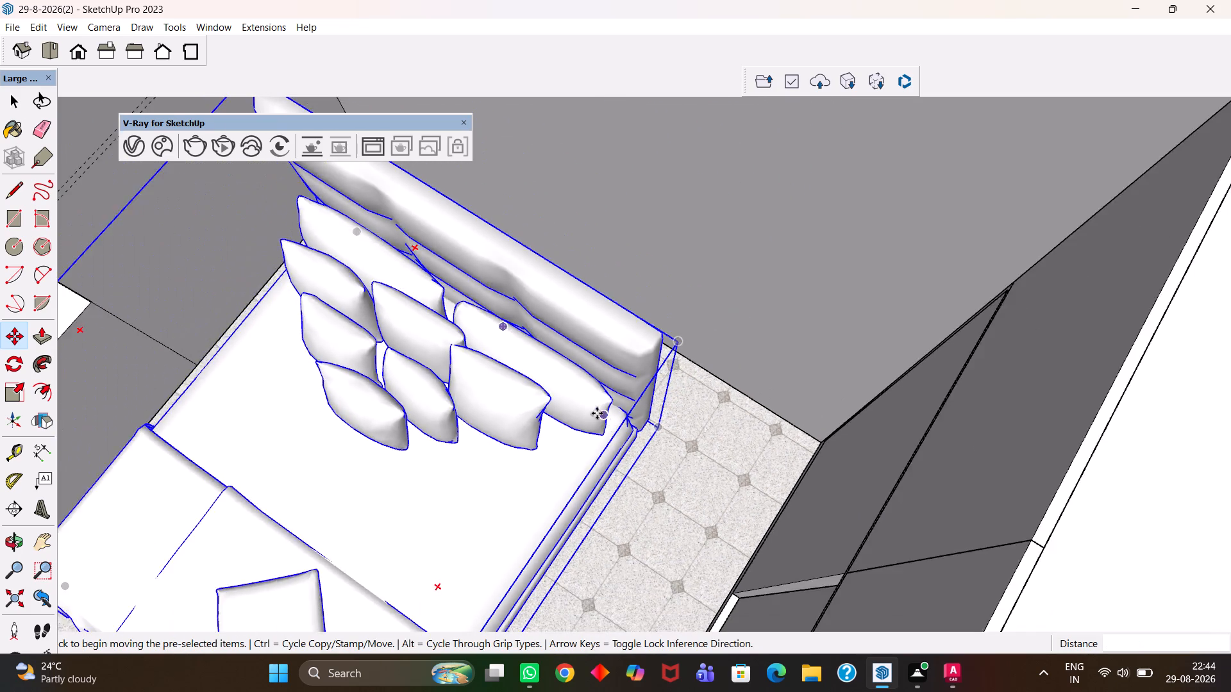
scroll(597, 413, "down", 5)
middle_click_drag(478, 440, 674, 431)
middle_click(674, 431)
scroll(589, 404, "up", 7)
scroll(703, 421, "up", 1)
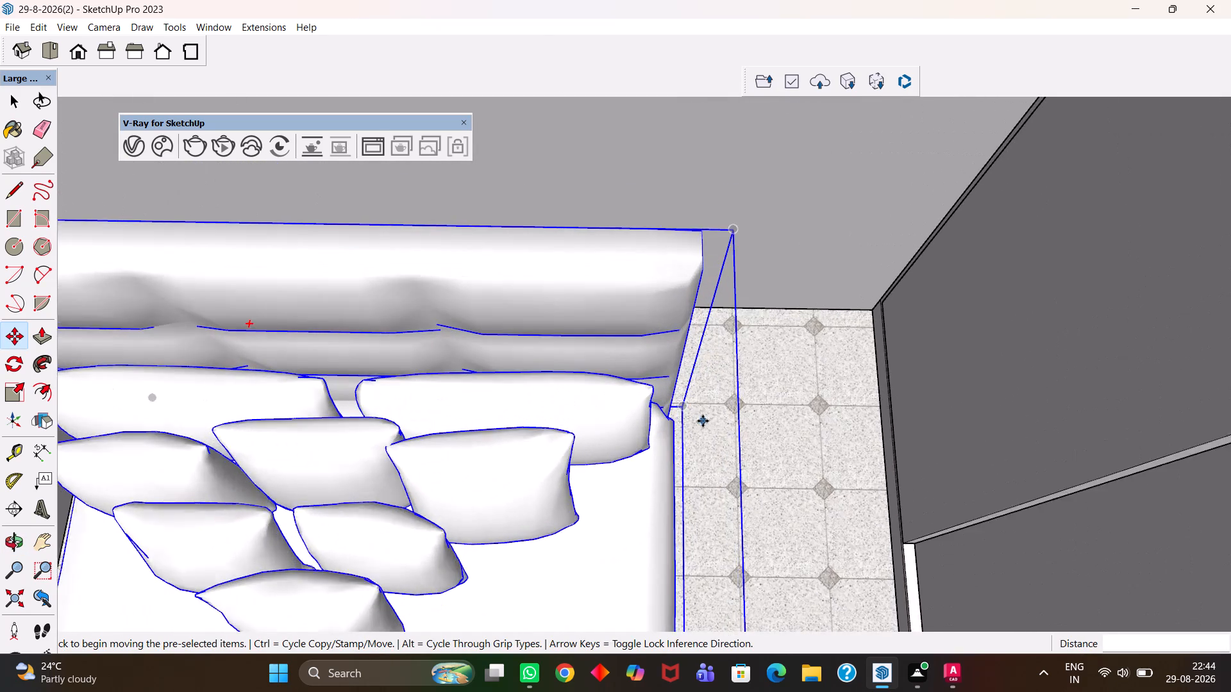
scroll(703, 421, "up", 1)
left_click(683, 406)
left_click(708, 402)
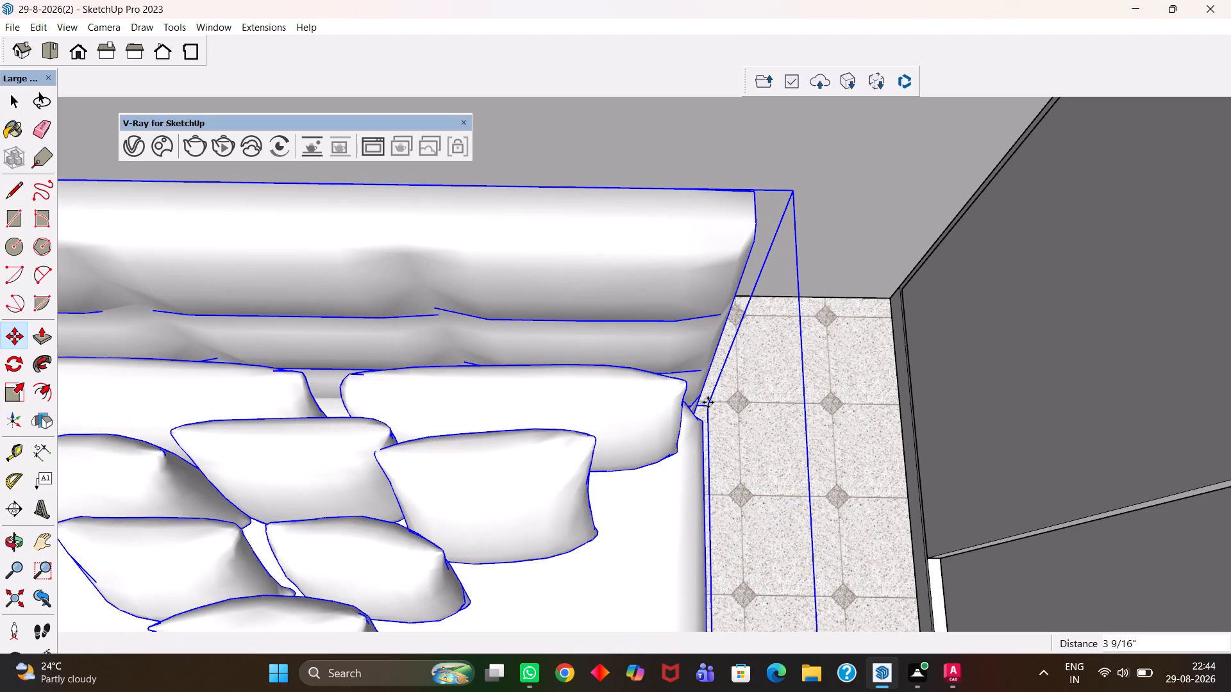
scroll(646, 409, "down", 10)
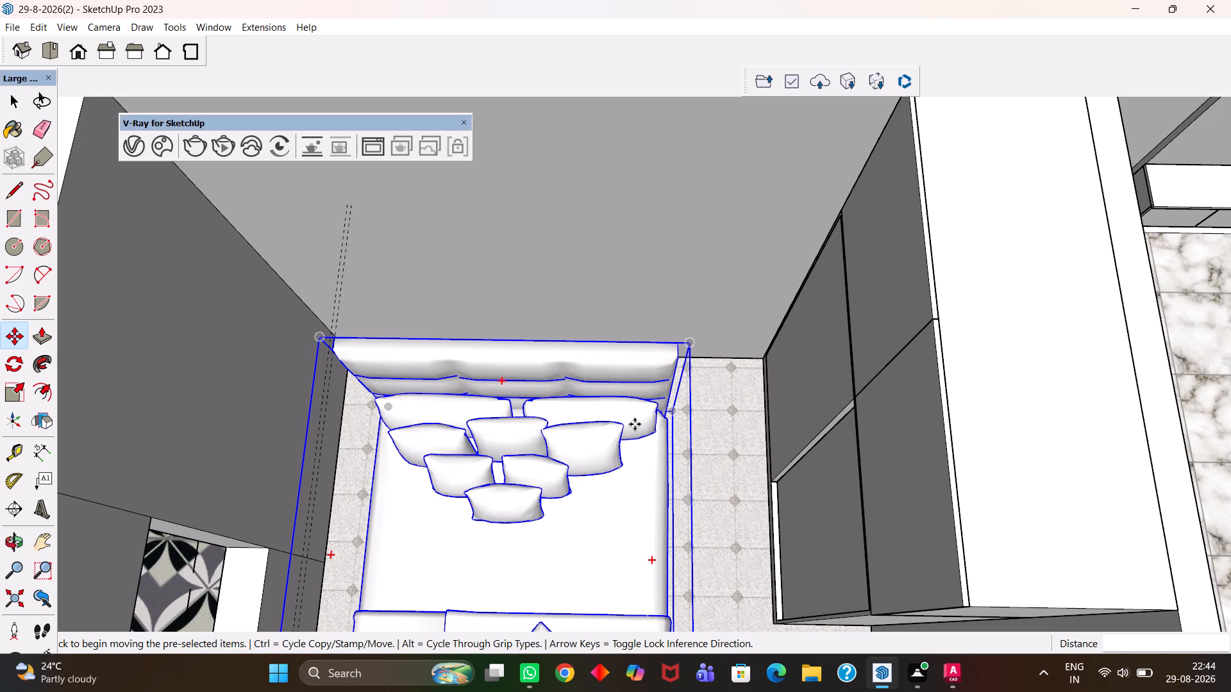
Examine the bed's headboard end and the floor strips on both sides from several angles.
scroll(661, 412, "up", 9)
scroll(629, 435, "down", 7)
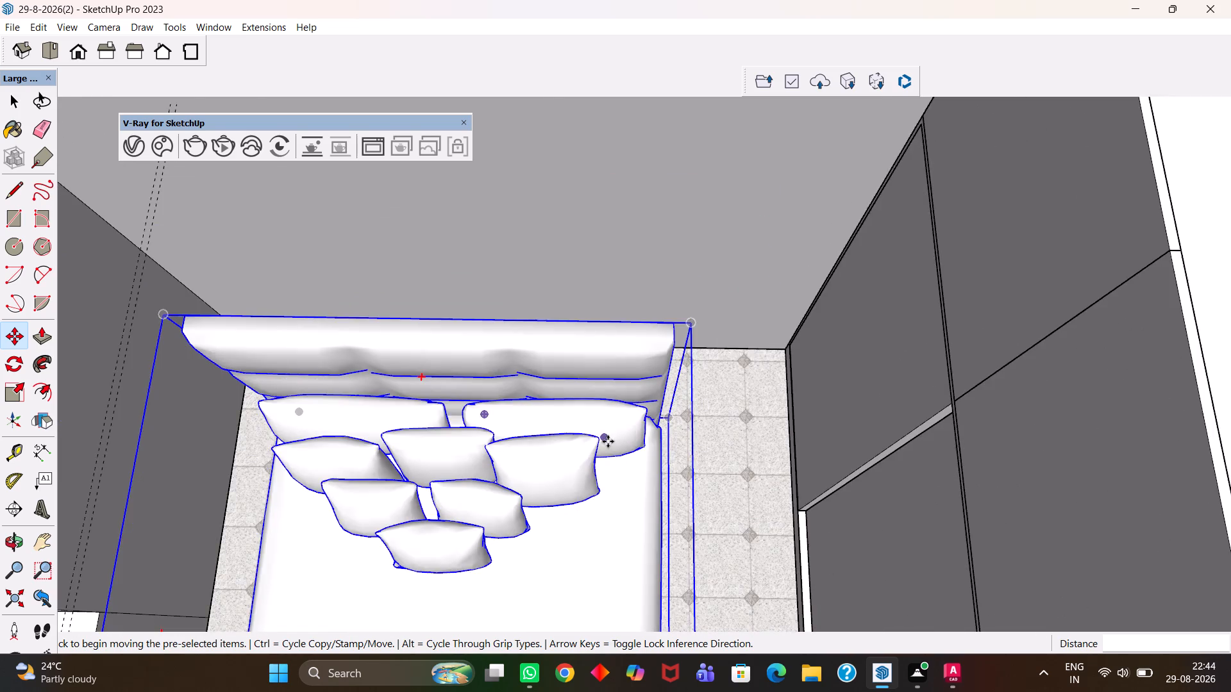
scroll(608, 441, "down", 4)
scroll(439, 510, "up", 1)
middle_click_drag(439, 510, 585, 409)
scroll(585, 409, "up", 4)
scroll(580, 413, "down", 9)
middle_click_drag(630, 453, 582, 476)
scroll(607, 472, "up", 1)
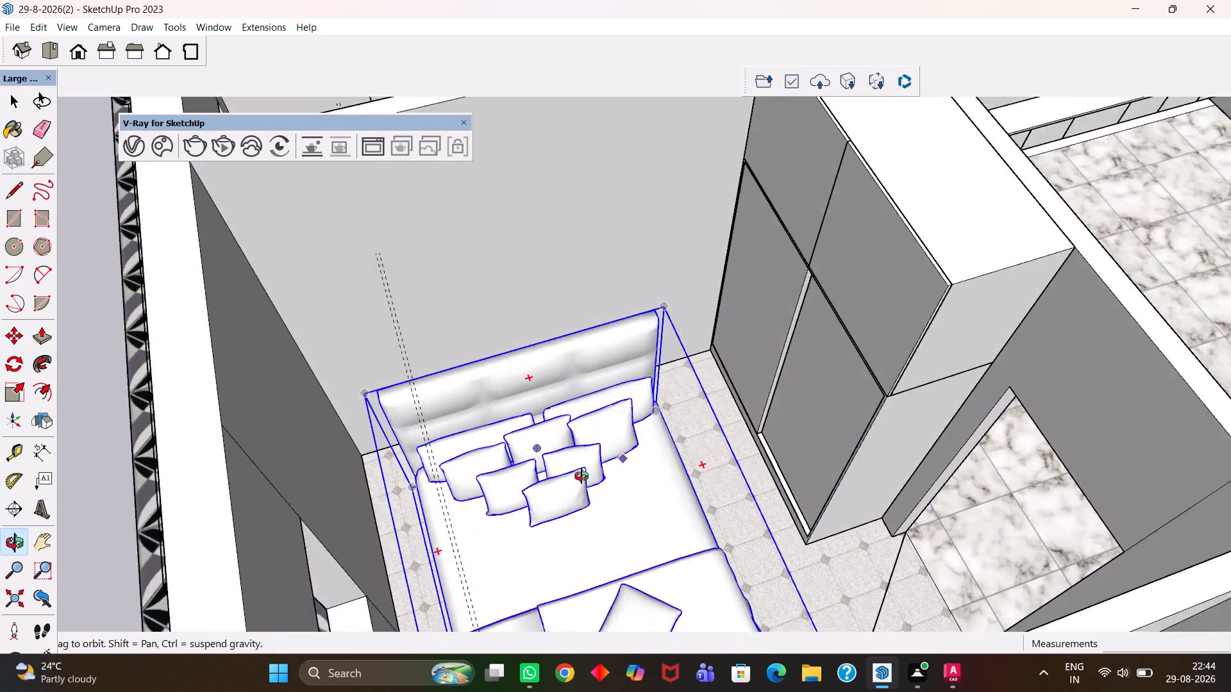
middle_click_drag(582, 476, 519, 491)
scroll(519, 491, "up", 2)
scroll(517, 491, "down", 5)
scroll(533, 522, "up", 4)
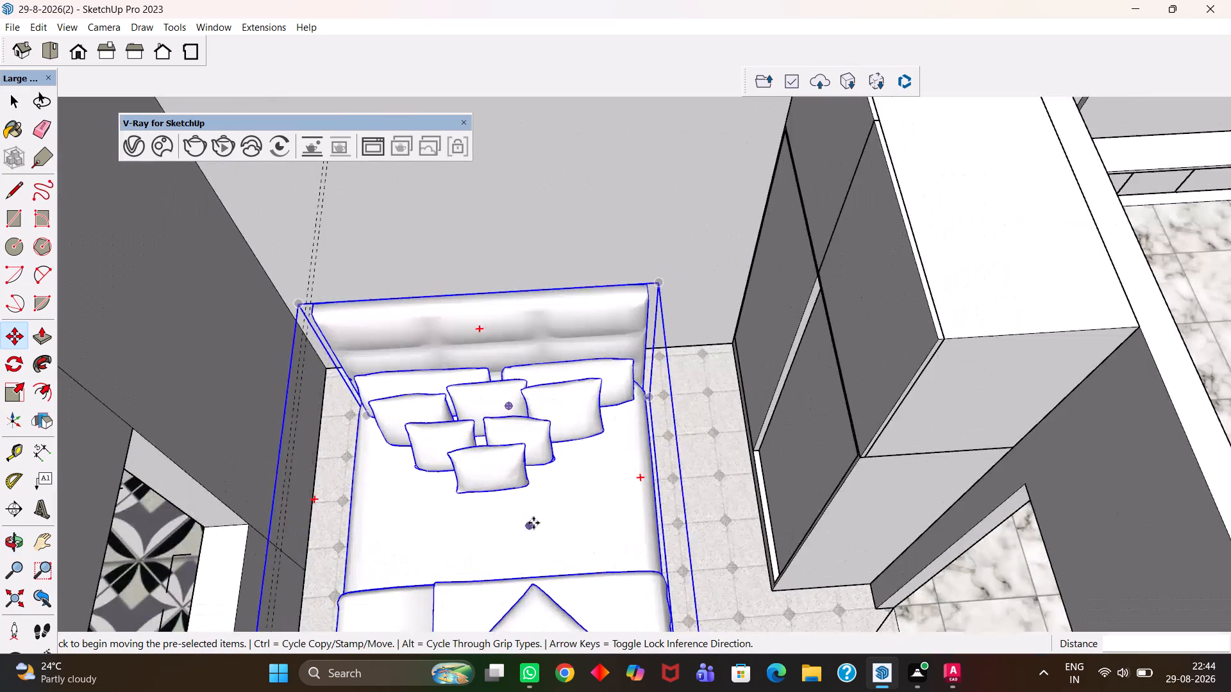
scroll(535, 519, "up", 4)
scroll(535, 519, "down", 5)
middle_click_drag(587, 511, 395, 533)
scroll(582, 516, "up", 1)
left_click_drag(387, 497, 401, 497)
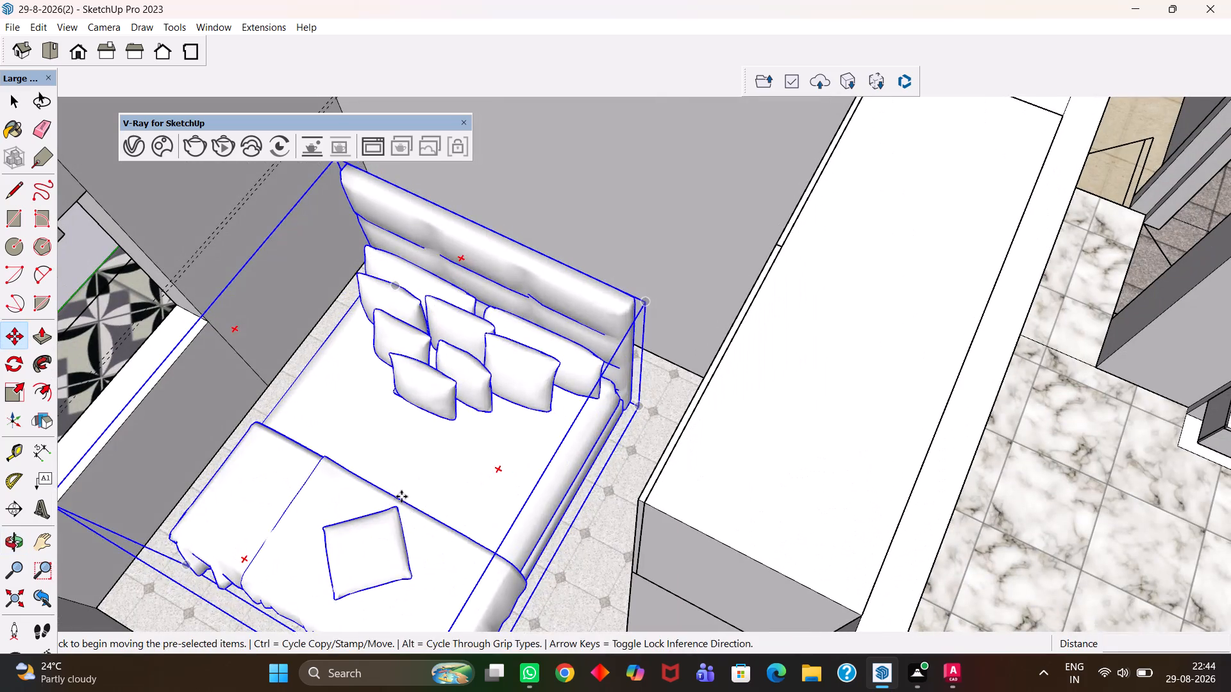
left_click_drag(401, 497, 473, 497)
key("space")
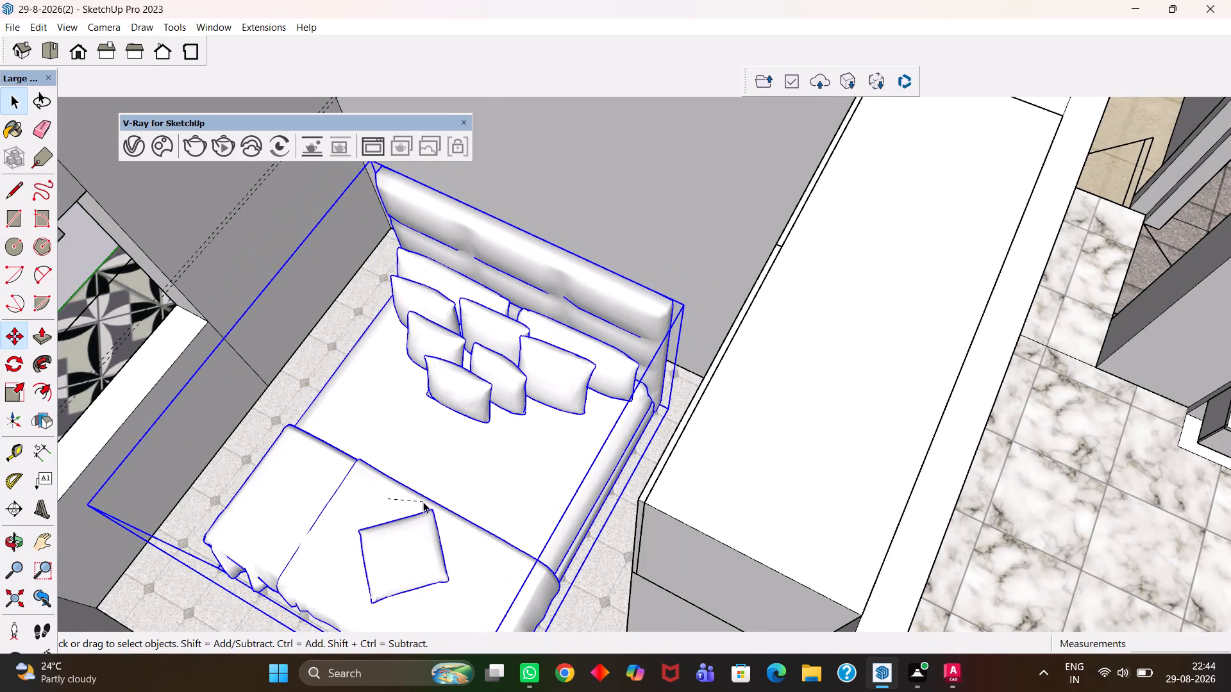
Move the selected bed sideways about 4 5/16" towards the tall wardrobe by its rear headboard corner, parallel to the headboard wall.
scroll(442, 486, "down", 6)
middle_click_drag(400, 472, 610, 512)
scroll(430, 495, "up", 1)
scroll(610, 512, "up", 3)
scroll(660, 496, "up", 5)
scroll(651, 470, "down", 4)
scroll(641, 416, "up", 3)
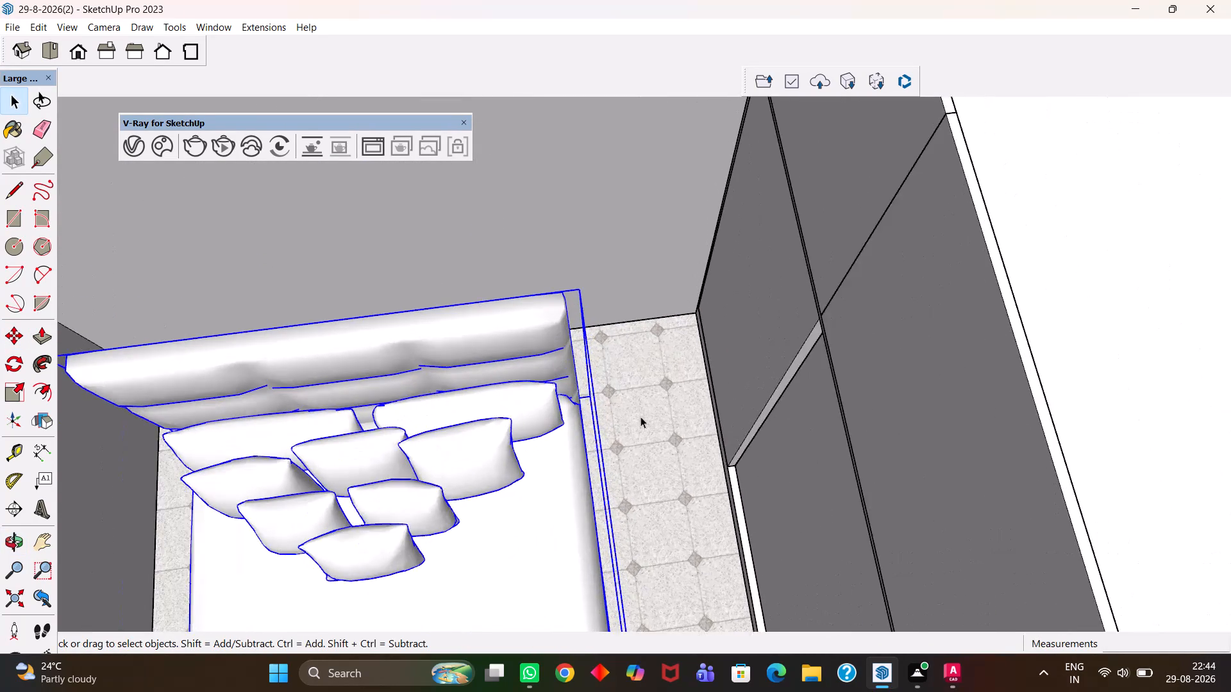
scroll(641, 416, "up", 3)
scroll(641, 416, "down", 3)
middle_click_drag(641, 416, 640, 511)
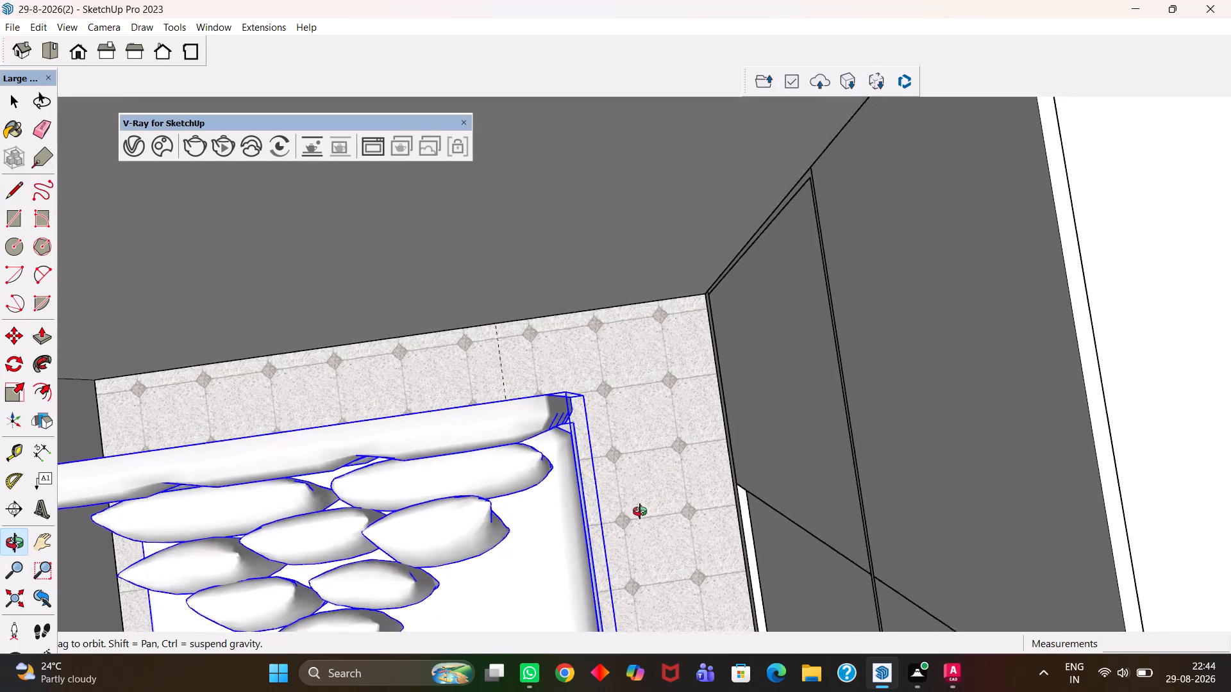
middle_click_drag(640, 511, 607, 527)
scroll(515, 364, "up", 4)
scroll(515, 364, "down", 4)
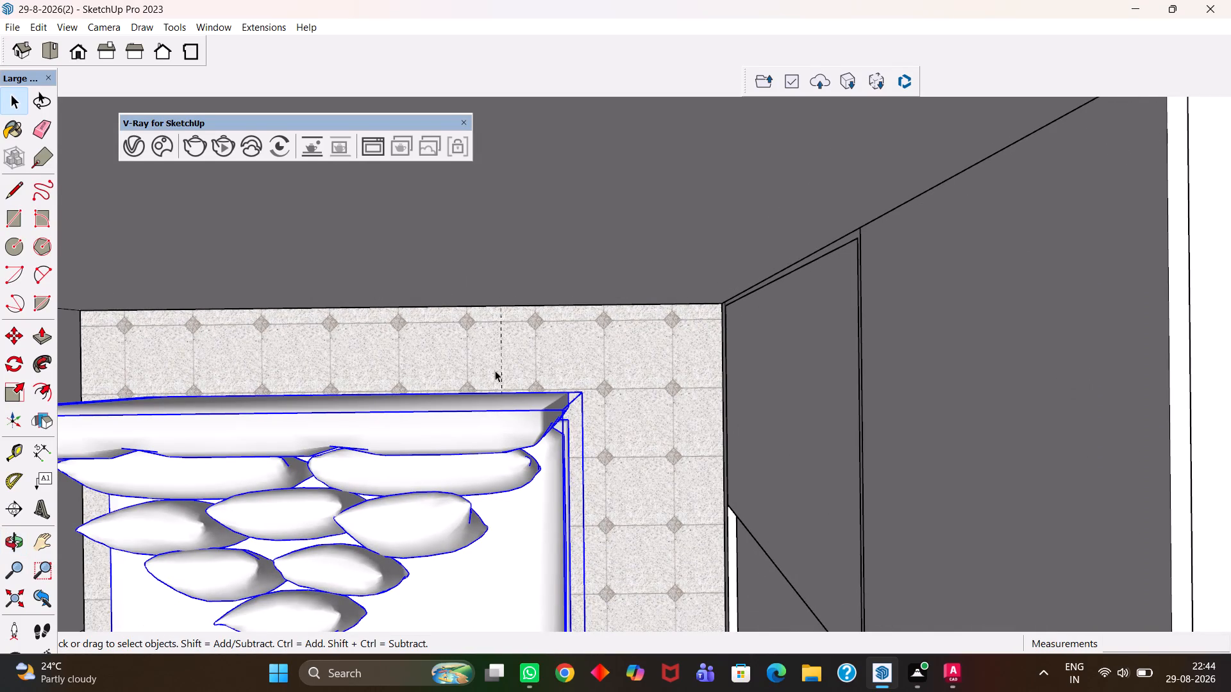
key("h")
key("Return")
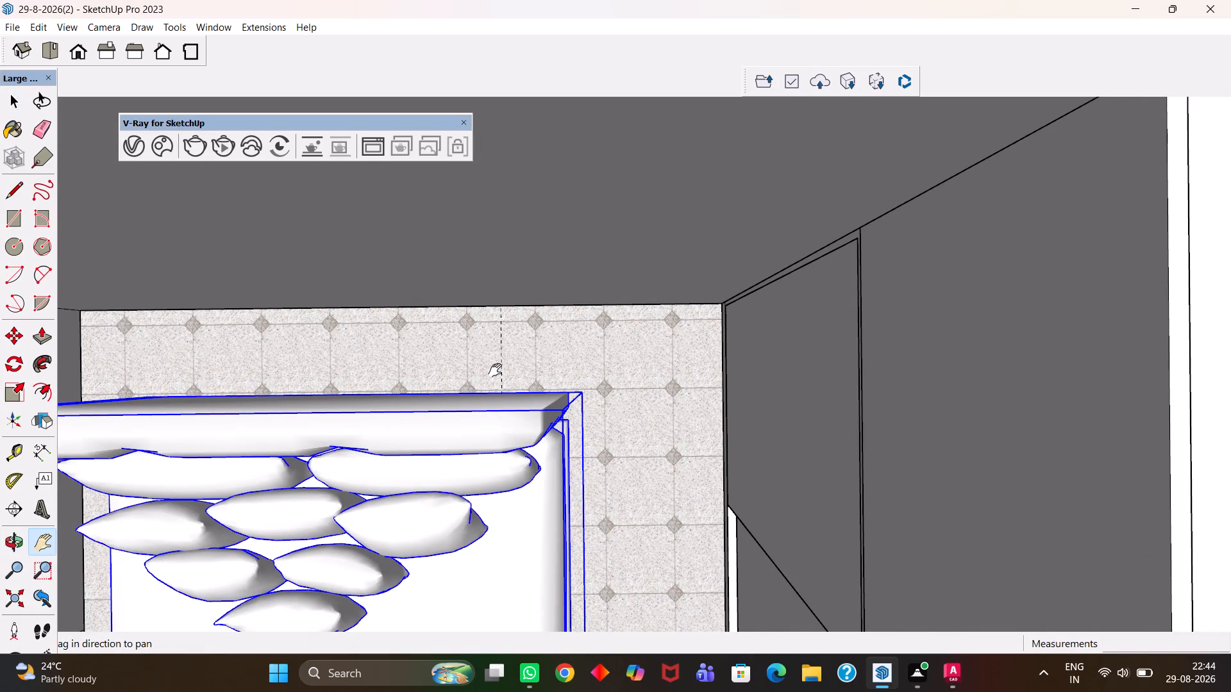
left_click_drag(429, 400, 644, 378)
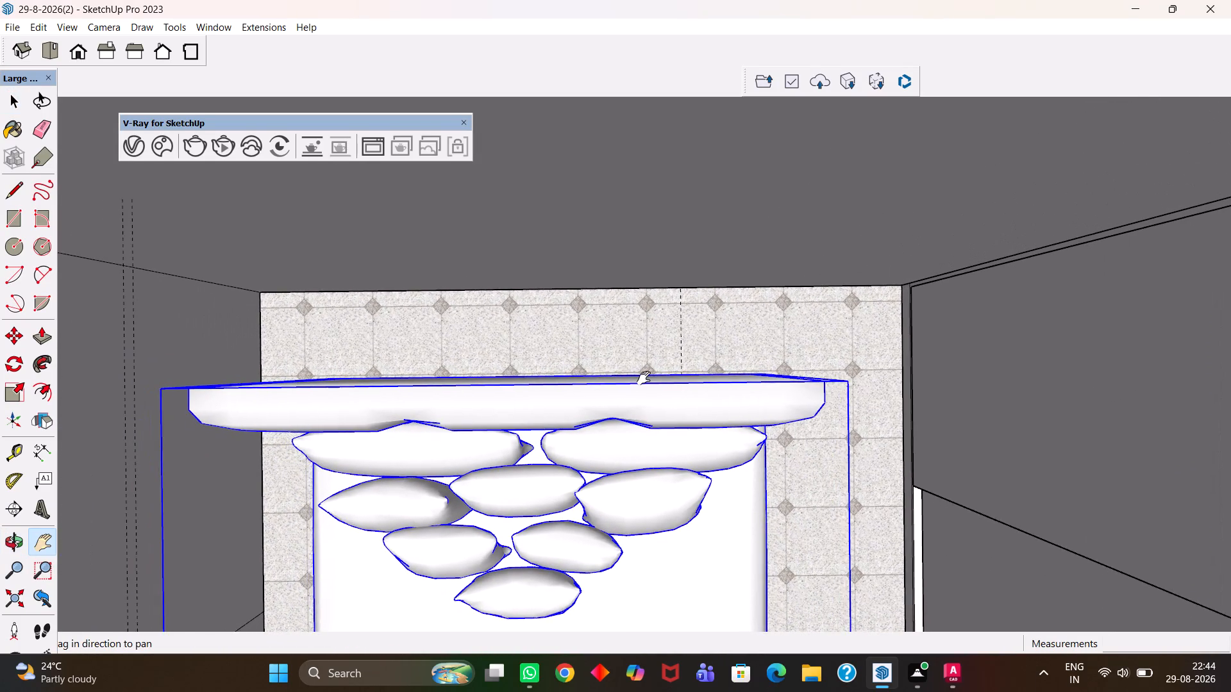
left_click_drag(644, 378, 659, 375)
left_click_drag(696, 375, 627, 438)
scroll(617, 422, "up", 2)
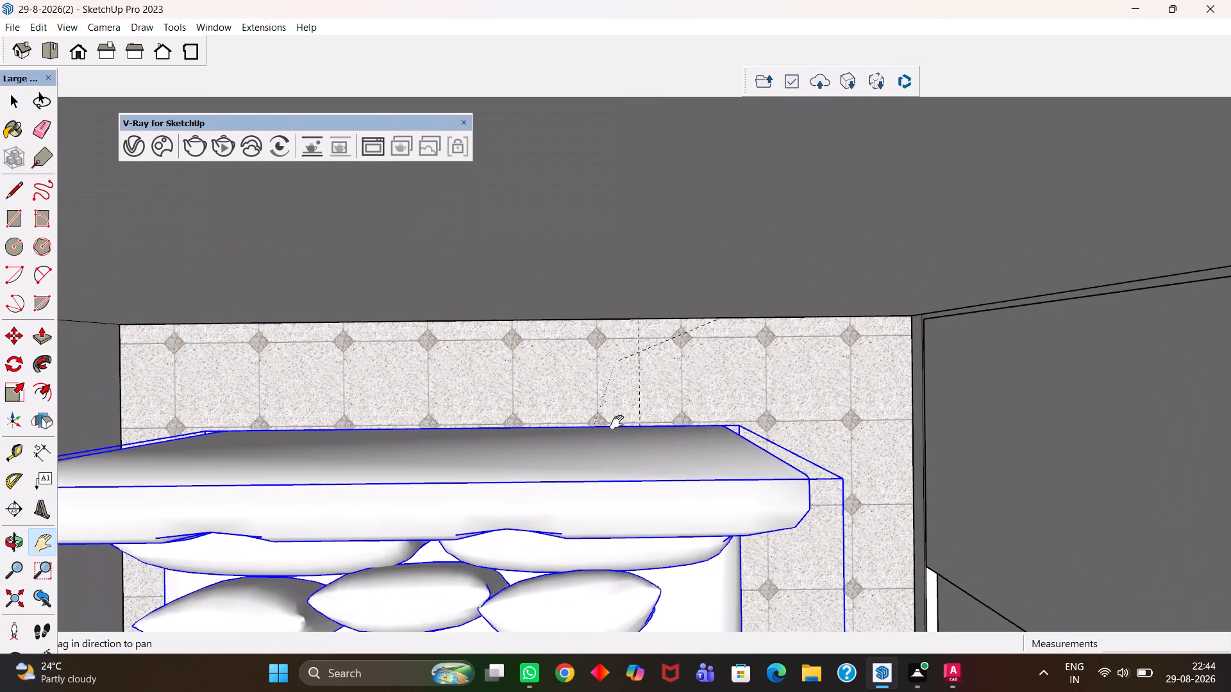
key("m")
key("Return")
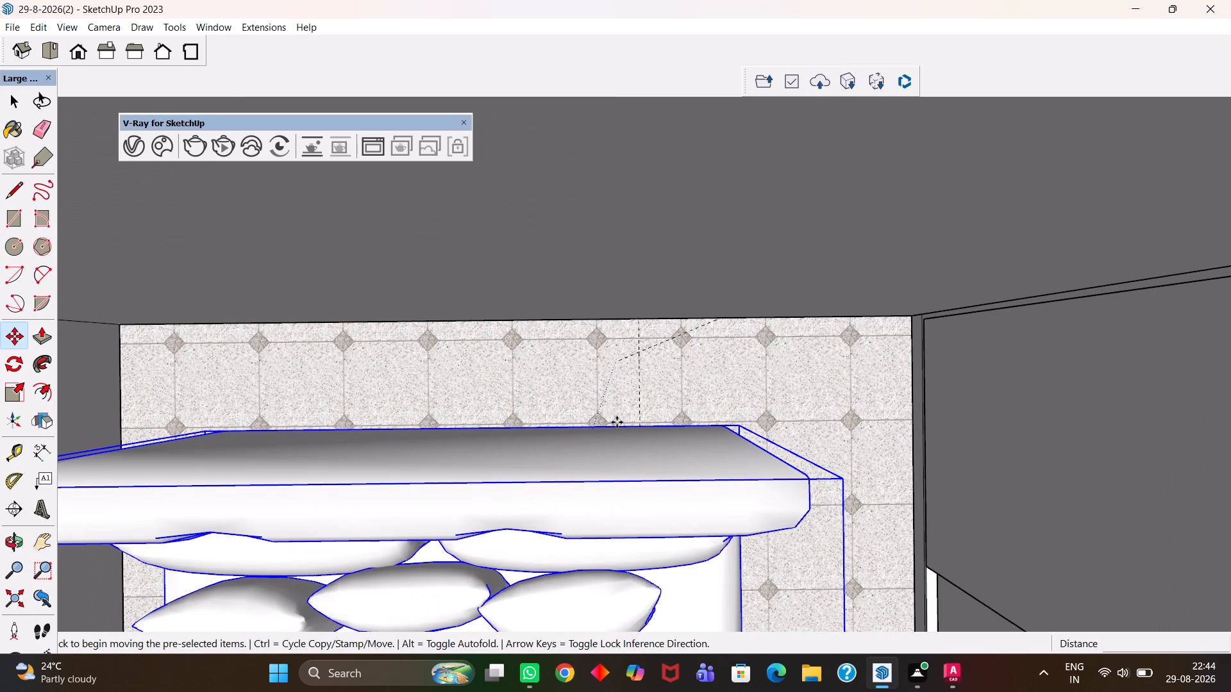
left_click(745, 422)
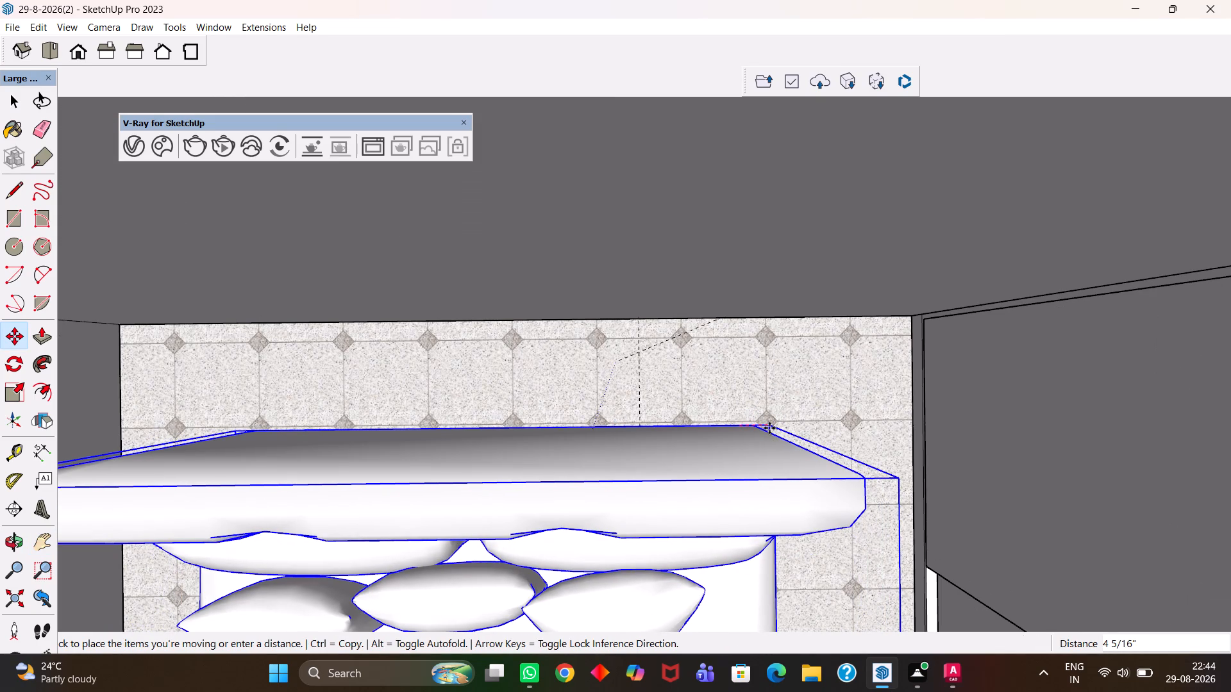
left_click(771, 428)
Inspect the gap between the bed's headboard and the wall behind it, and the floor margins on both sides.
scroll(626, 409, "up", 1)
scroll(624, 409, "down", 3)
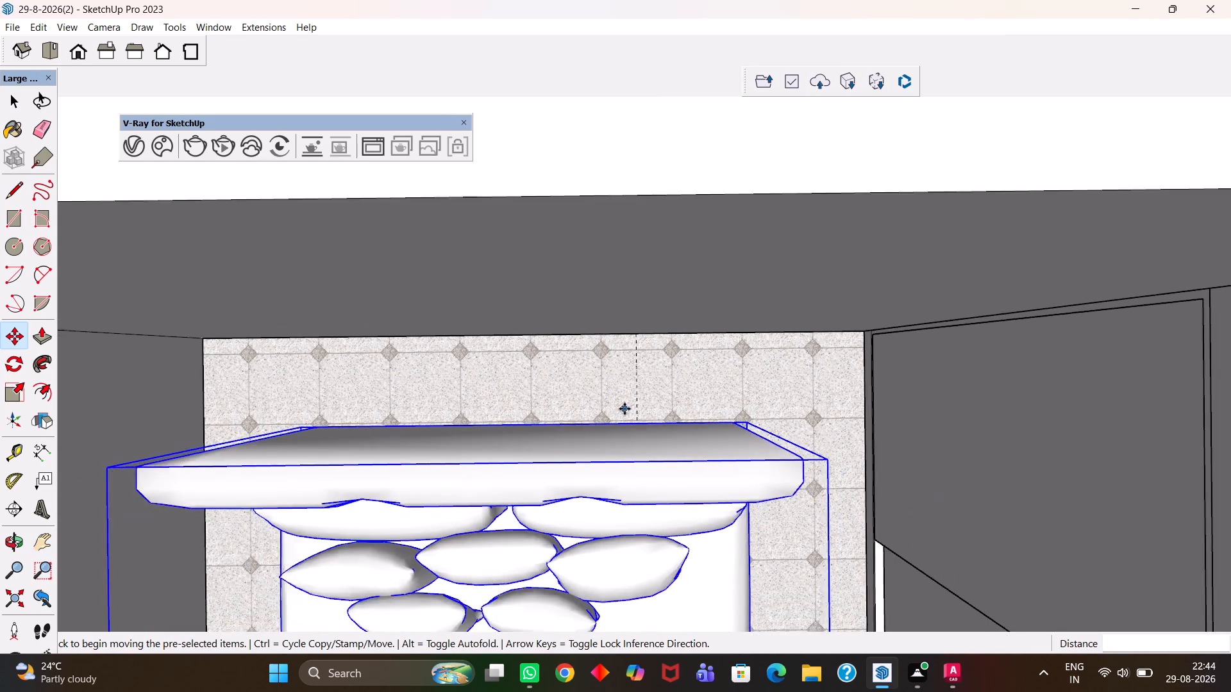
scroll(624, 409, "down", 6)
middle_click_drag(624, 430, 615, 333)
scroll(615, 333, "up", 2)
scroll(635, 387, "up", 4)
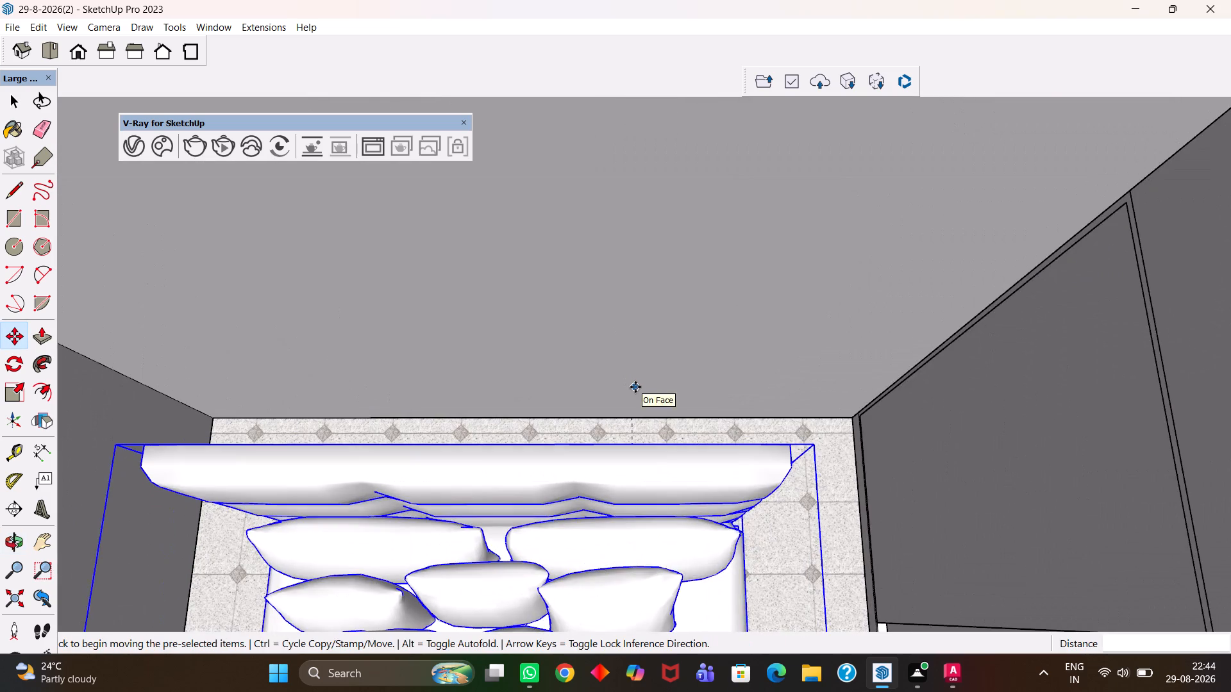
scroll(635, 389, "down", 4)
scroll(630, 397, "up", 4)
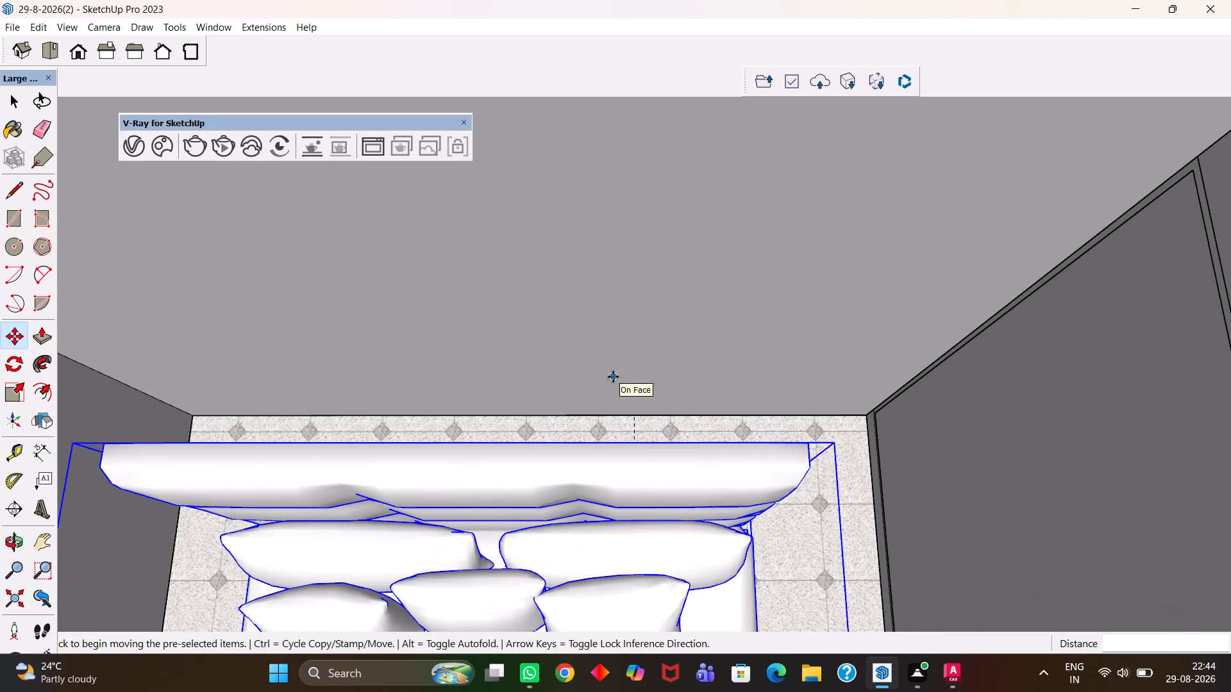
scroll(612, 374, "down", 5)
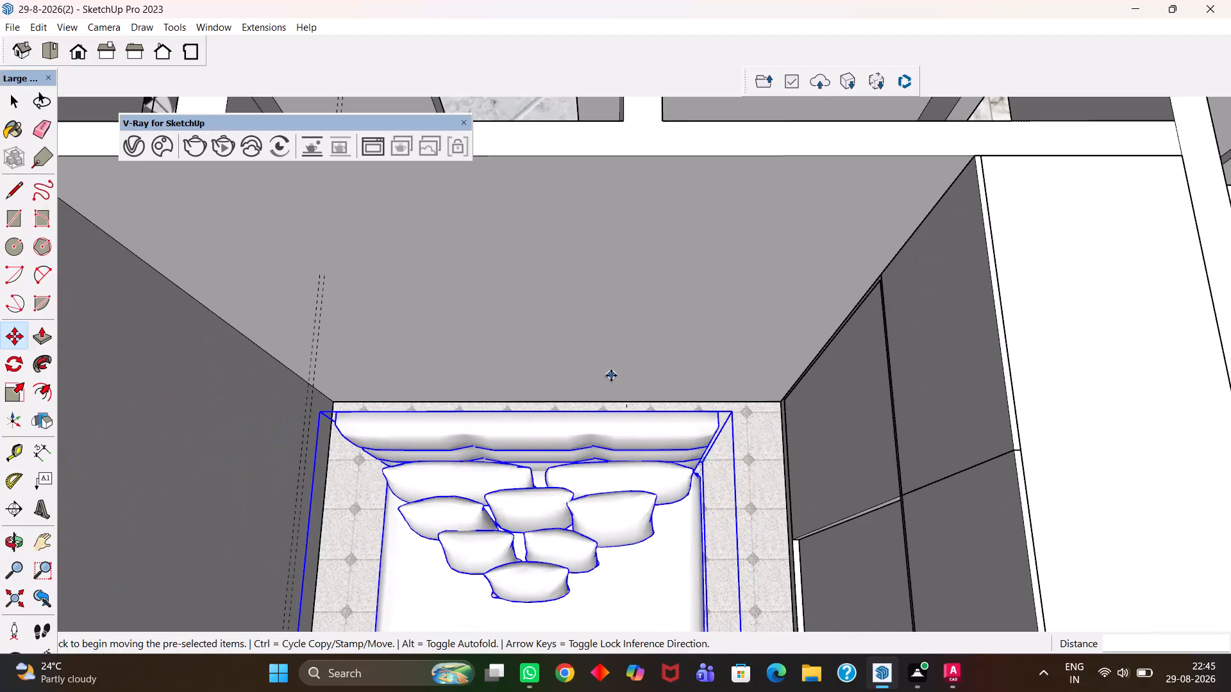
scroll(608, 375, "down", 3)
scroll(605, 380, "up", 5)
scroll(605, 380, "down", 3)
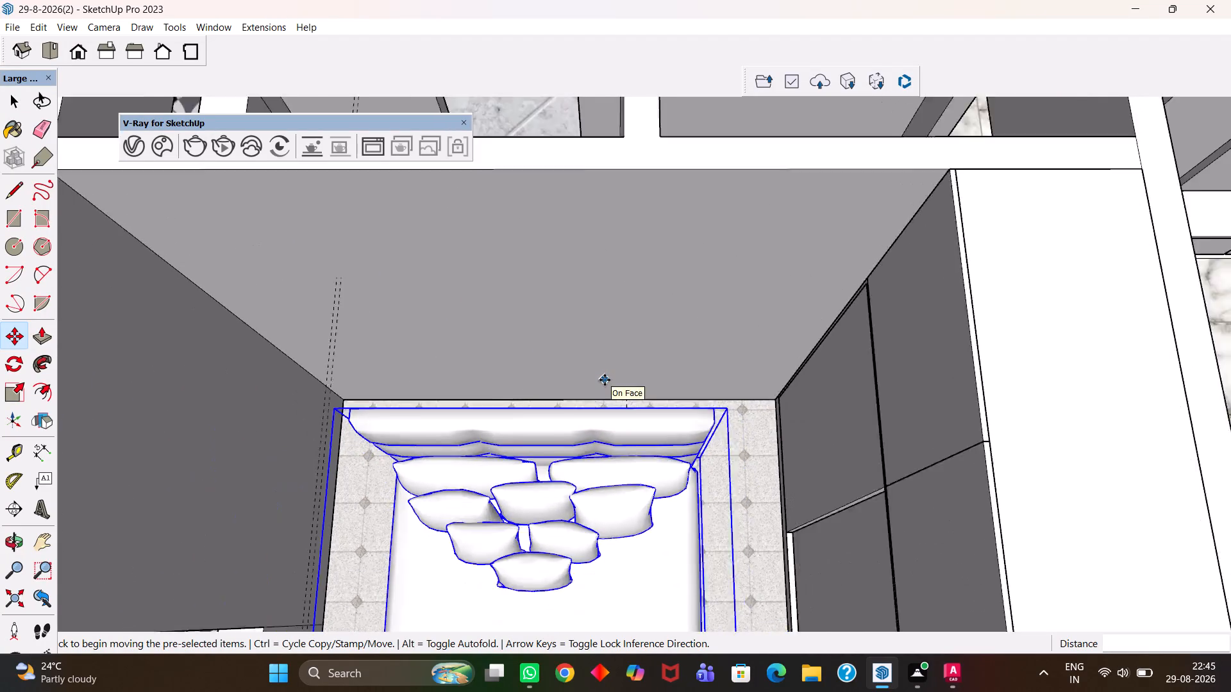
scroll(605, 380, "down", 2)
scroll(564, 412, "up", 7)
middle_click_drag(526, 462, 581, 415)
scroll(526, 462, "up", 1)
scroll(581, 415, "up", 2)
scroll(575, 428, "down", 2)
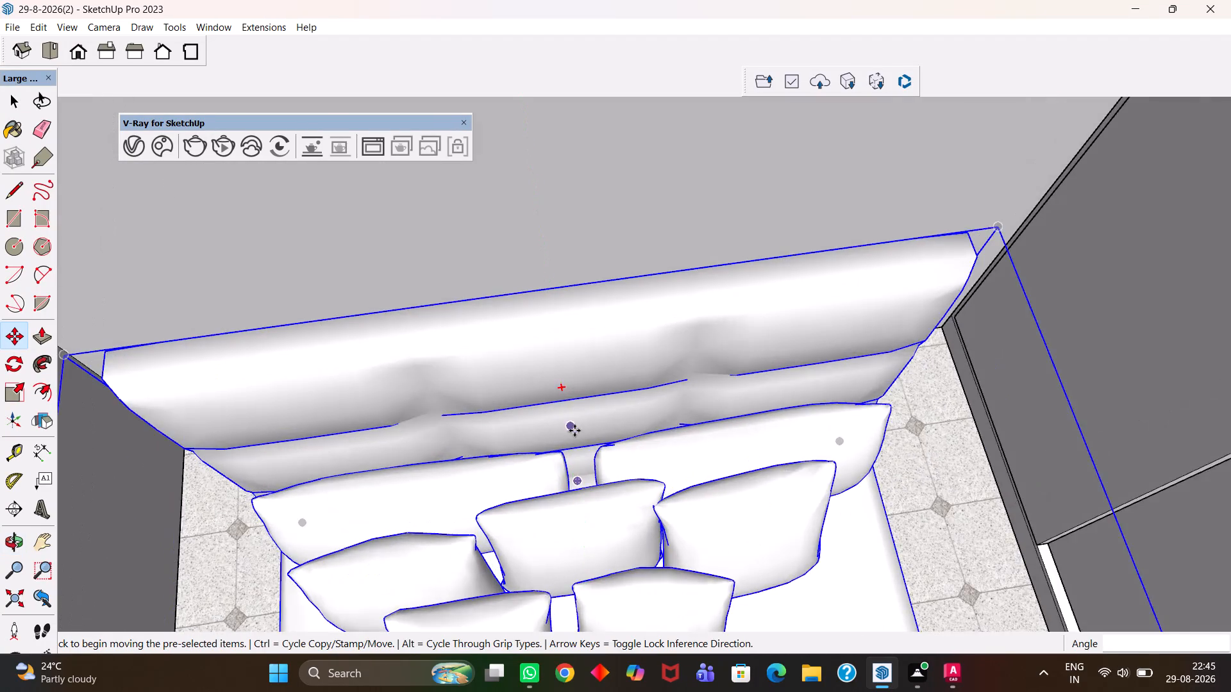
scroll(574, 431, "down", 7)
scroll(568, 452, "up", 5)
scroll(568, 453, "down", 9)
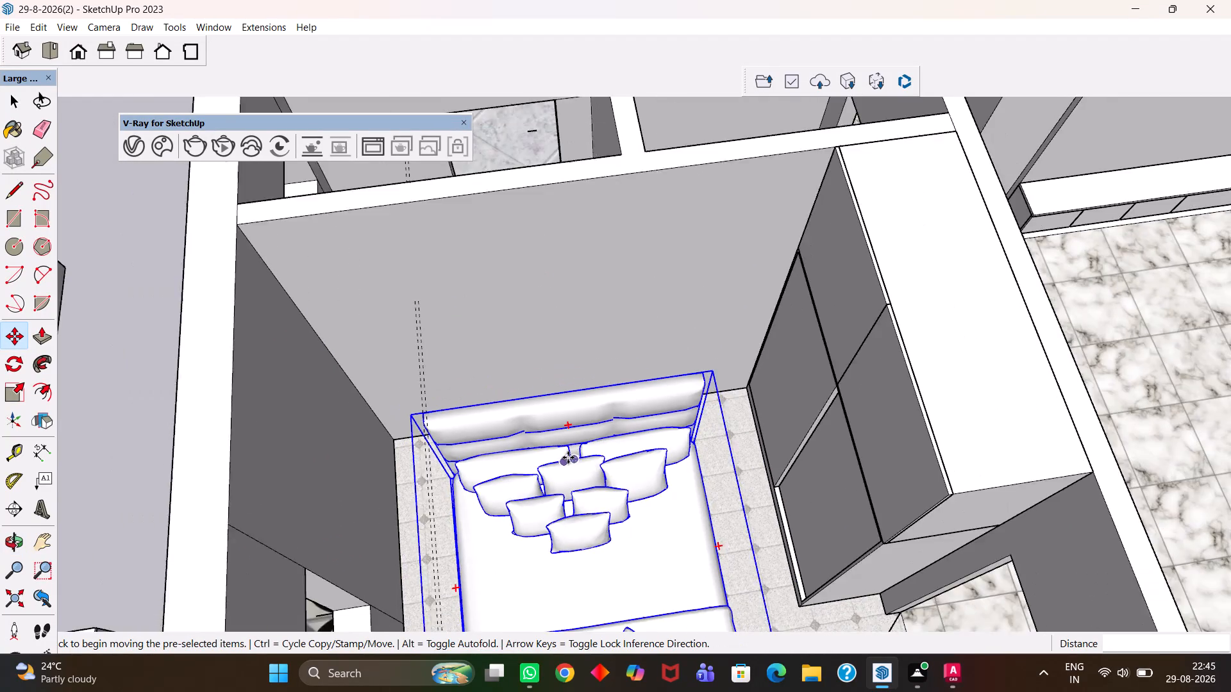
Examine the bed from its window side and from the wardrobe side to judge its placement in the room.
scroll(627, 490, "up", 2)
scroll(512, 469, "up", 5)
middle_click_drag(455, 504, 605, 515)
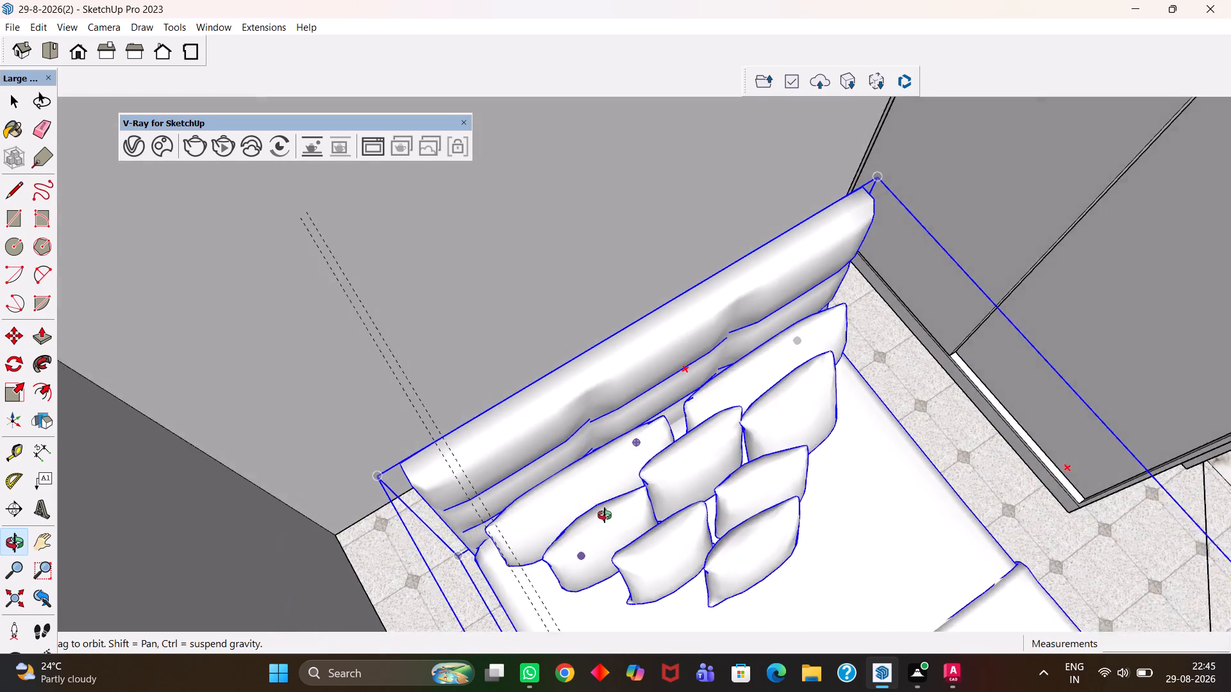
middle_click_drag(605, 515, 615, 519)
scroll(608, 516, "up", 3)
scroll(616, 520, "down", 6)
middle_click_drag(551, 520, 710, 525)
scroll(563, 522, "up", 1)
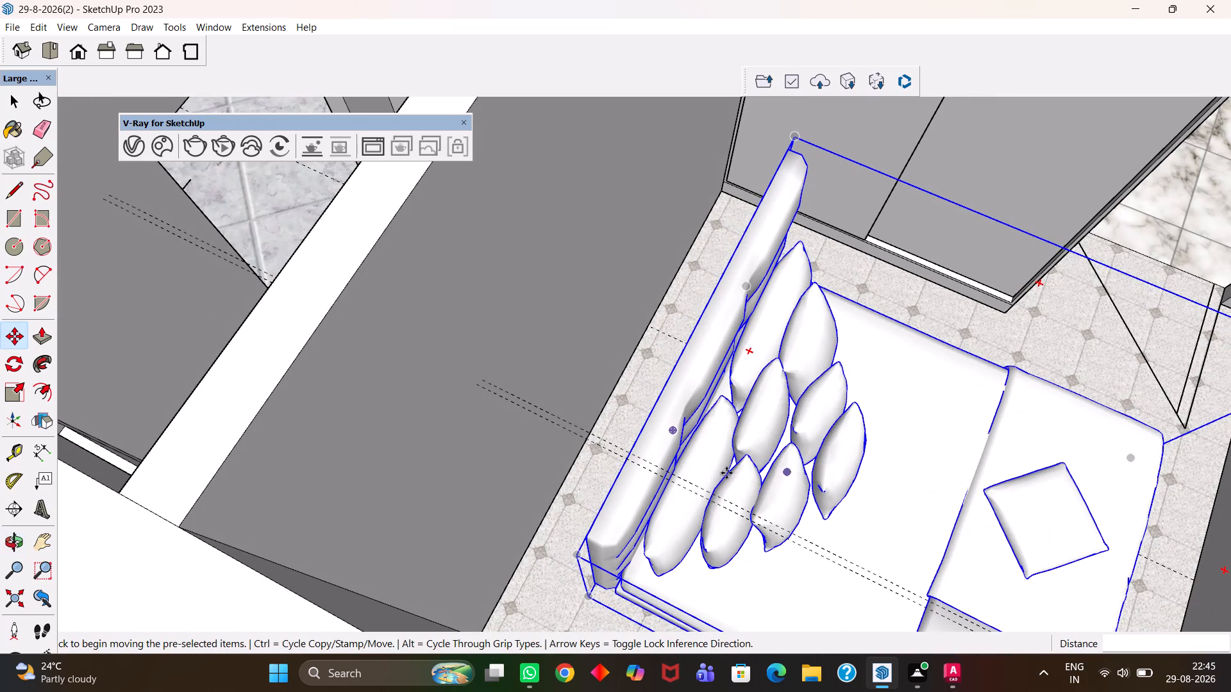
scroll(701, 468, "down", 10)
middle_click_drag(762, 457, 485, 444)
scroll(693, 442, "up", 4)
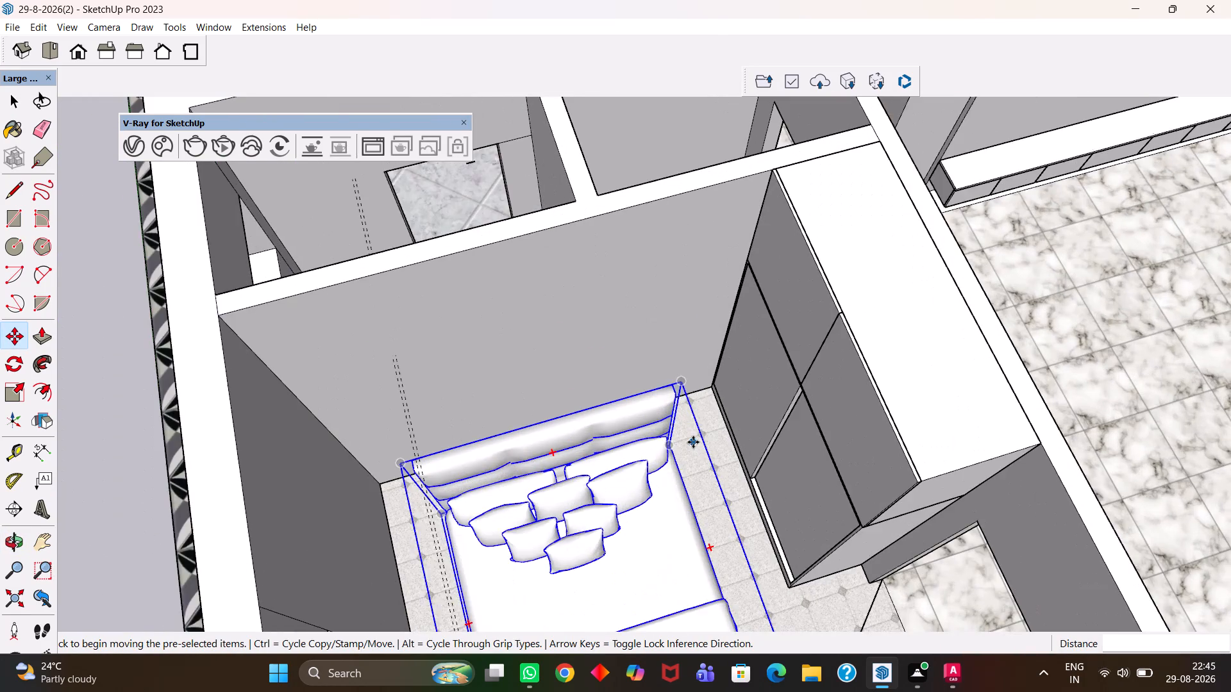
scroll(692, 442, "up", 10)
scroll(661, 451, "down", 9)
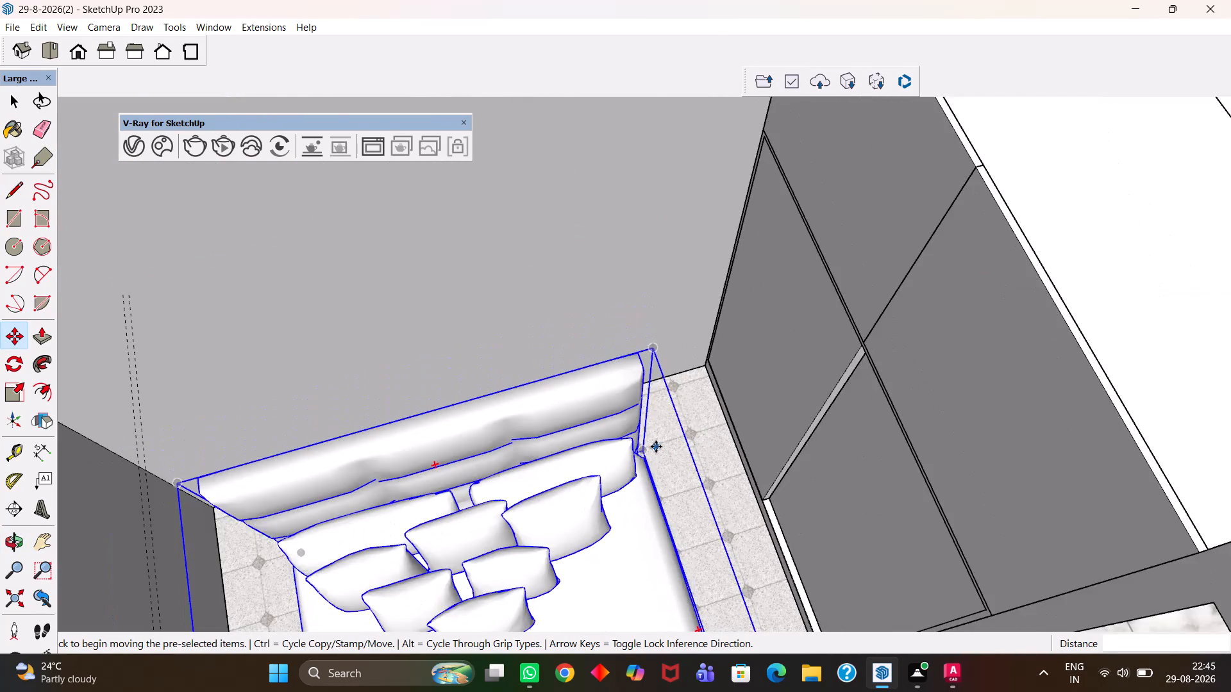
scroll(656, 447, "down", 4)
scroll(624, 400, "down", 11)
scroll(653, 400, "up", 7)
Look over the rooms beyond the headboard wall, including the marble-floored room with the L-shaped run of tall cabinets.
key("h")
key("Return")
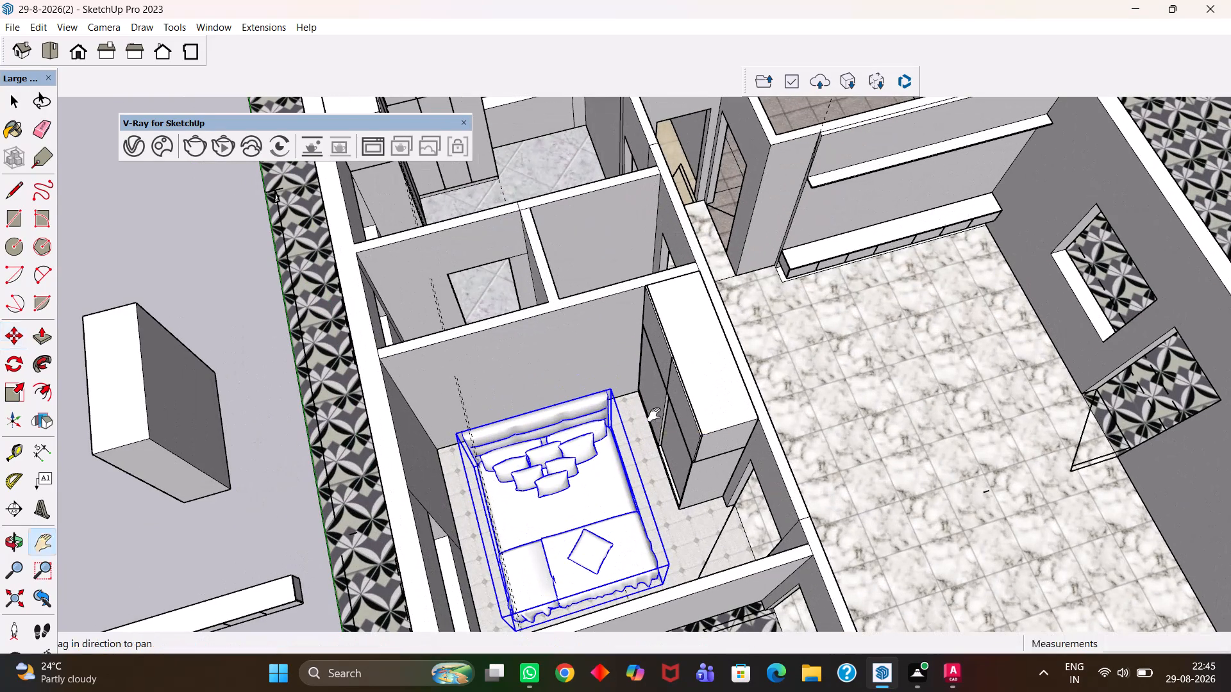
scroll(521, 379, "down", 4)
middle_click_drag(594, 372, 521, 423)
left_click_drag(517, 363, 513, 538)
scroll(524, 383, "up", 3)
middle_click(524, 383)
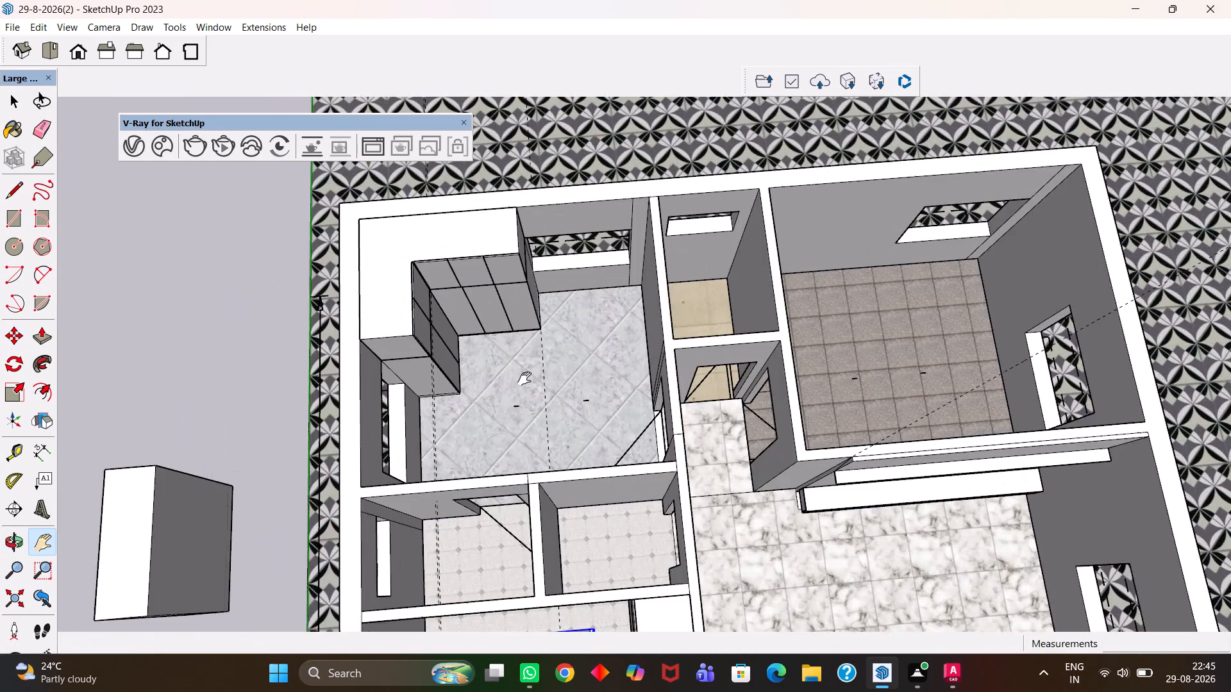
scroll(524, 379, "up", 4)
scroll(524, 374, "down", 6)
middle_click_drag(525, 427, 517, 471)
scroll(517, 472, "up", 6)
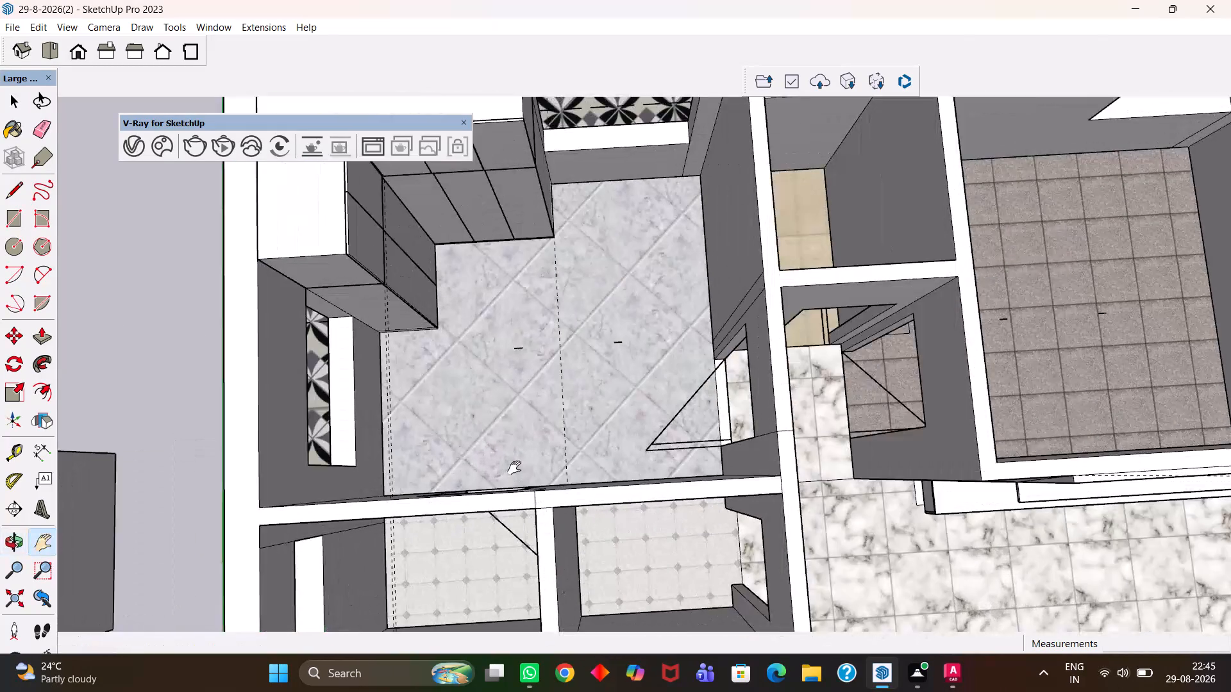
Return to the wardrobe room and check the whole bed's position from above against the walls, window and doorway.
scroll(517, 463, "down", 8)
left_click_drag(661, 475, 578, 330)
scroll(562, 349, "down", 5)
scroll(485, 436, "up", 7)
left_click_drag(474, 470, 499, 434)
scroll(510, 432, "up", 7)
left_click_drag(489, 432, 624, 481)
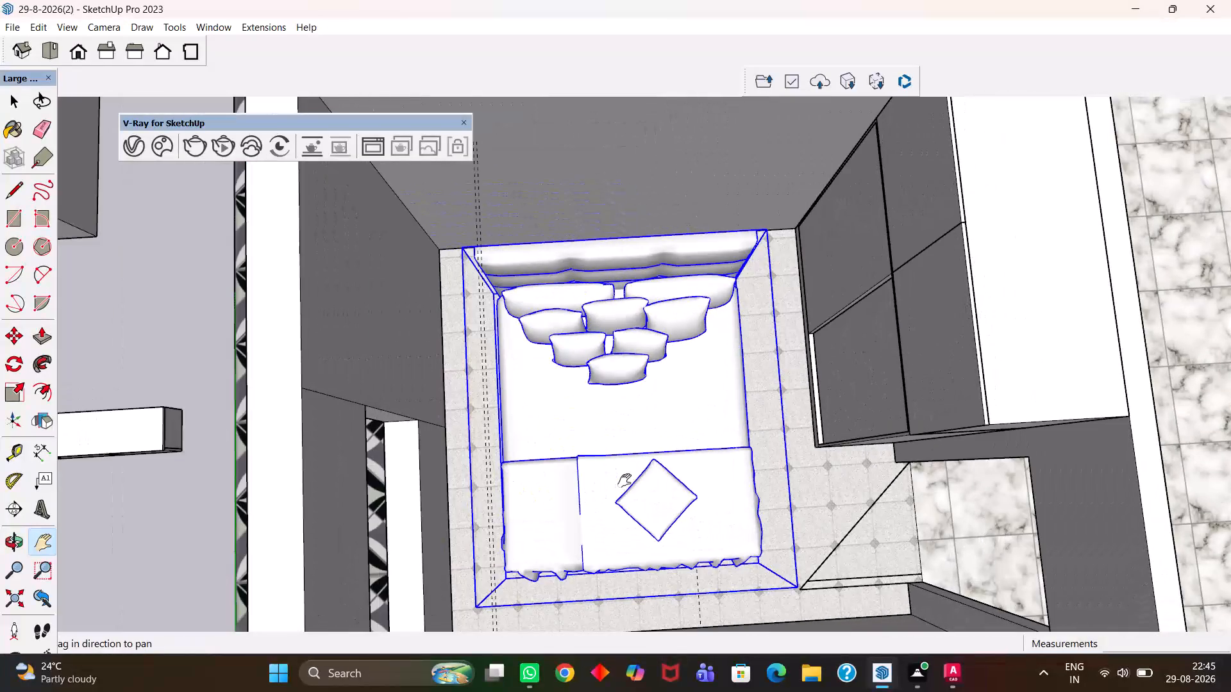
scroll(624, 480, "up", 4)
scroll(624, 480, "down", 4)
left_click_drag(643, 500, 617, 456)
scroll(616, 454, "up", 1)
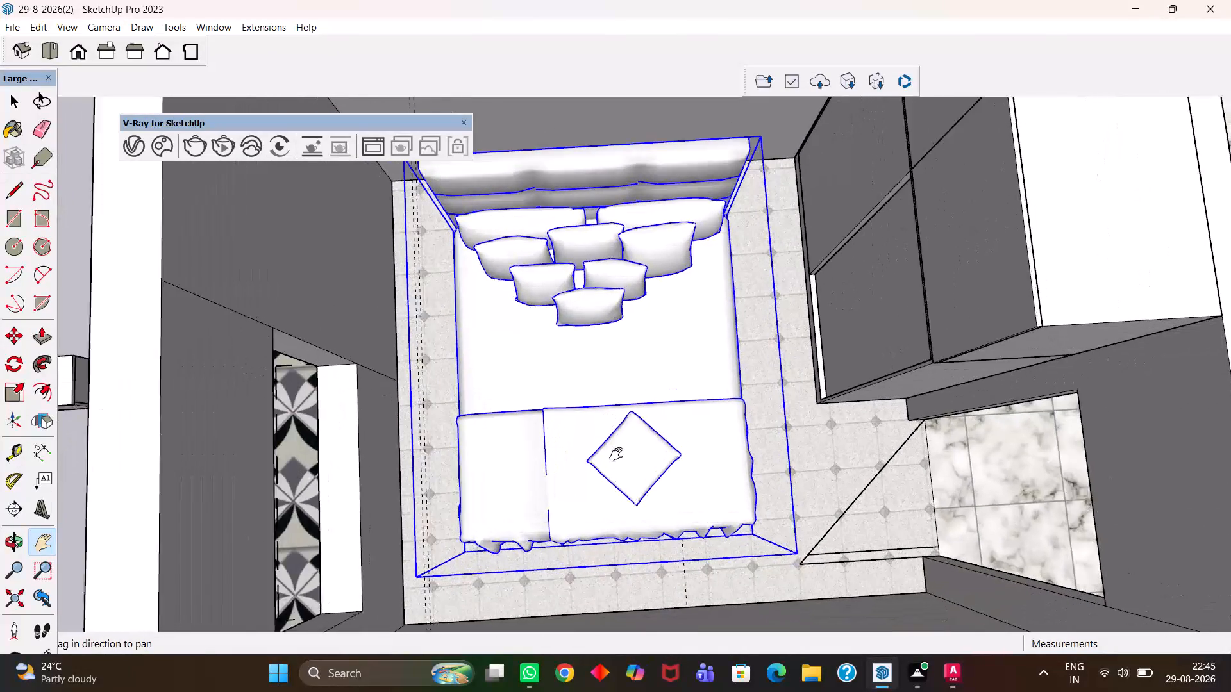
scroll(616, 454, "up", 1)
scroll(616, 454, "down", 4)
scroll(616, 454, "up", 4)
scroll(616, 454, "down", 4)
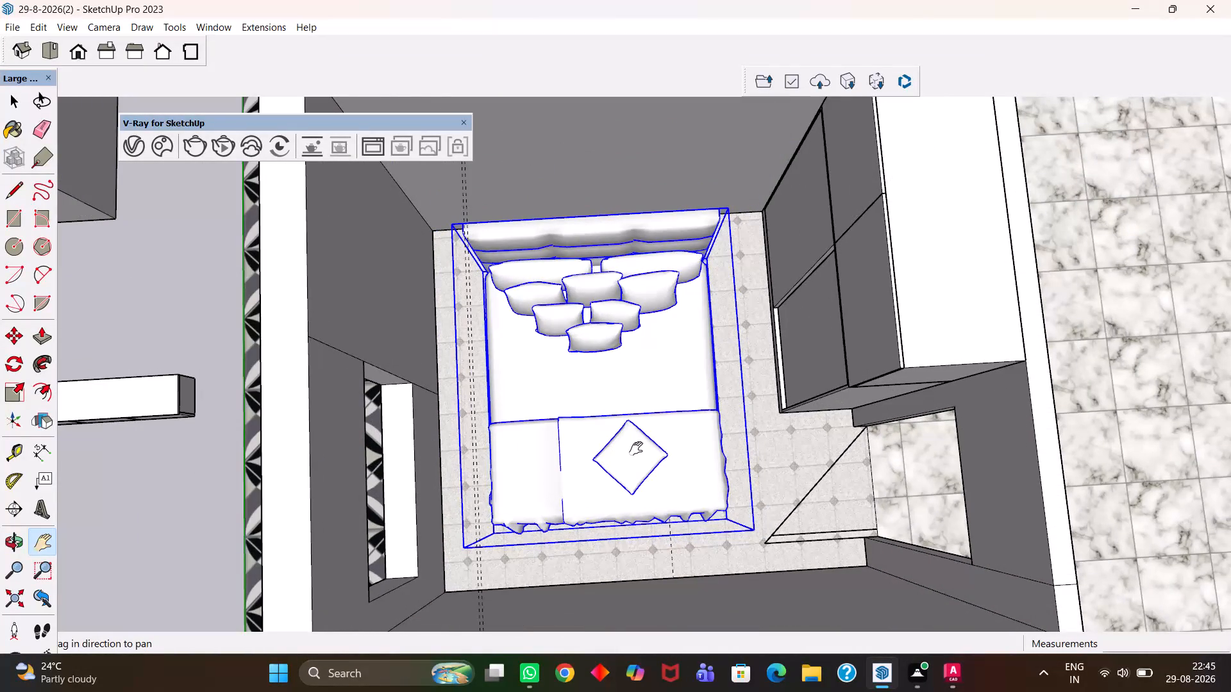
scroll(637, 449, "up", 5)
scroll(637, 447, "down", 8)
scroll(633, 447, "up", 3)
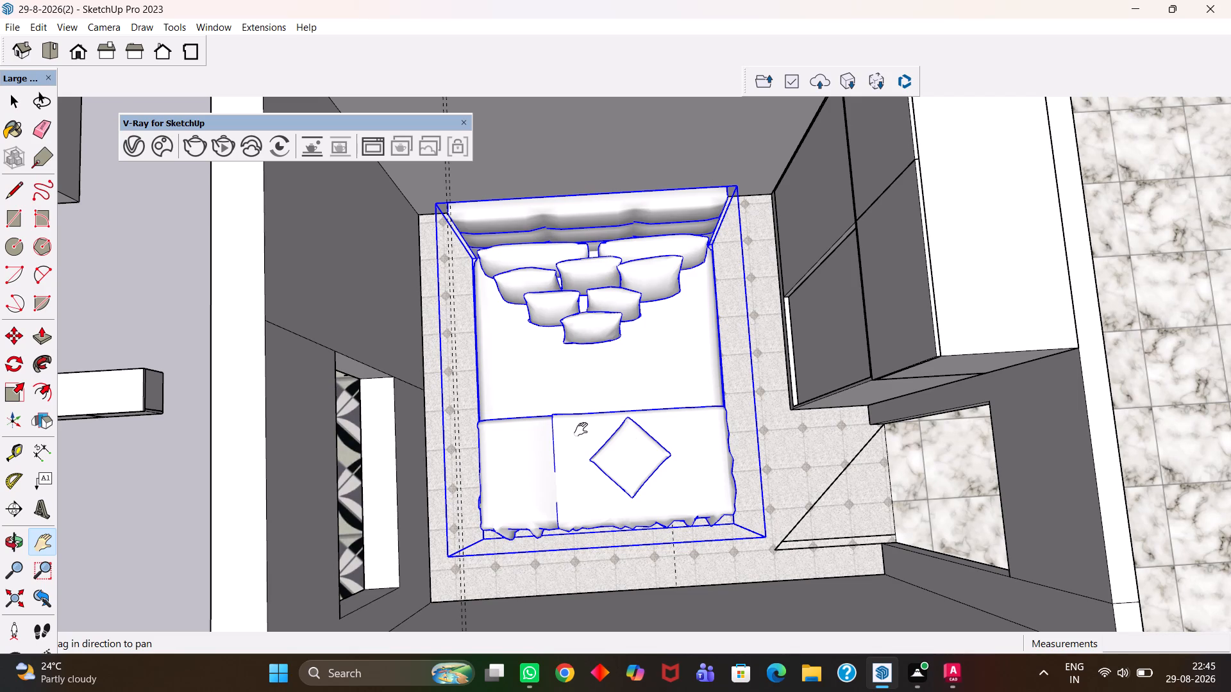
Inspect the bed's blanket and foot end up close, and check the floor space around the whole bed.
scroll(582, 430, "up", 5)
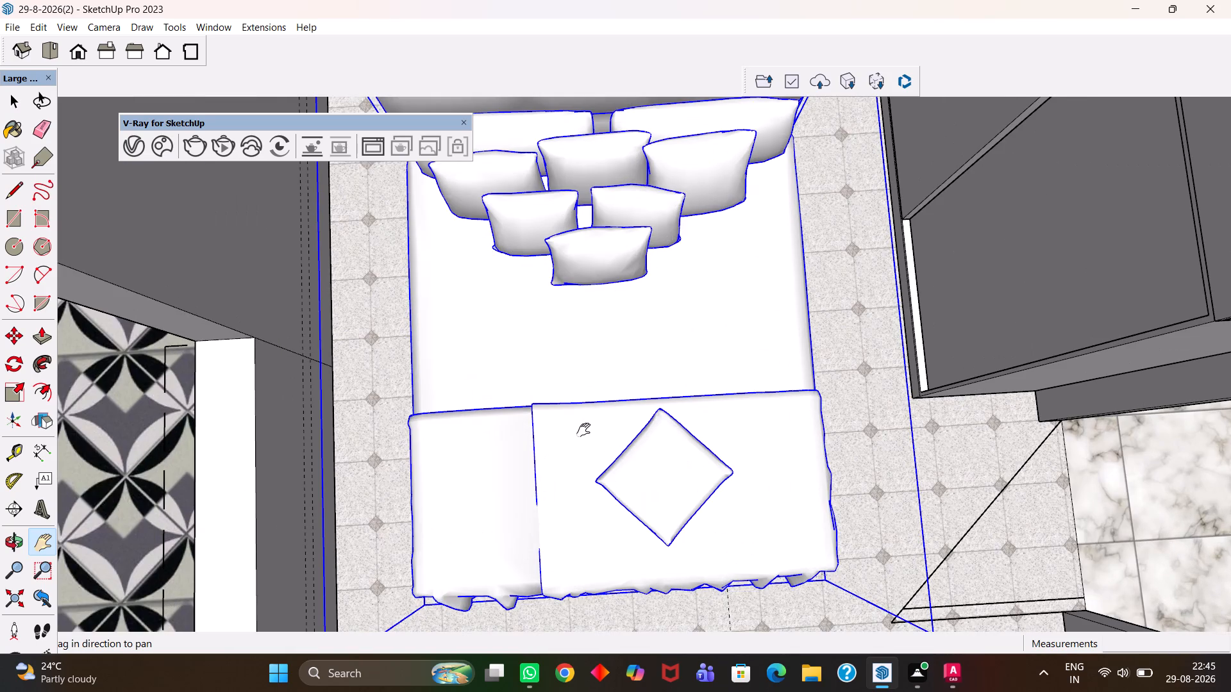
scroll(583, 430, "down", 1)
scroll(583, 430, "up", 6)
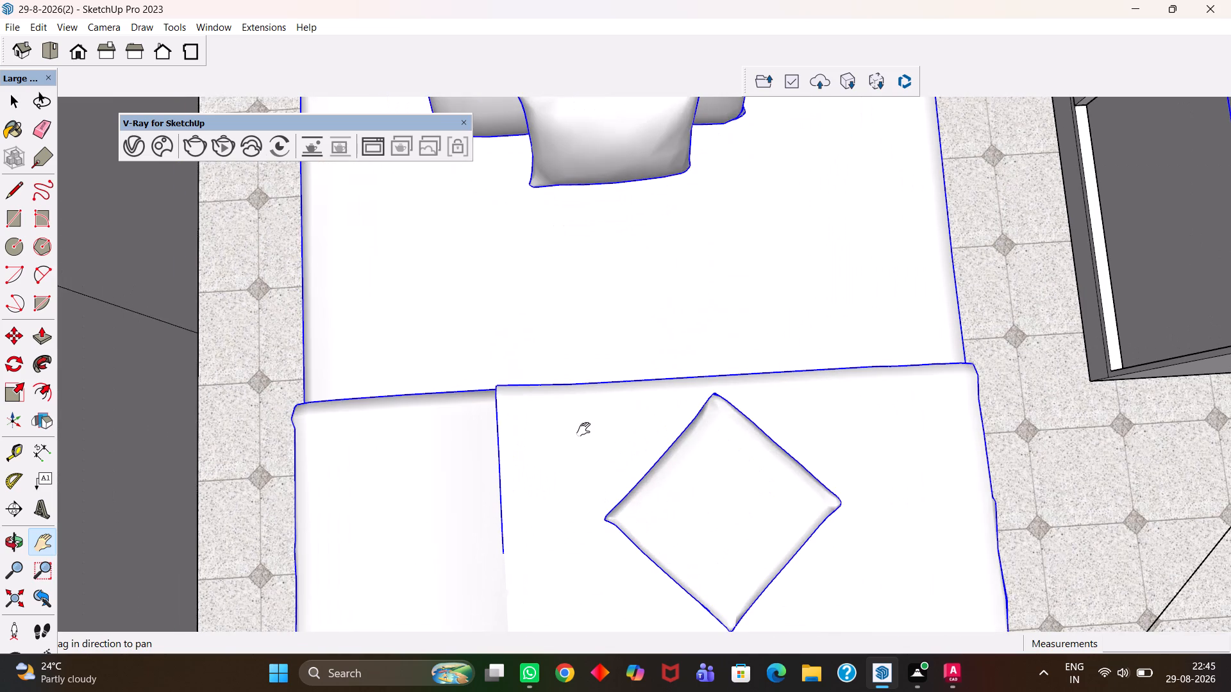
scroll(583, 429, "up", 4)
scroll(583, 428, "down", 5)
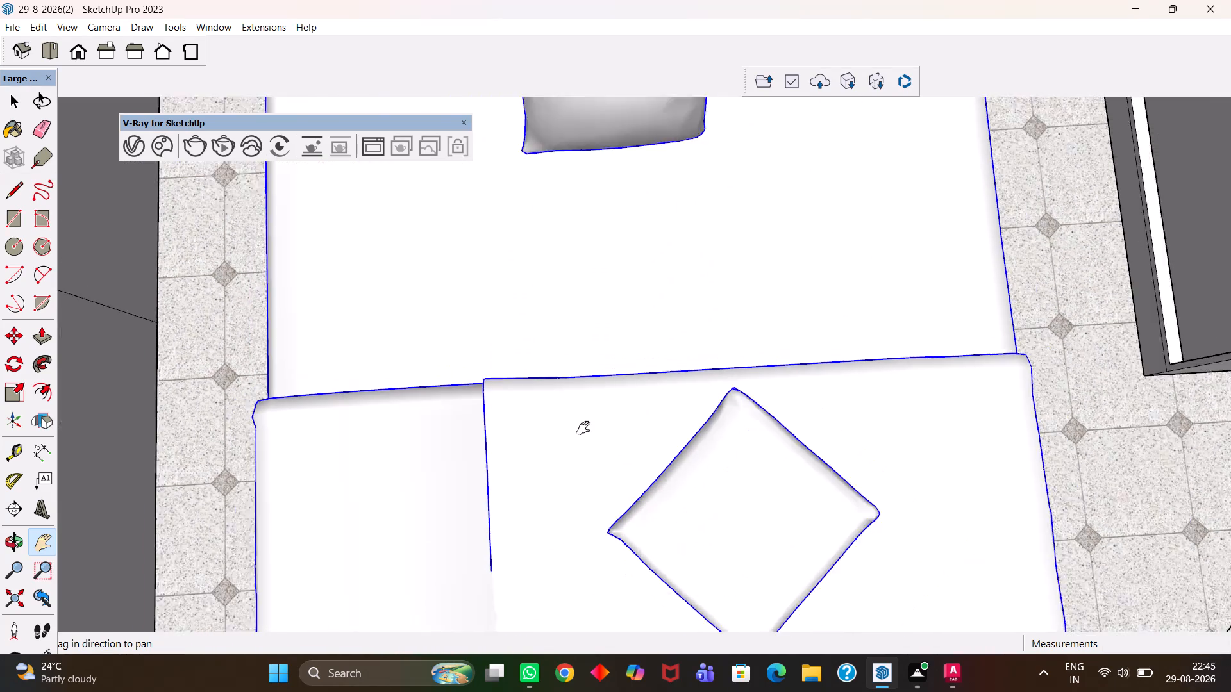
scroll(583, 428, "down", 11)
left_click_drag(594, 411, 542, 477)
scroll(541, 472, "down", 9)
scroll(607, 534, "up", 5)
middle_click_drag(606, 532, 597, 524)
scroll(591, 516, "up", 3)
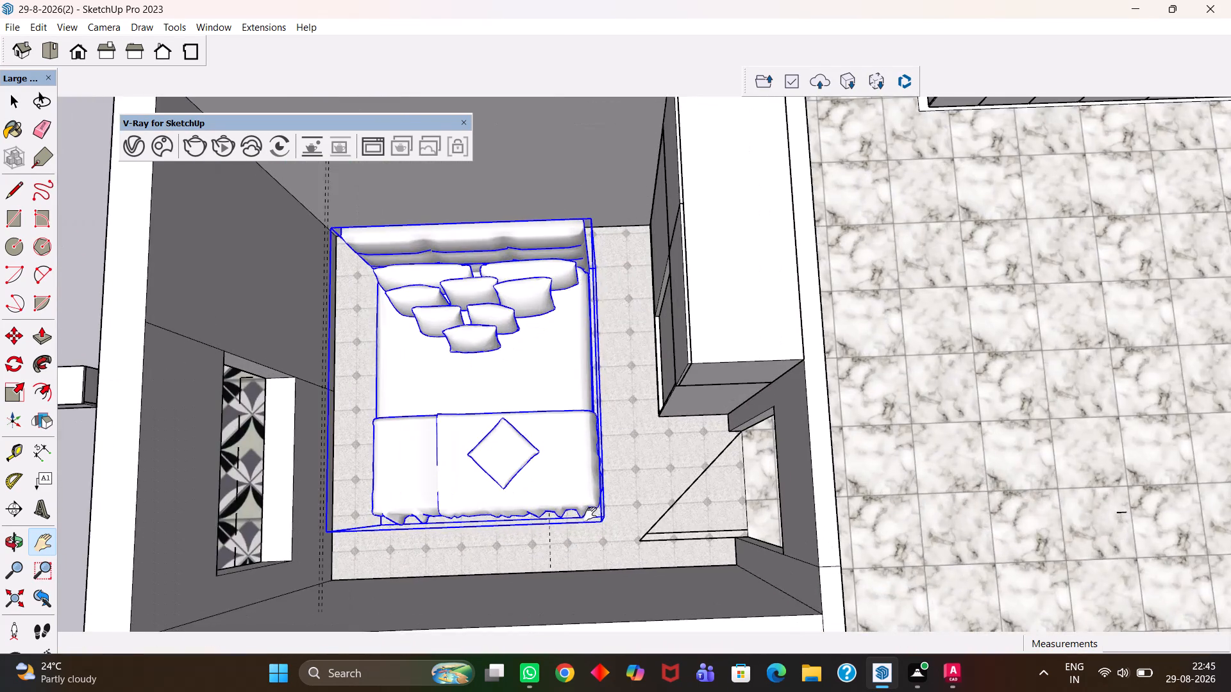
Examine the floor strip between the bed's headboard and the wall behind it.
scroll(588, 513, "up", 4)
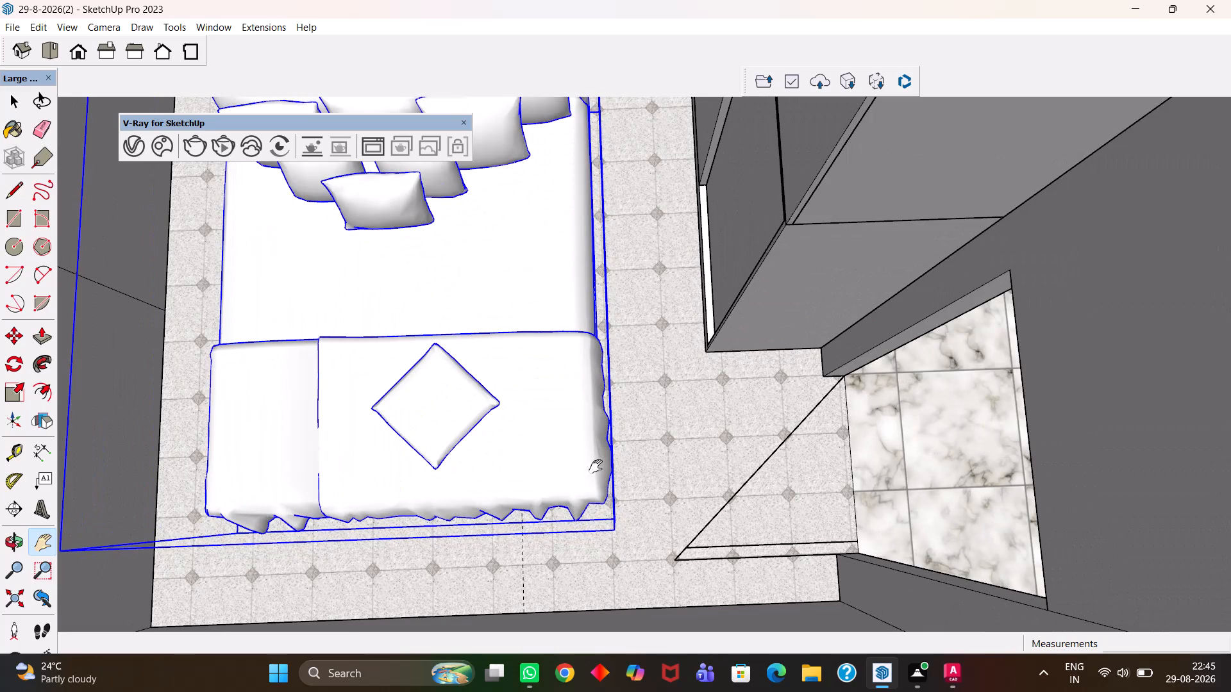
left_click_drag(596, 466, 586, 519)
scroll(586, 519, "down", 7)
left_click_drag(583, 420, 605, 492)
scroll(587, 461, "up", 4)
scroll(587, 461, "down", 5)
left_click_drag(505, 400, 550, 495)
scroll(558, 497, "up", 6)
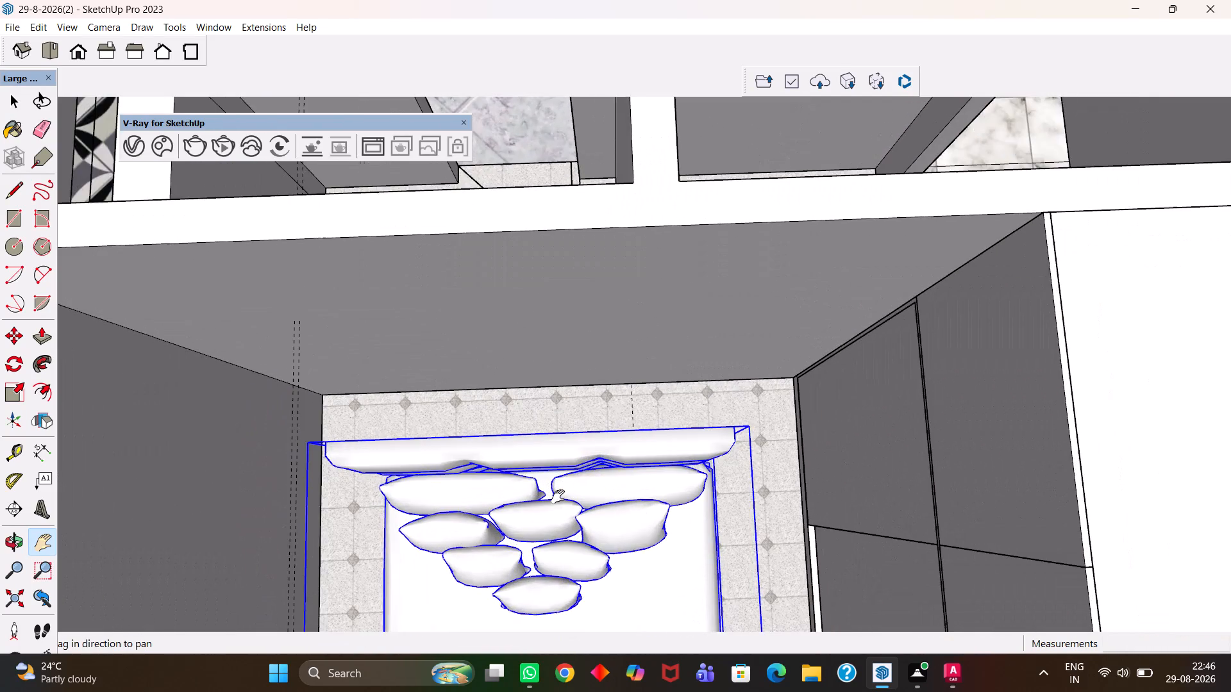
scroll(558, 497, "up", 5)
scroll(558, 497, "down", 6)
scroll(544, 475, "up", 5)
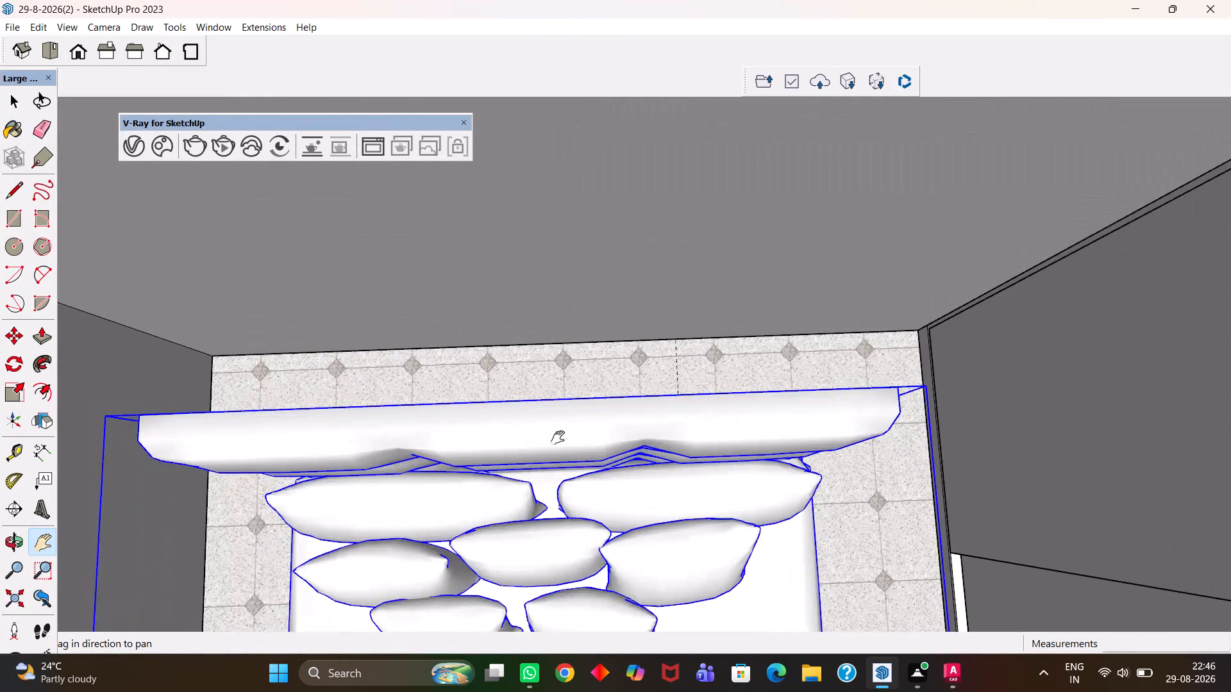
left_click_drag(558, 438, 603, 570)
scroll(599, 547, "up", 5)
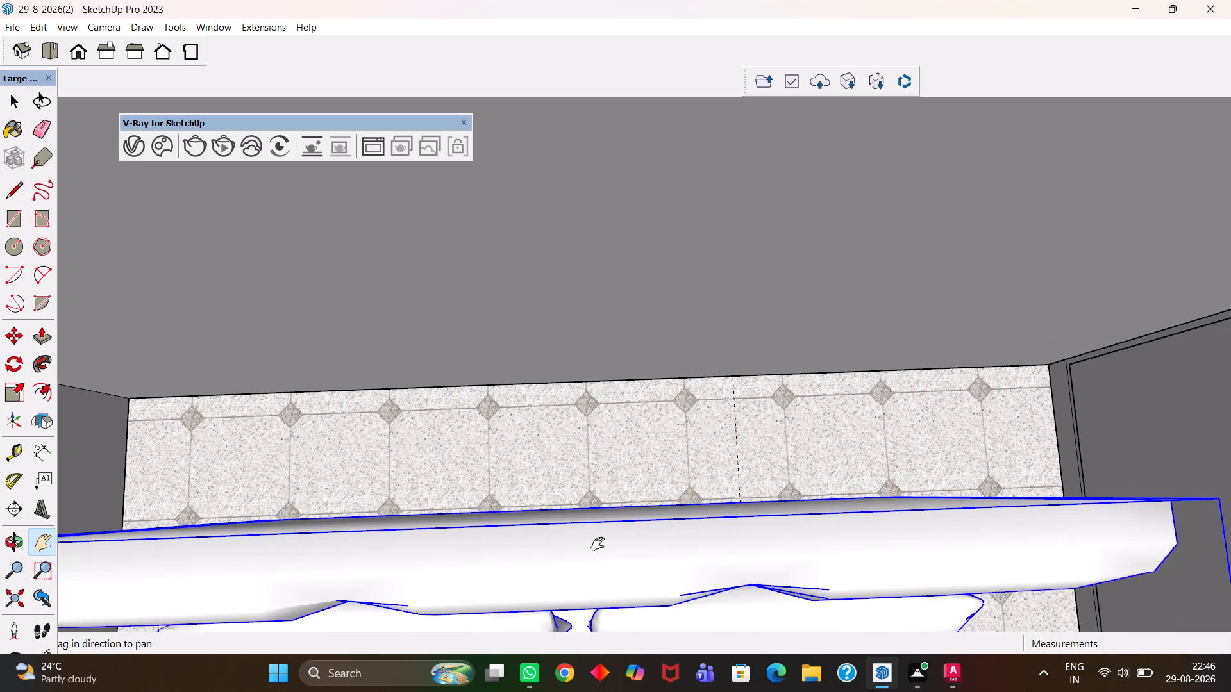
scroll(598, 544, "down", 6)
left_click_drag(610, 569, 582, 462)
scroll(581, 452, "down", 10)
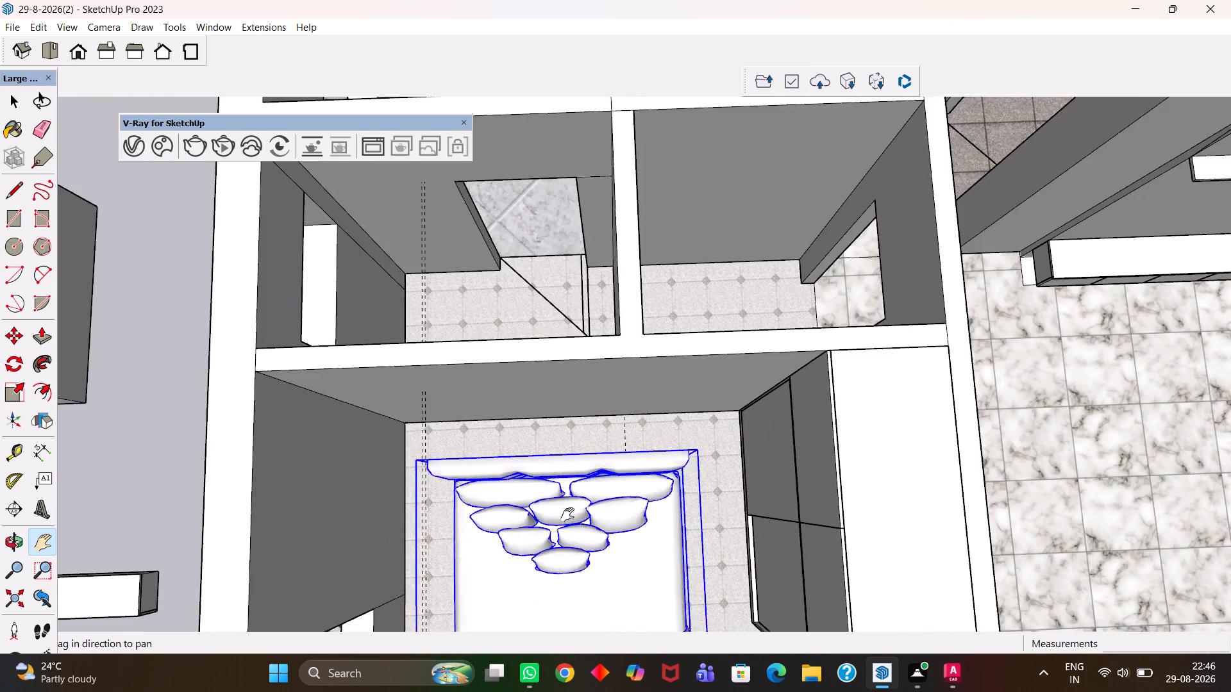
Check the whole bed from above against the window wall, the wardrobe and the doorway.
left_click_drag(567, 515, 548, 380)
scroll(542, 379, "down", 5)
left_click_drag(630, 480, 539, 429)
scroll(515, 425, "up", 5)
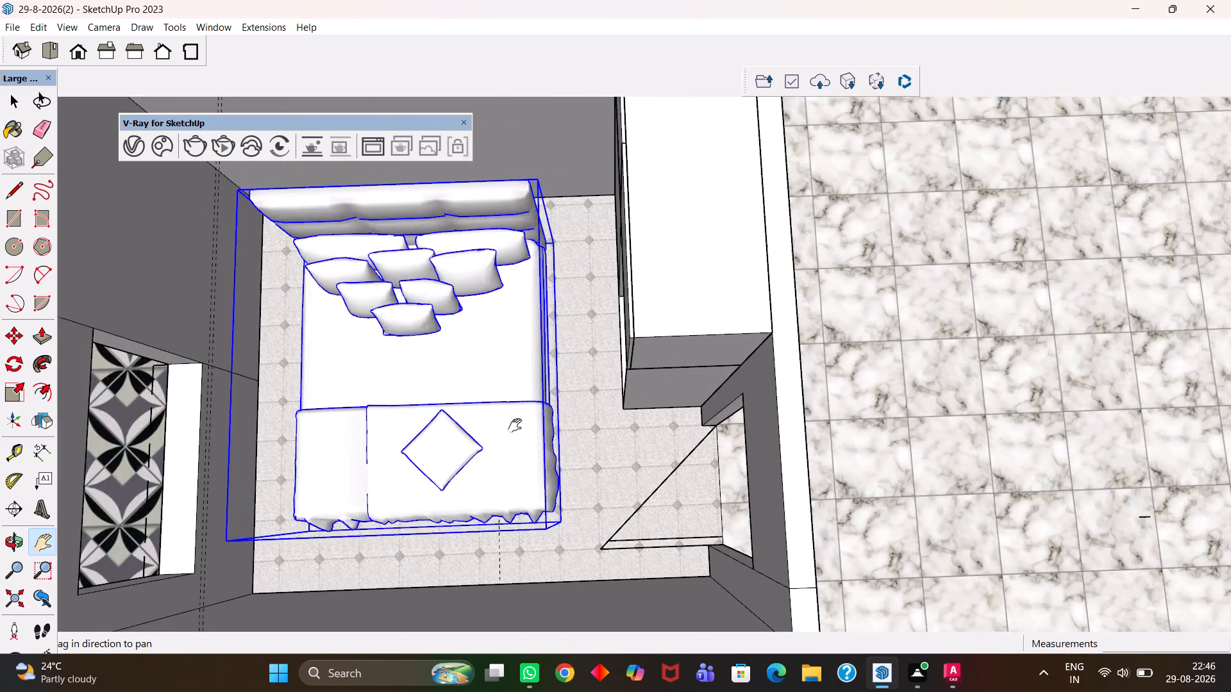
scroll(515, 425, "up", 4)
left_click_drag(478, 412, 559, 498)
scroll(559, 498, "down", 6)
left_click_drag(545, 464, 563, 485)
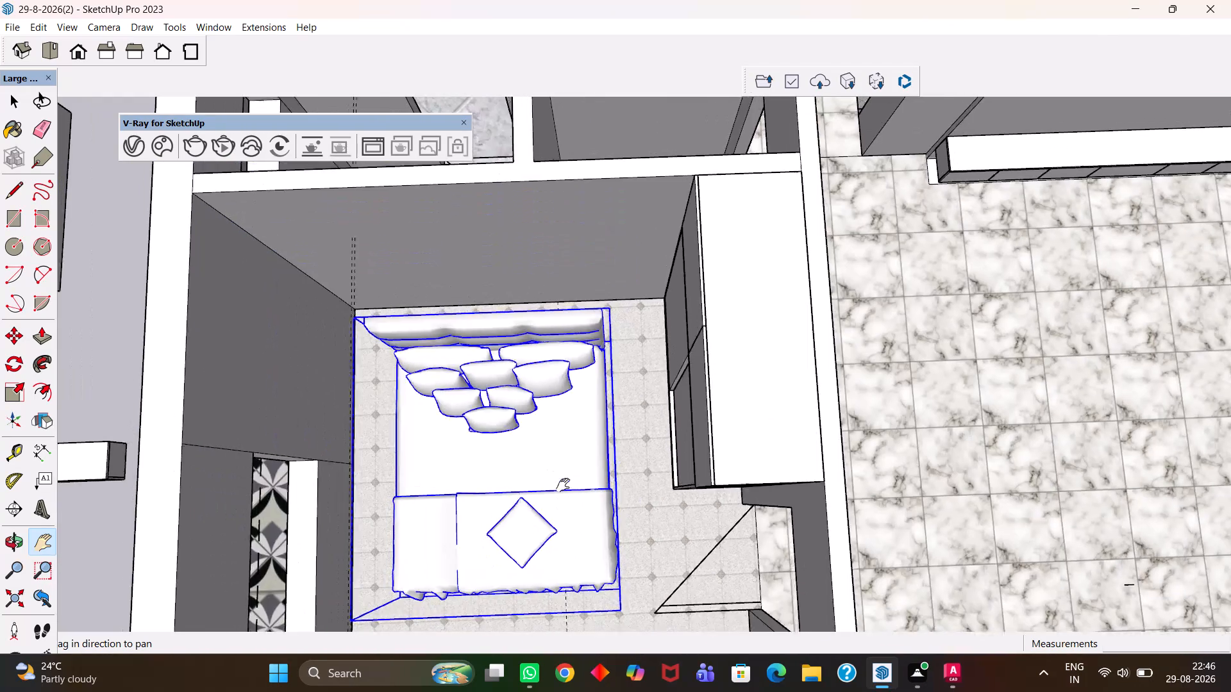
left_click_drag(563, 485, 590, 509)
scroll(593, 508, "up", 3)
scroll(593, 505, "down", 8)
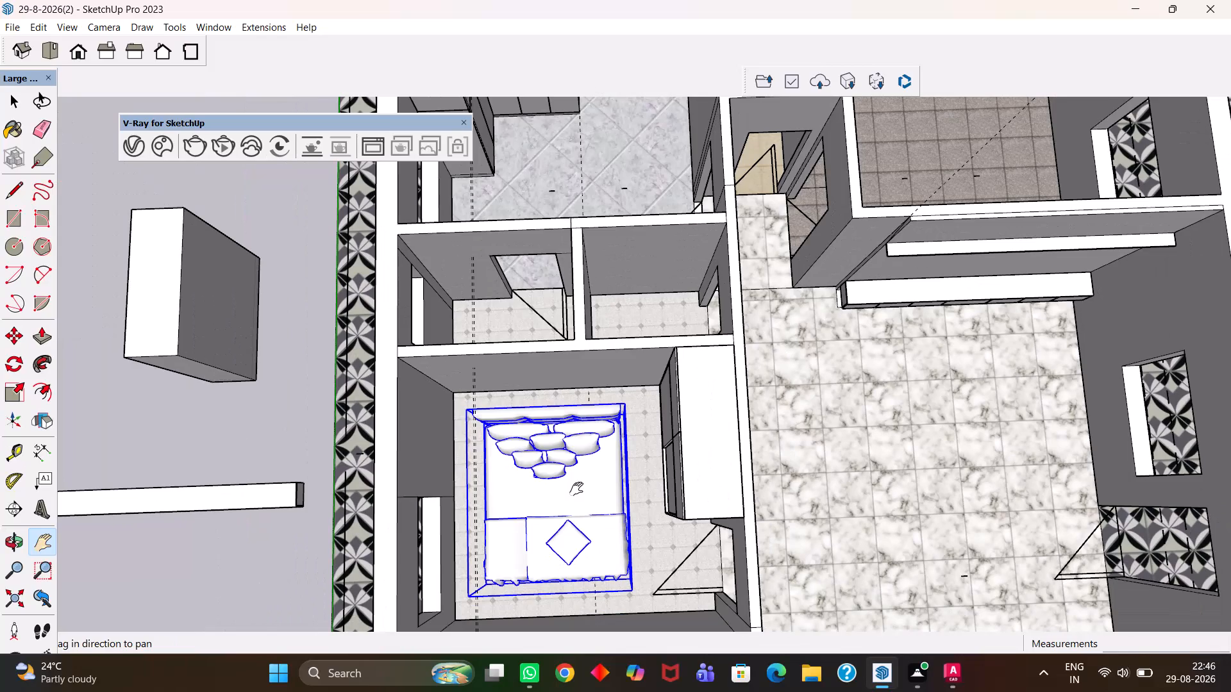
left_click_drag(562, 514, 561, 431)
scroll(561, 431, "up", 4)
scroll(561, 431, "down", 4)
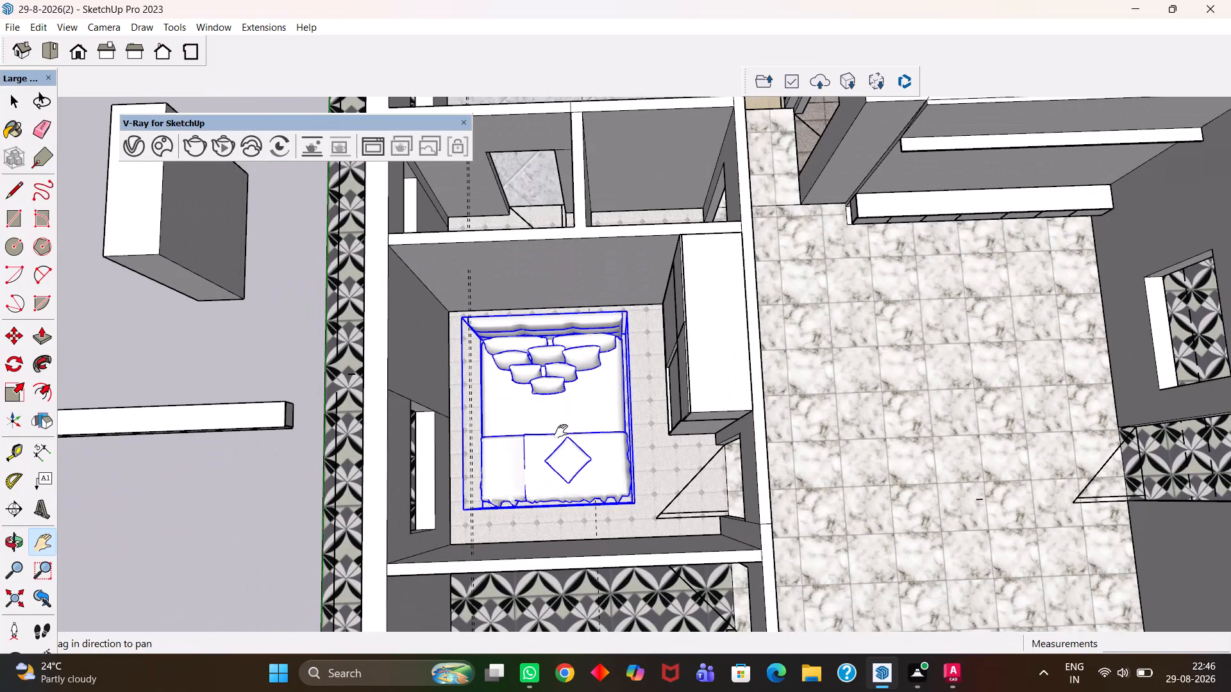
scroll(564, 434, "up", 4)
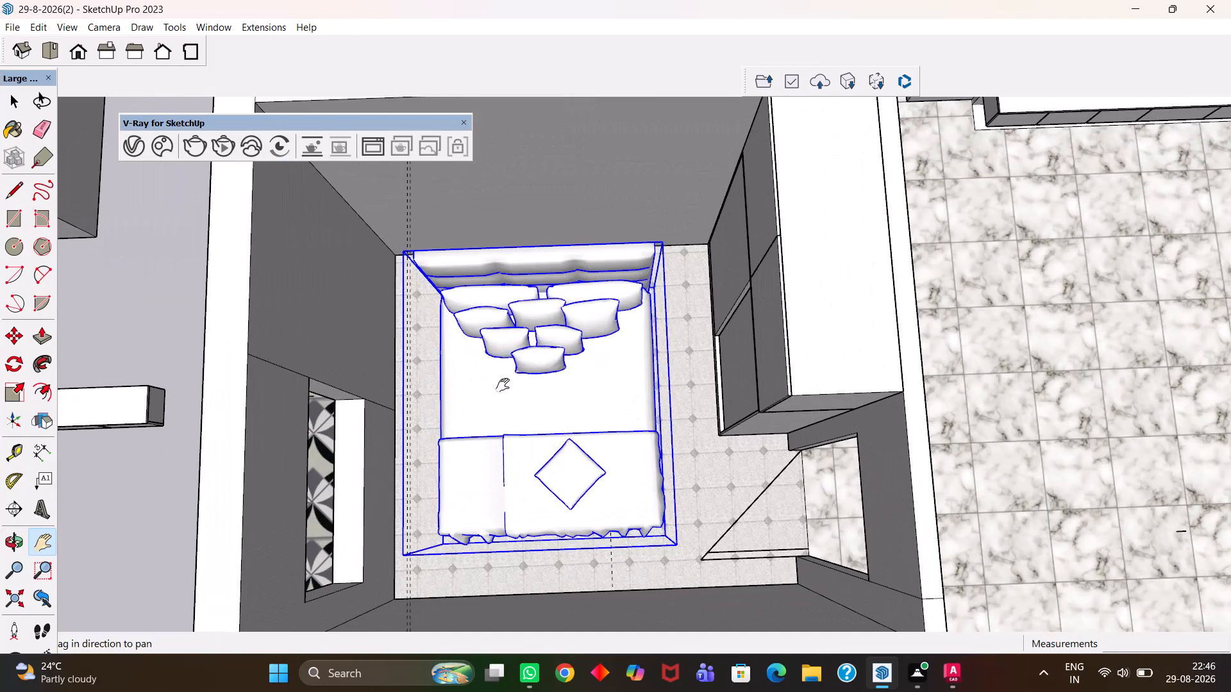
left_click_drag(506, 386, 671, 454)
scroll(689, 475, "up", 4)
scroll(689, 475, "down", 4)
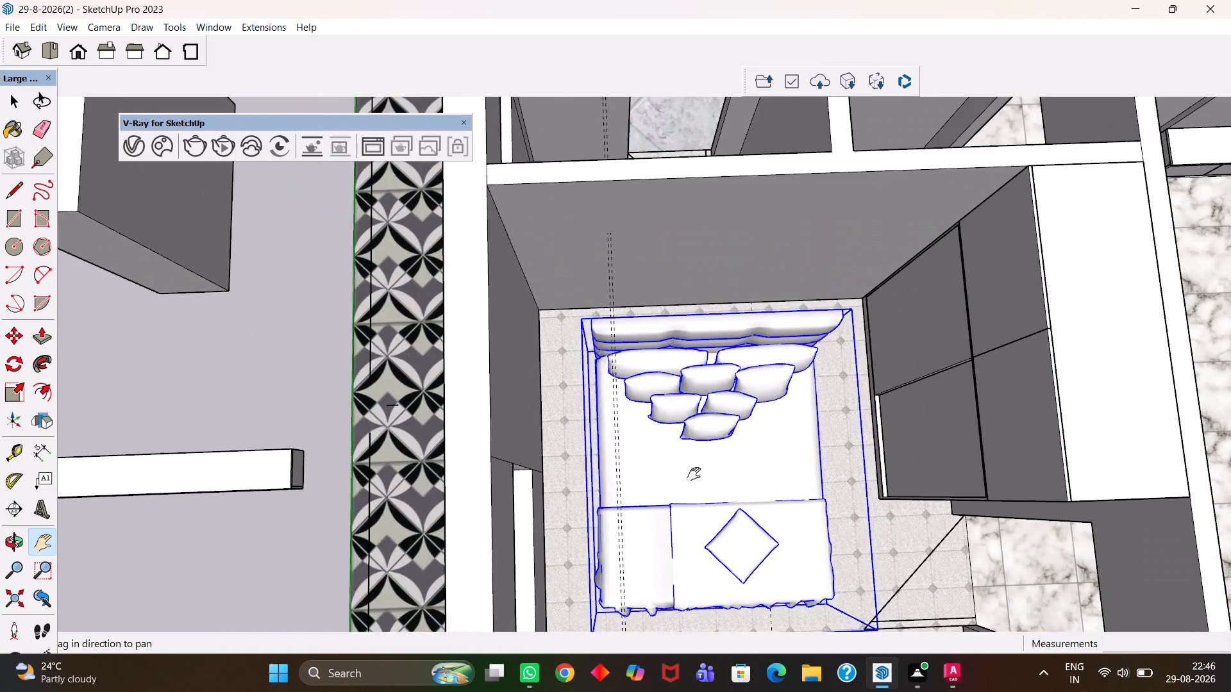
left_click_drag(736, 473, 635, 426)
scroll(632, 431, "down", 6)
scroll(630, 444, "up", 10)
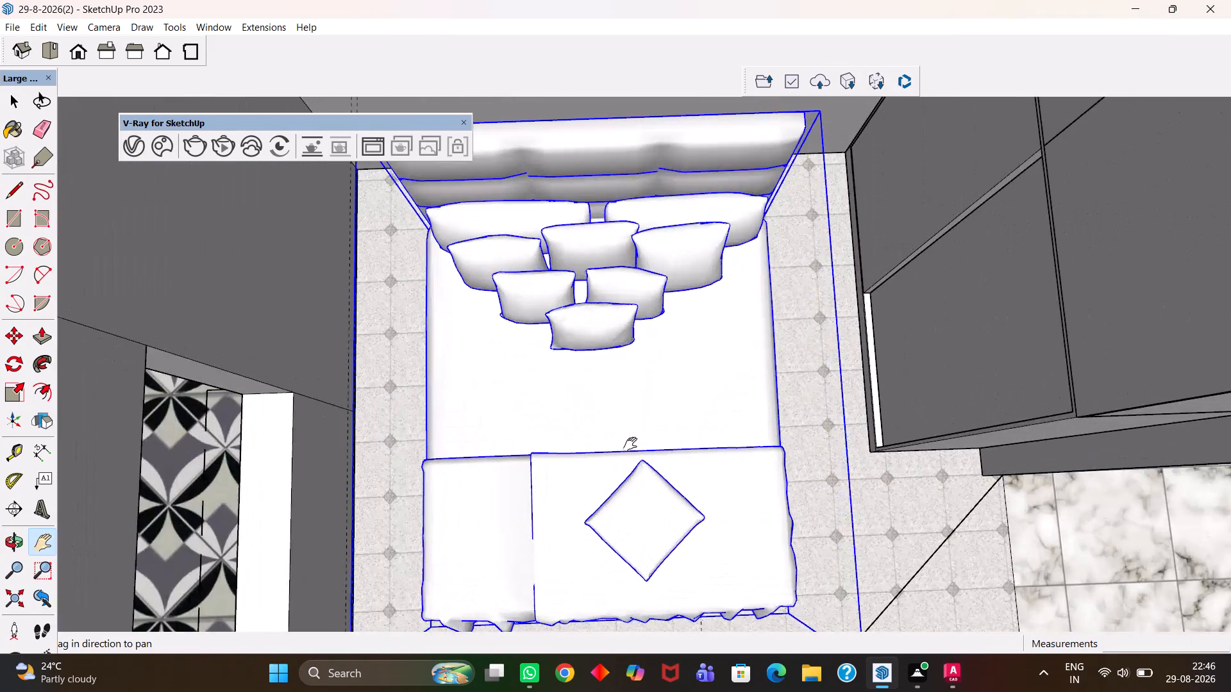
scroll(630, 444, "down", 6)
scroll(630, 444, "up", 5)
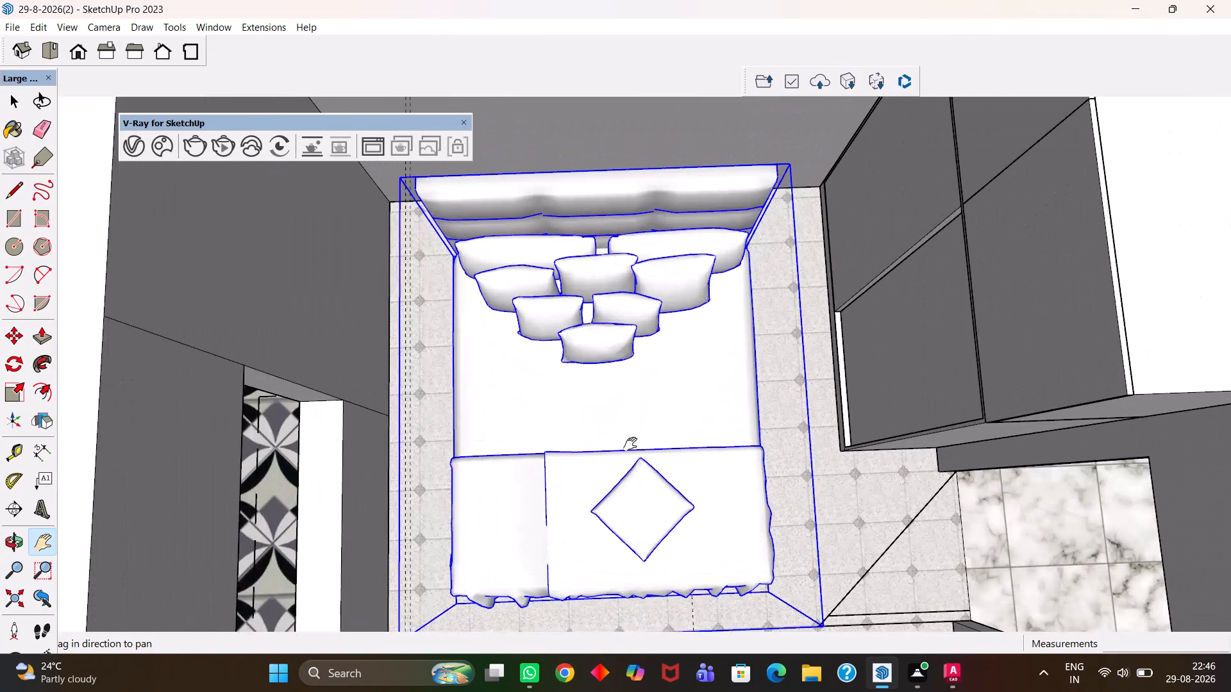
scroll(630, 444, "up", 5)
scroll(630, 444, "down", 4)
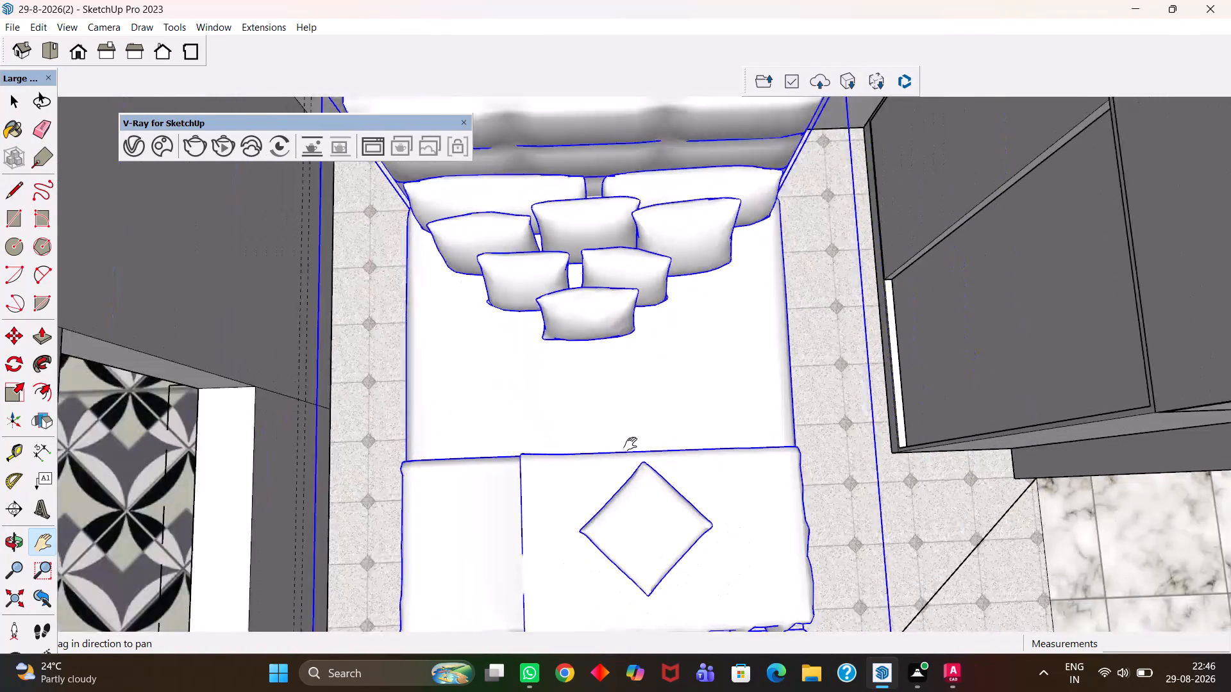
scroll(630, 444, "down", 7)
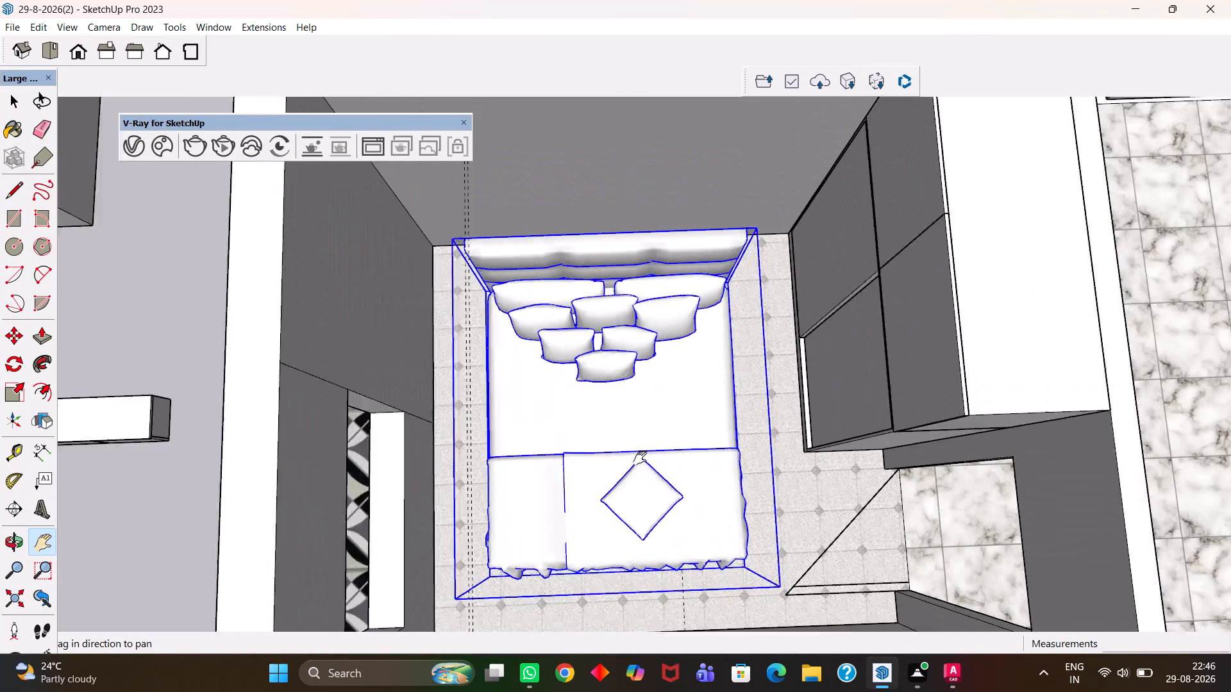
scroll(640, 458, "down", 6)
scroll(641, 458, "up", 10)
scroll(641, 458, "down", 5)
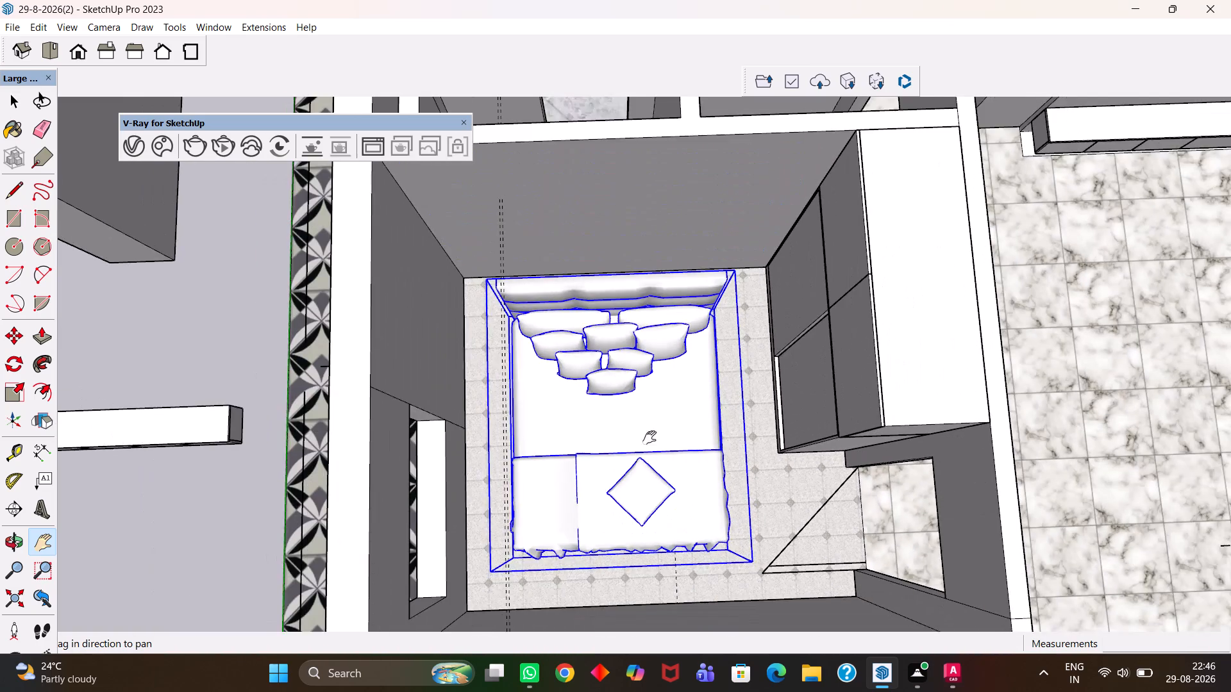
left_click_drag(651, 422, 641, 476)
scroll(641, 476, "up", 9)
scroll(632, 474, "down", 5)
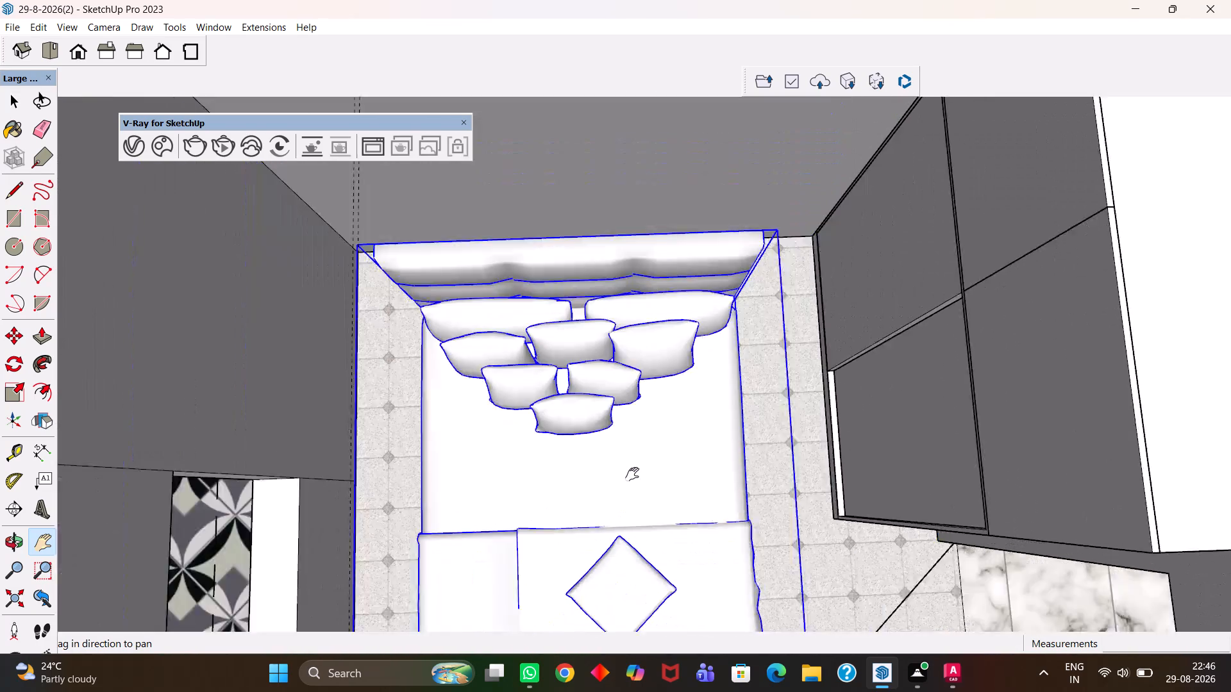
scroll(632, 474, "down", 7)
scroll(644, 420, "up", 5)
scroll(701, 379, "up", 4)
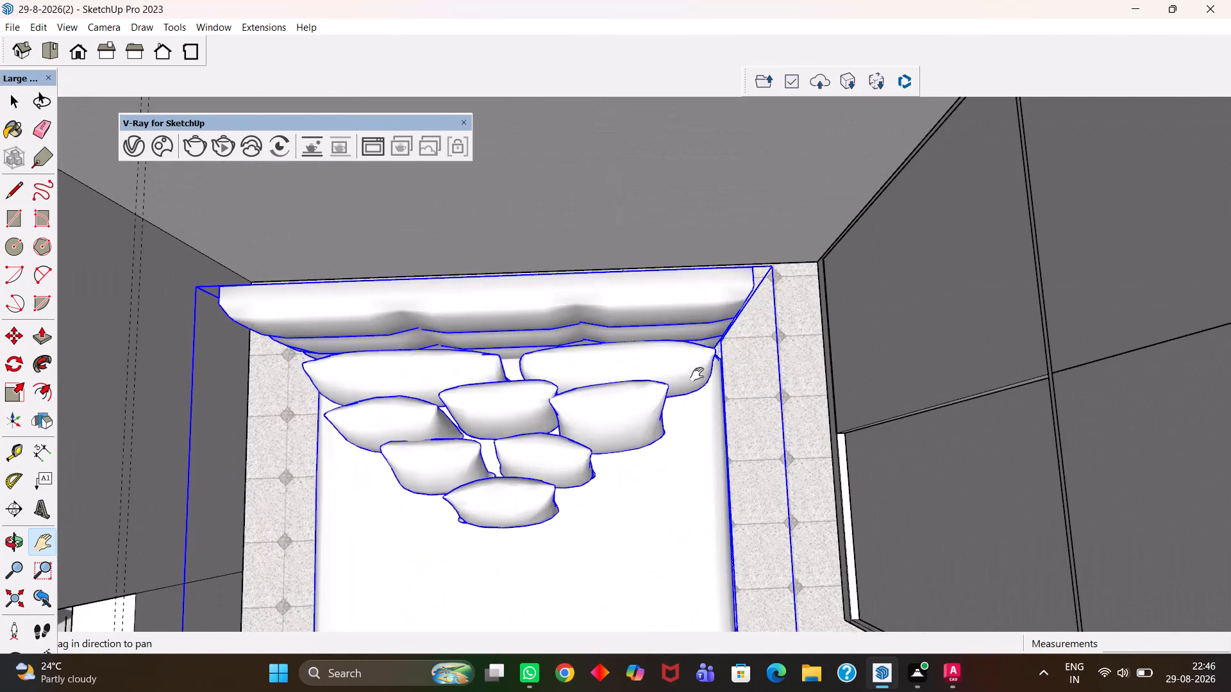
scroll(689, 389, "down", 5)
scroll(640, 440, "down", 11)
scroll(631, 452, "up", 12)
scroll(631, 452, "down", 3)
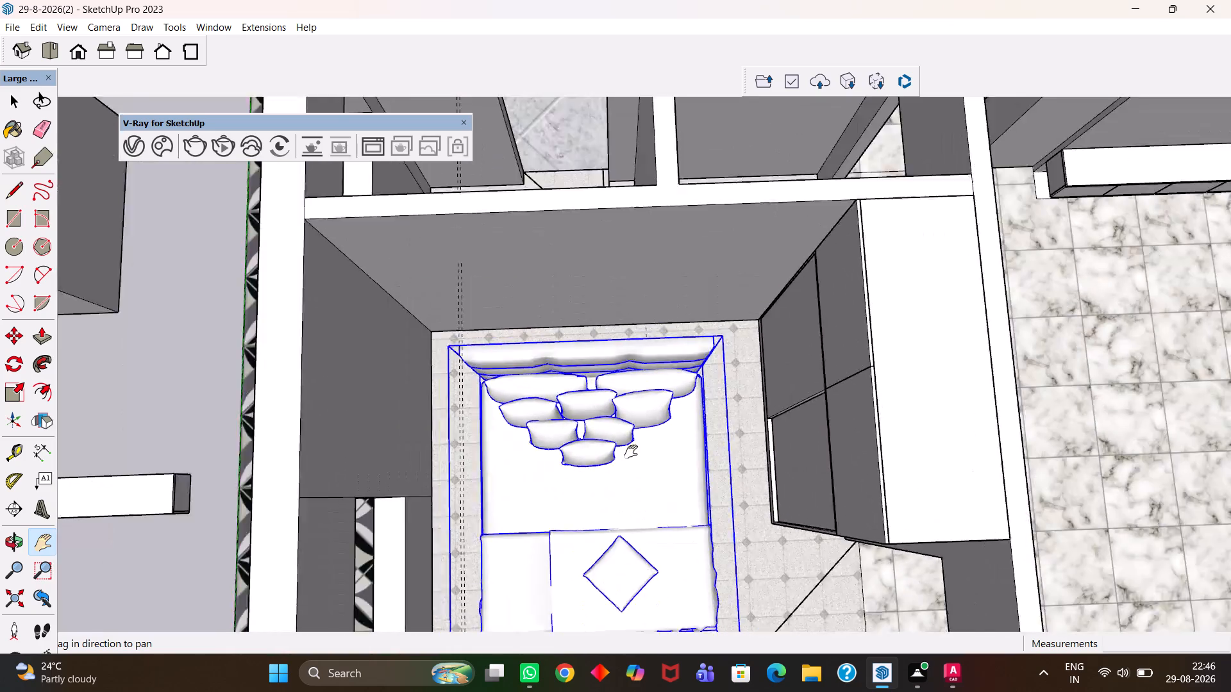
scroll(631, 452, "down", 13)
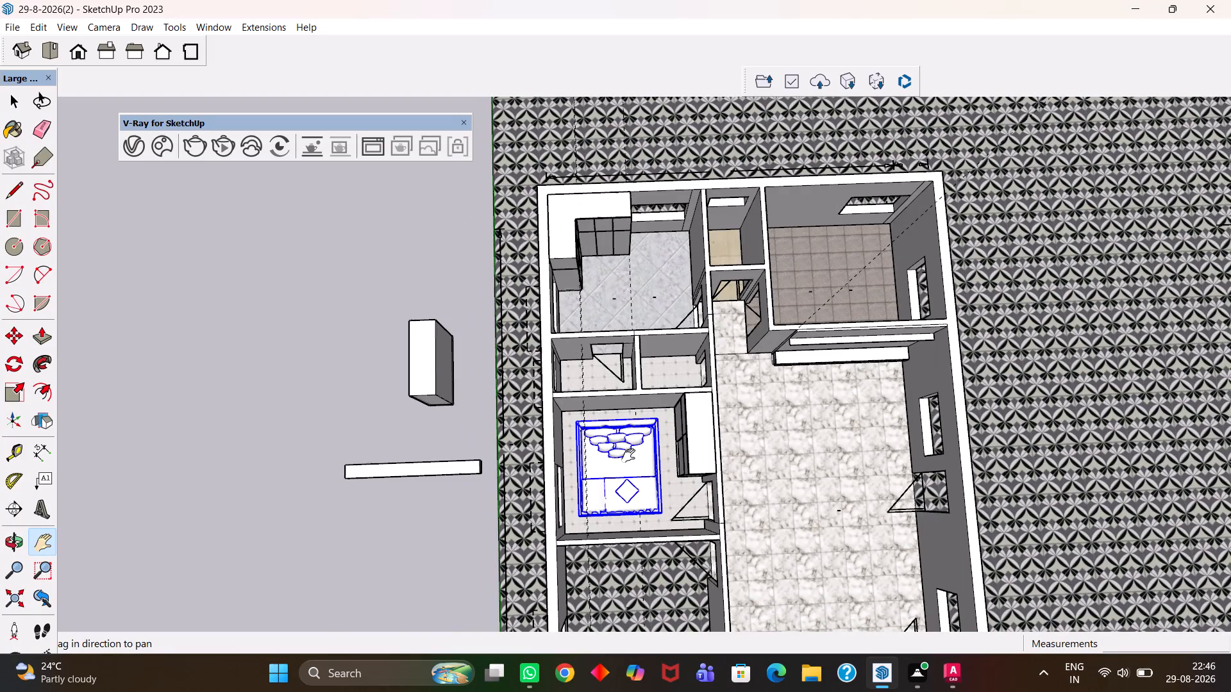
Inspect the bed's pillows and padded headboard up close, including the floor strips along both sides.
scroll(628, 456, "up", 17)
scroll(630, 456, "down", 8)
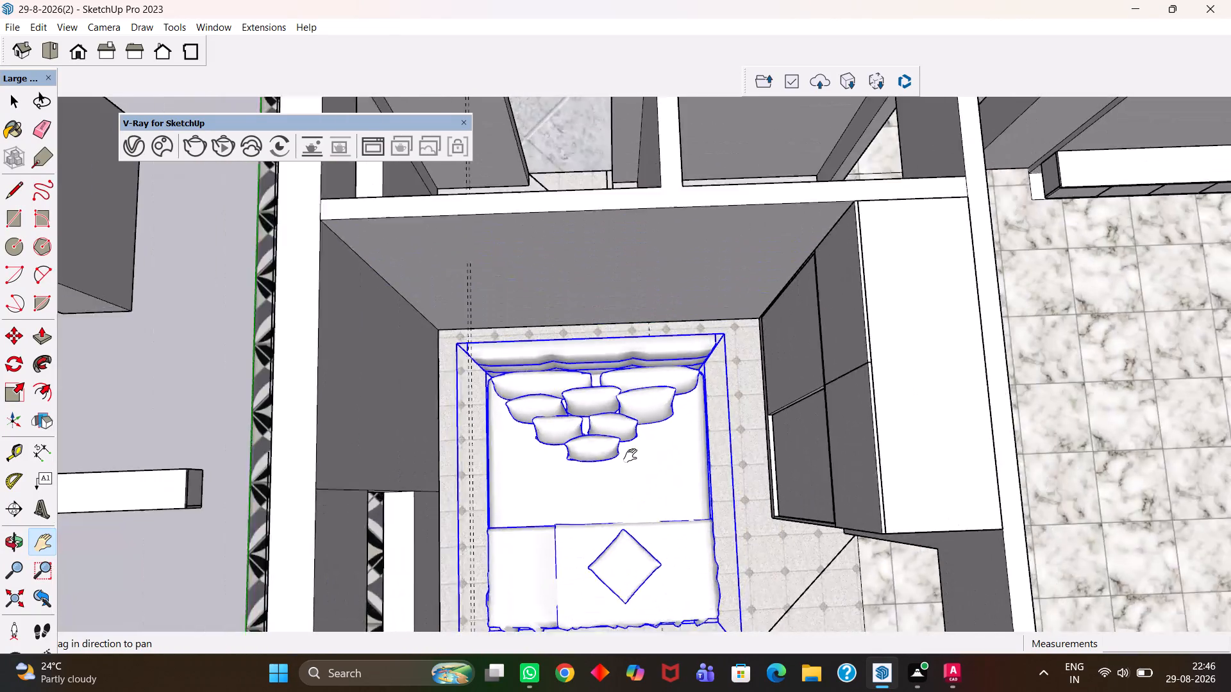
scroll(630, 456, "down", 1)
scroll(630, 456, "up", 2)
scroll(632, 456, "down", 5)
scroll(632, 456, "up", 12)
scroll(632, 456, "down", 6)
scroll(632, 456, "up", 10)
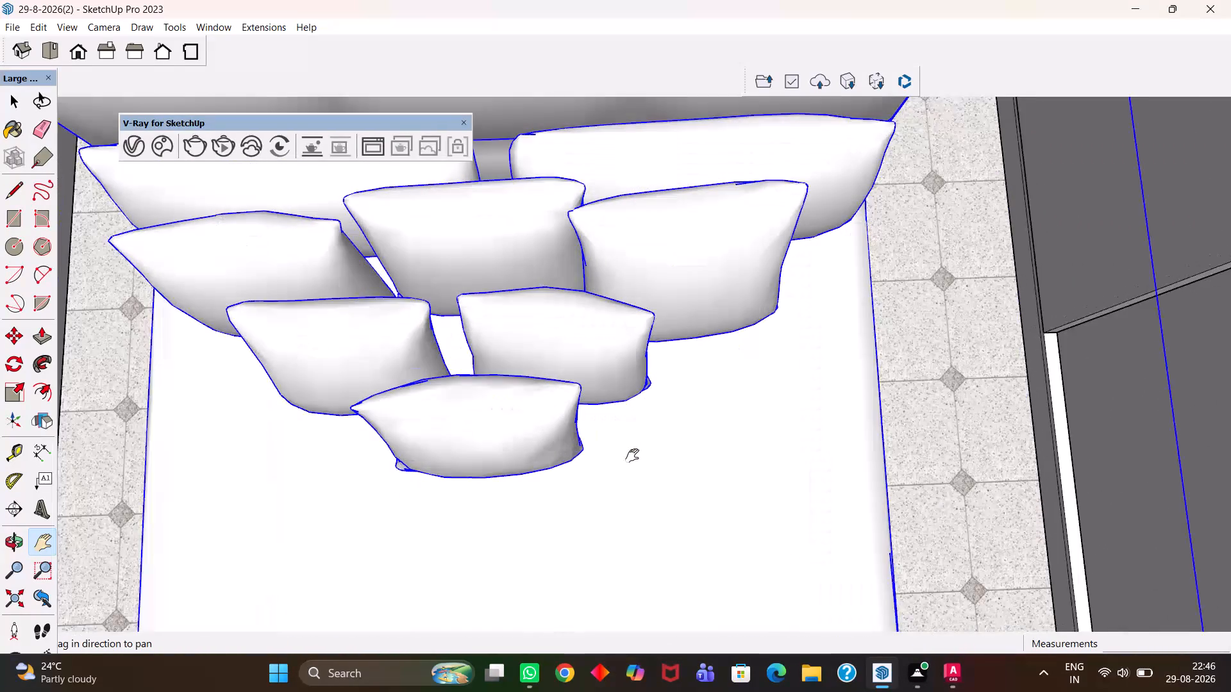
scroll(632, 456, "up", 1)
scroll(632, 456, "down", 5)
scroll(632, 457, "up", 1)
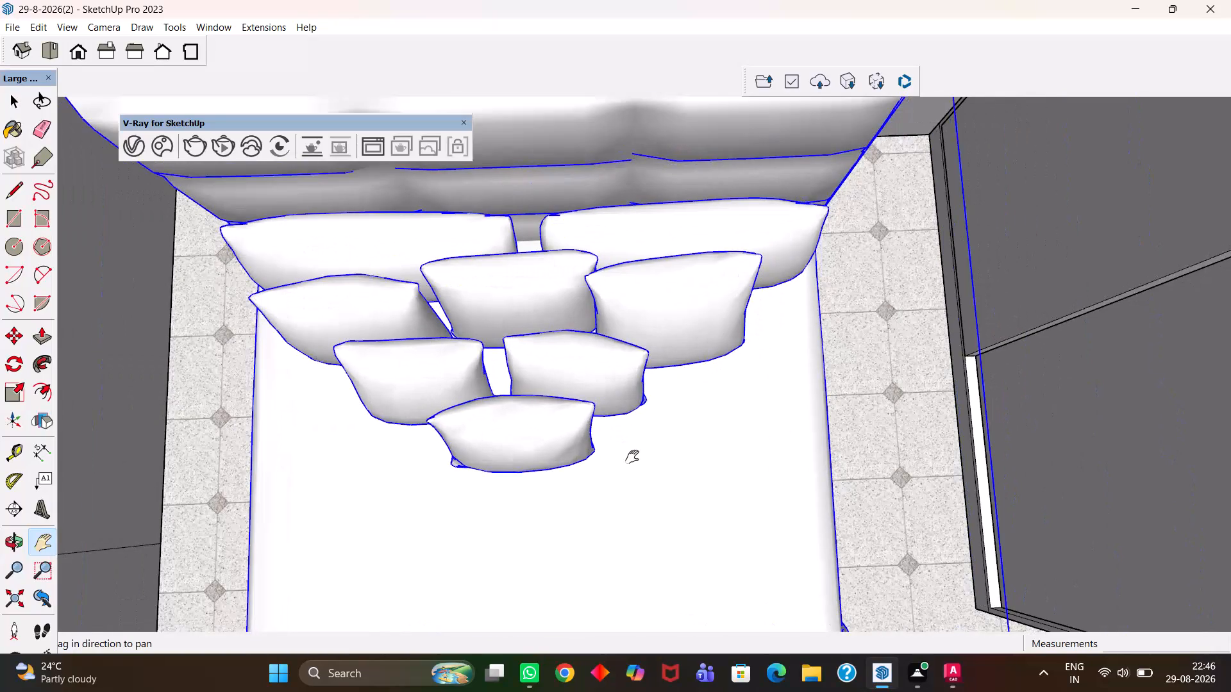
scroll(632, 457, "down", 9)
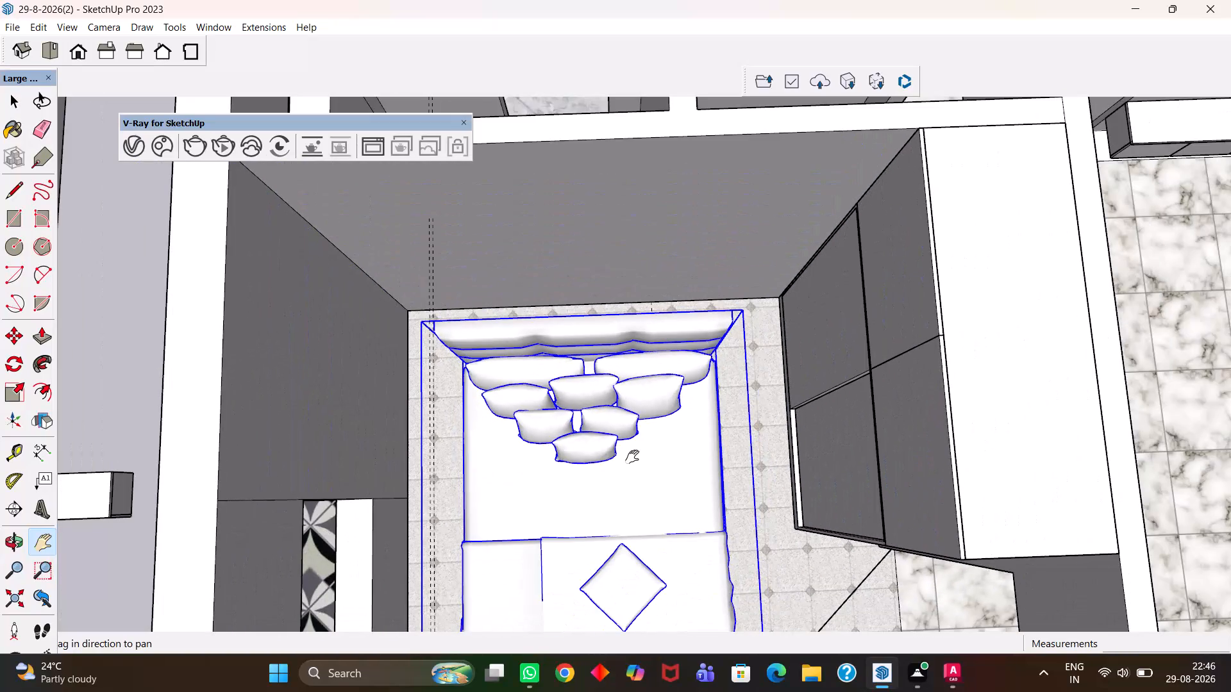
scroll(632, 457, "up", 6)
left_click_drag(639, 451, 526, 438)
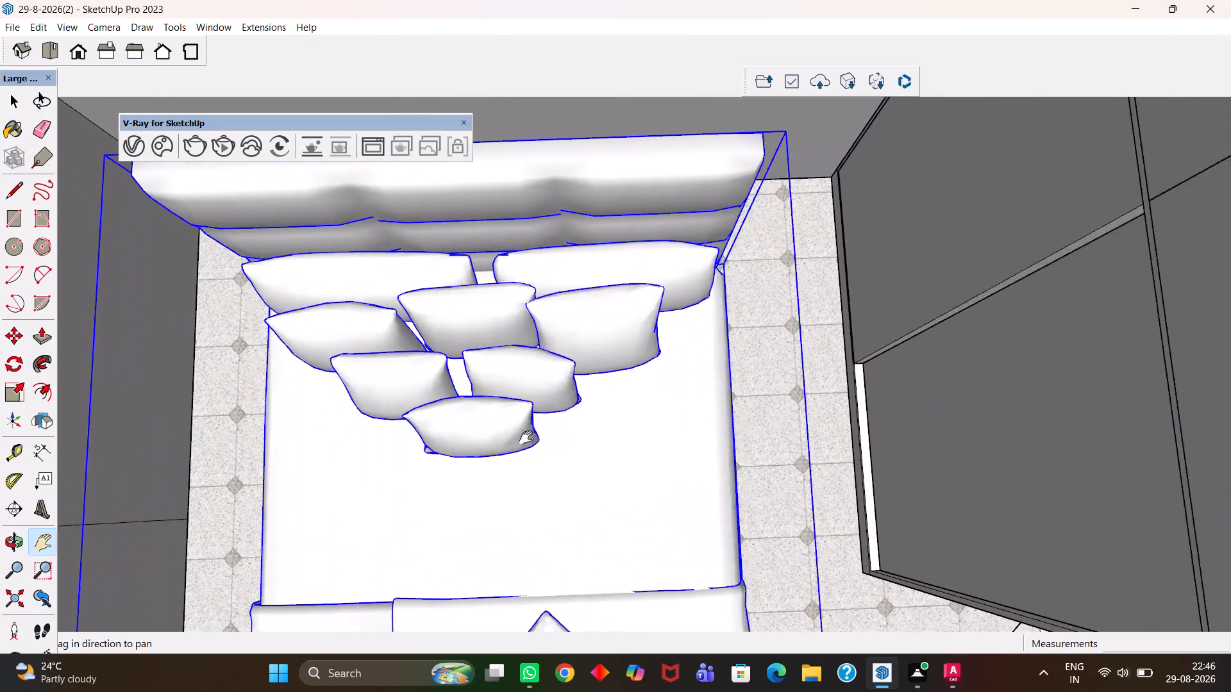
left_click_drag(526, 438, 525, 438)
scroll(522, 437, "down", 4)
scroll(522, 437, "up", 5)
scroll(521, 437, "down", 4)
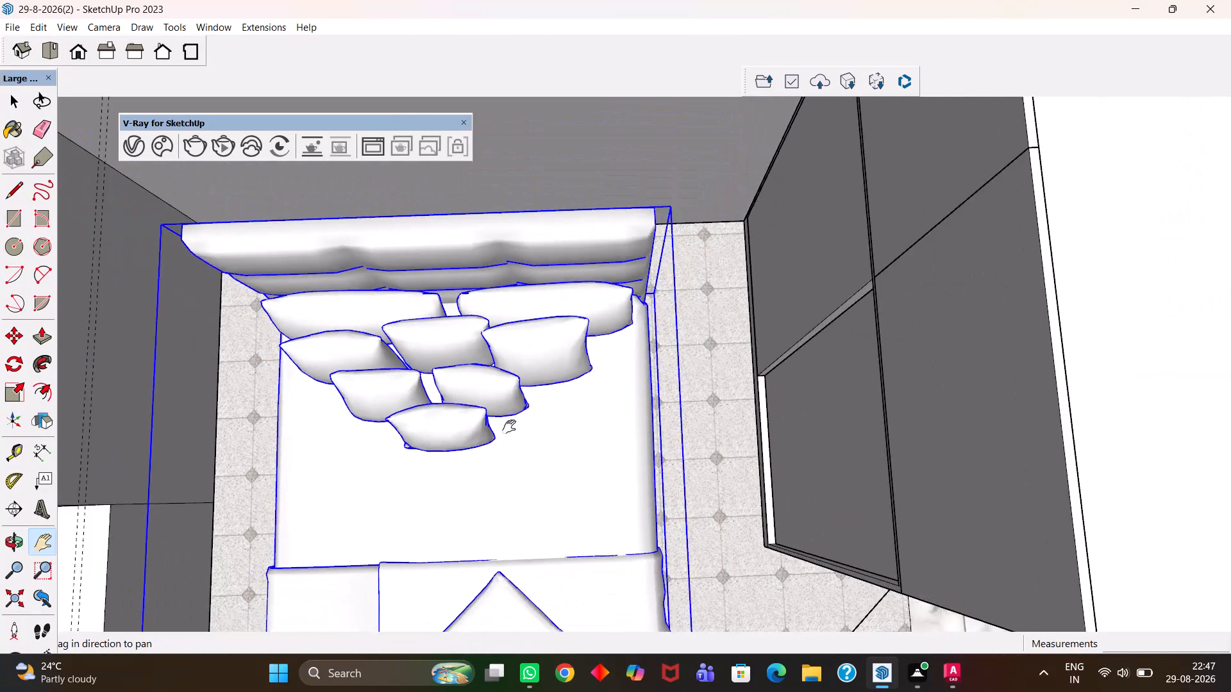
Recheck the gap between the back of the headboard and the wall from above.
left_click_drag(509, 427, 646, 504)
left_click_drag(613, 410, 670, 529)
scroll(669, 528, "up", 4)
left_click_drag(658, 492, 674, 561)
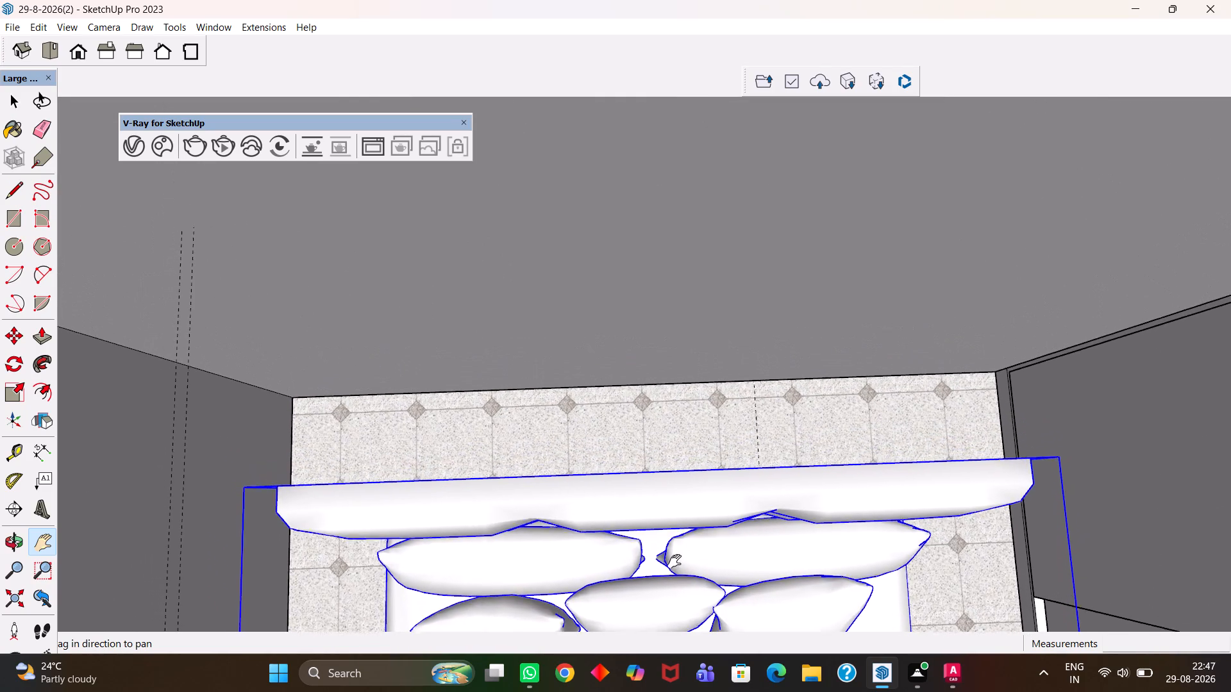
left_click_drag(674, 561, 670, 589)
middle_click_drag(654, 552, 657, 564)
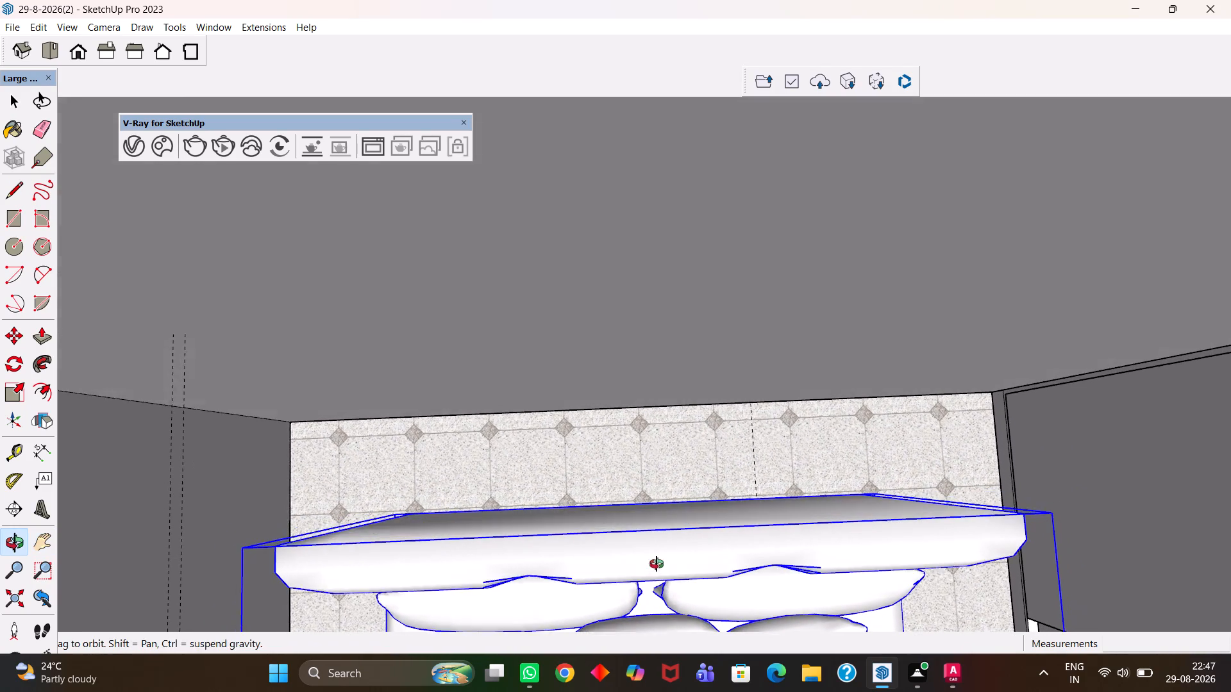
middle_click_drag(657, 564, 658, 569)
left_click_drag(647, 573, 624, 518)
scroll(623, 514, "down", 4)
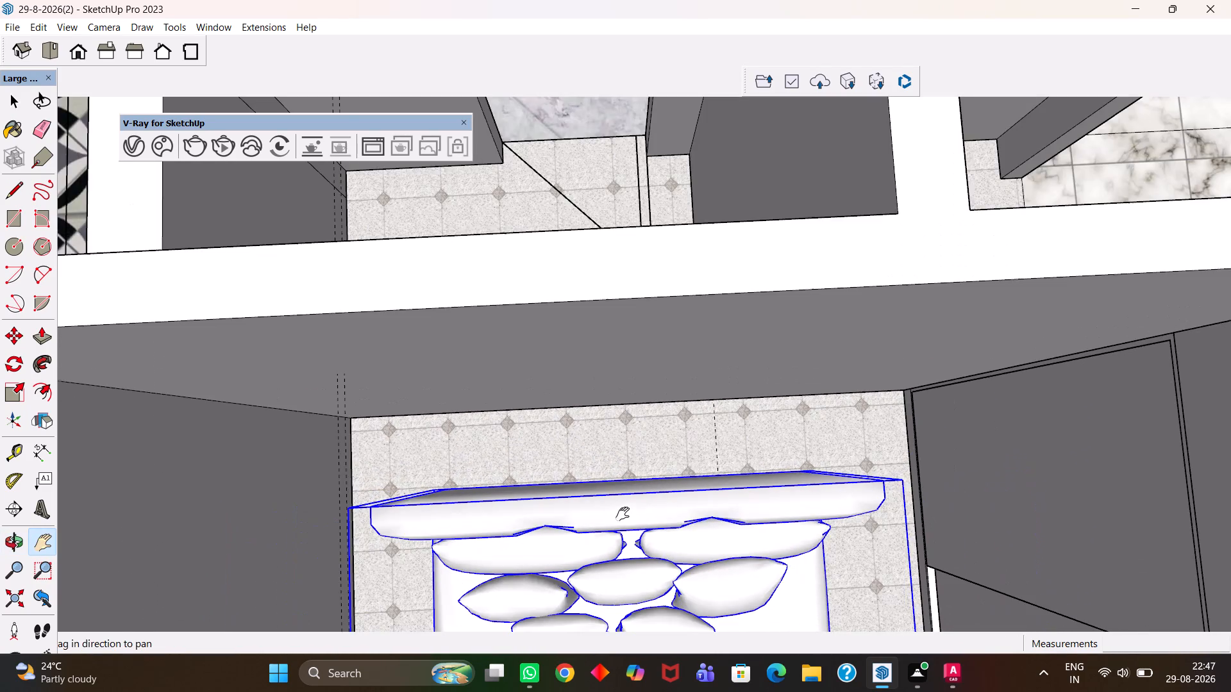
Inspect the blanket's hem at the bed's foot end and the floor space towards the wall and the doorway.
left_click_drag(648, 541, 608, 346)
scroll(596, 367, "down", 5)
left_click_drag(601, 465, 576, 350)
scroll(594, 397, "up", 5)
scroll(594, 397, "down", 5)
left_click_drag(527, 437, 658, 446)
left_click_drag(692, 433, 376, 416)
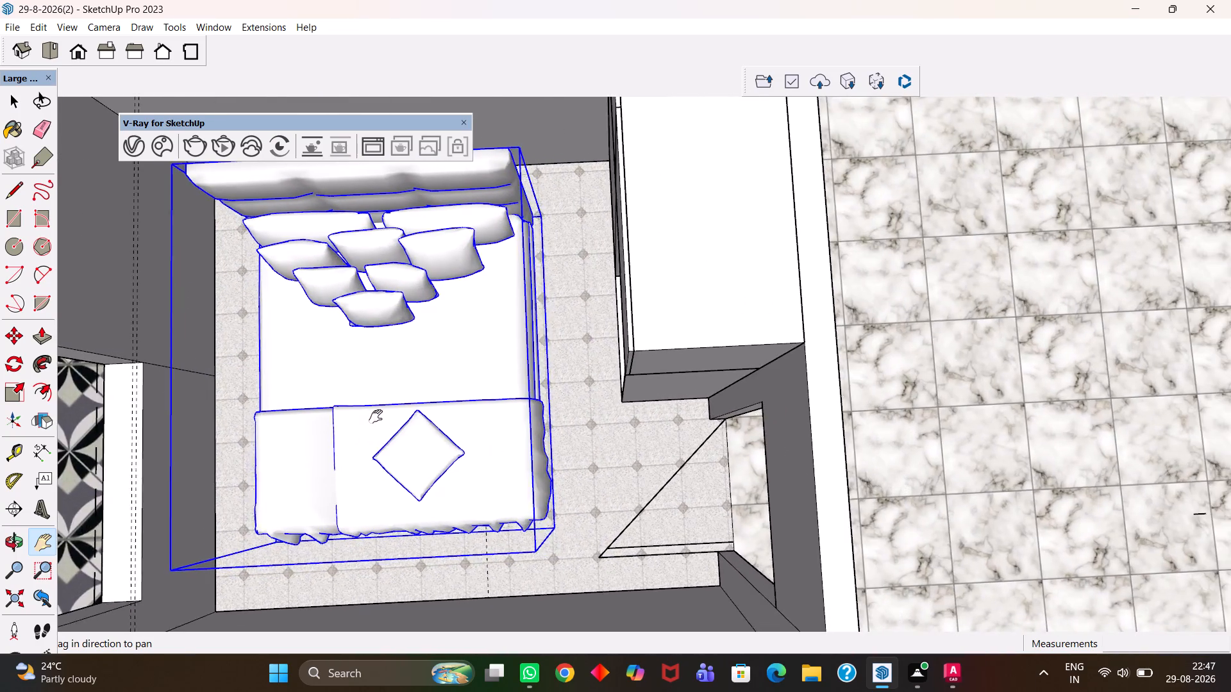
left_click_drag(376, 416, 547, 424)
scroll(569, 480, "up", 4)
left_click_drag(577, 489, 541, 390)
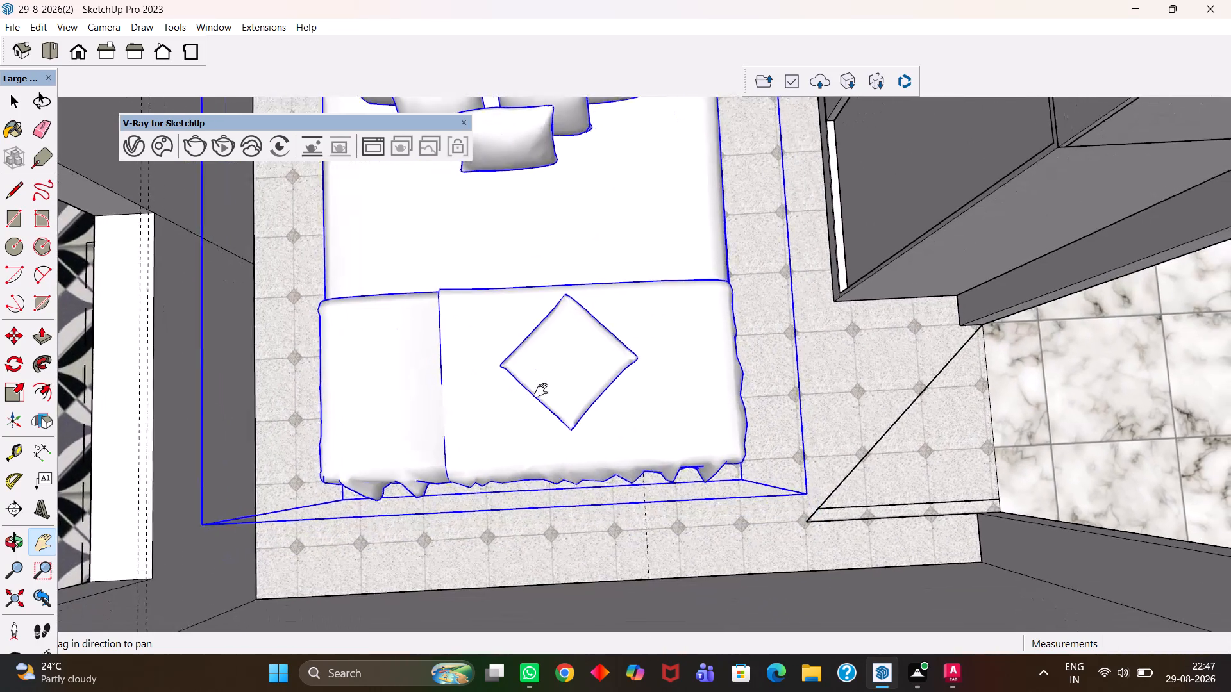
left_click_drag(541, 390, 539, 387)
scroll(540, 433, "up", 5)
middle_click_drag(546, 452, 439, 379)
scroll(526, 421, "up", 1)
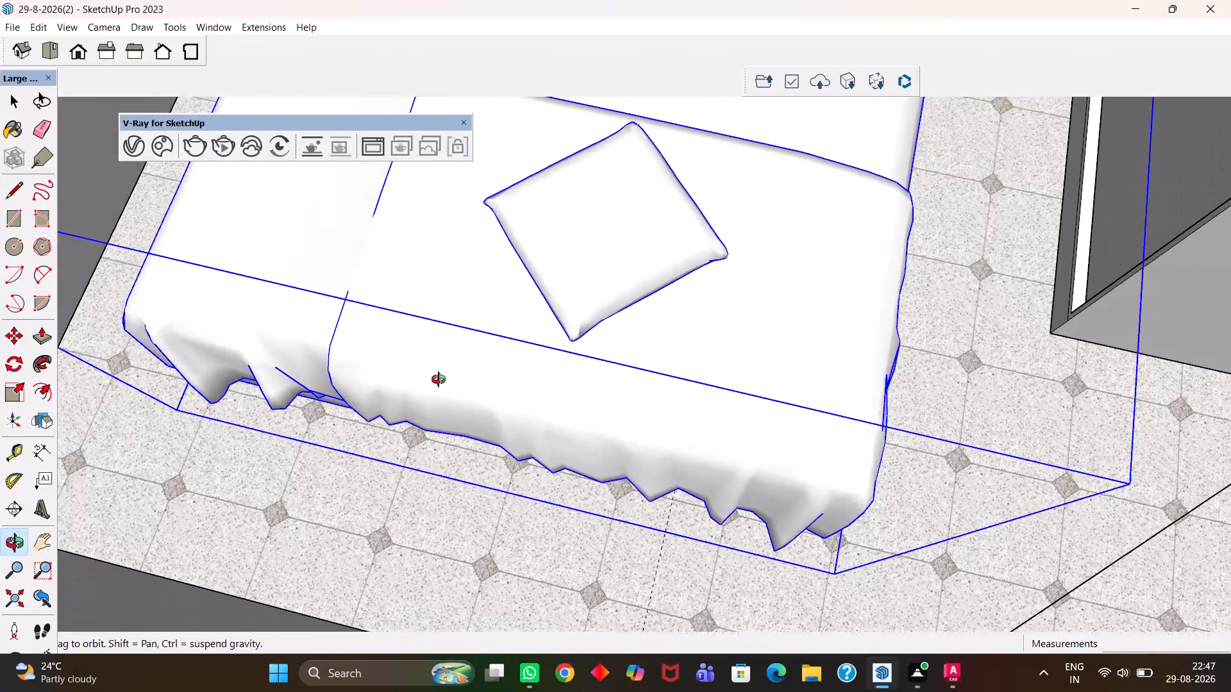
middle_click_drag(439, 379, 429, 379)
scroll(596, 425, "down", 4)
middle_click_drag(509, 368, 549, 478)
scroll(539, 458, "up", 1)
left_click_drag(607, 267, 603, 453)
left_click_drag(575, 285, 575, 324)
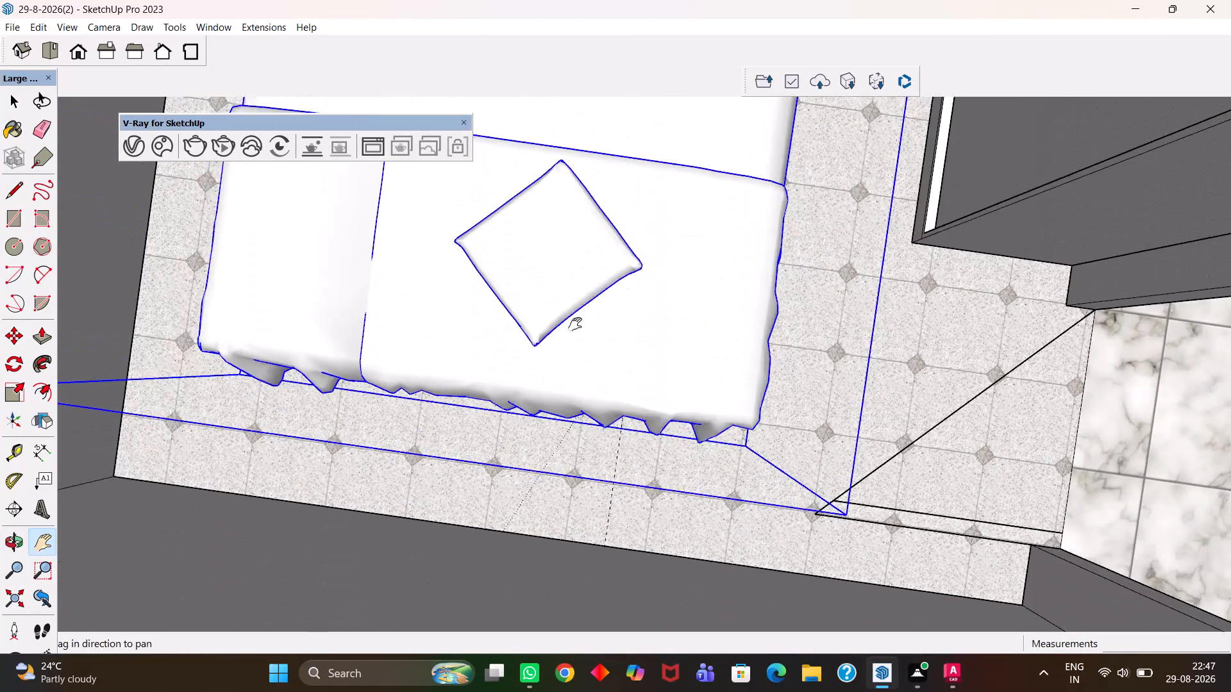
left_click_drag(575, 324, 572, 395)
scroll(551, 427, "down", 9)
scroll(500, 434, "up", 1)
Review the whole bed from above, squared to the view, against the surrounding walls and wardrobe.
middle_click_drag(502, 437, 582, 415)
scroll(582, 409, "down", 11)
scroll(501, 419, "up", 1)
middle_click_drag(501, 419, 507, 424)
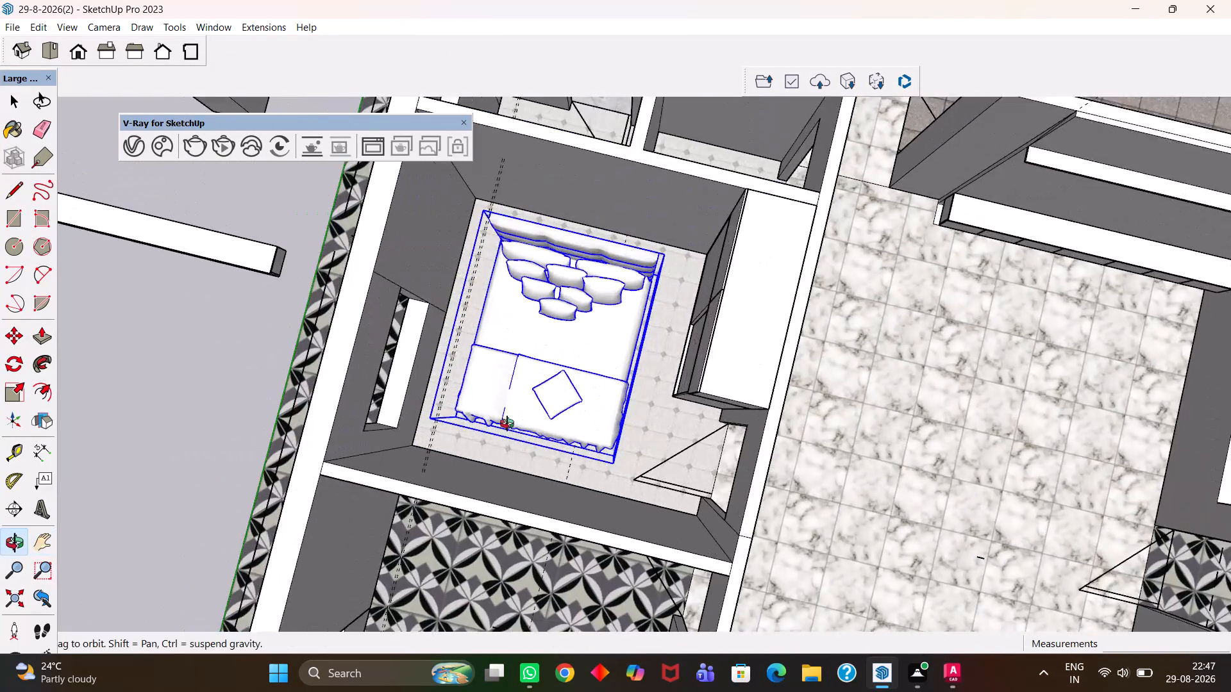
middle_click_drag(507, 424, 587, 406)
scroll(587, 406, "up", 8)
left_click_drag(510, 338, 596, 409)
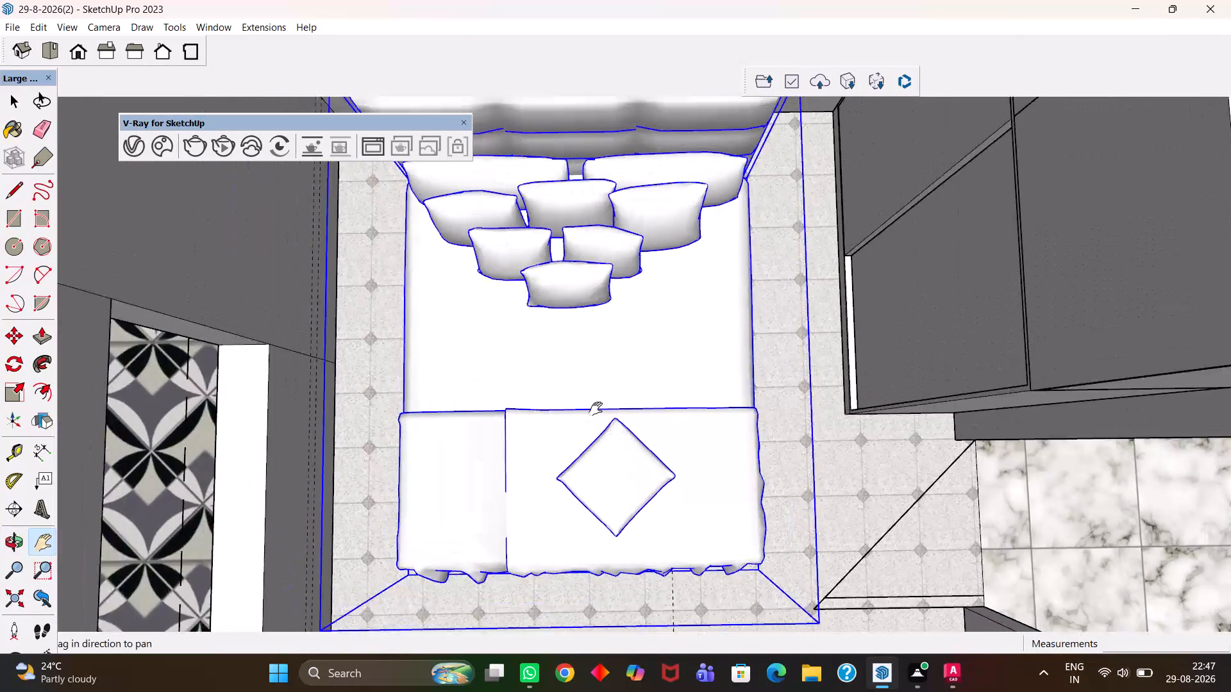
Check the headboard's top edge and the floor gap between the headboard and the wall behind it from above.
left_click_drag(596, 409, 811, 477)
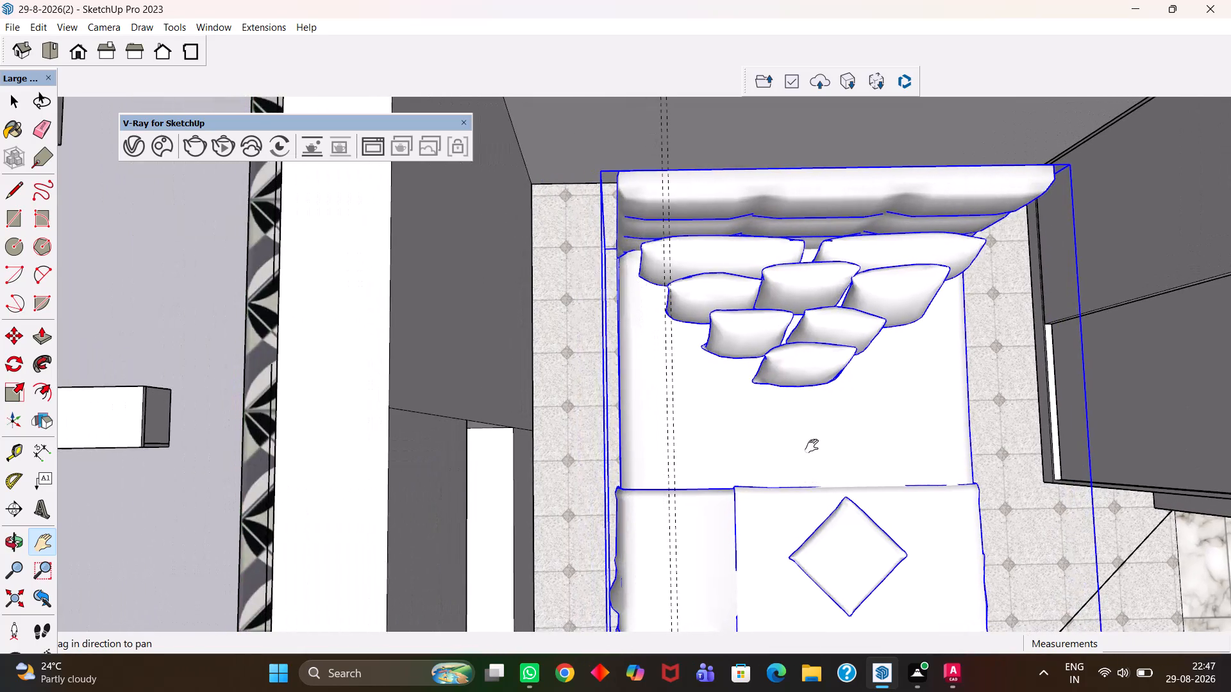
left_click_drag(814, 429, 592, 432)
scroll(571, 378, "down", 3)
left_click_drag(570, 337, 570, 475)
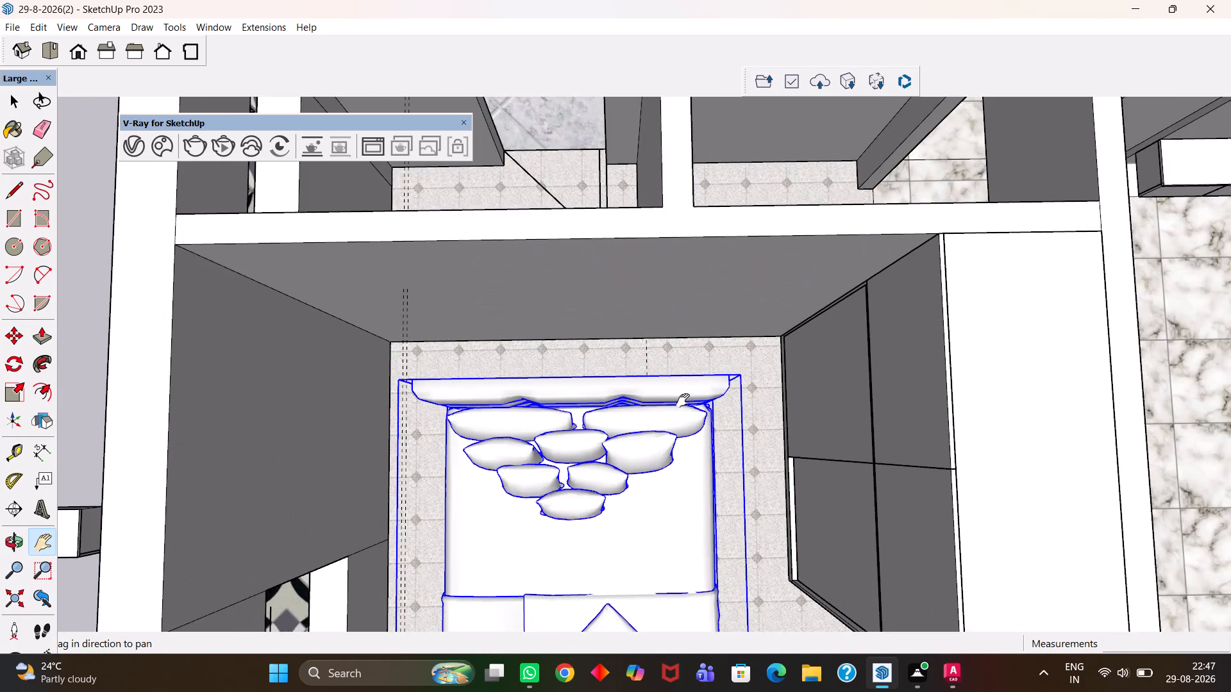
scroll(683, 400, "up", 5)
scroll(587, 402, "up", 3)
middle_click_drag(562, 400, 582, 456)
scroll(561, 406, "up", 1)
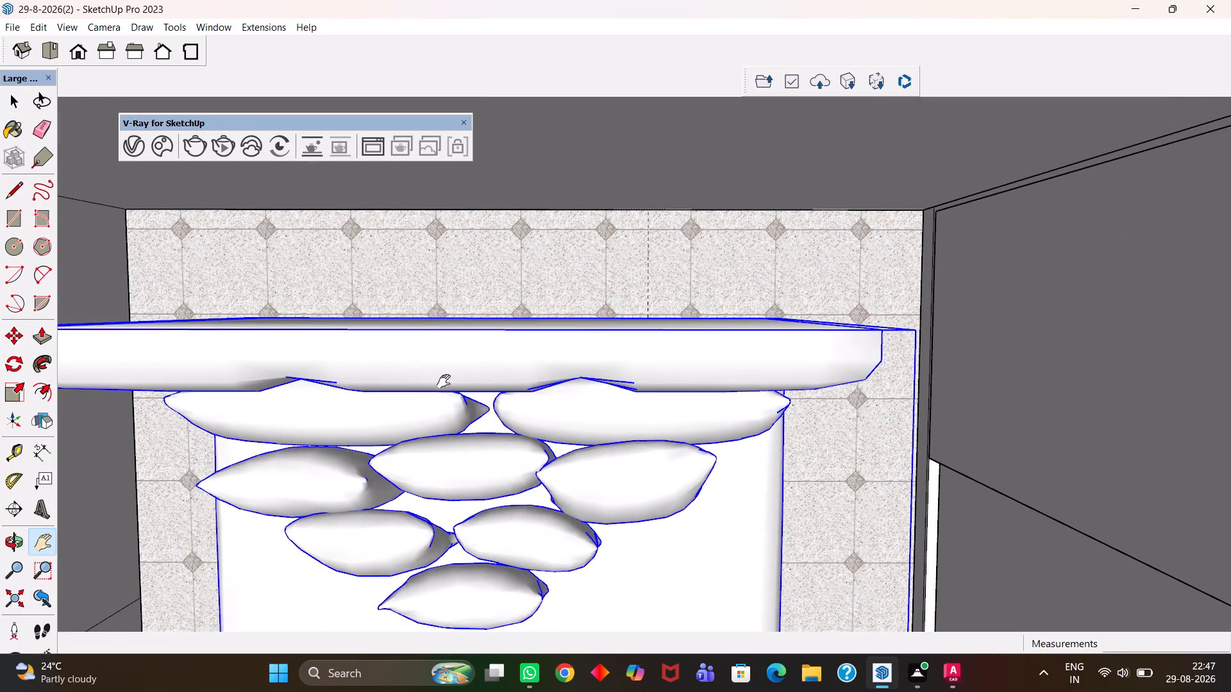
scroll(445, 383, "up", 1)
middle_click_drag(461, 396, 473, 417)
scroll(569, 430, "up", 1)
scroll(569, 432, "down", 2)
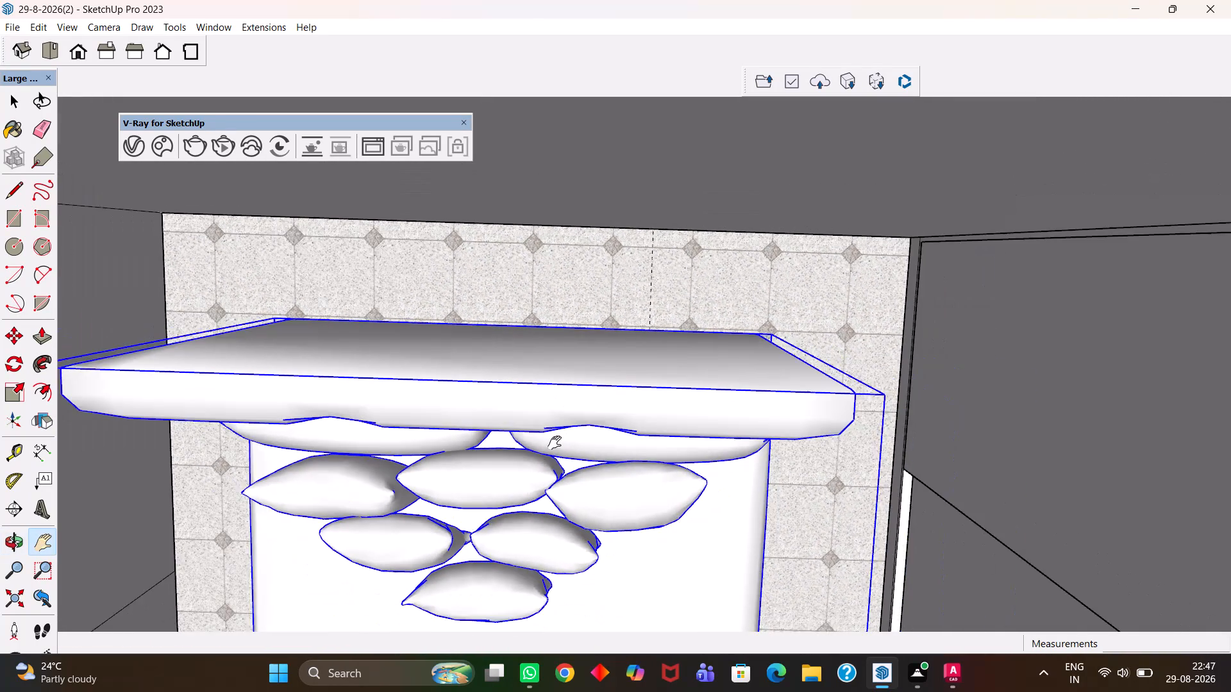
Examine the bed from foot to pillows, including the floor strips towards the window wall and the wardrobe.
scroll(555, 443, "down", 6)
left_click_drag(564, 495, 512, 217)
scroll(511, 270, "down", 4)
middle_click_drag(483, 355, 547, 252)
scroll(488, 345, "up", 1)
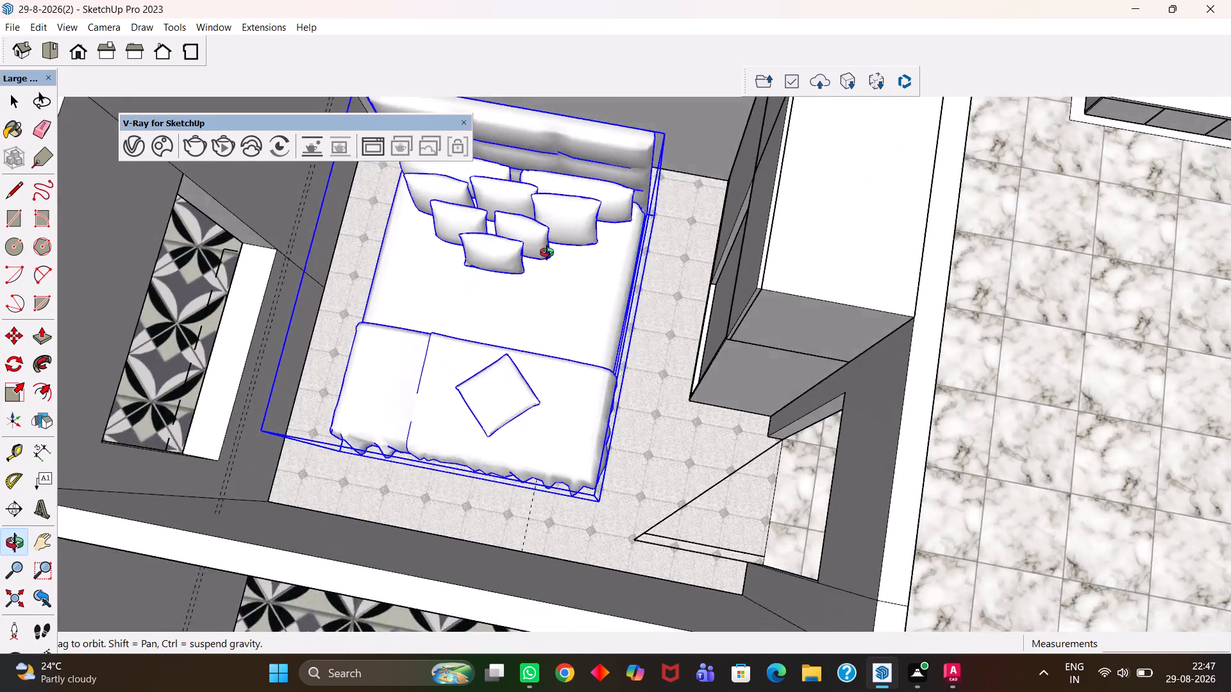
middle_click_drag(547, 252, 599, 278)
scroll(515, 316, "up", 4)
left_click_drag(476, 327, 649, 441)
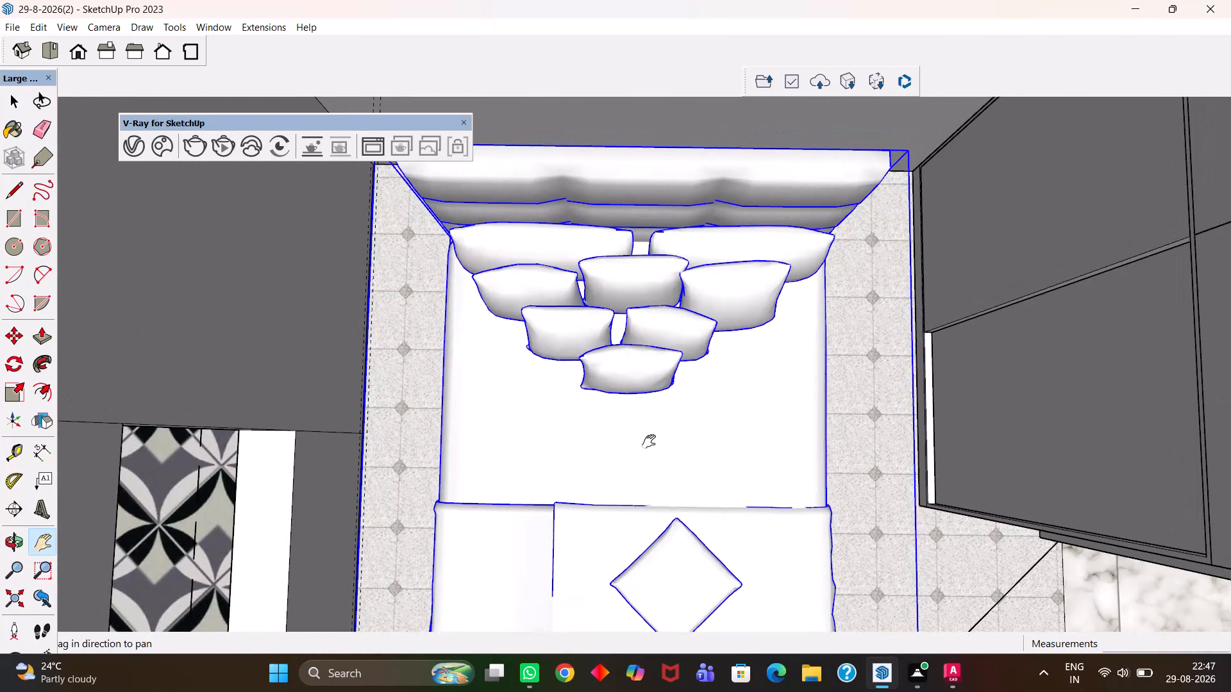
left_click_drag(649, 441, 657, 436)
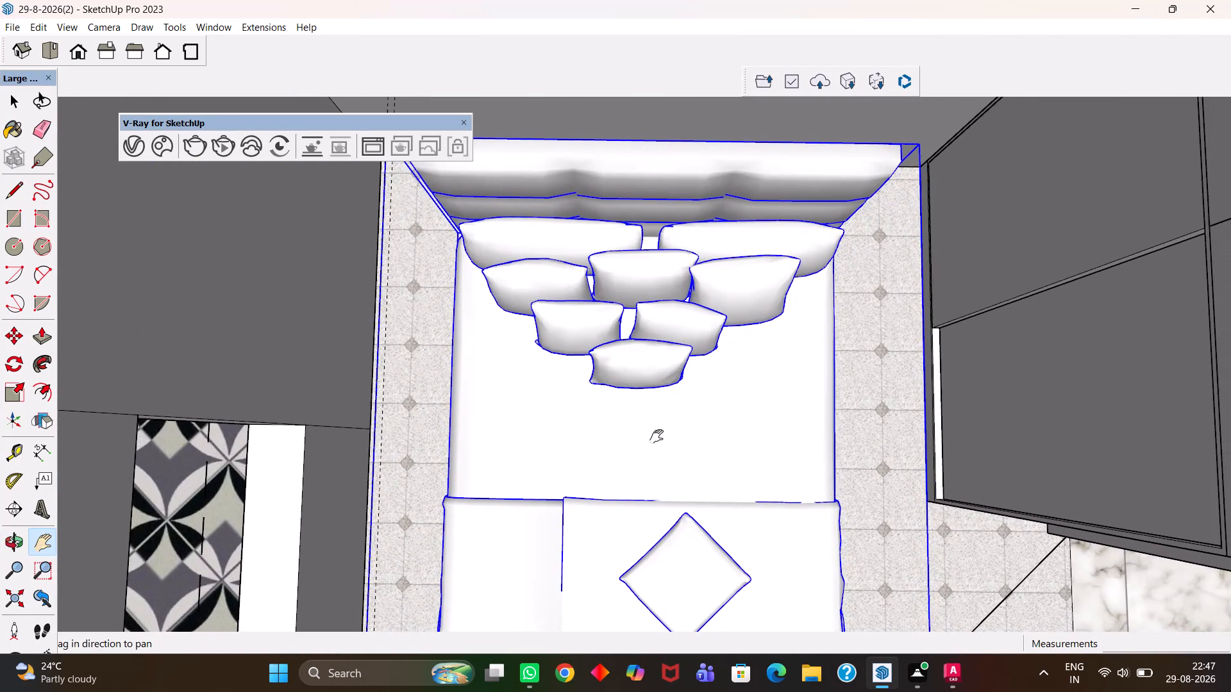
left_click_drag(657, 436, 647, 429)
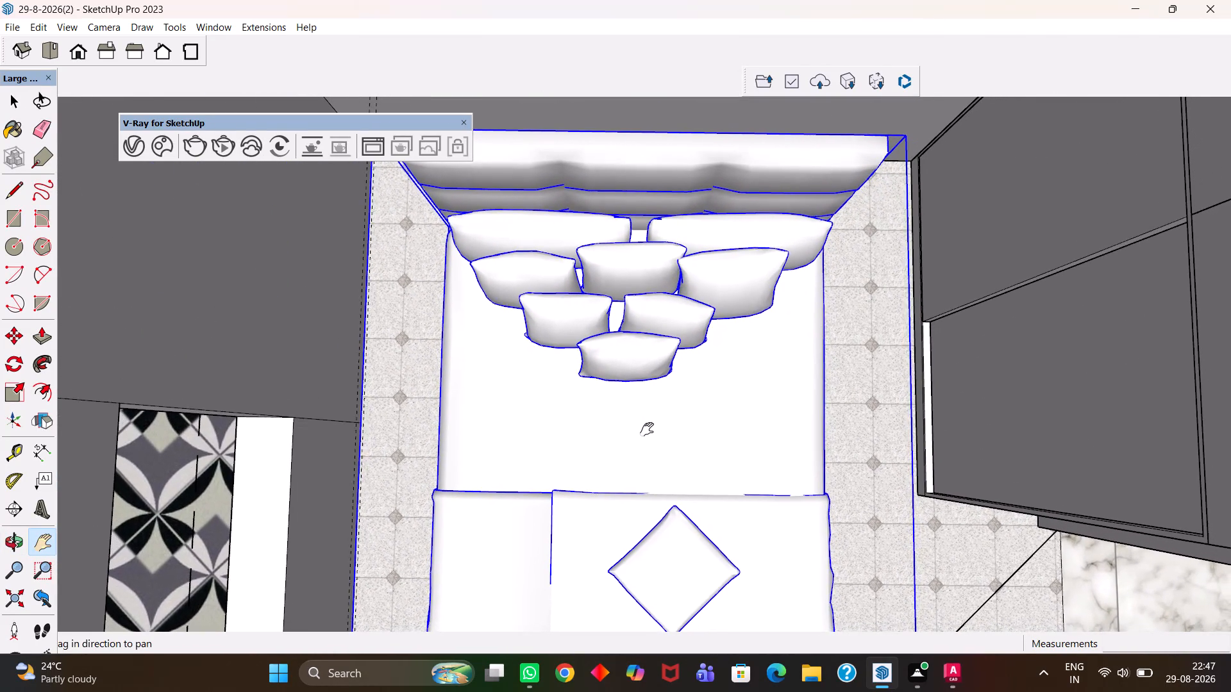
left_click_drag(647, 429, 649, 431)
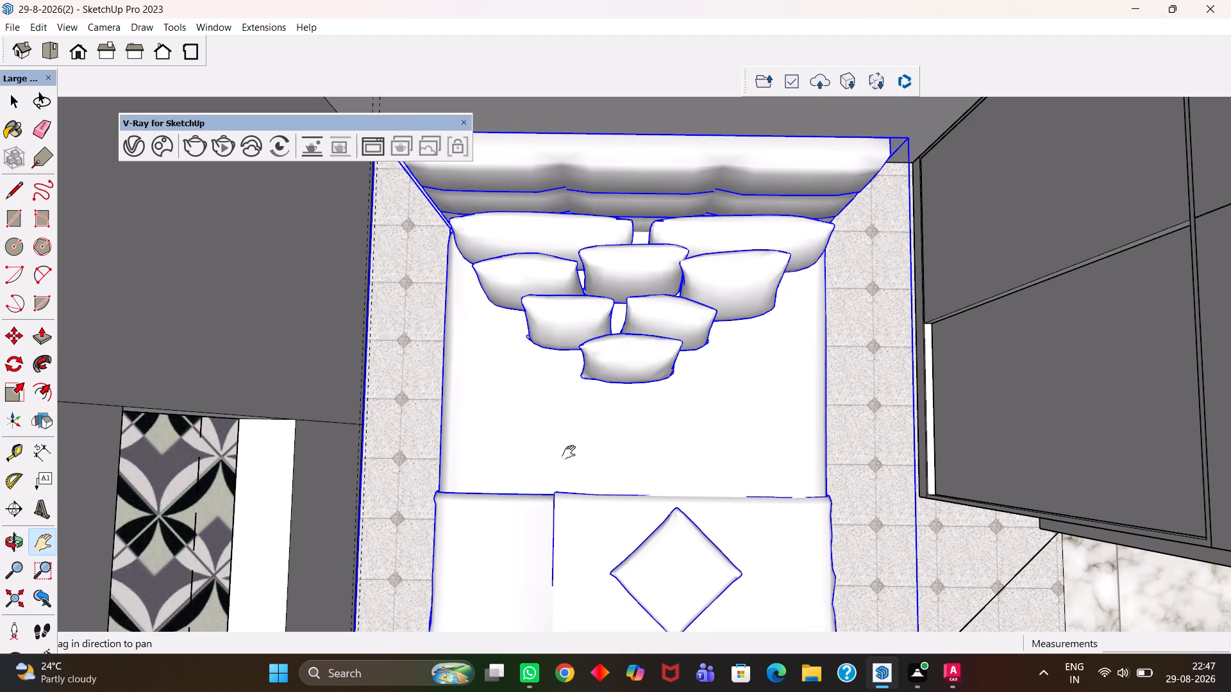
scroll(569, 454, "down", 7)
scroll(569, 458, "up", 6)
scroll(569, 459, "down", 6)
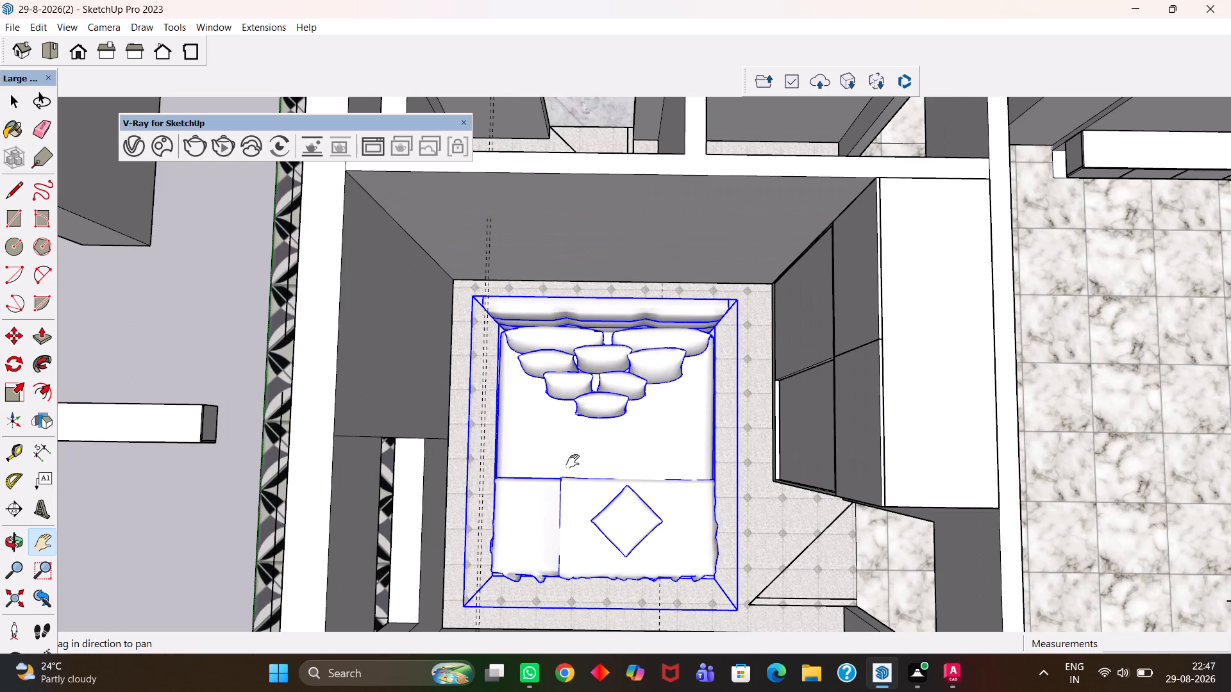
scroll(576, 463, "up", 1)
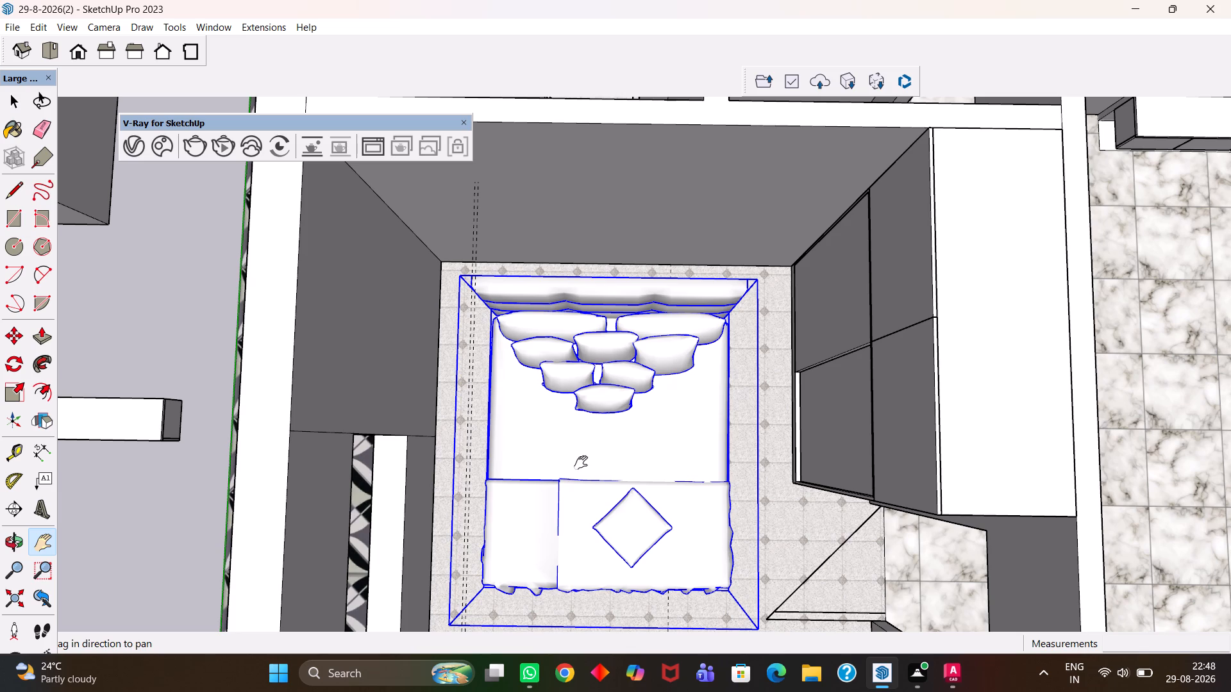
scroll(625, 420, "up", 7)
Examine the bed's position between the window wall and the wardrobe from several tilted overhead angles.
scroll(625, 419, "up", 7)
scroll(624, 397, "down", 5)
scroll(596, 343, "up", 1)
middle_click_drag(596, 343, 598, 399)
scroll(598, 399, "up", 4)
scroll(598, 383, "down", 4)
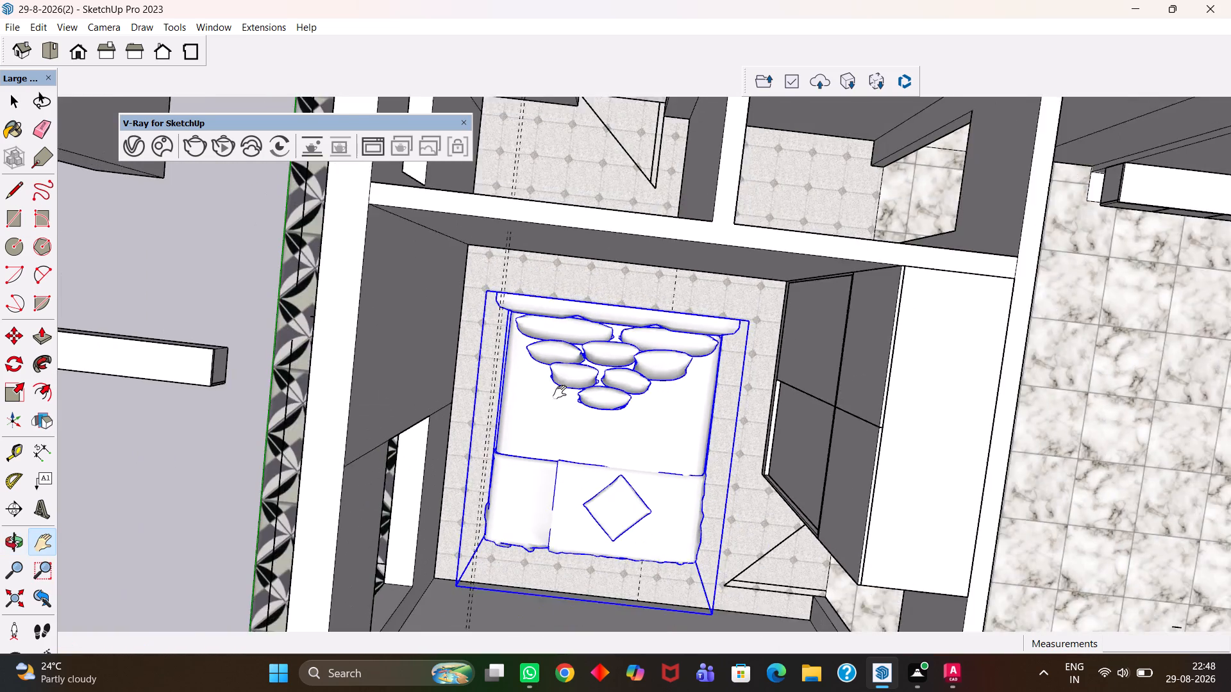
middle_click_drag(562, 392, 613, 373)
middle_click_drag(625, 361, 632, 343)
scroll(592, 356, "up", 5)
scroll(553, 346, "down", 8)
scroll(567, 461, "up", 1)
middle_click_drag(577, 466, 585, 463)
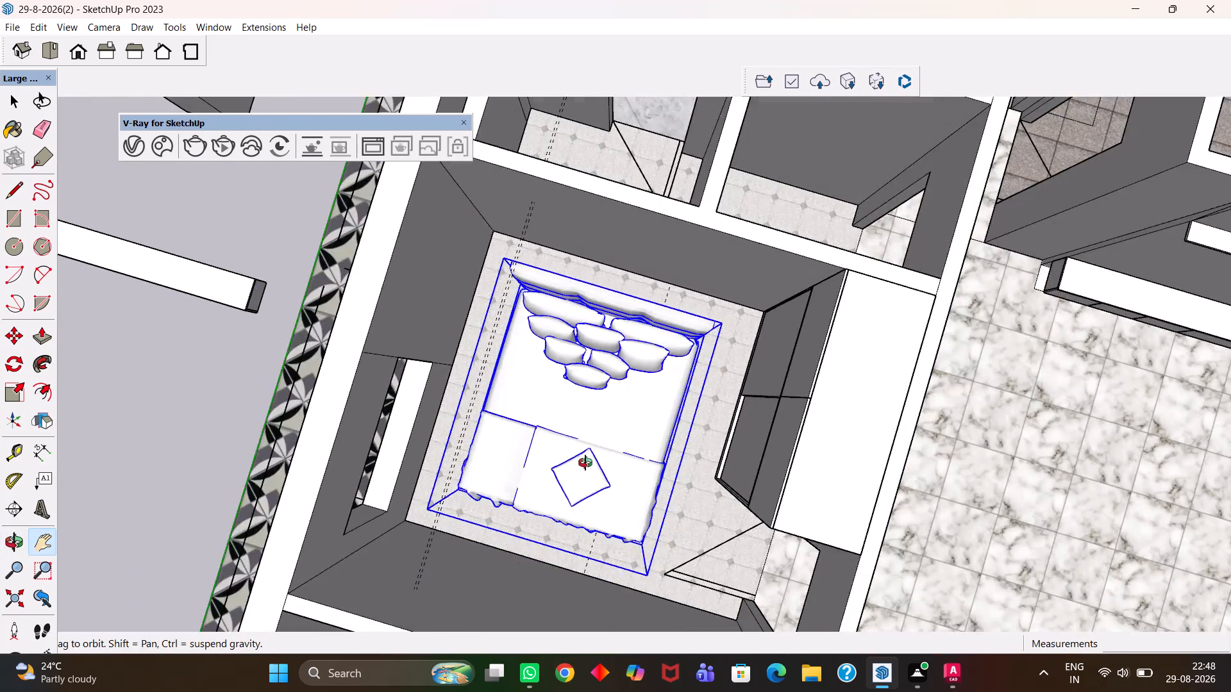
middle_click_drag(585, 463, 651, 378)
scroll(651, 379, "up", 4)
middle_click(652, 379)
scroll(625, 336, "up", 3)
Compare the headboard's position with the wall behind it and the two small rooms beyond that wall.
left_click_drag(578, 303, 578, 415)
scroll(457, 366, "down", 2)
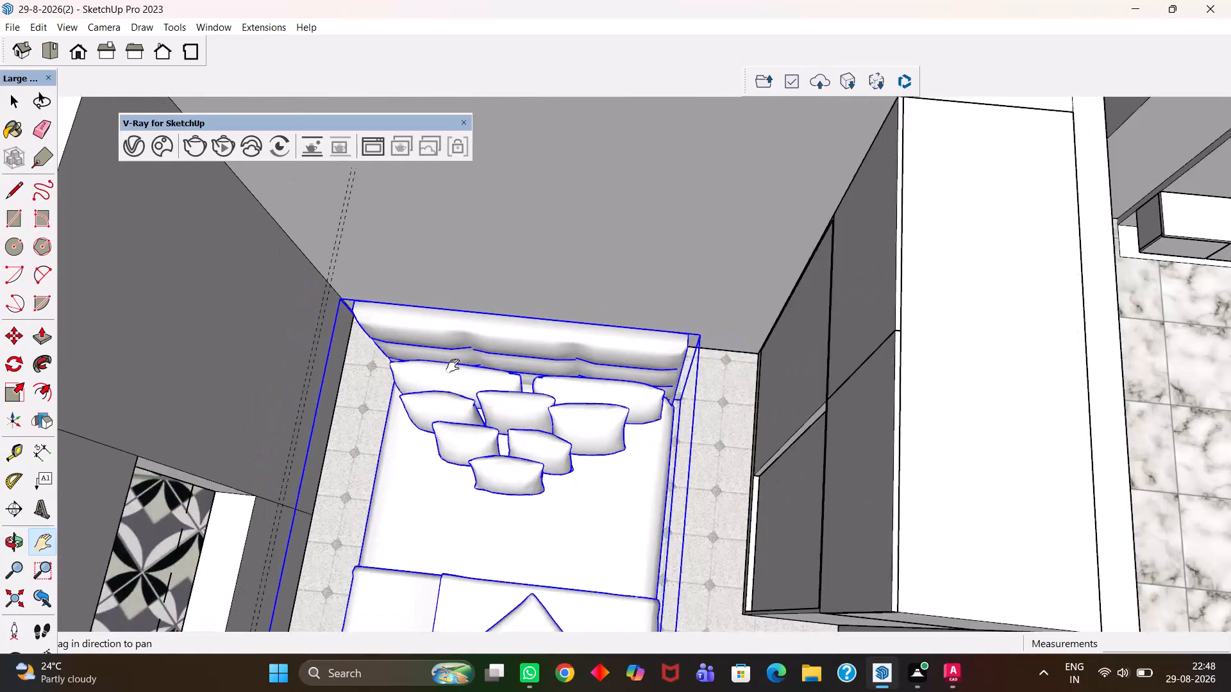
scroll(453, 366, "down", 5)
scroll(434, 381, "up", 1)
middle_click_drag(435, 383, 477, 515)
scroll(573, 400, "up", 3)
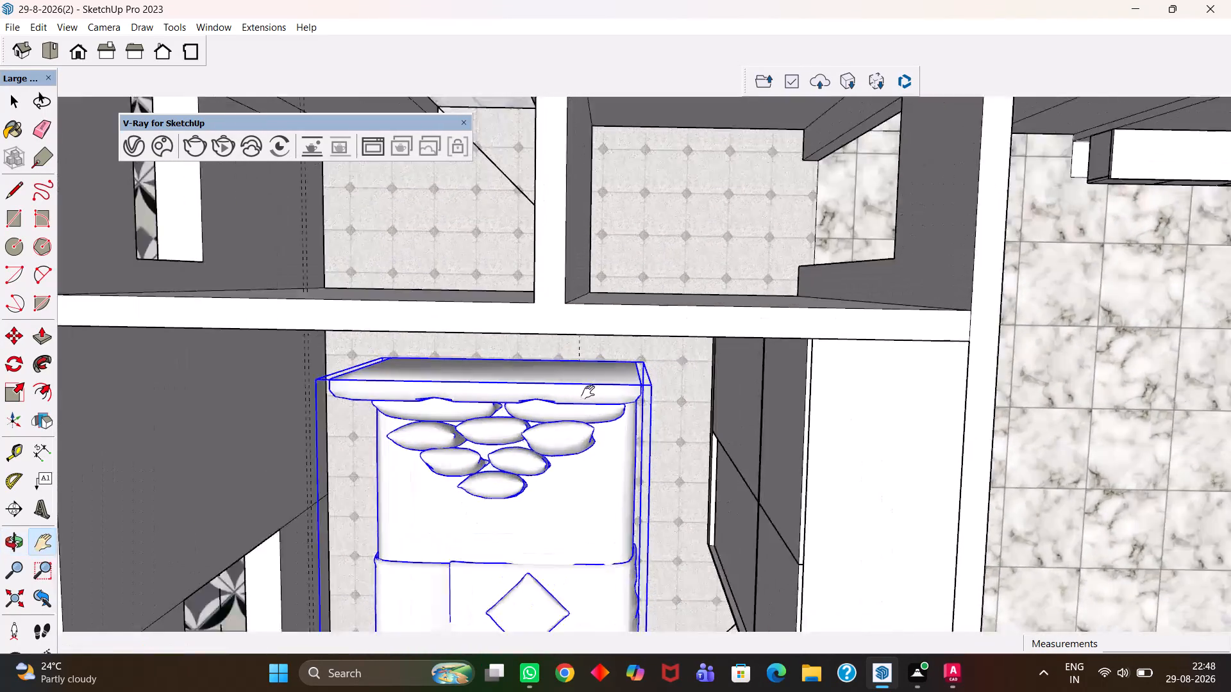
scroll(588, 392, "up", 6)
scroll(585, 392, "down", 12)
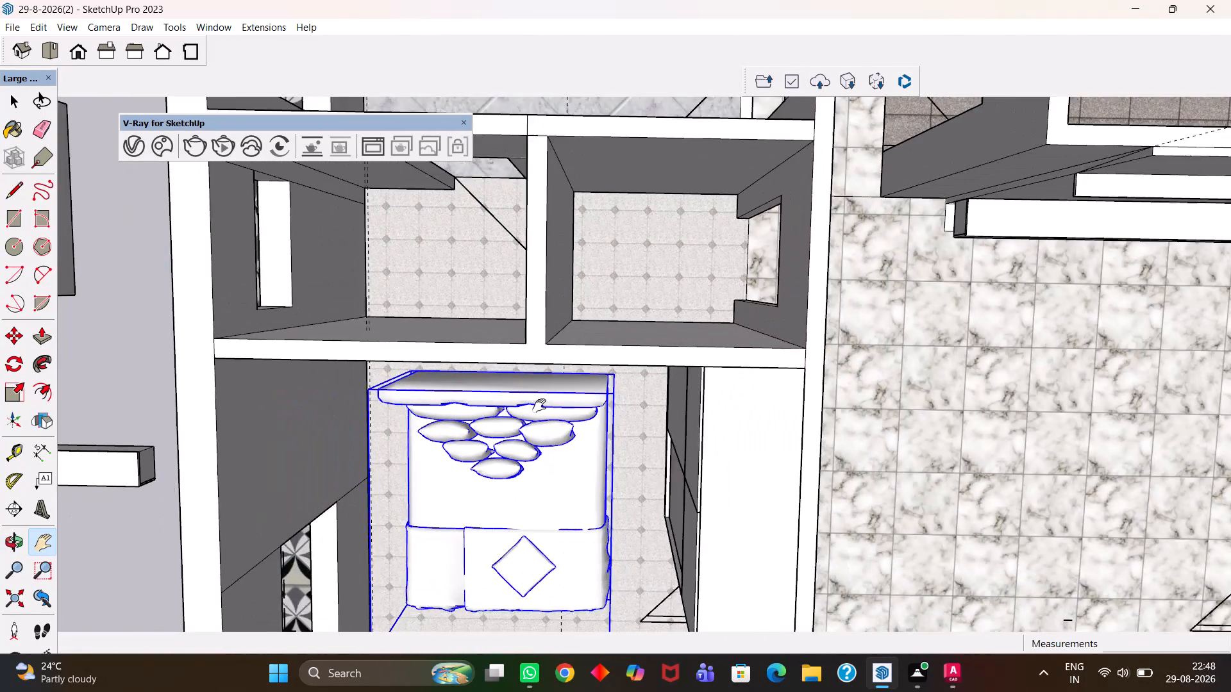
scroll(539, 406, "down", 13)
scroll(539, 439, "up", 11)
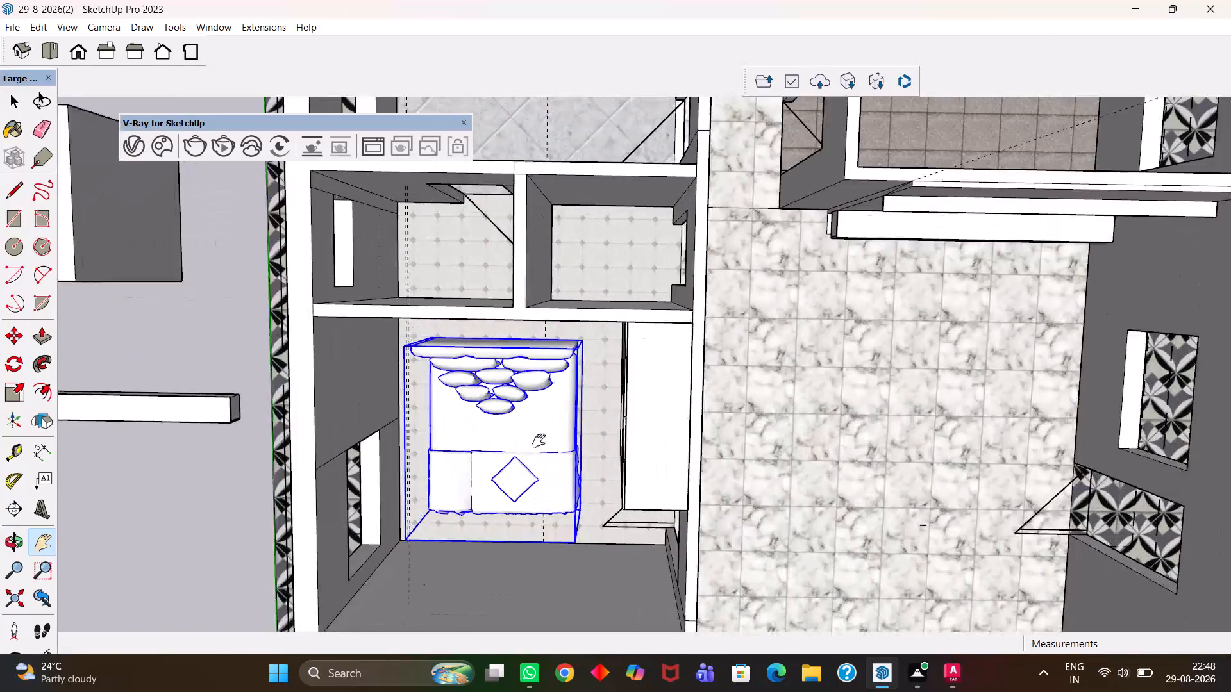
scroll(539, 441, "up", 5)
Review the bed from above, checking the pillows, the blanket and the side clearances within the room.
left_click_drag(501, 459, 533, 374)
scroll(523, 381, "down", 3)
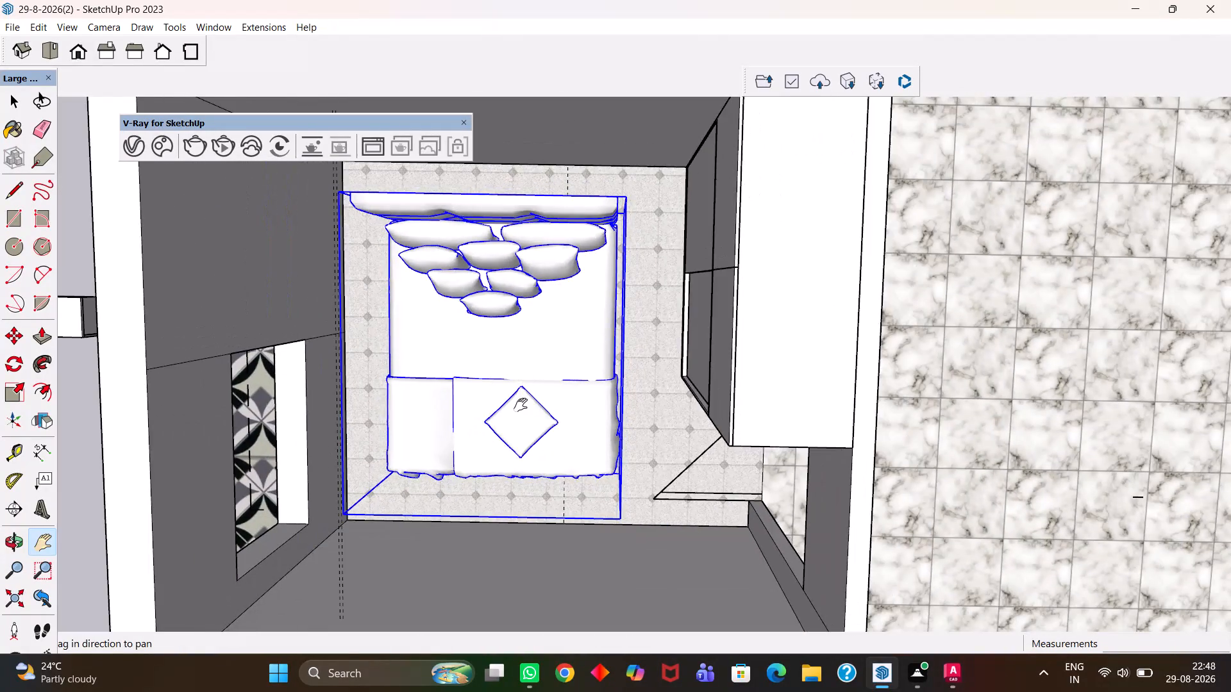
scroll(523, 416, "up", 4)
left_click_drag(465, 347, 598, 391)
scroll(605, 395, "up", 4)
scroll(605, 395, "down", 8)
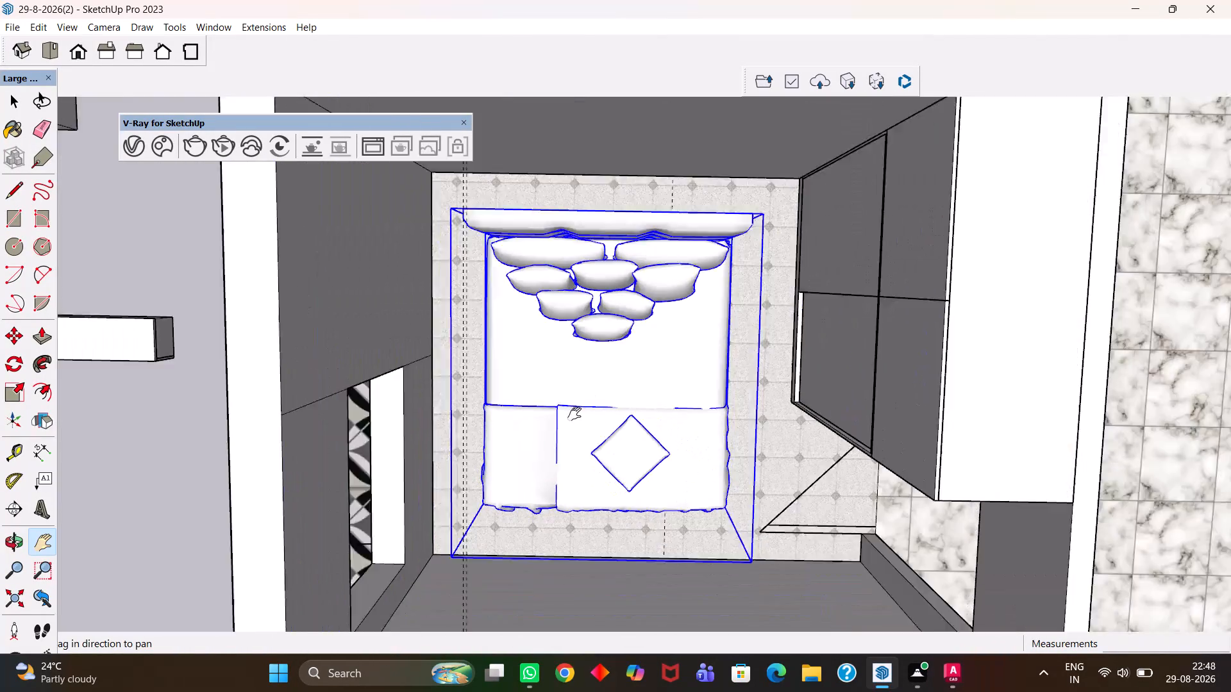
scroll(574, 414, "down", 1)
scroll(585, 442, "up", 1)
middle_click_drag(585, 442, 578, 316)
scroll(578, 316, "up", 6)
middle_click_drag(576, 319, 563, 369)
scroll(563, 369, "up", 2)
scroll(563, 369, "down", 5)
left_click_drag(515, 370, 619, 458)
left_click_drag(669, 456, 578, 429)
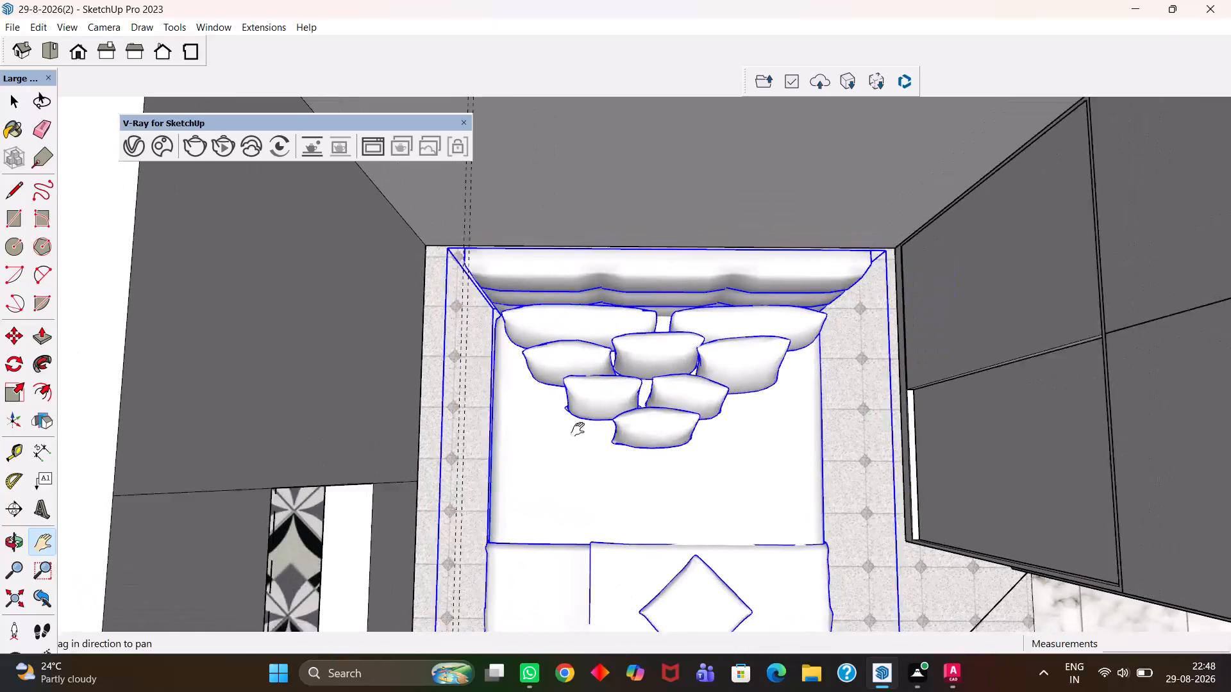
left_click_drag(578, 429, 522, 400)
scroll(583, 375, "up", 3)
scroll(612, 361, "down", 4)
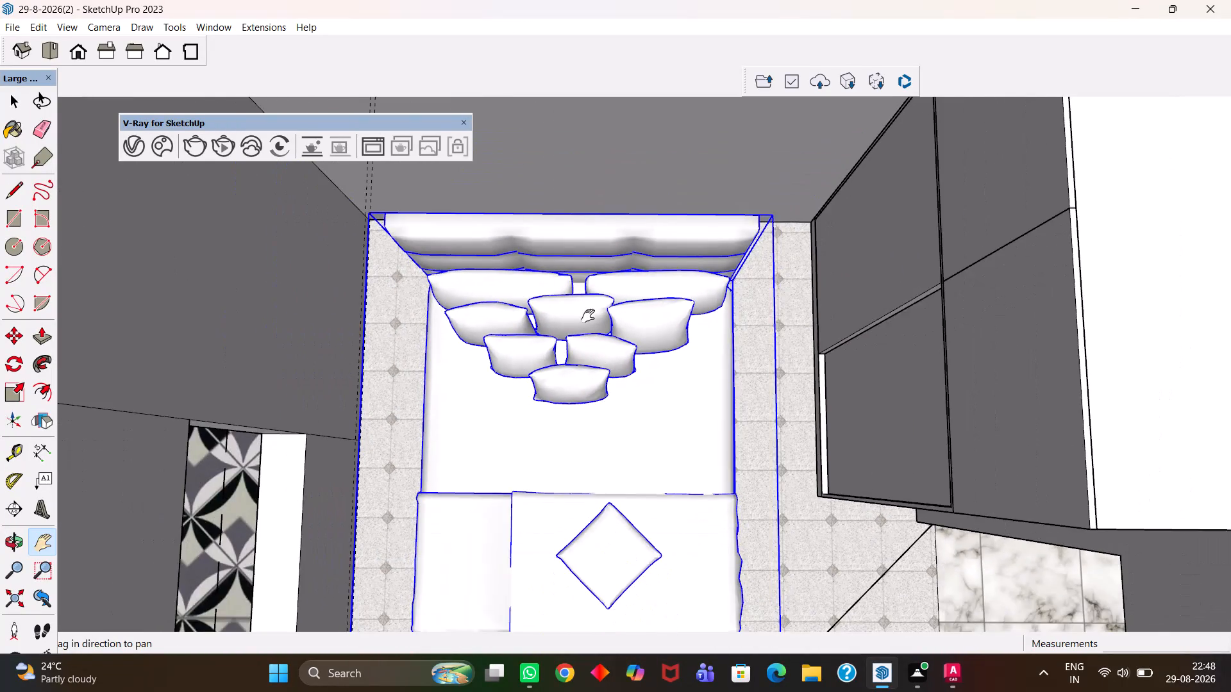
Inspect the top of the headboard and the tiled floor gap behind it up close.
scroll(588, 316, "up", 6)
middle_click_drag(572, 256, 601, 374)
scroll(576, 289, "up", 1)
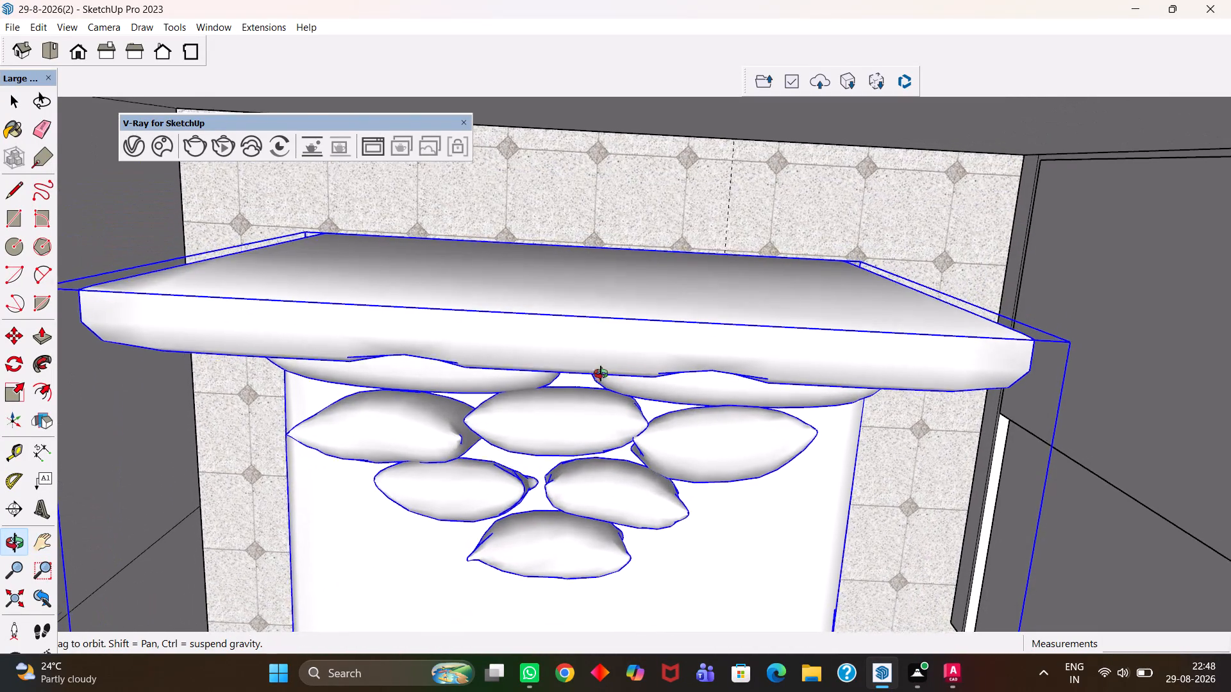
middle_click_drag(601, 374, 608, 366)
middle_click(622, 356)
scroll(621, 327, "down", 5)
middle_click_drag(469, 338, 494, 332)
scroll(469, 338, "up", 1)
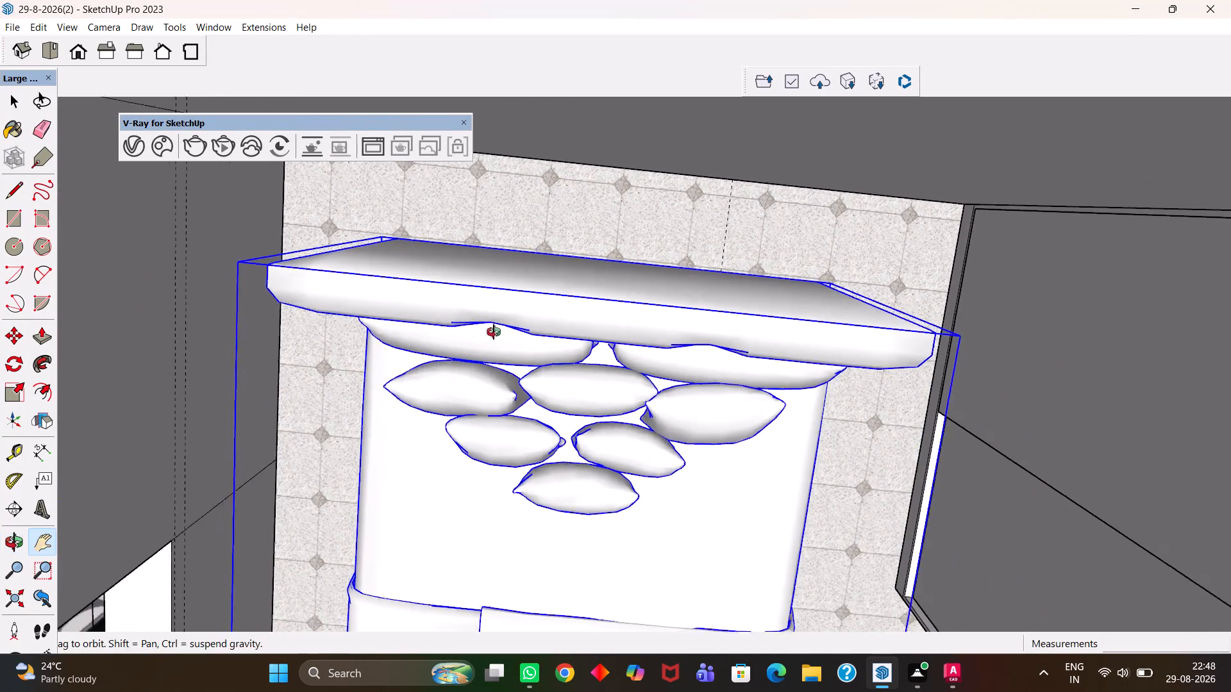
middle_click_drag(494, 332, 508, 325)
scroll(505, 322, "down", 9)
scroll(533, 445, "up", 1)
Examine the space around the bed towards the wardrobe, the foot-end wall and the doorway.
middle_click_drag(535, 445, 571, 356)
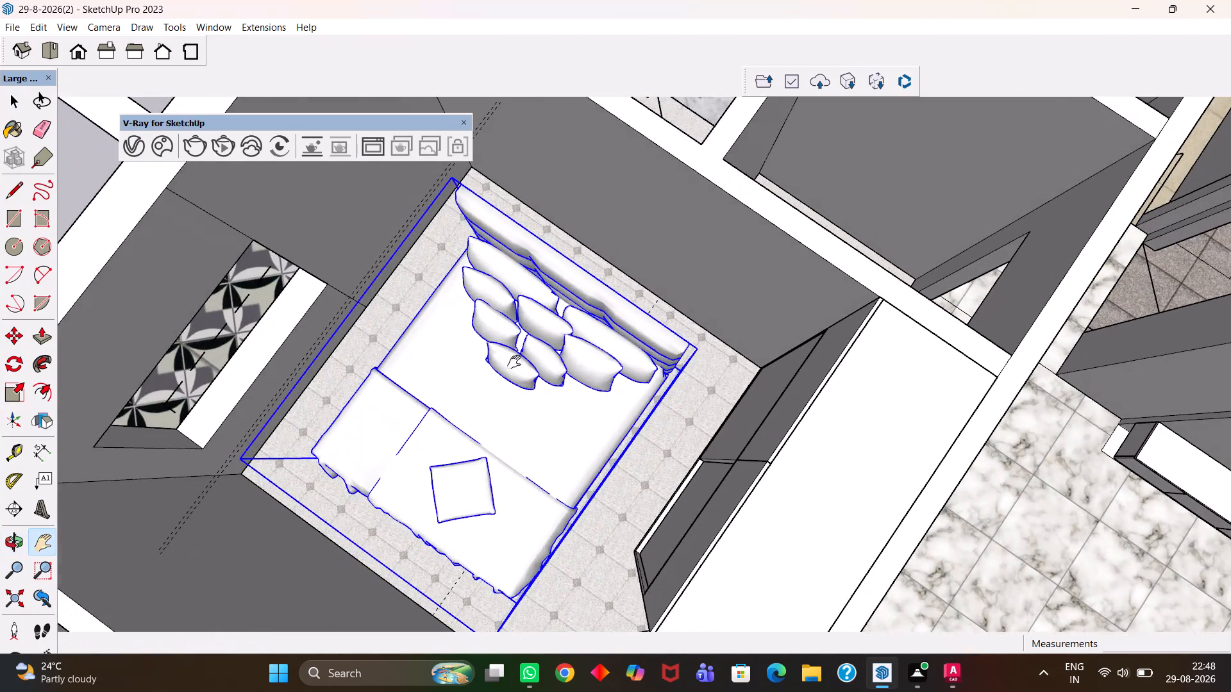
scroll(512, 366, "down", 4)
middle_click_drag(484, 406, 707, 337)
scroll(604, 413, "up", 5)
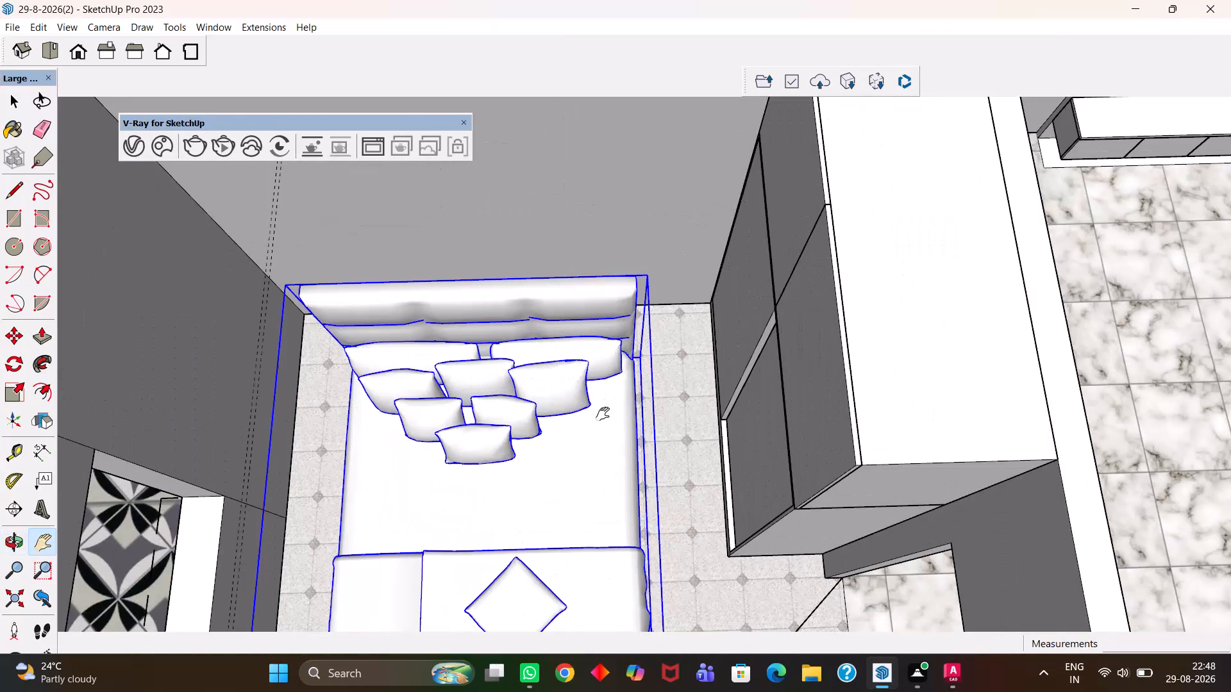
left_click_drag(480, 402, 657, 352)
middle_click_drag(594, 432, 589, 494)
left_click_drag(568, 467, 646, 525)
left_click_drag(682, 532, 613, 381)
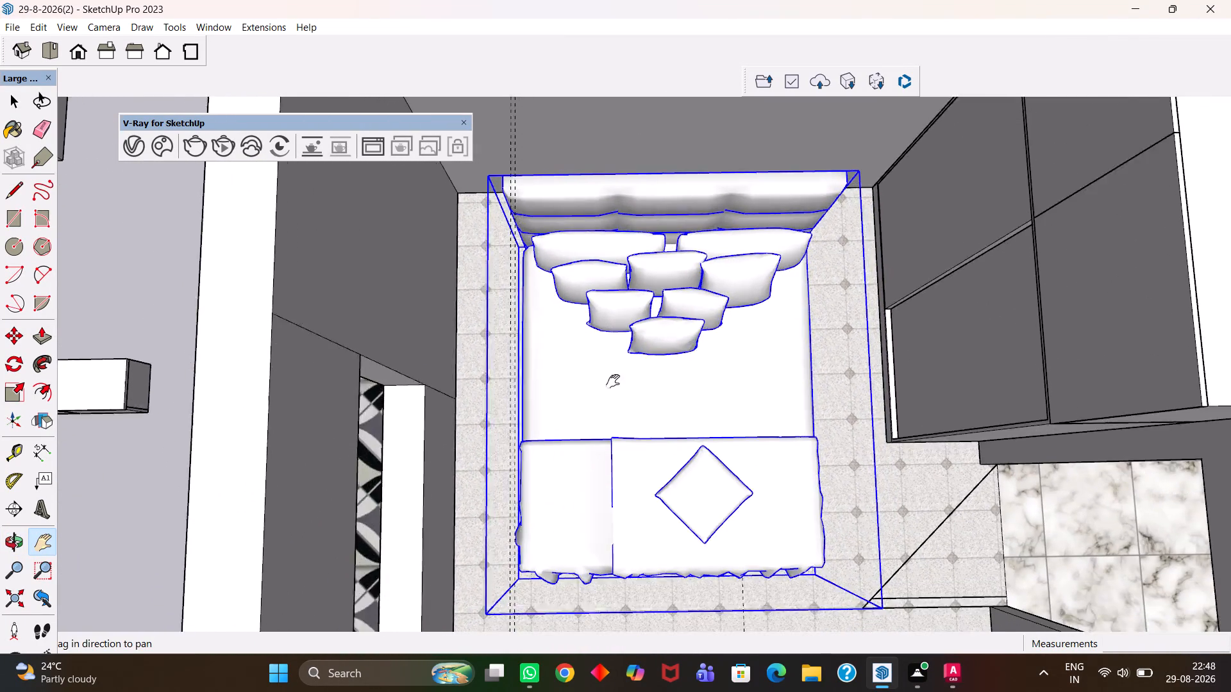
left_click_drag(613, 381, 665, 389)
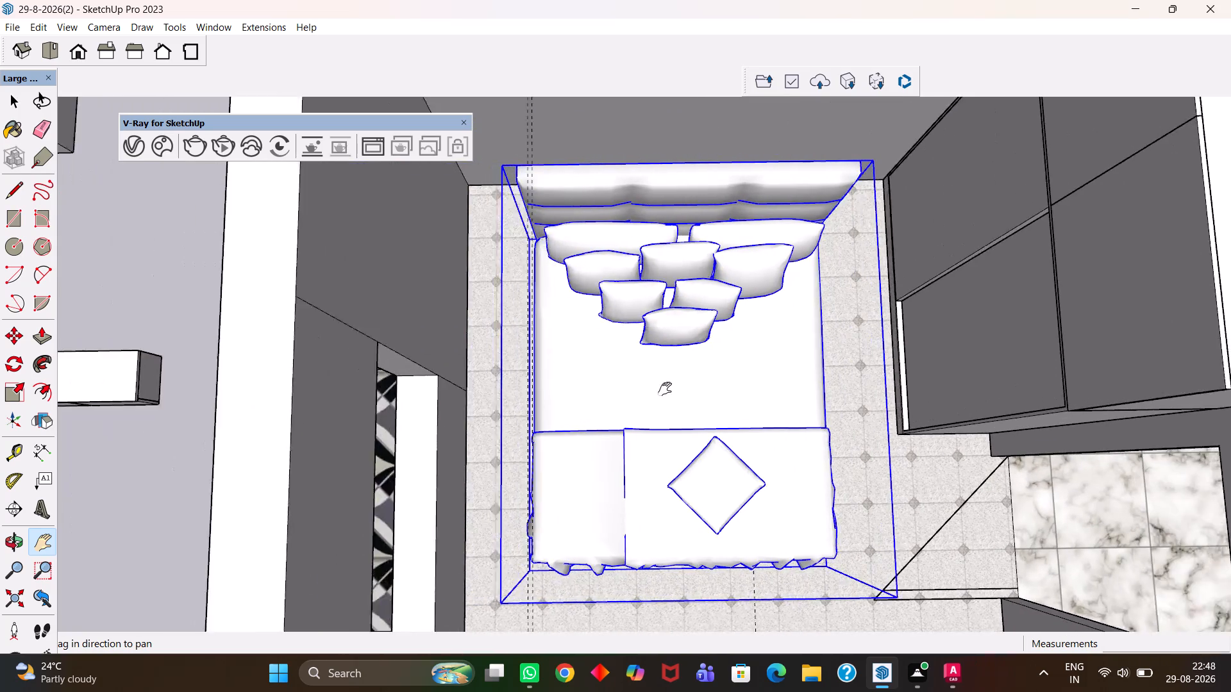
left_click_drag(665, 389, 728, 389)
left_click_drag(772, 388, 532, 286)
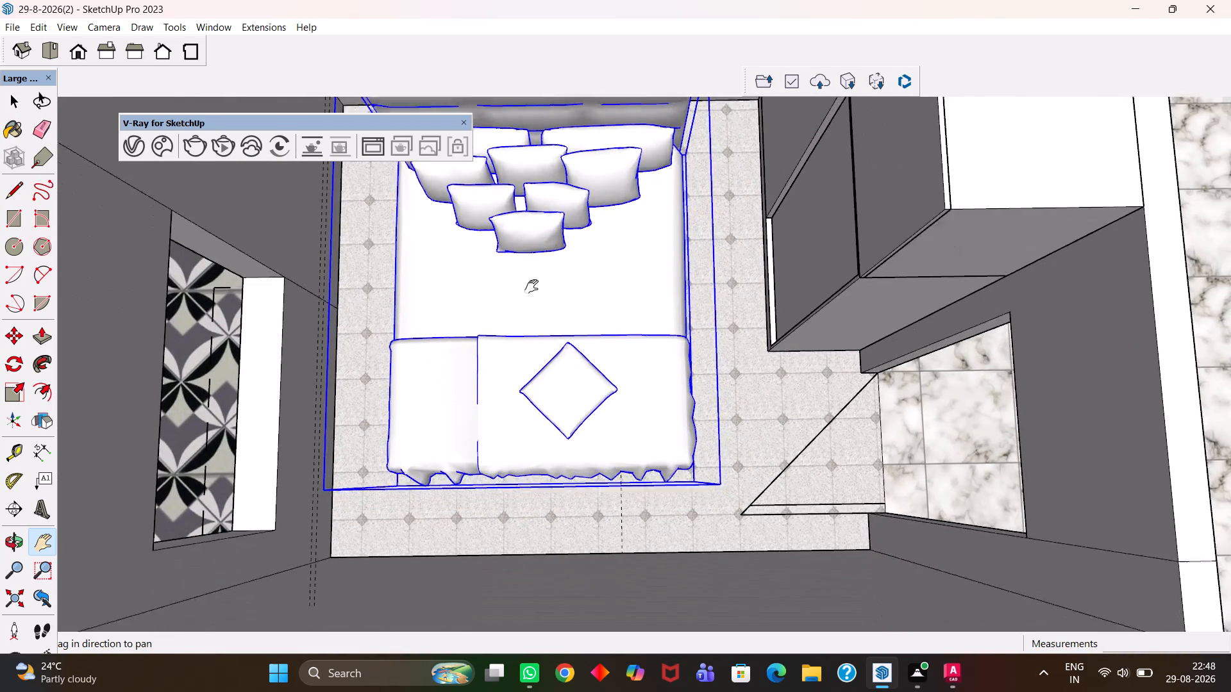
left_click_drag(532, 286, 590, 512)
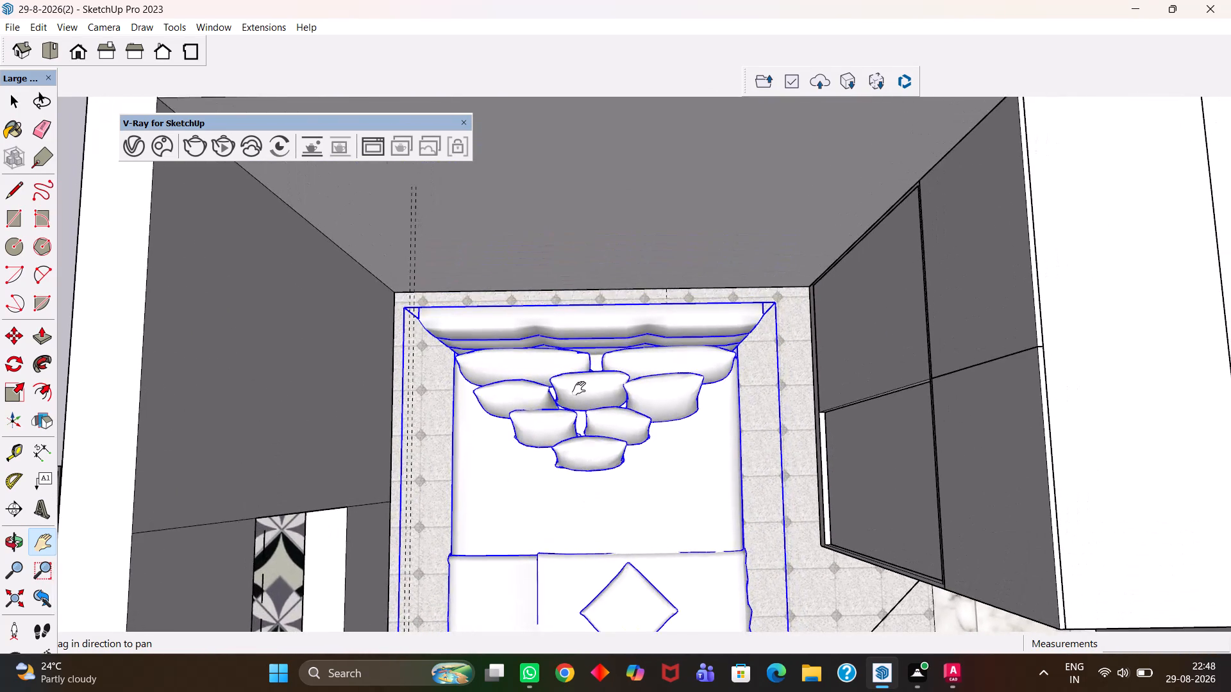
Review the bed's placement within the whole house floor plan.
scroll(579, 387, "up", 5)
scroll(579, 387, "down", 15)
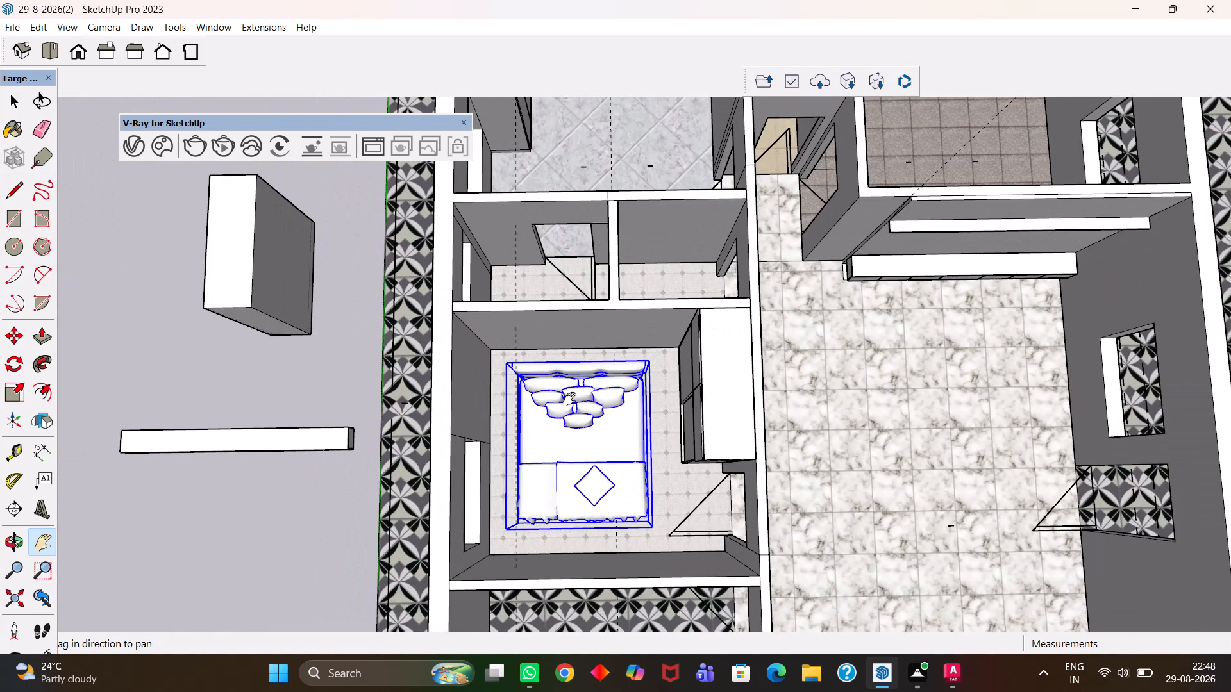
scroll(569, 399, "down", 10)
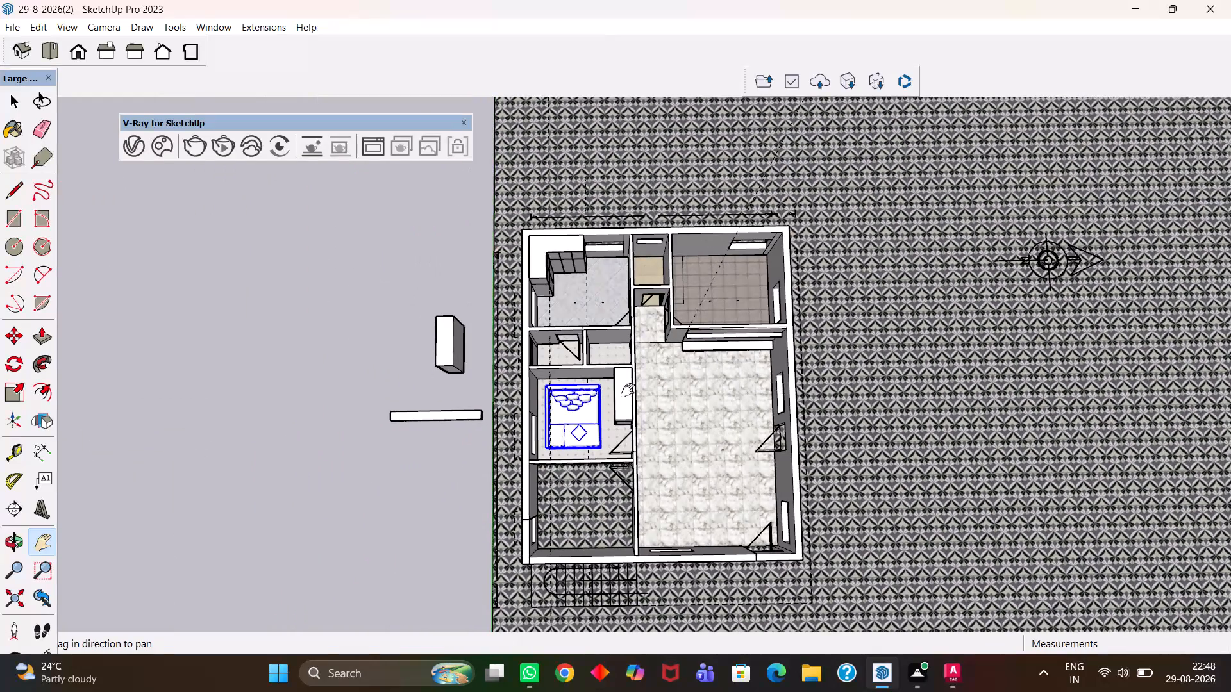
Recheck the bed's spacing from the headboard wall, window wall and wardrobe from above.
scroll(628, 390, "up", 18)
middle_click_drag(490, 390, 489, 405)
scroll(490, 390, "up", 1)
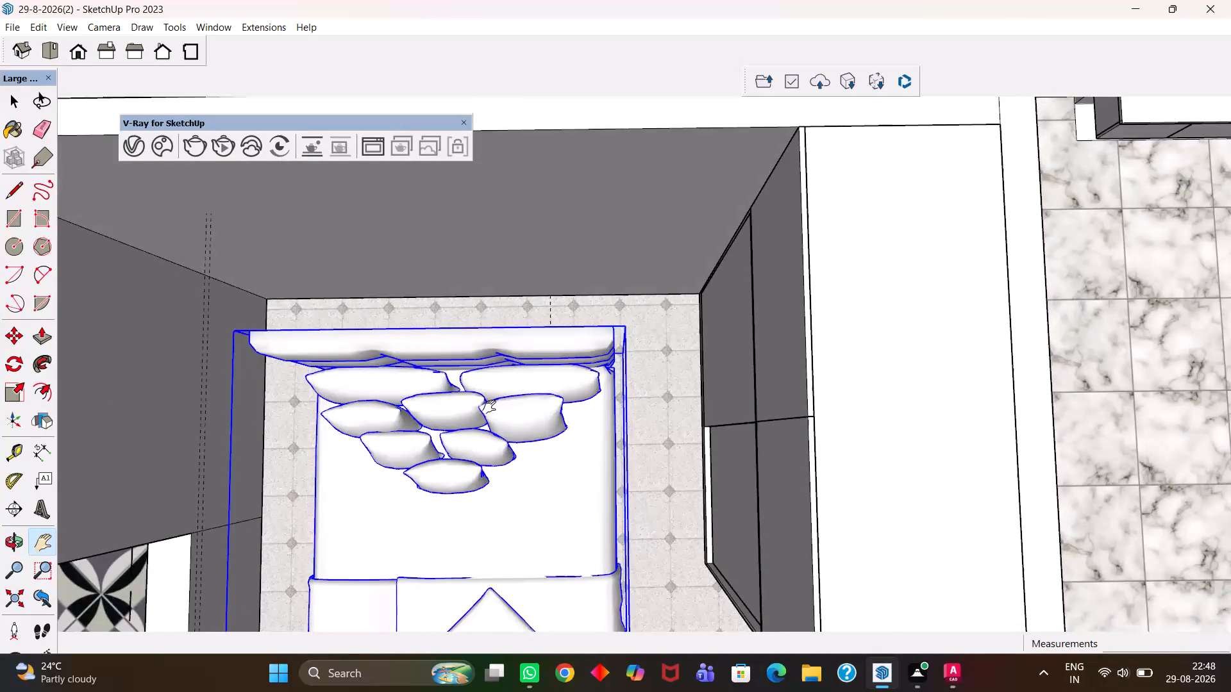
scroll(488, 413, "down", 4)
middle_click_drag(487, 386, 485, 438)
scroll(485, 438, "up", 4)
scroll(485, 438, "down", 6)
left_click_drag(460, 479, 517, 350)
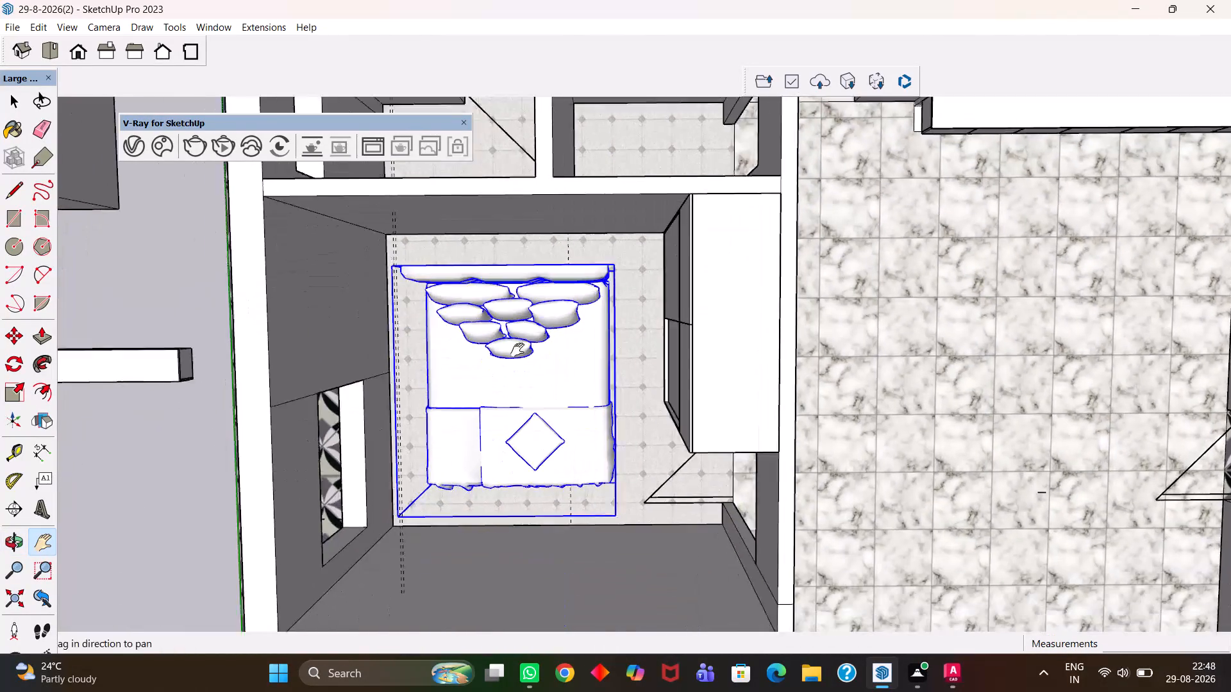
left_click_drag(517, 350, 523, 342)
scroll(524, 347, "up", 8)
scroll(532, 328, "down", 7)
left_click_drag(535, 306, 577, 417)
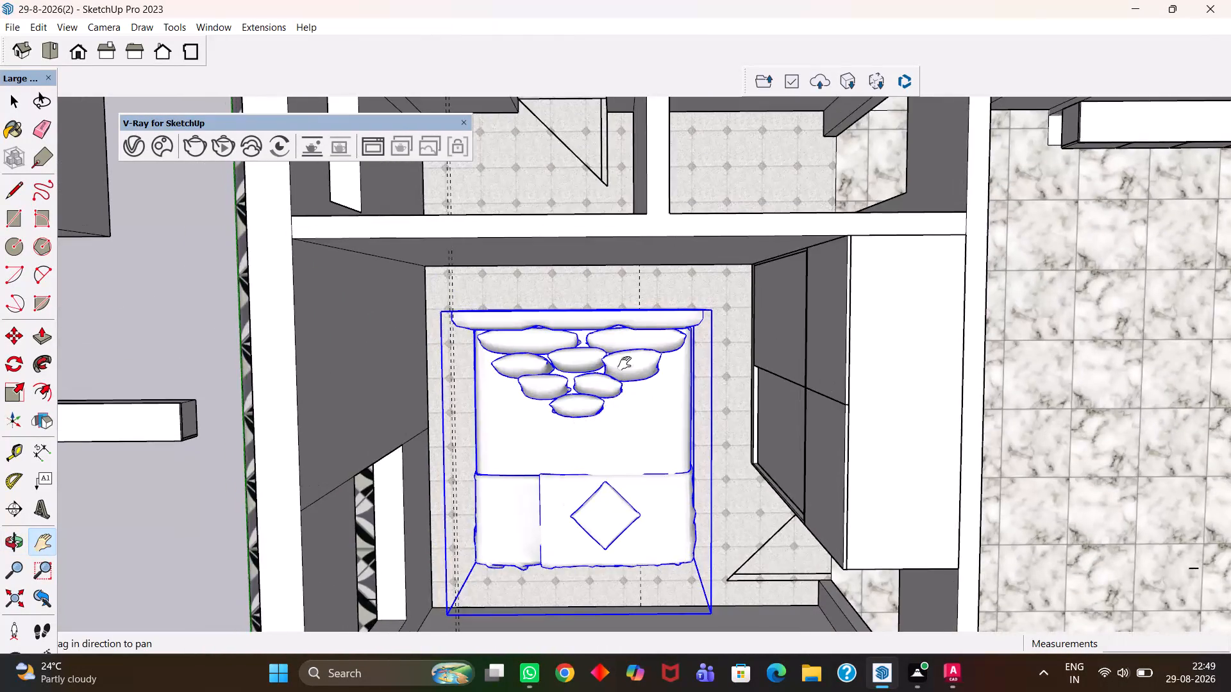
Inspect the bed's headboard and pillows against the wall up close, from above and from the foot end.
scroll(653, 326, "up", 15)
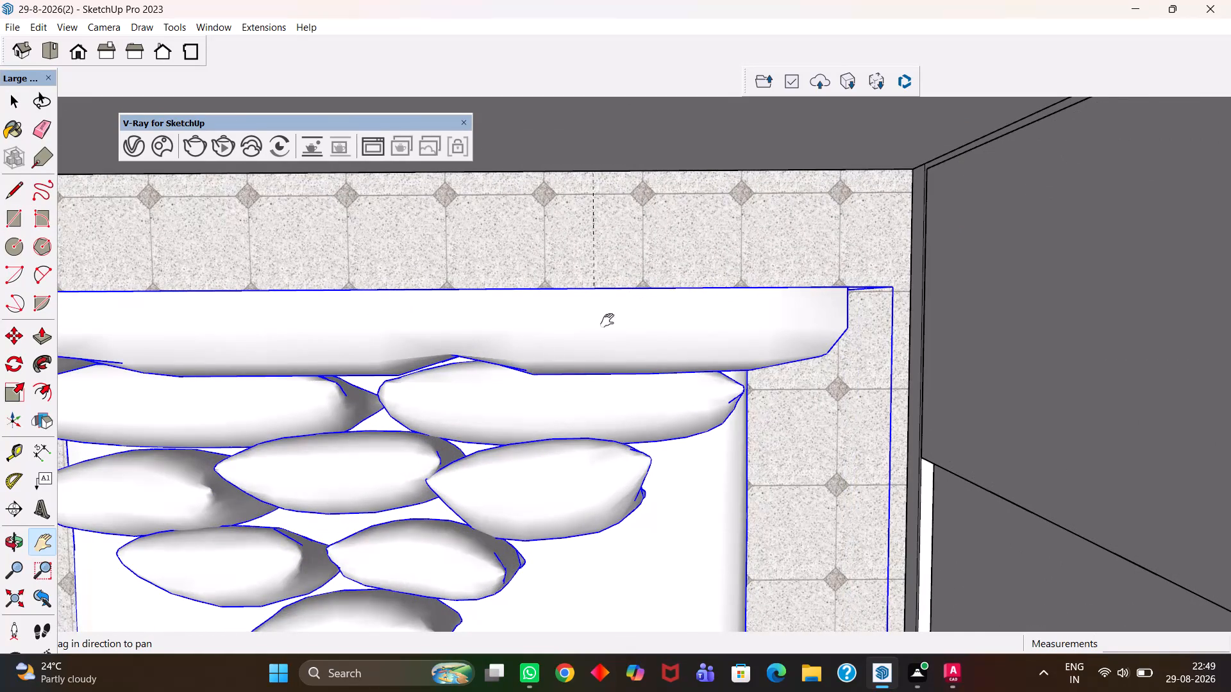
scroll(505, 346, "up", 2)
middle_click_drag(505, 346, 517, 395)
scroll(517, 359, "down", 13)
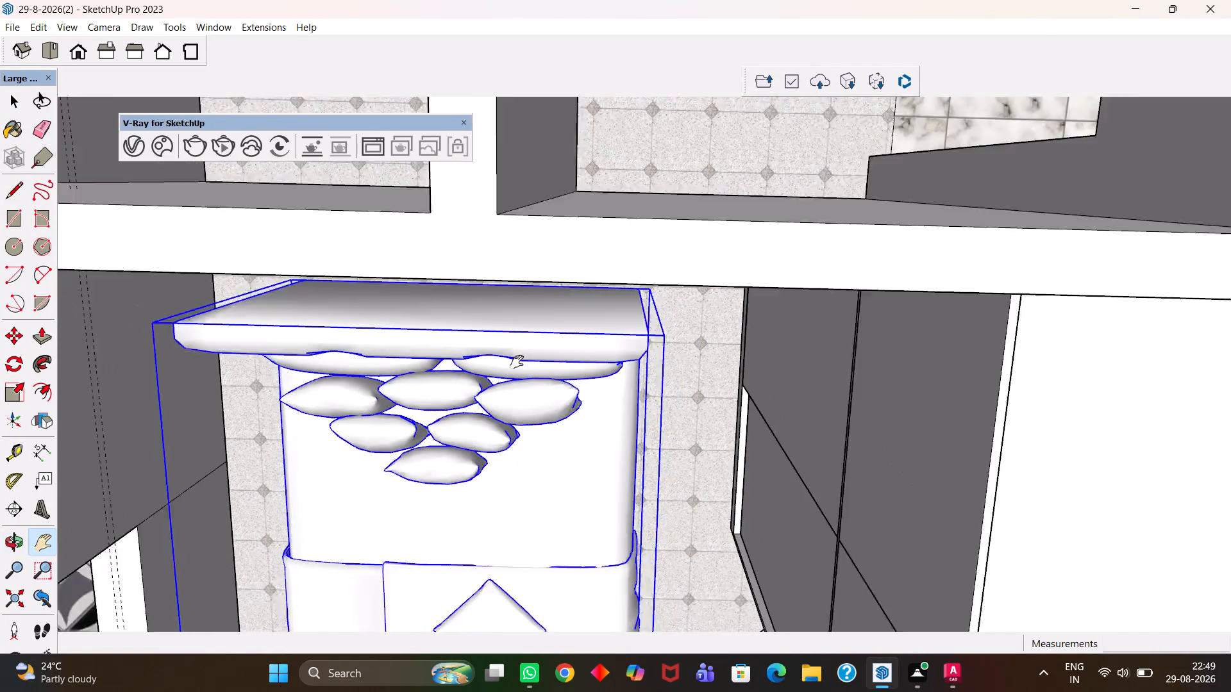
scroll(517, 362, "down", 1)
scroll(531, 401, "up", 1)
middle_click_drag(531, 401, 559, 308)
middle_click_drag(565, 297, 576, 272)
scroll(562, 297, "down", 9)
middle_click_drag(484, 386, 528, 353)
scroll(533, 356, "up", 4)
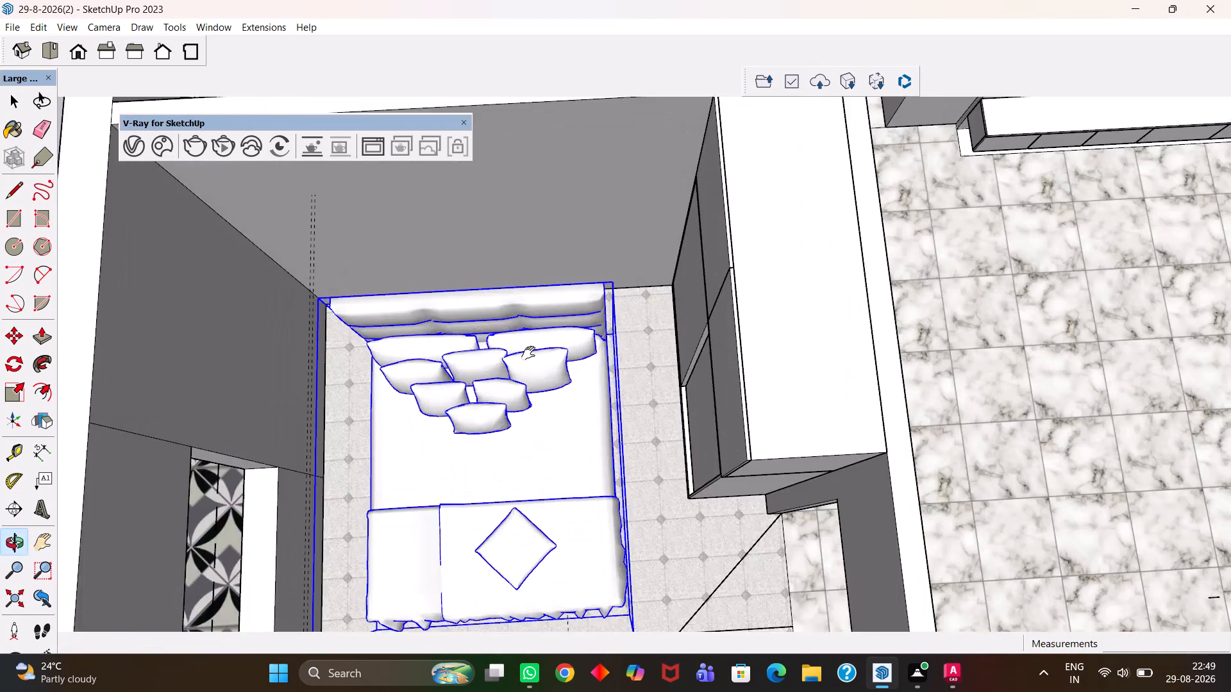
Survey the patterned-tile room beyond the bedroom, the marble hall and the room with the L-shaped cabinets.
scroll(527, 354, "down", 6)
left_click_drag(520, 420, 514, 259)
scroll(525, 409, "up", 5)
scroll(525, 409, "down", 10)
scroll(592, 461, "up", 13)
left_click_drag(541, 400, 645, 470)
scroll(649, 464, "down", 9)
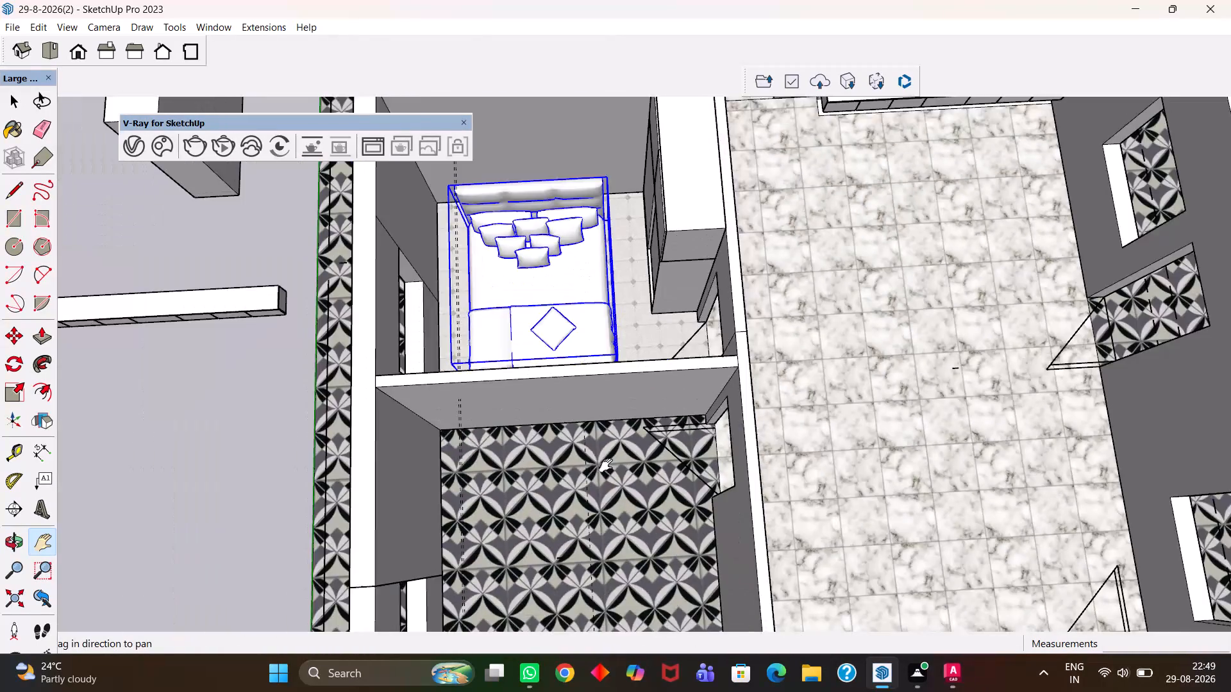
scroll(606, 465, "down", 6)
left_click_drag(598, 509, 520, 340)
scroll(517, 326, "up", 6)
scroll(517, 326, "down", 6)
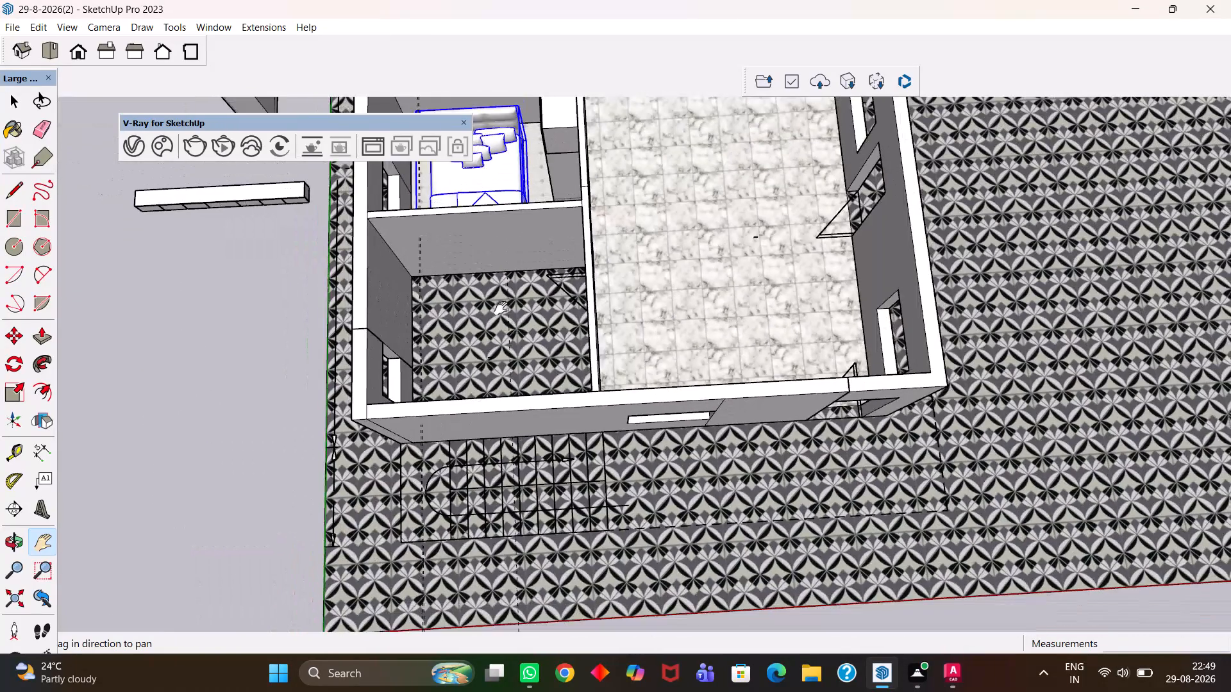
scroll(501, 308, "down", 9)
left_click_drag(539, 288, 562, 416)
scroll(513, 284, "up", 13)
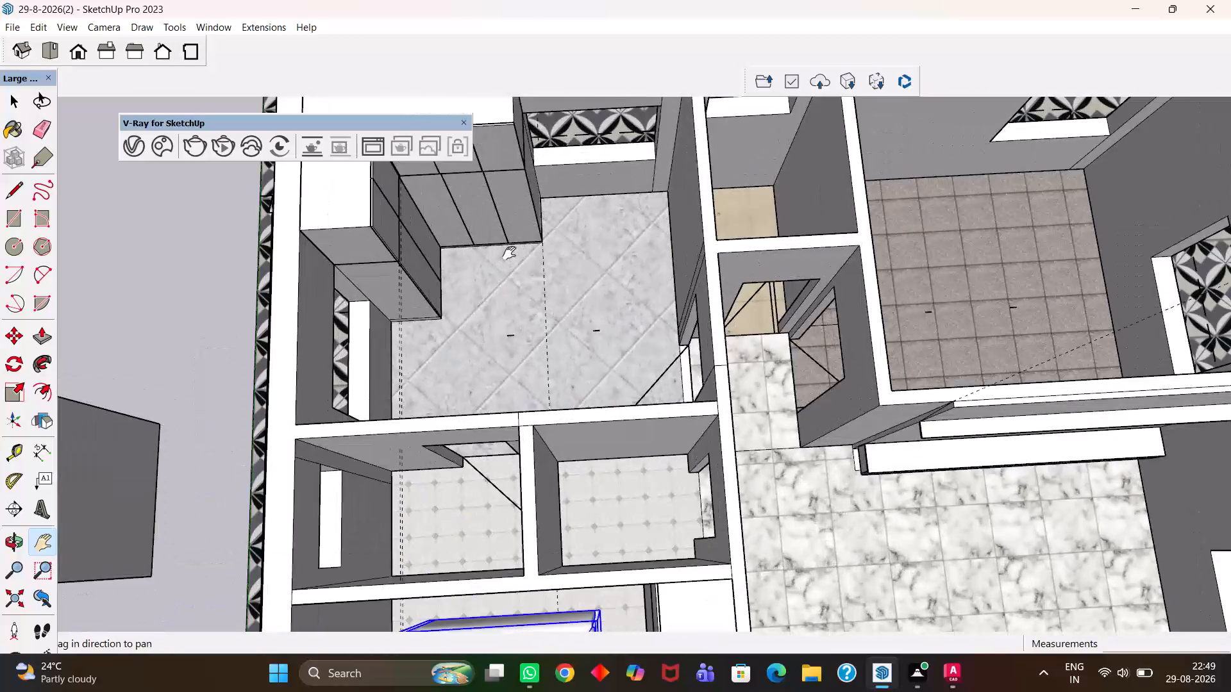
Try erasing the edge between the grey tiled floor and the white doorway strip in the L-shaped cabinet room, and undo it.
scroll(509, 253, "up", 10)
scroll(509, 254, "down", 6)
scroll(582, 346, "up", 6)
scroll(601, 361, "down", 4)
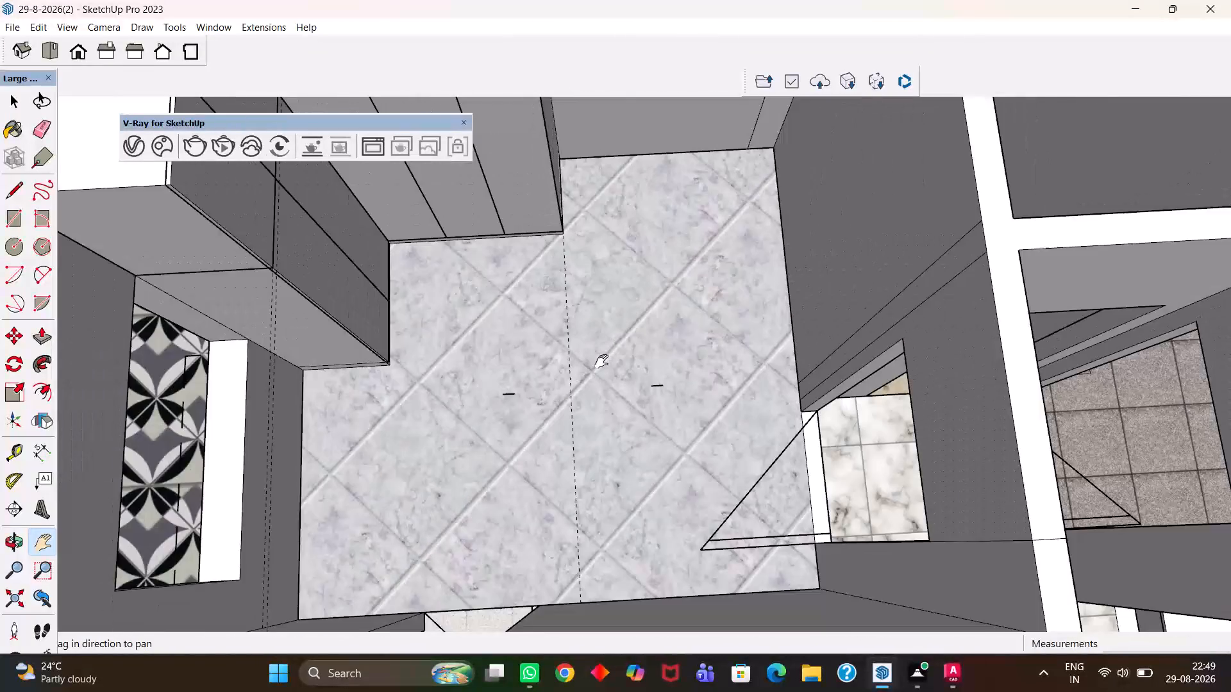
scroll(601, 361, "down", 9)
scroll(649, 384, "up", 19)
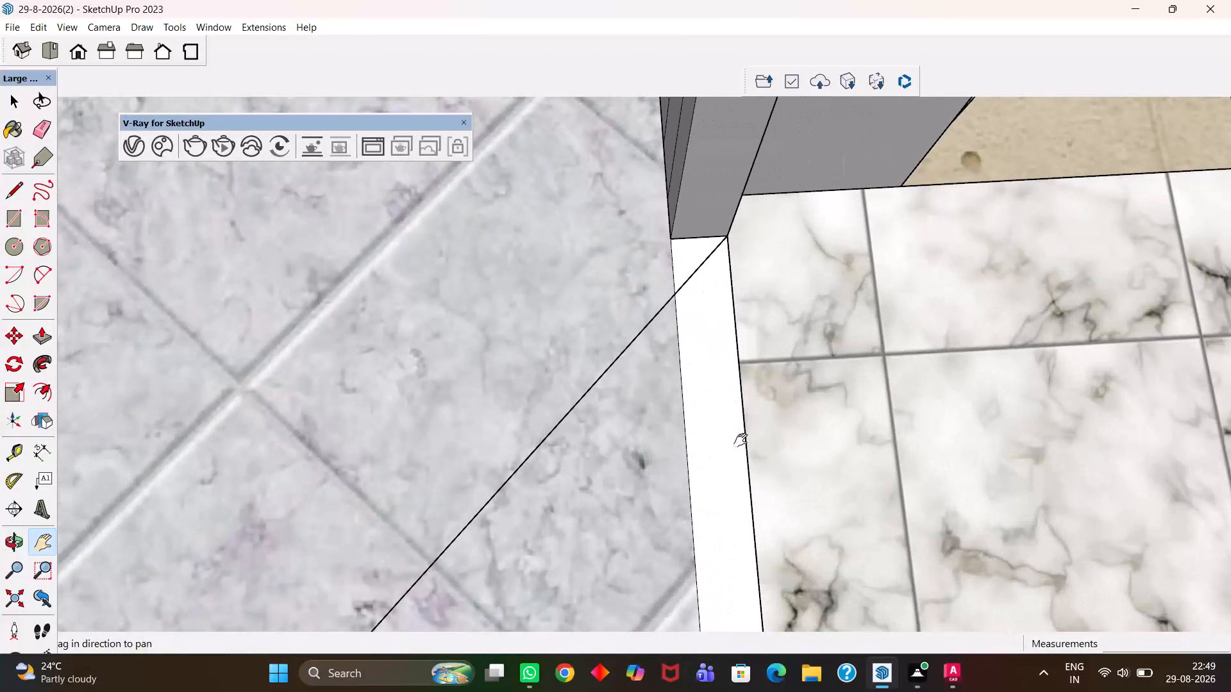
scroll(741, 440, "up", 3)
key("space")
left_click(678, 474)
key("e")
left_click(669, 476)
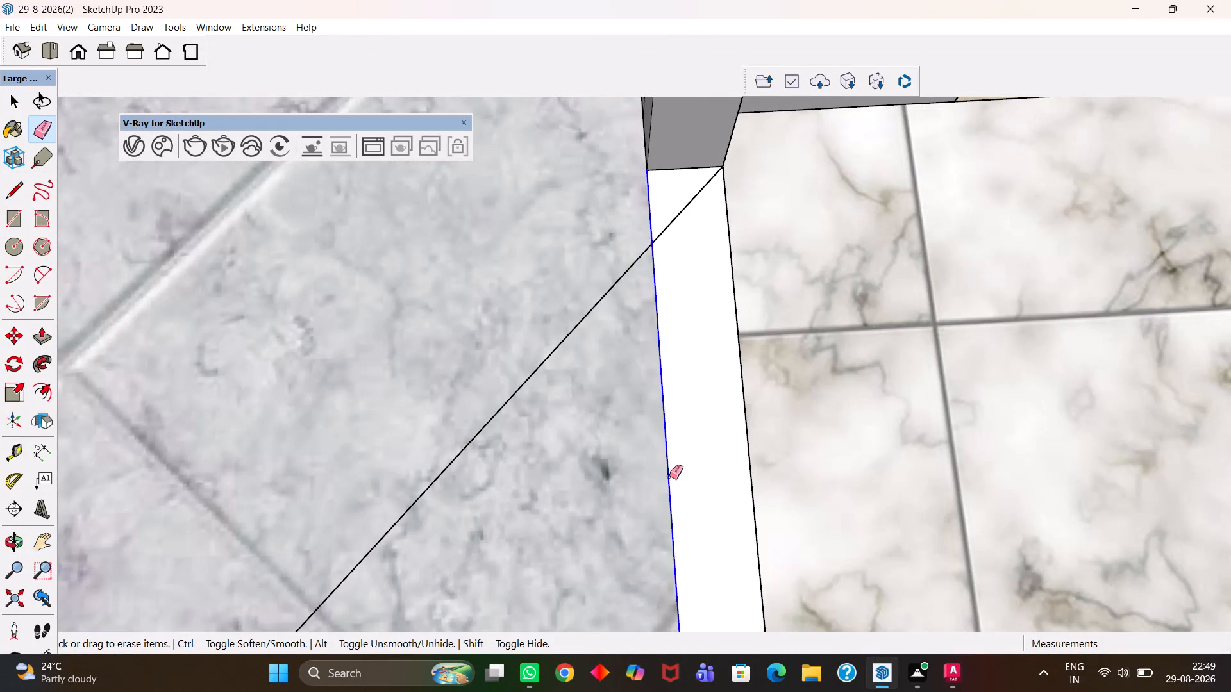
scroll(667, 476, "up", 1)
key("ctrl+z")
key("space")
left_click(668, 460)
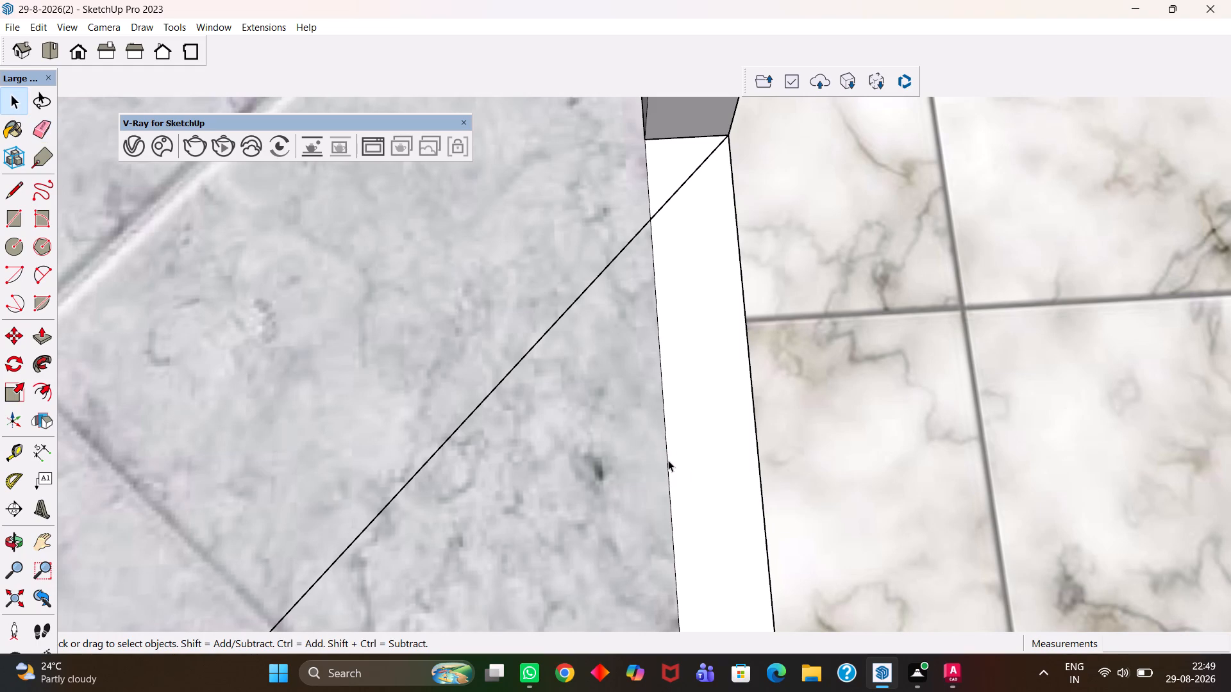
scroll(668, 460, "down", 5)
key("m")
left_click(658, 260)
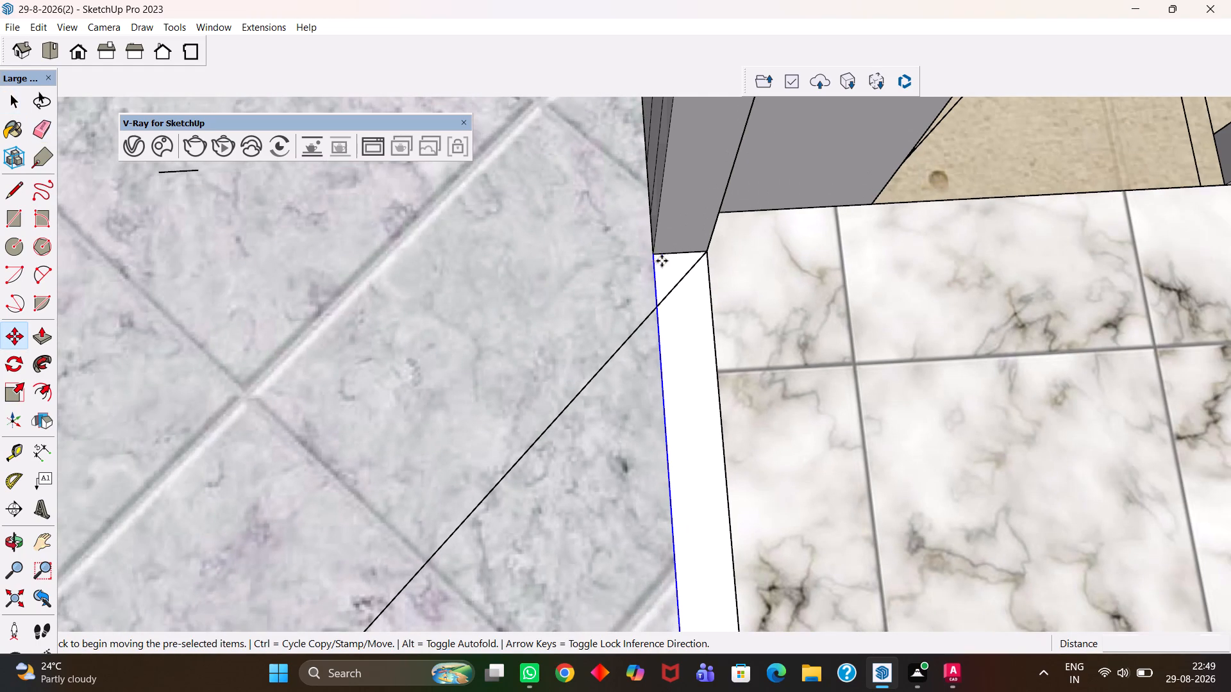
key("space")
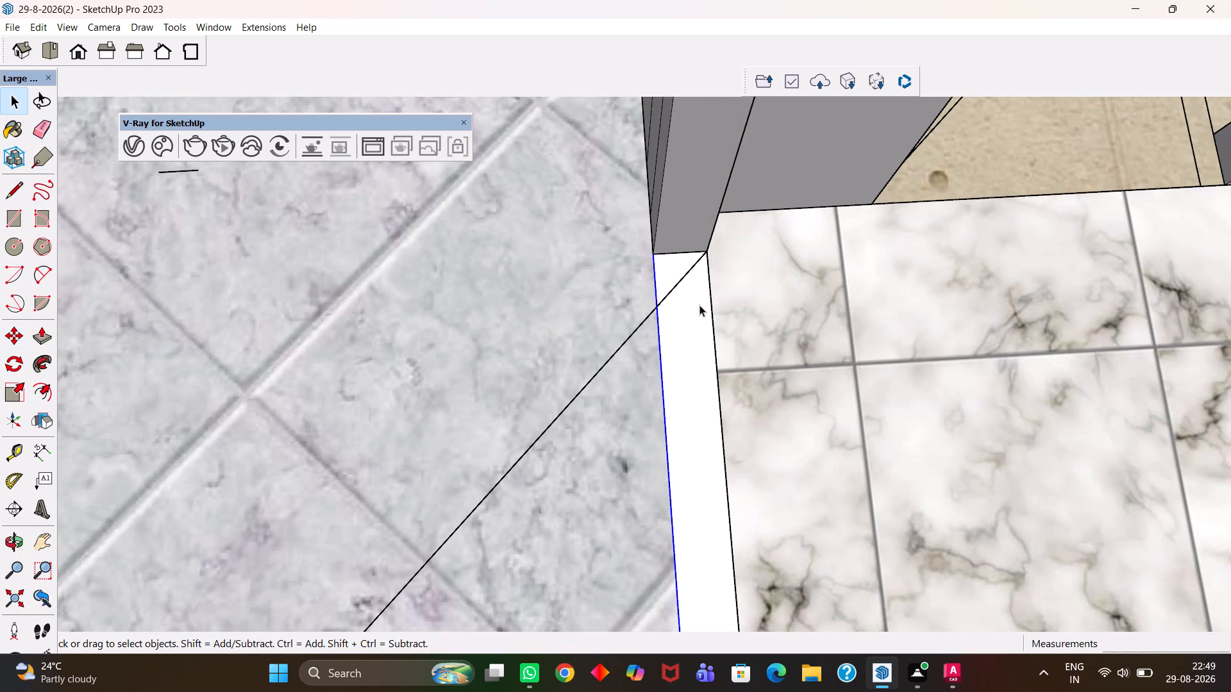
Paint the white doorway strip with the grey marble tile material sampled from the adjoining cabinet room floor.
key("b")
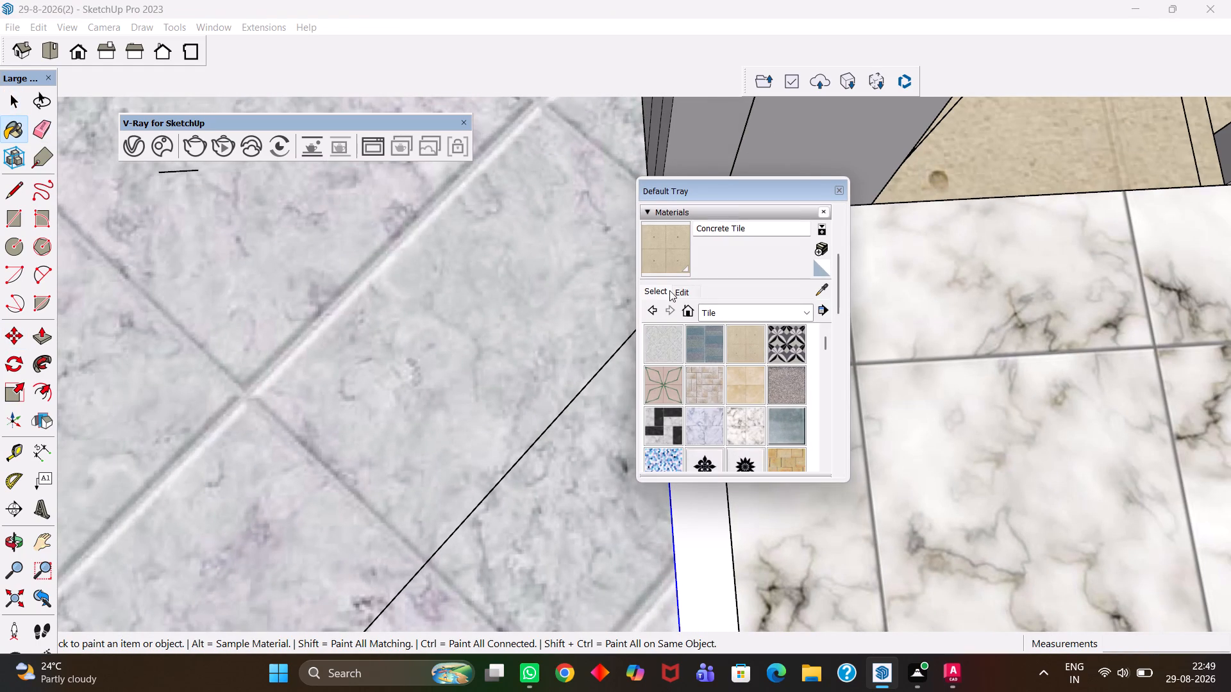
left_click(660, 289)
left_click(820, 289)
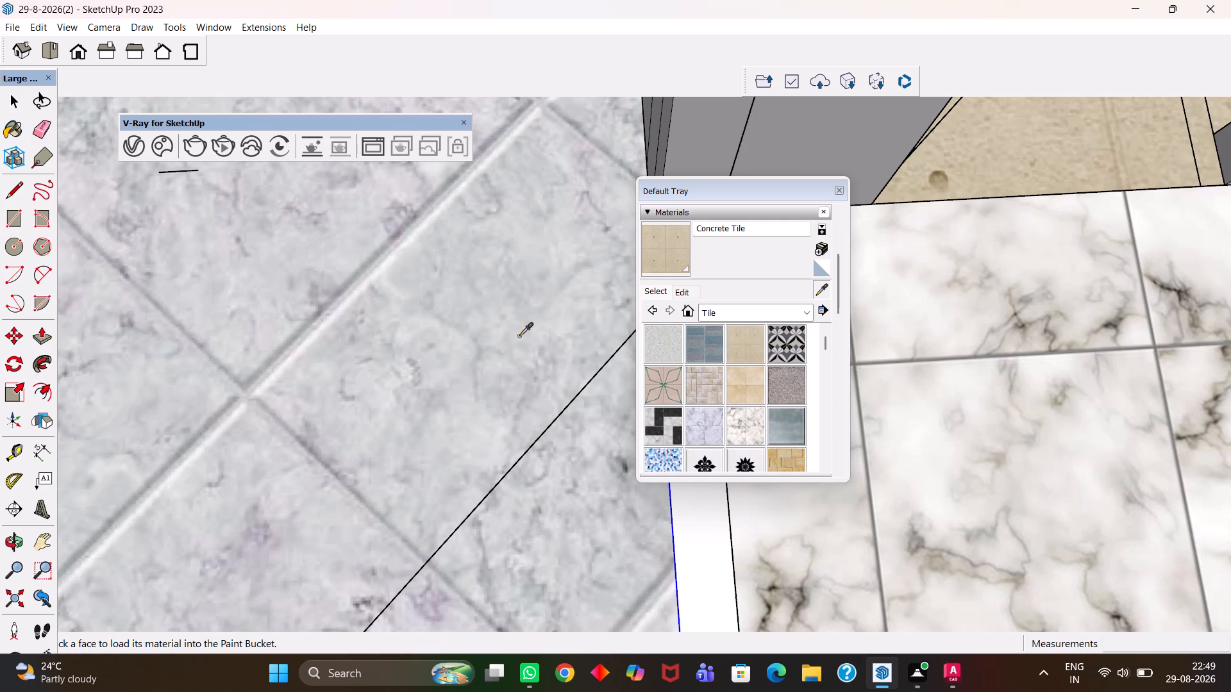
left_click(519, 336)
left_click(842, 192)
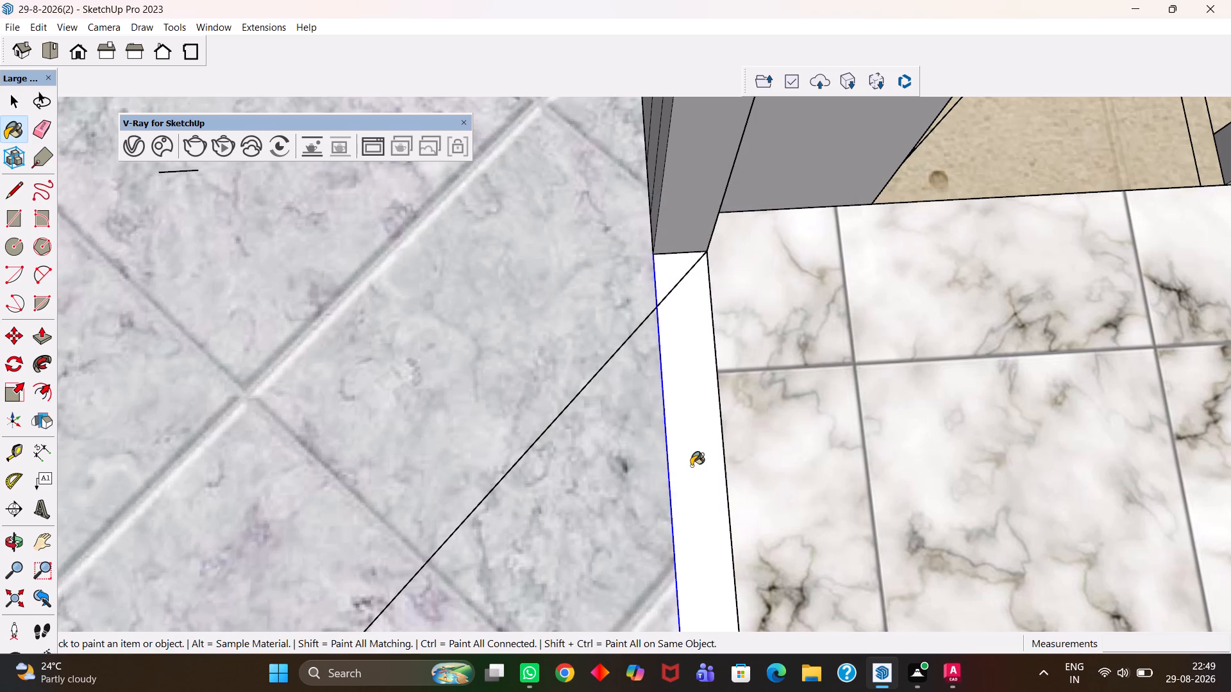
left_click(691, 466)
Review the floor finishes and the bed's placement across the whole house plan.
scroll(685, 468, "down", 20)
scroll(685, 468, "down", 1)
key("h")
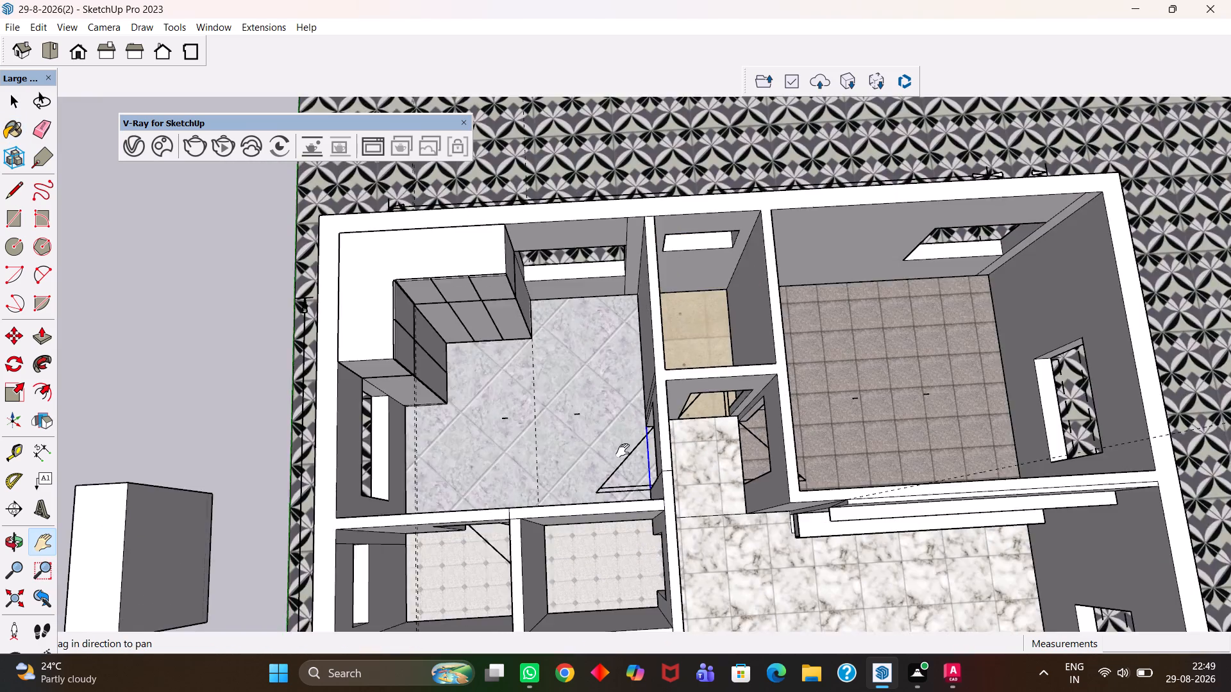
scroll(623, 450, "down", 9)
scroll(771, 422, "up", 10)
key("h")
left_click_drag(656, 461, 680, 324)
scroll(670, 334, "down", 11)
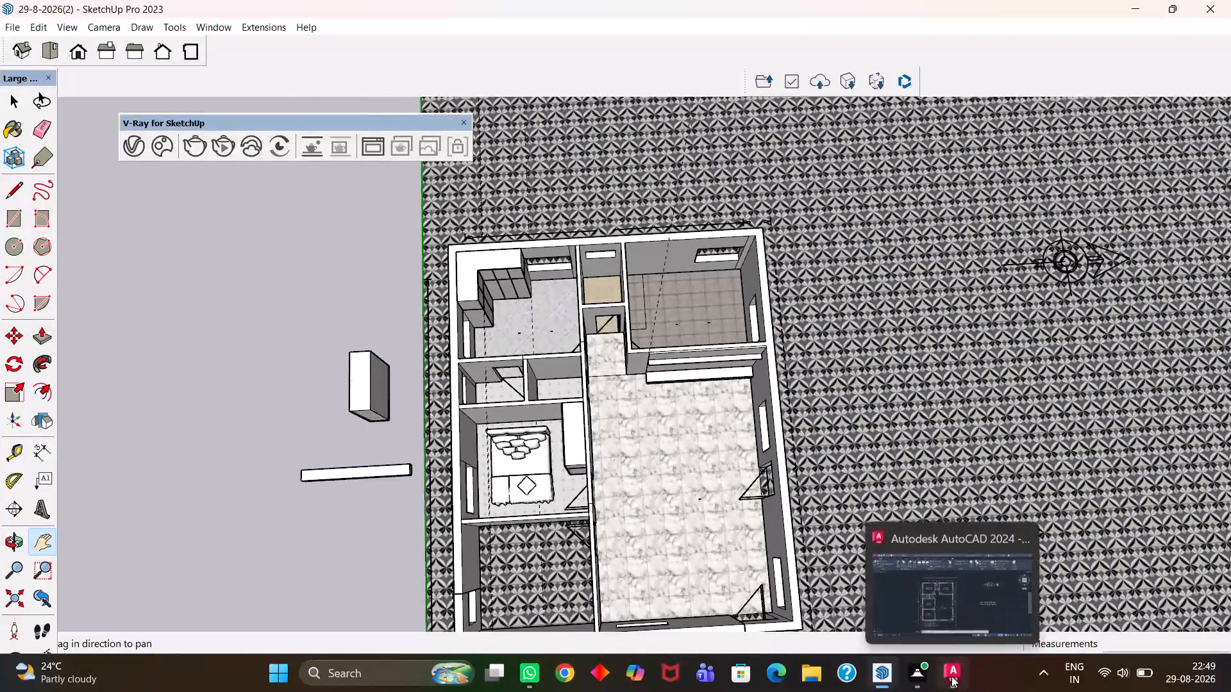
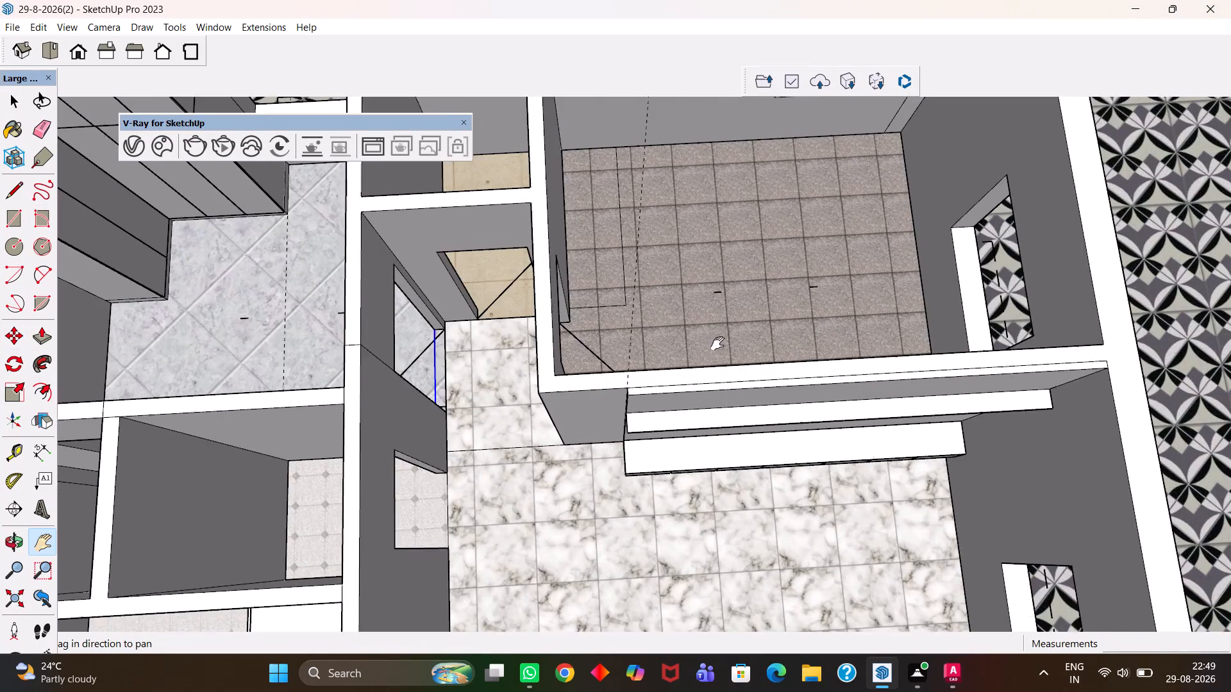
Examine the floor tiling and doorway of the brown-tiled room and the small beige-tiled room beside it.
scroll(673, 322, "up", 4)
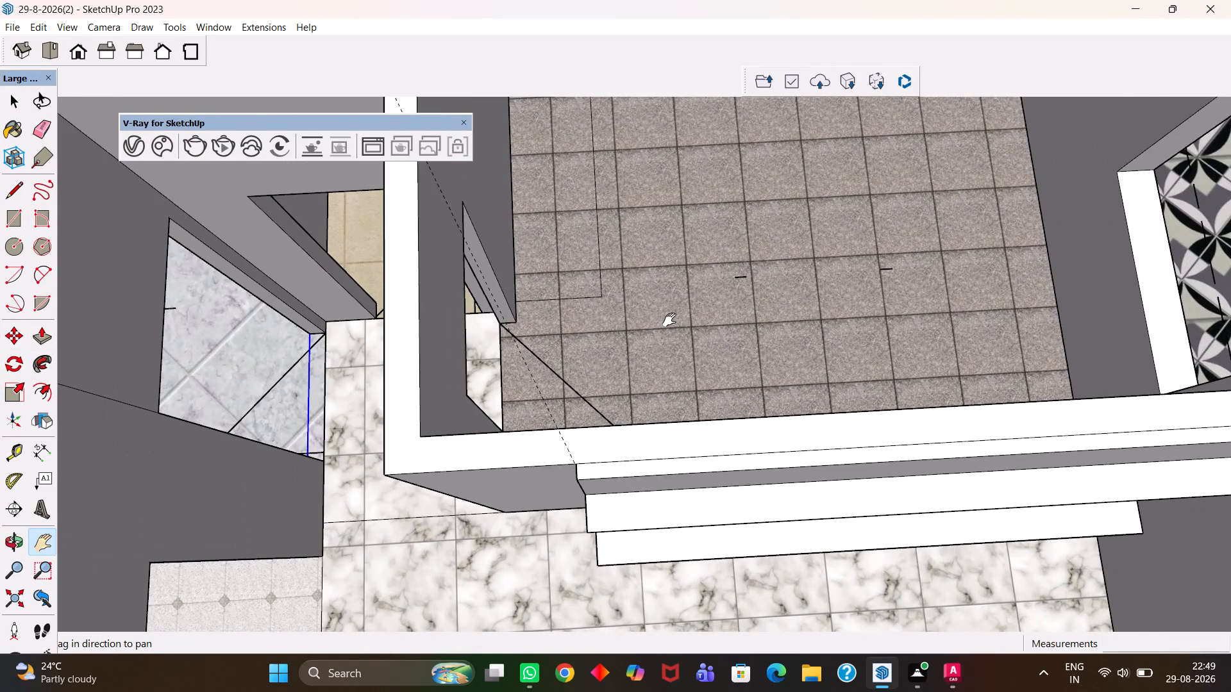
scroll(660, 323, "down", 6)
key("h")
middle_click_drag(641, 276, 633, 333)
scroll(633, 333, "up", 5)
scroll(630, 331, "down", 4)
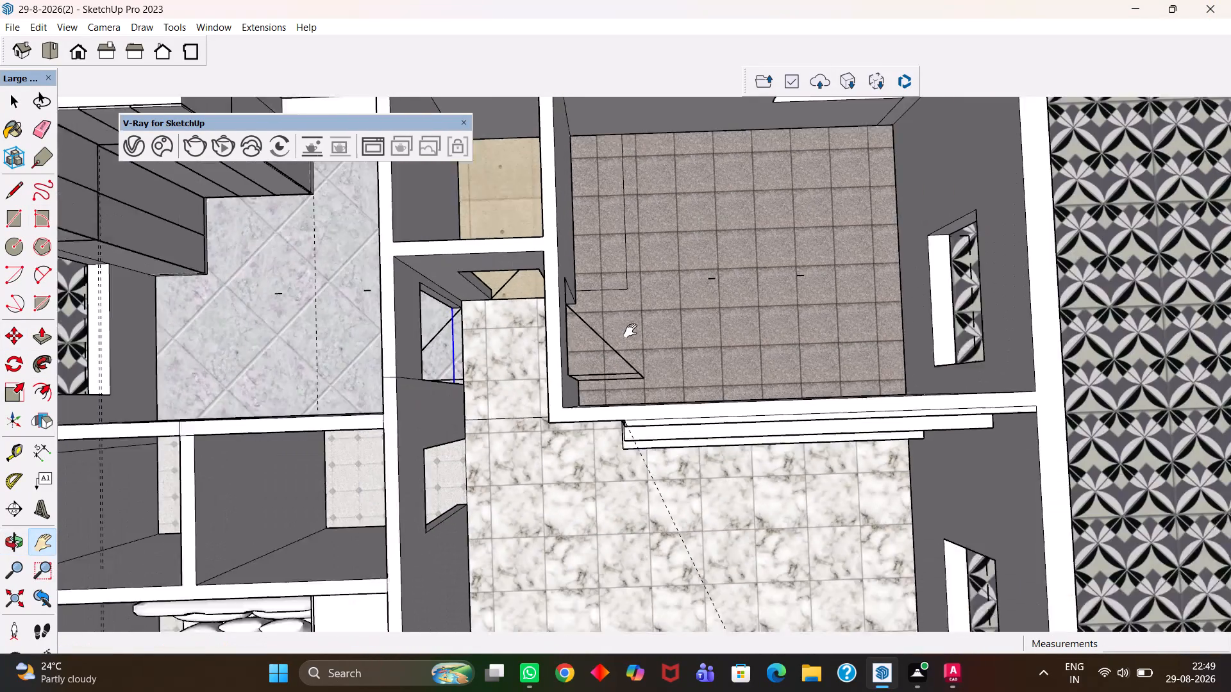
scroll(630, 331, "down", 2)
left_click_drag(724, 266, 713, 347)
scroll(713, 347, "up", 10)
key("h")
scroll(713, 347, "down", 8)
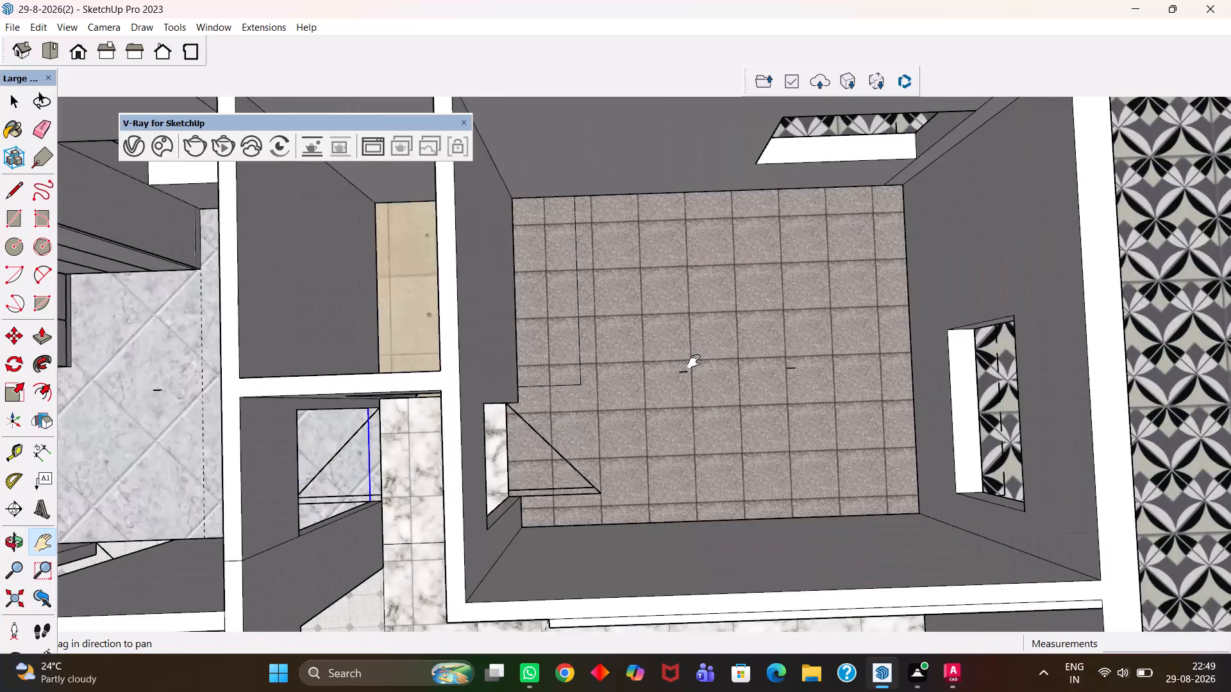
scroll(692, 364, "up", 5)
middle_click_drag(721, 387, 703, 395)
scroll(703, 395, "up", 1)
scroll(703, 395, "down", 8)
scroll(683, 393, "up", 5)
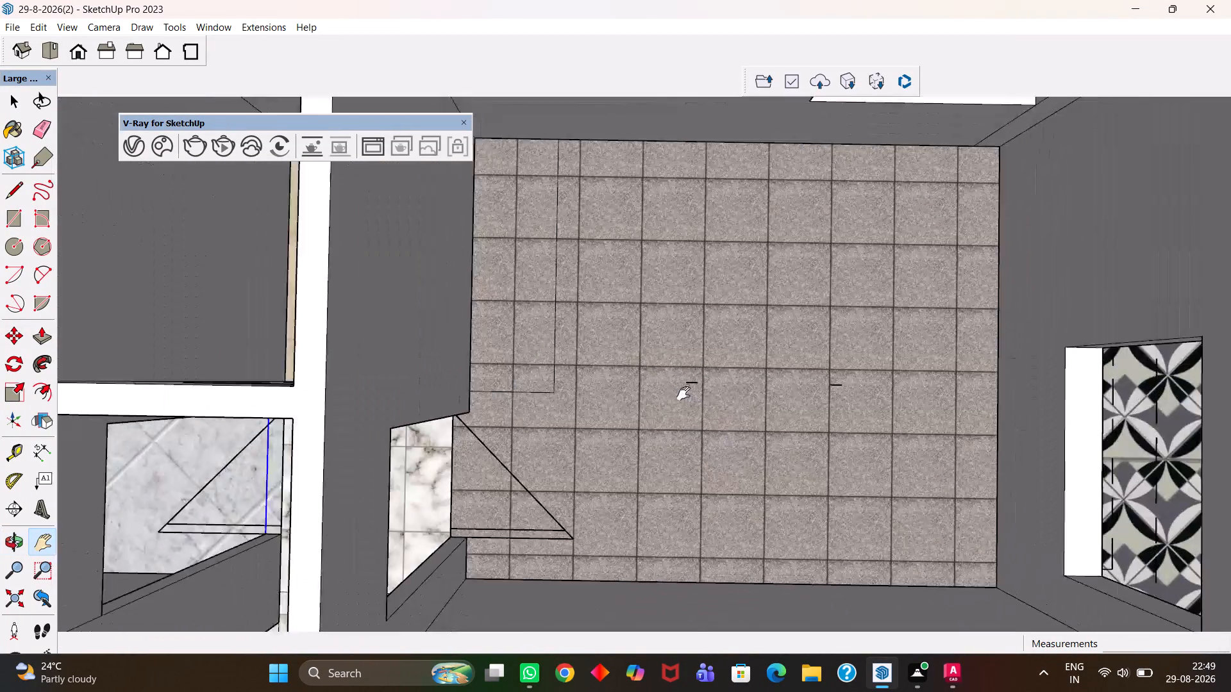
scroll(683, 393, "down", 5)
key("h")
scroll(681, 403, "down", 6)
left_click_drag(551, 390, 730, 409)
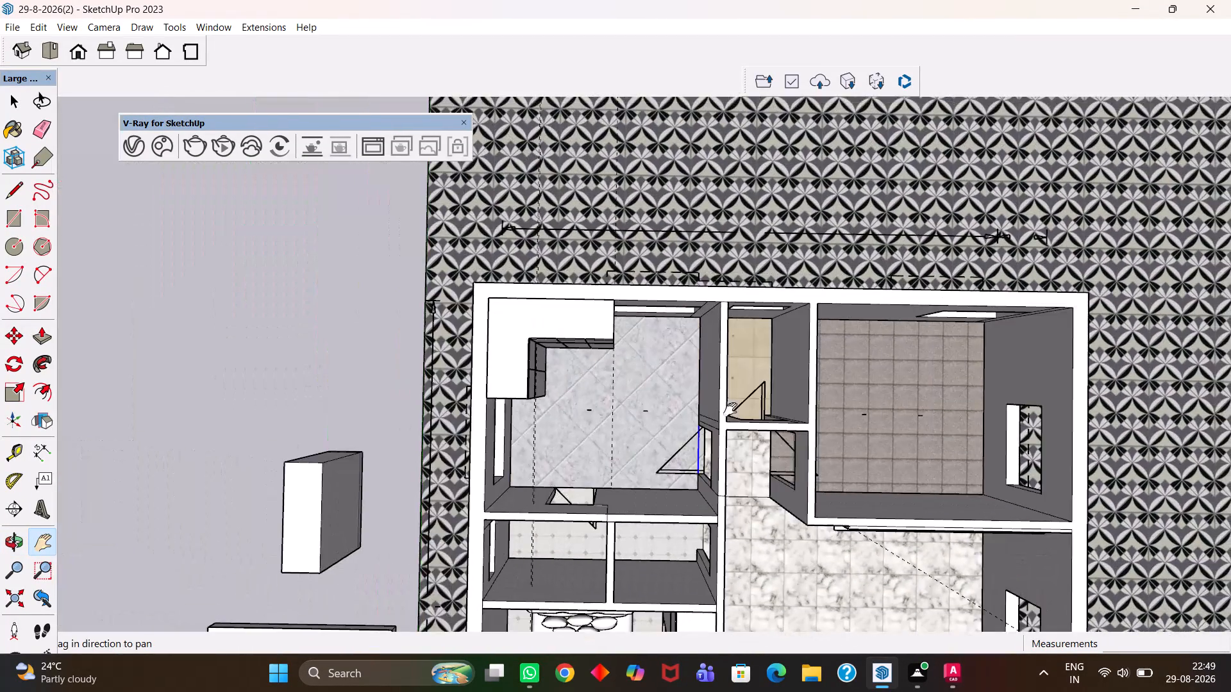
scroll(729, 397, "up", 10)
left_click_drag(818, 370, 674, 384)
scroll(641, 381, "up", 4)
scroll(641, 381, "down", 7)
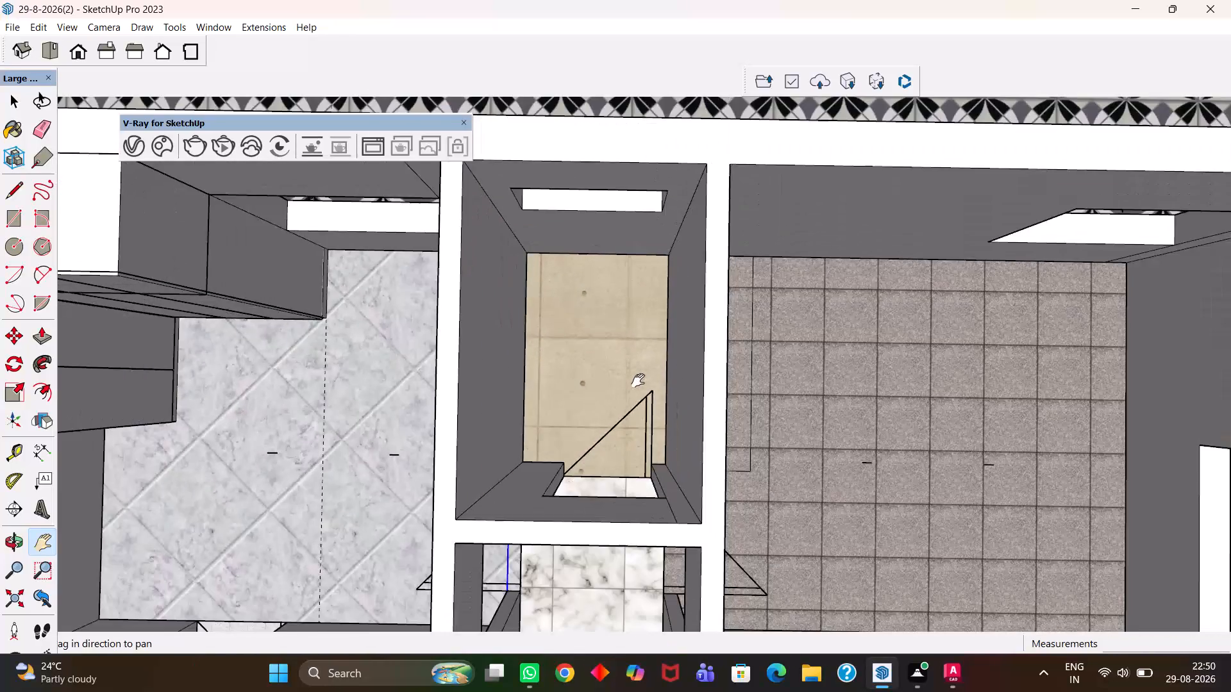
Survey the marble hall, the patterned-tile room and the bed's placement in the bedroom.
key("h")
scroll(633, 378, "down", 5)
scroll(735, 442, "down", 6)
left_click_drag(775, 458, 751, 280)
scroll(719, 403, "up", 5)
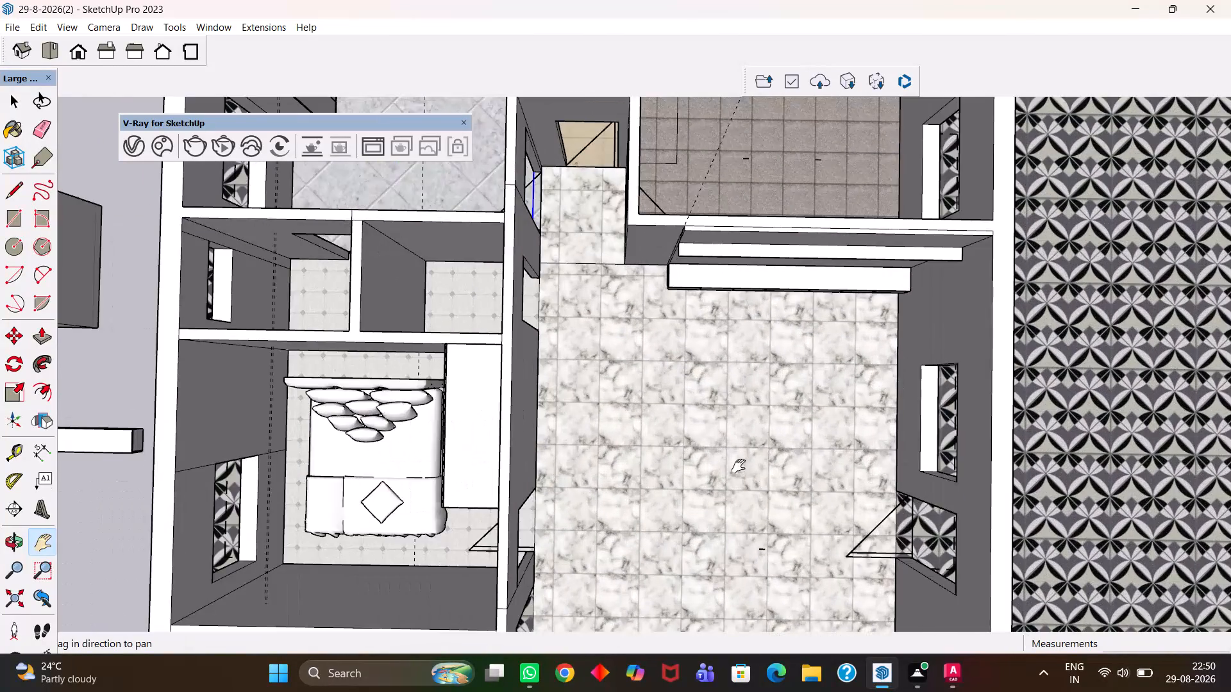
left_click_drag(739, 466, 707, 298)
scroll(697, 275, "down", 5)
scroll(703, 429, "up", 10)
scroll(705, 433, "down", 6)
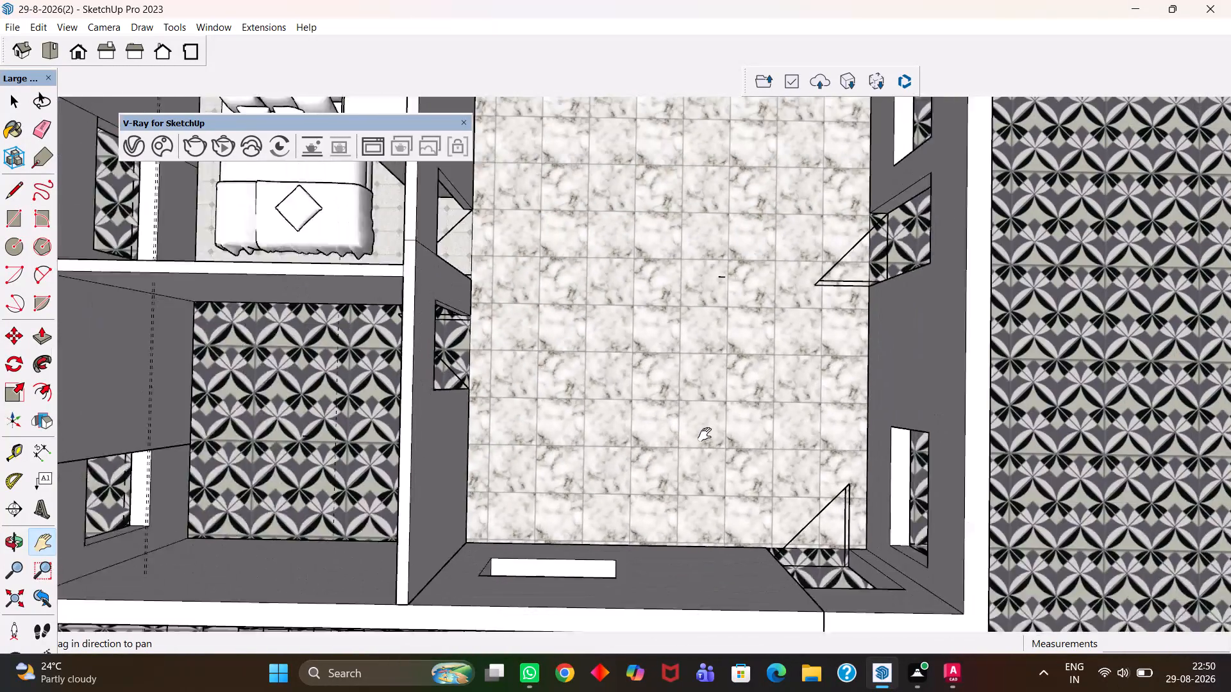
scroll(705, 434, "down", 1)
left_click_drag(704, 467, 694, 368)
scroll(690, 364, "up", 6)
scroll(690, 364, "down", 7)
left_click_drag(626, 361, 825, 441)
scroll(601, 422, "up", 2)
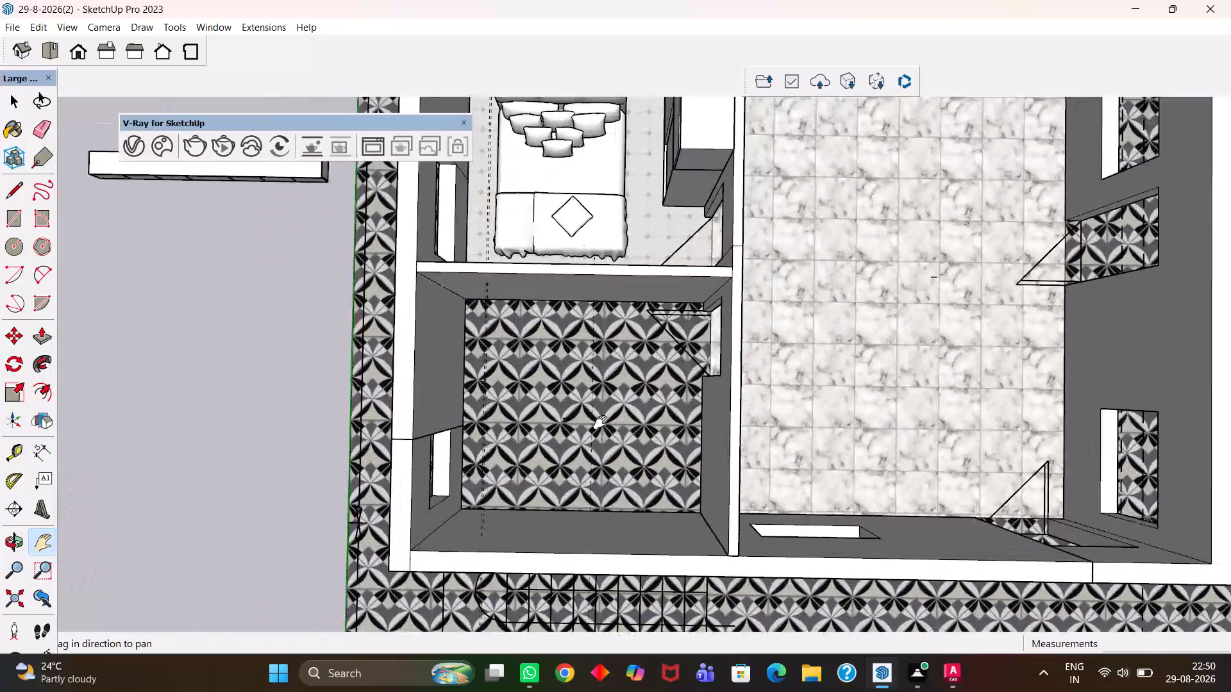
scroll(600, 422, "up", 10)
scroll(600, 422, "down", 13)
left_click_drag(614, 326, 633, 486)
scroll(623, 395, "up", 5)
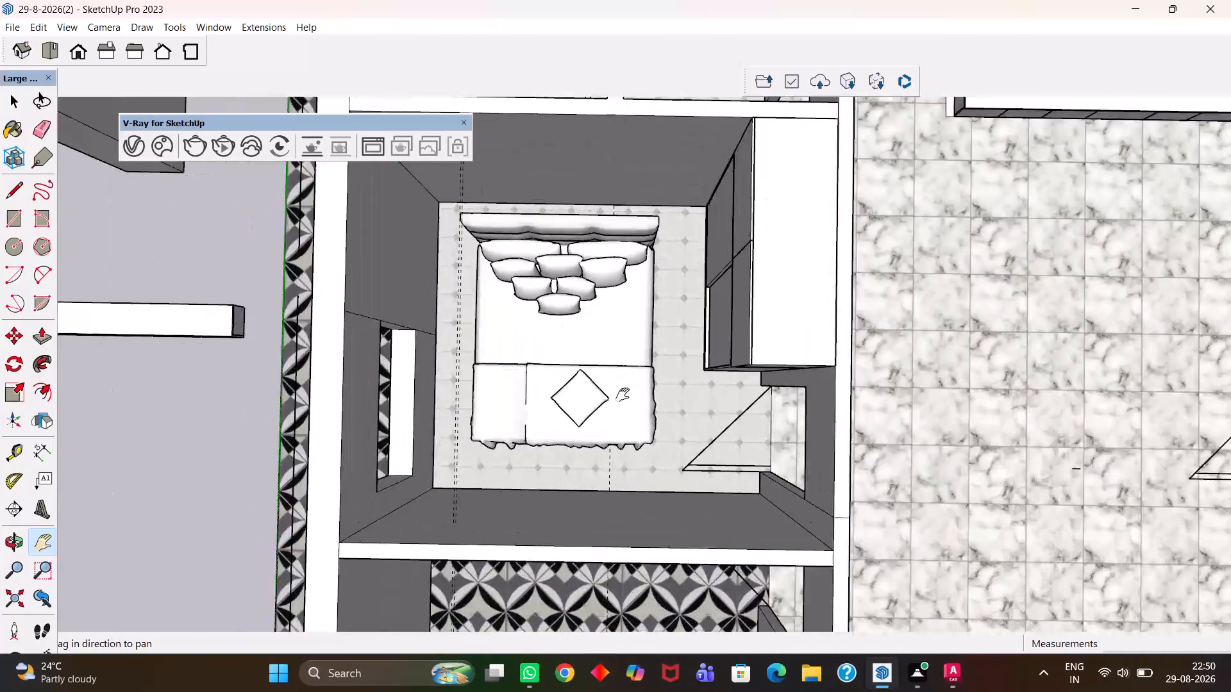
Examine the floors and doorways of the two small dotted-tile rooms between the bedroom and the cabinet room.
scroll(622, 388, "down", 6)
left_click_drag(634, 303, 657, 577)
scroll(646, 490, "up", 12)
middle_click_drag(692, 504, 678, 432)
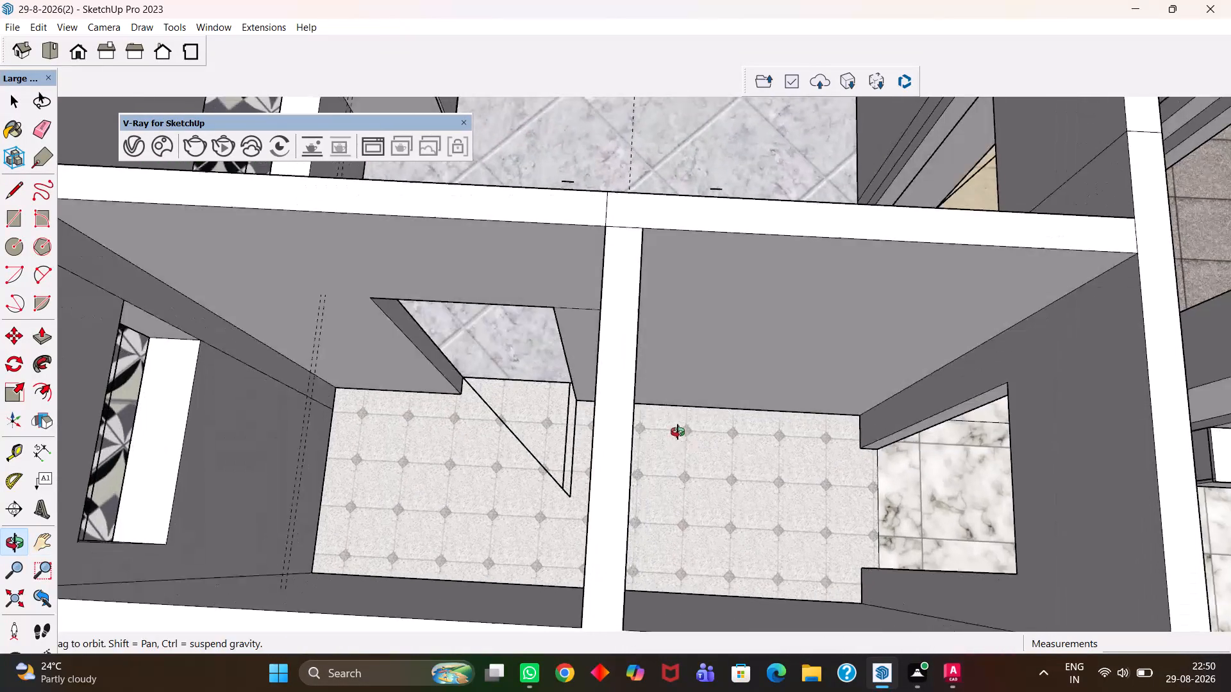
middle_click_drag(678, 432, 680, 434)
middle_click(683, 435)
scroll(687, 441, "up", 7)
scroll(523, 467, "up", 5)
scroll(523, 467, "down", 13)
key("h")
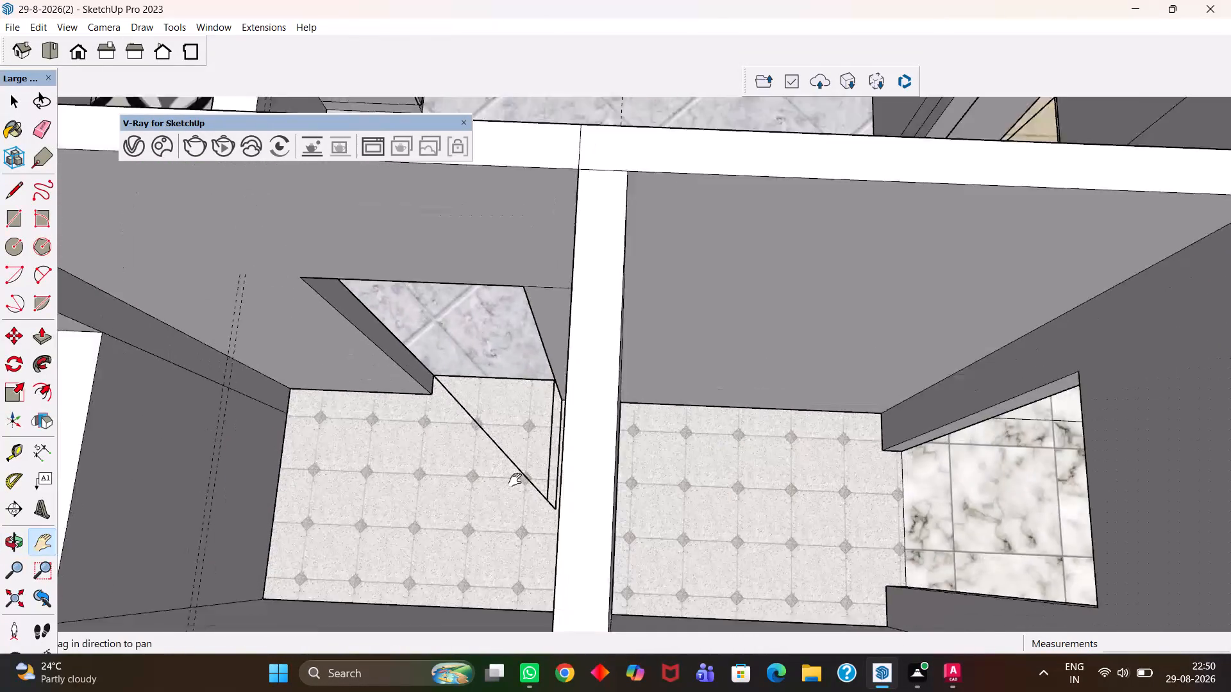
scroll(515, 480, "down", 6)
scroll(664, 484, "down", 6)
left_click_drag(645, 506, 612, 342)
scroll(580, 363, "up", 5)
scroll(578, 365, "down", 4)
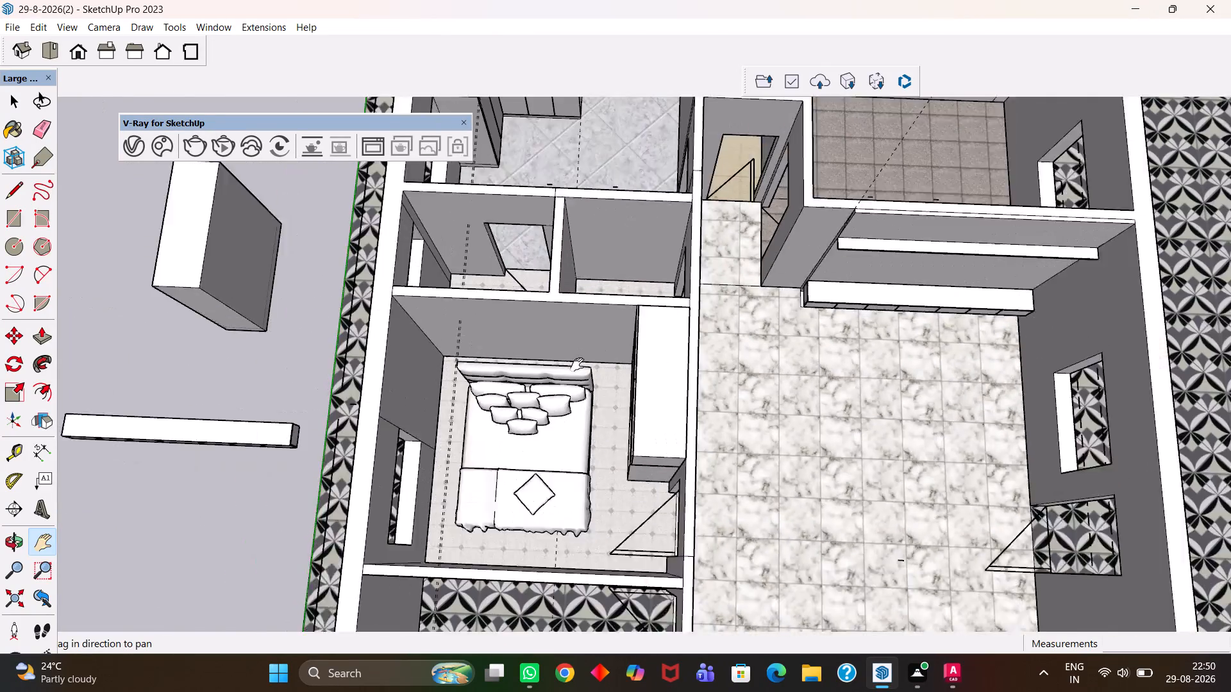
scroll(577, 365, "down", 2)
scroll(336, 150, "up", 3)
Search the Chaos Cosmos library for "window".
left_click(162, 141)
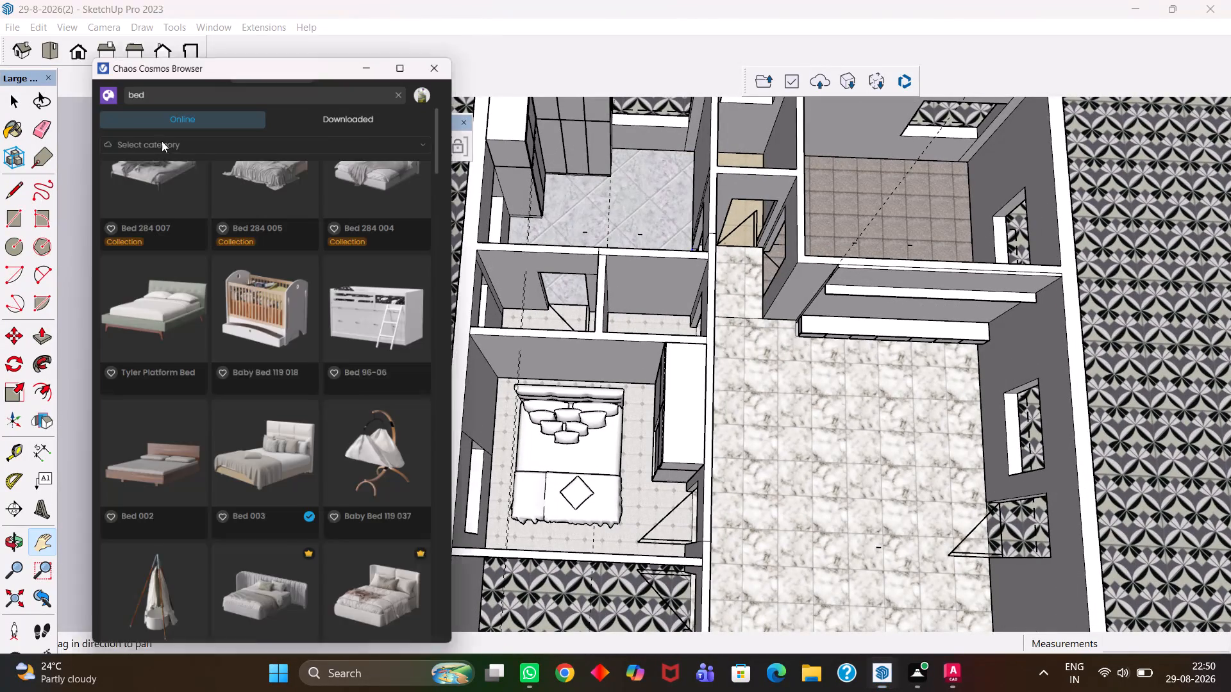
left_click(187, 45)
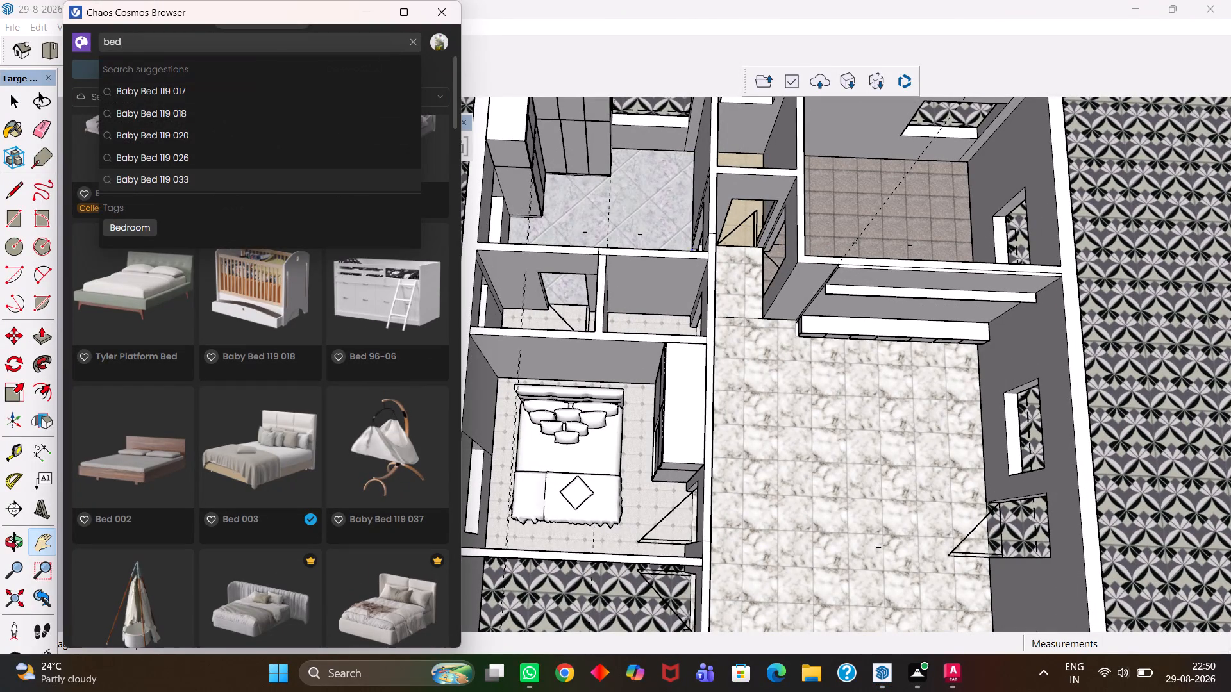
key("BackSpace")
key("BackSpace")
key("BackSpace")
key("BackSpace")
key("BackSpace")
type("windoe")
key("BackSpace")
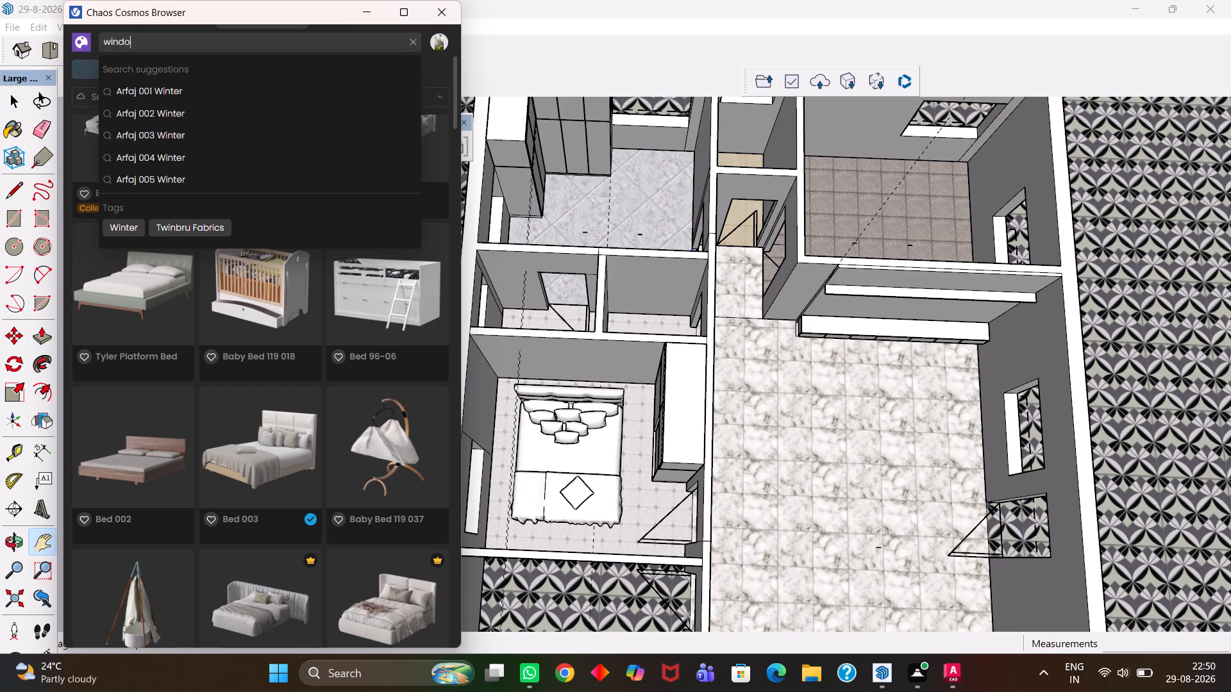
key("w")
key("Return")
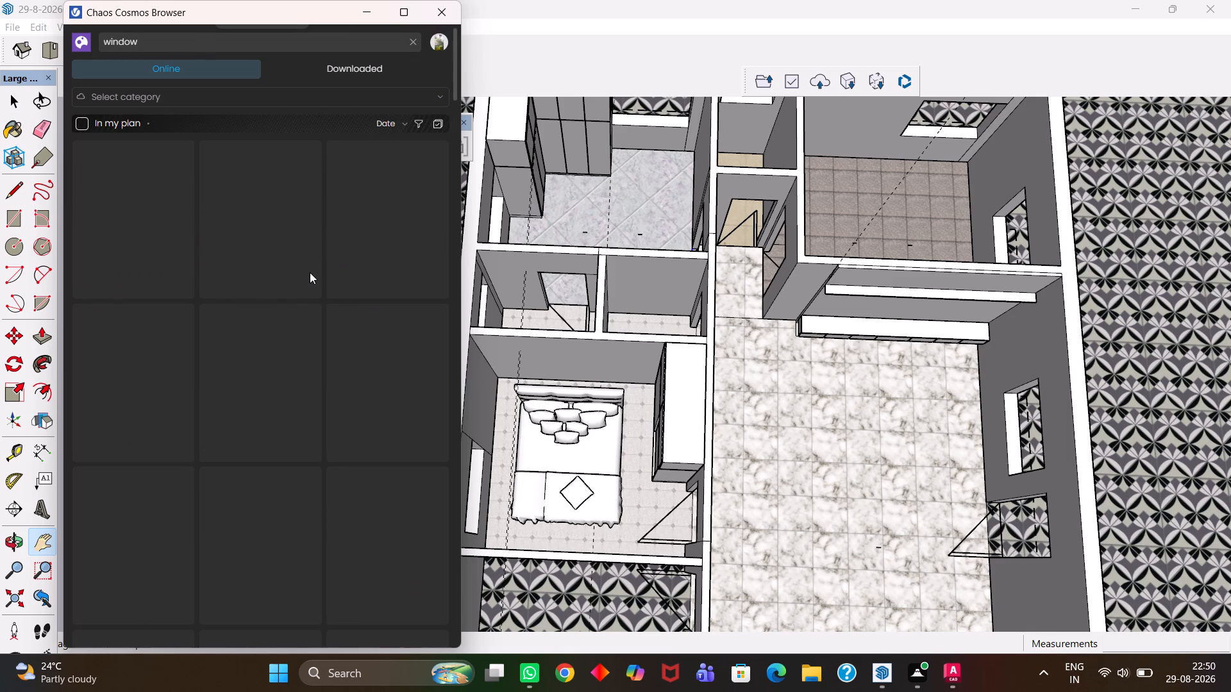
Import the Window 46-30 asset from the window search results into the model.
scroll(310, 272, "up", 4)
scroll(250, 246, "up", 3)
scroll(277, 298, "down", 5)
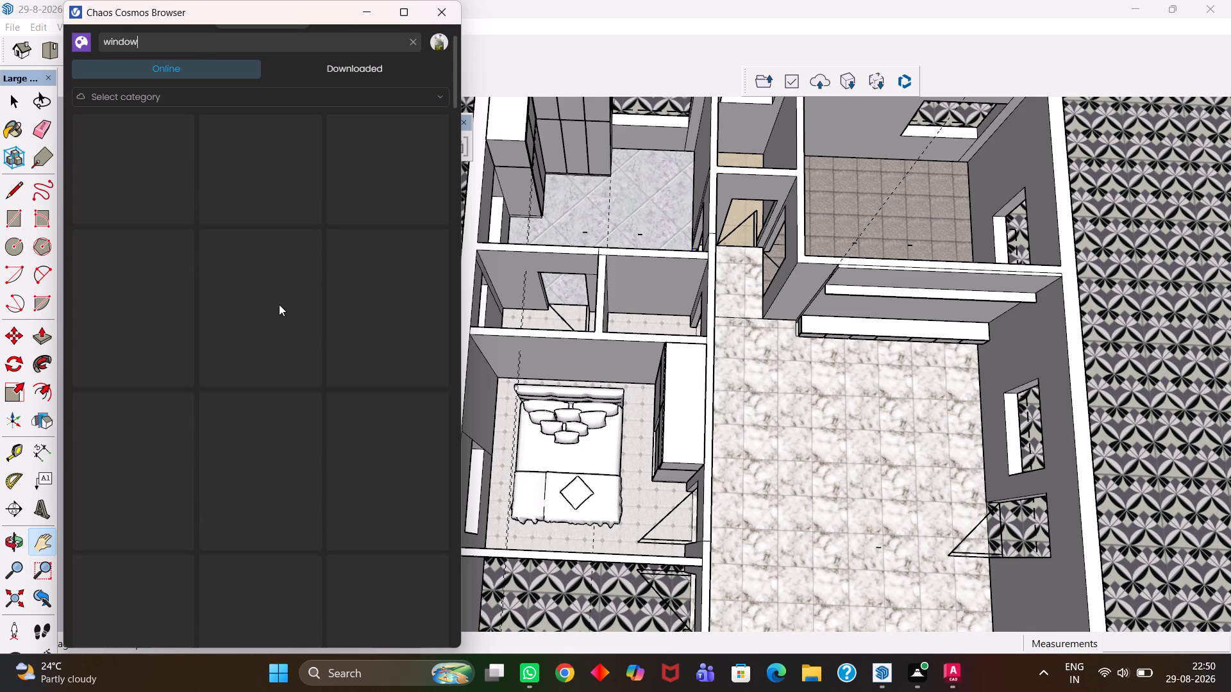
scroll(280, 325, "down", 2)
scroll(280, 327, "up", 19)
scroll(269, 333, "up", 5)
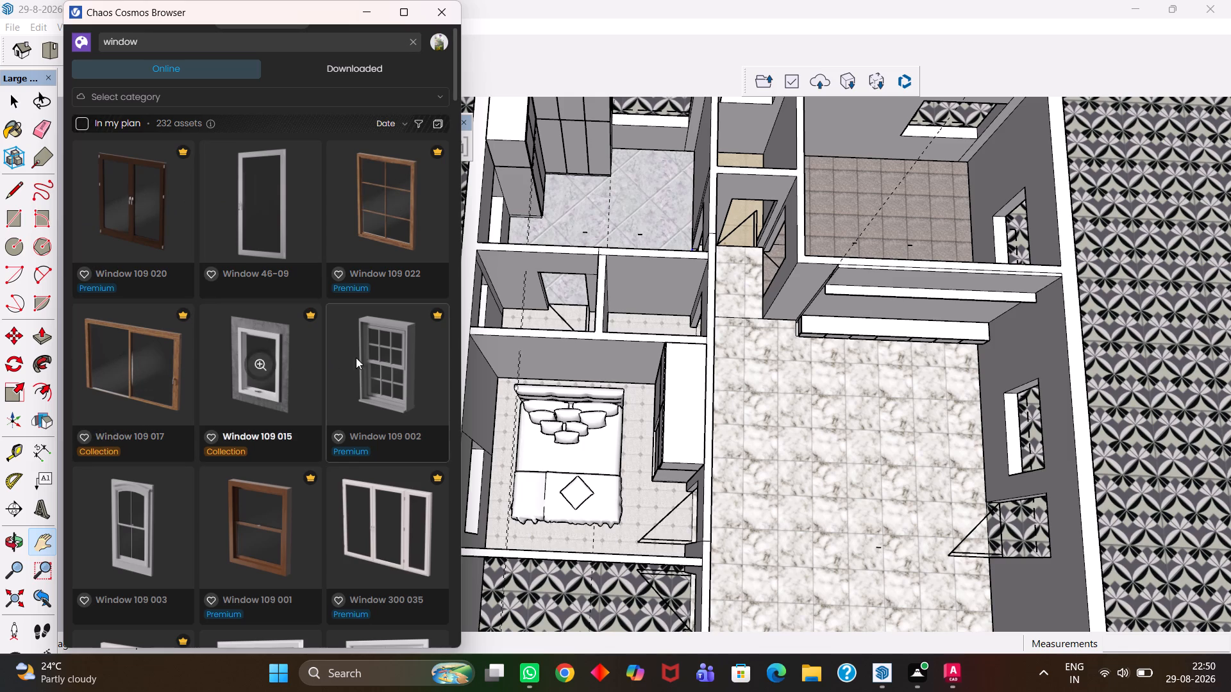
scroll(385, 358, "down", 2)
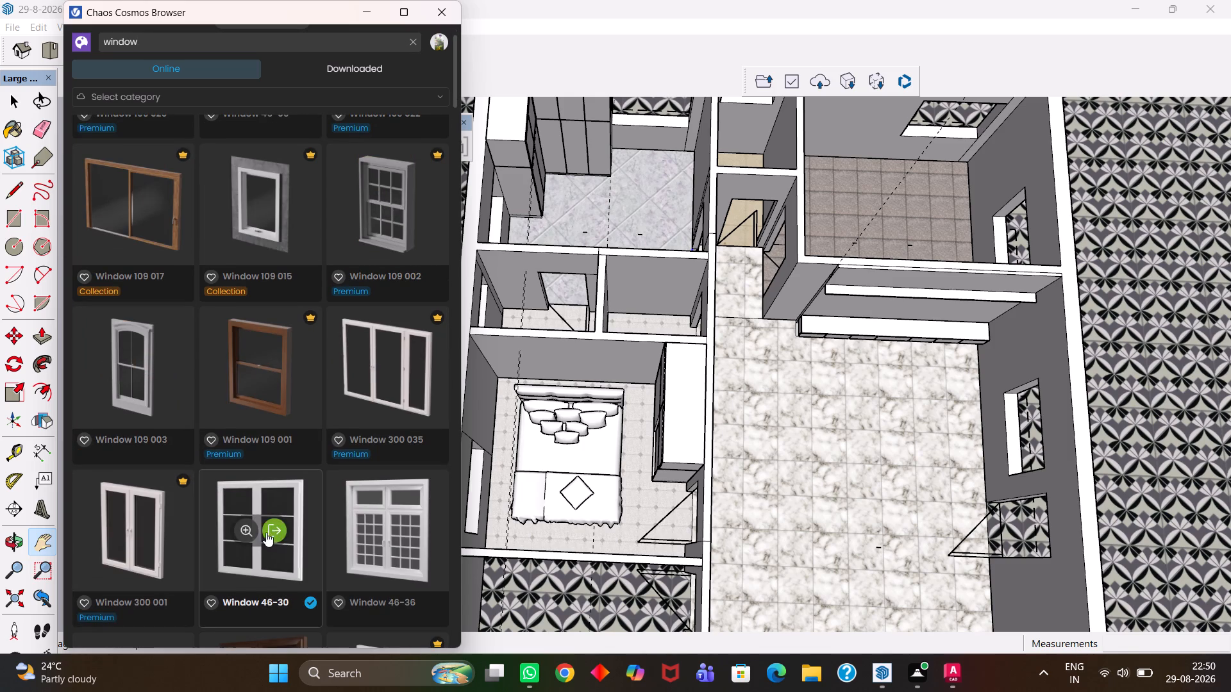
double_click(272, 531)
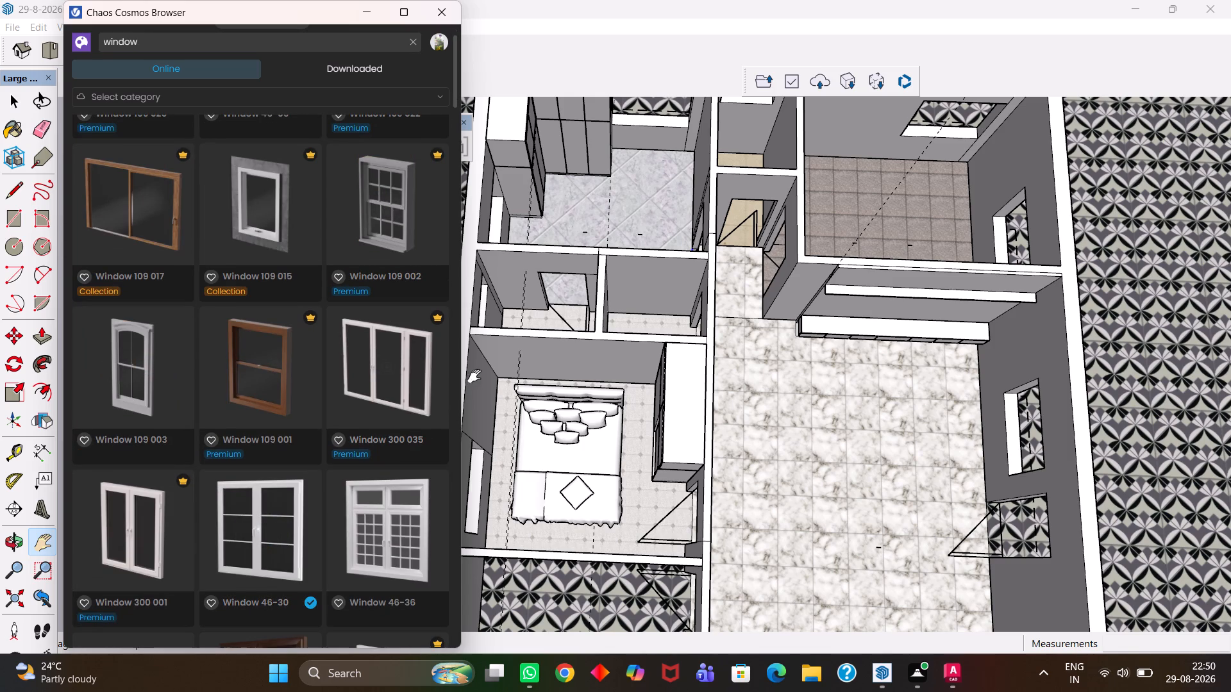
left_click_drag(278, 527, 379, 460)
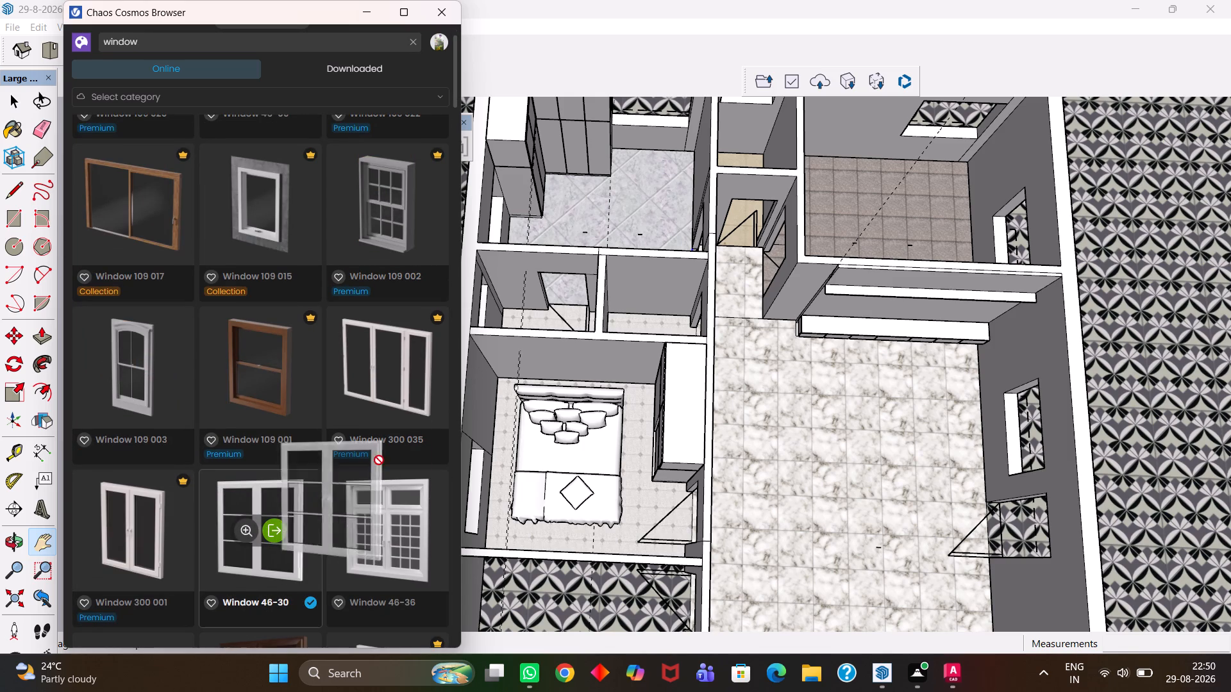
left_click_drag(379, 460, 473, 400)
double_click(274, 527)
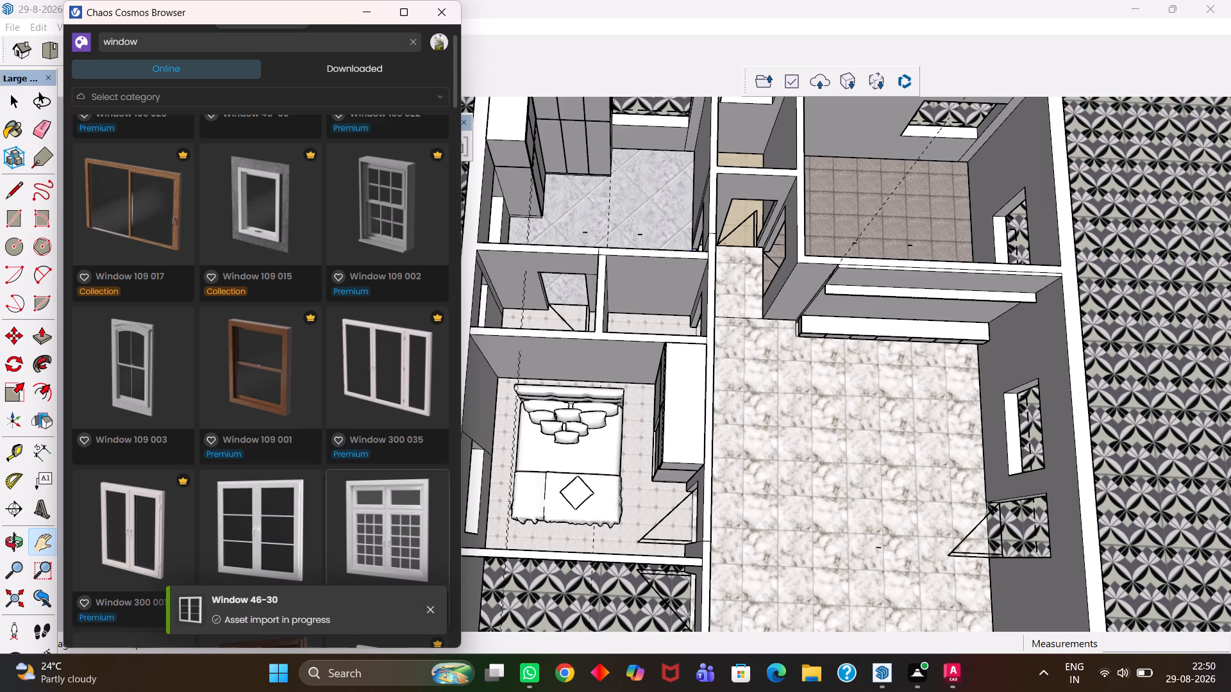
left_click_drag(276, 530, 553, 427)
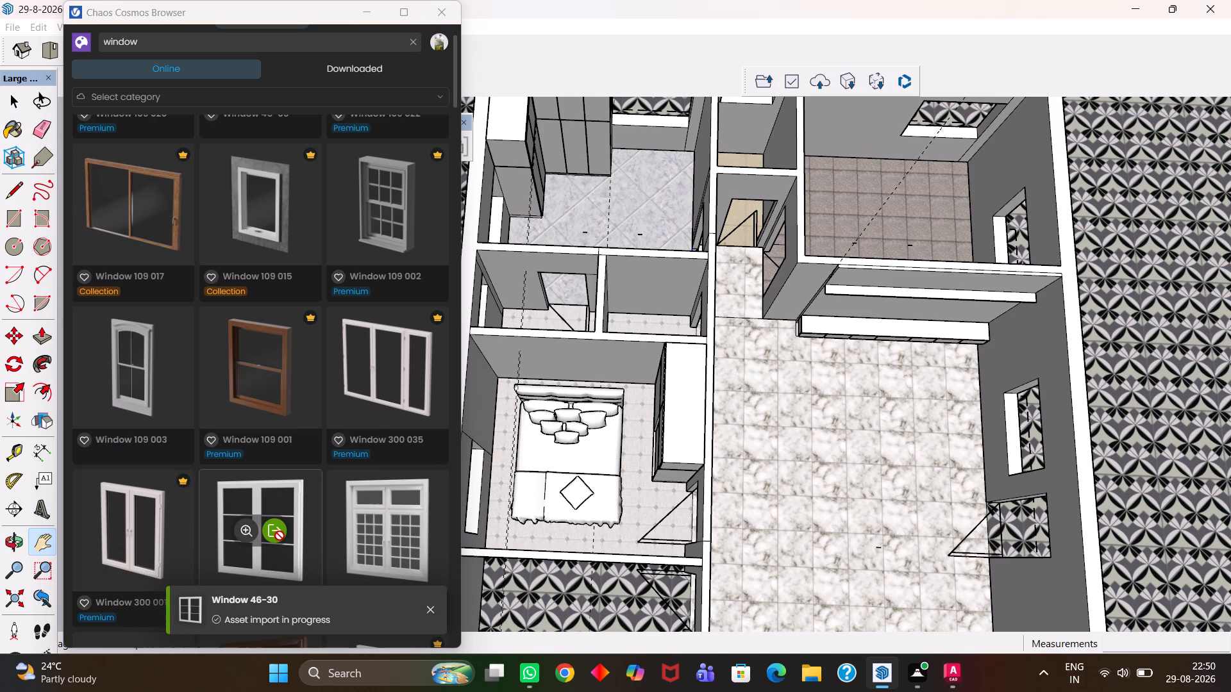
Place the imported window at the sill of the window opening in the bedroom's outer wall.
scroll(385, 447, "down", 10)
scroll(331, 500, "up", 2)
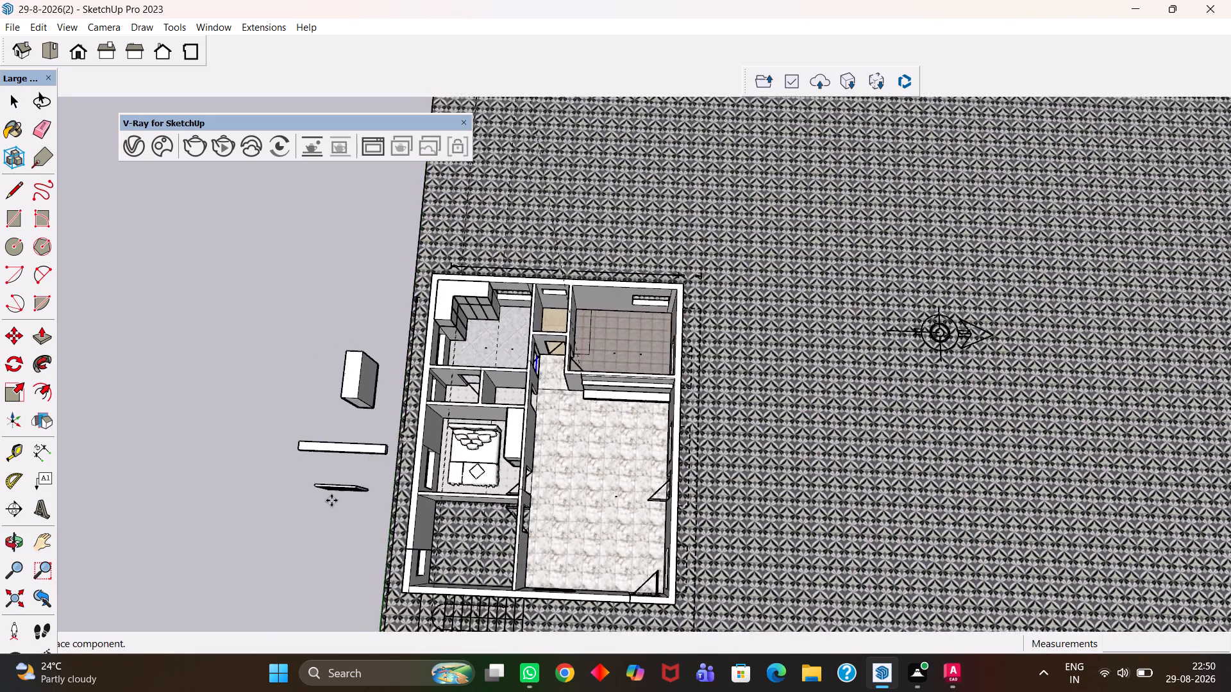
scroll(331, 500, "up", 9)
middle_click_drag(344, 477, 583, 359)
scroll(583, 358, "up", 5)
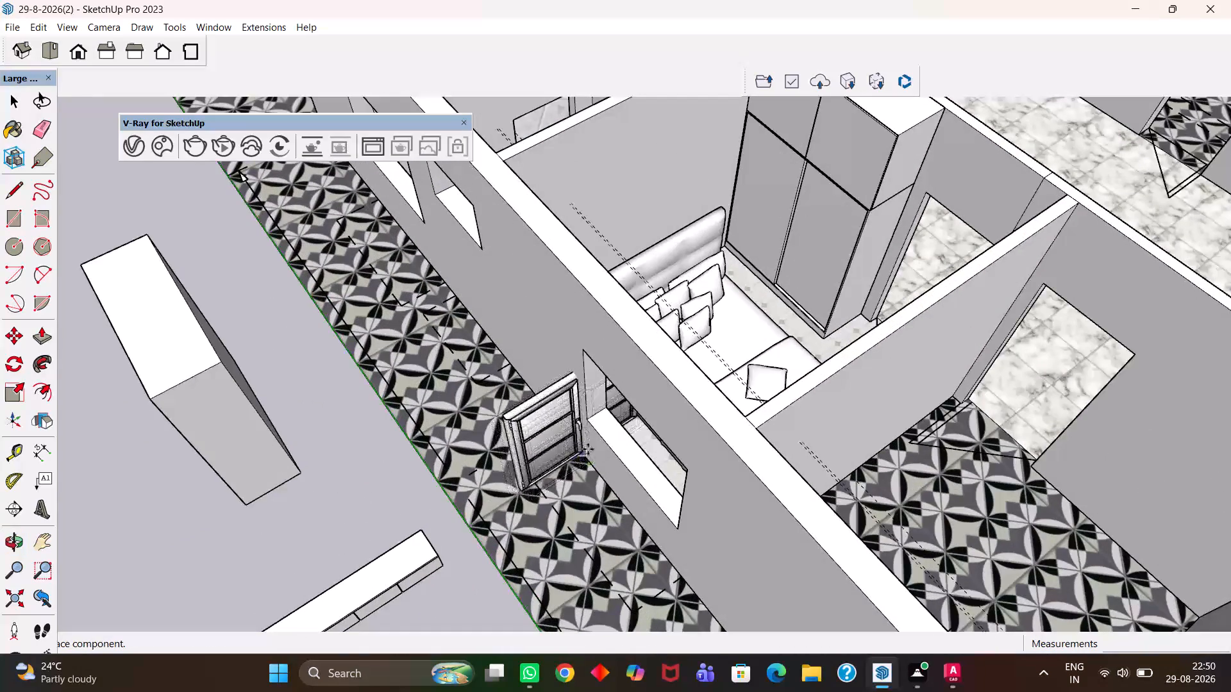
left_click(607, 442)
Delete the glass panes inside the Window 46-30 component, leaving its frame and bars.
scroll(560, 415, "up", 7)
key("space")
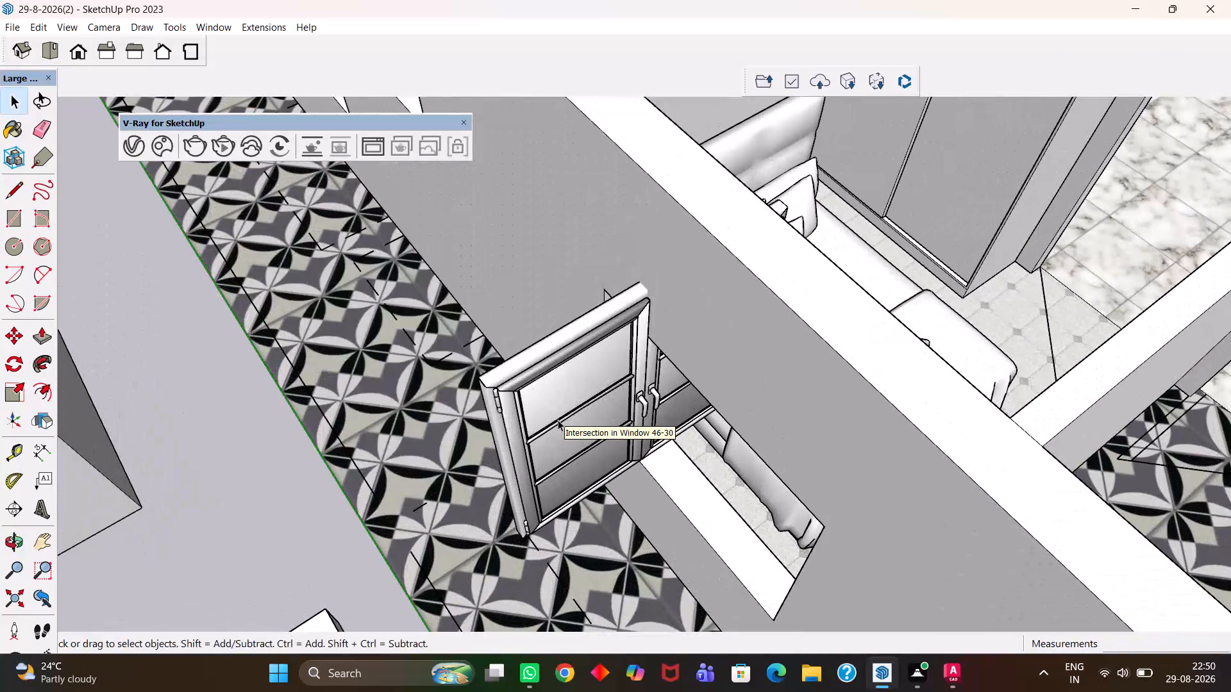
double_click(566, 437)
left_click(567, 437)
scroll(567, 437, "up", 2)
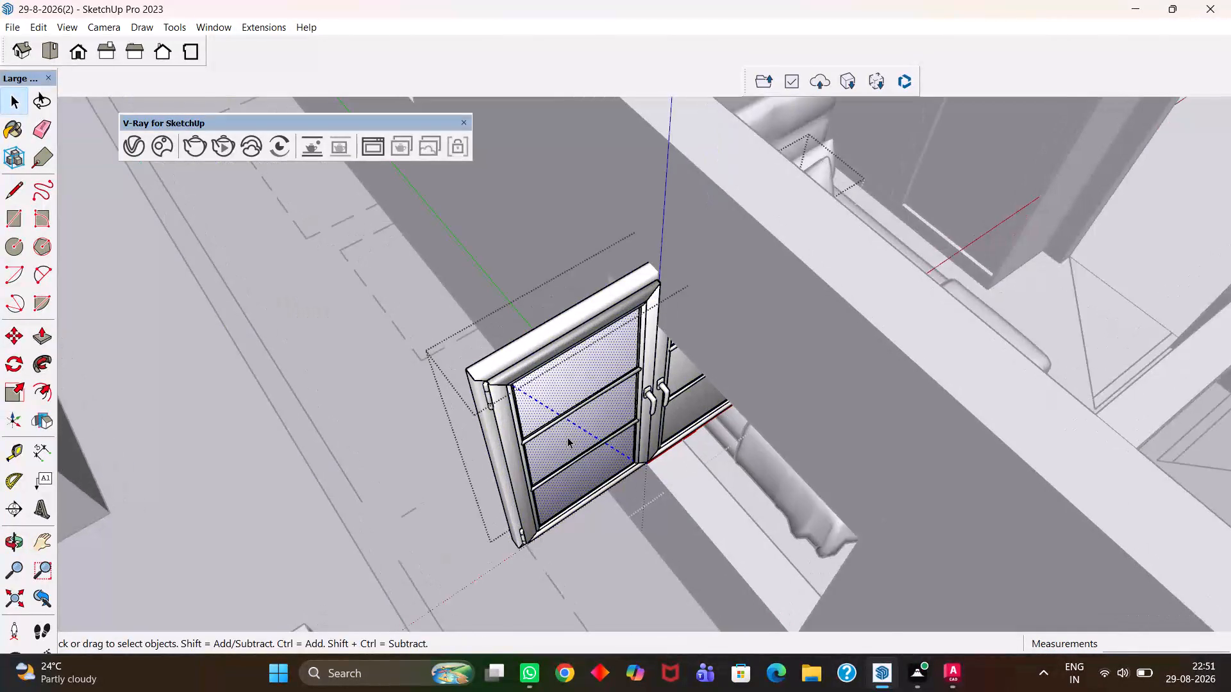
scroll(567, 437, "up", 1)
key("Delete")
left_click(594, 424)
key("Delete")
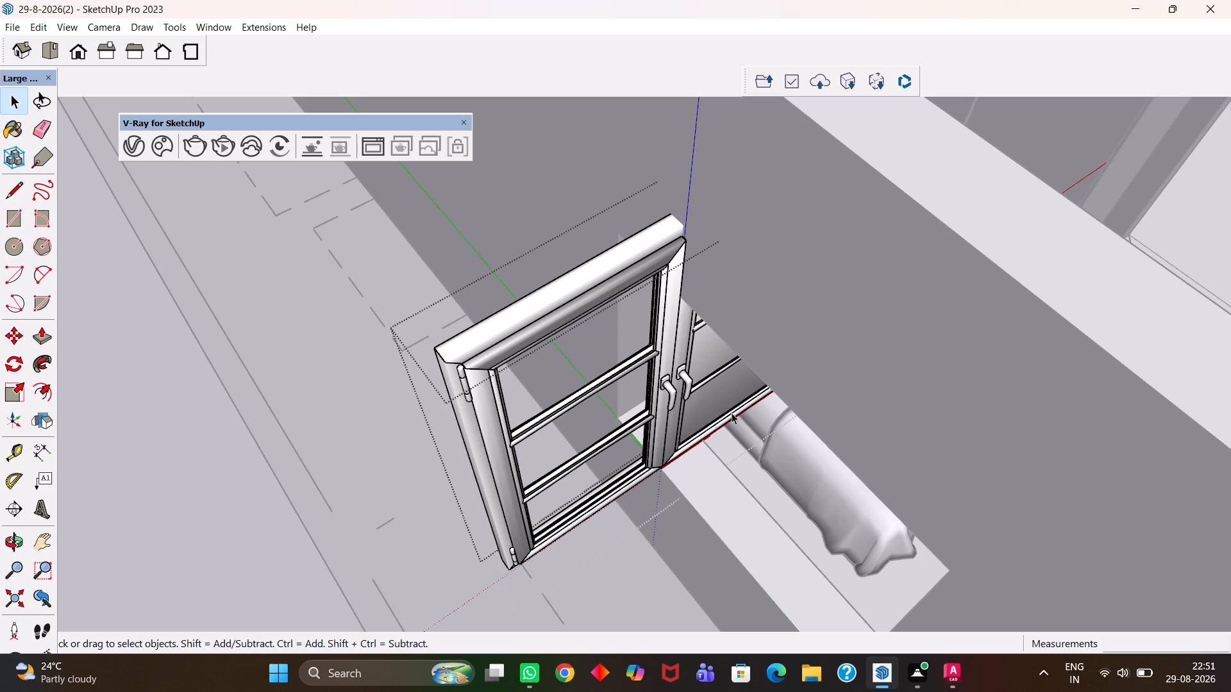
left_click(731, 409)
key("Delete")
left_click(710, 395)
key("Delete")
left_click(698, 354)
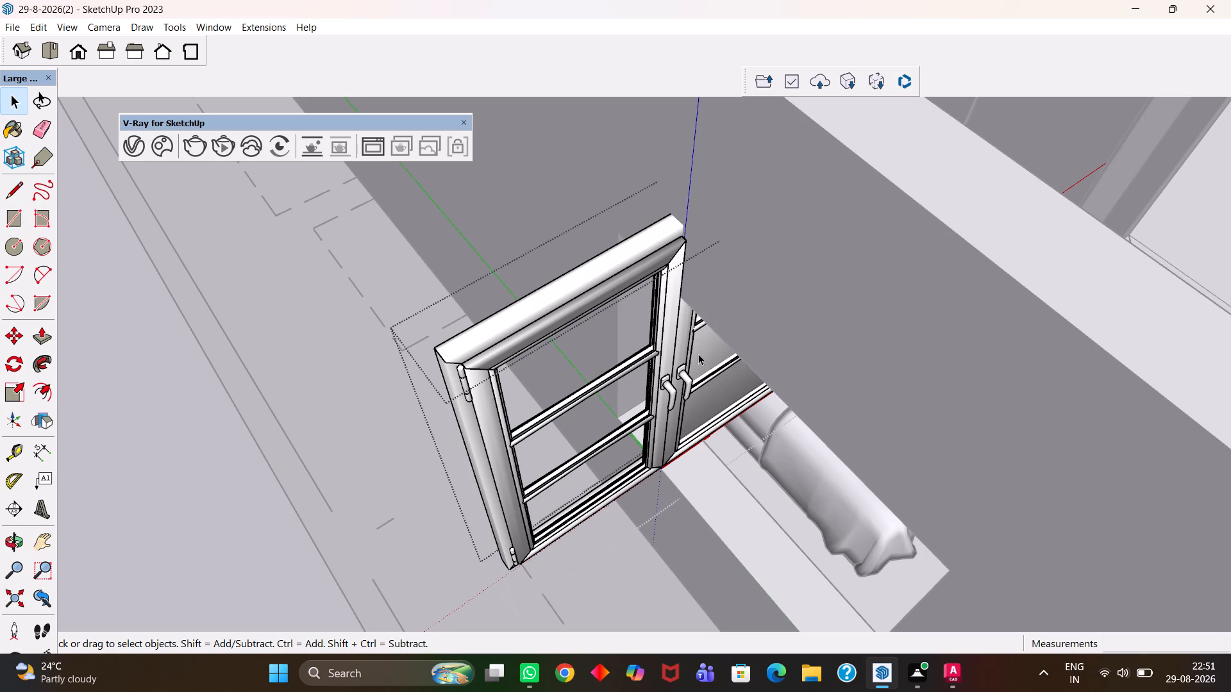
key("Delete")
scroll(678, 387, "down", 5)
middle_click_drag(637, 431, 560, 439)
scroll(542, 447, "up", 1)
scroll(540, 447, "down", 3)
key("space")
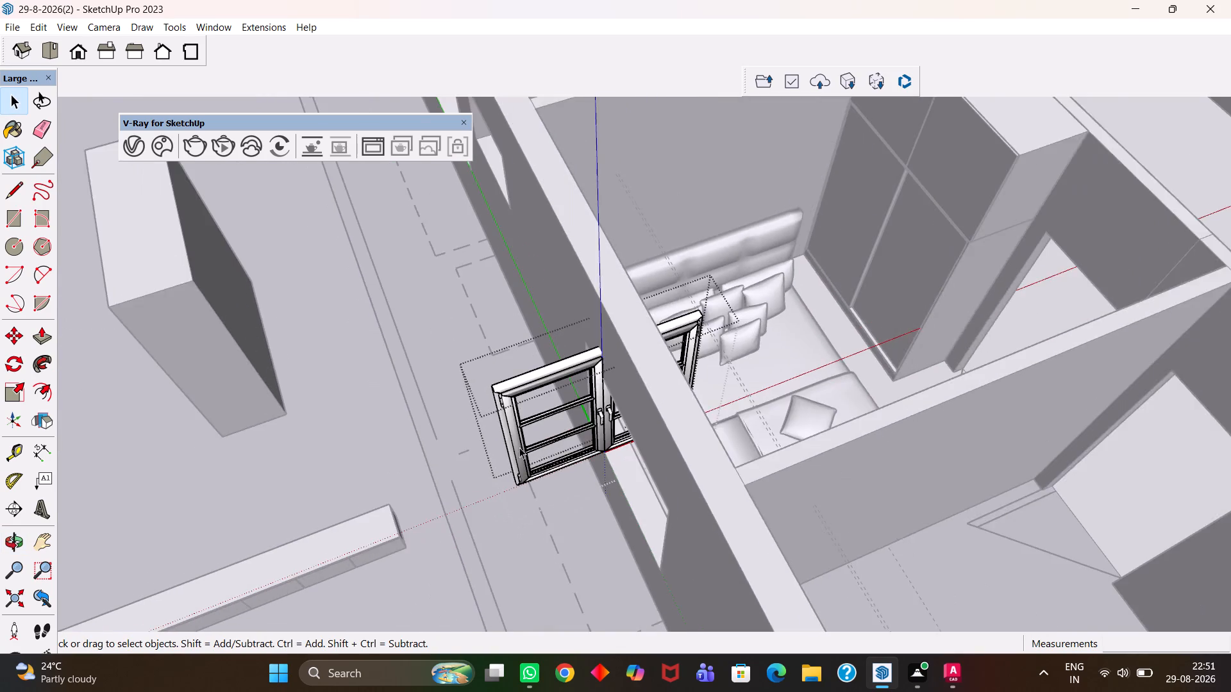
scroll(519, 447, "down", 2)
left_click(380, 431)
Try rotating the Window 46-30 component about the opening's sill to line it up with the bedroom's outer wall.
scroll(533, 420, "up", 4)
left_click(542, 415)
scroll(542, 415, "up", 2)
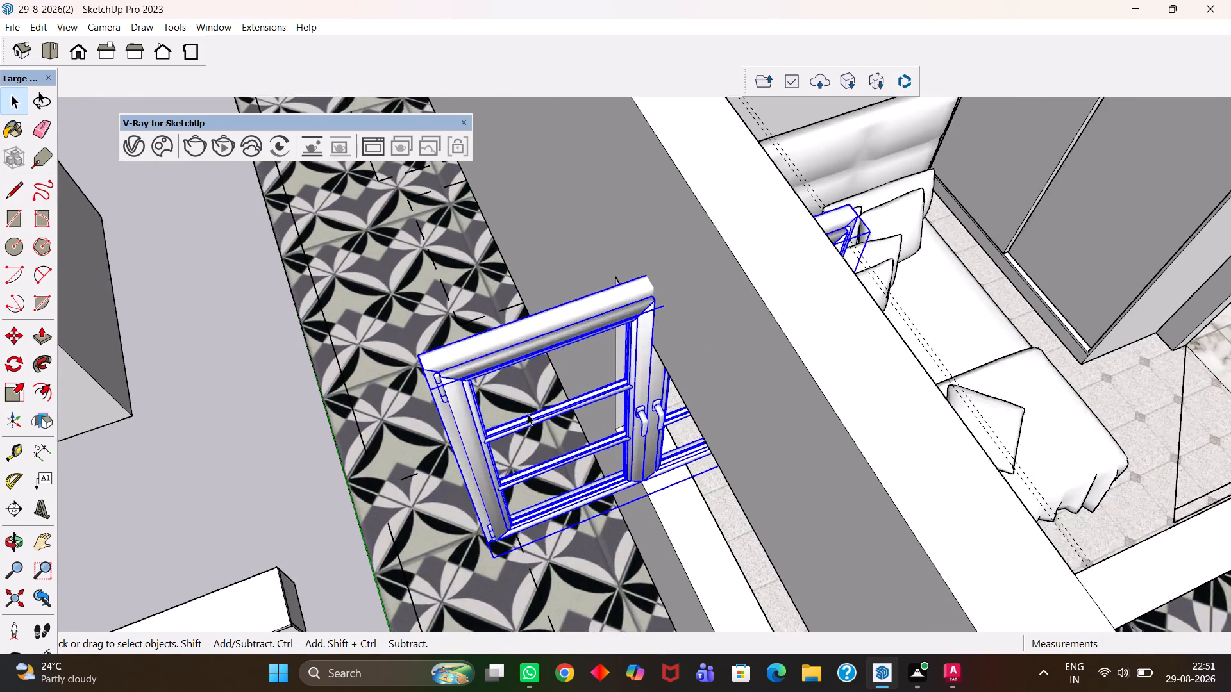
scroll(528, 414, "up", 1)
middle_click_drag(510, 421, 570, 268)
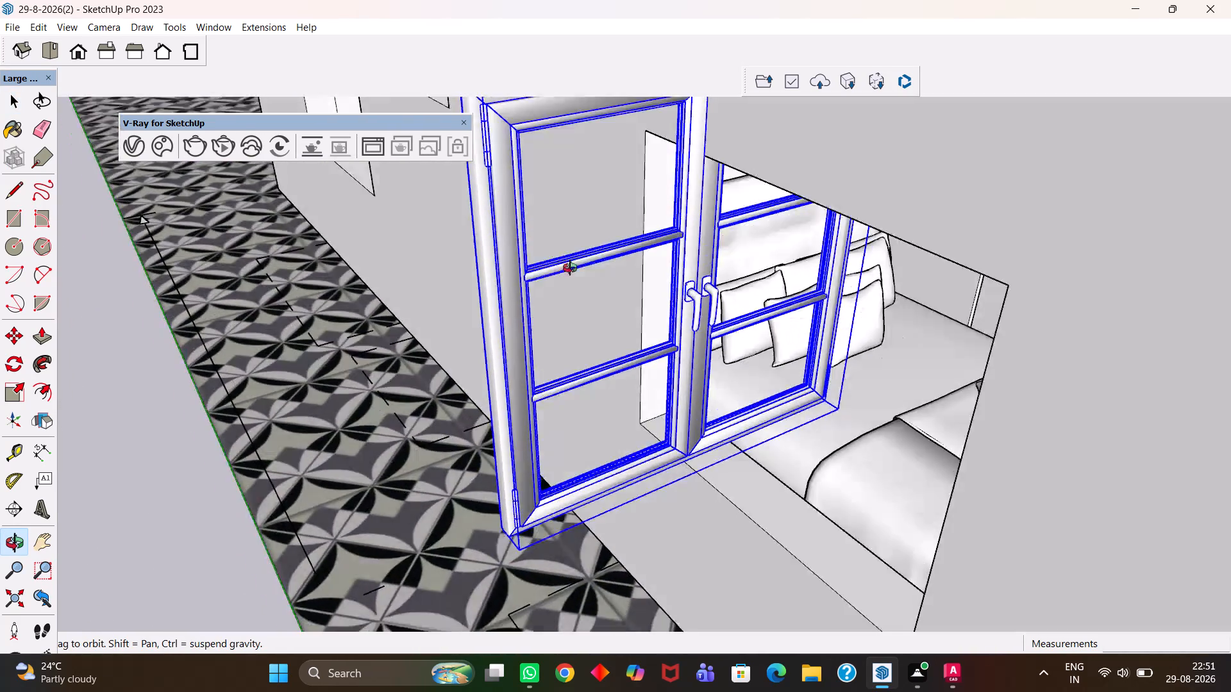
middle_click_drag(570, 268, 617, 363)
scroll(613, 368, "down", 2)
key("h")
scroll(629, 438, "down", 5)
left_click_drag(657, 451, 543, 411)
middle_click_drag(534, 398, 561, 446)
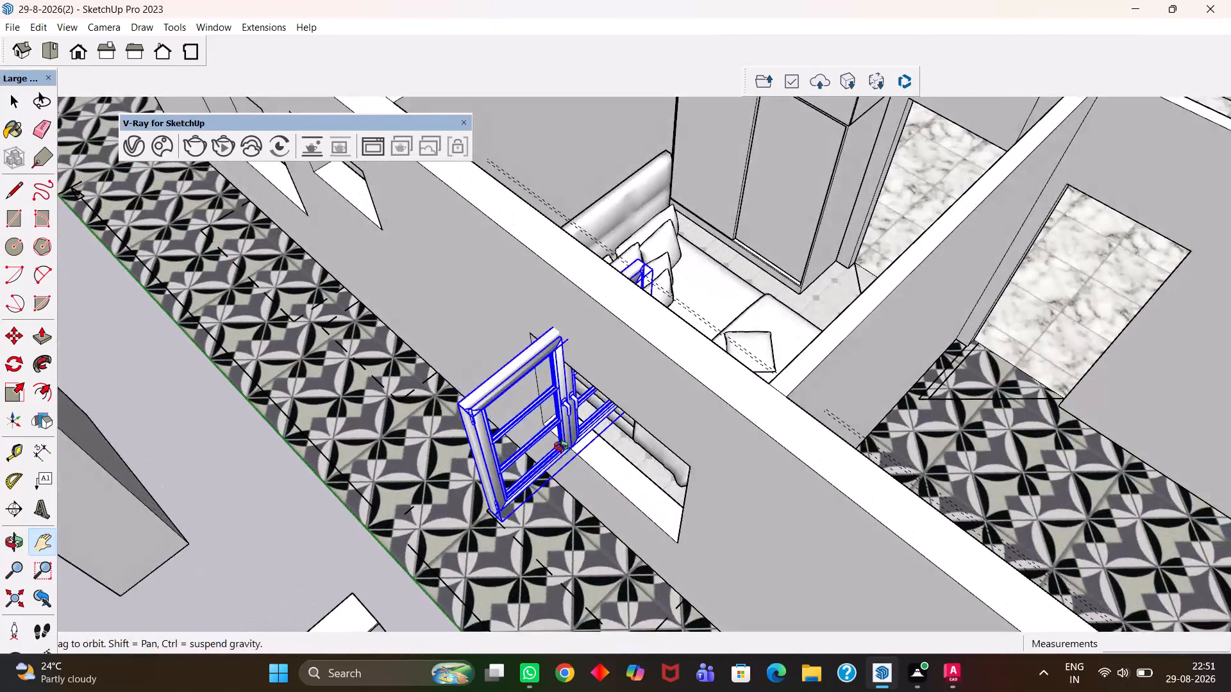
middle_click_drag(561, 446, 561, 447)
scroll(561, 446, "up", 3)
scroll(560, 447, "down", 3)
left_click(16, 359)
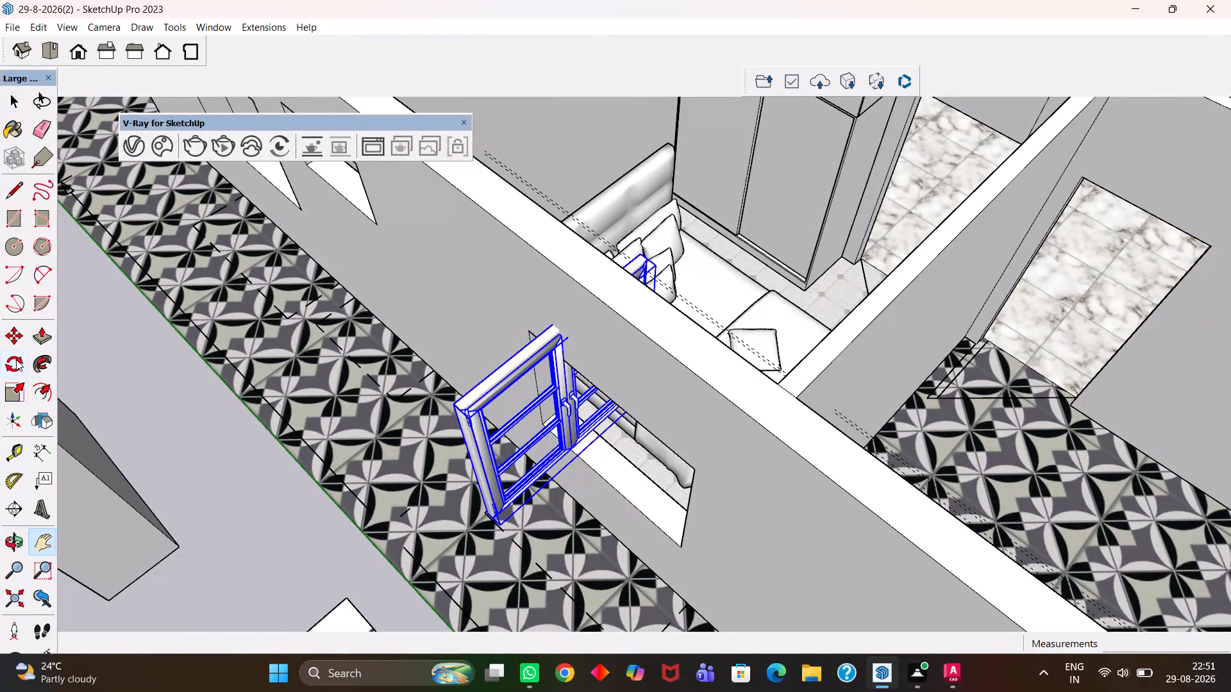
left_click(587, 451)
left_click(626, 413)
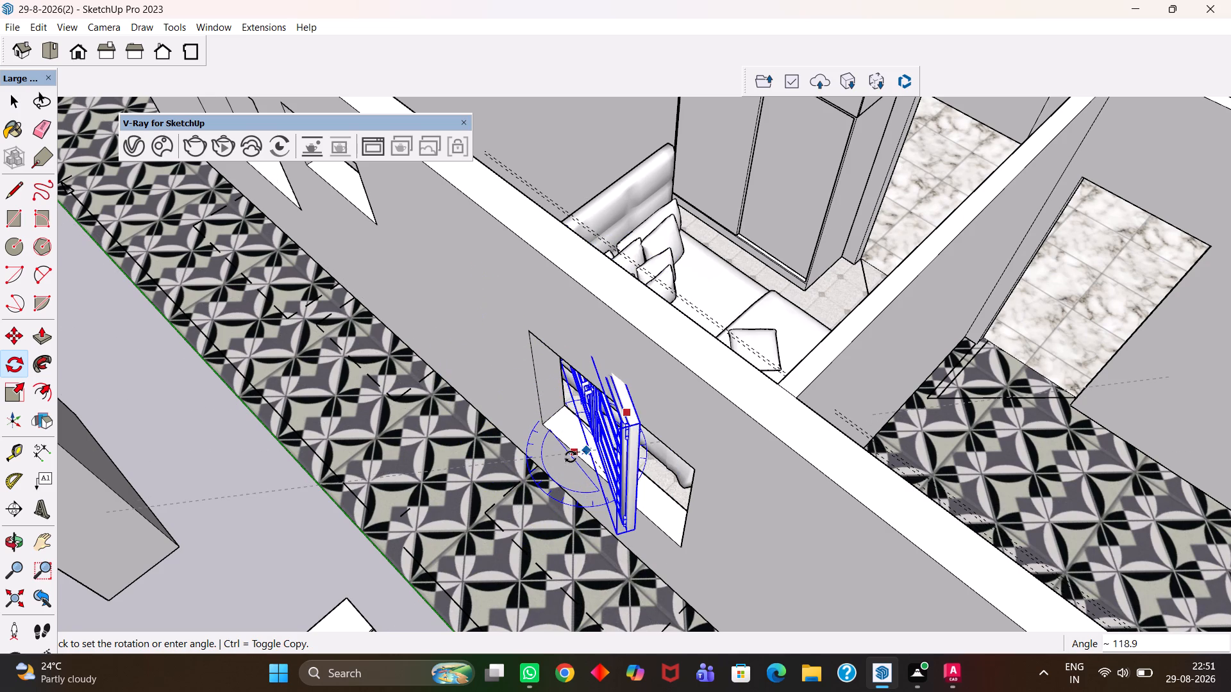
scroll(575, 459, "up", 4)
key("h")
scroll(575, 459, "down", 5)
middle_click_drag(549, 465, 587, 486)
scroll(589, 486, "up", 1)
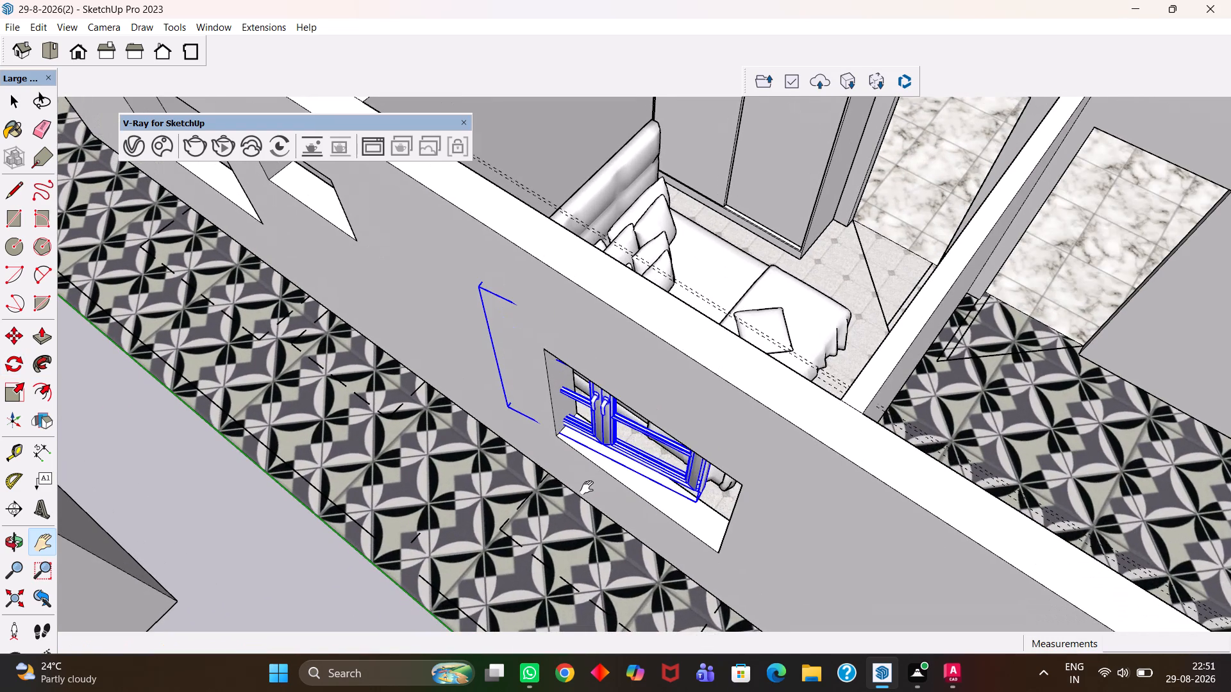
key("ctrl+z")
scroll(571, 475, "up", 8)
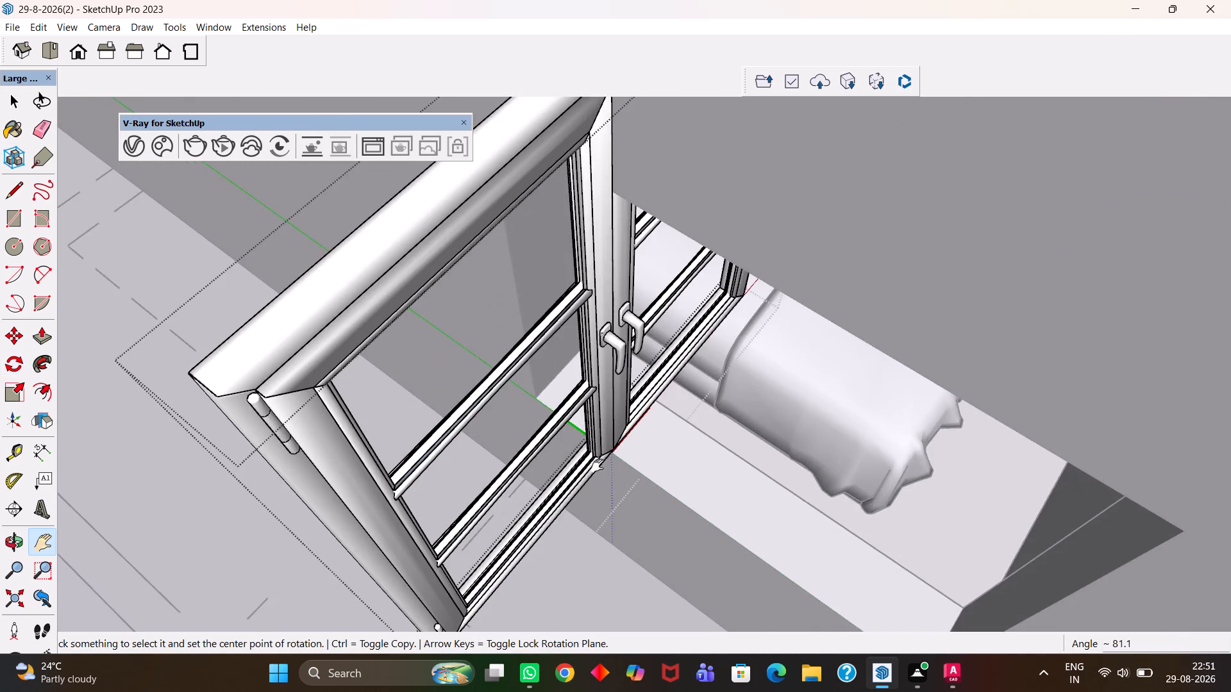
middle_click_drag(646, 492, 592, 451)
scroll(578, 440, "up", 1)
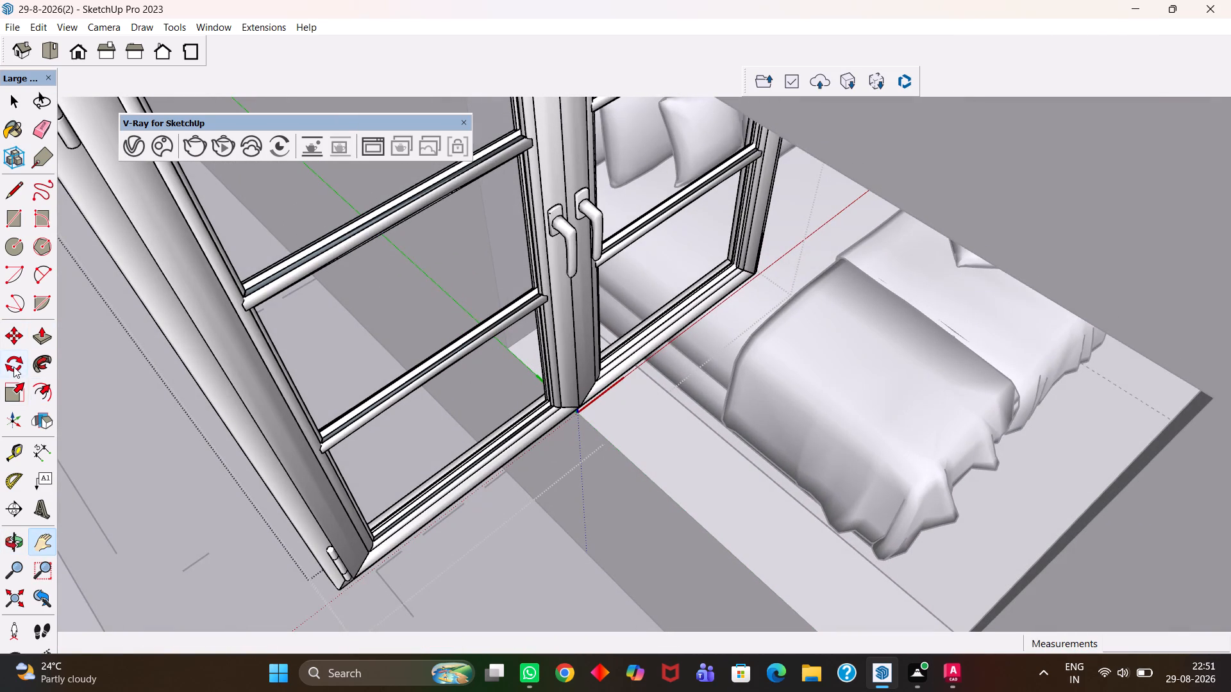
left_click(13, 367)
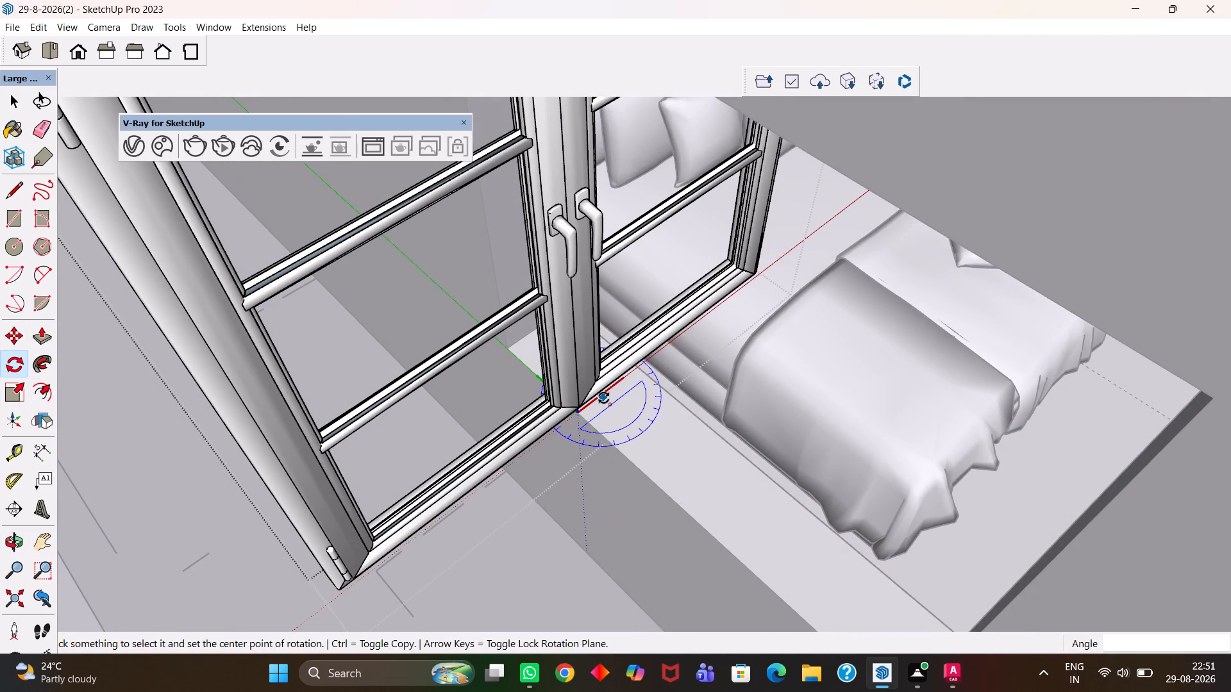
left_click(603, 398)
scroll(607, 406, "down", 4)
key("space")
Rotate the whole Window 46-30 component 90 degrees about the sill so it runs parallel to the outer wall.
left_click(585, 378)
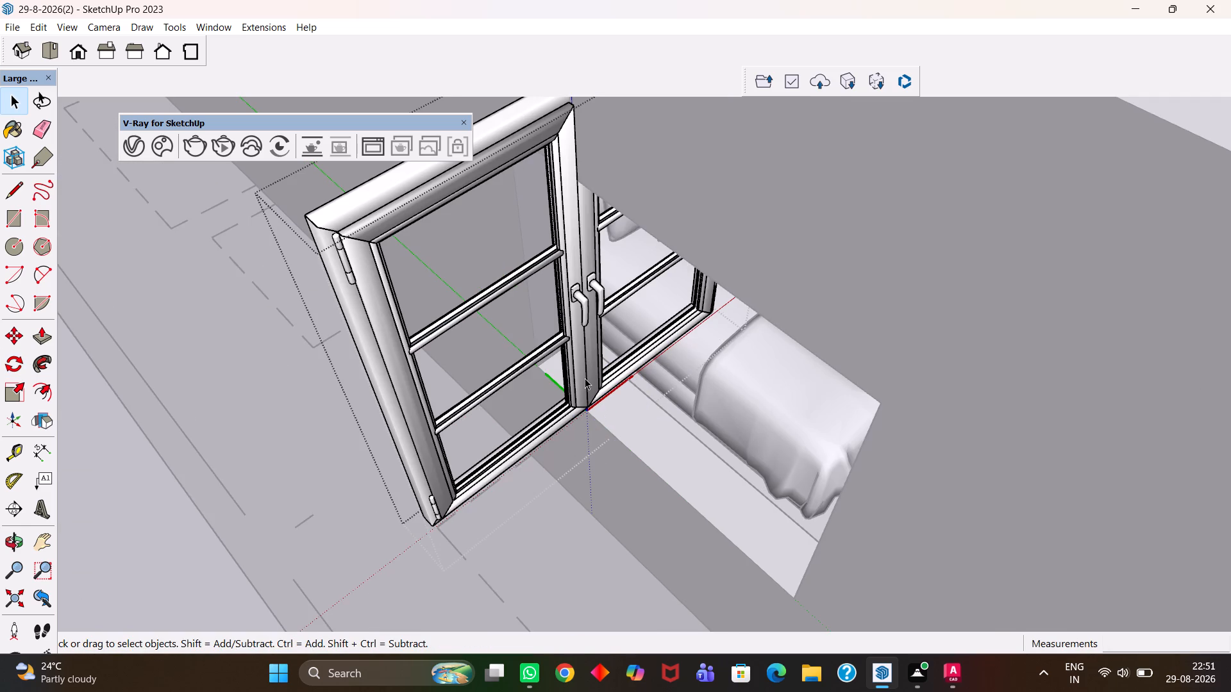
left_click(150, 480)
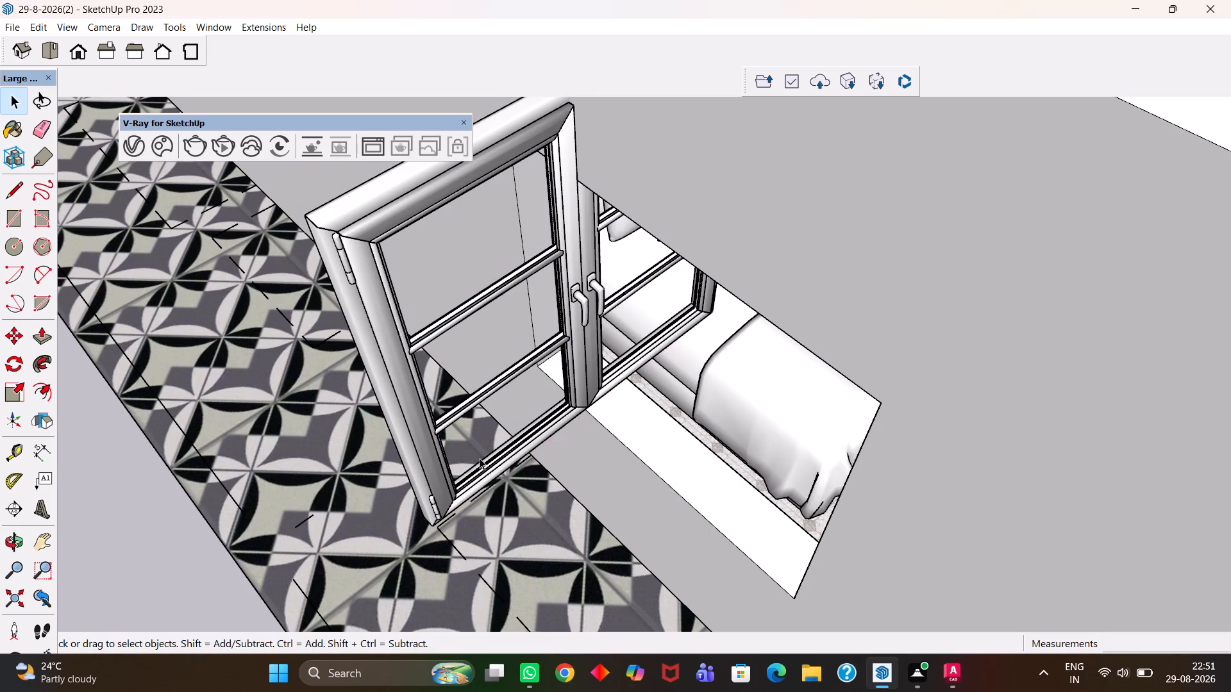
double_click(414, 469)
left_click(123, 552)
left_click(422, 470)
double_click(426, 469)
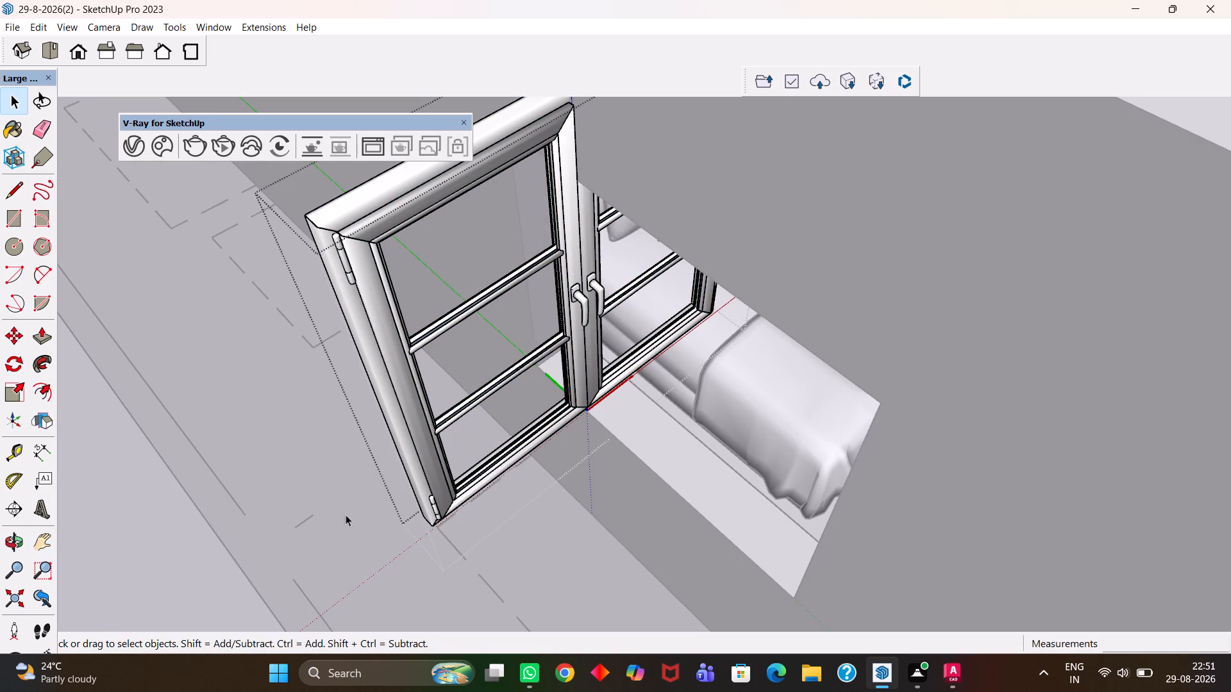
left_click(155, 550)
left_click(429, 468)
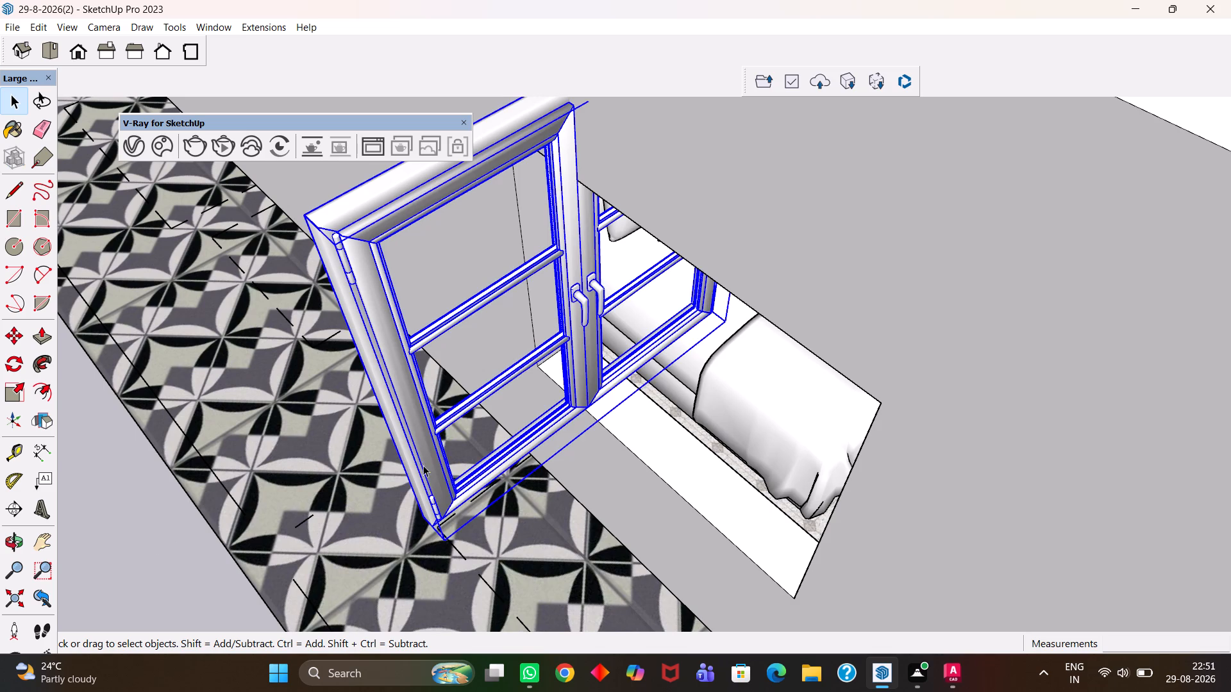
left_click(12, 365)
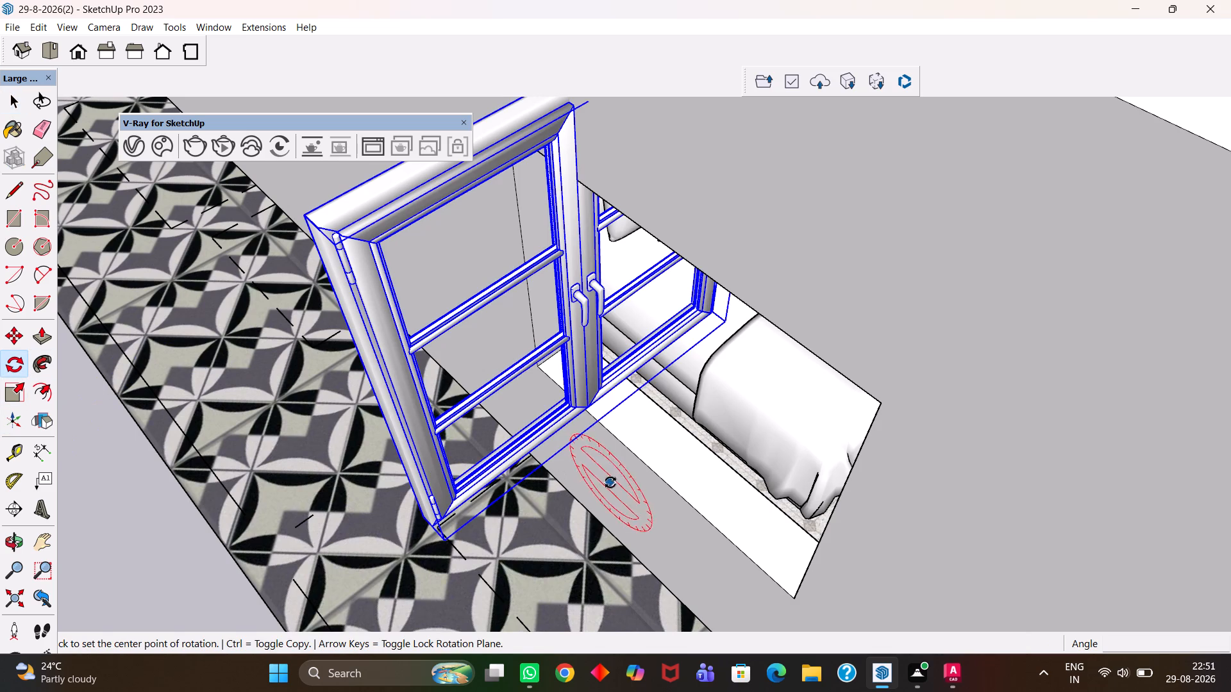
left_click(611, 407)
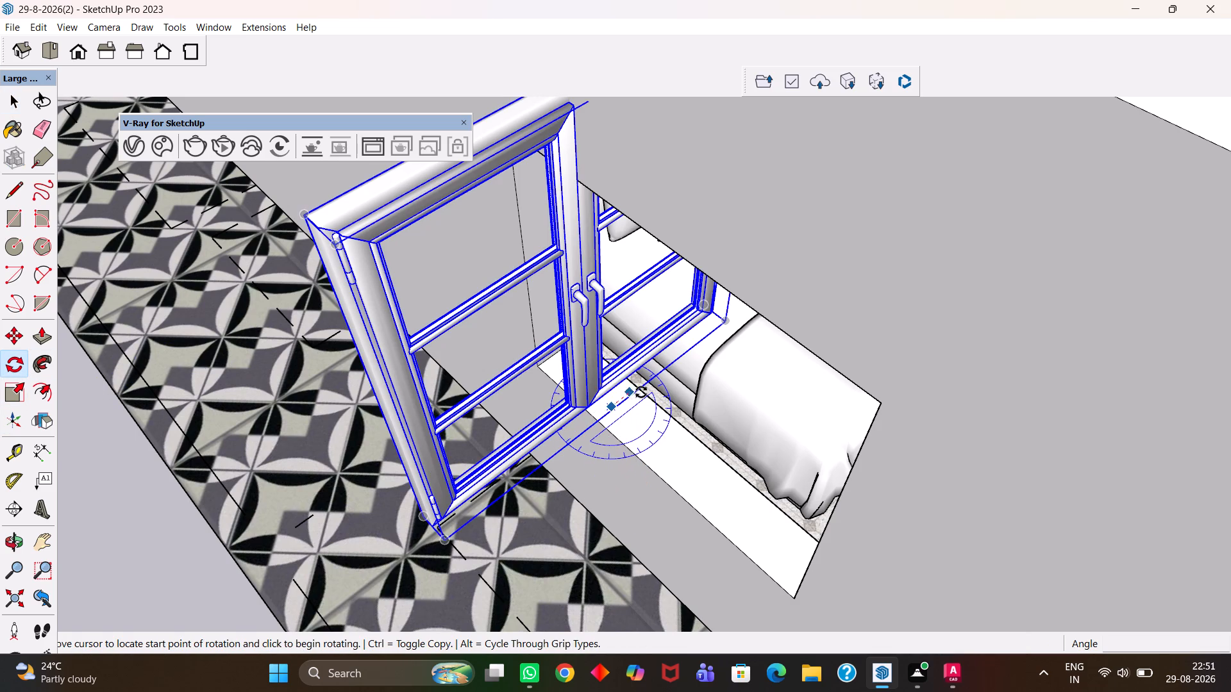
left_click(642, 391)
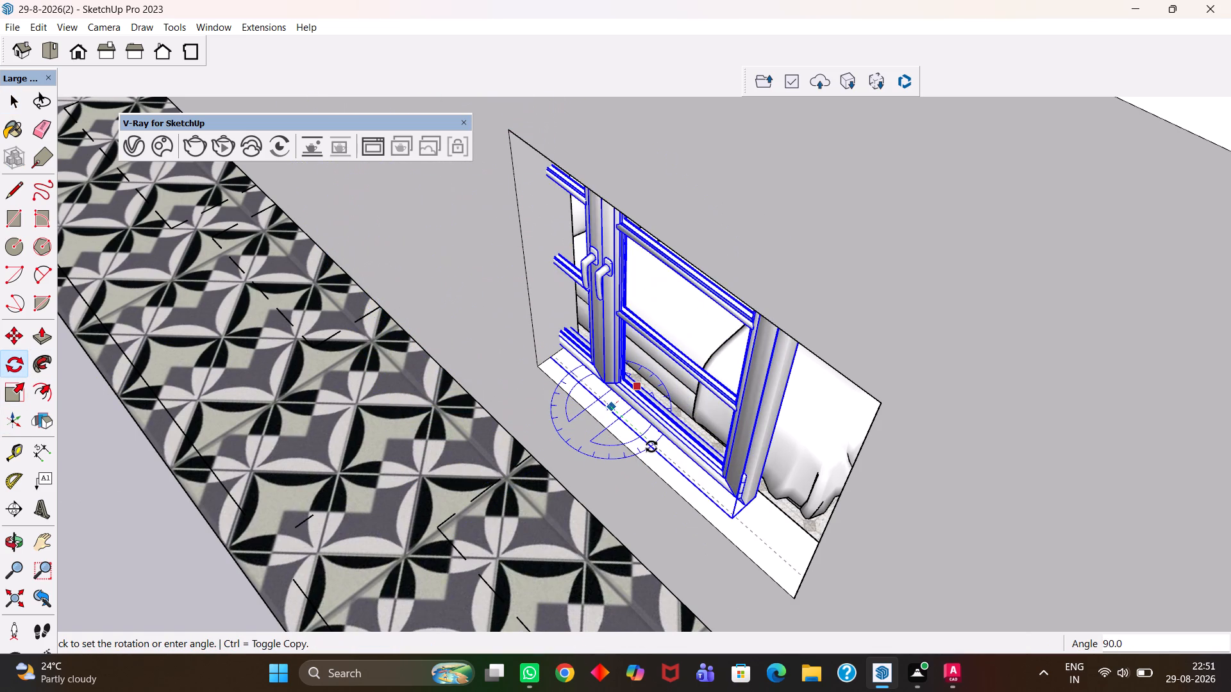
left_click(651, 447)
Move the window about 1' 2 5/16" so its lower corner meets the lower outer corner of the wall opening.
middle_click_drag(618, 452, 757, 456)
key("m")
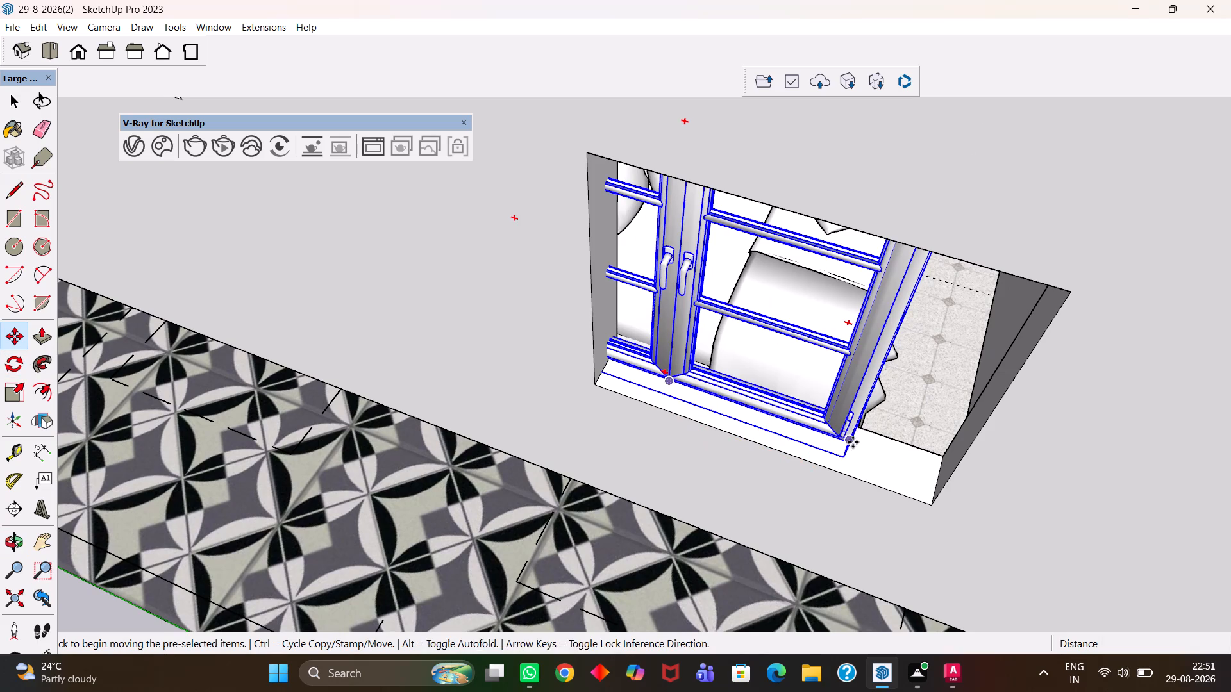
left_click(842, 463)
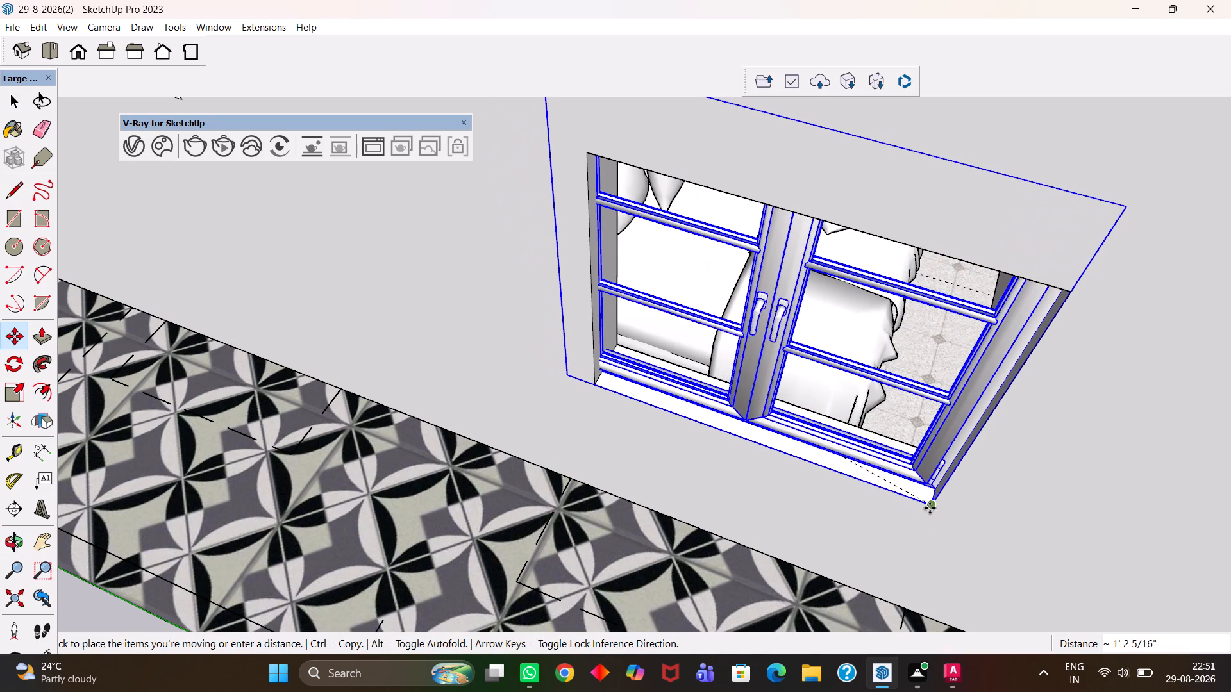
left_click(930, 508)
Scale the window's width to about 0.92 to match the width of the bedroom wall opening.
key("h")
scroll(923, 510, "down", 4)
left_click_drag(862, 413, 688, 469)
middle_click_drag(659, 481, 694, 448)
key("s")
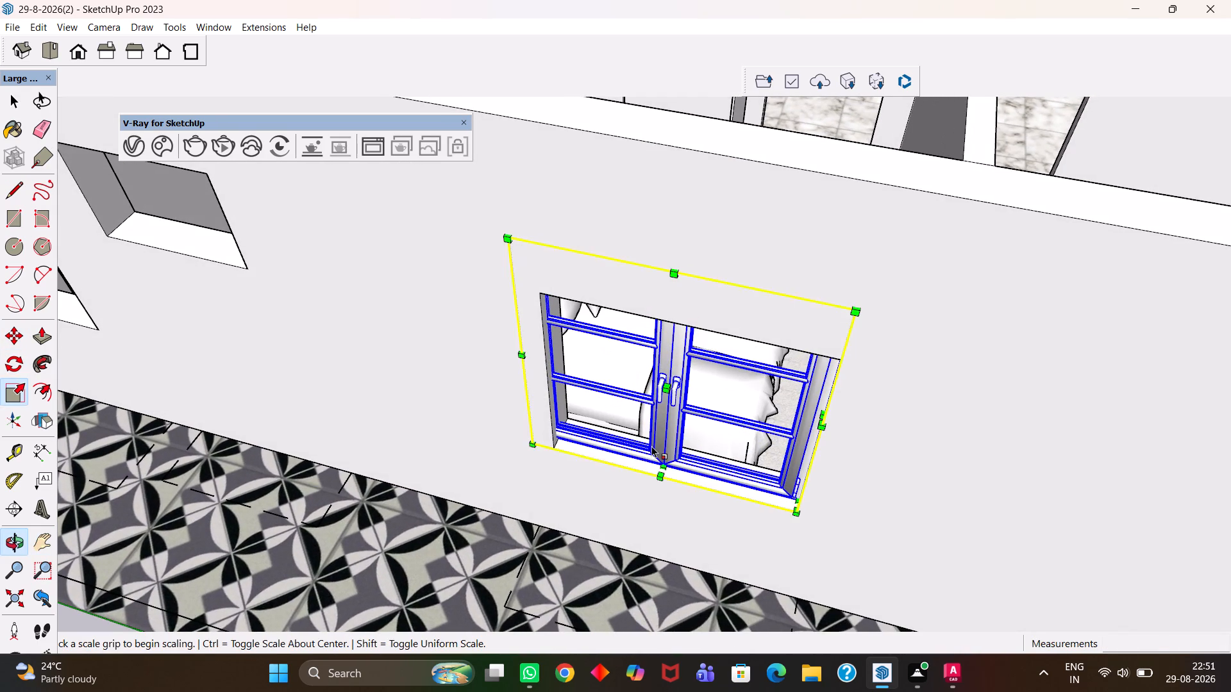
left_click(530, 344)
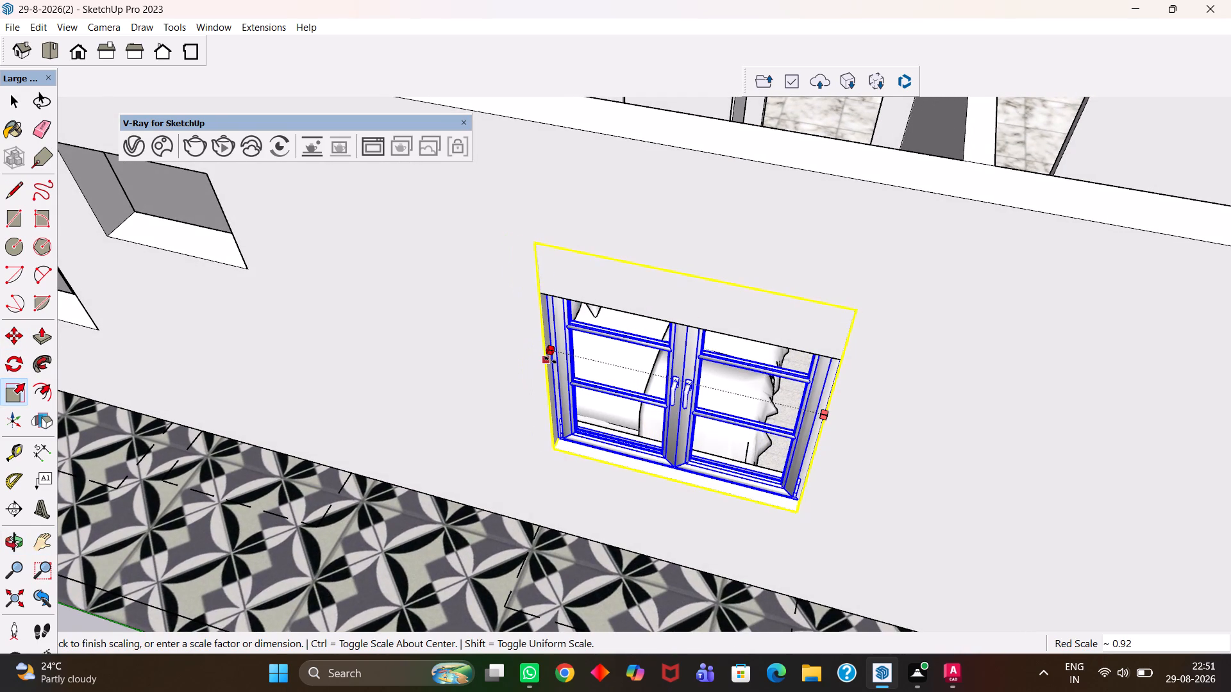
left_click(551, 360)
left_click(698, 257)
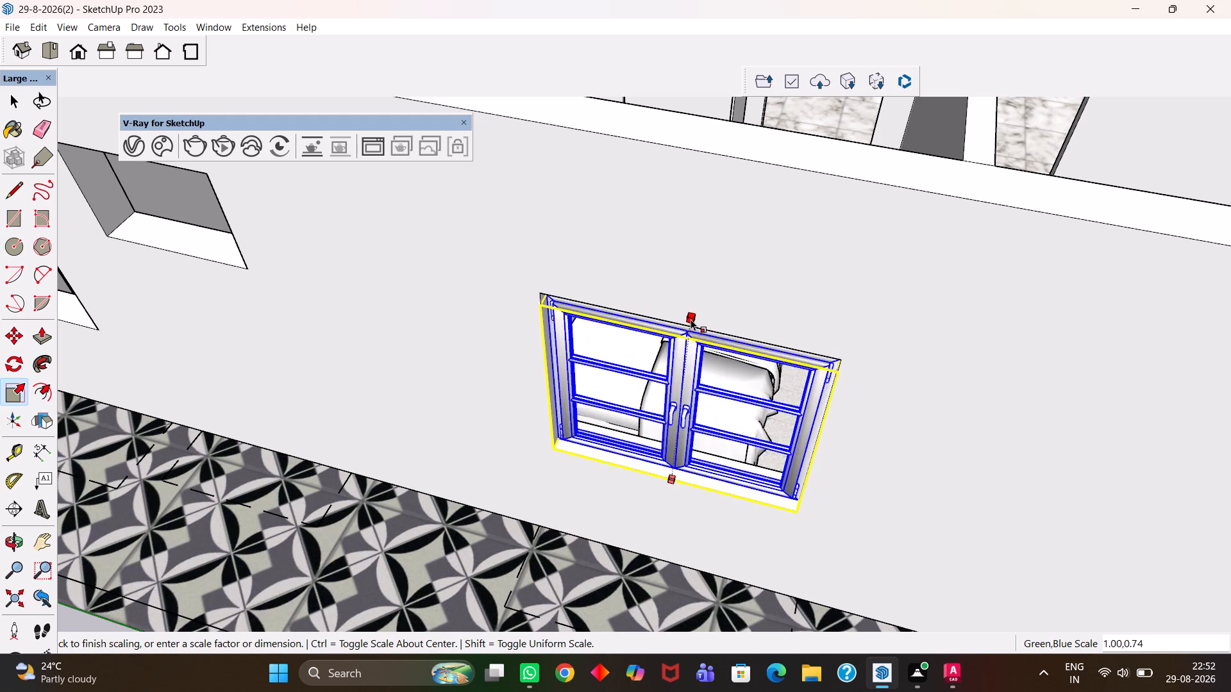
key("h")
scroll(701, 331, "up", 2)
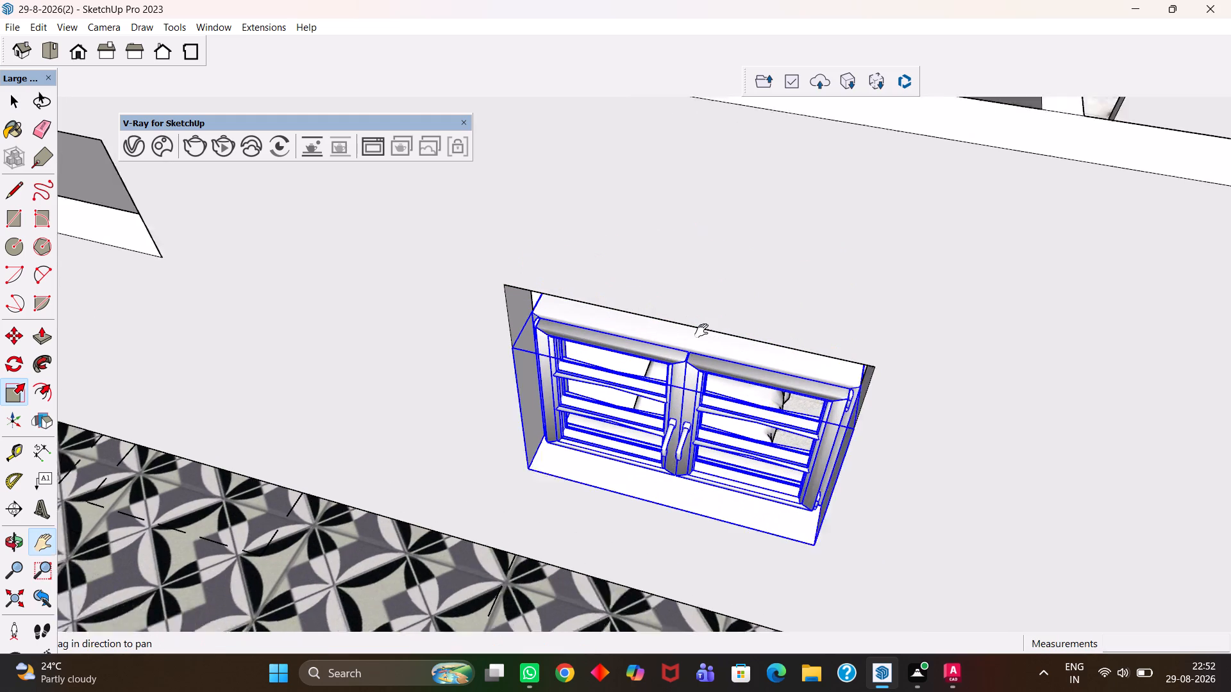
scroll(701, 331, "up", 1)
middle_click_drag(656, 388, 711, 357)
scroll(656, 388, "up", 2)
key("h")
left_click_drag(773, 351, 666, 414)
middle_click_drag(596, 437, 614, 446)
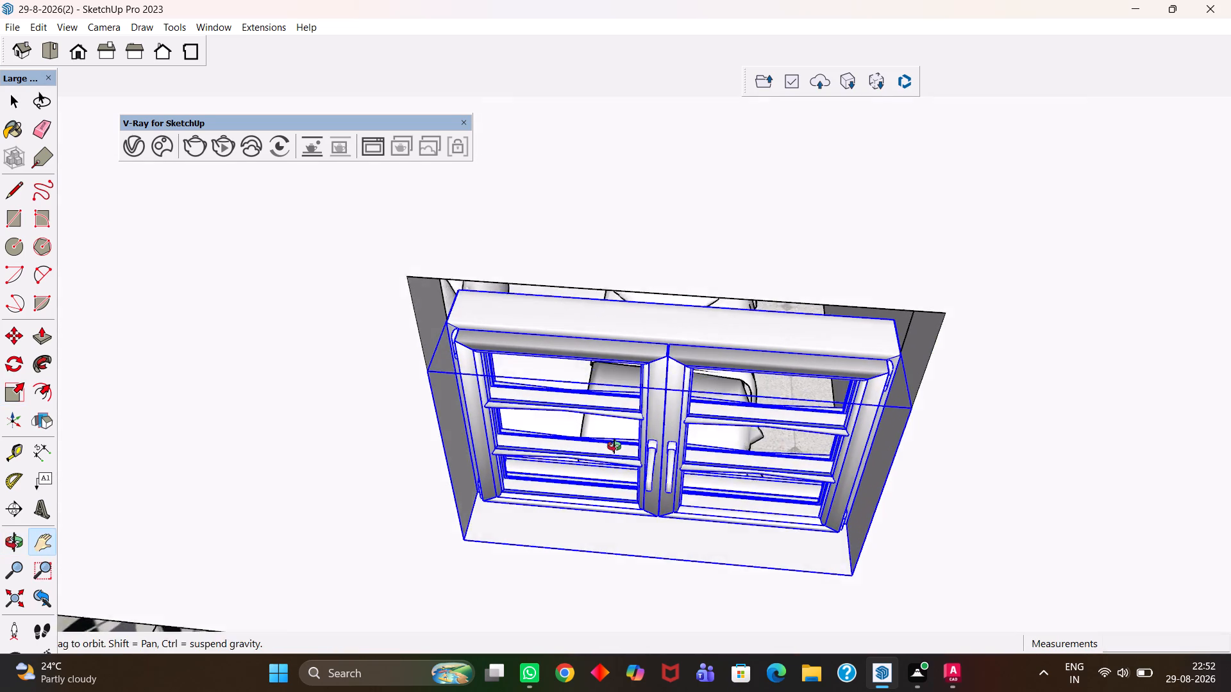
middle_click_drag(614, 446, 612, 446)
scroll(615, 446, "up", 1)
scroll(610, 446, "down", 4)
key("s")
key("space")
Scale the window's height to about 0.80 so its head meets the top edge of the opening.
scroll(641, 372, "up", 1)
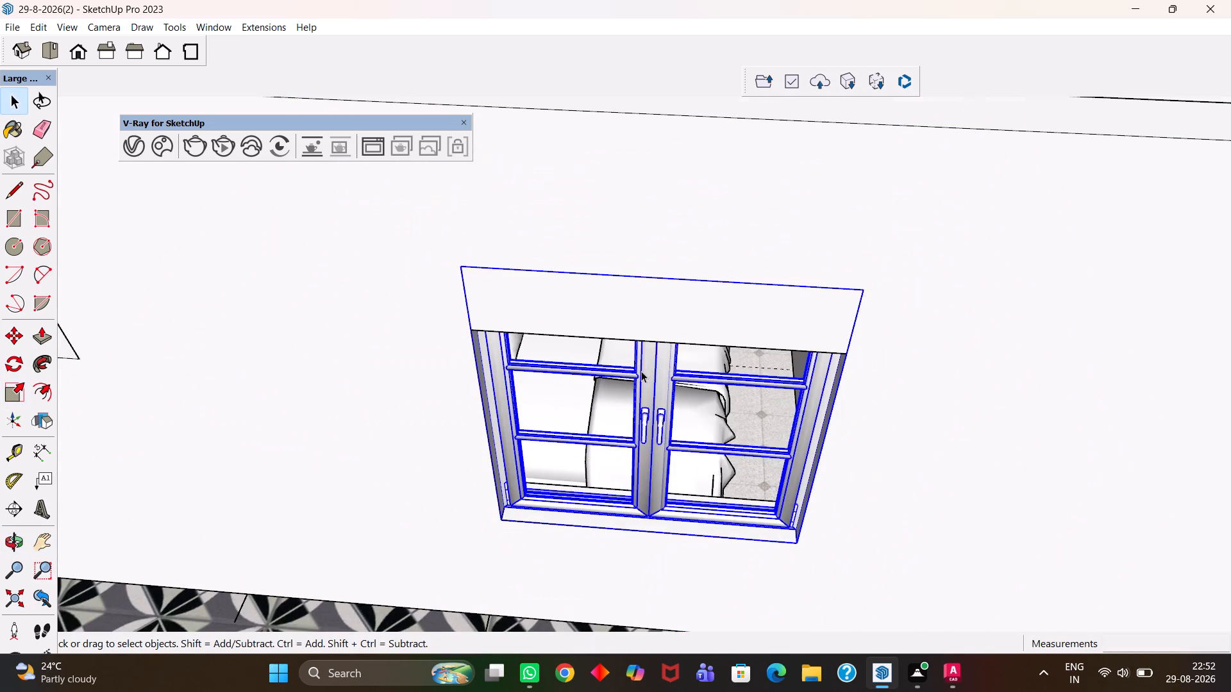
scroll(641, 371, "up", 1)
middle_click(641, 370)
scroll(648, 377, "down", 3)
middle_click_drag(614, 381, 674, 389)
scroll(673, 389, "up", 1)
key("s")
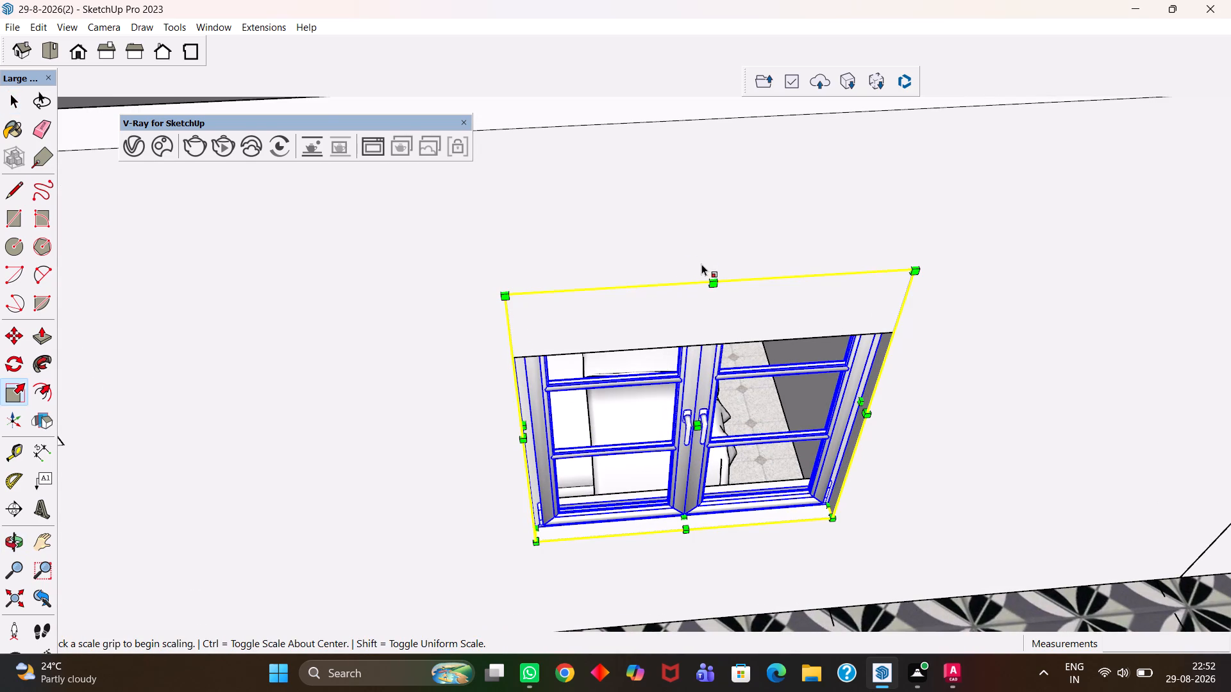
left_click(705, 268)
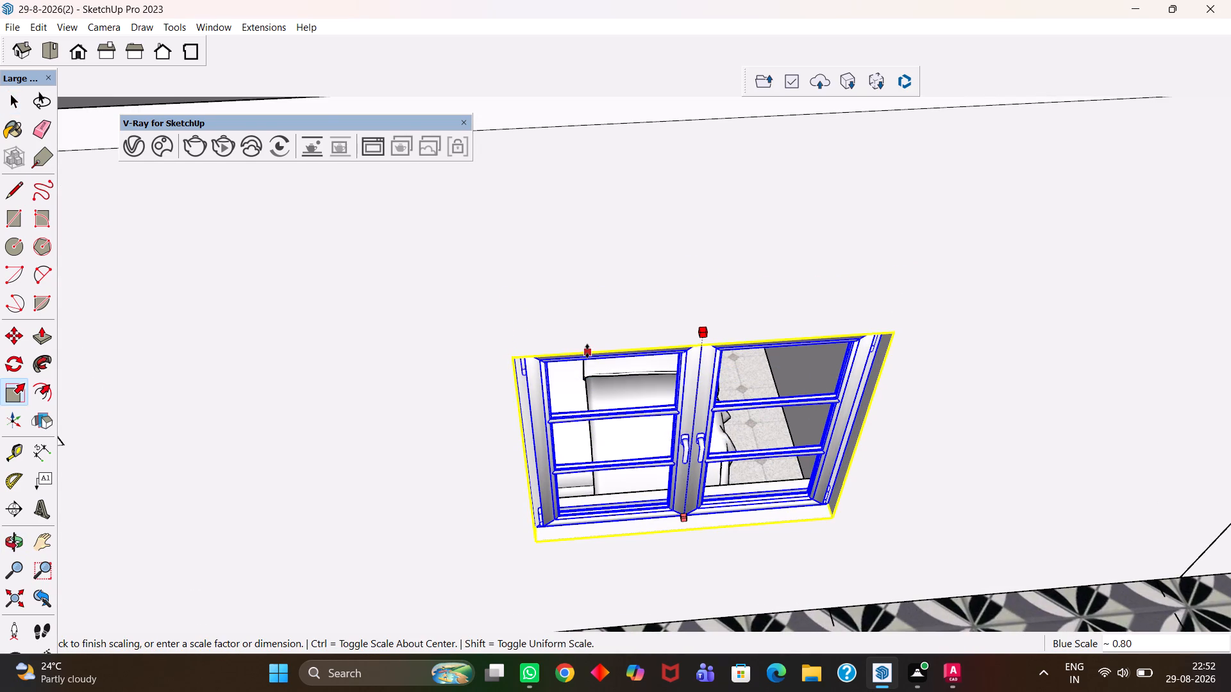
left_click(587, 351)
Move the scaled window by its lower corner onto the outer lower corner of the bedroom wall opening.
scroll(671, 372, "up", 3)
scroll(675, 375, "down", 4)
middle_click_drag(720, 431, 596, 338)
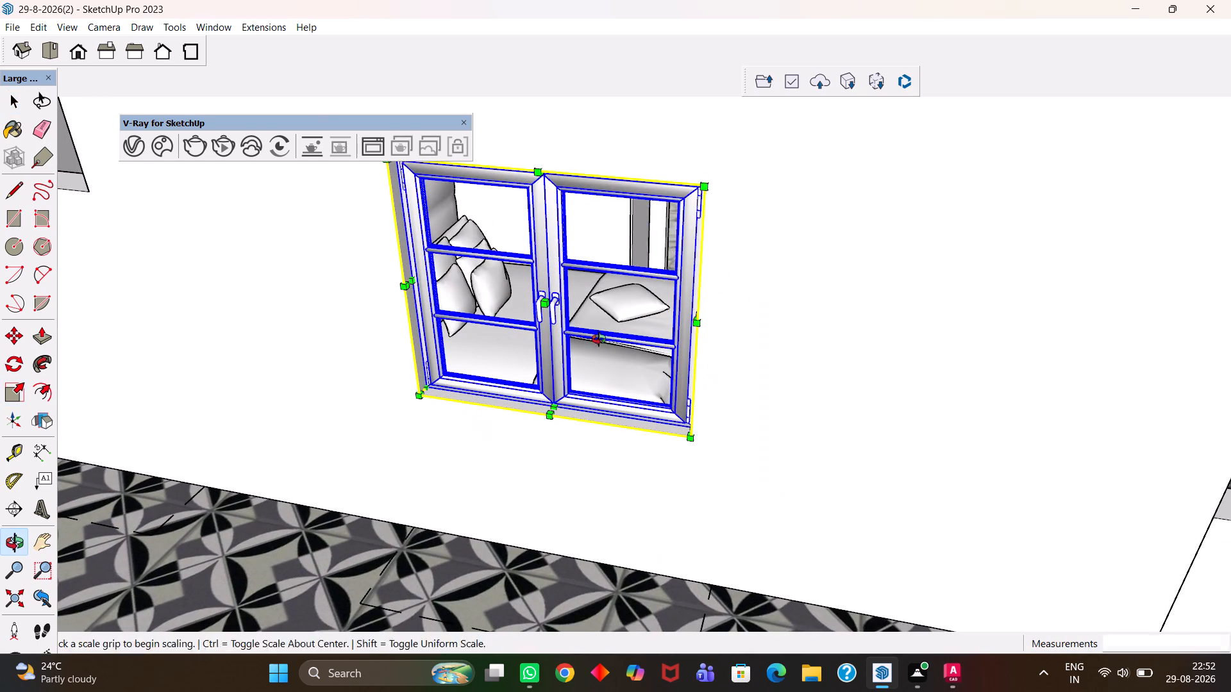
middle_click(599, 339)
middle_click(599, 340)
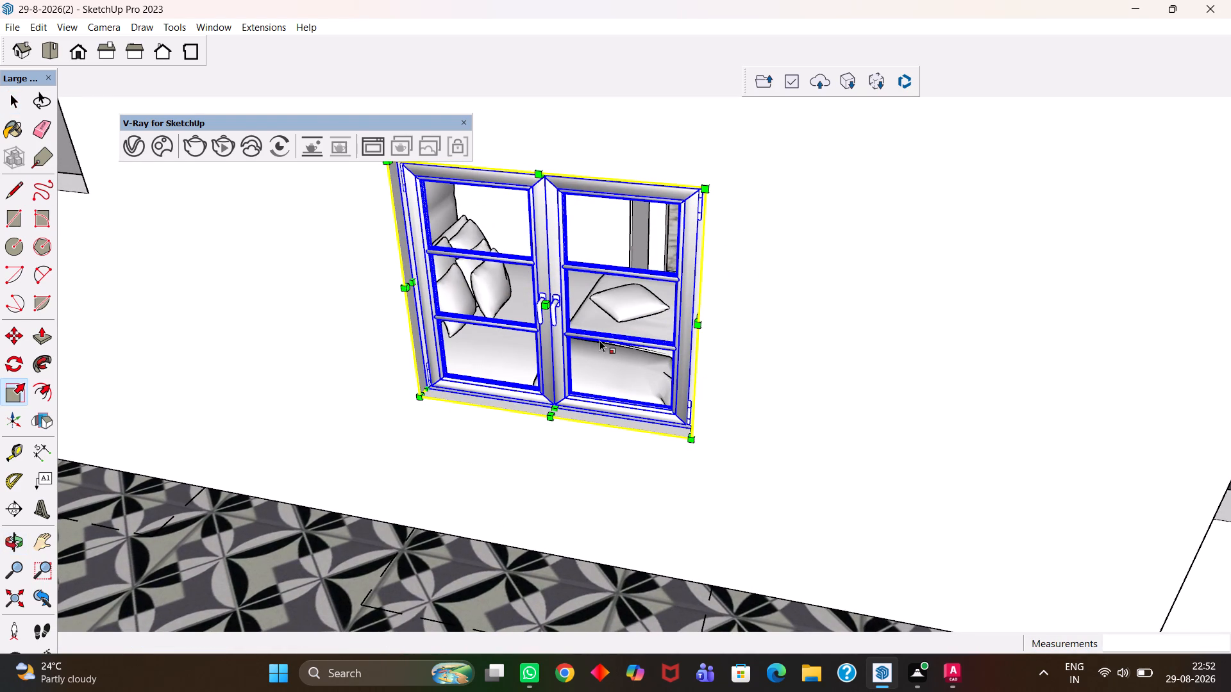
key("m")
scroll(678, 450, "up", 3)
middle_click_drag(675, 427, 675, 472)
scroll(687, 449, "up", 5)
key("space")
key("m")
left_click(706, 490)
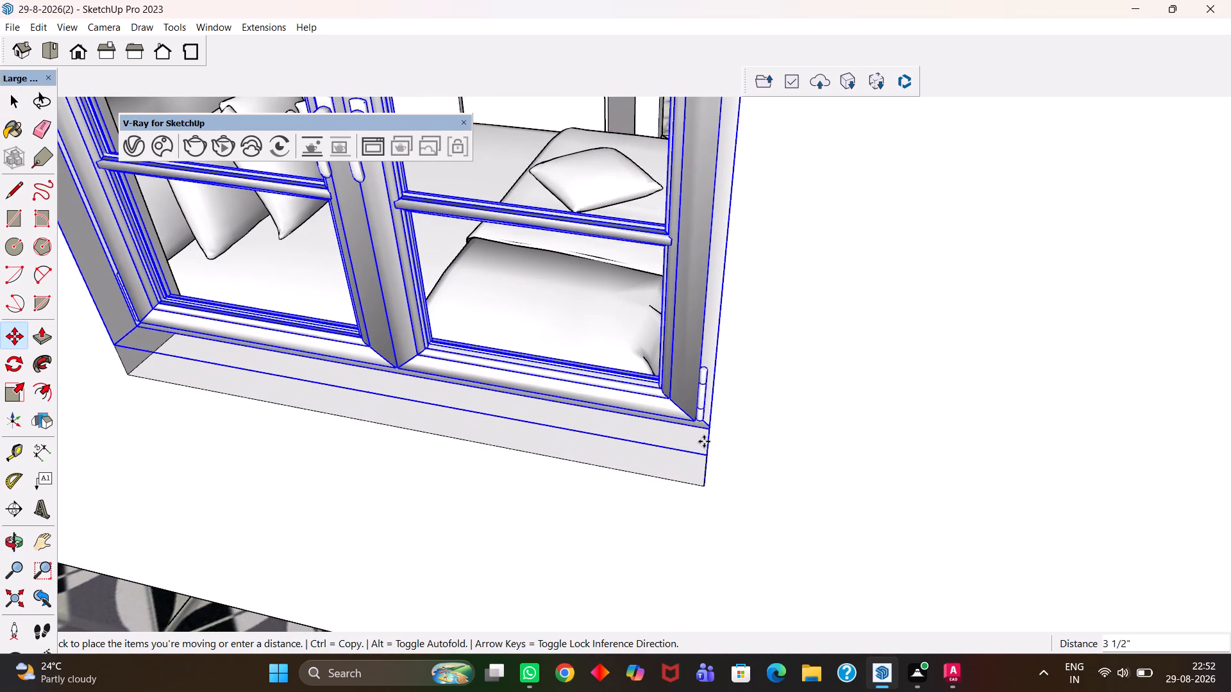
left_click(700, 485)
Copy the fitted window about 10' 2 3/8" along the outer wall to the opening near the house's corner.
key("h")
scroll(649, 491, "down", 8)
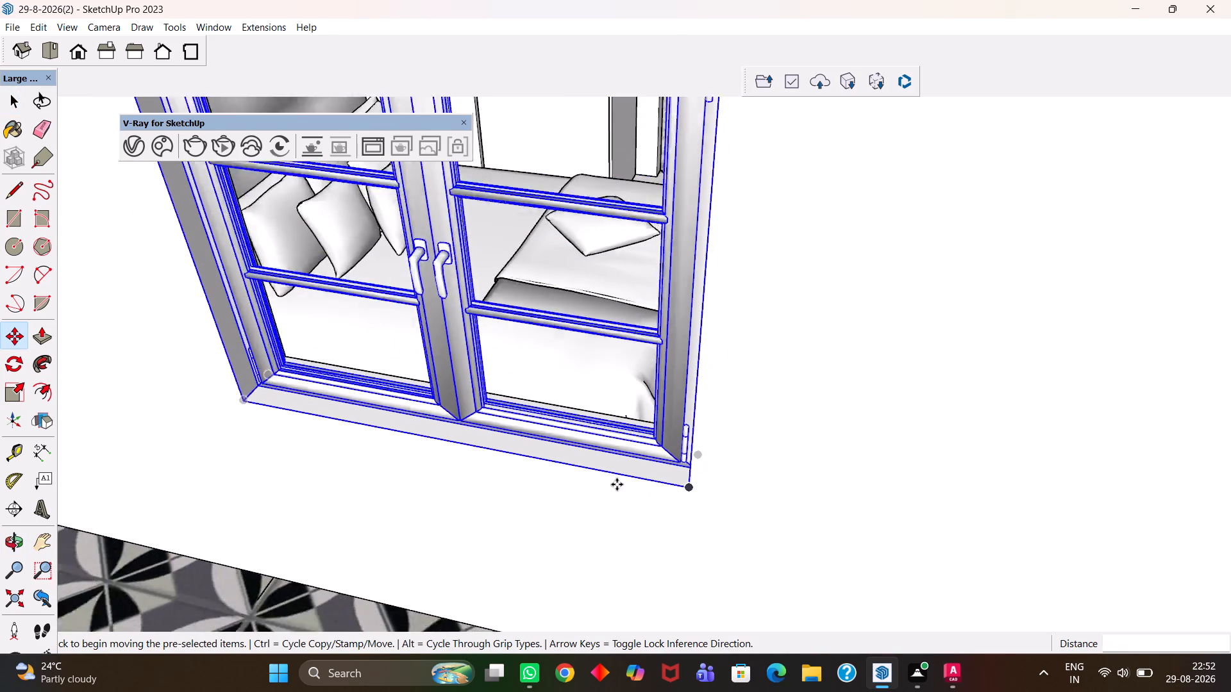
scroll(617, 484, "down", 2)
scroll(594, 438, "down", 8)
middle_click_drag(608, 448, 643, 484)
scroll(608, 448, "up", 2)
scroll(643, 484, "down", 4)
key("m")
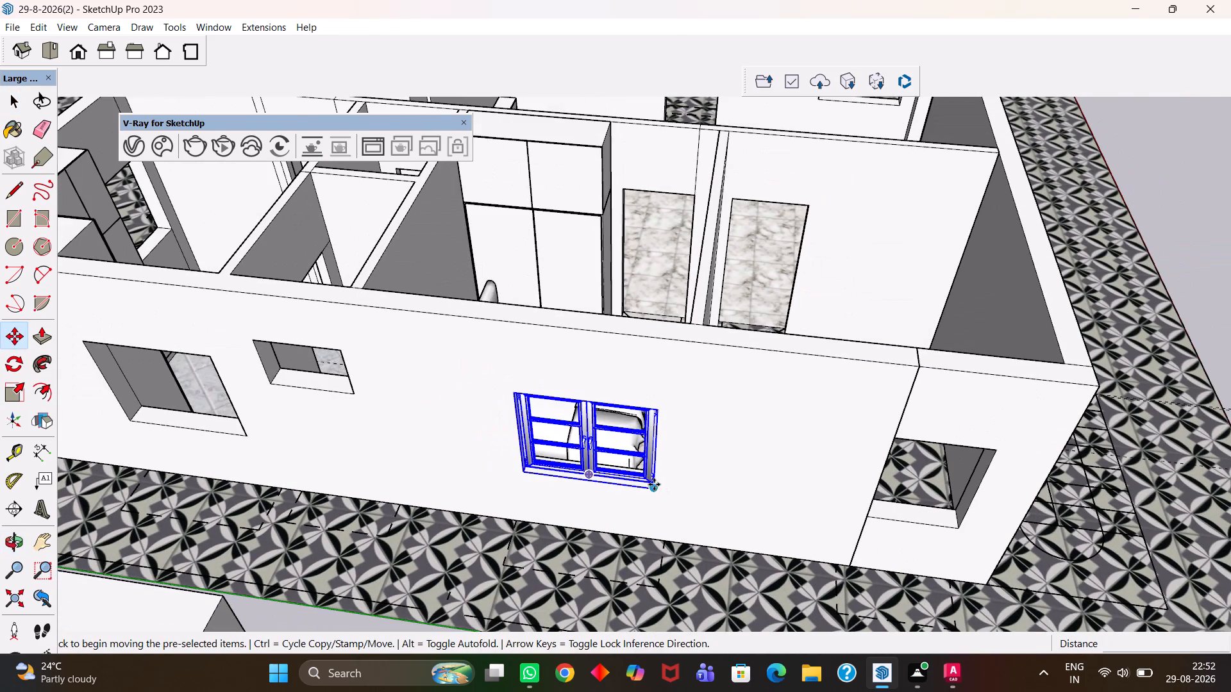
left_click(651, 486)
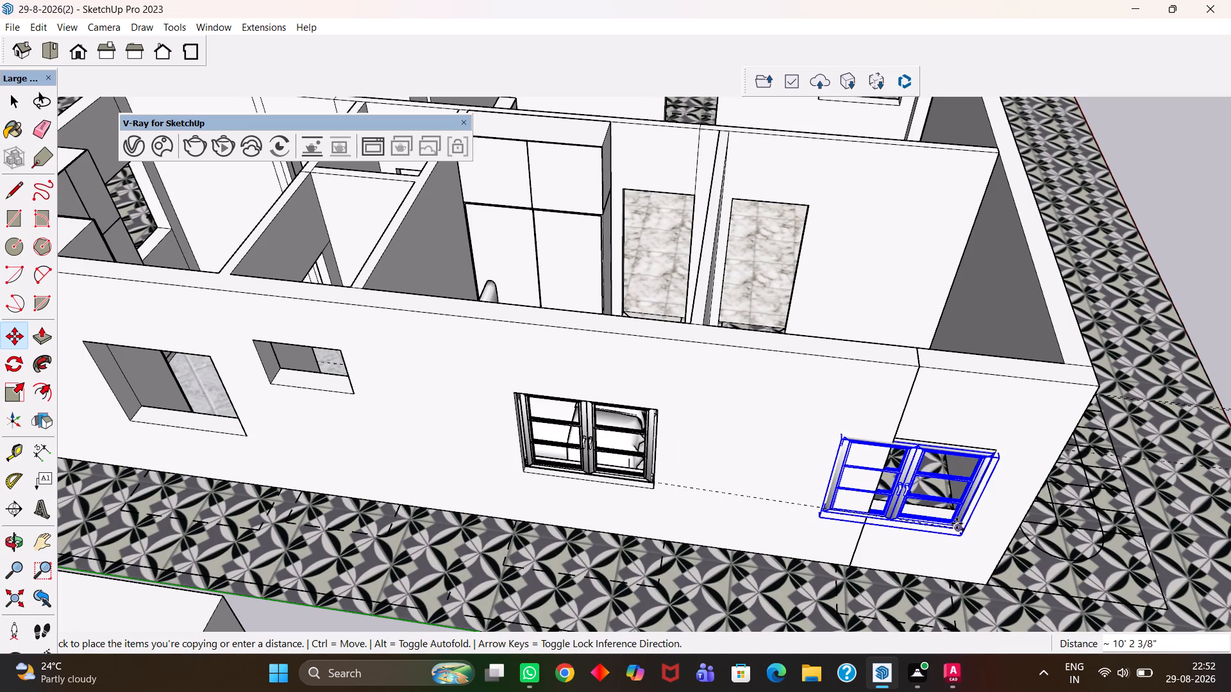
left_click(957, 519)
Move the copied window about 4 3/8" so its lower corner meets the lower corner of its opening.
scroll(955, 532, "up", 6)
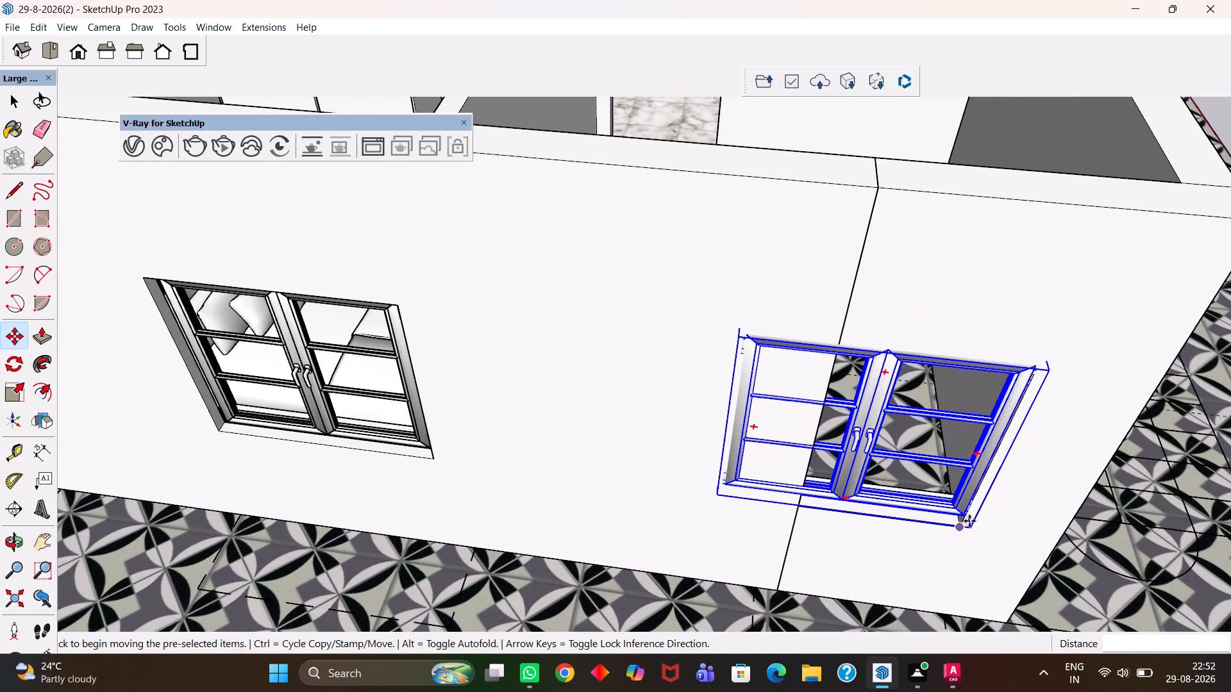
left_click(971, 525)
left_click(957, 527)
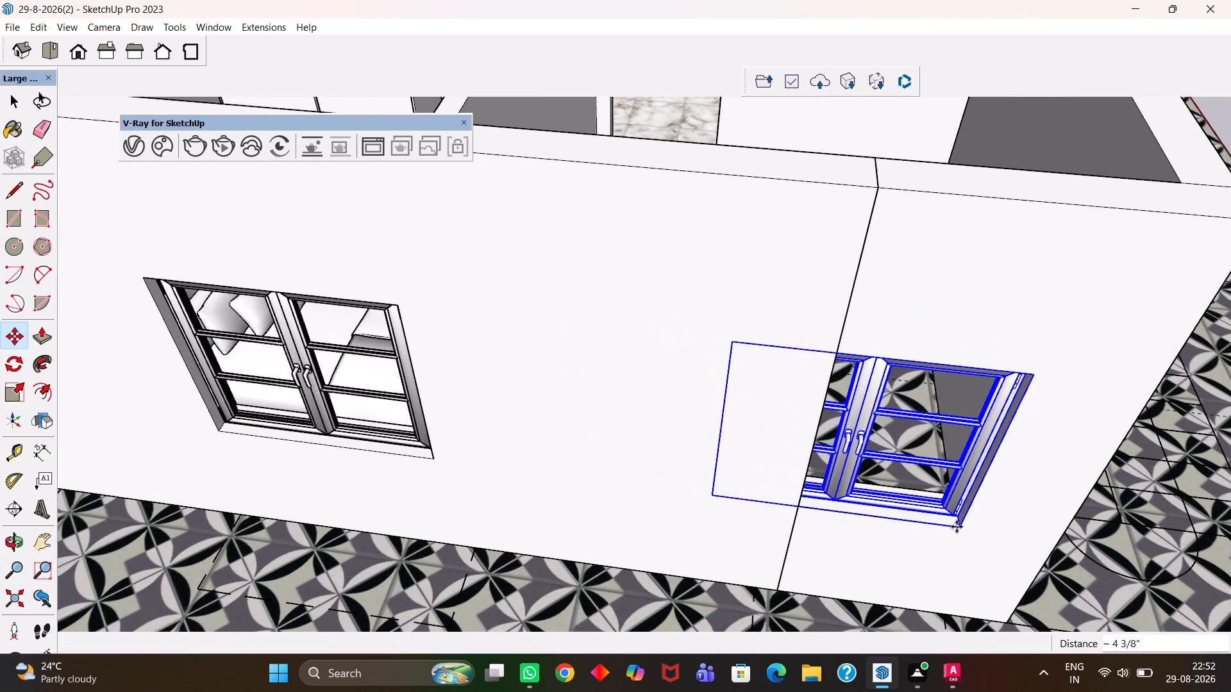
Scale the copied window's width to about 0.70 so its side meets the edge of the opening near the house's corner.
scroll(952, 529, "down", 4)
key("h")
middle_click_drag(925, 537, 916, 481)
scroll(914, 482, "up", 7)
middle_click_drag(907, 490, 937, 444)
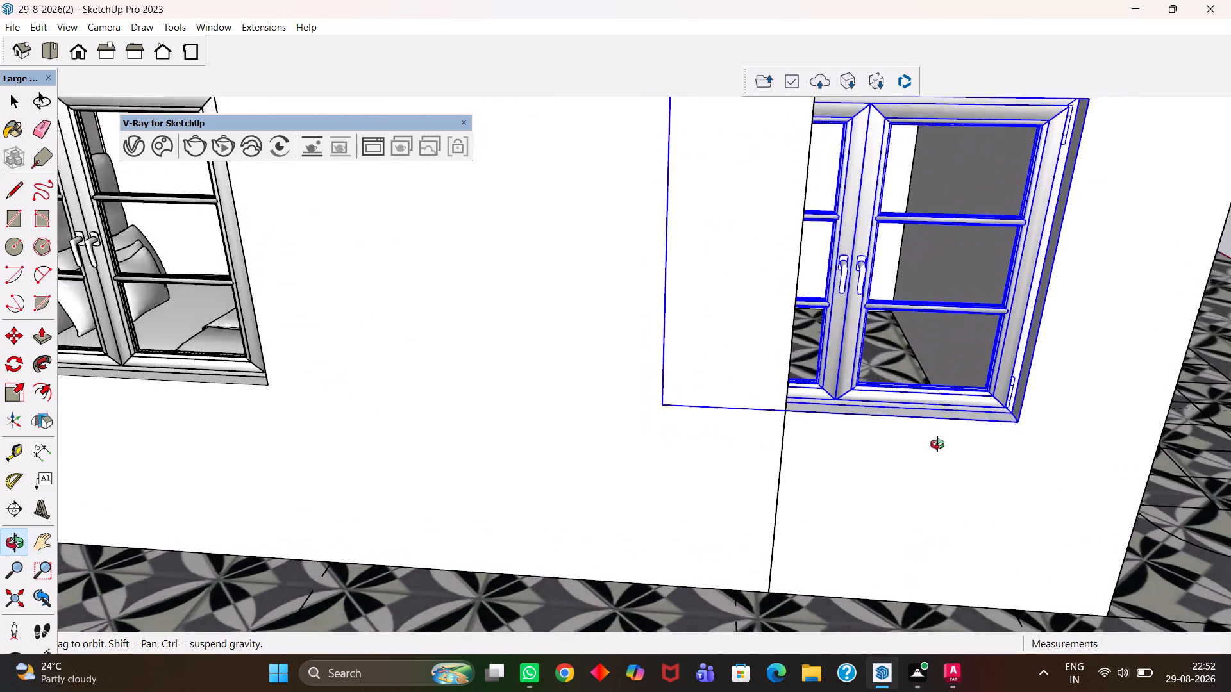
middle_click_drag(937, 444, 939, 463)
key("h")
scroll(939, 465, "up", 1)
left_click_drag(934, 372, 774, 488)
scroll(761, 486, "down", 8)
scroll(666, 465, "up", 1)
middle_click_drag(664, 477, 674, 494)
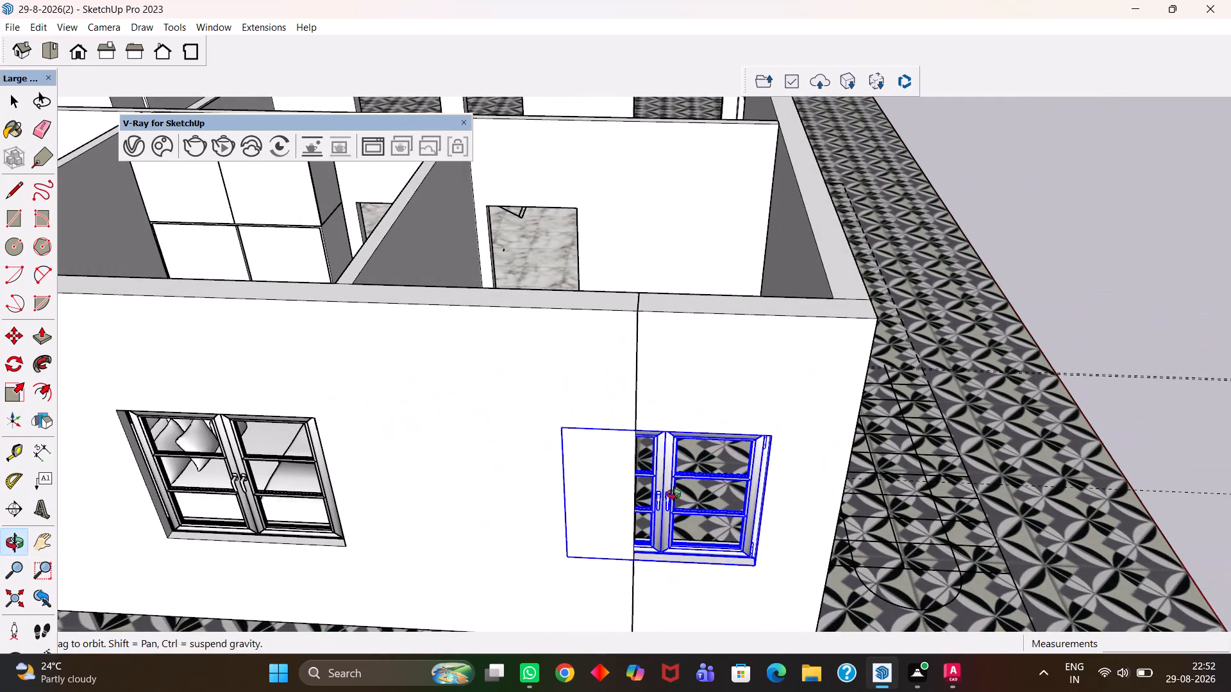
middle_click_drag(674, 494, 674, 494)
scroll(674, 494, "up", 2)
key("s")
left_click(540, 488)
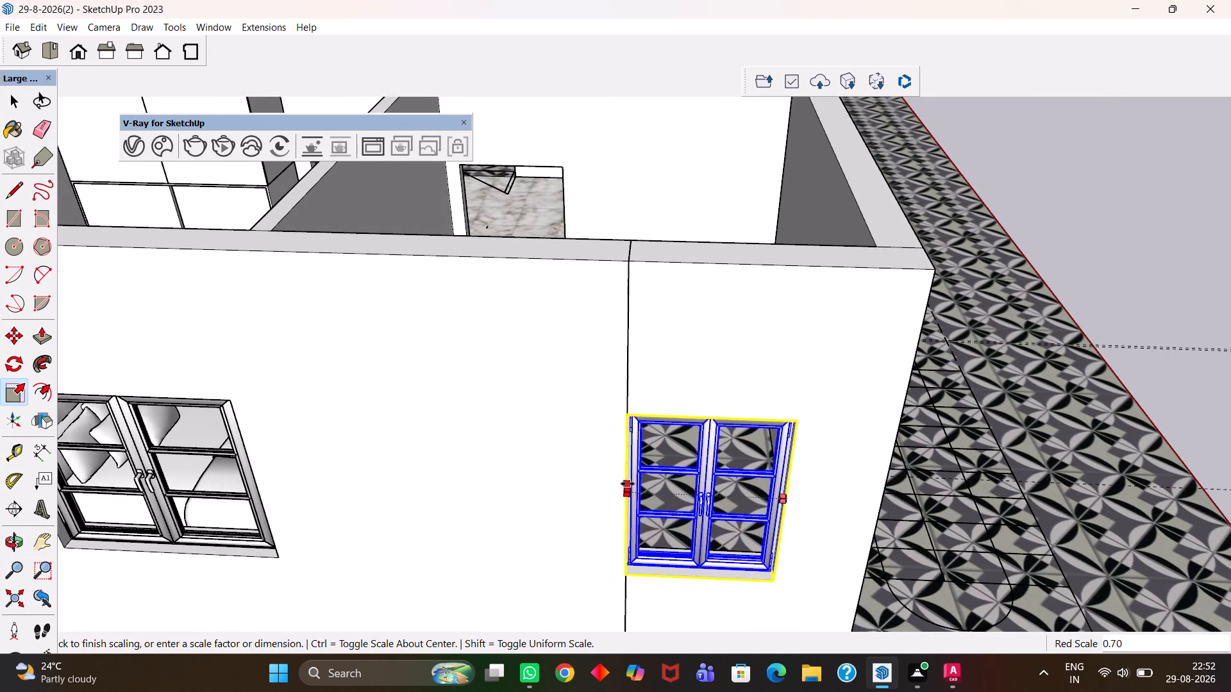
left_click(628, 484)
Copy the fitted bedroom window about 14' 10 11/16" along the outer wall to the large opening of the L-shaped counter room.
scroll(692, 435, "down", 4)
middle_click_drag(674, 455, 673, 498)
scroll(672, 497, "up", 2)
middle_click_drag(673, 498, 674, 498)
key("h")
left_click_drag(517, 506, 838, 443)
left_click_drag(605, 445, 754, 446)
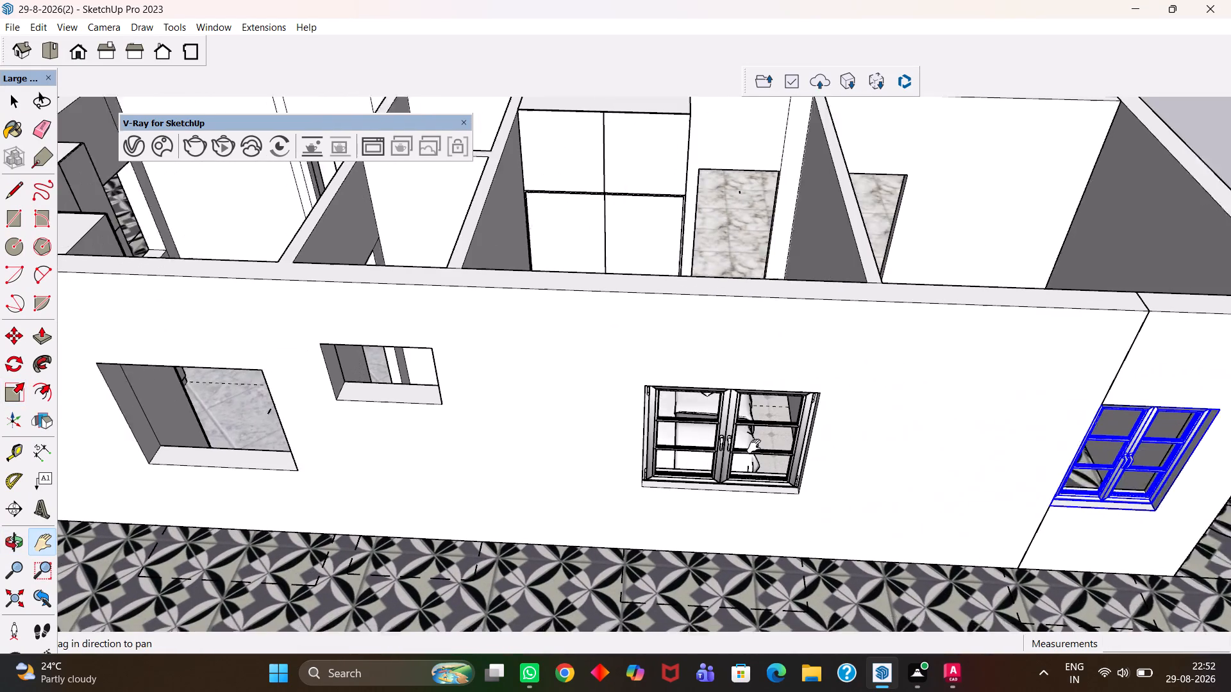
left_click_drag(754, 446, 755, 446)
key("space")
left_click(784, 455)
scroll(783, 455, "up", 2)
key("m")
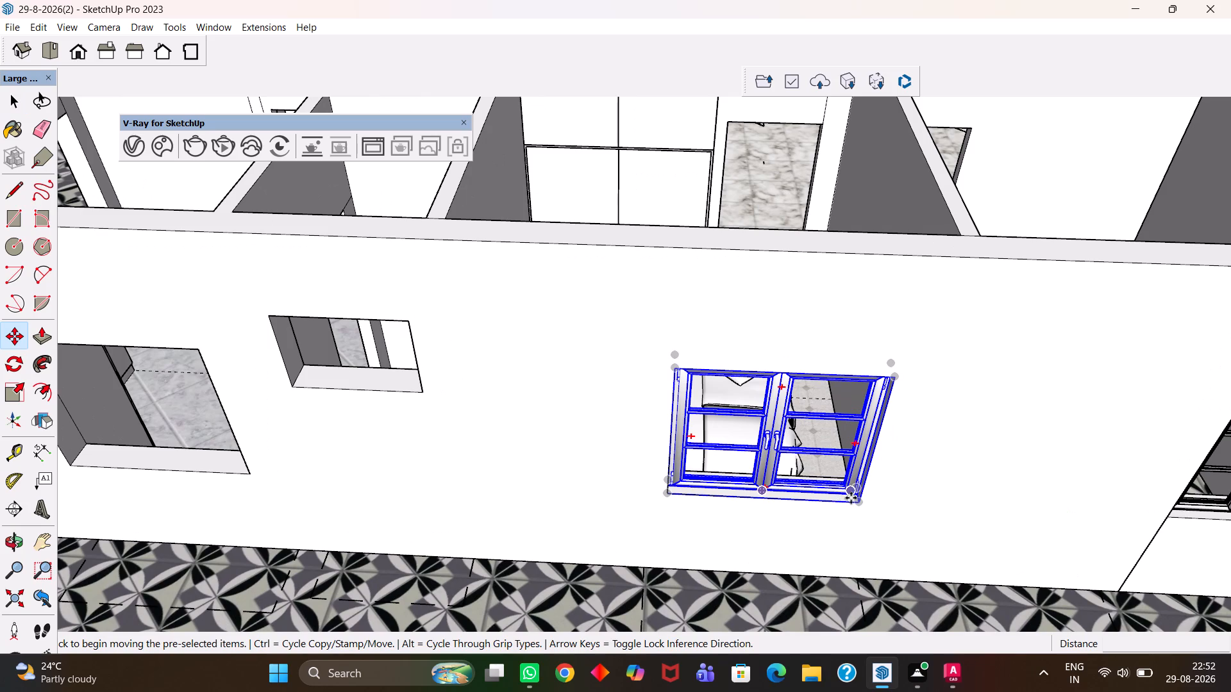
left_click(856, 501)
key("h")
scroll(678, 476, "down", 5)
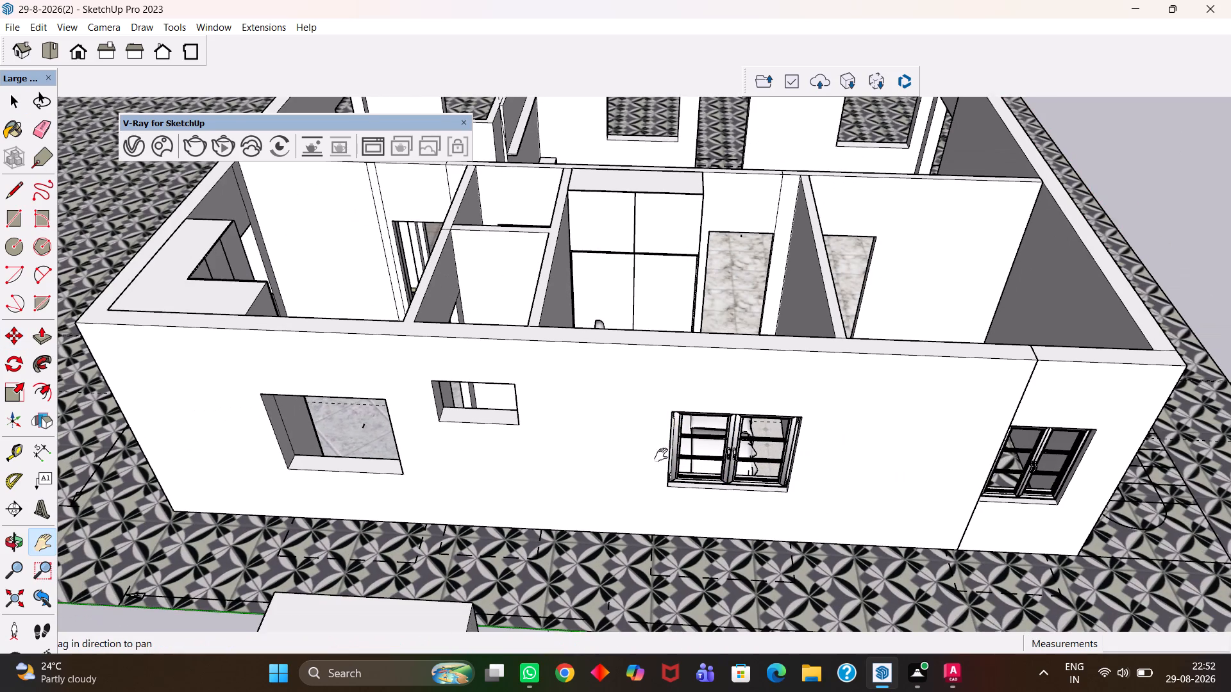
left_click_drag(377, 452, 568, 457)
scroll(572, 463, "up", 4)
key("Escape")
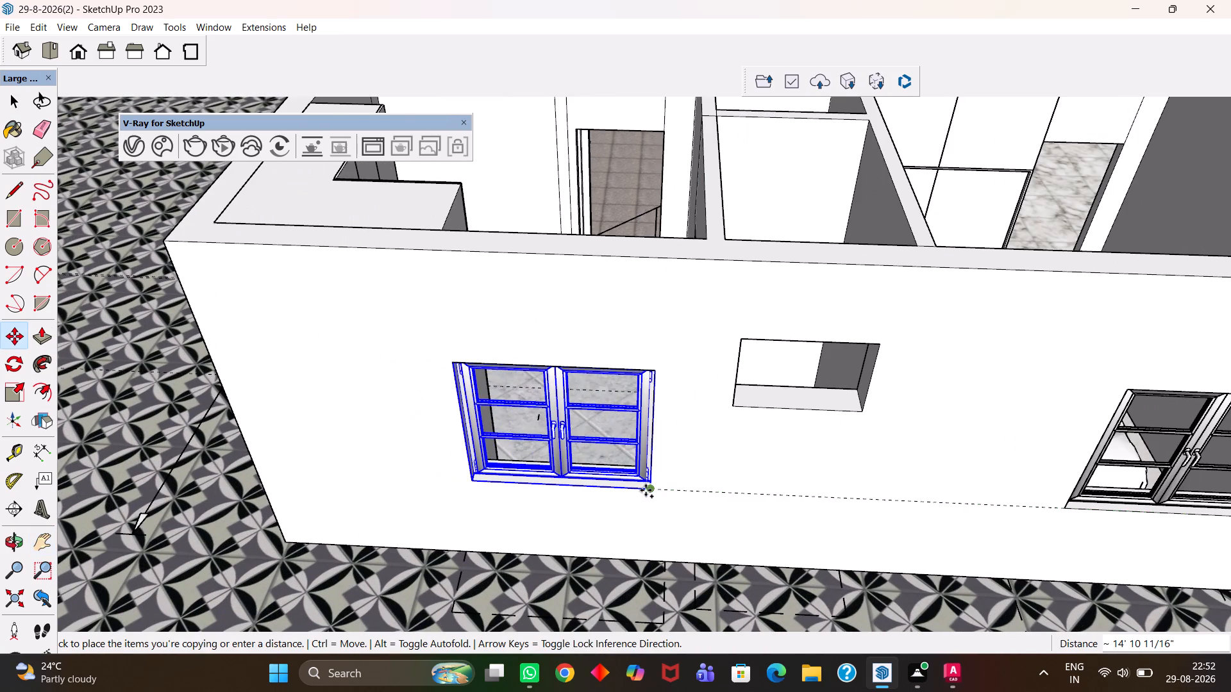
left_click(646, 490)
Copy the counter room's window about 5' 6" by its lower corner onto the lower corner of the neighbouring small opening.
scroll(469, 440, "up", 13)
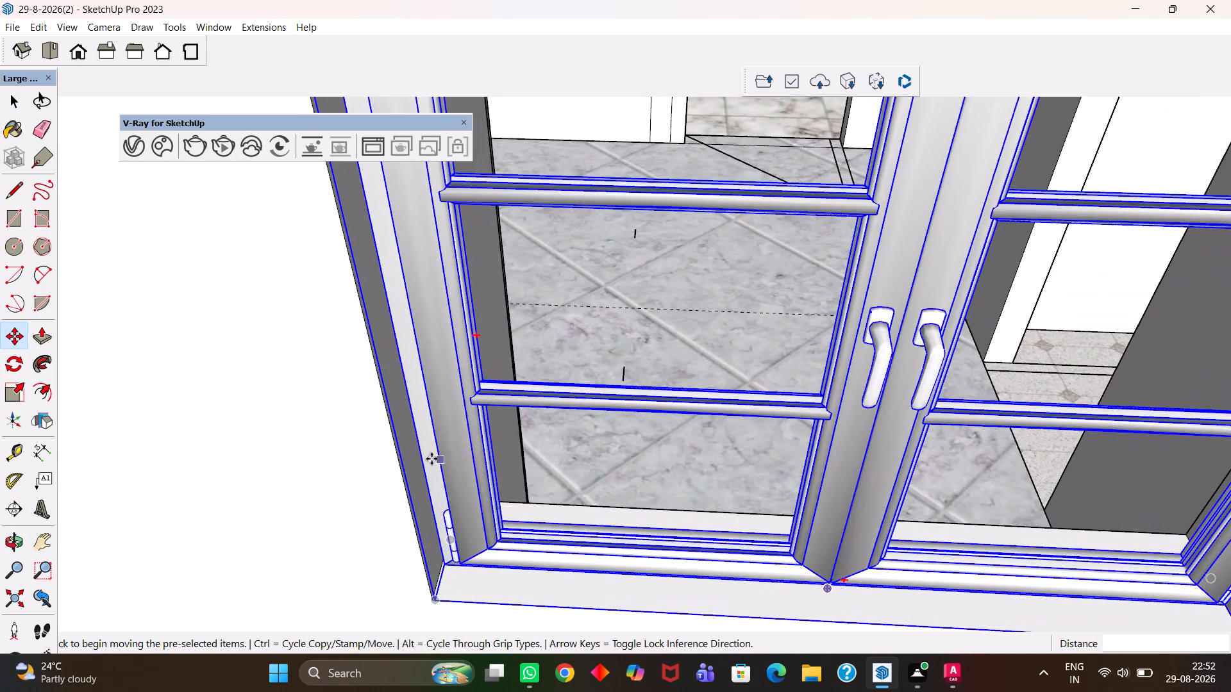
scroll(431, 459, "up", 2)
scroll(421, 442, "down", 16)
middle_click(618, 488)
scroll(618, 488, "up", 1)
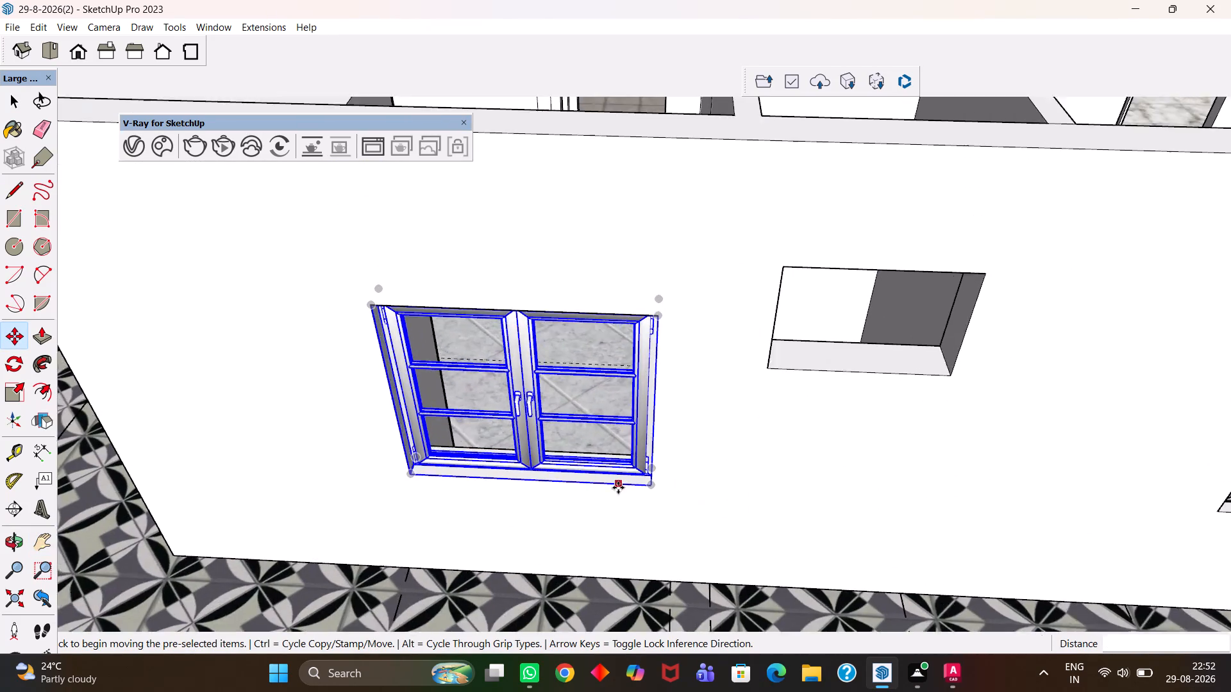
key("m")
left_click(650, 489)
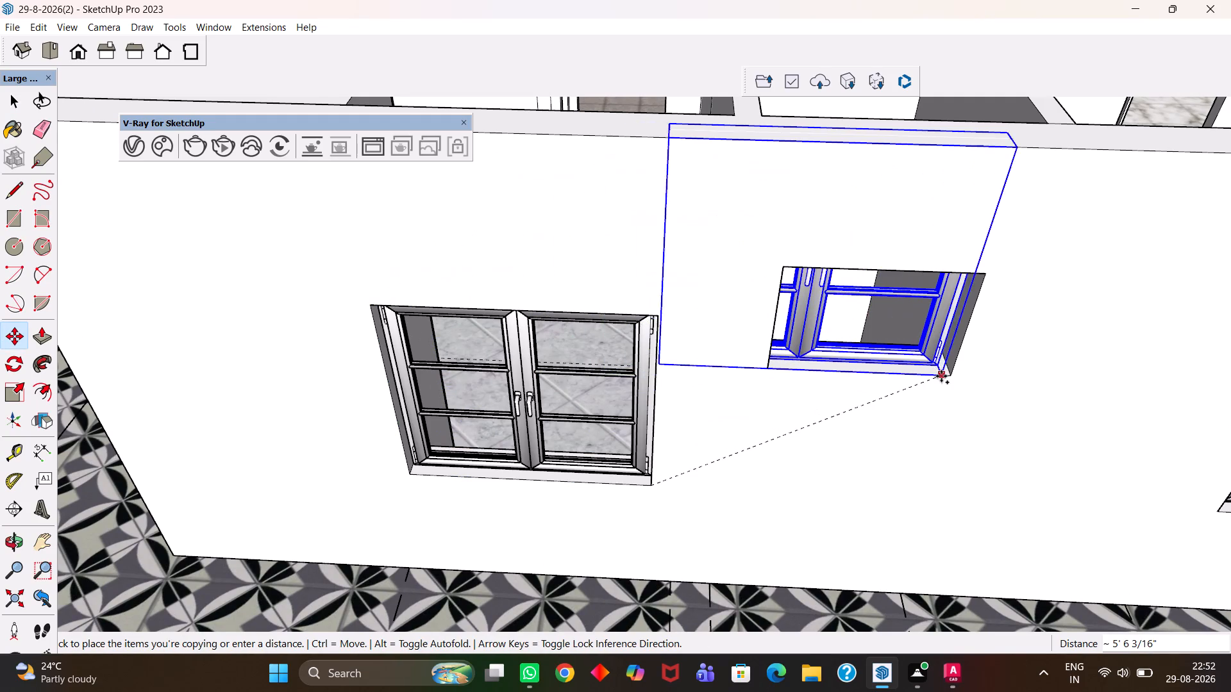
left_click(949, 377)
Scale the window in the small opening to 0.50 in height and about 0.64 in width to fit the opening.
key("h")
scroll(892, 388, "down", 4)
left_click_drag(883, 358, 685, 411)
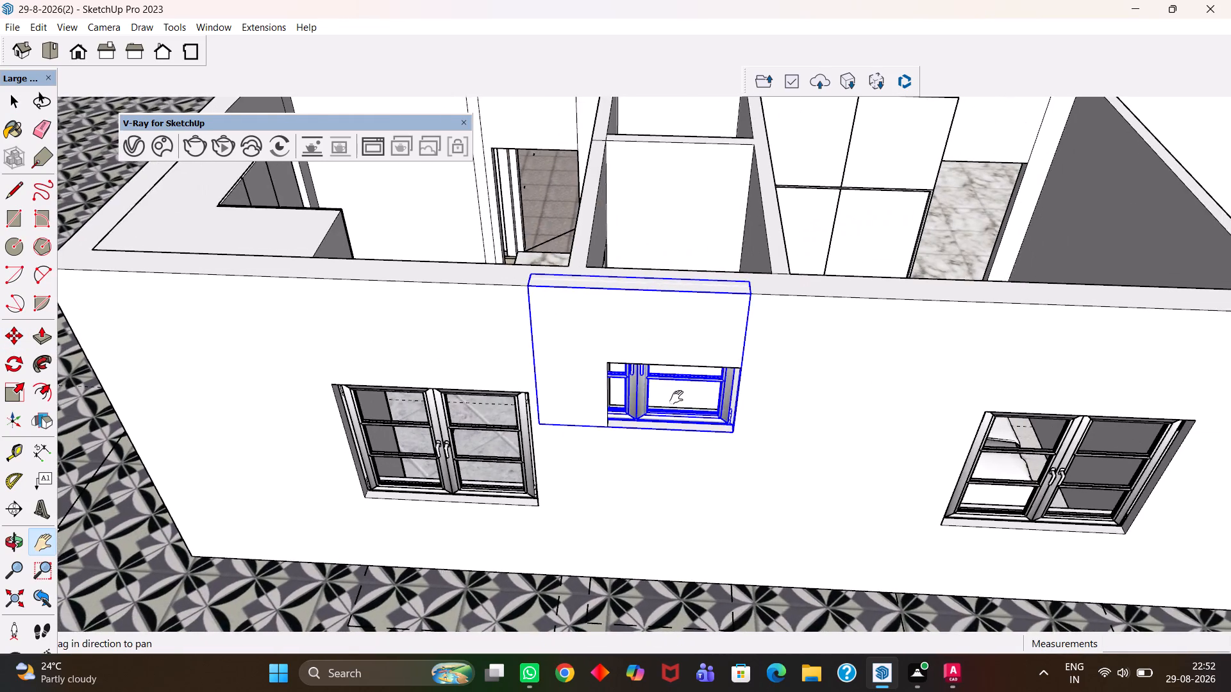
scroll(676, 397, "up", 6)
key("s")
scroll(576, 375, "down", 5)
scroll(558, 297, "down", 4)
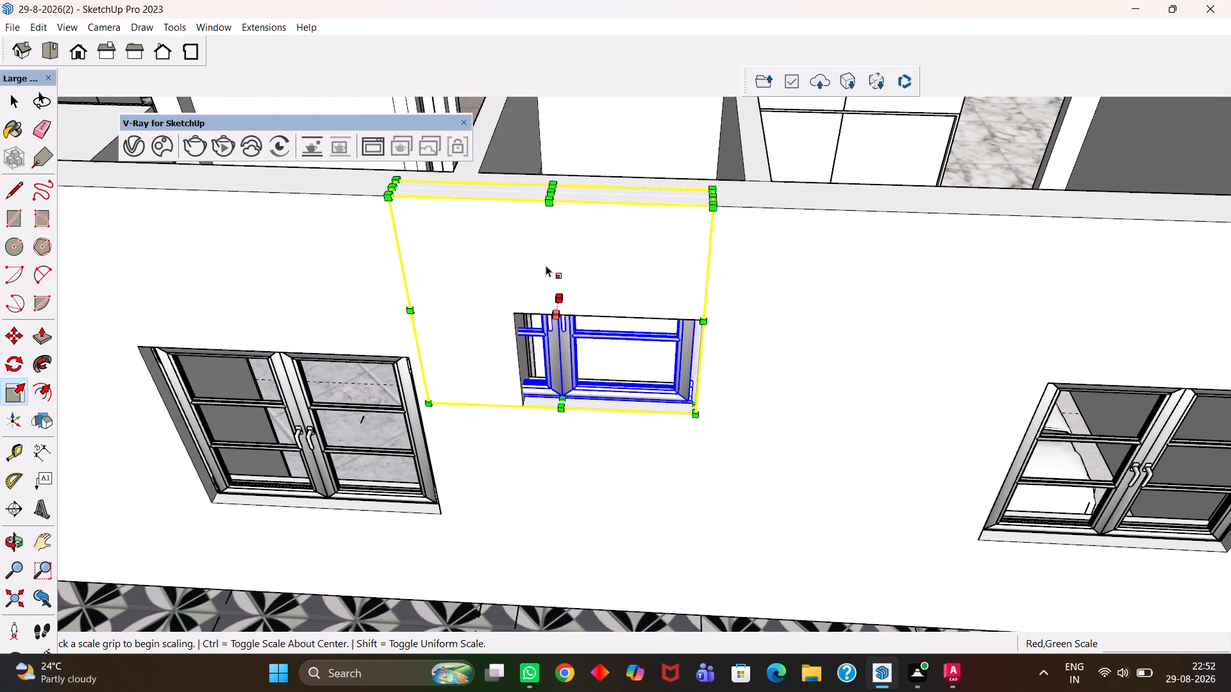
left_click(555, 188)
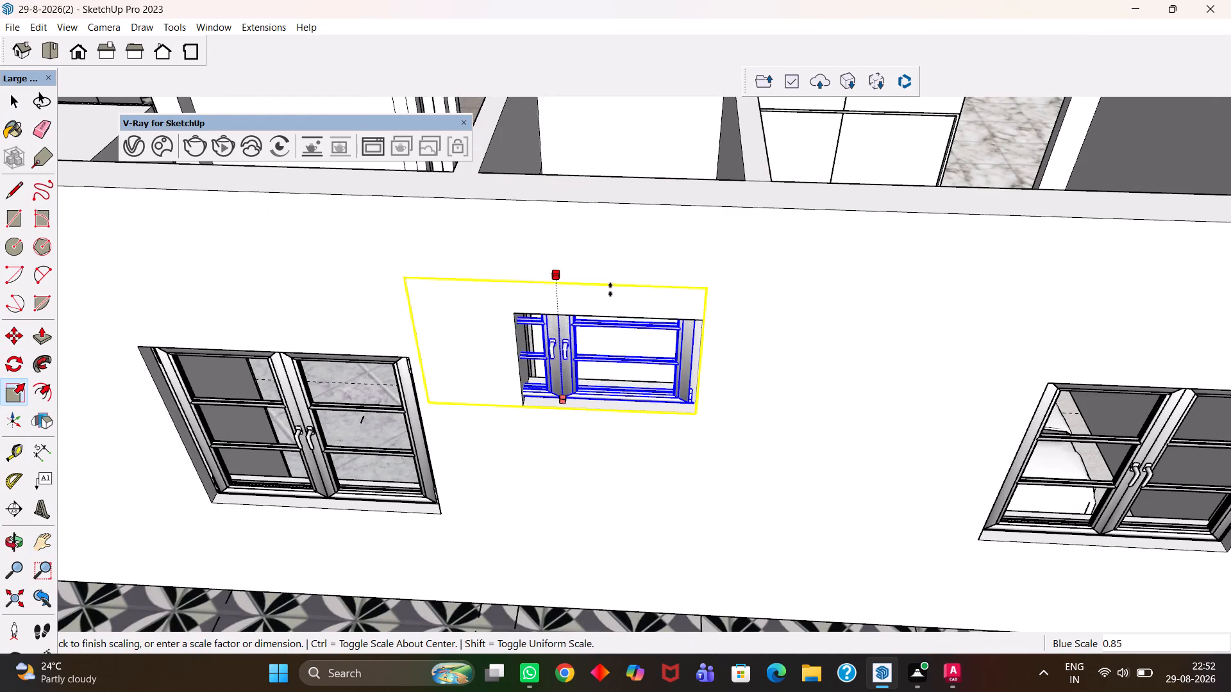
left_click(616, 313)
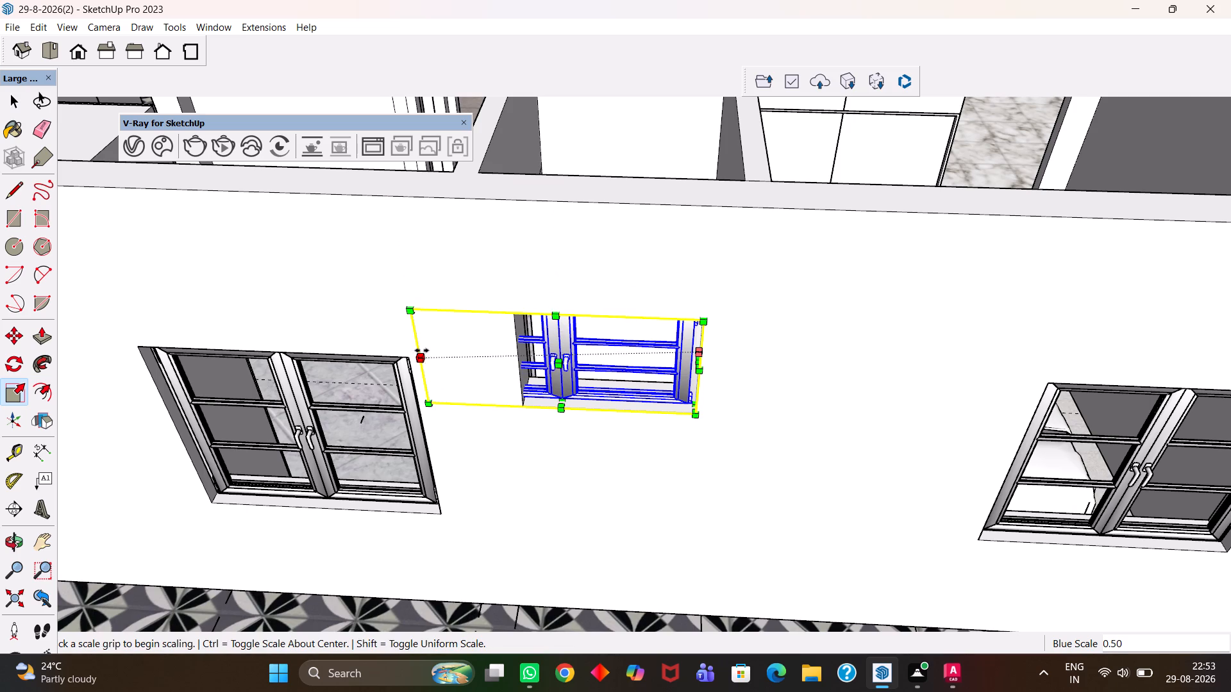
left_click(420, 349)
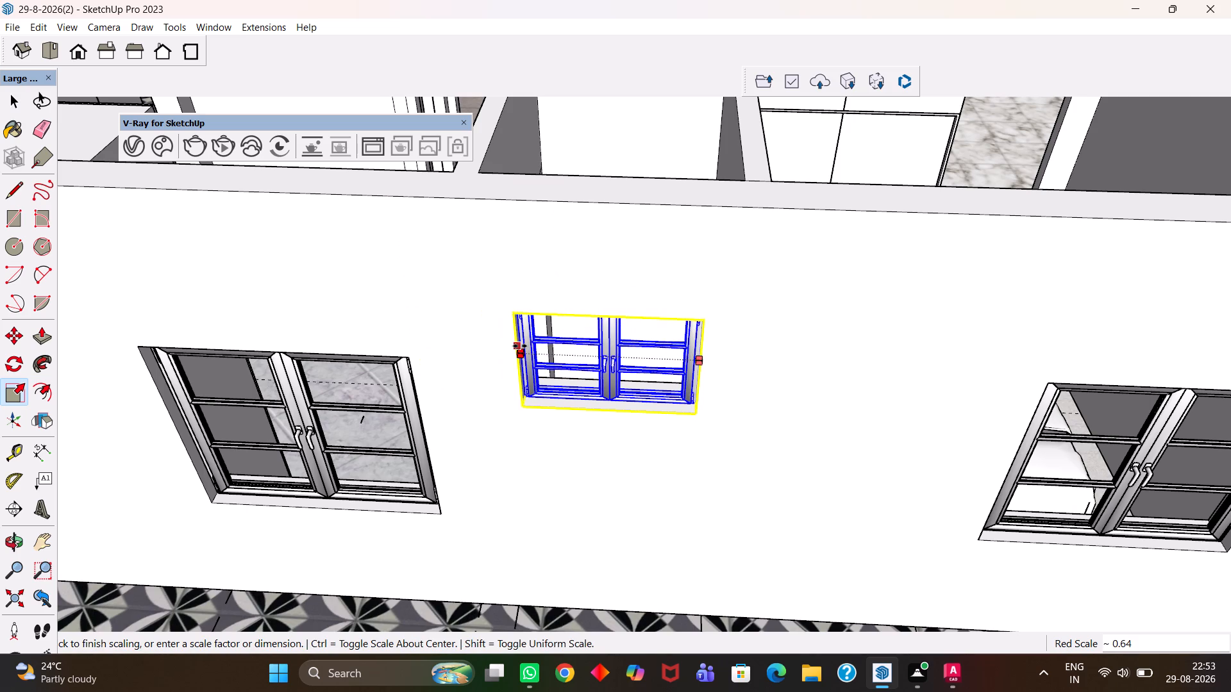
left_click(515, 342)
Copy the small window about 17' 10 15/16" around the corner to the large opening in the adjacent side wall.
scroll(581, 395, "down", 6)
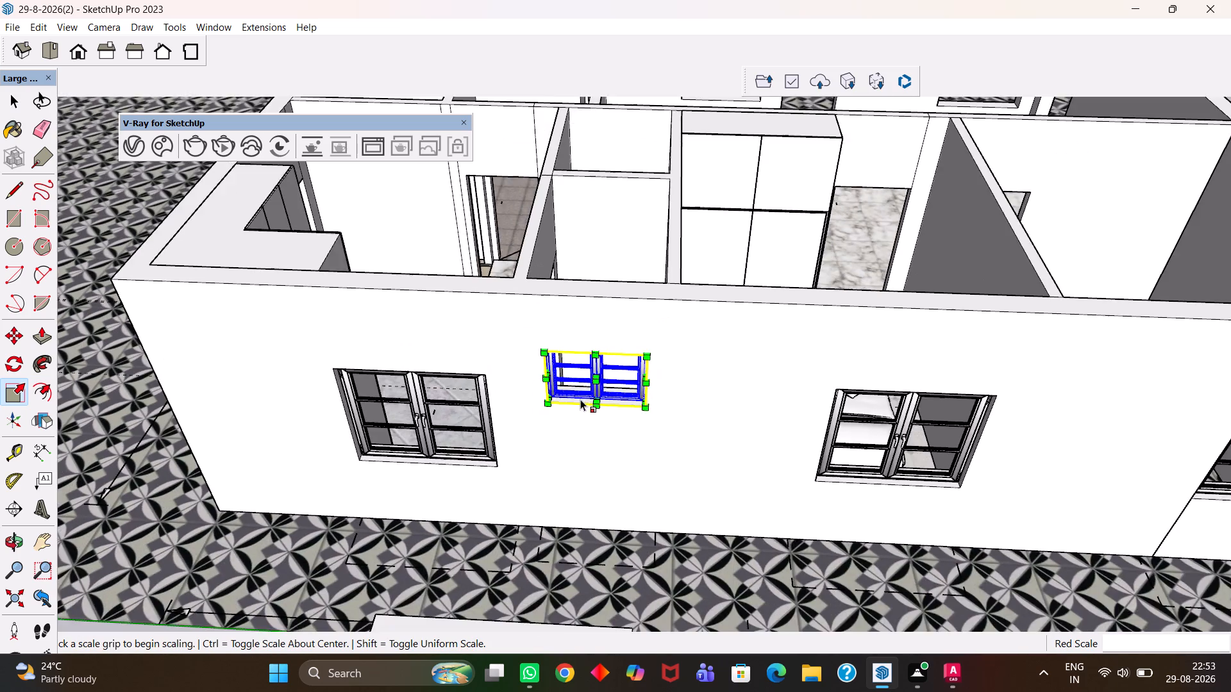
scroll(580, 399, "down", 5)
middle_click_drag(562, 413, 562, 433)
scroll(559, 431, "up", 3)
key("m")
left_click(623, 407)
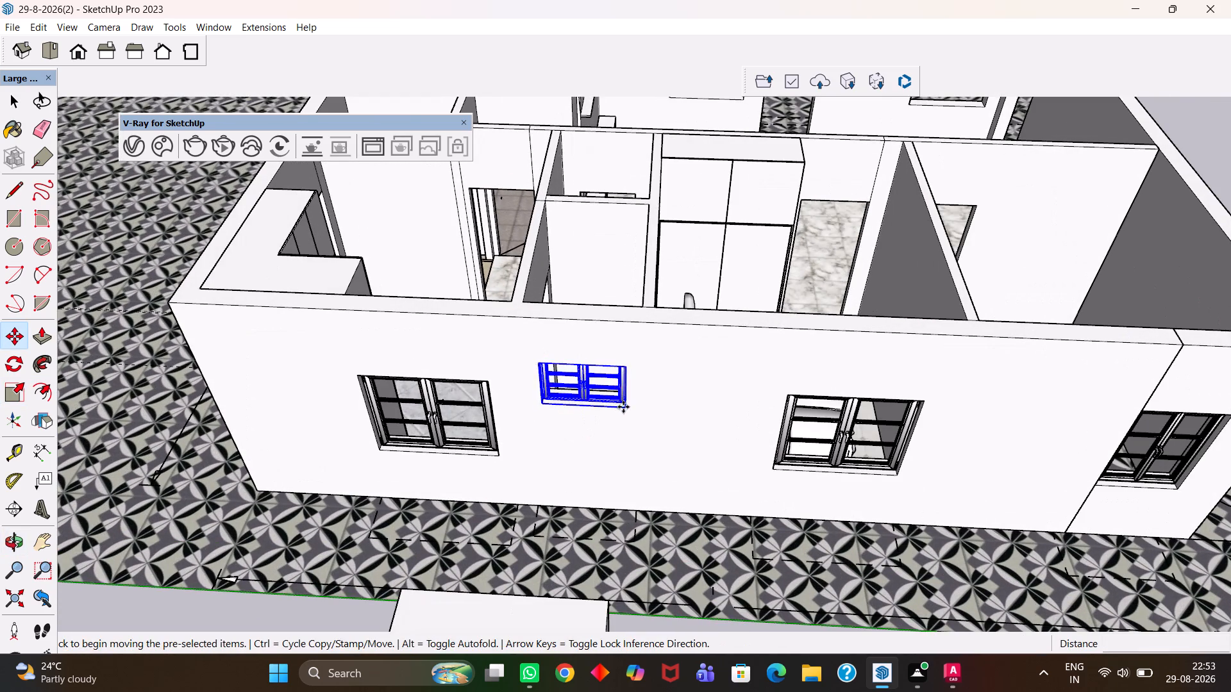
key("h")
scroll(509, 376, "down", 5)
middle_click_drag(389, 381, 636, 404)
scroll(619, 404, "up", 1)
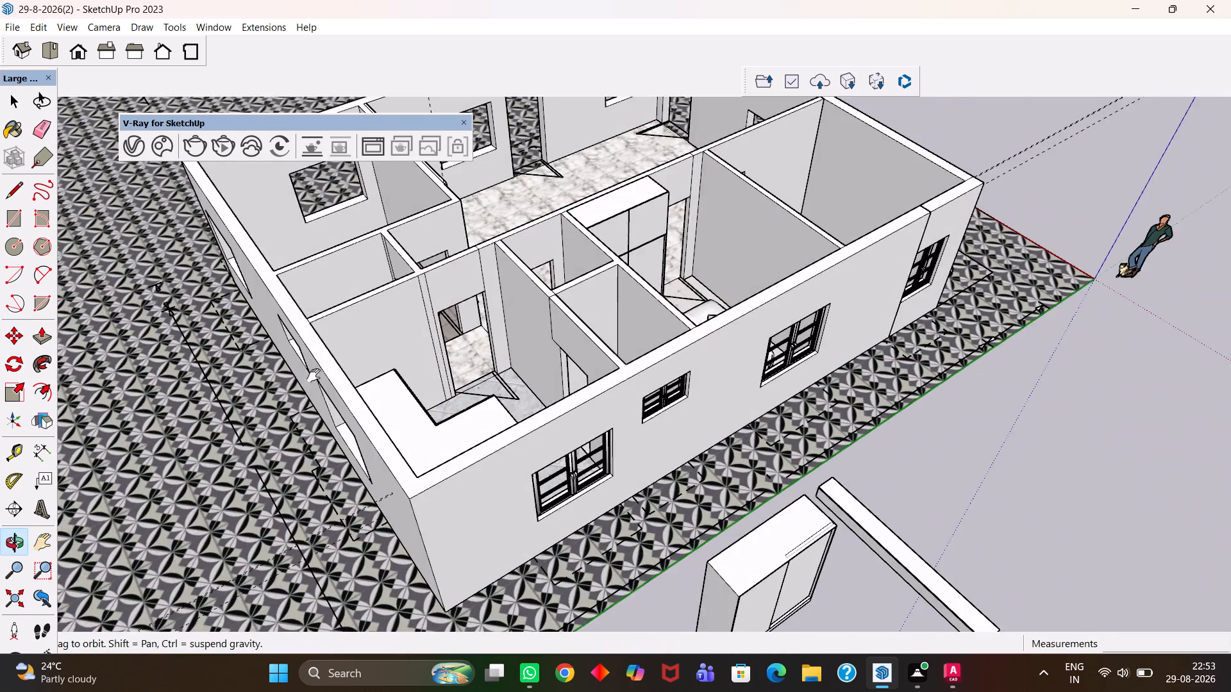
middle_click_drag(370, 429, 552, 406)
middle_click_drag(465, 470, 577, 478)
scroll(503, 475, "up", 1)
key("h")
scroll(578, 479, "up", 1)
left_click_drag(557, 515, 589, 399)
middle_click_drag(565, 494, 582, 470)
scroll(580, 475, "up", 2)
key("Escape")
key("Escape")
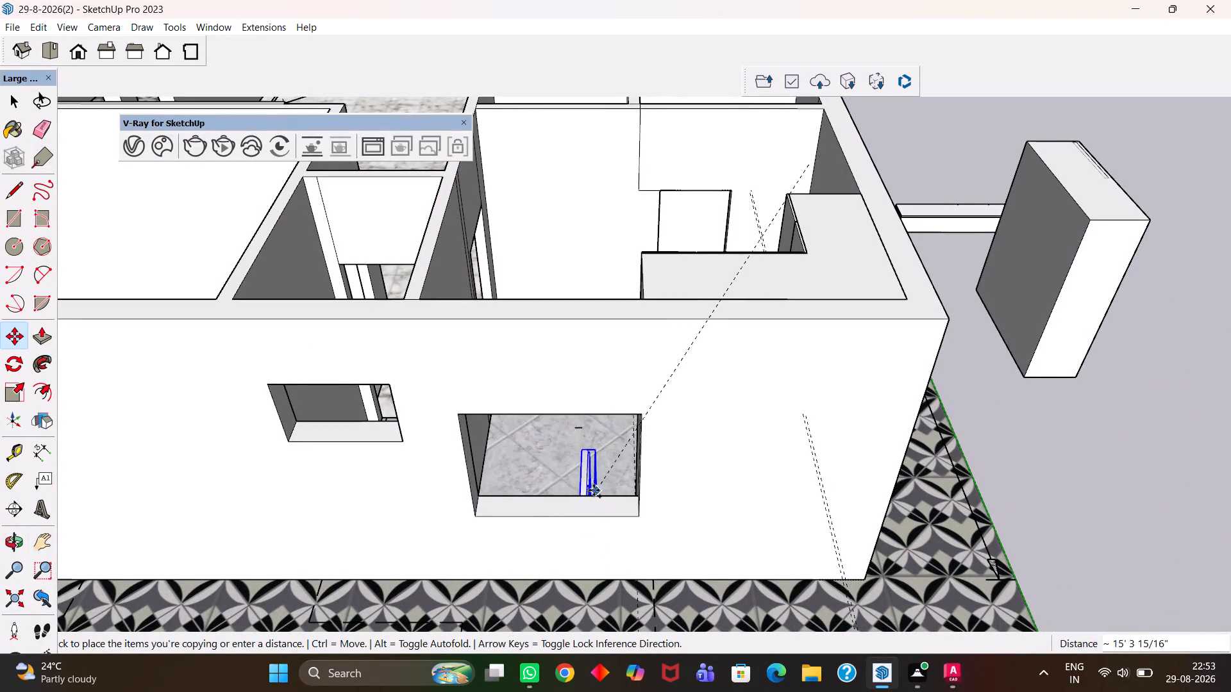
left_click(532, 504)
Rotate the copied window 90 degrees about its lower corner so it lies parallel to the side wall.
scroll(529, 507, "up", 10)
middle_click_drag(515, 511, 410, 507)
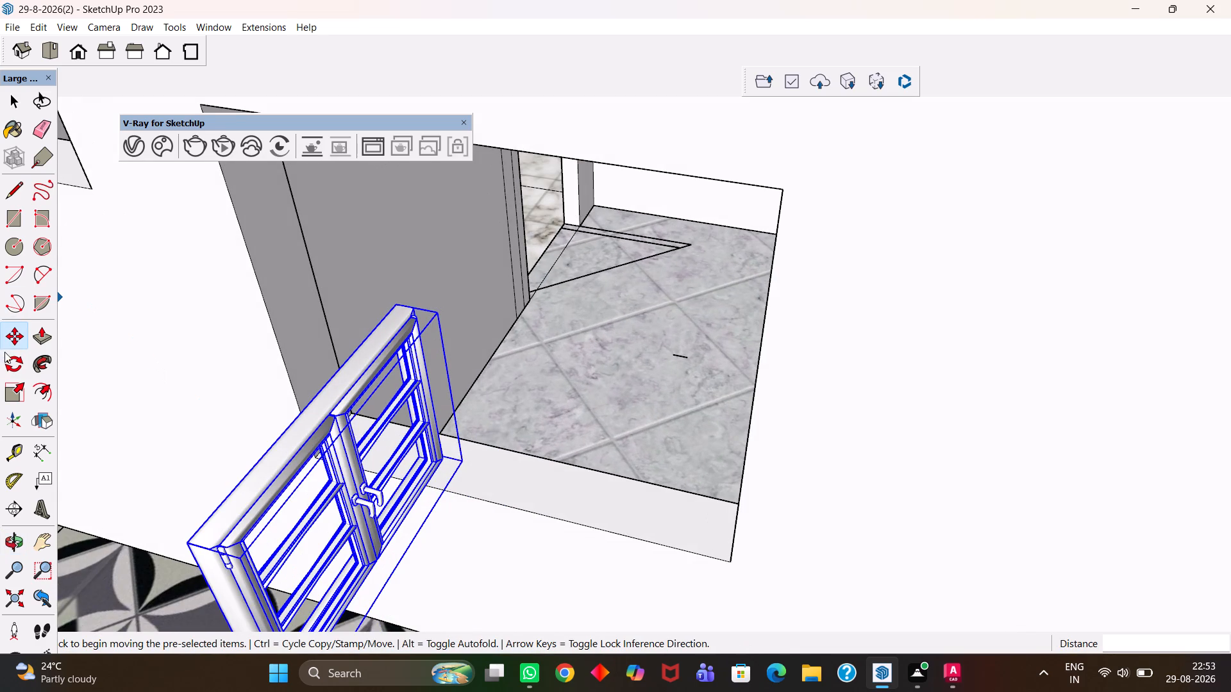
left_click(10, 363)
left_click(461, 466)
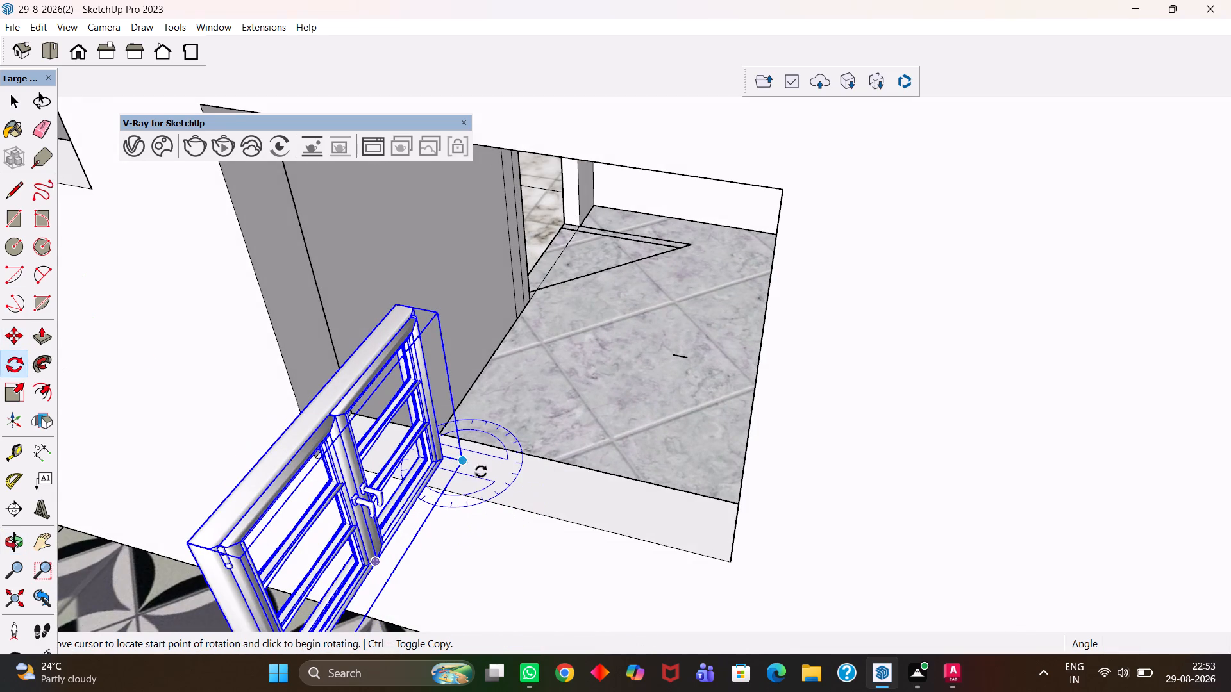
left_click(507, 477)
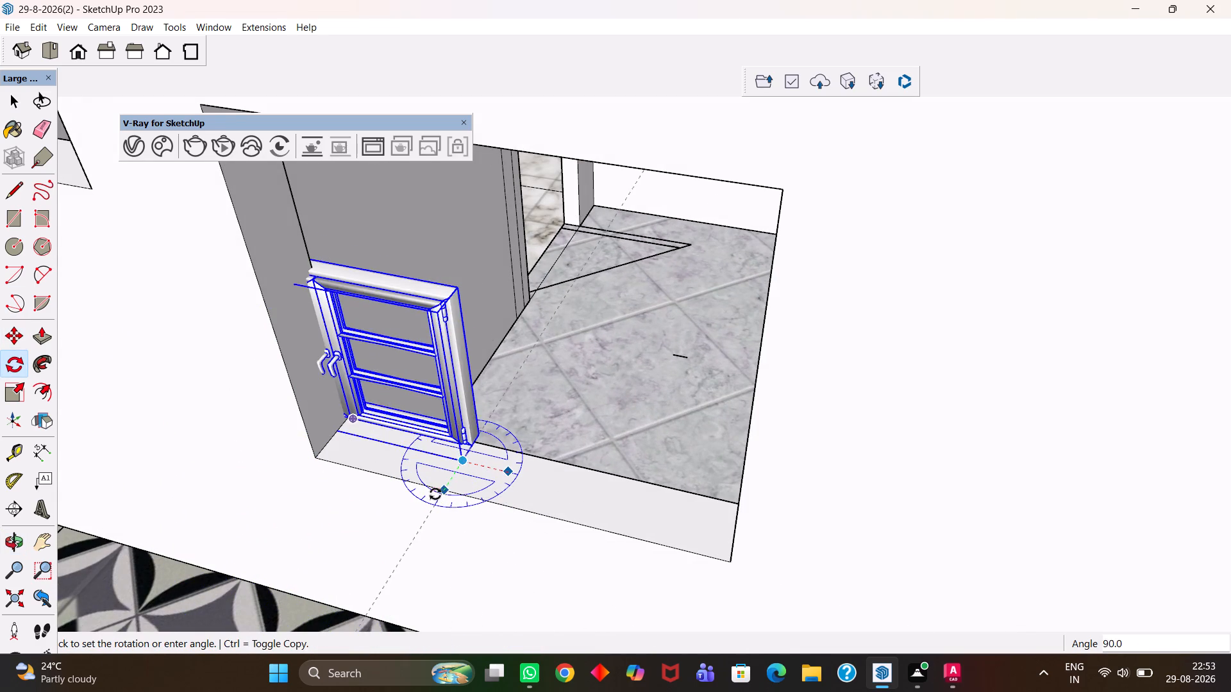
left_click(440, 498)
Move the rotated window about 3' 15/16" so its lower corner meets the large opening's outer lower corner.
key("m")
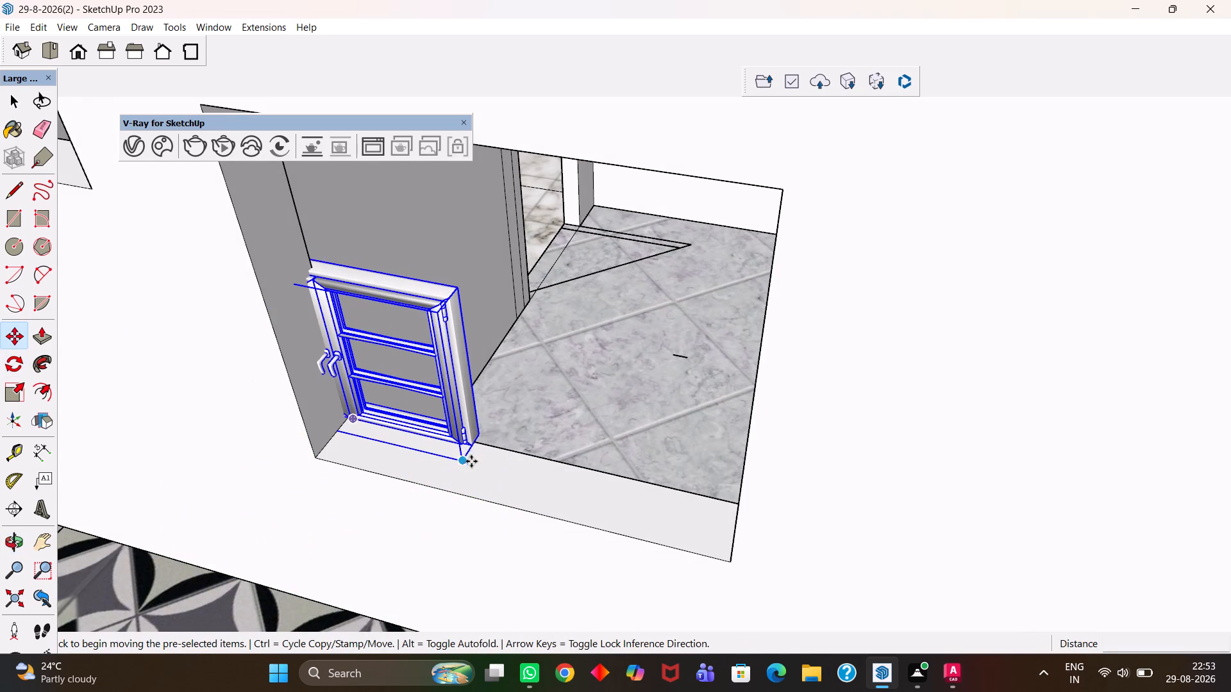
left_click(460, 465)
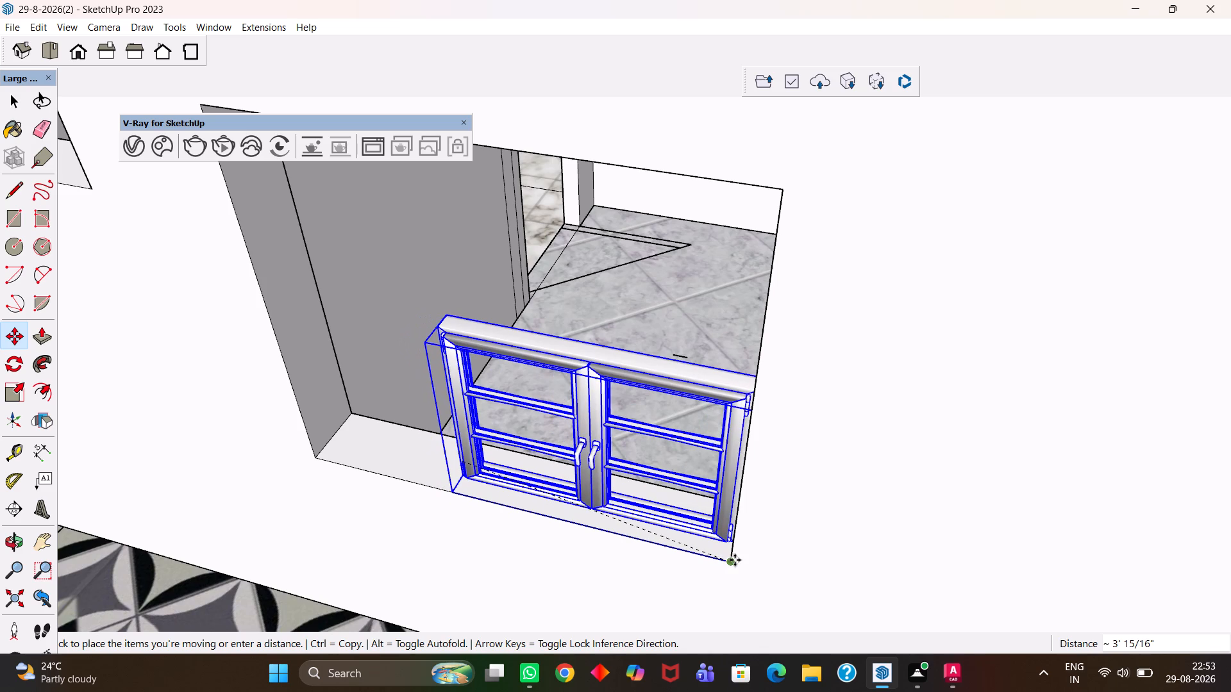
left_click(735, 560)
Scale the side wall window to about 1.56 in width and 2.00 in height to fill its large opening.
middle_click_drag(551, 507, 639, 515)
middle_click(651, 516)
middle_click(651, 516)
middle_click(651, 516)
scroll(651, 516, "up", 2)
scroll(651, 516, "down", 3)
key("s")
middle_click_drag(556, 427, 612, 491)
left_click(570, 412)
left_click(401, 405)
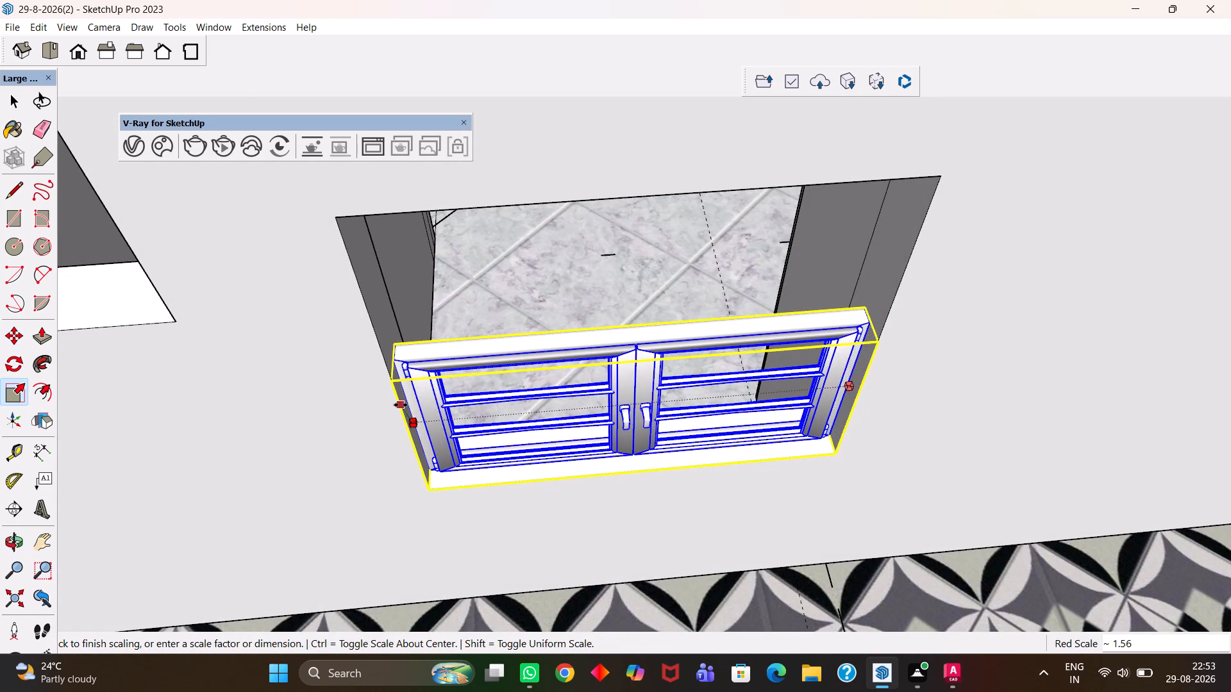
scroll(462, 413, "down", 4)
left_click(562, 374)
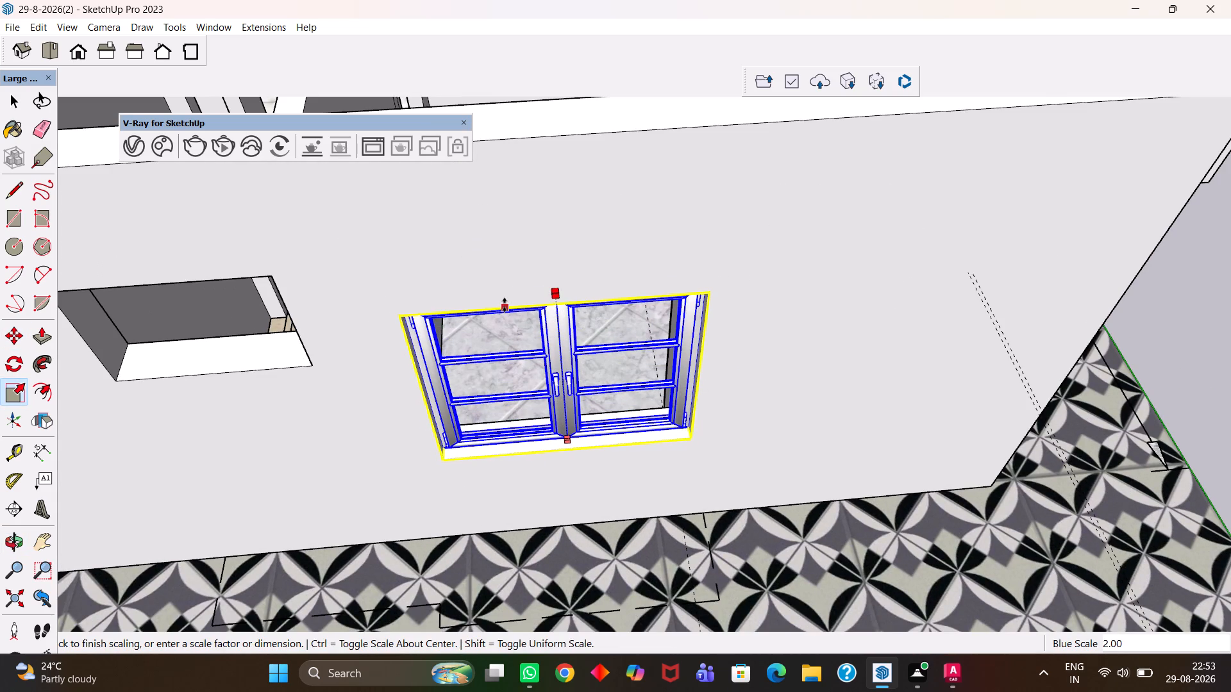
left_click(505, 305)
Copy the fitted side wall window 6' 9 15/16" by its lower corner onto the lower corner of the adjacent small opening.
scroll(500, 313, "down", 6)
key("m")
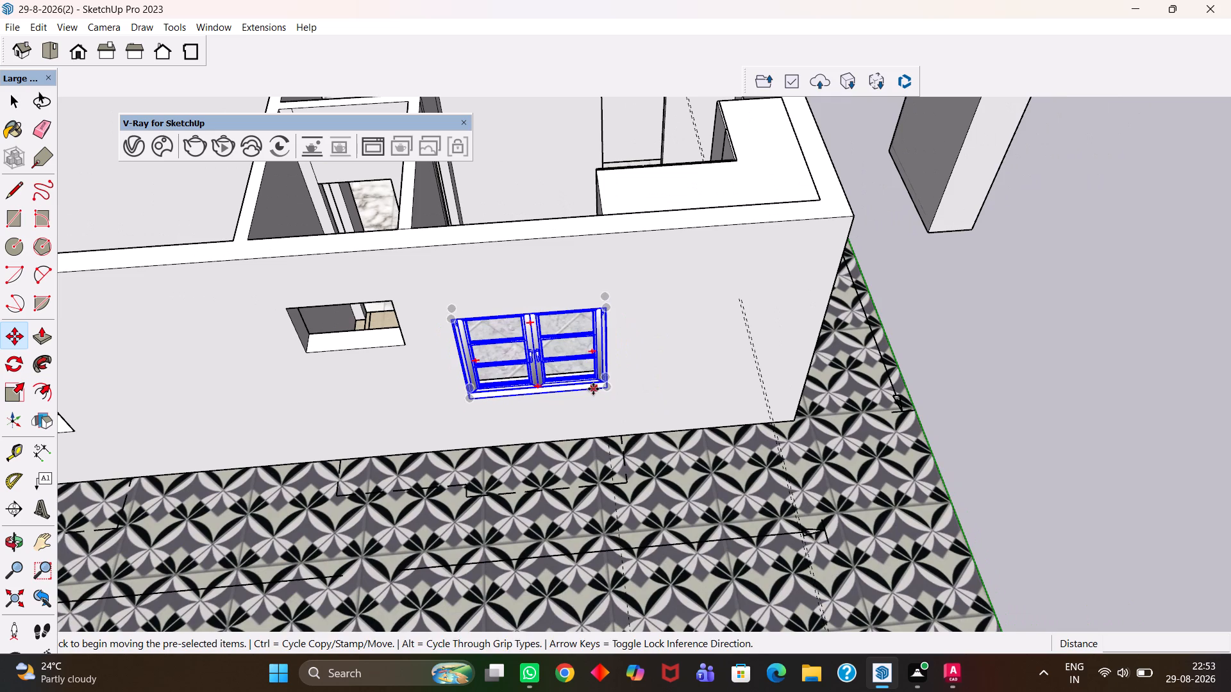
left_click(605, 393)
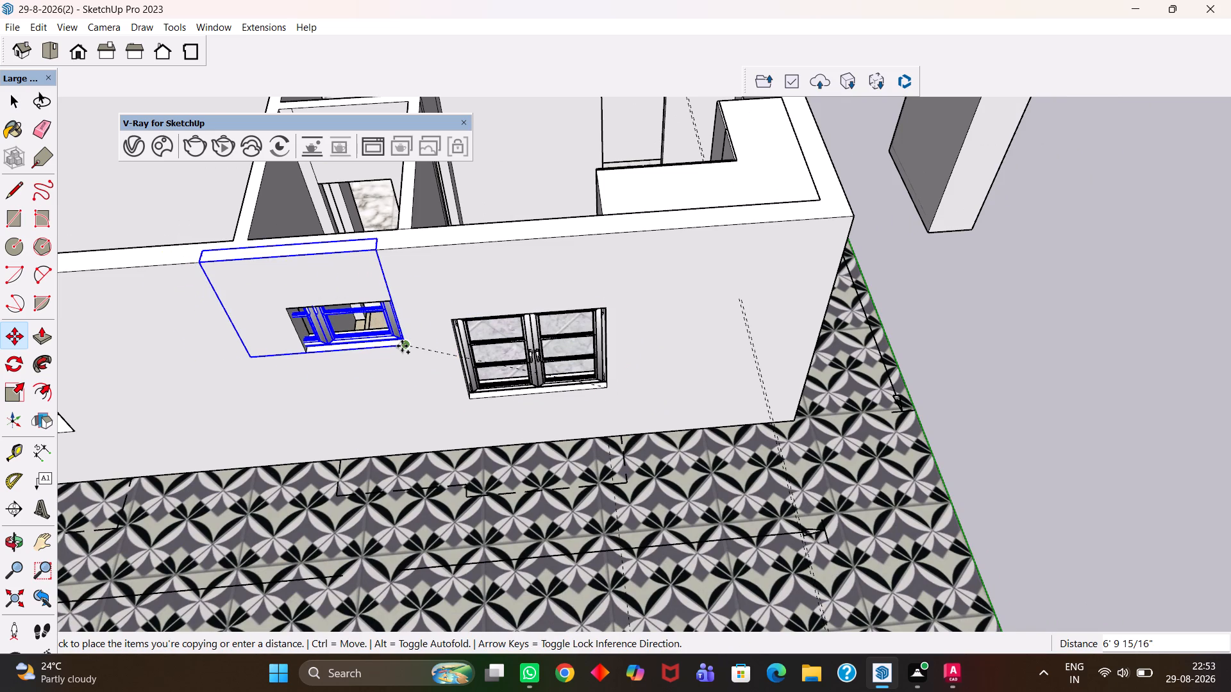
left_click(402, 346)
Scale the copied window's height to about 0.50 and narrow its width to fit the side wall's small opening.
key("h")
scroll(403, 348, "down", 3)
left_click_drag(355, 325, 501, 371)
scroll(492, 373, "up", 5)
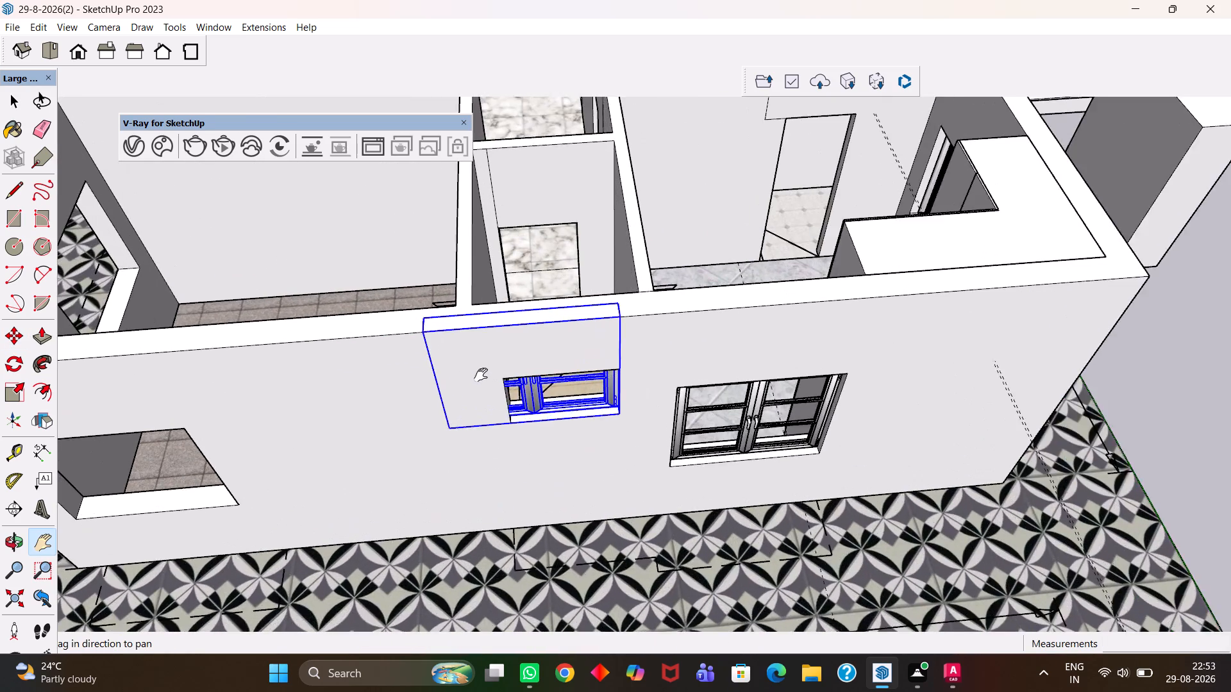
key("s")
scroll(481, 375, "up", 2)
left_click(542, 289)
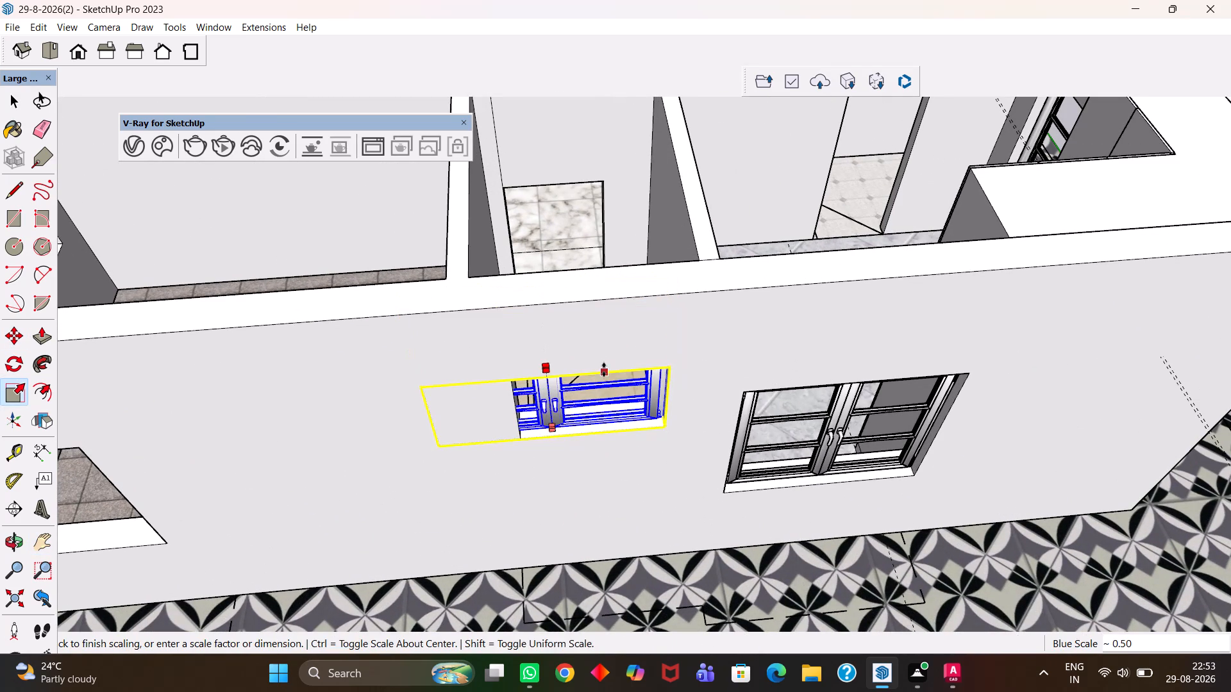
left_click(604, 370)
left_click(431, 407)
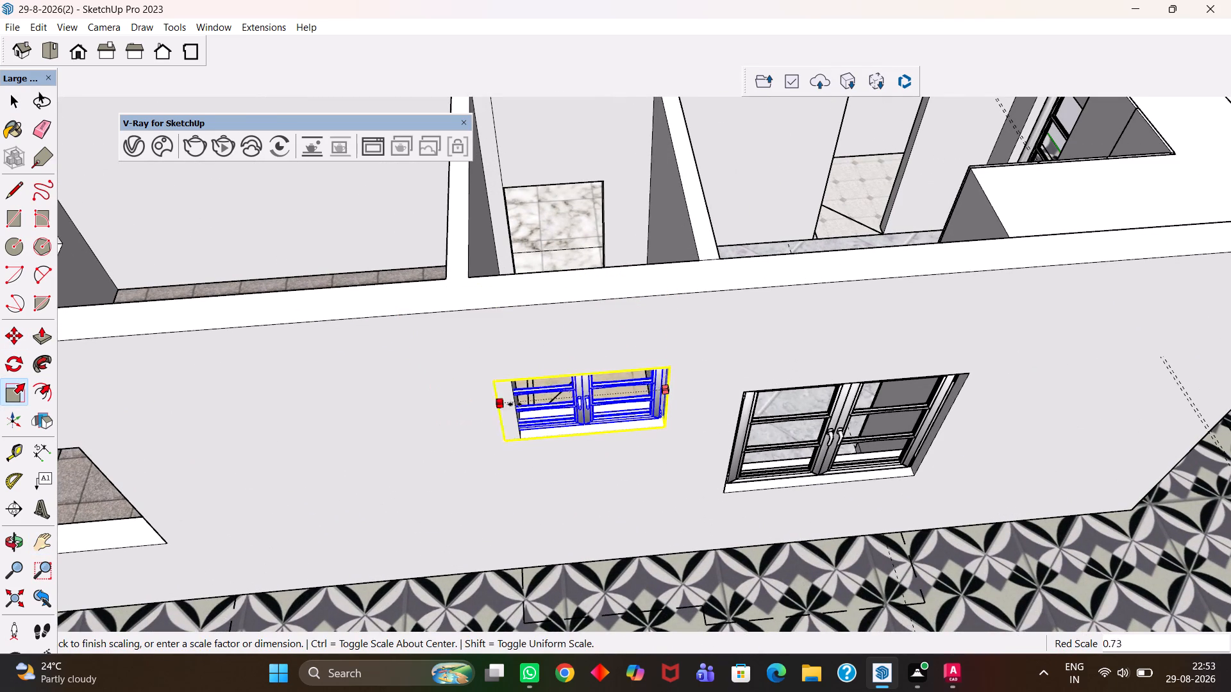
left_click(517, 399)
Copy the side wall's large window about 17' 3 5/16" by its lower corner onto the large opening at the wall's other end.
scroll(587, 404, "up", 3)
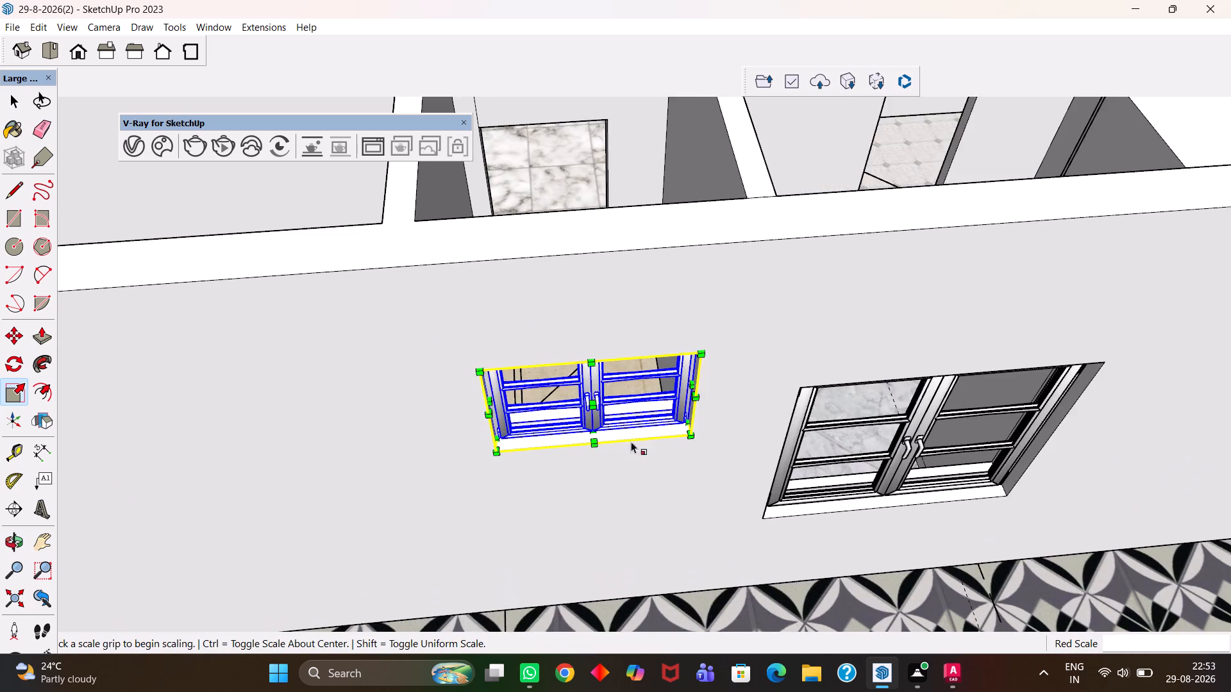
middle_click_drag(644, 445, 609, 365)
scroll(626, 427, "up", 2)
scroll(610, 375, "up", 1)
scroll(610, 377, "down", 9)
key("h")
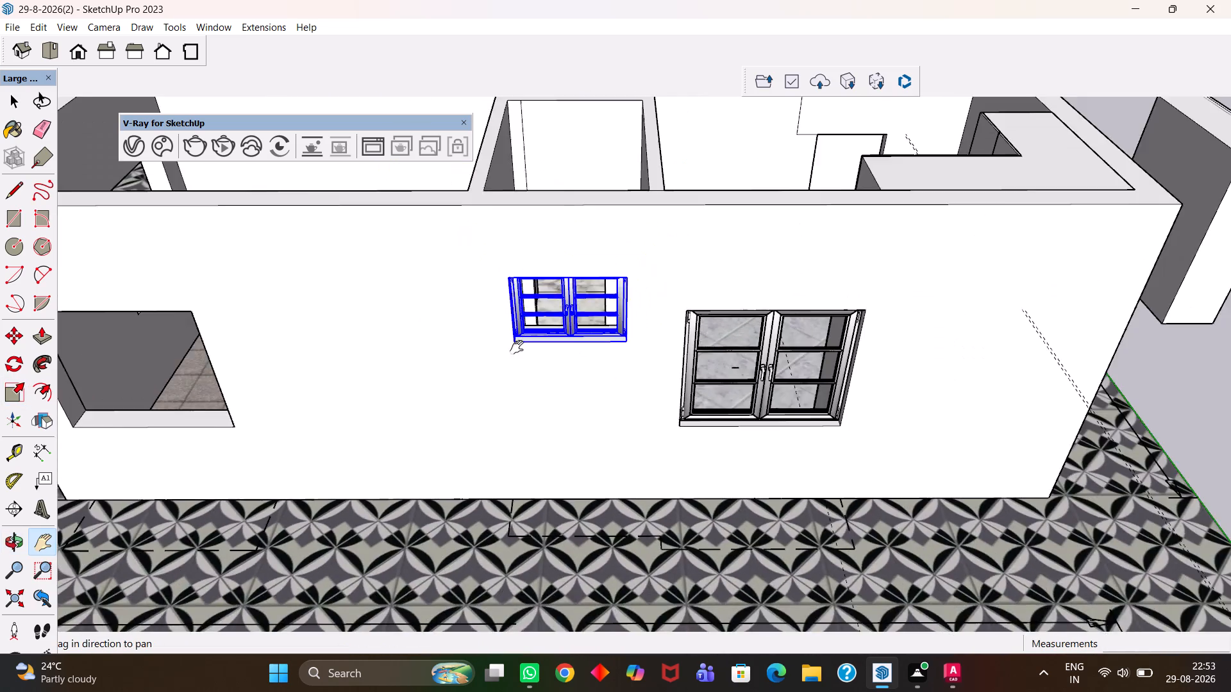
left_click_drag(495, 341, 660, 393)
scroll(660, 393, "down", 4)
key("space")
left_click(821, 412)
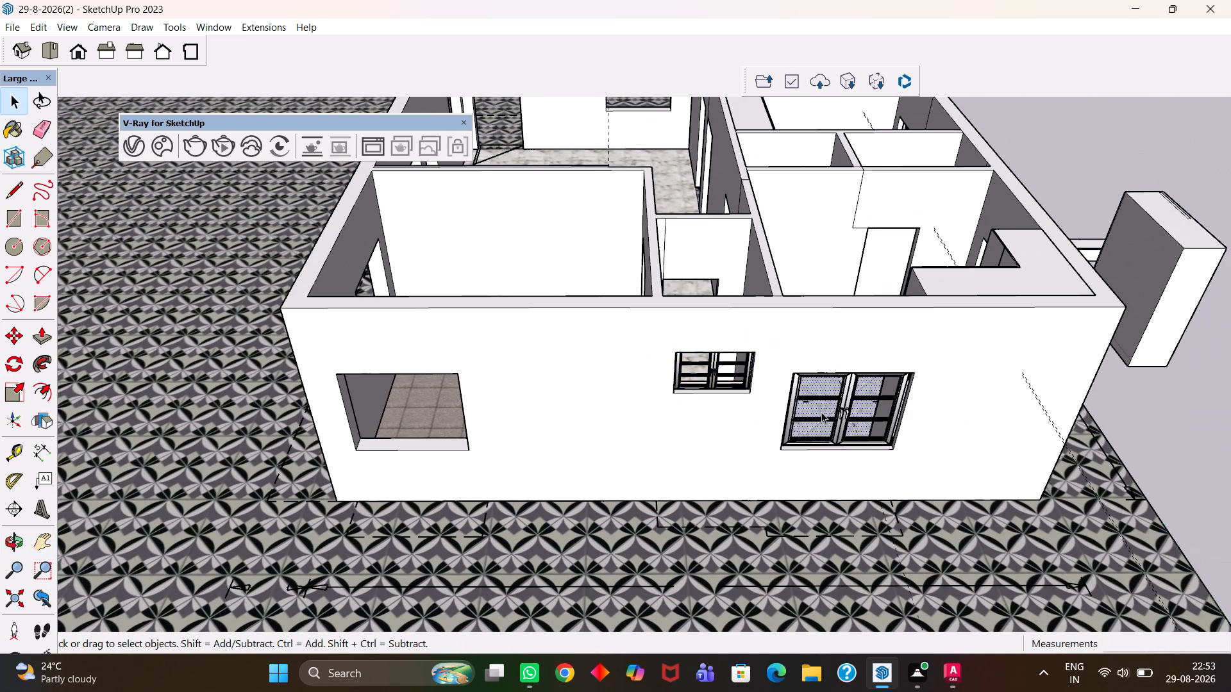
left_click(828, 427)
scroll(839, 436, "up", 3)
left_click(839, 436)
scroll(839, 436, "down", 1)
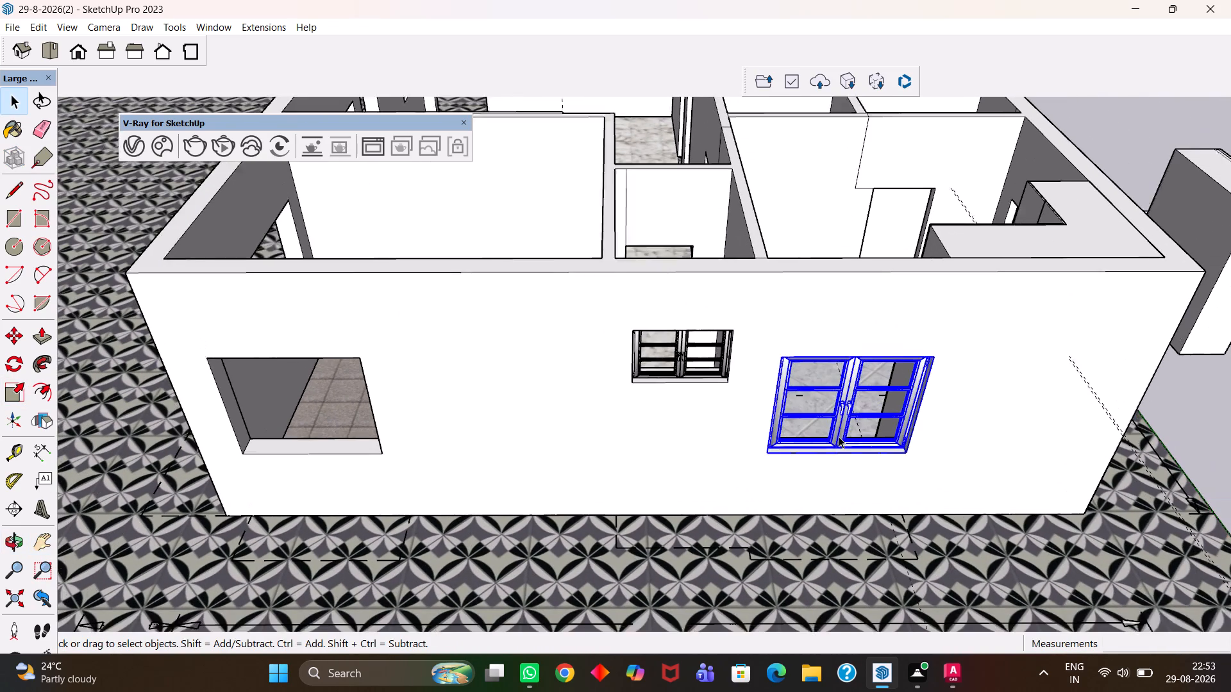
scroll(839, 436, "down", 1)
key("m")
left_click(905, 456)
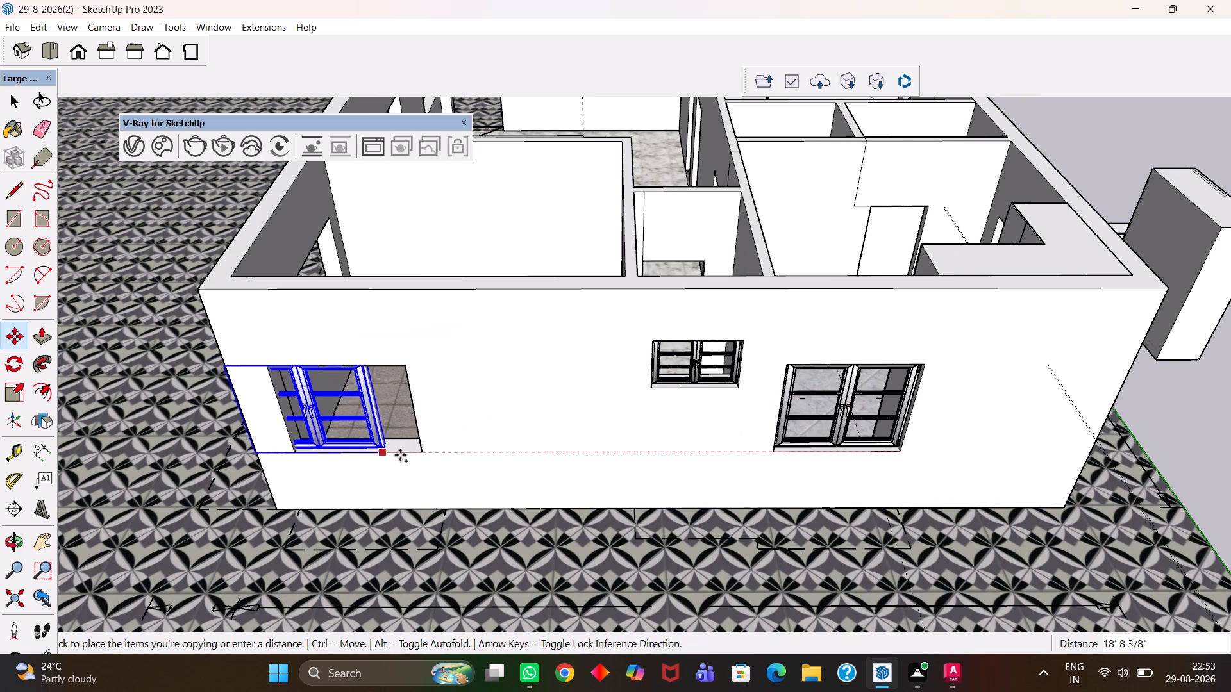
left_click(422, 455)
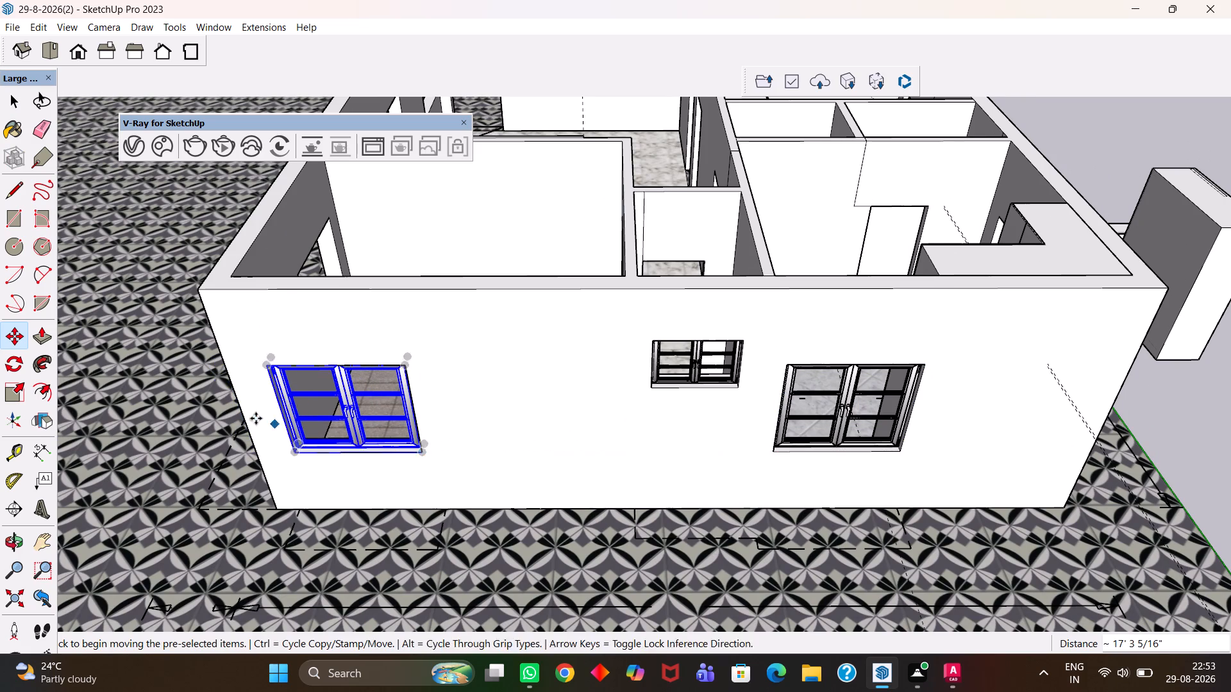
Copy the wardrobe room's window about 29' 10 1/16" by its lower corner to the brown-tiled room's opening in the opposite long outer wall.
scroll(255, 418, "up", 12)
middle_click_drag(334, 459, 362, 434)
scroll(368, 367, "up", 1)
scroll(355, 434, "down", 5)
key("h")
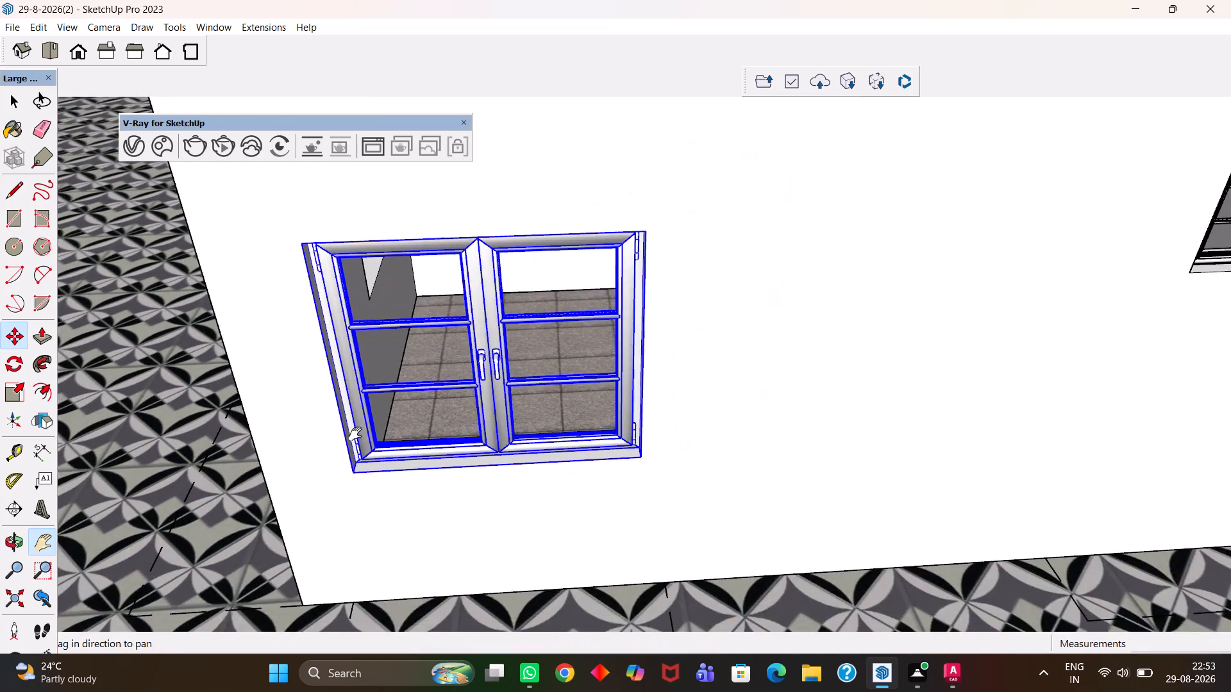
scroll(355, 434, "down", 12)
middle_click_drag(367, 341, 664, 397)
scroll(367, 341, "up", 1)
scroll(549, 457, "up", 2)
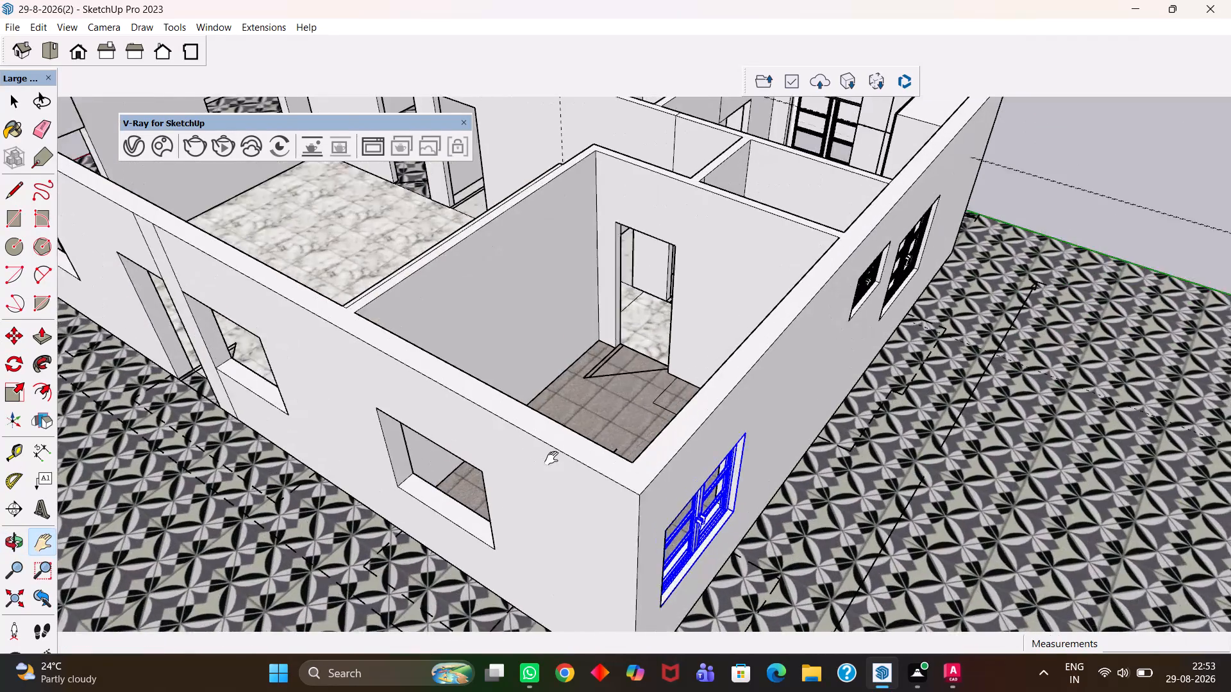
scroll(551, 458, "down", 5)
middle_click_drag(473, 429, 717, 447)
scroll(683, 438, "up", 1)
scroll(662, 436, "down", 4)
middle_click(644, 417)
middle_click_drag(624, 279, 625, 356)
key("space")
left_click(623, 183)
scroll(623, 183, "up", 6)
key("m")
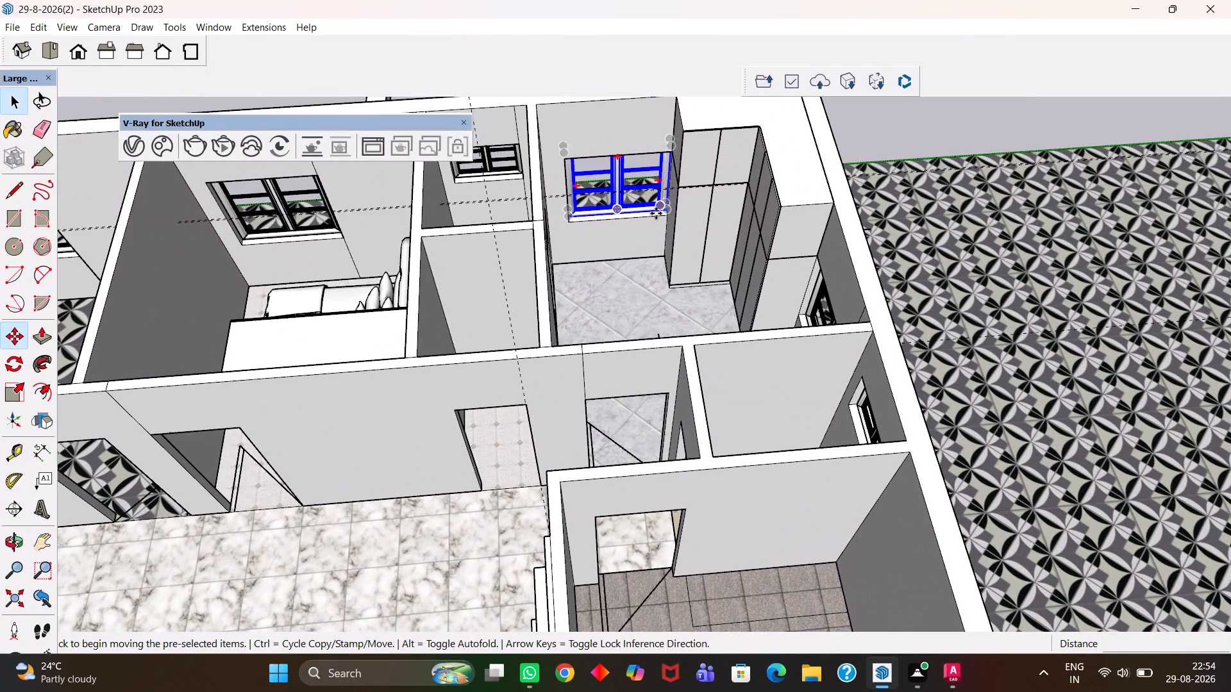
left_click(660, 208)
scroll(603, 238, "down", 9)
key("h")
left_click_drag(653, 408, 621, 281)
scroll(599, 350, "up", 4)
middle_click_drag(608, 375, 607, 349)
scroll(607, 349, "up", 3)
key("Escape")
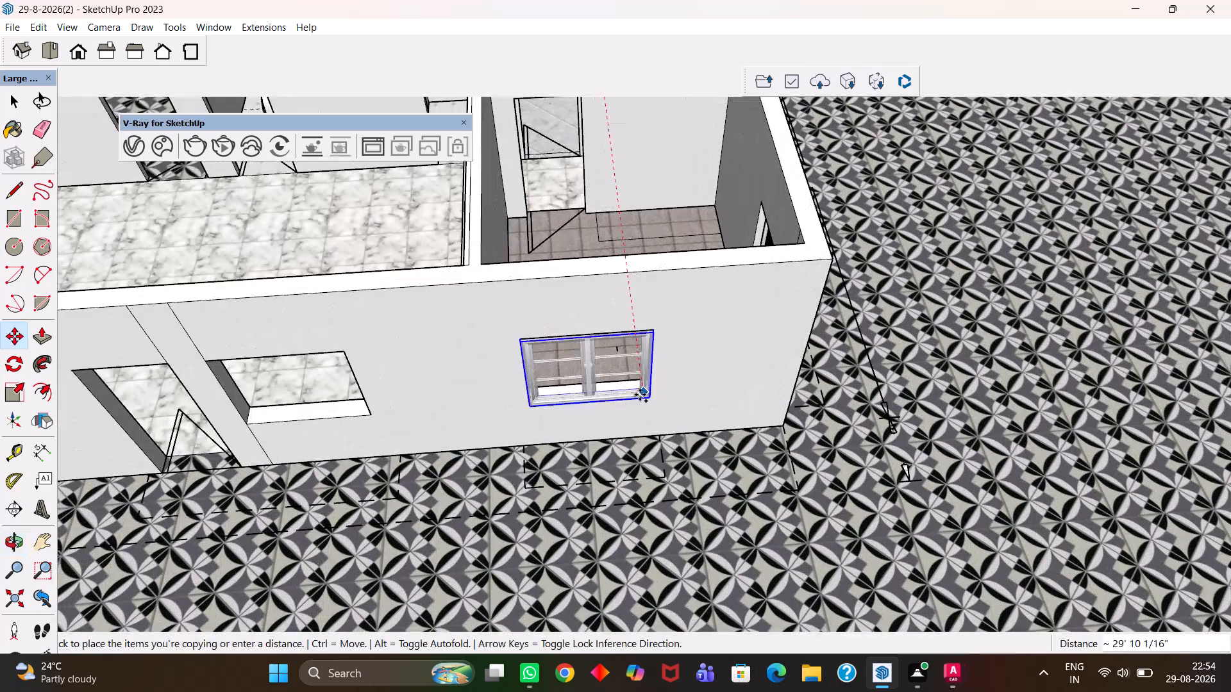
left_click(640, 395)
Move the copied window about 1 3/8" by its lower corner to align it with the brown-tiled room's opening.
scroll(650, 391, "up", 12)
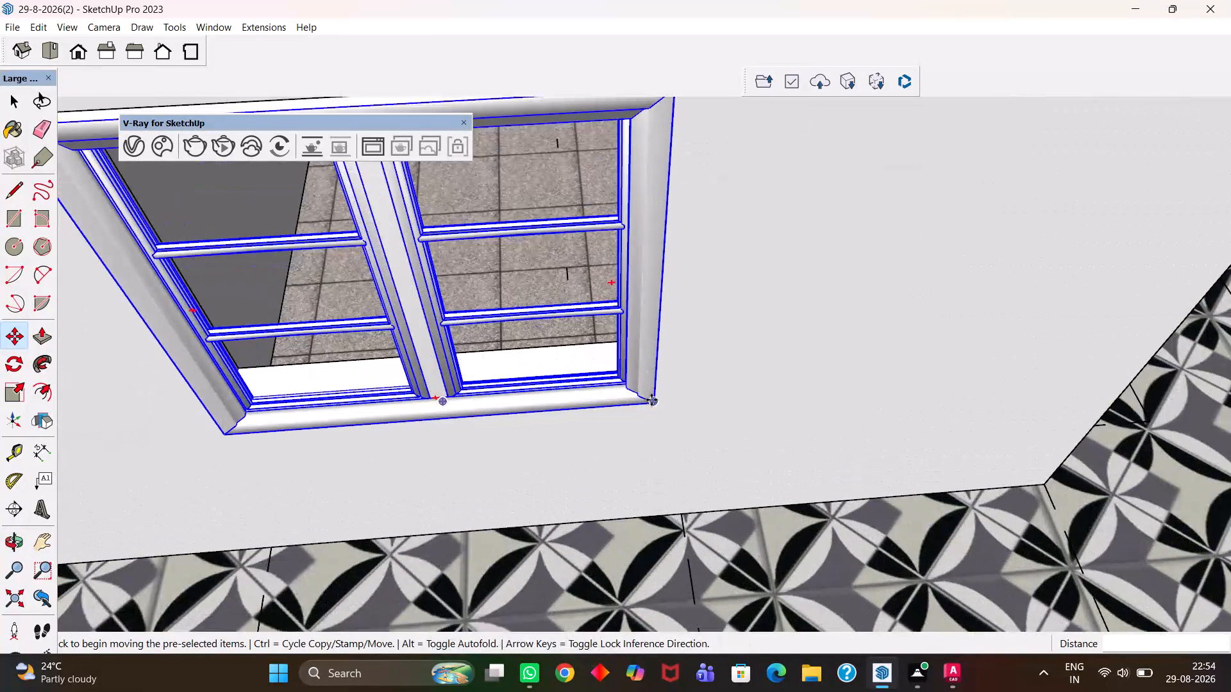
left_click(651, 400)
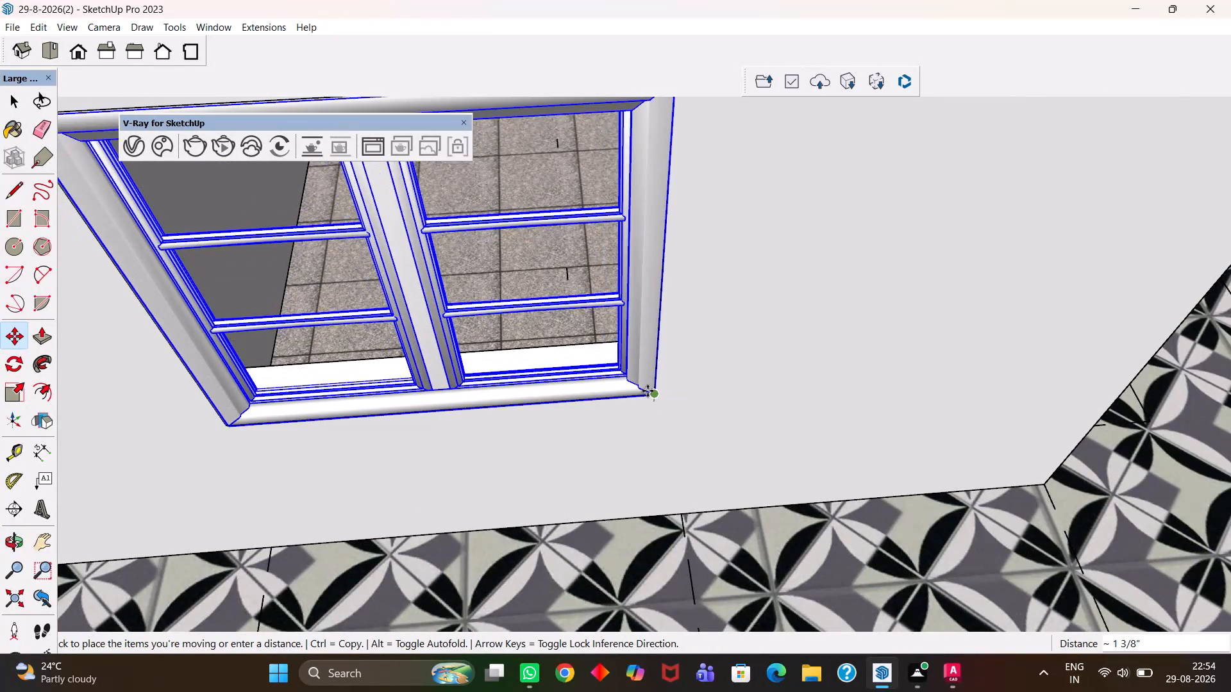
left_click(649, 390)
Examine from several angles how the copied window's frame sits in the brown-tiled room's opening.
scroll(644, 388, "down", 9)
key("h")
scroll(644, 405, "up", 1)
middle_click_drag(644, 405, 506, 334)
scroll(506, 334, "up", 3)
scroll(504, 336, "down", 5)
left_click_drag(551, 393, 595, 421)
scroll(558, 300, "up", 4)
left_click_drag(550, 267, 620, 372)
middle_click_drag(637, 413, 587, 386)
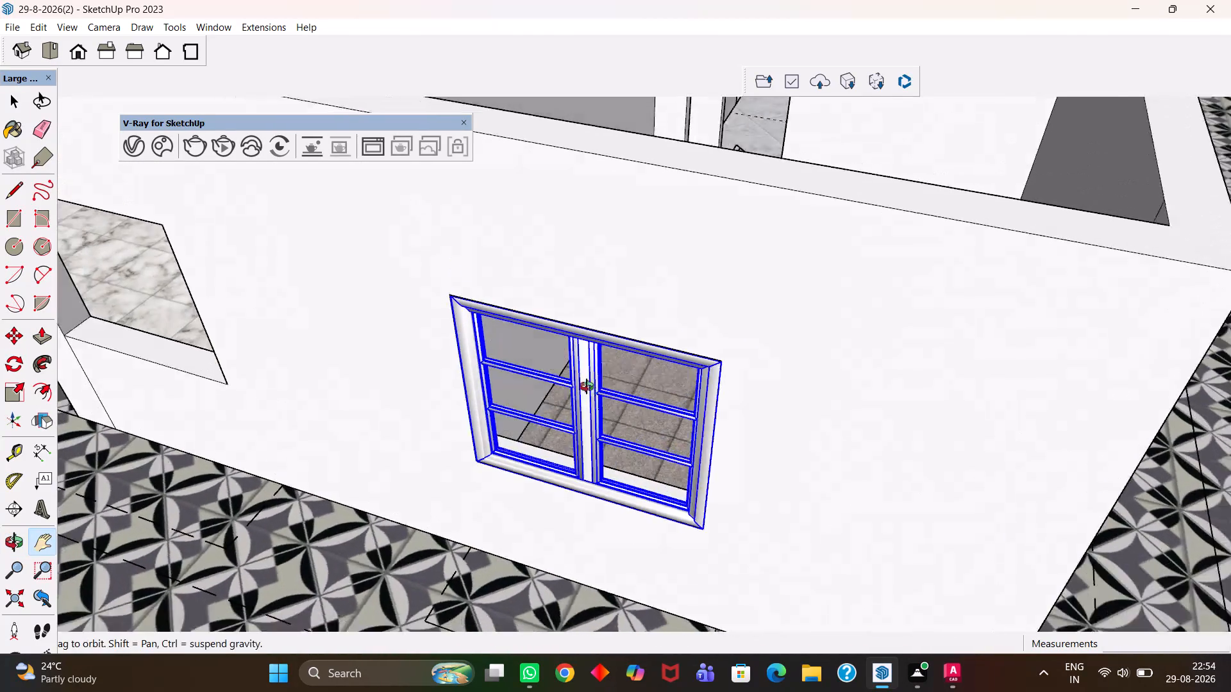
middle_click_drag(587, 386, 630, 388)
scroll(630, 388, "up", 2)
key("h")
scroll(623, 394, "down", 4)
scroll(564, 411, "up", 3)
middle_click_drag(563, 420, 633, 445)
left_click_drag(701, 458, 608, 404)
middle_click_drag(601, 426, 646, 450)
scroll(646, 450, "up", 3)
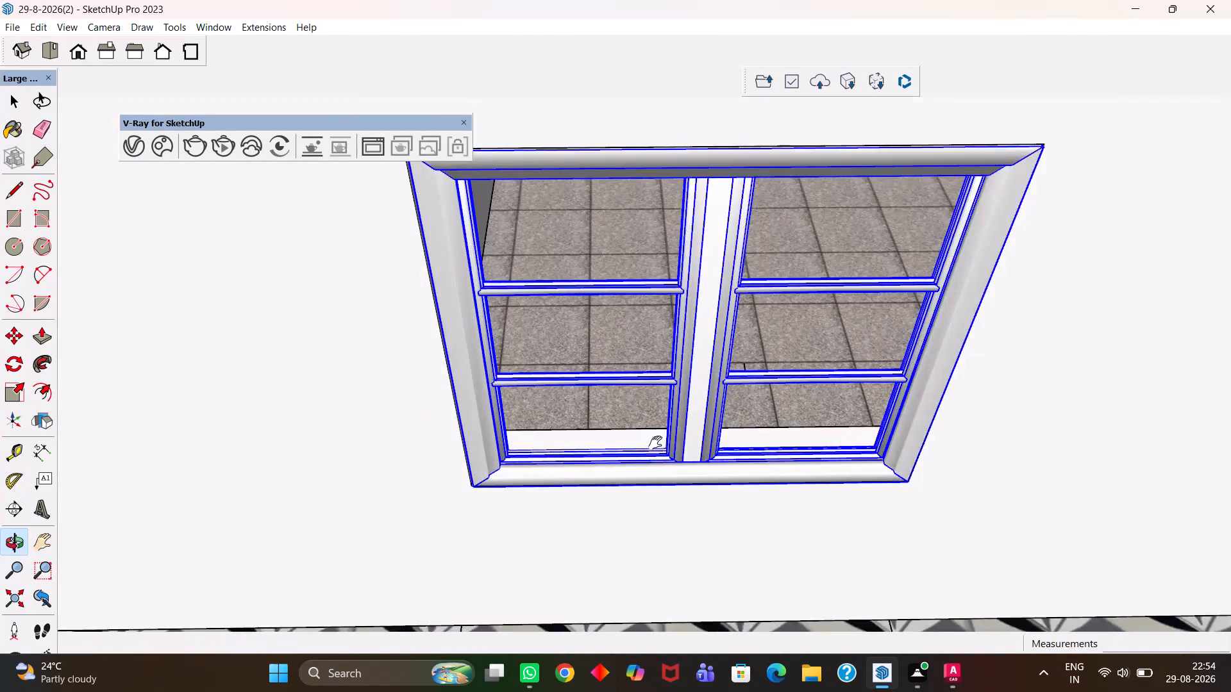
scroll(701, 455, "down", 4)
key("h")
left_click_drag(765, 465, 628, 438)
scroll(734, 472, "up", 2)
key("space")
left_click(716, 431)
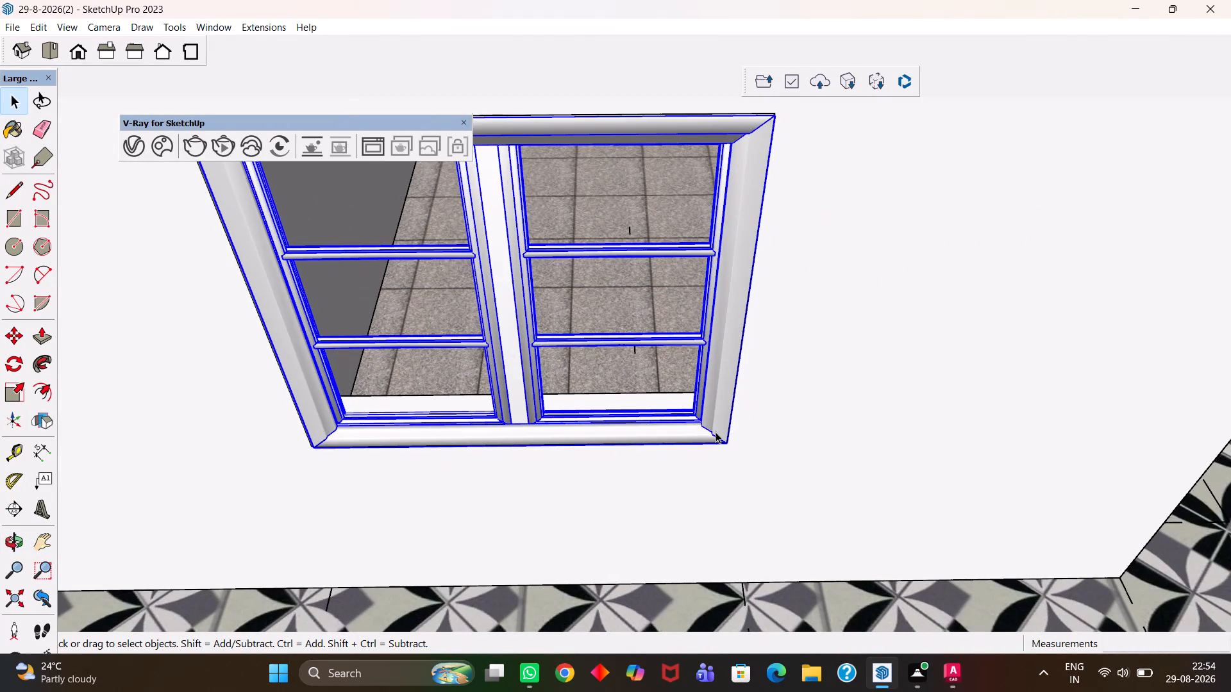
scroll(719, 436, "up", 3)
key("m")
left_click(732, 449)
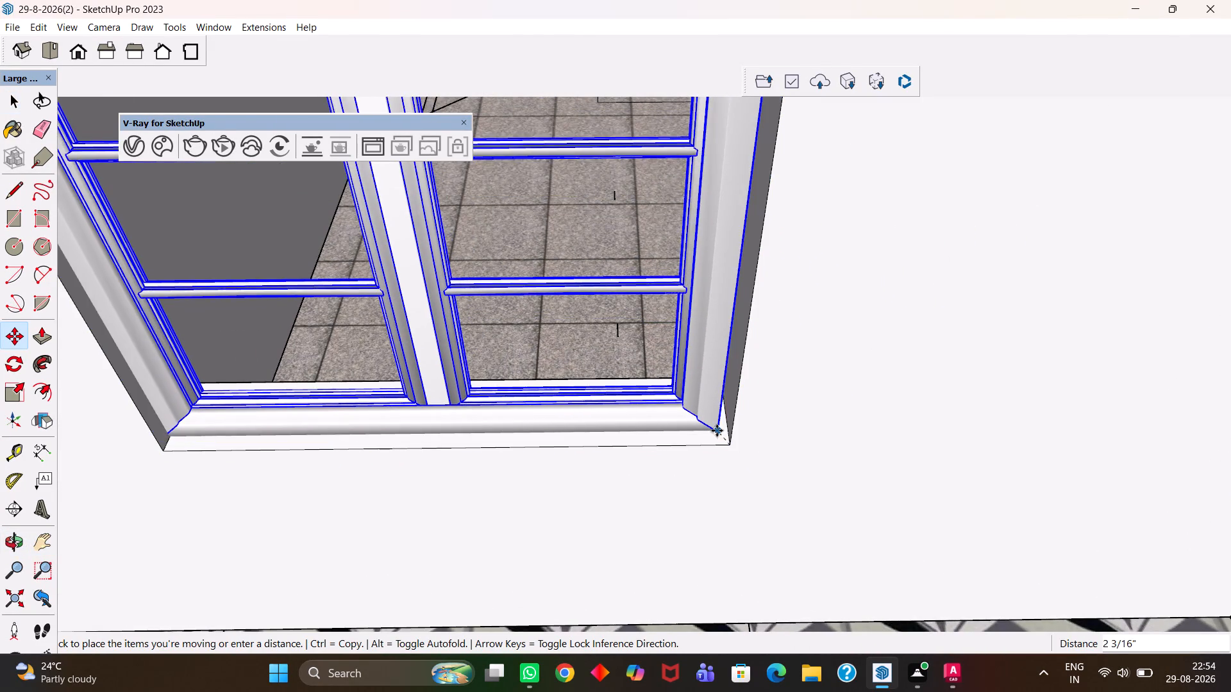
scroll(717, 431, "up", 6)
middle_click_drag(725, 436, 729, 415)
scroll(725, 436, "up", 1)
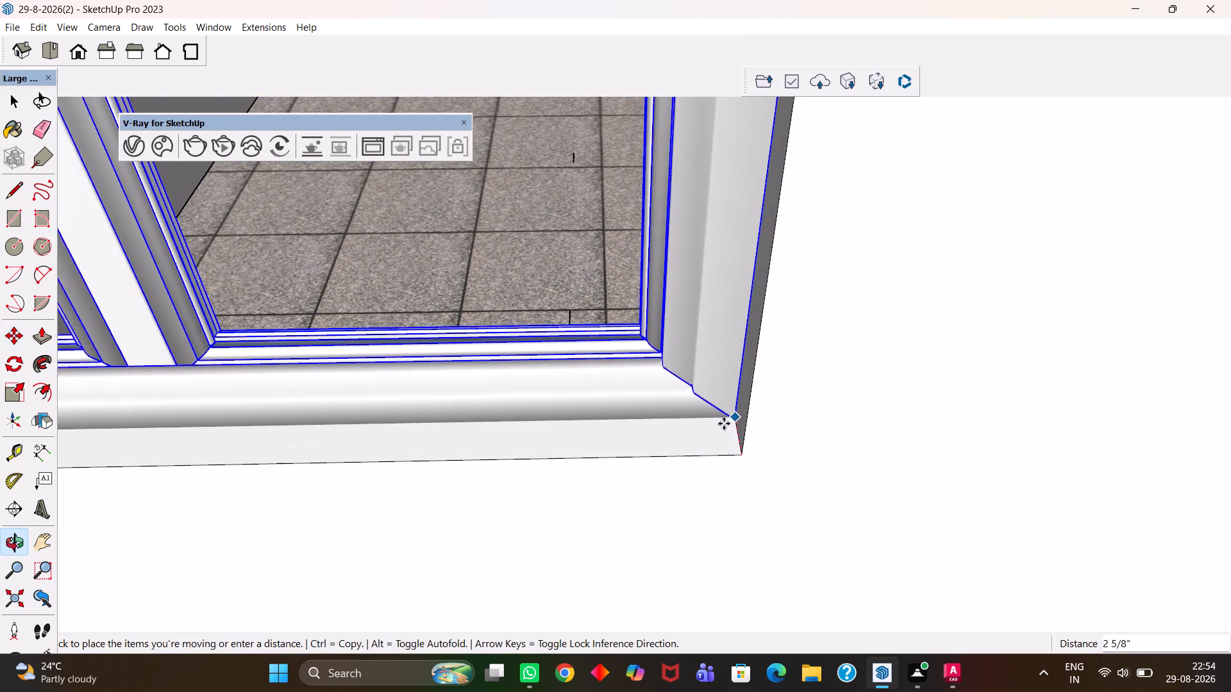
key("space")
Move the copied window 1 3/4" by its lower corner to recess it into the brown-tiled room's opening.
middle_click_drag(729, 447, 748, 474)
scroll(739, 458, "up", 1)
key("m")
scroll(748, 474, "up", 2)
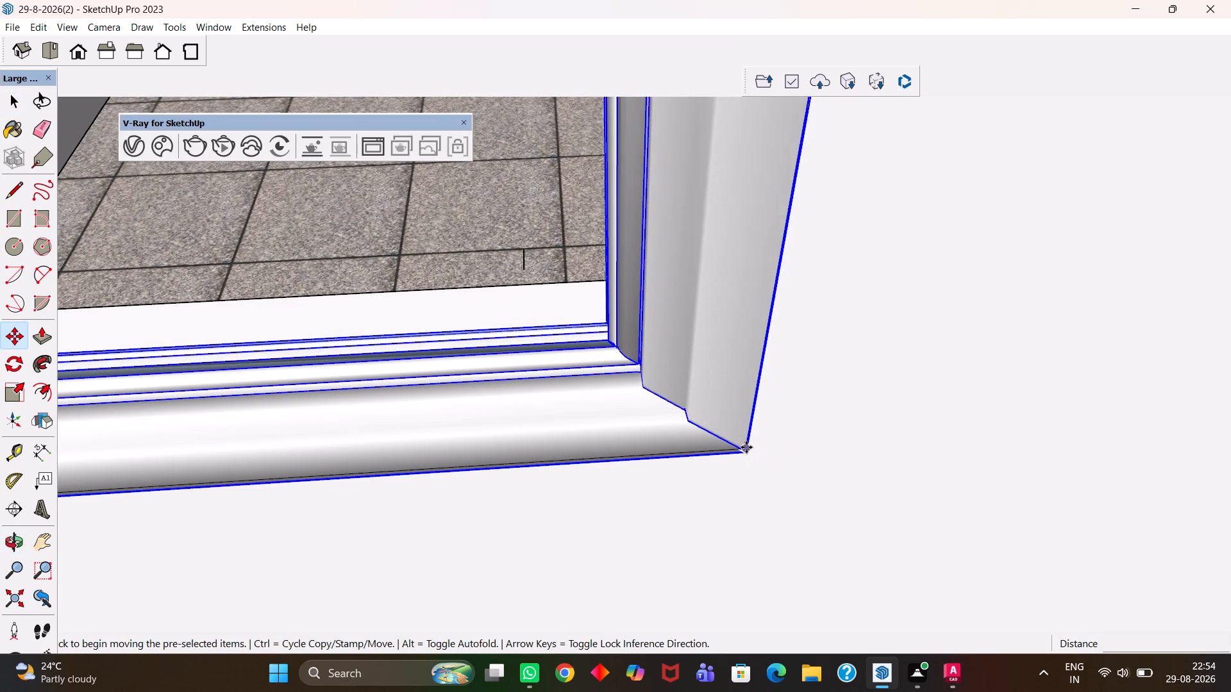
left_click(746, 447)
left_click(732, 411)
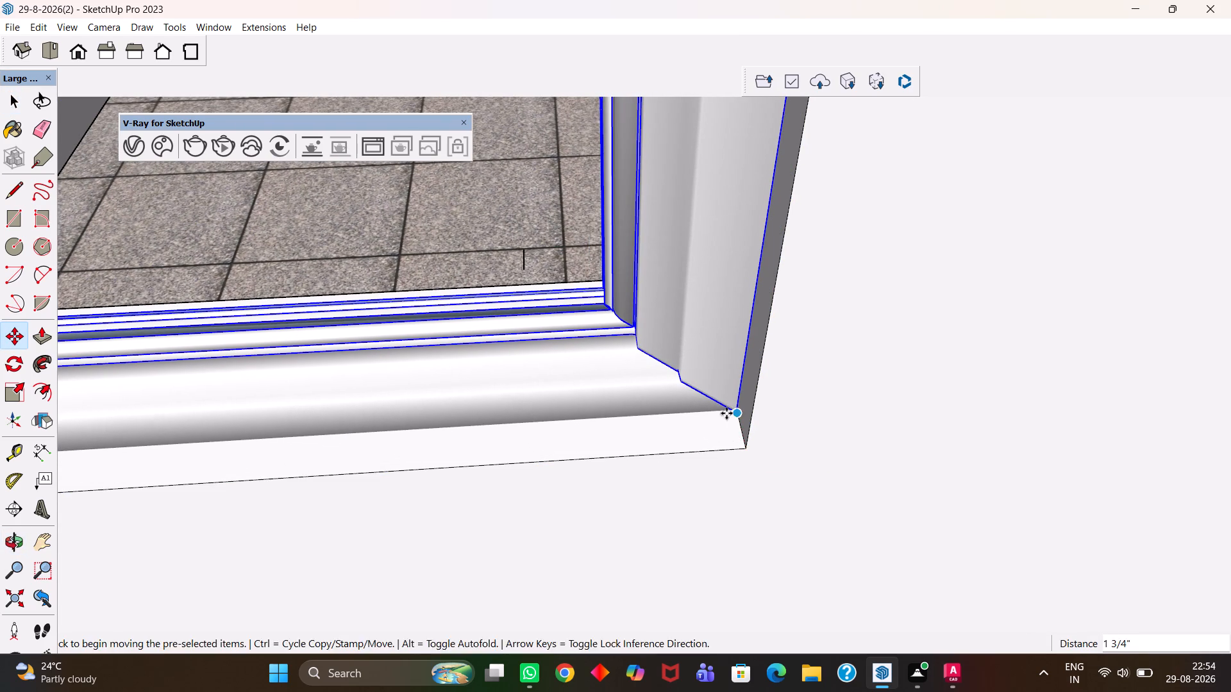
Copy the recessed window along the long wall by its lower corner onto the marble hall's opening beside the doorway.
scroll(721, 419, "down", 20)
scroll(721, 419, "down", 5)
key("h")
middle_click_drag(658, 422, 624, 434)
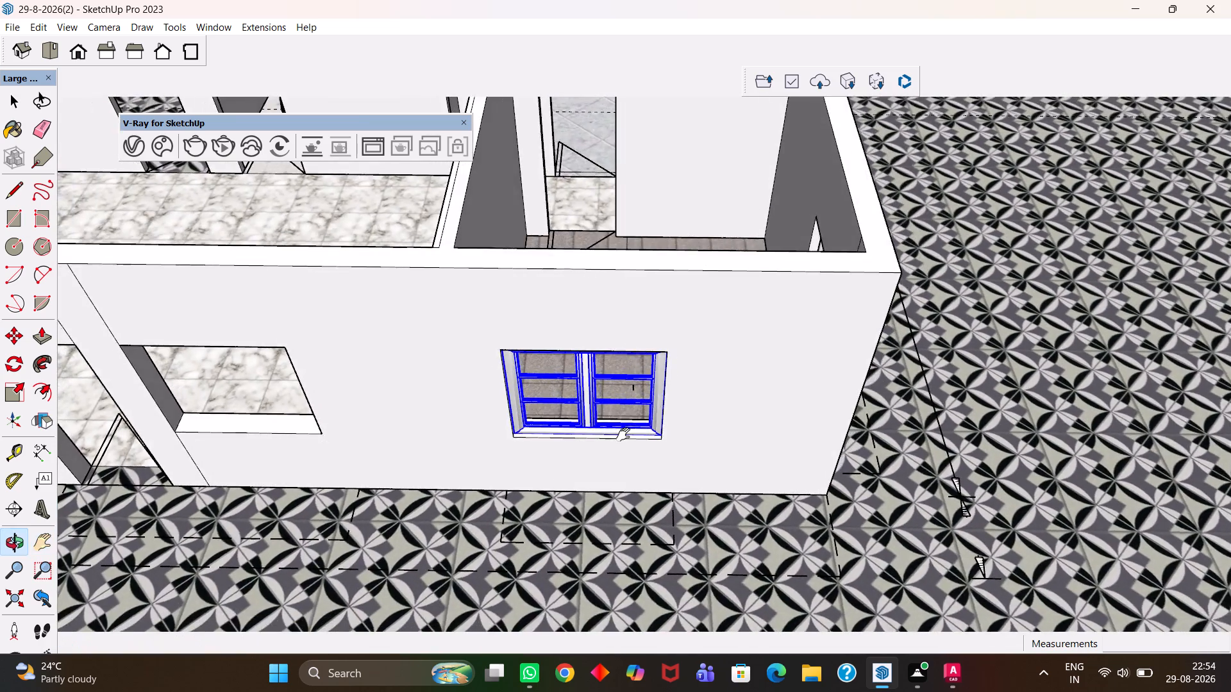
middle_click(623, 434)
scroll(623, 434, "up", 2)
key("m")
left_click(669, 440)
key("h")
scroll(580, 431, "down", 6)
left_click_drag(410, 418, 590, 429)
scroll(481, 420, "up", 6)
middle_click_drag(524, 432, 530, 438)
key("Escape")
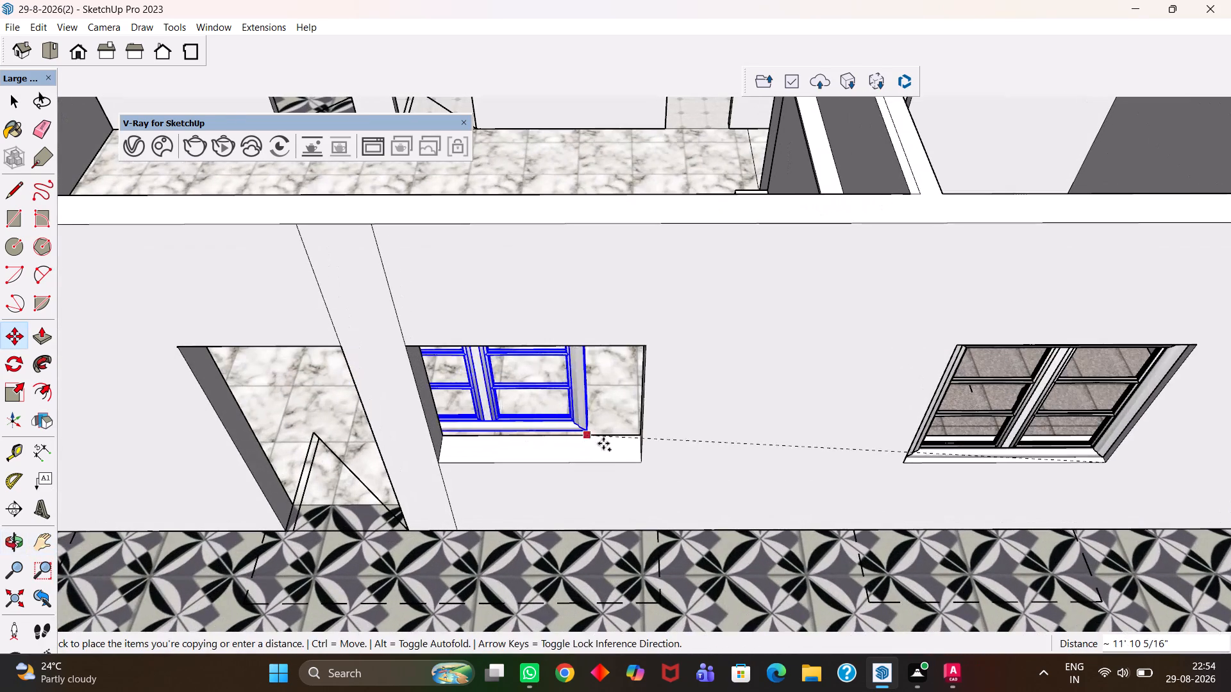
left_click(635, 461)
Copy the marble hall's window about 14' 8 7/8" by its lower corner onto the opening beyond the doorway, near the house corner.
scroll(563, 437, "down", 5)
scroll(542, 453, "up", 1)
middle_click_drag(542, 453, 527, 415)
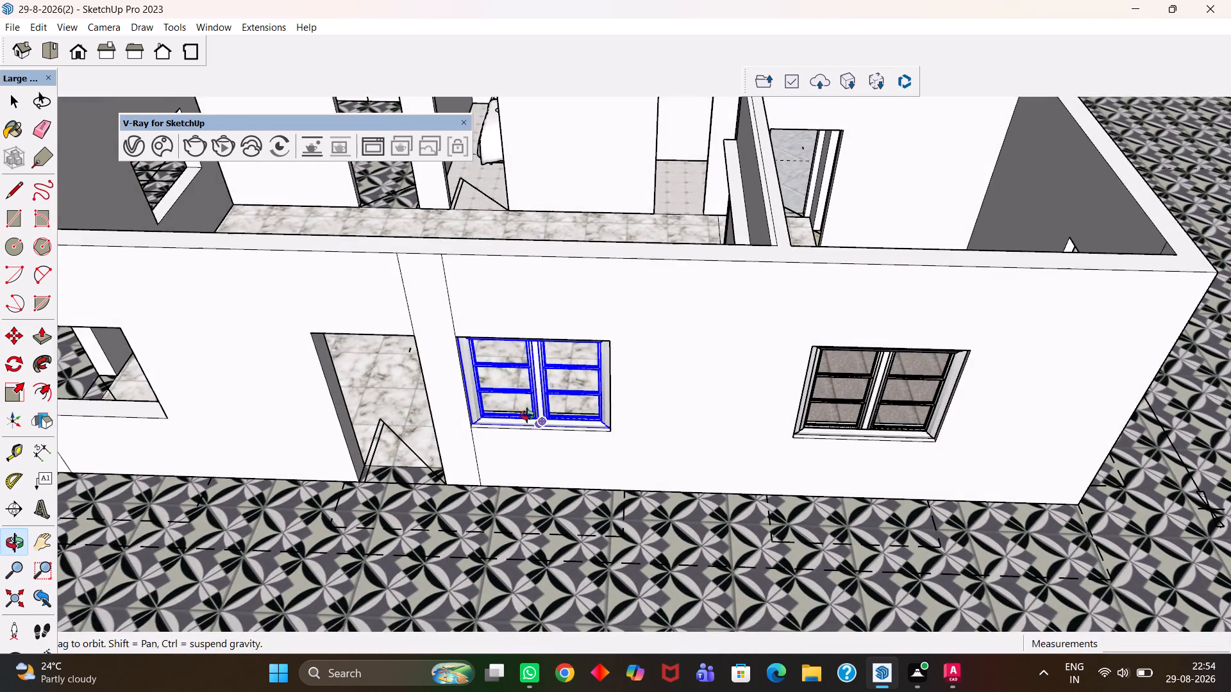
middle_click_drag(527, 415, 532, 422)
scroll(536, 431, "up", 1)
key("h")
scroll(536, 431, "down", 4)
left_click_drag(530, 441, 584, 456)
key("m")
scroll(615, 457, "up", 3)
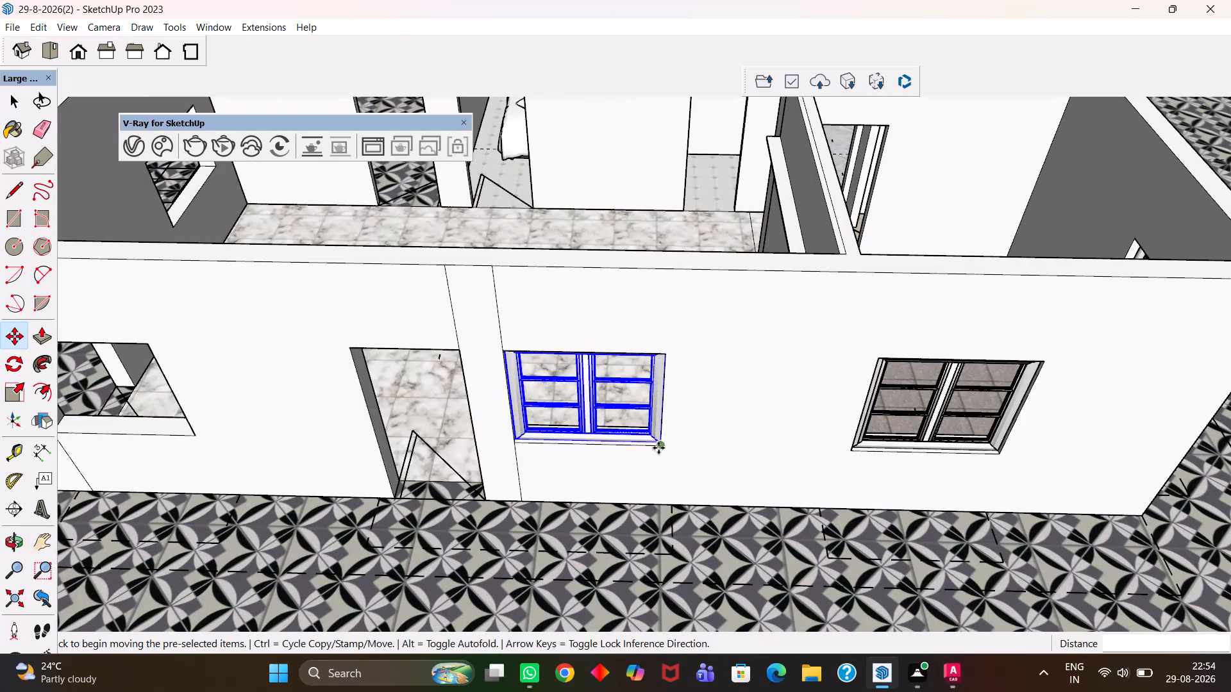
left_click(667, 445)
key("h")
scroll(598, 443, "down", 6)
left_click_drag(476, 442, 673, 480)
scroll(510, 469, "up", 3)
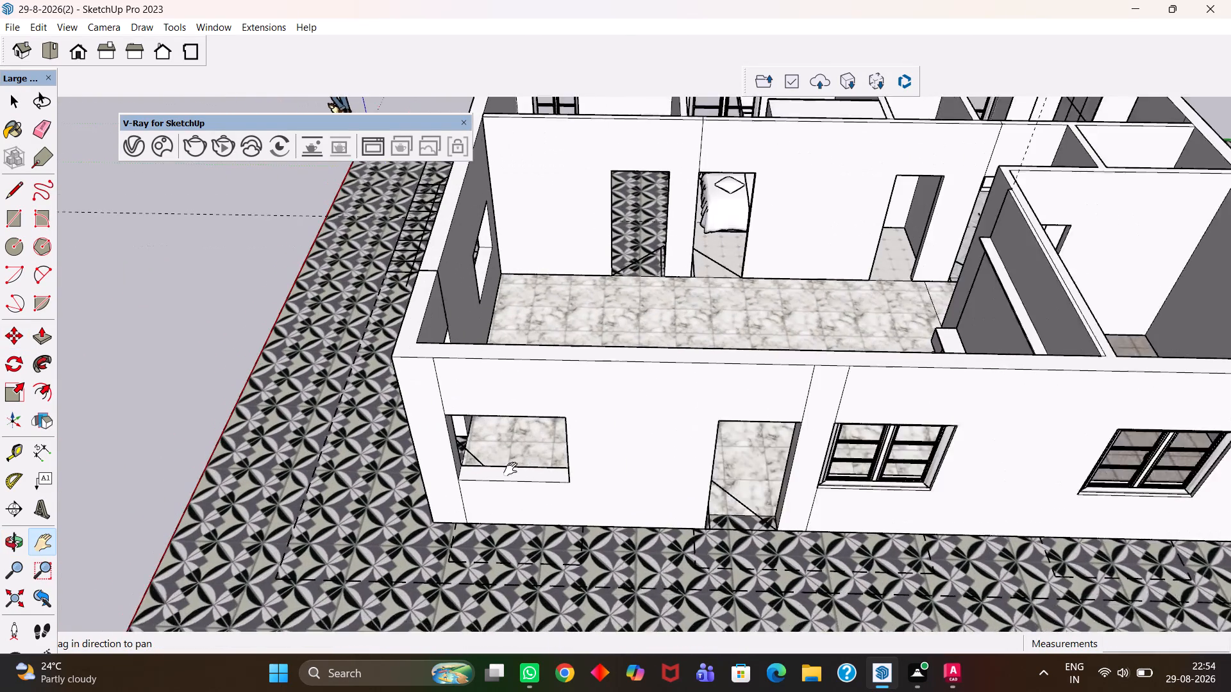
middle_click_drag(514, 470, 520, 472)
scroll(520, 472, "up", 2)
key("Escape")
left_click(592, 486)
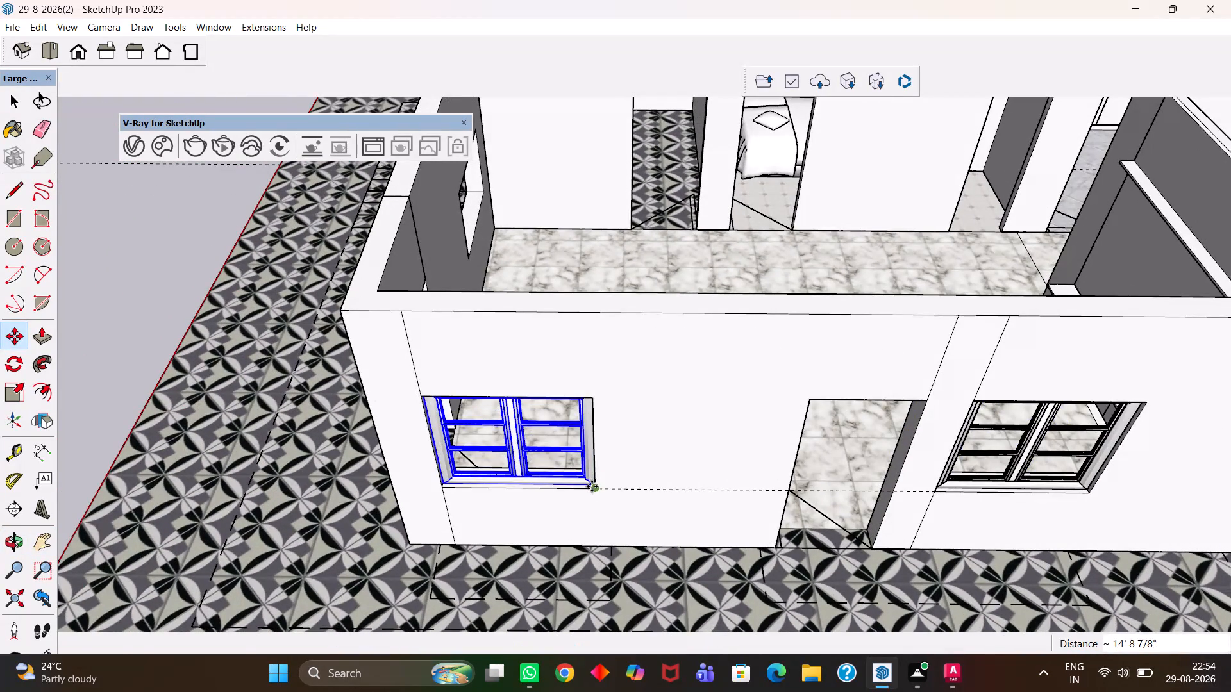
Copy the brown-tiled room's side wall window about 37' 11 1/2" by its lower corner to the marble hall's low opening in the opposite end wall.
scroll(590, 486, "down", 6)
key("h")
middle_click_drag(508, 462, 728, 481)
scroll(523, 474, "up", 1)
middle_click_drag(587, 477, 709, 517)
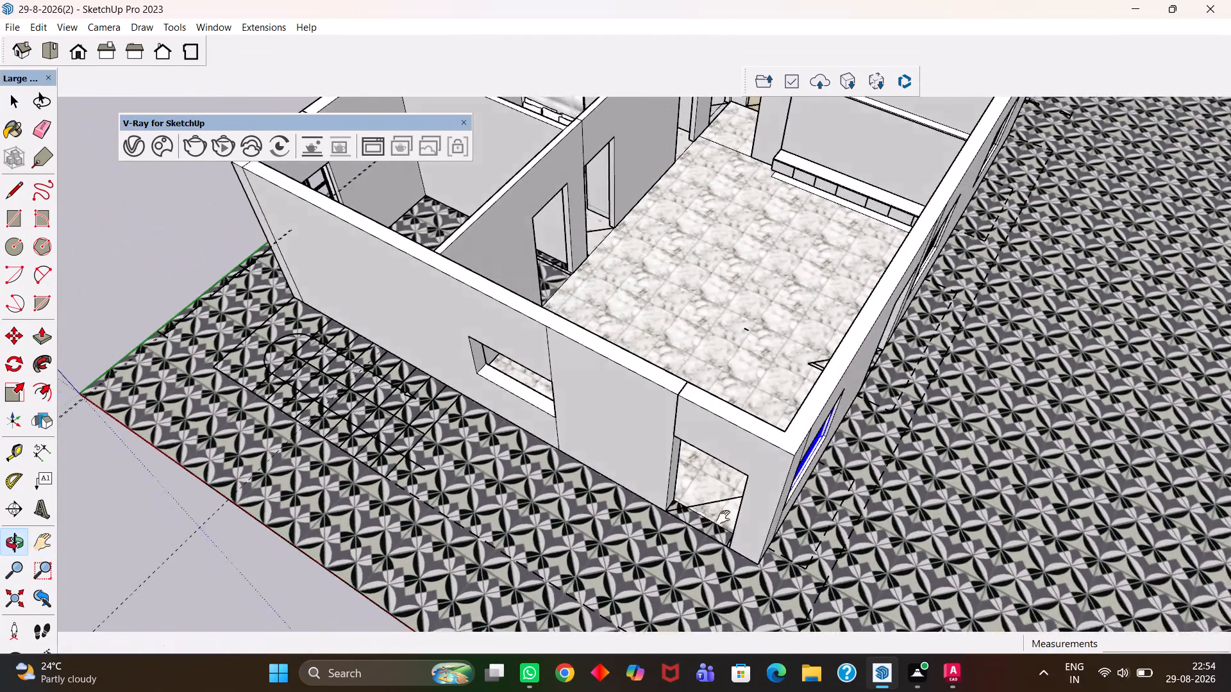
middle_click_drag(733, 517, 789, 503)
scroll(733, 517, "up", 1)
key("h")
scroll(645, 457, "down", 5)
scroll(589, 436, "up", 1)
middle_click_drag(555, 424, 737, 457)
left_click_drag(588, 300, 600, 427)
scroll(601, 396, "down", 4)
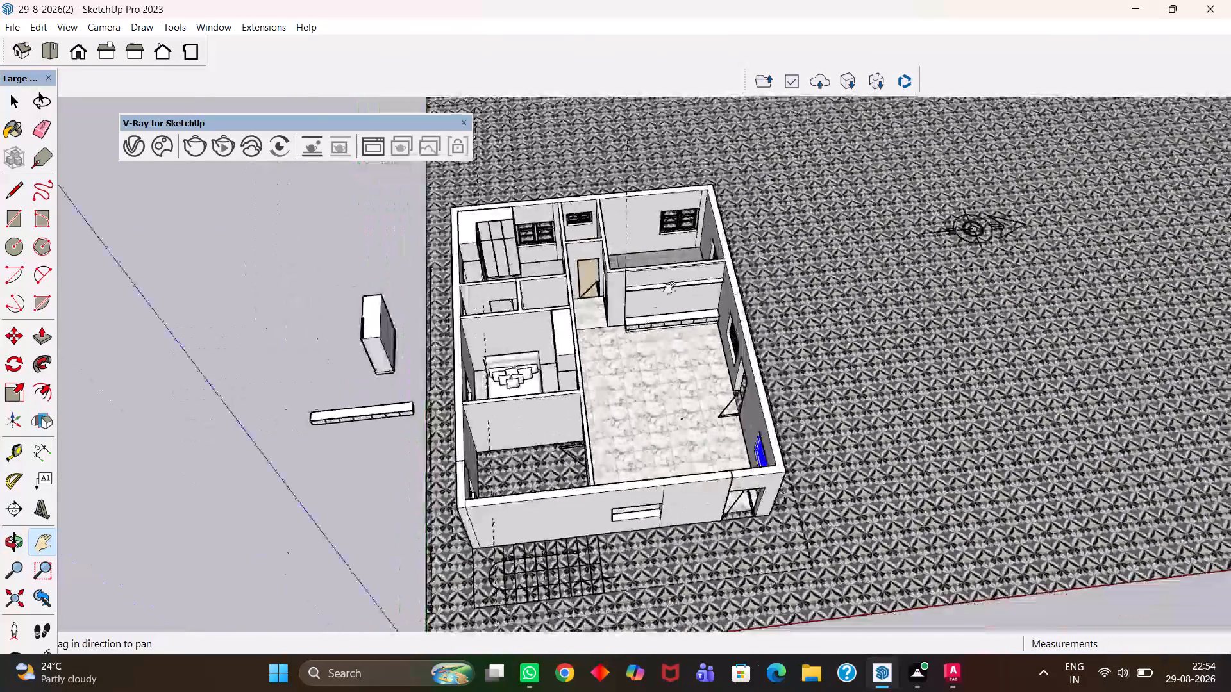
scroll(687, 259, "up", 4)
key("space")
left_click(672, 204)
scroll(672, 204, "up", 3)
key("m")
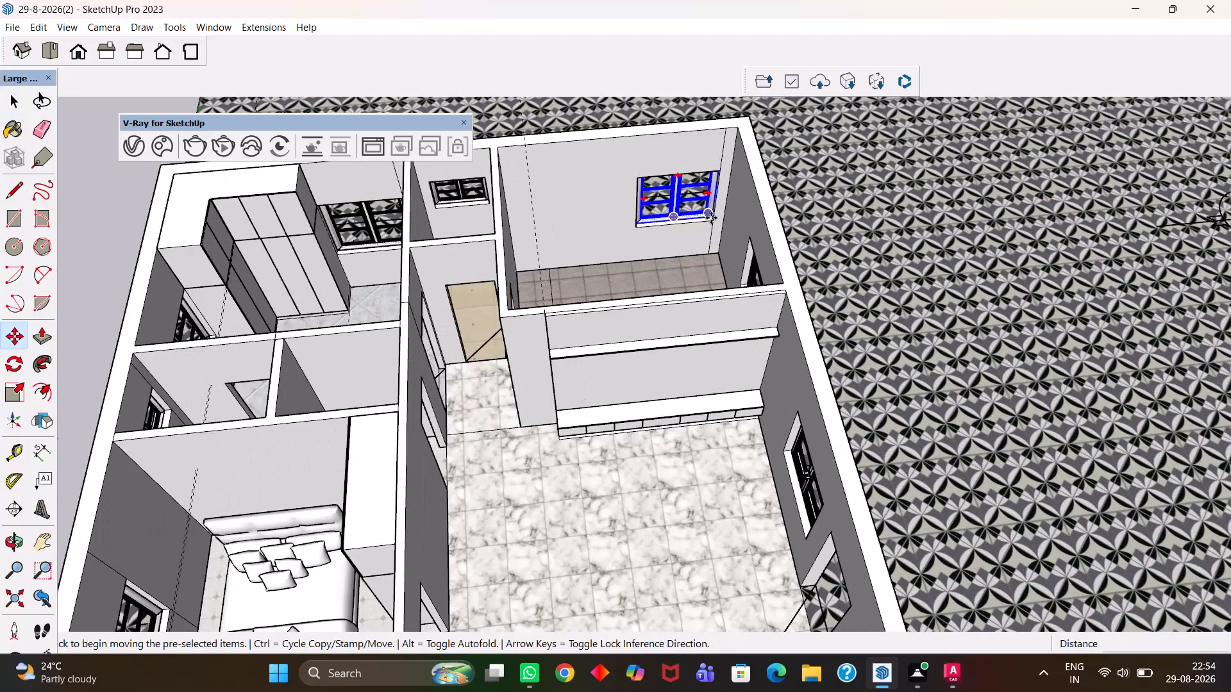
left_click(711, 218)
key("h")
scroll(590, 246, "down", 5)
left_click_drag(584, 416, 583, 249)
scroll(561, 432, "up", 2)
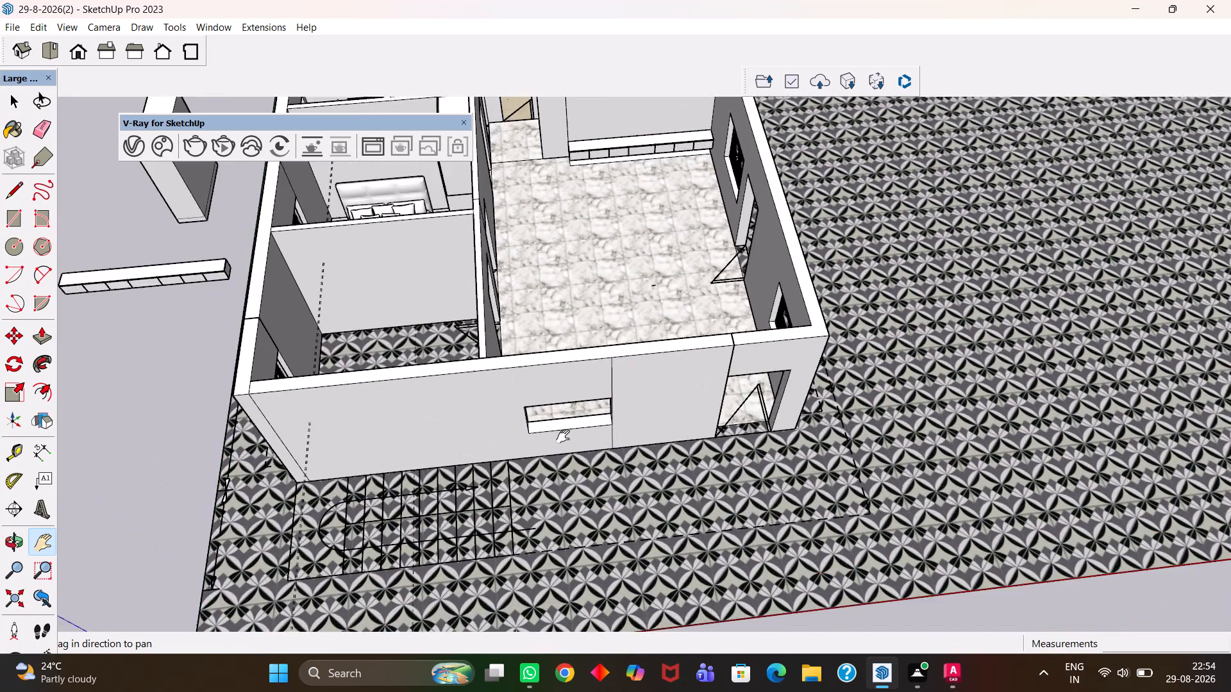
scroll(563, 436, "up", 7)
middle_click_drag(581, 438, 582, 416)
scroll(580, 421, "up", 2)
key("Escape")
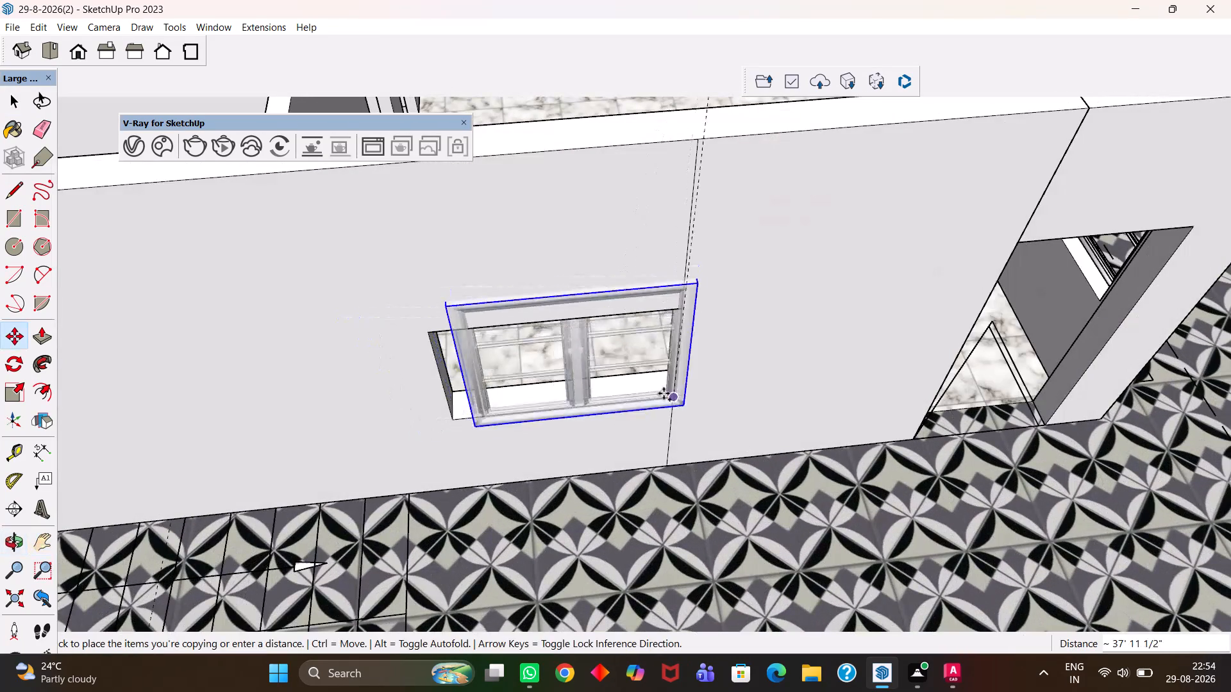
left_click(664, 388)
Move the copied window about 2 3/8" by its lower corner to fit the corner of the marble hall's end wall opening.
scroll(661, 395, "up", 4)
left_click(674, 393)
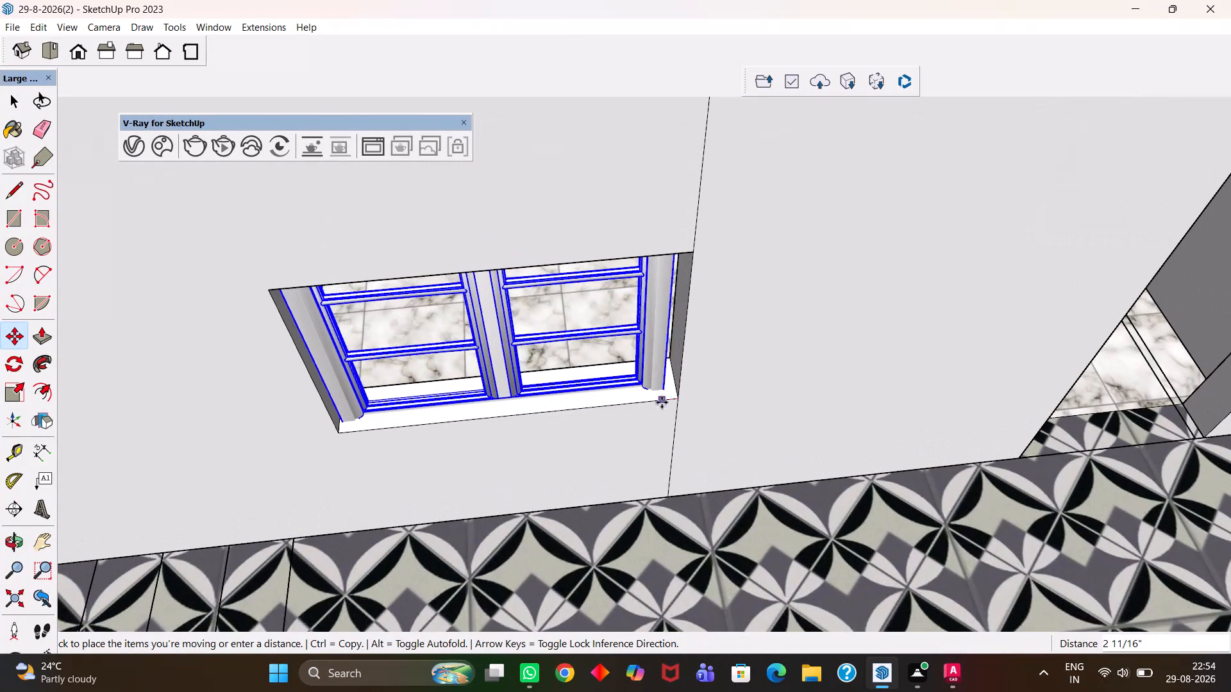
left_click(667, 392)
scroll(667, 402, "up", 3)
left_click(668, 397)
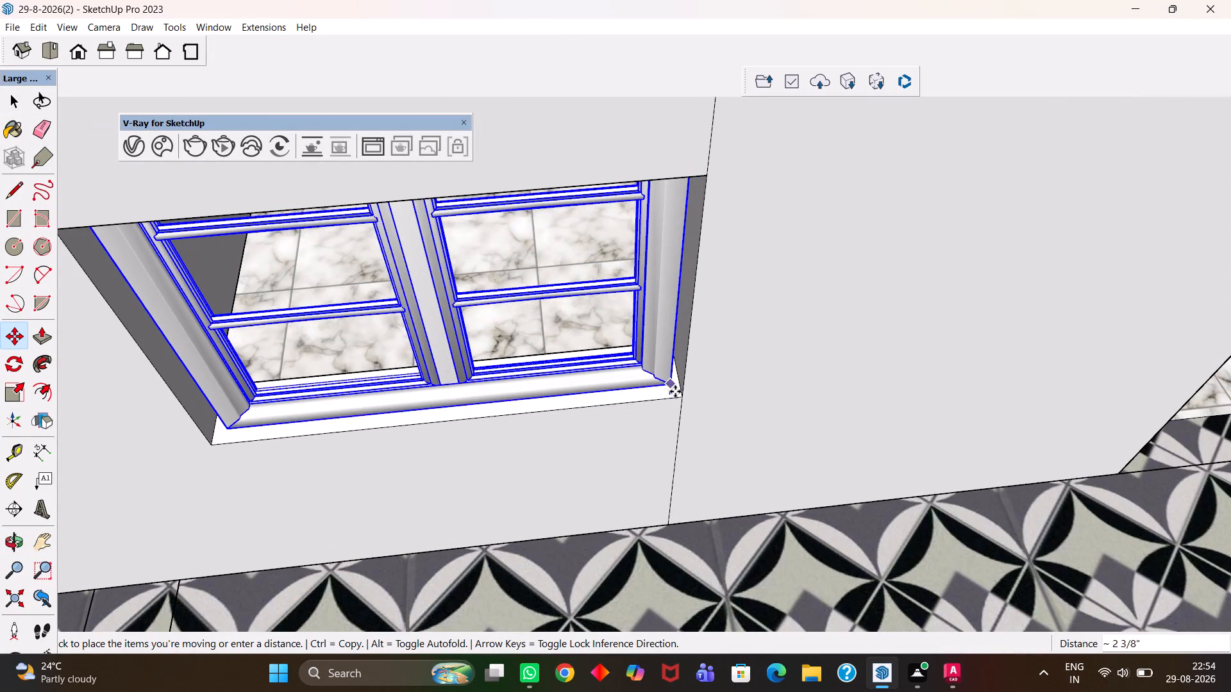
left_click(678, 397)
Scale the end wall window down in height to the opening's head and widen it by about 1.05 to the opening's far side.
scroll(657, 412, "down", 9)
key("h")
left_click_drag(564, 338, 590, 384)
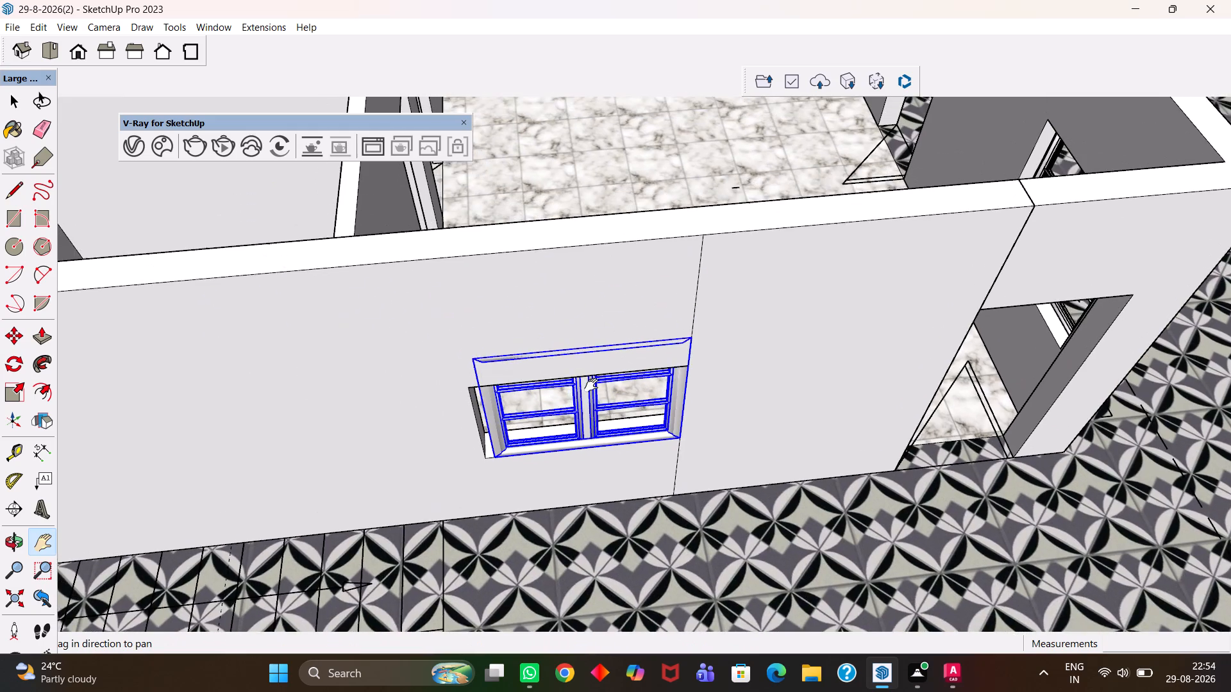
middle_click_drag(570, 402, 585, 392)
scroll(585, 393, "up", 2)
key("s")
left_click(591, 317)
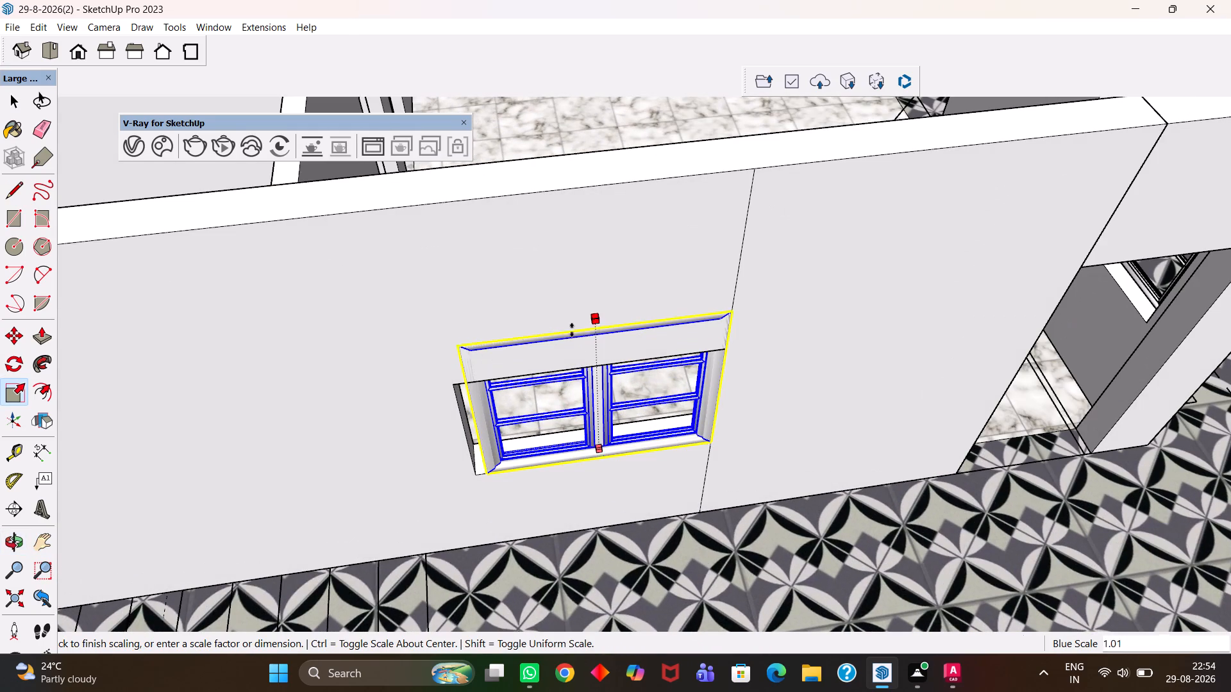
left_click(514, 377)
scroll(469, 416, "up", 3)
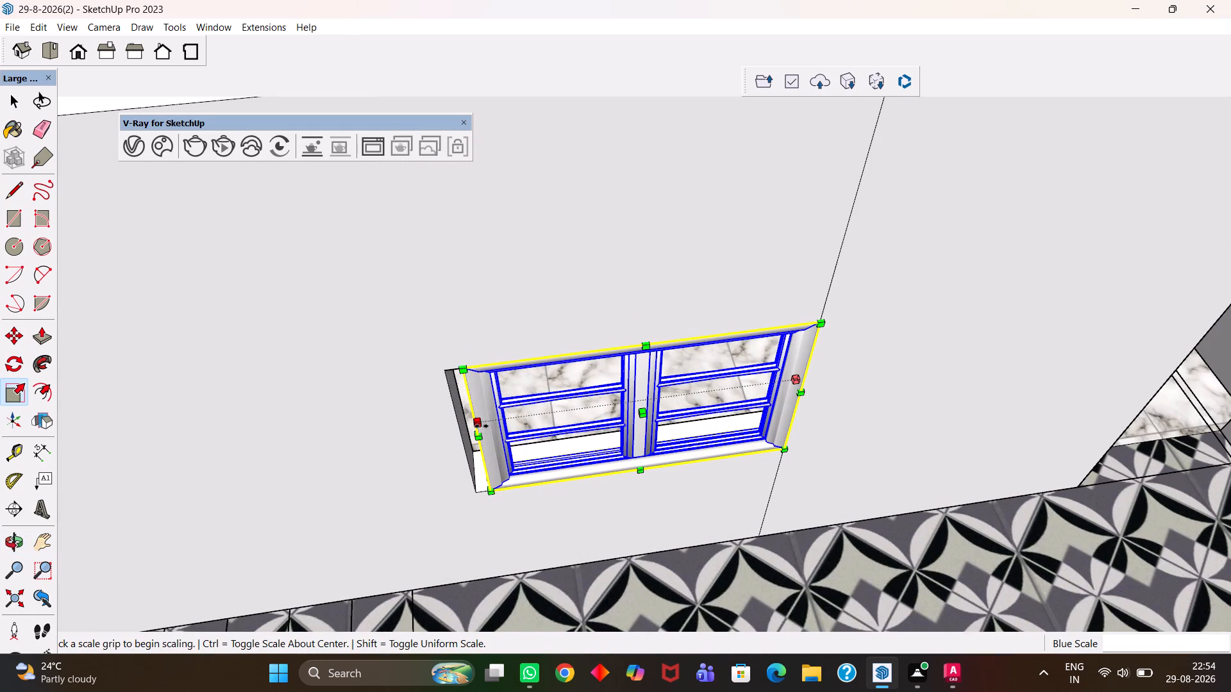
left_click(479, 425)
left_click(458, 411)
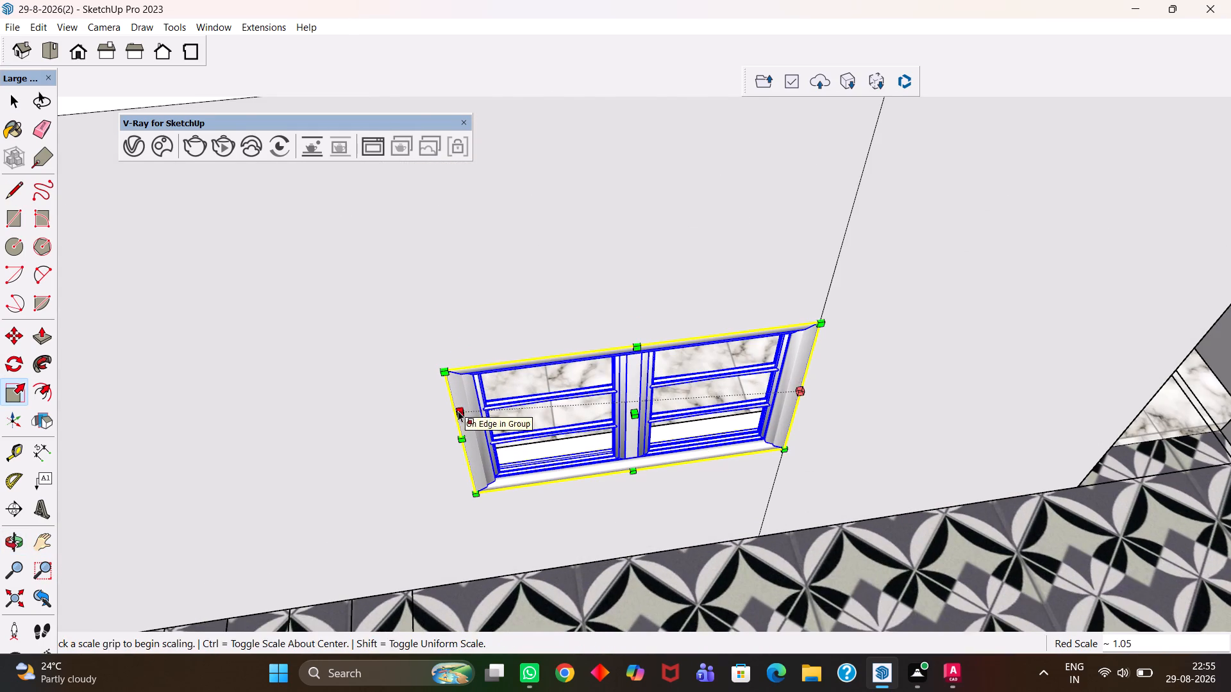
Examine the house from outside and above, checking the window openings of each room and the interior doorways.
scroll(458, 411, "down", 10)
key("h")
scroll(616, 420, "up", 1)
middle_click_drag(616, 420, 532, 423)
scroll(532, 423, "up", 2)
key("h")
scroll(530, 420, "down", 7)
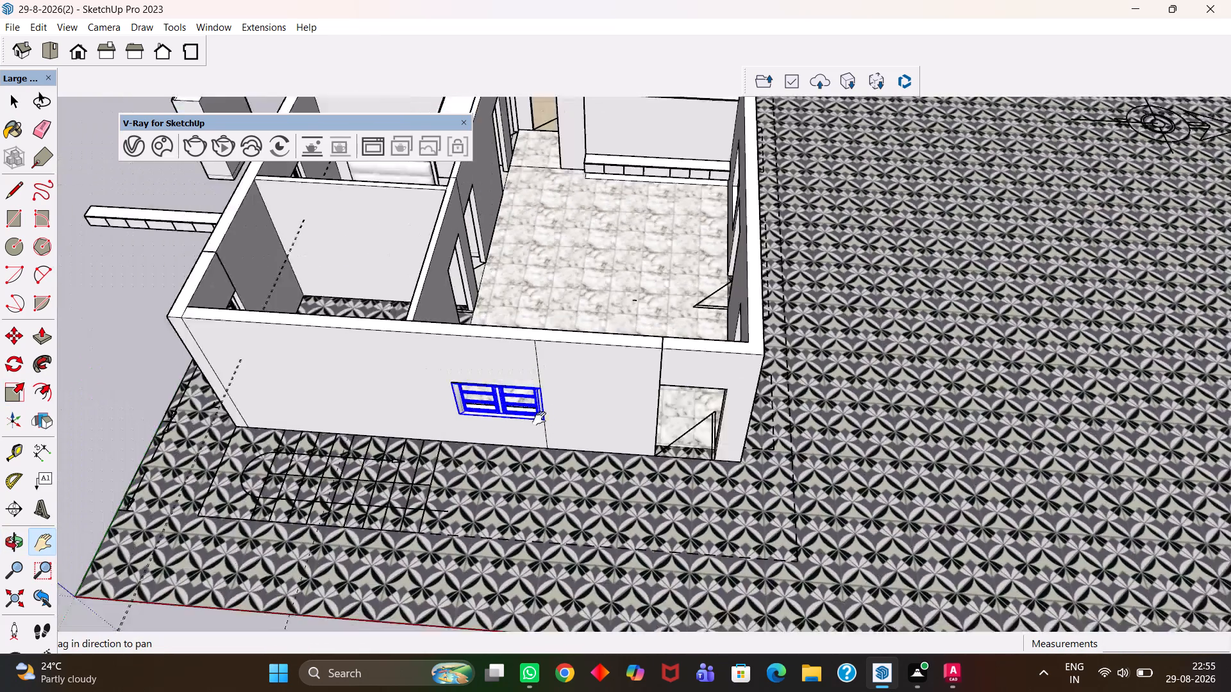
scroll(539, 418, "down", 2)
scroll(649, 418, "up", 4)
middle_click_drag(651, 418, 581, 387)
scroll(535, 422, "down", 8)
middle_click_drag(678, 368, 419, 362)
scroll(427, 363, "up", 1)
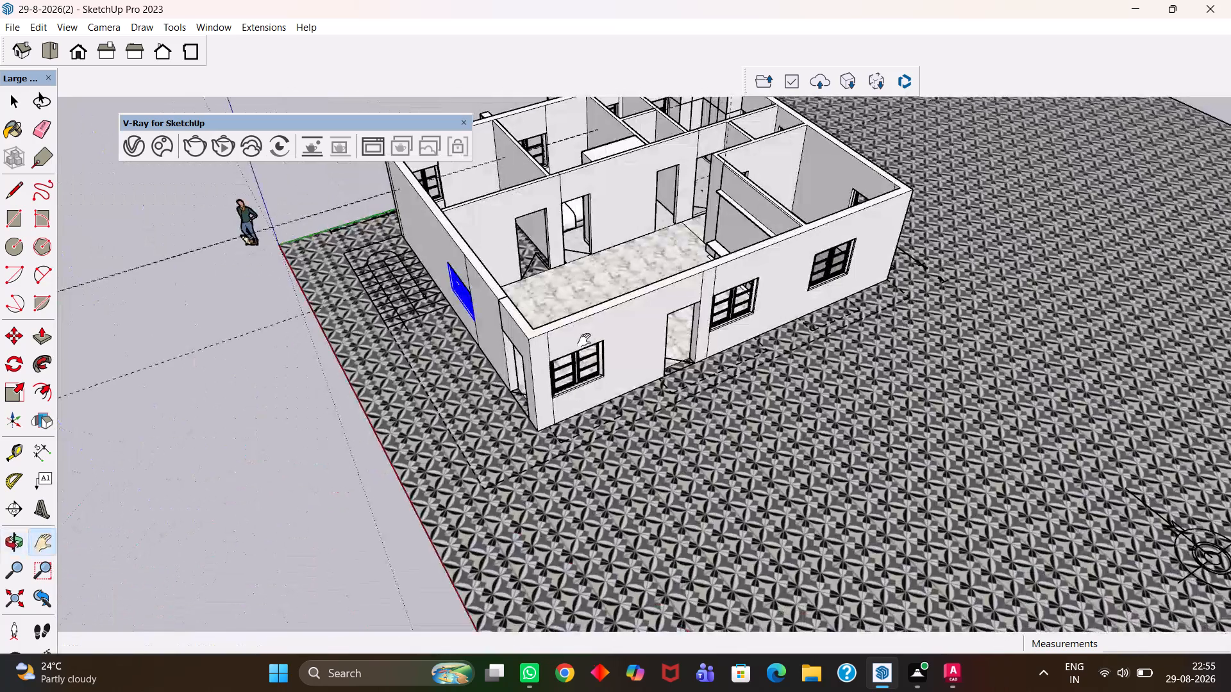
scroll(584, 340, "up", 1)
scroll(584, 340, "down", 6)
left_click_drag(568, 289, 578, 443)
scroll(597, 404, "up", 8)
middle_click_drag(638, 452, 511, 483)
scroll(564, 477, "up", 1)
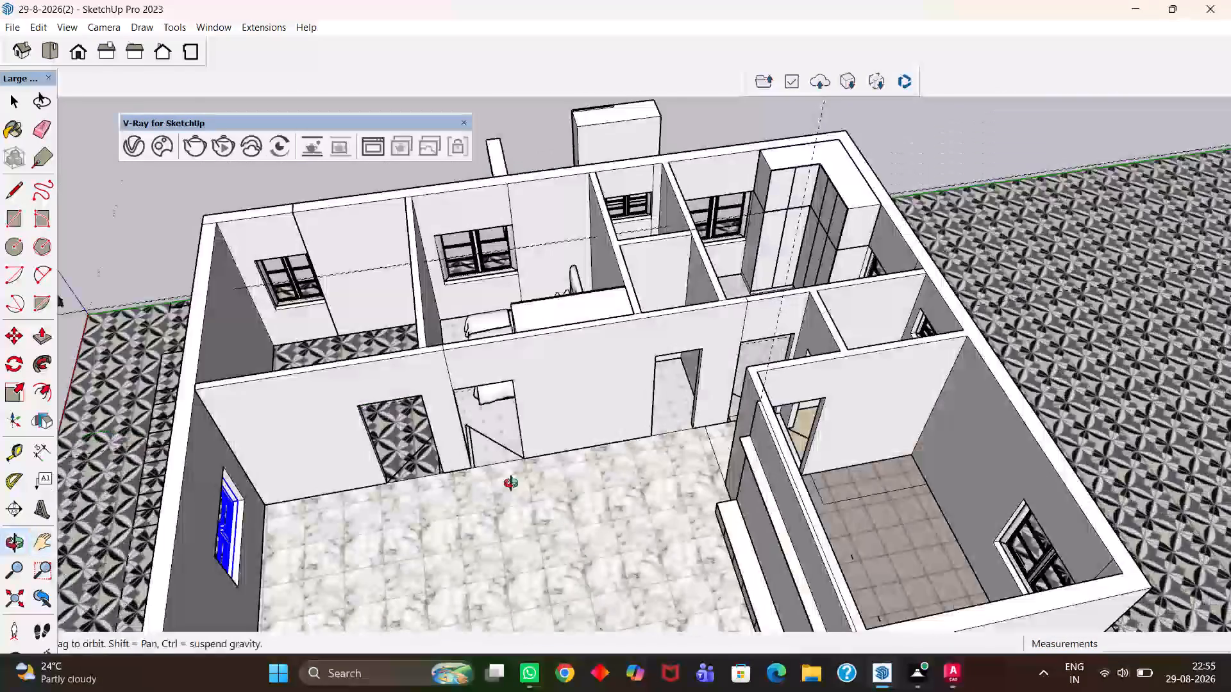
middle_click_drag(511, 483, 491, 483)
scroll(479, 485, "up", 1)
scroll(476, 484, "down", 5)
left_click_drag(478, 377, 502, 442)
middle_click_drag(459, 409, 442, 482)
scroll(446, 481, "up", 7)
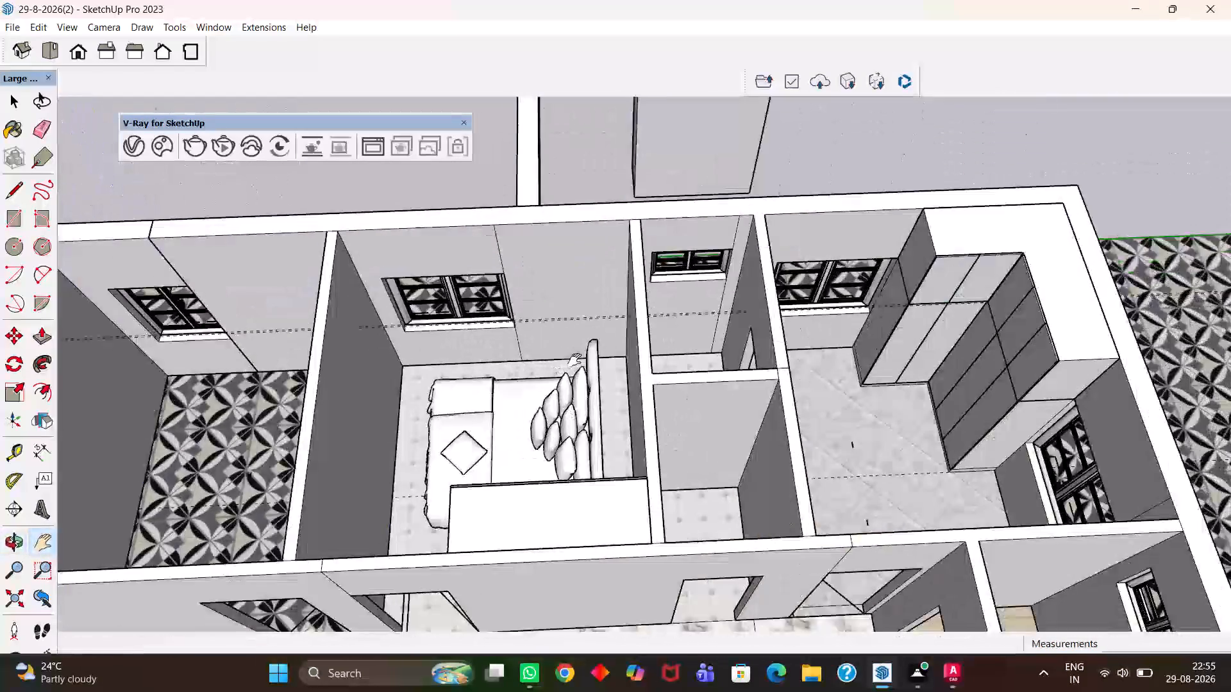
scroll(574, 360, "up", 1)
scroll(488, 384, "up", 1)
middle_click_drag(488, 383, 480, 333)
middle_click(480, 334)
scroll(514, 336, "up", 1)
left_click_drag(730, 336, 366, 343)
scroll(367, 342, "down", 5)
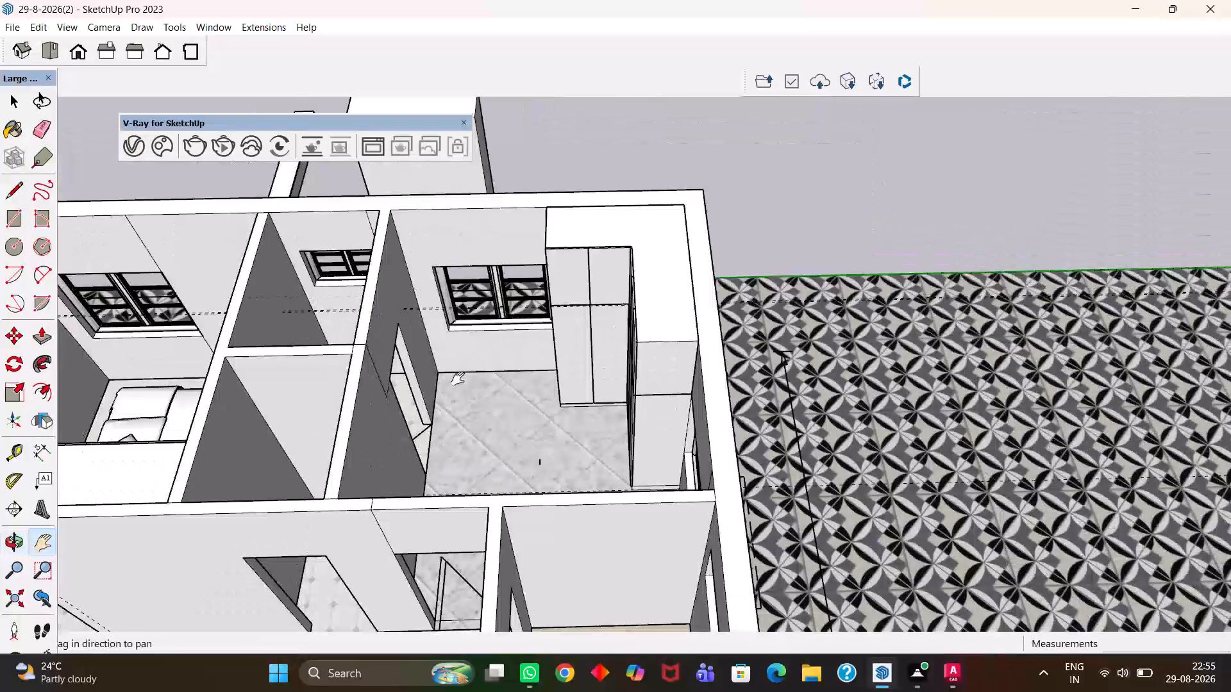
middle_click_drag(458, 379, 764, 400)
scroll(488, 397, "up", 1)
scroll(719, 410, "down", 4)
scroll(737, 371, "up", 4)
middle_click_drag(769, 393, 651, 313)
scroll(756, 361, "up", 1)
scroll(607, 337, "up", 1)
key("h")
scroll(608, 343, "down", 5)
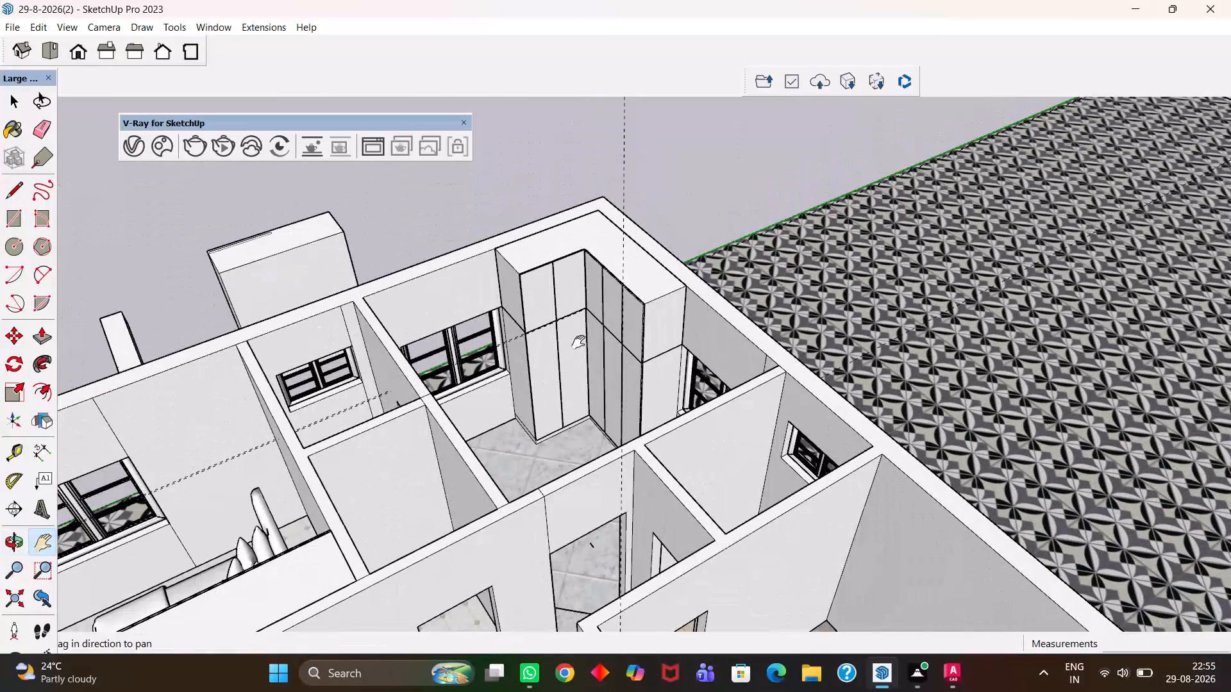
scroll(569, 418, "down", 4)
scroll(582, 432, "up", 4)
middle_click_drag(618, 453, 530, 513)
scroll(544, 505, "up", 2)
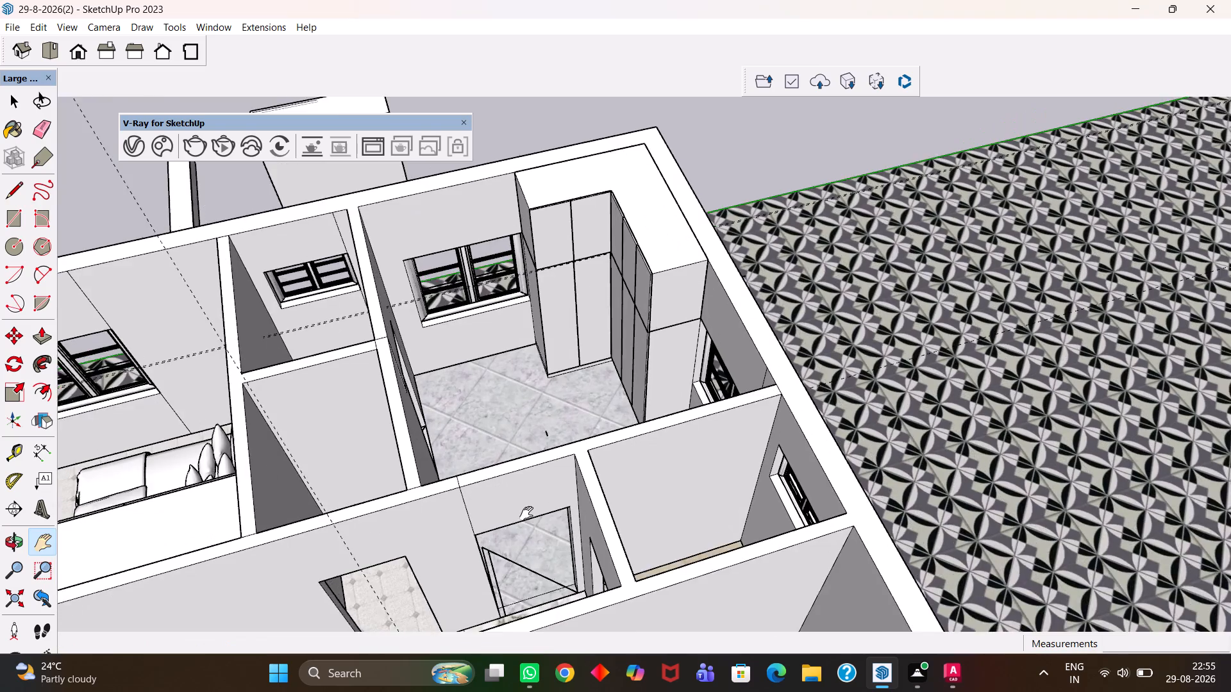
left_click_drag(462, 474, 623, 356)
scroll(623, 357, "down", 5)
middle_click_drag(695, 392, 586, 441)
scroll(586, 441, "up", 5)
scroll(577, 441, "down", 6)
left_click_drag(363, 421, 524, 411)
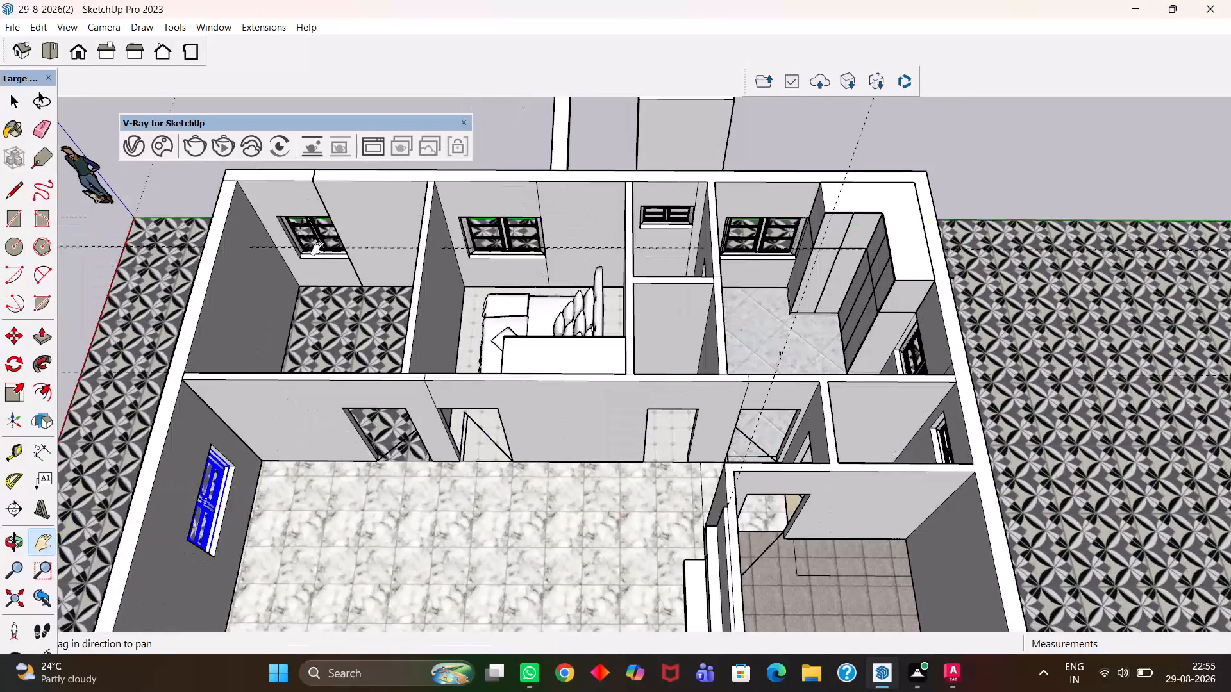
Search the Chaos Cosmos library for "door".
left_click(169, 149)
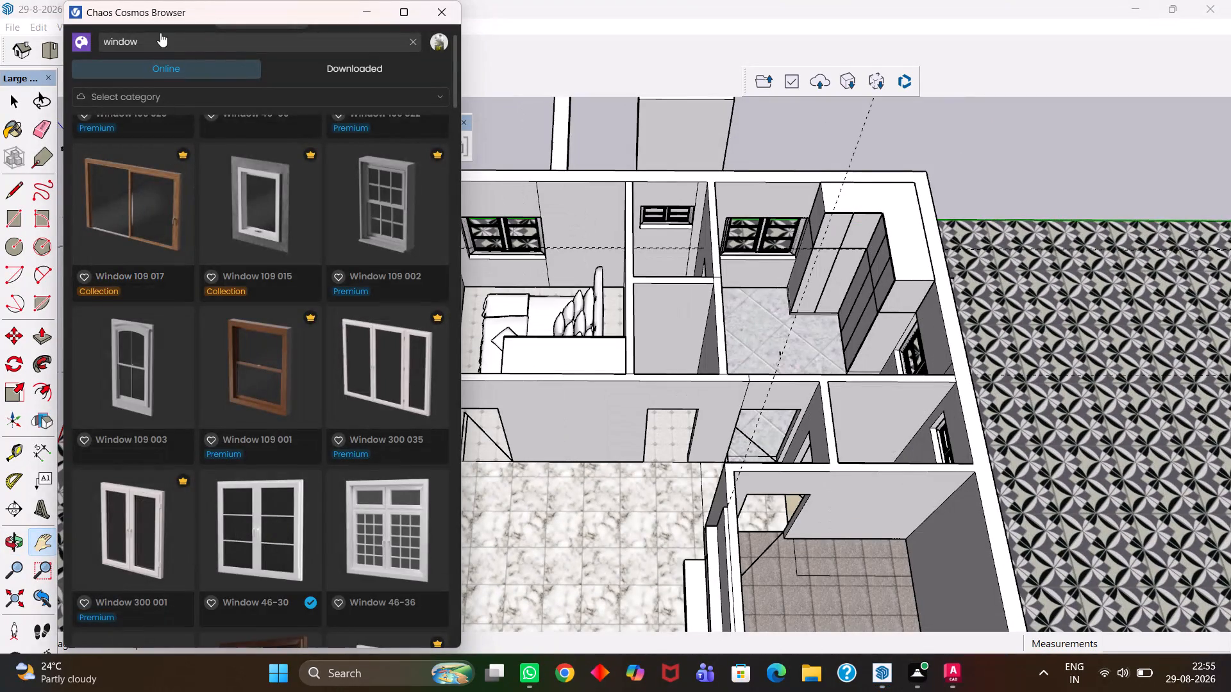
left_click_drag(160, 36, 104, 40)
type("door")
key("Return")
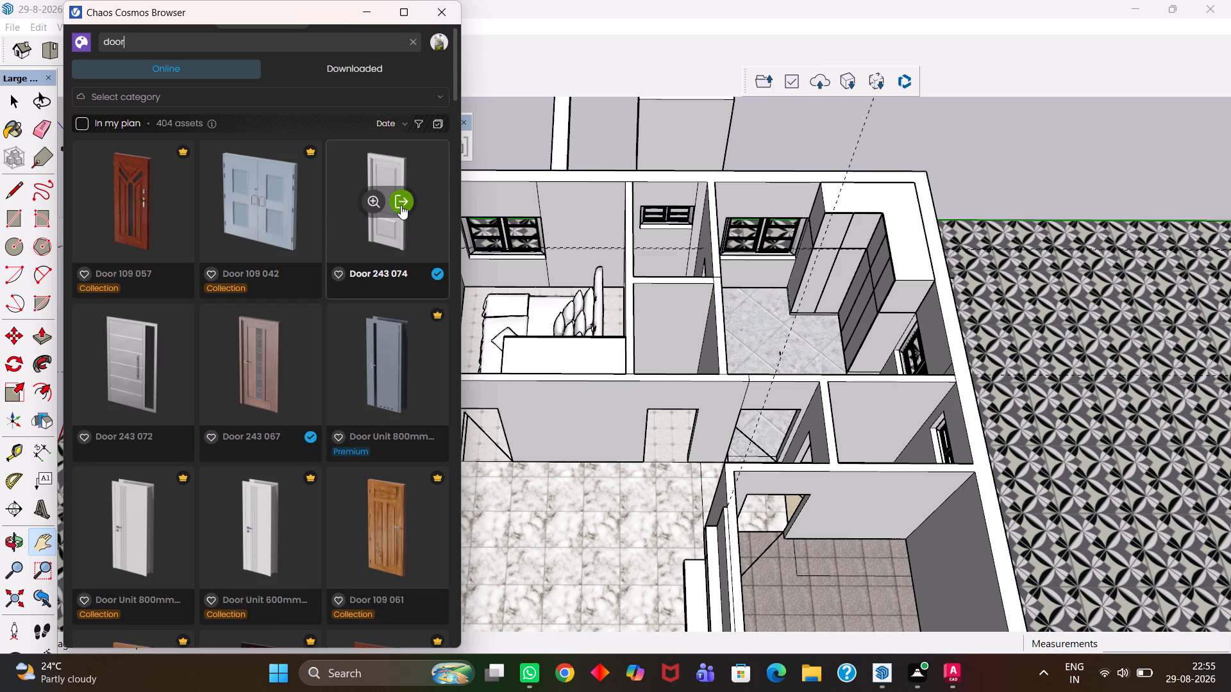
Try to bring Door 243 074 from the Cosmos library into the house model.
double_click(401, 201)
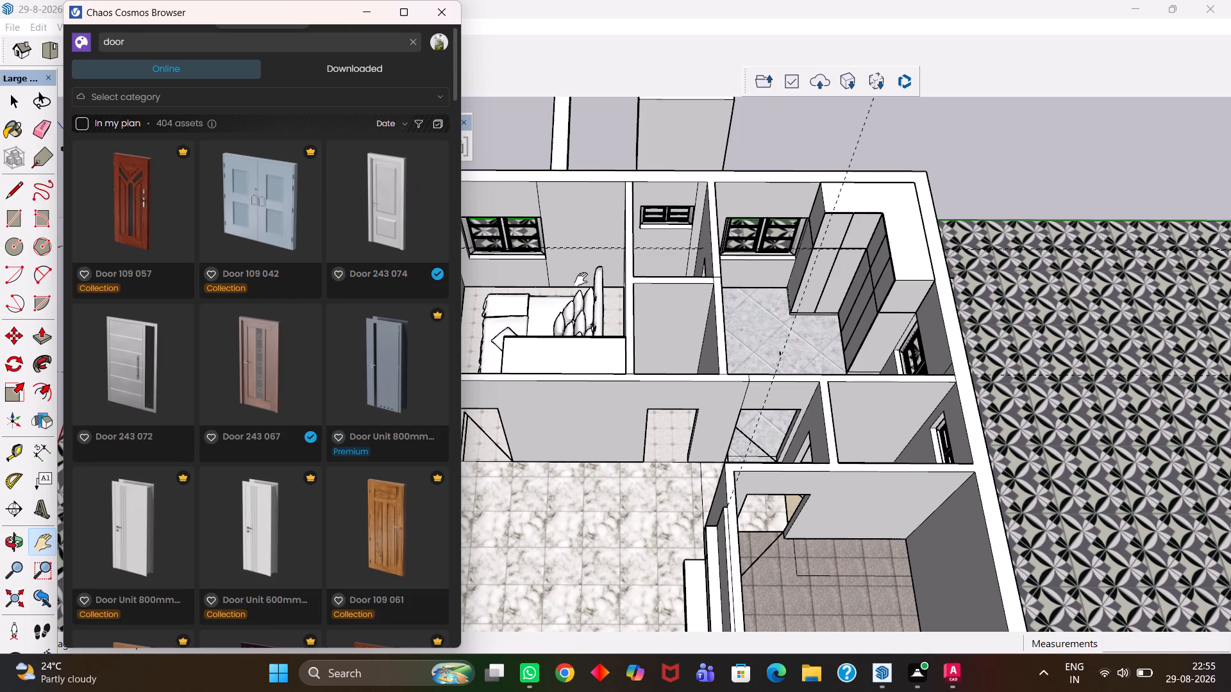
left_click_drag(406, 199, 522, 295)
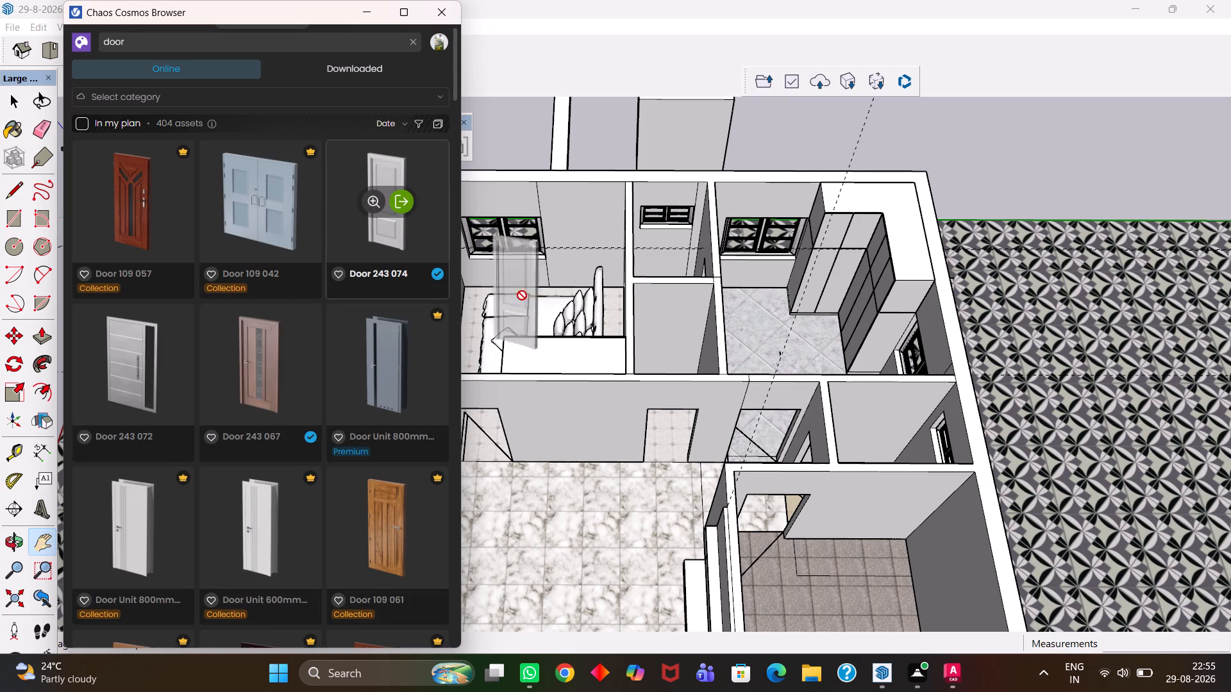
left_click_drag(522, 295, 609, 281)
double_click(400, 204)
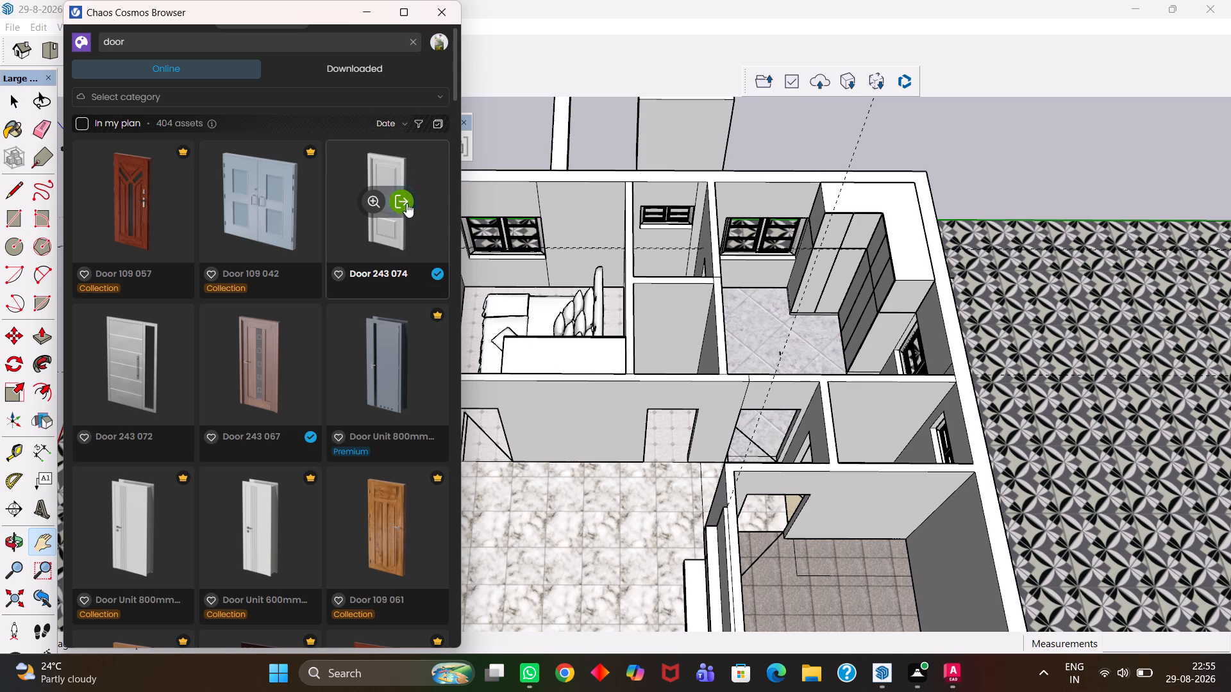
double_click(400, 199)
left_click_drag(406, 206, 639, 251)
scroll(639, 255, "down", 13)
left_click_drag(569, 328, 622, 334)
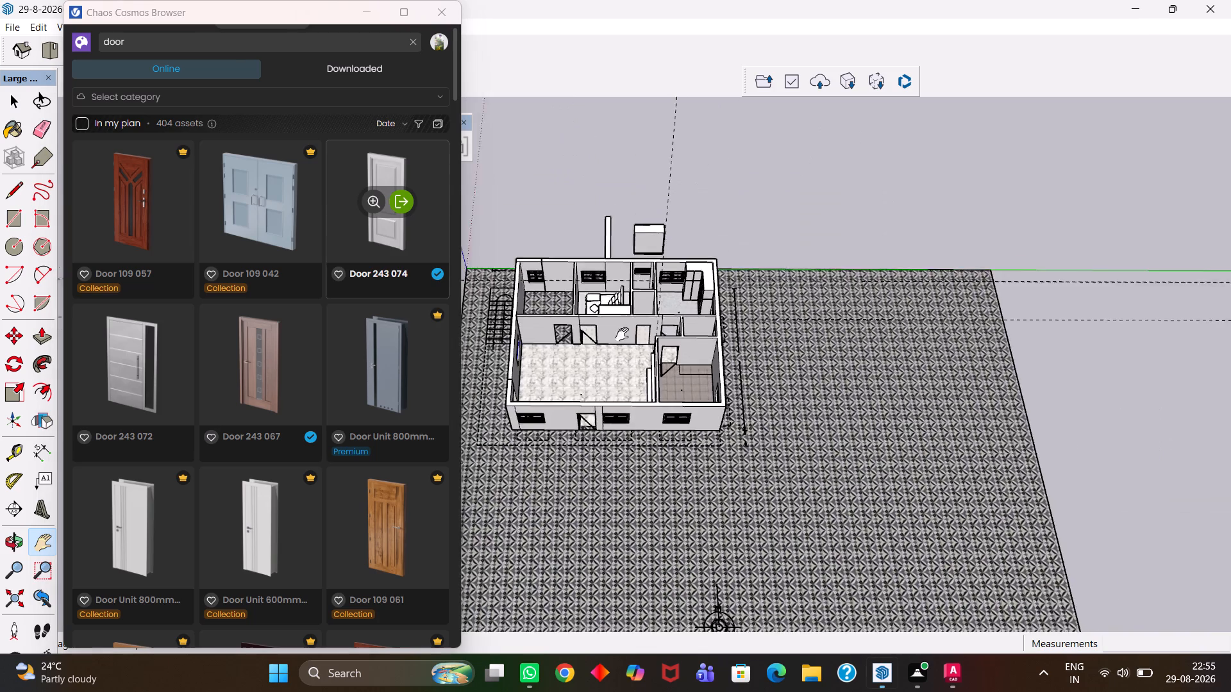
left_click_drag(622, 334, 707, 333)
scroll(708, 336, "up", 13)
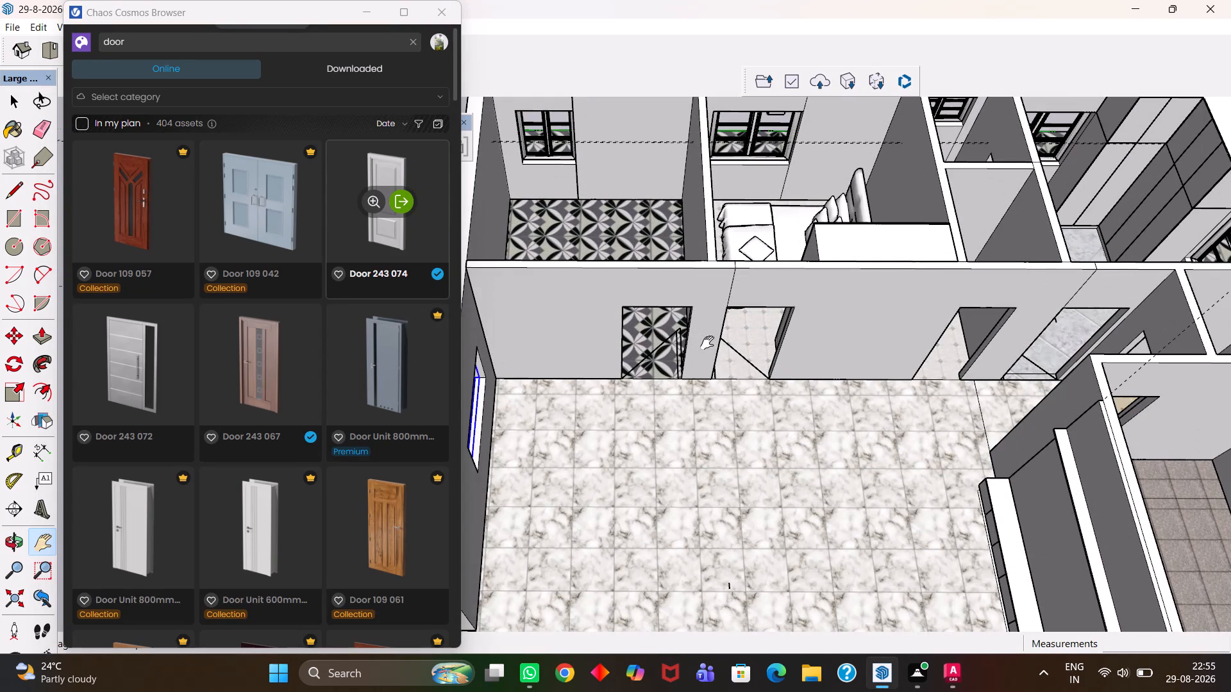
Import Door 243 074 and place it on the marble hall floor in front of the bedroom doorway.
double_click(404, 199)
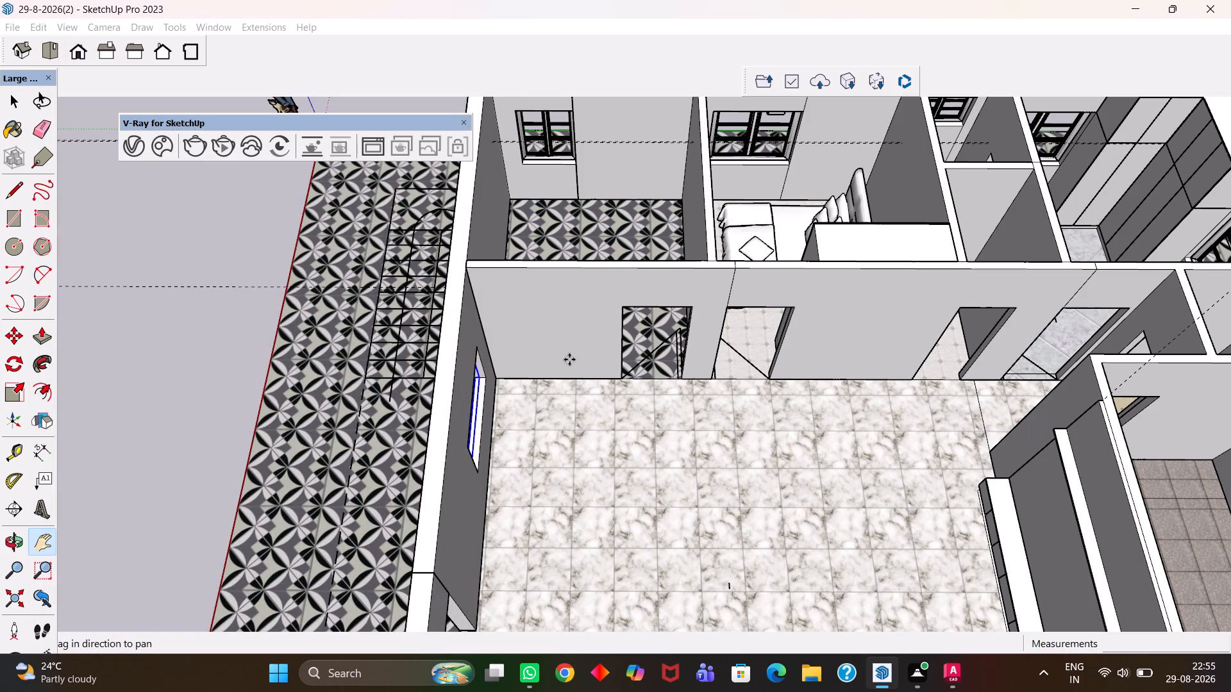
scroll(646, 359, "down", 3)
scroll(761, 402, "up", 19)
scroll(743, 416, "up", 4)
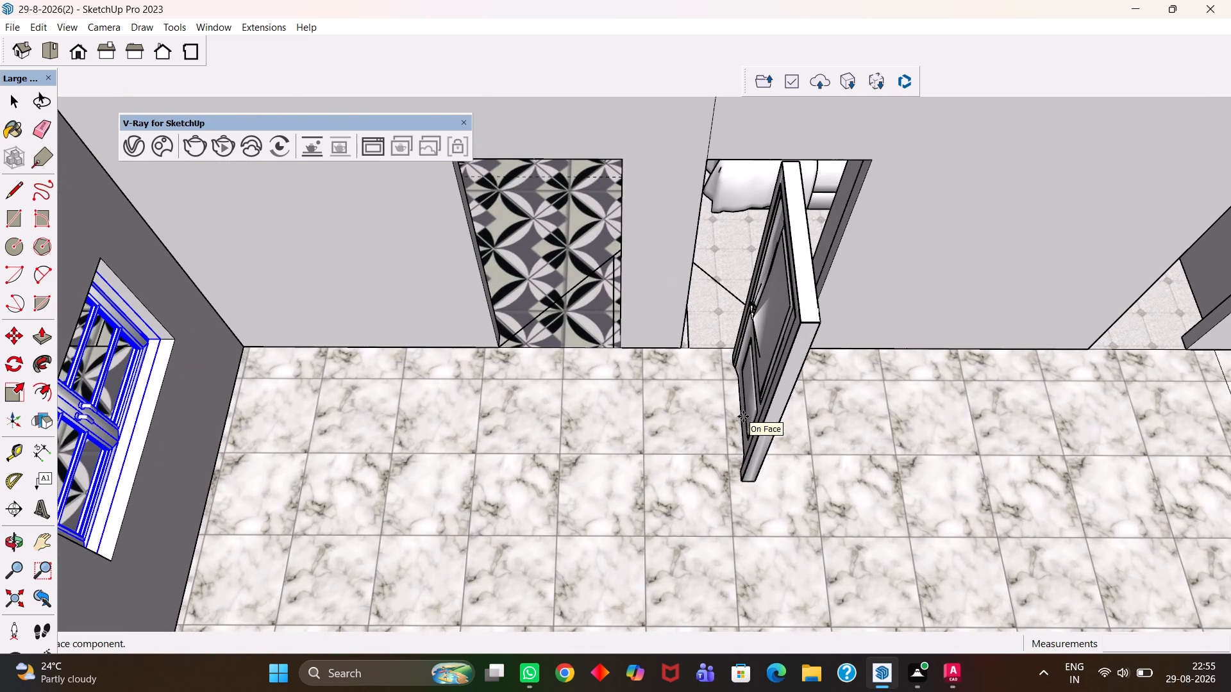
left_click(743, 415)
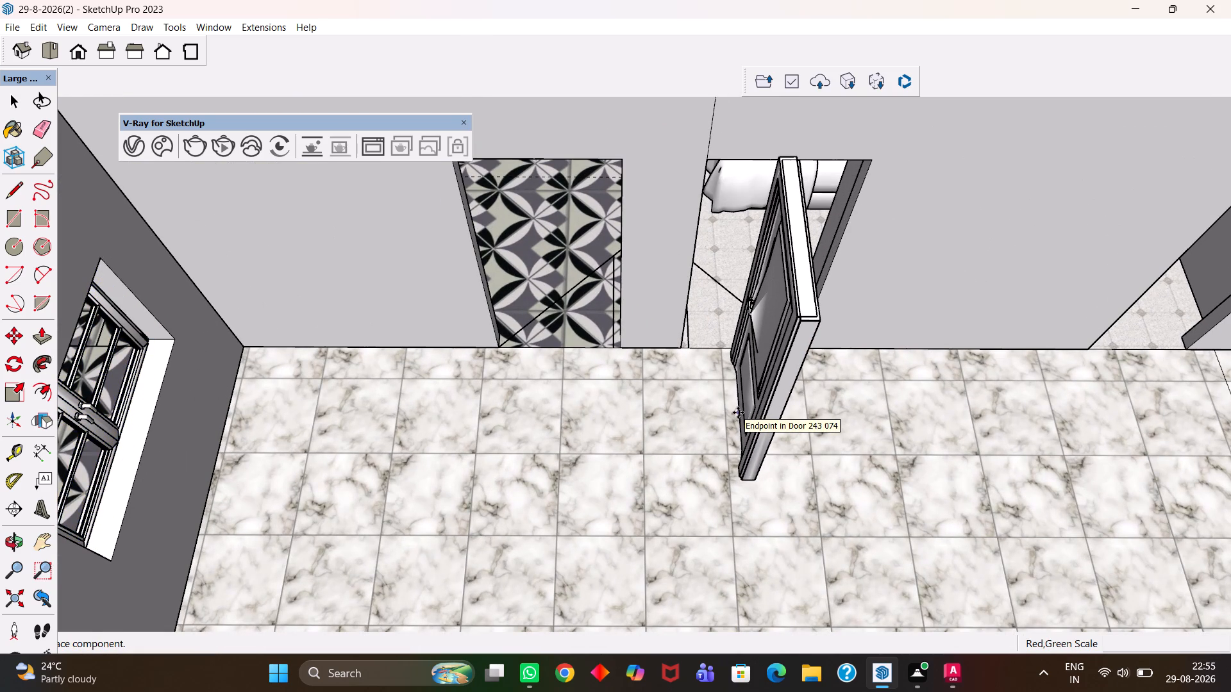
key("Escape")
Rotate the placed door 90° about its lower corner so that it stands parallel to the bedroom doorway's wall.
left_click(764, 375)
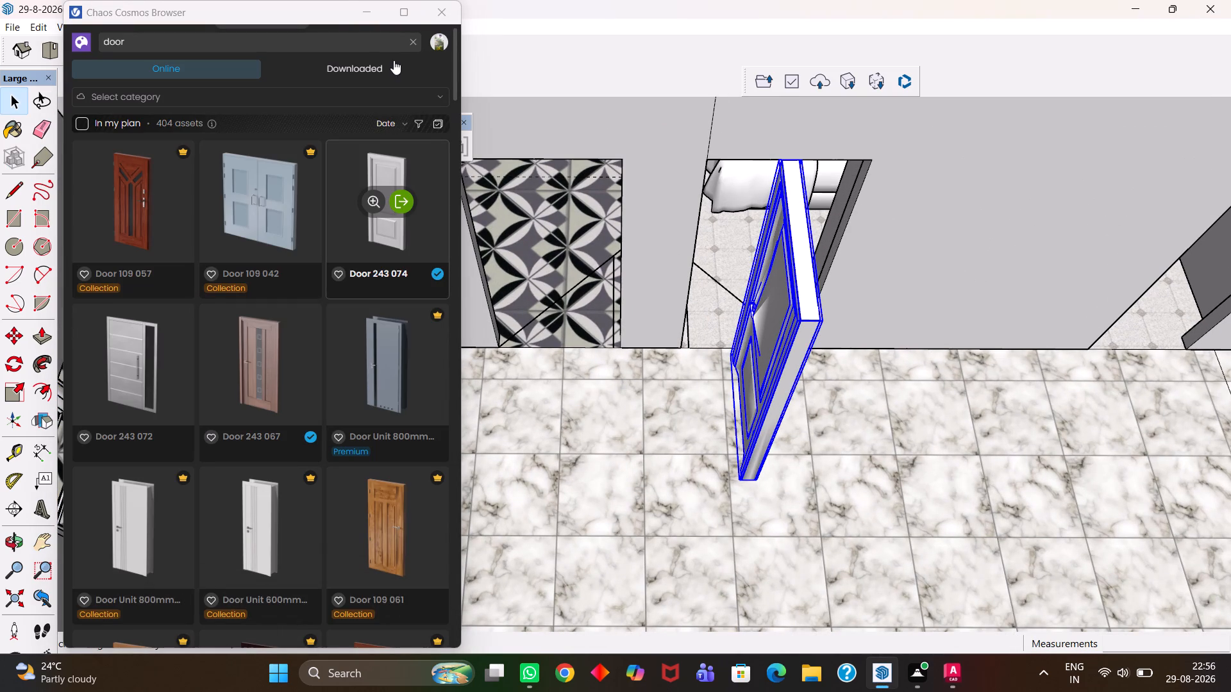
left_click(358, 10)
middle_click_drag(717, 336, 731, 345)
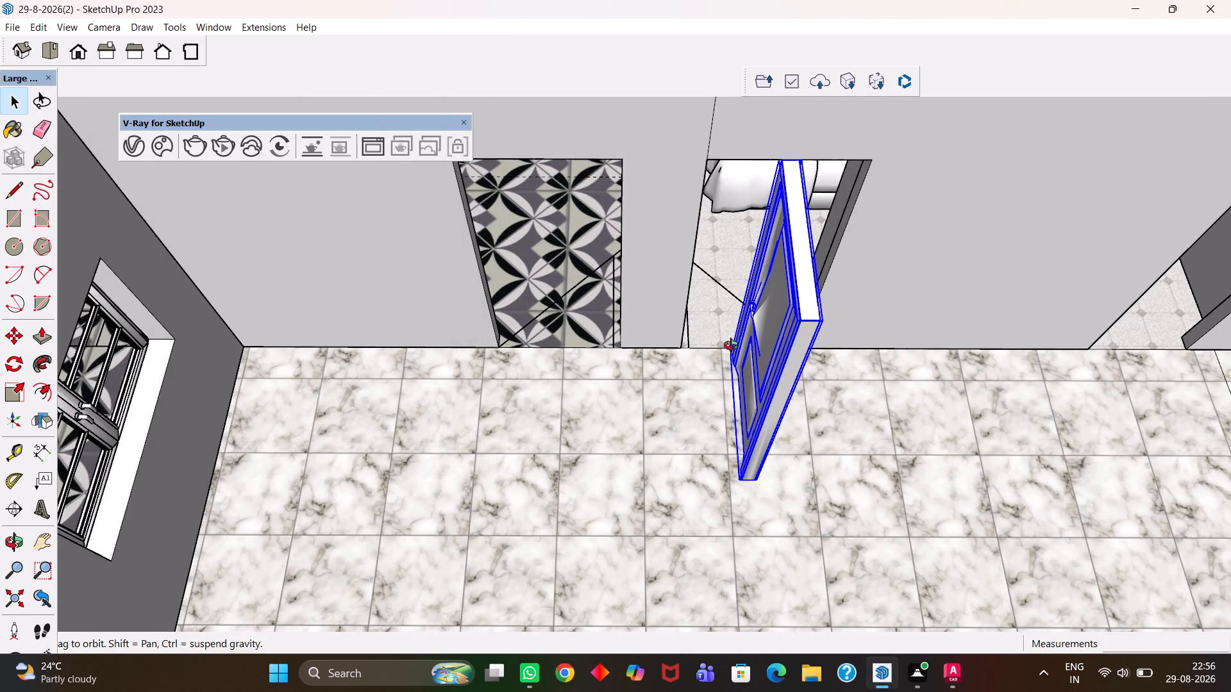
middle_click_drag(731, 345, 798, 347)
scroll(798, 347, "up", 2)
key("h")
left_click_drag(788, 322, 751, 374)
middle_click_drag(723, 422, 742, 388)
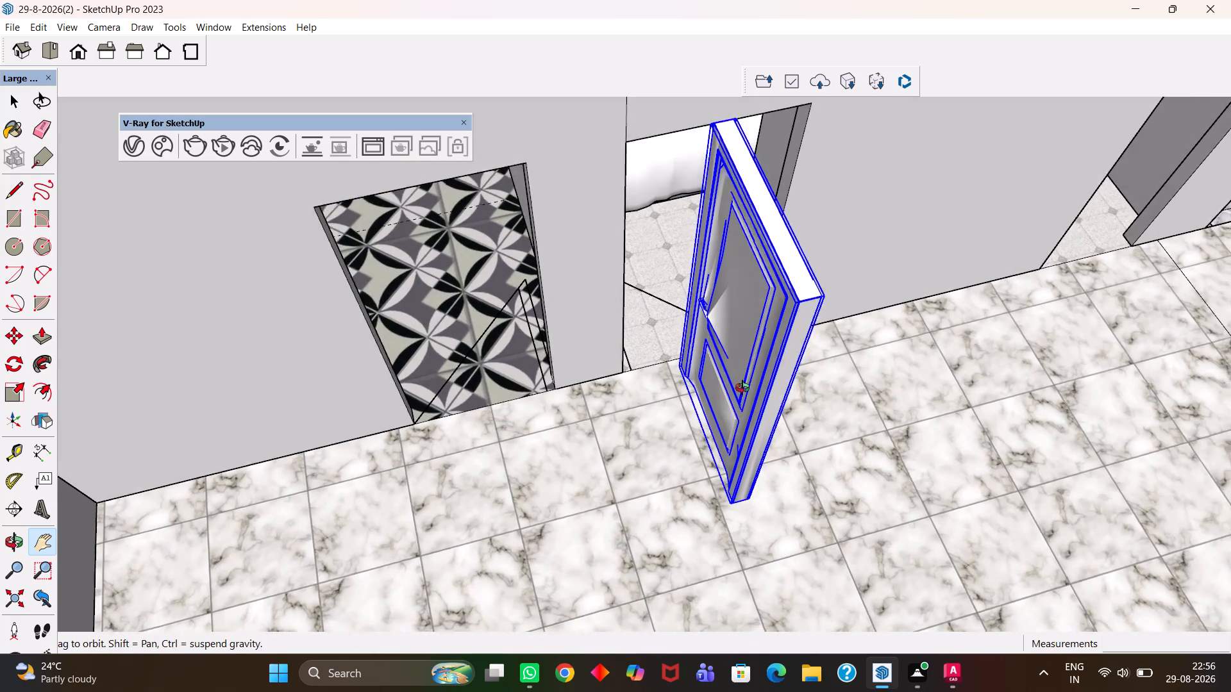
middle_click_drag(742, 388, 735, 375)
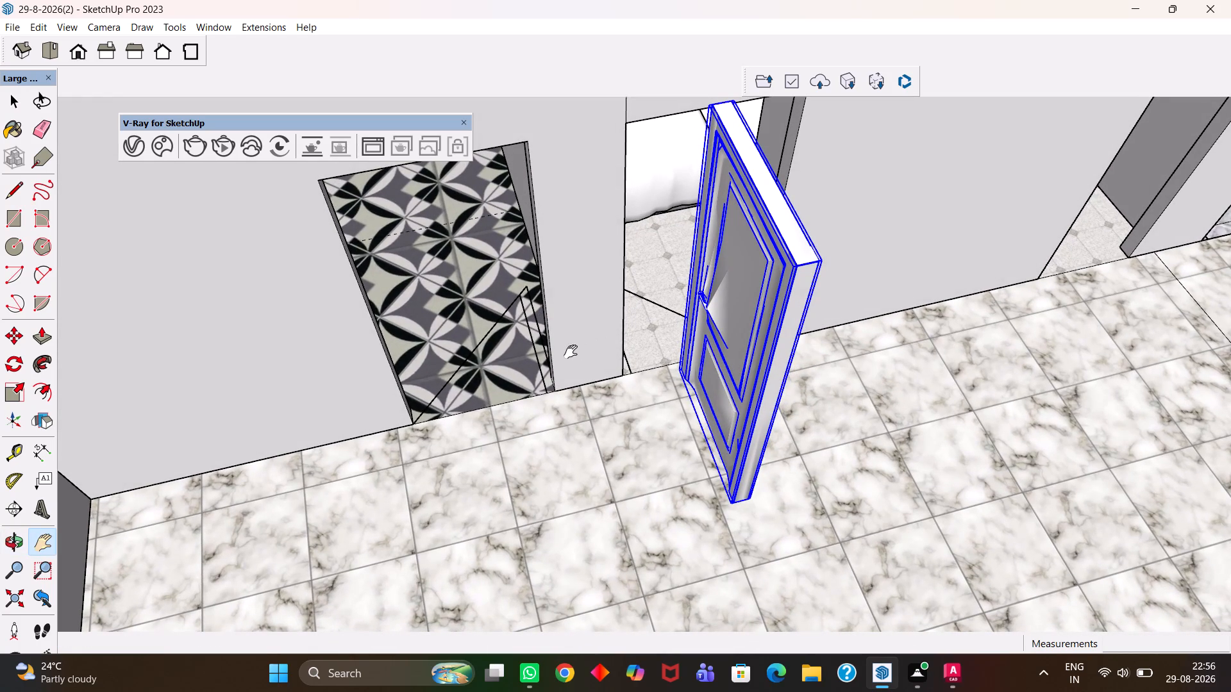
left_click(10, 366)
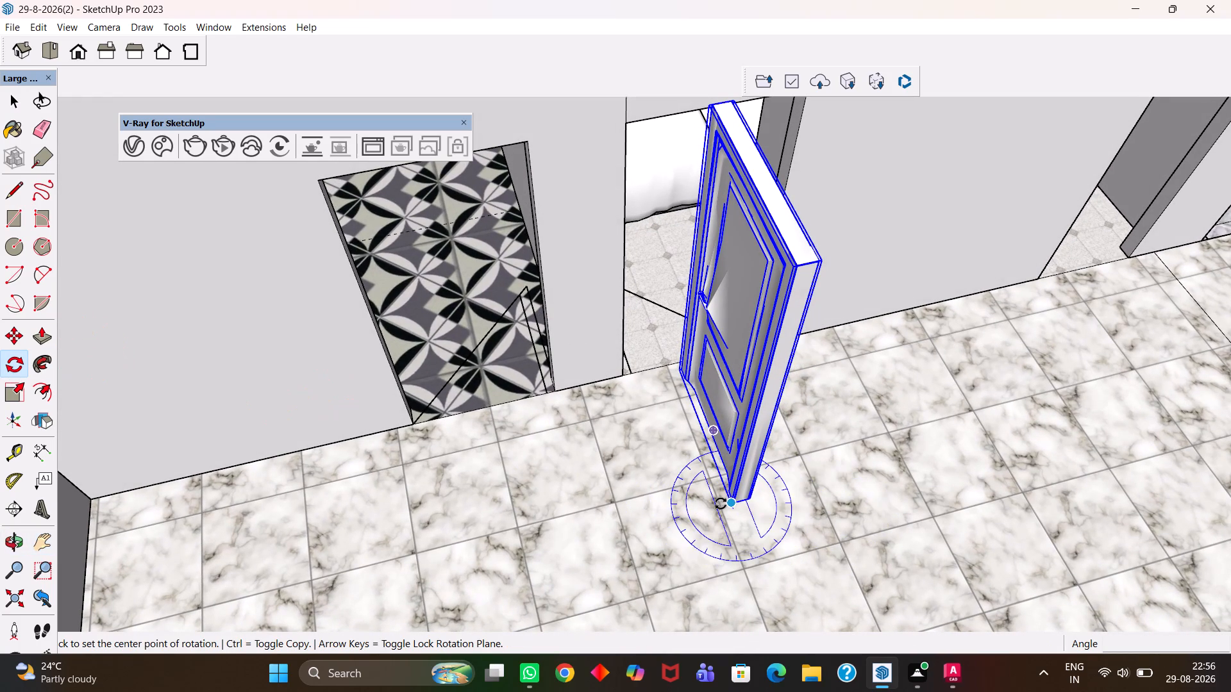
left_click(722, 502)
left_click(762, 561)
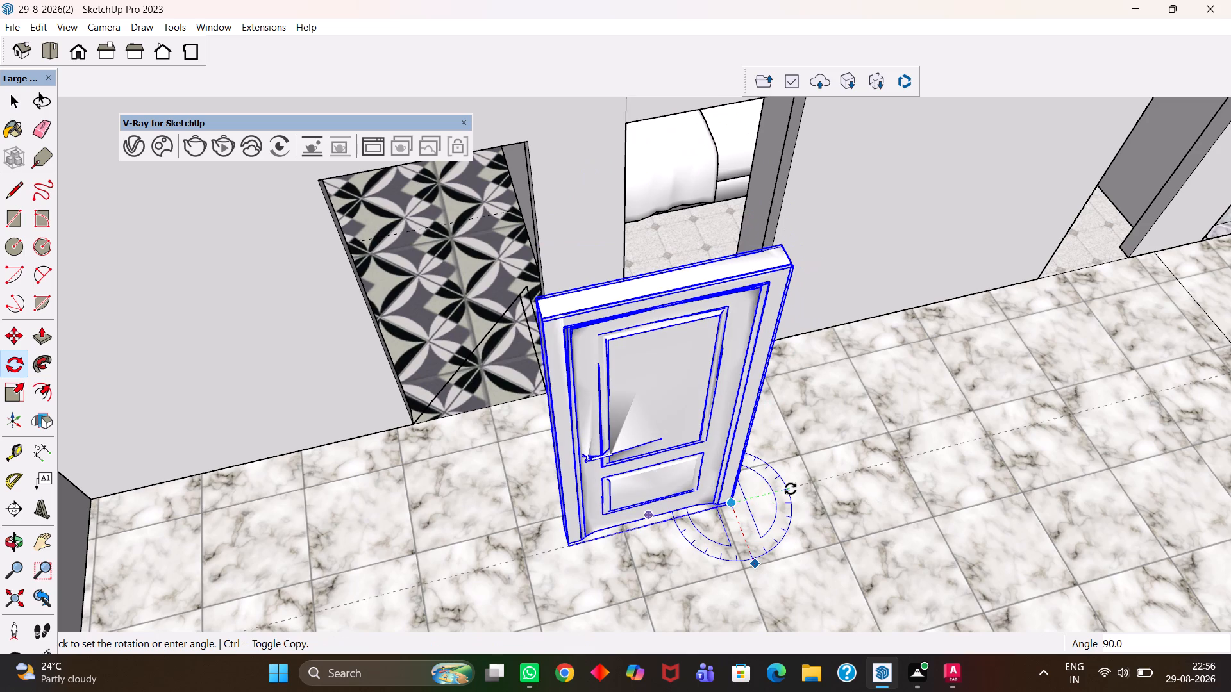
left_click(791, 489)
Move the door about 3' 11 7/16" by its lower corner to the bottom corner of the bedroom doorway.
middle_click_drag(768, 503, 707, 506)
scroll(707, 506, "up", 3)
key("m")
left_click(701, 530)
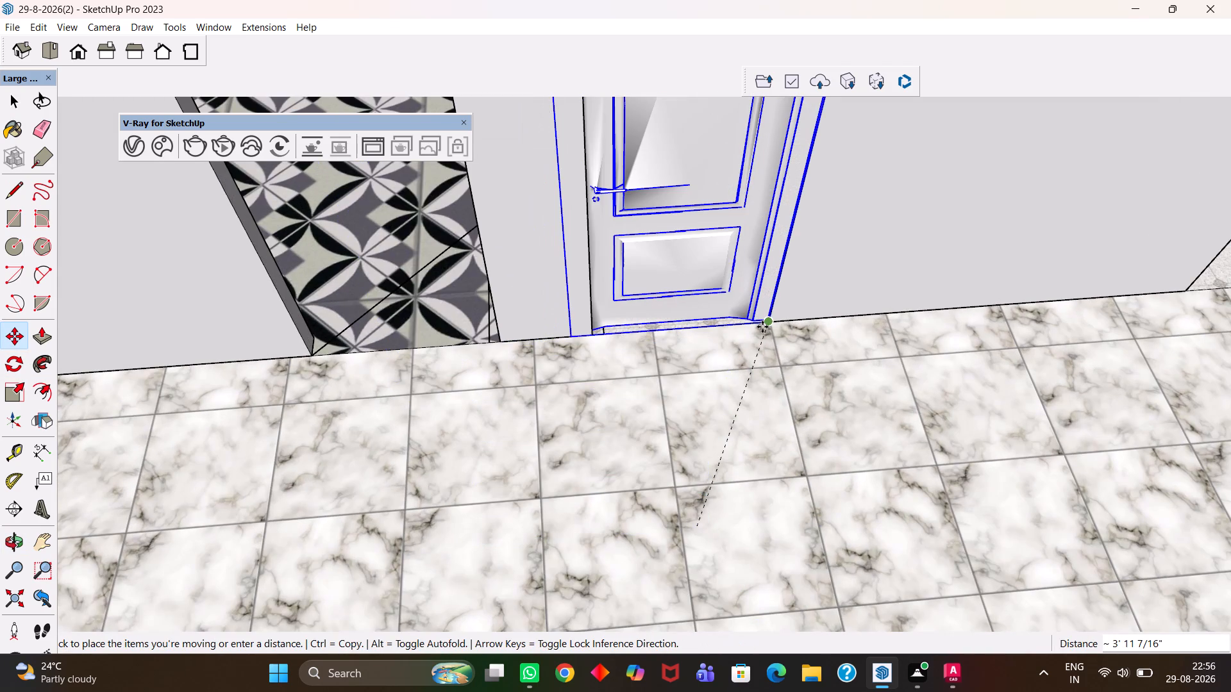
left_click(762, 327)
key("h")
scroll(755, 340, "down", 5)
left_click_drag(715, 288, 655, 381)
middle_click_drag(652, 408, 588, 424)
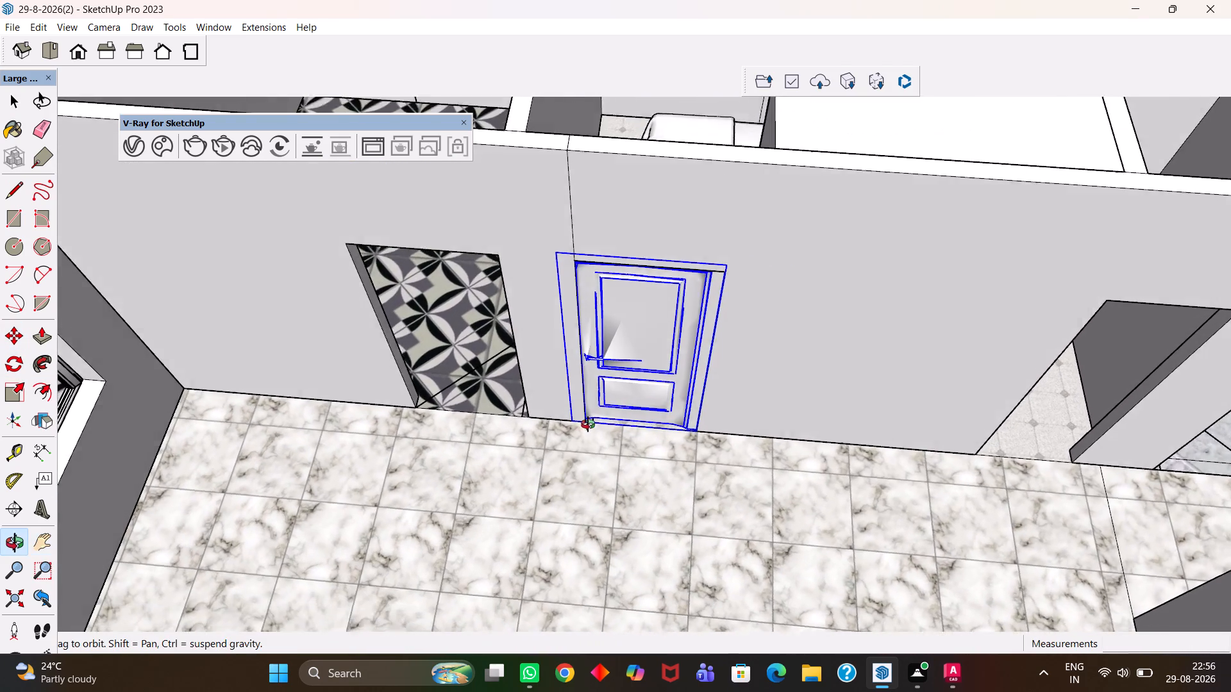
Scale the bedroom door to about 0.89 of its width and adjust its height to fit the opening.
middle_click_drag(588, 424, 585, 429)
scroll(584, 430, "up", 2)
key("s")
left_click(562, 318)
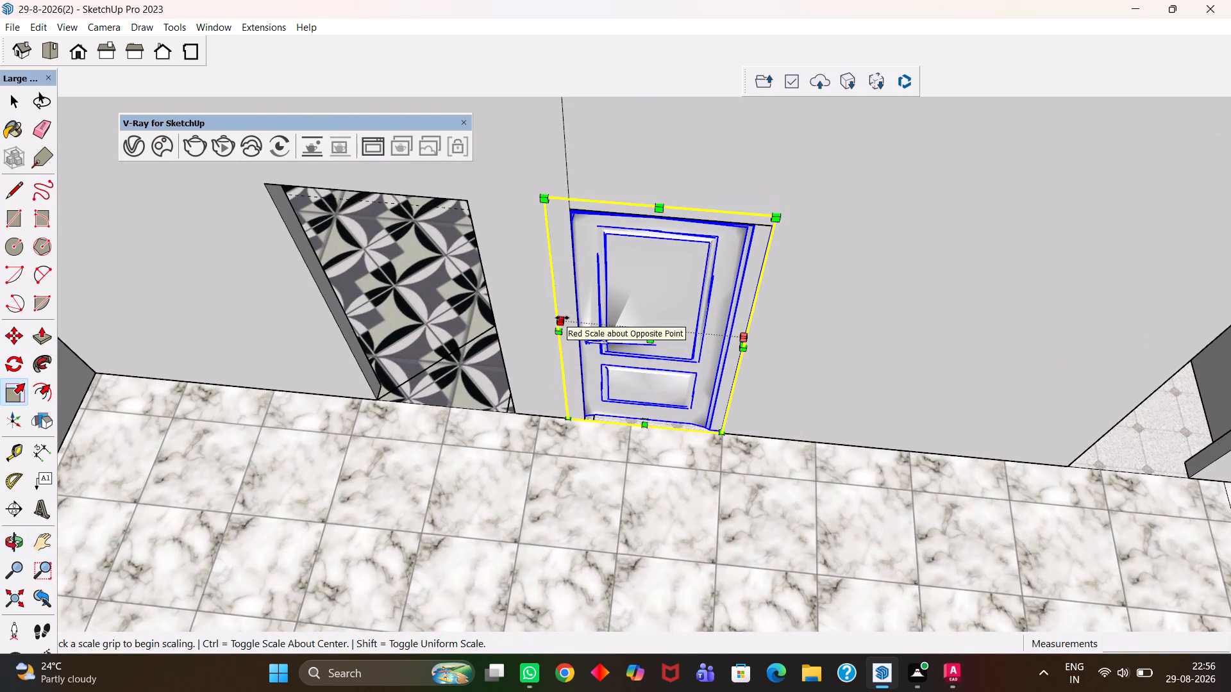
left_click(578, 318)
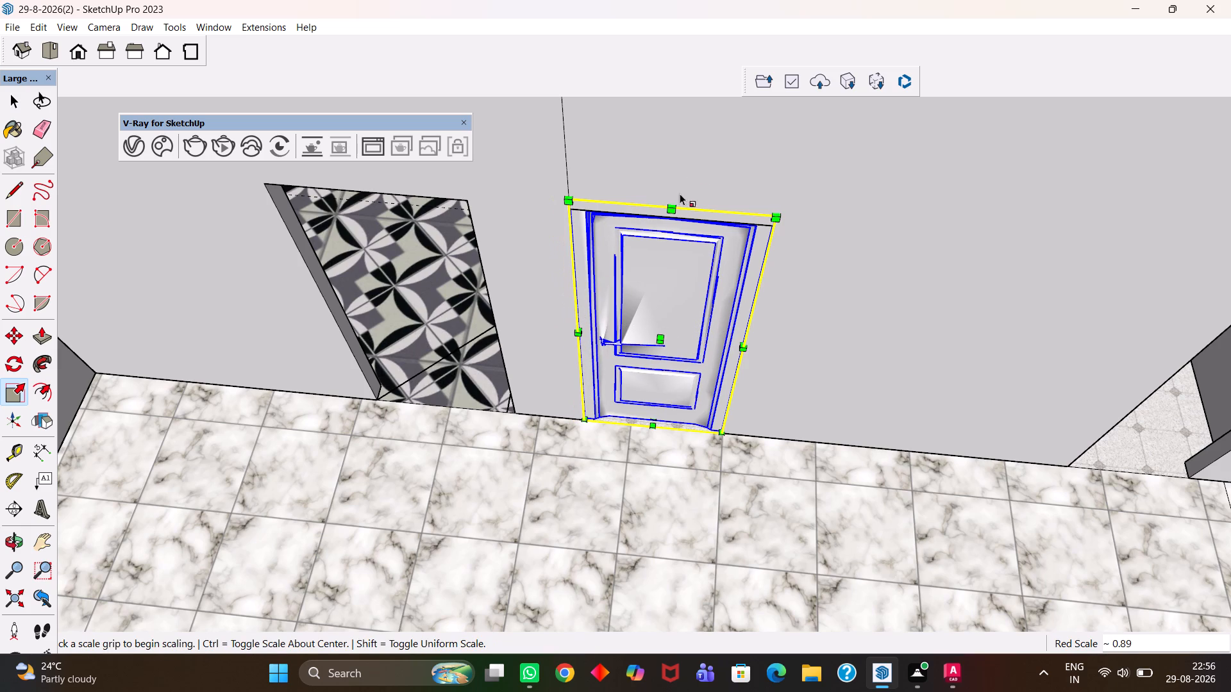
left_click(671, 195)
left_click(628, 217)
scroll(590, 276, "down", 3)
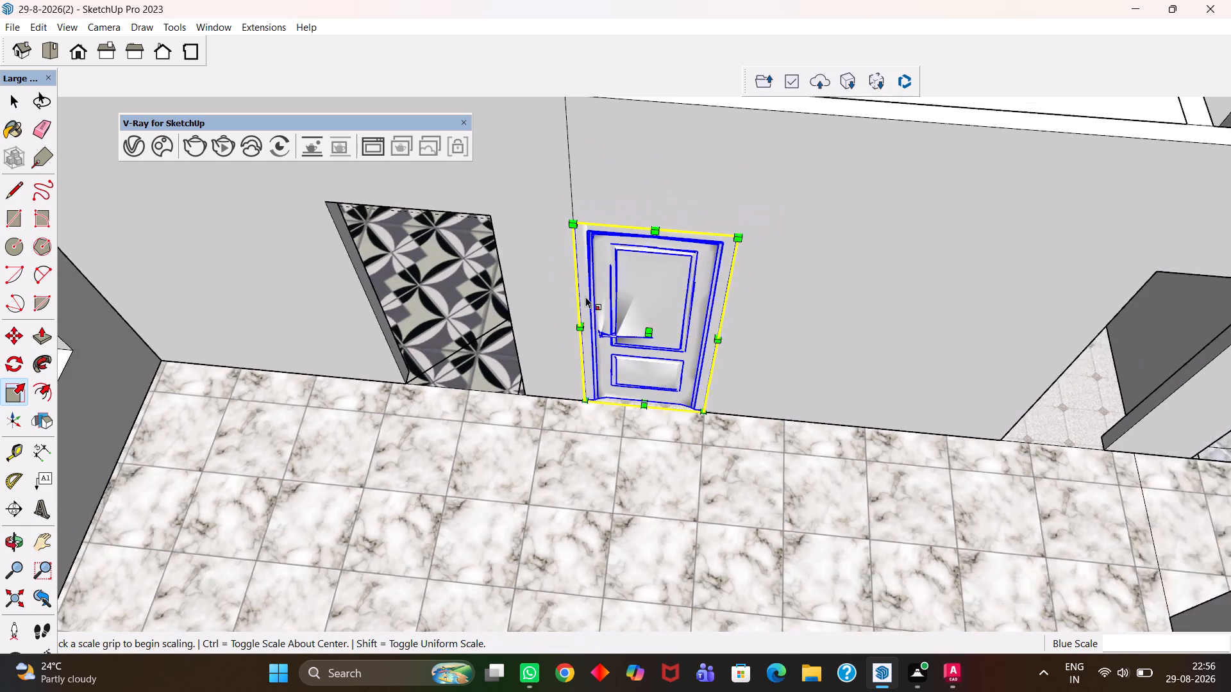
Copy the fitted bedroom door to the bottom corner of the adjacent doorway of the patterned-tile room.
scroll(585, 297, "down", 2)
middle_click_drag(614, 370, 628, 383)
scroll(626, 382, "up", 3)
key("m")
left_click(693, 388)
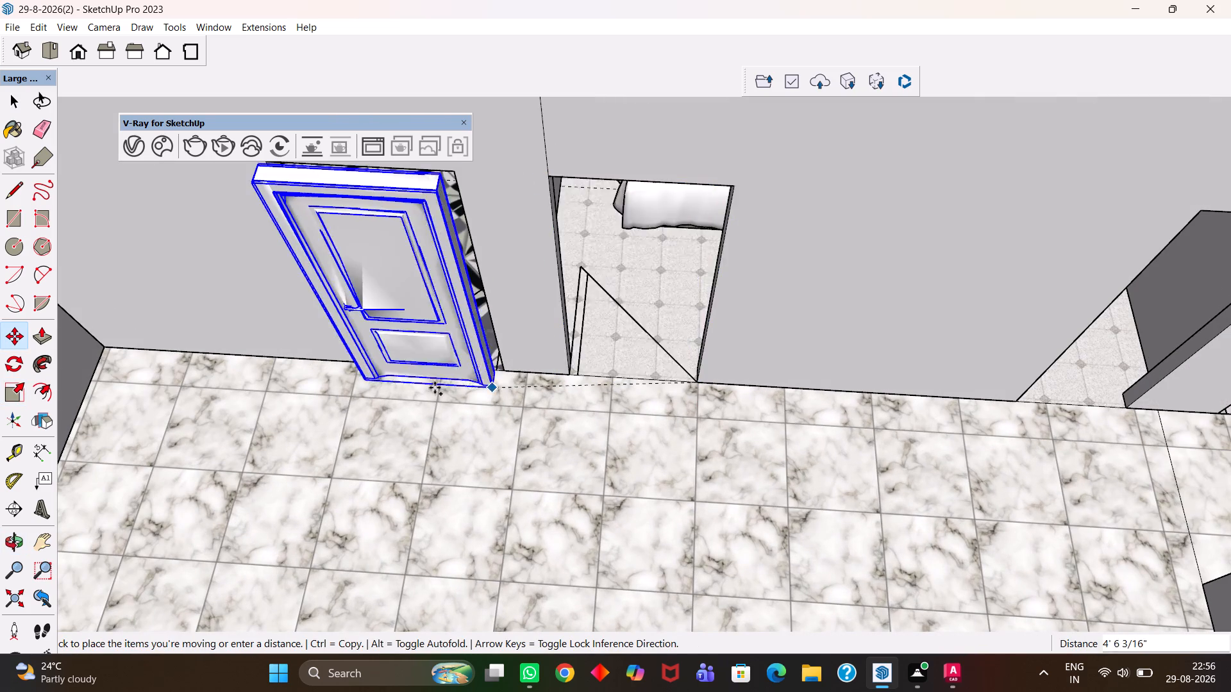
left_click(503, 375)
Scale the copied door's width by about 1.04 to fill the patterned-tile room's doorway.
key("h")
scroll(503, 375, "down", 6)
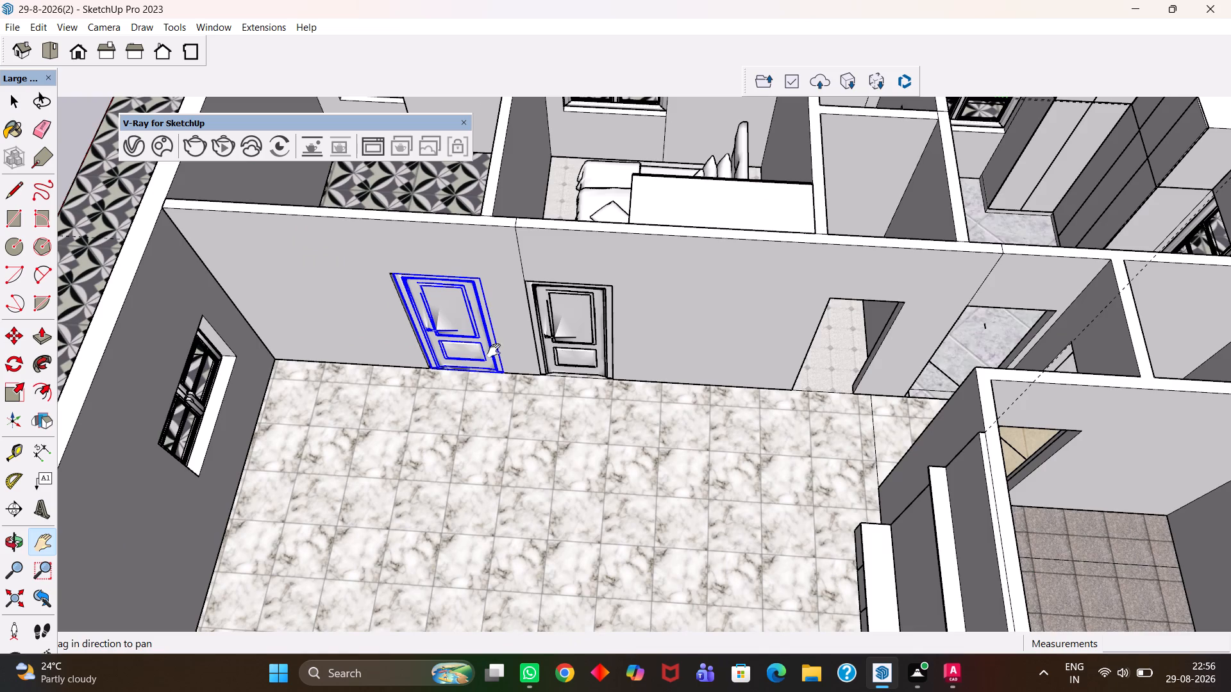
middle_click_drag(478, 322, 511, 272)
scroll(512, 272, "up", 13)
scroll(410, 386, "up", 2)
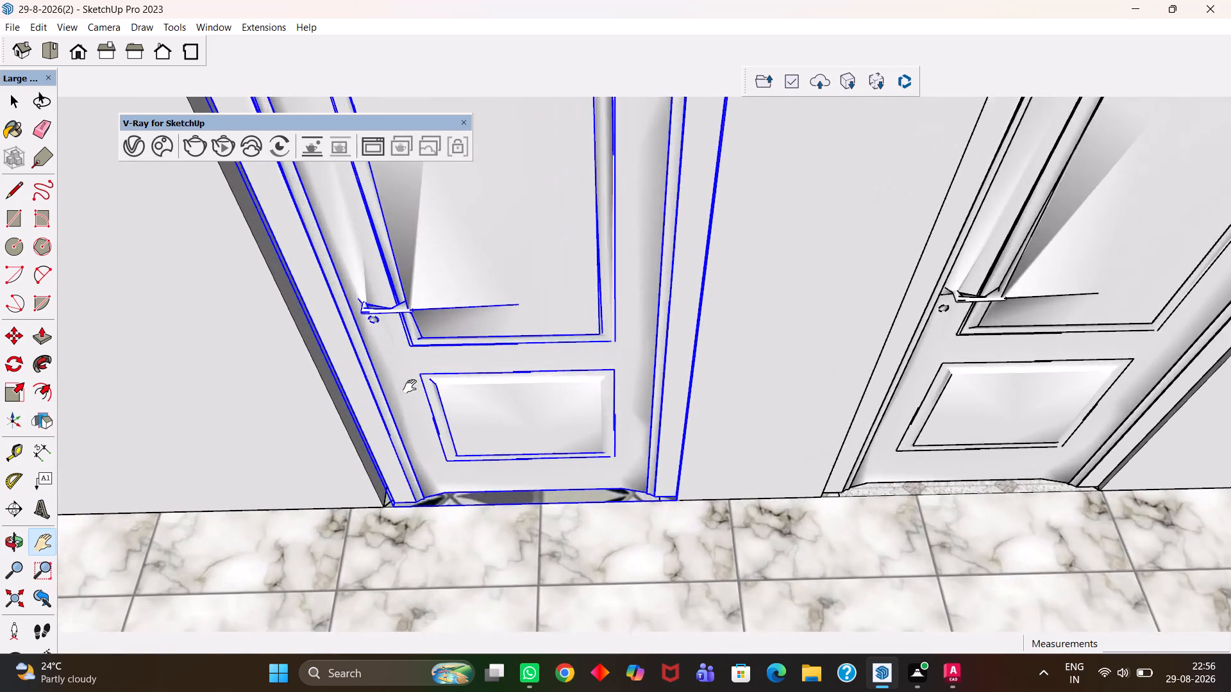
scroll(410, 386, "down", 6)
key("h")
left_click_drag(394, 370, 472, 399)
scroll(474, 402, "down", 4)
key("s")
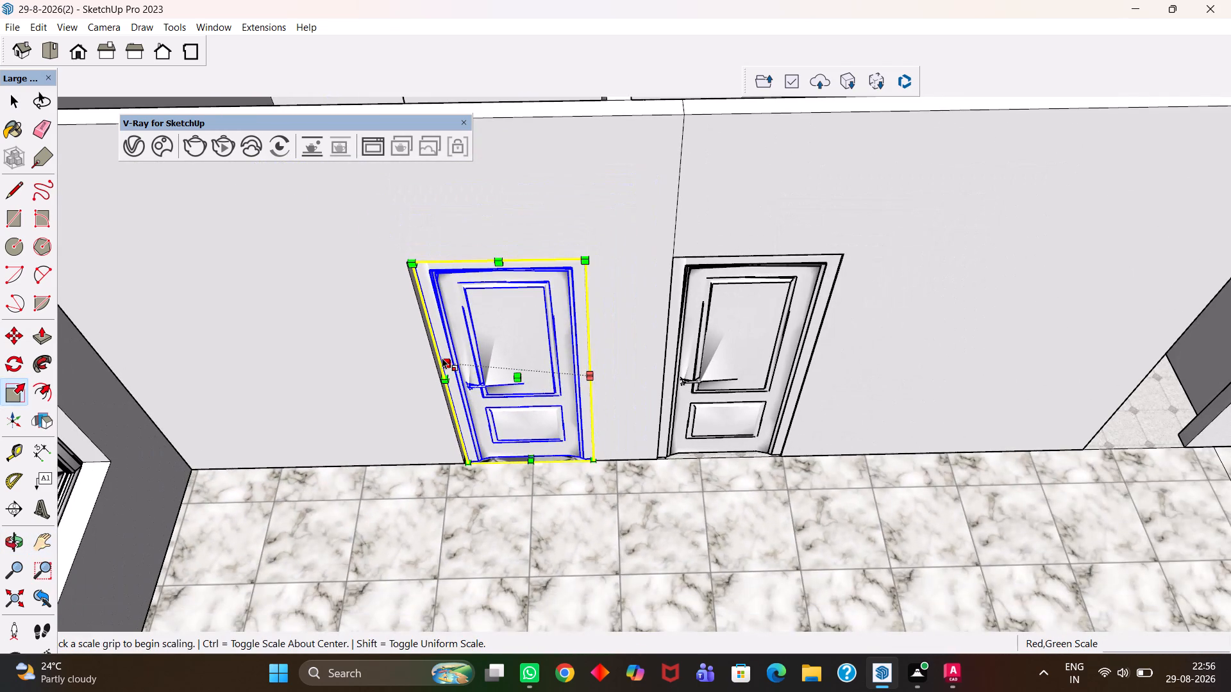
left_click(440, 366)
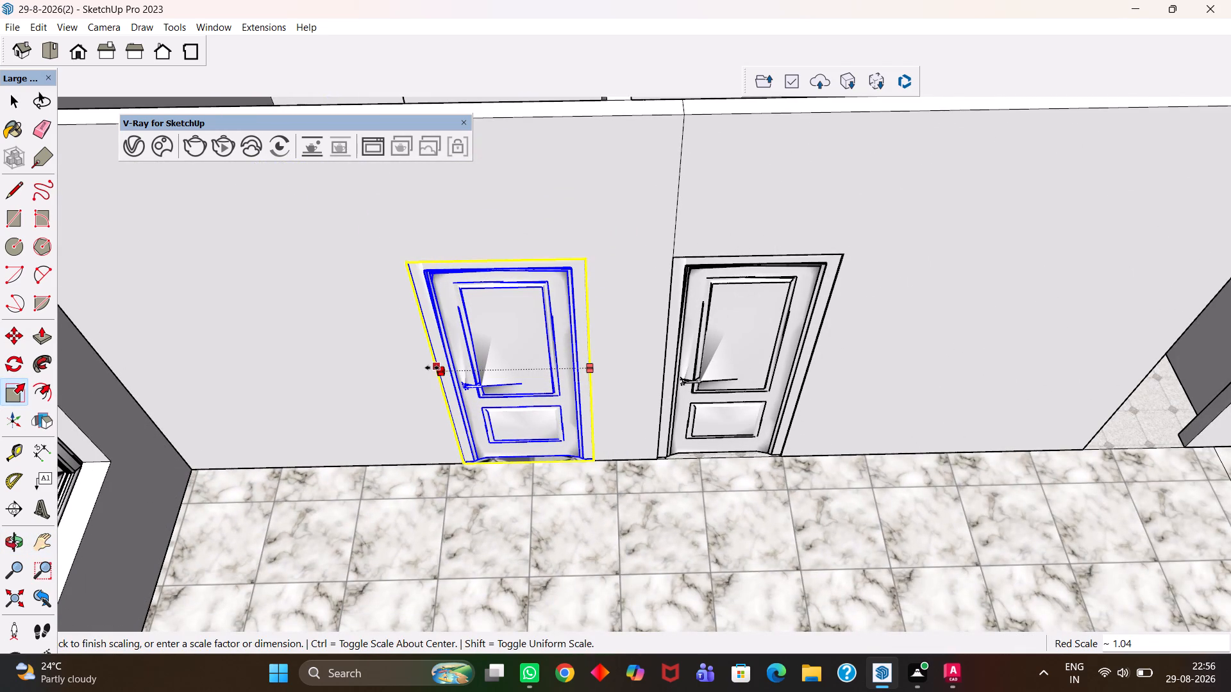
left_click(432, 368)
Copy the patterned-tile room's door about 14' 4 1/2" along the hall wall into the doorway before the kitchen.
scroll(429, 374, "down", 7)
key("m")
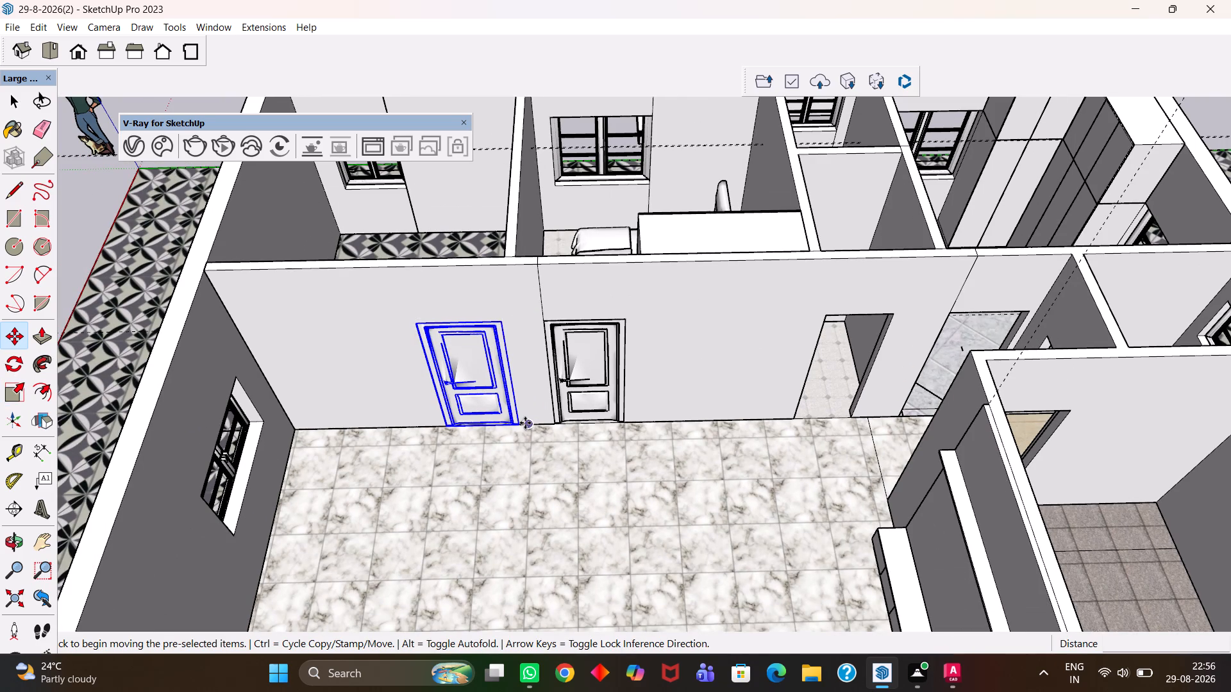
left_click(519, 425)
scroll(875, 399, "up", 3)
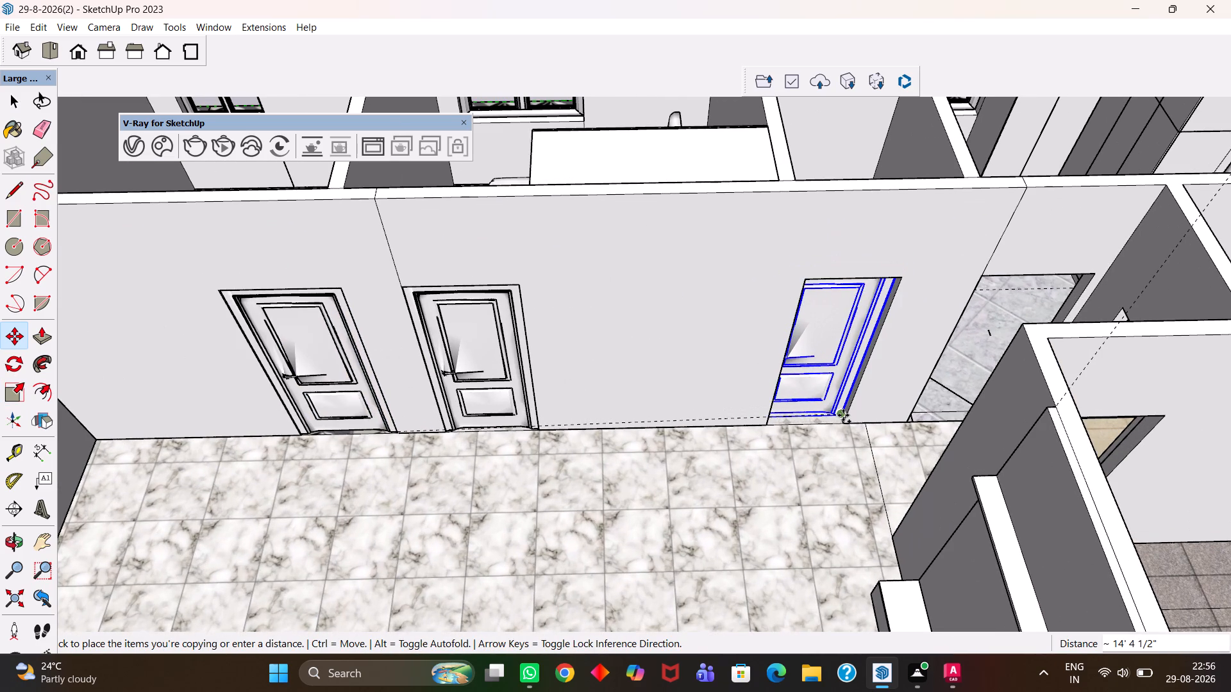
left_click(841, 422)
Scale the new door copy to 0.79 of its width and about 1.00 in height to fit its opening.
key("h")
scroll(839, 386, "up", 5)
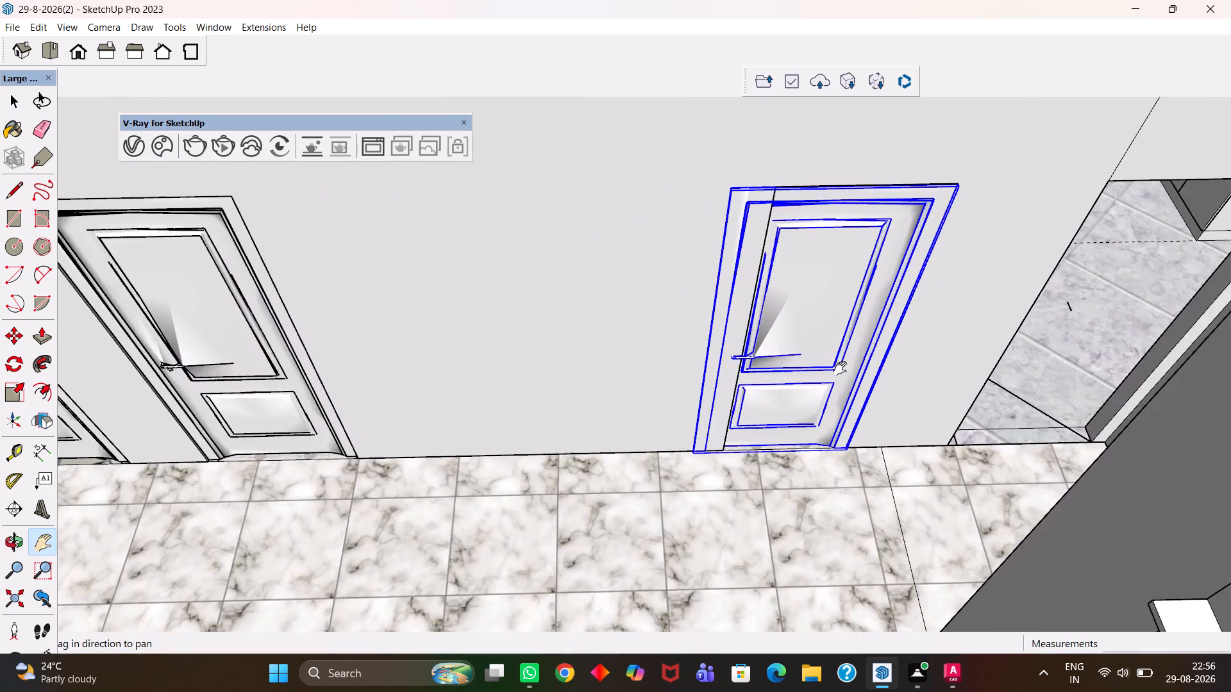
left_click_drag(840, 368, 590, 409)
scroll(582, 402, "down", 4)
middle_click_drag(562, 390, 562, 410)
scroll(562, 410, "up", 4)
key("s")
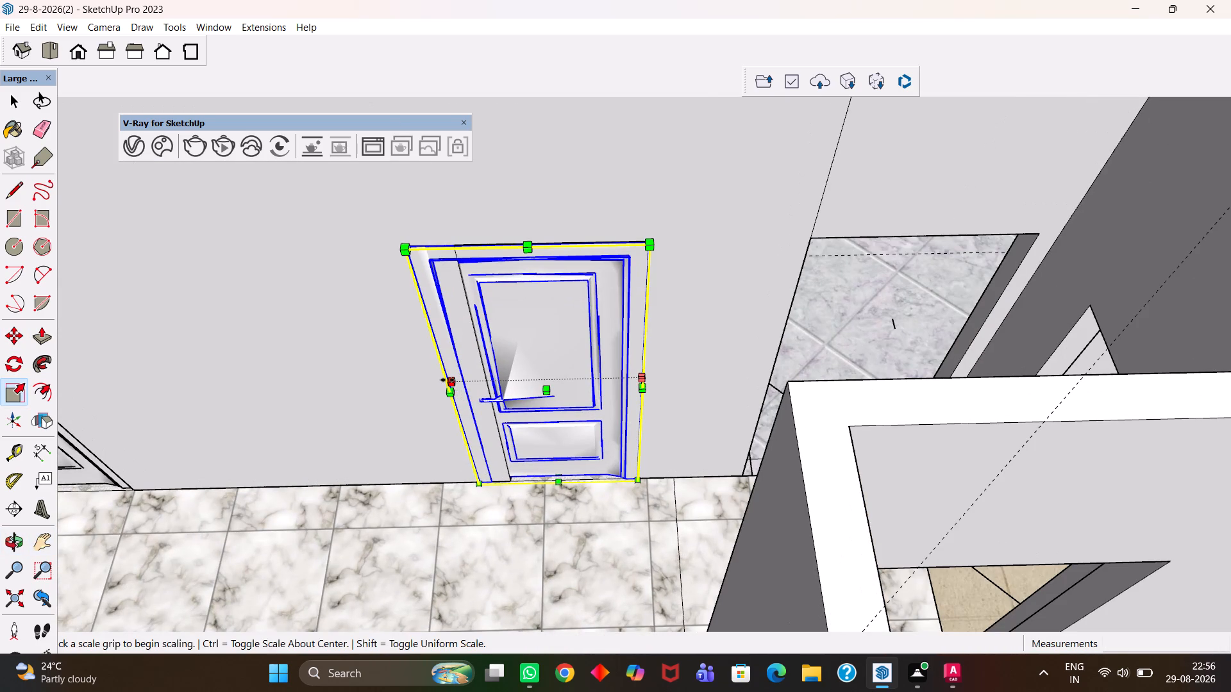
left_click(448, 380)
left_click(491, 389)
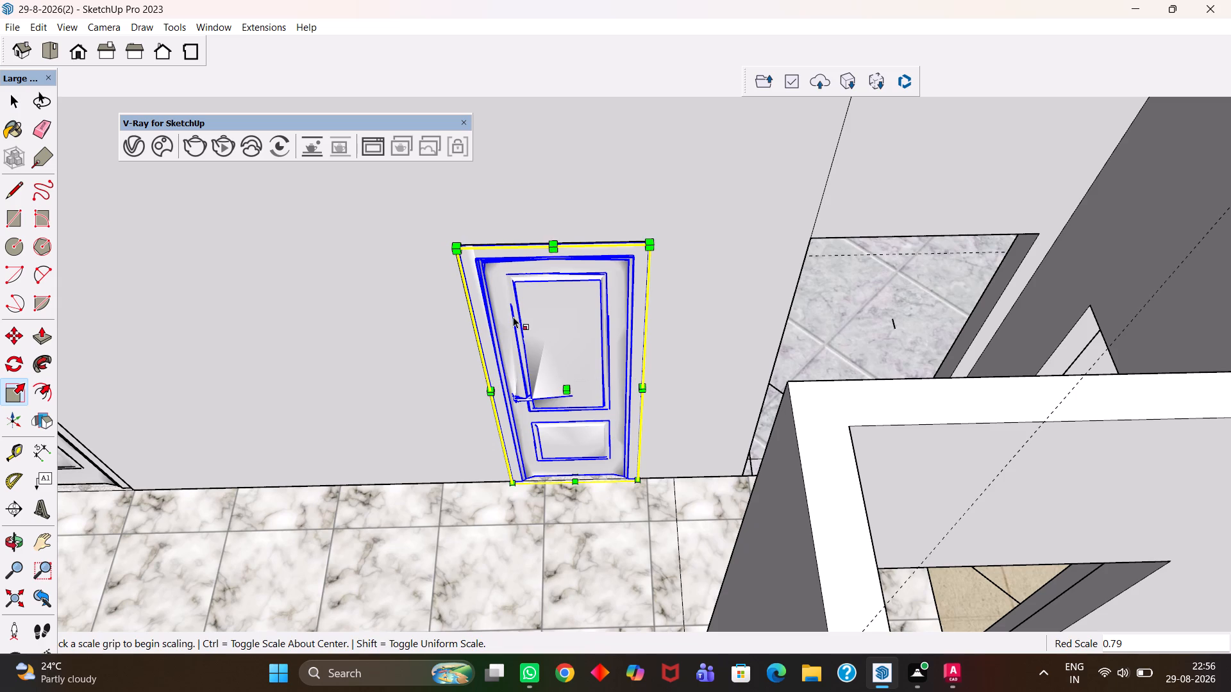
left_click(558, 236)
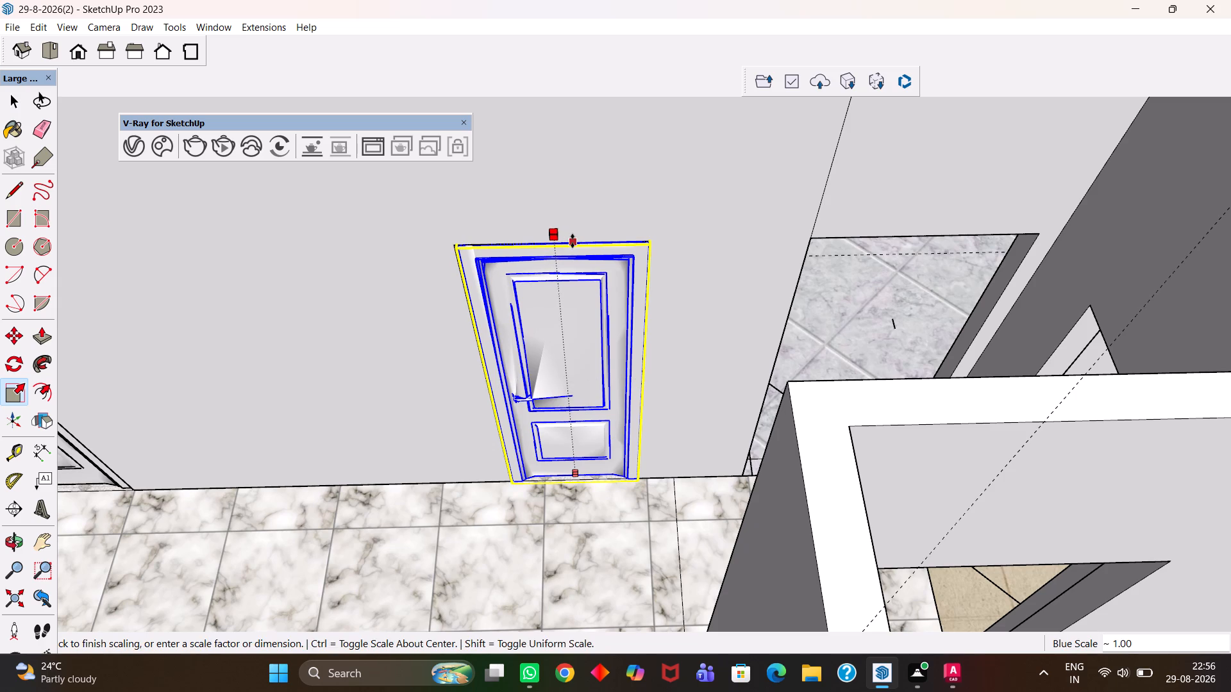
left_click(573, 241)
Copy the narrowed door along the hall wall to the bottom corner of the kitchen doorway.
scroll(570, 256, "down", 5)
middle_click_drag(563, 327, 576, 409)
scroll(570, 363, "up", 4)
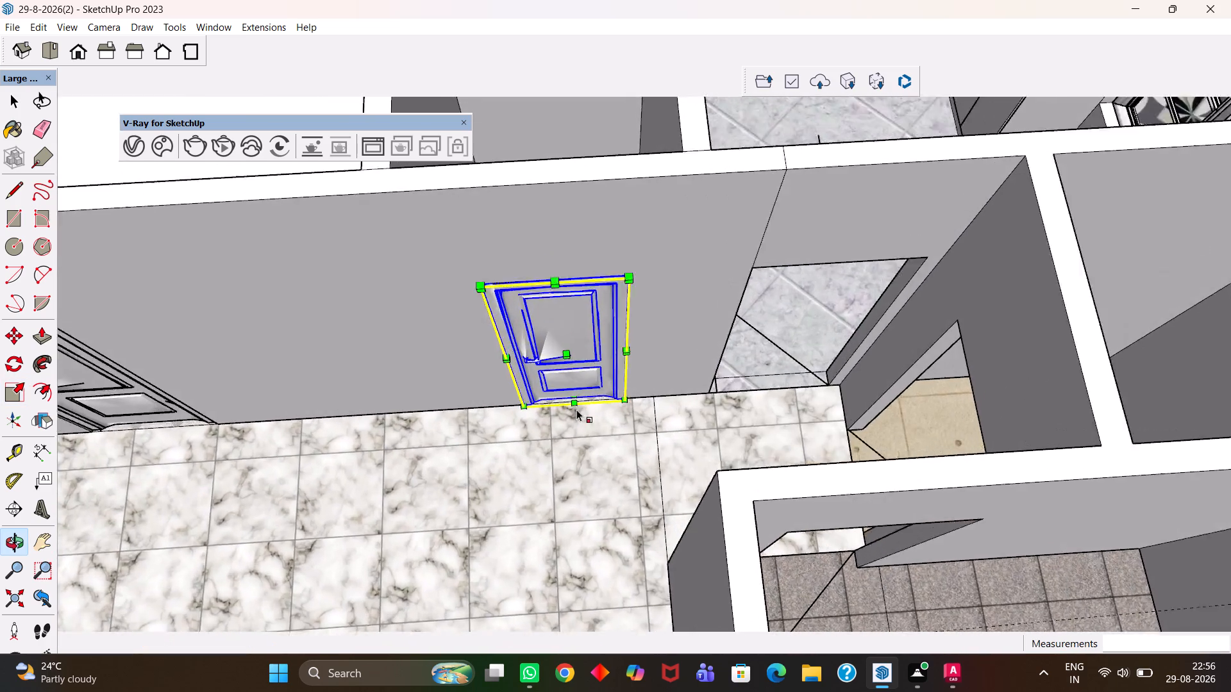
scroll(576, 409, "up", 1)
key("m")
left_click(644, 396)
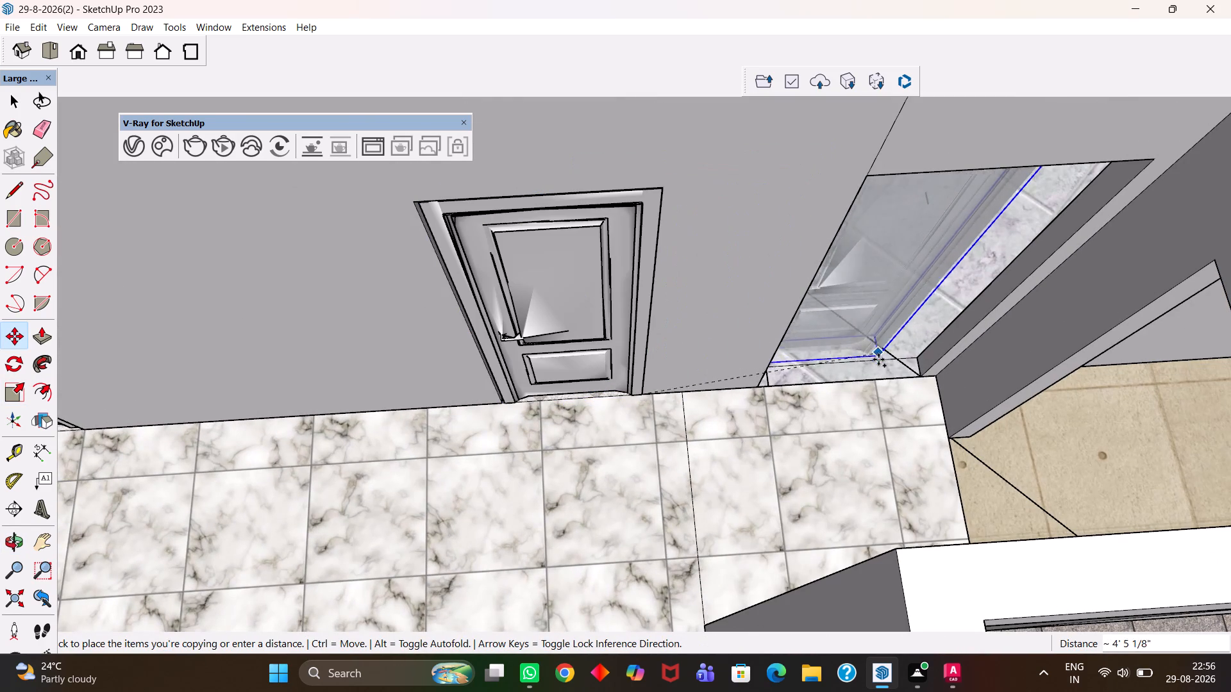
left_click(925, 370)
Scale the kitchen door by about 1.20 in width and 1.00 in height to fill its doorway.
scroll(923, 373, "up", 3)
key("h")
left_click_drag(914, 338, 657, 425)
scroll(656, 313, "down", 3)
middle_click_drag(593, 348, 674, 310)
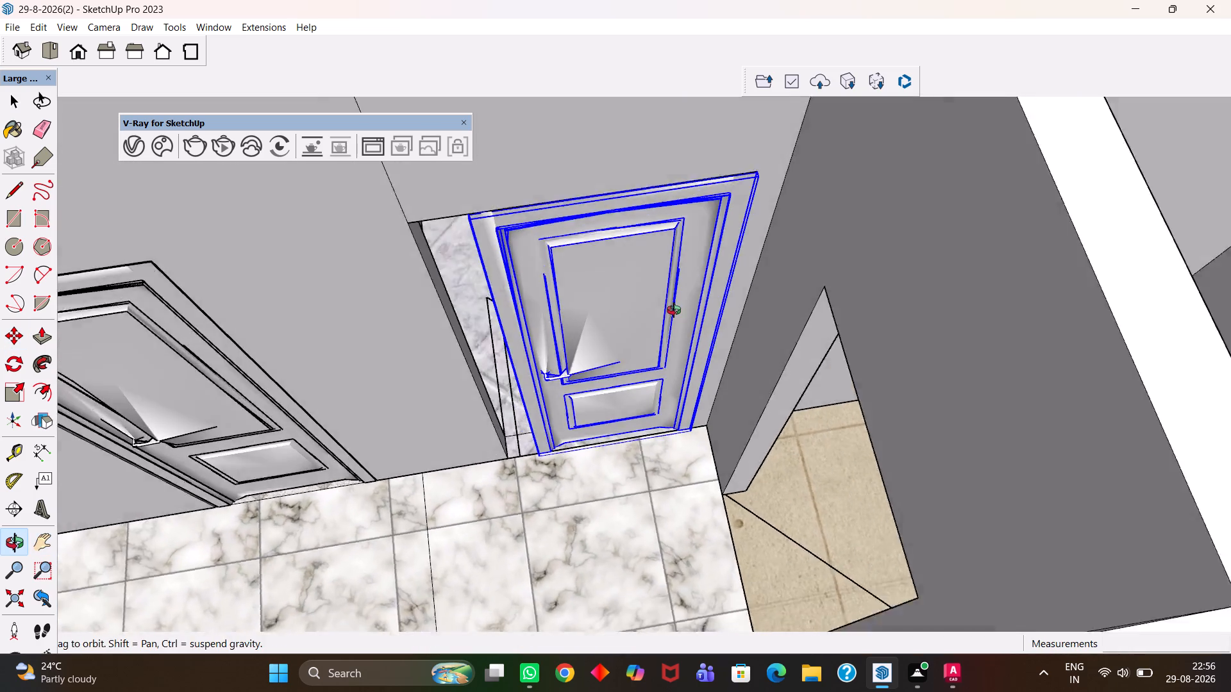
middle_click_drag(674, 310, 676, 291)
scroll(657, 287, "up", 1)
left_click_drag(612, 269, 717, 380)
middle_click(701, 397)
key("s")
scroll(701, 397, "up", 1)
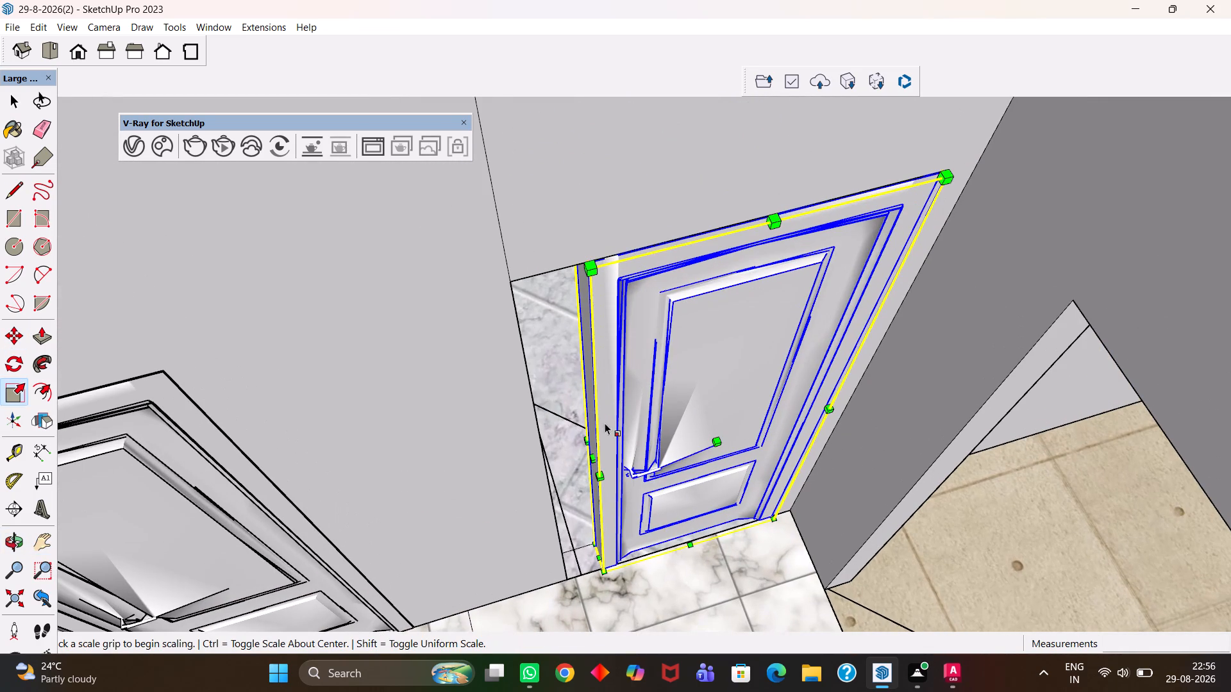
left_click(596, 453)
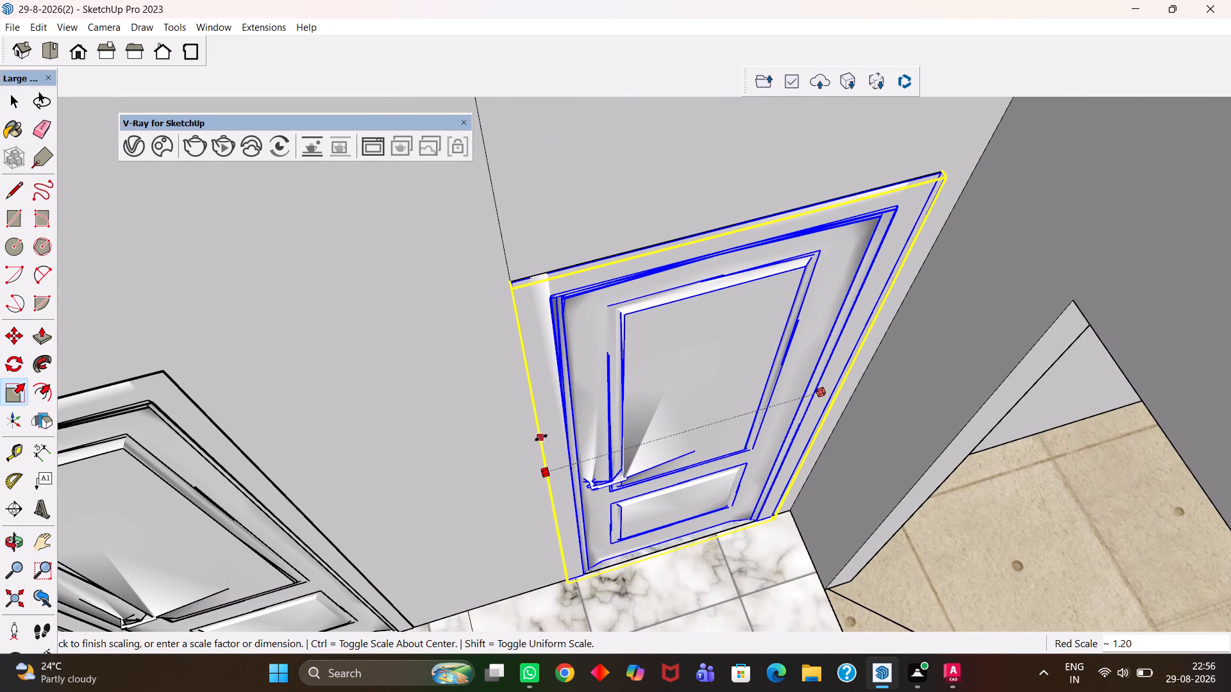
left_click(541, 438)
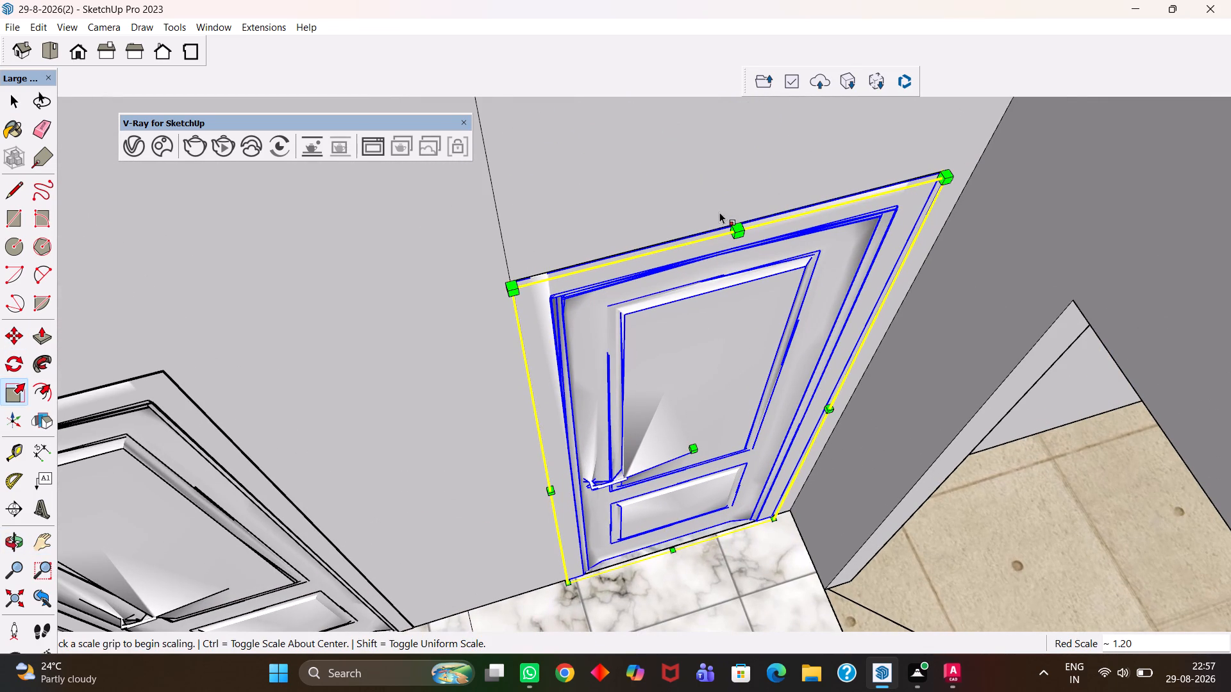
left_click(724, 210)
left_click(675, 240)
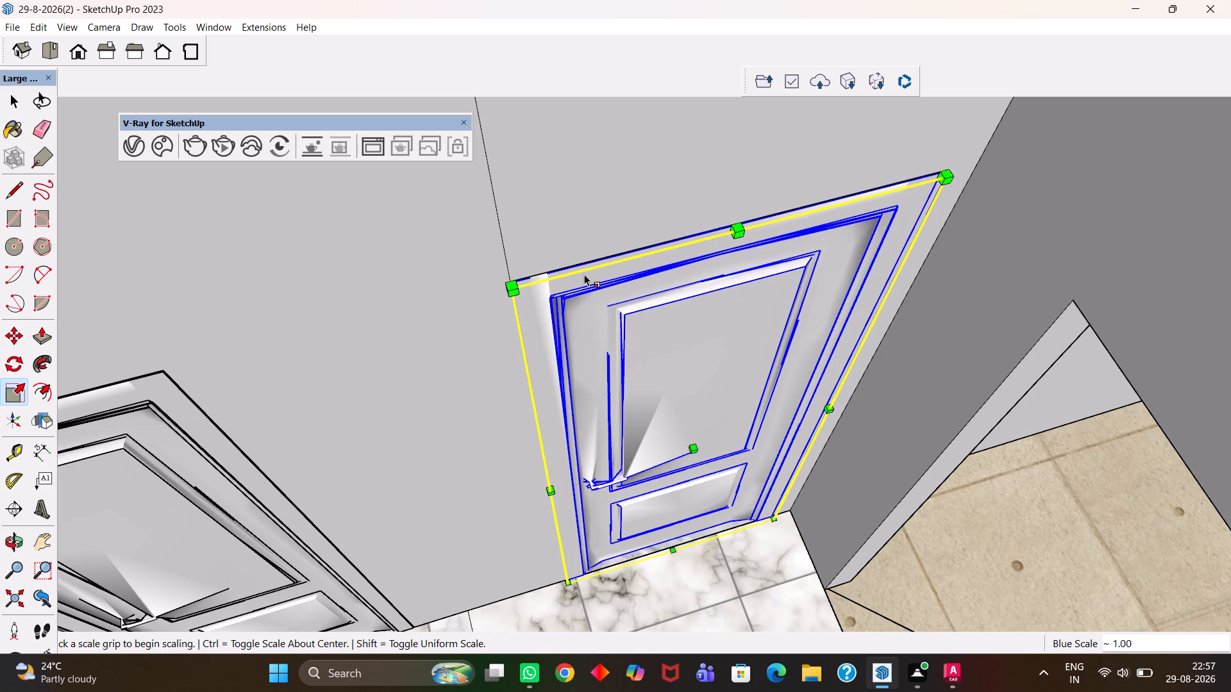
Copy the door beside the kitchen door about 6' 7 1/2" into the doorway of the brown-tiled room across the hall.
scroll(579, 294, "down", 5)
middle_click_drag(614, 395, 571, 426)
scroll(571, 425, "up", 2)
key("h")
scroll(563, 432, "down", 4)
left_click_drag(522, 452, 630, 399)
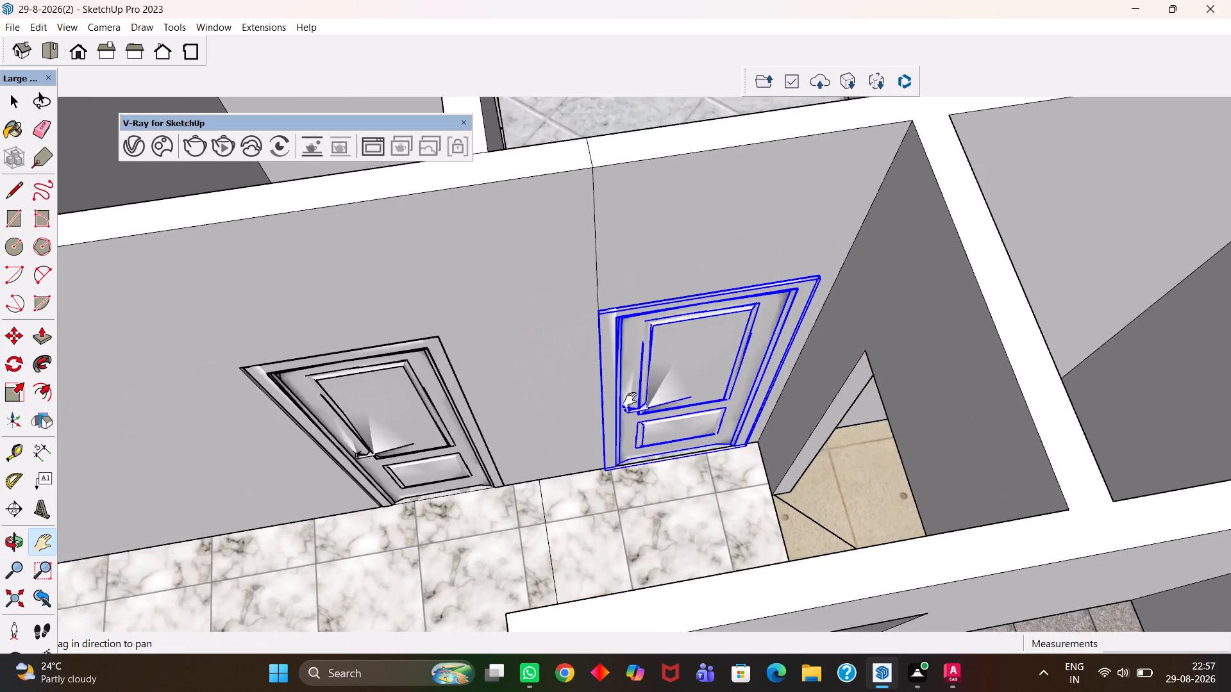
left_click_drag(630, 399, 644, 391)
middle_click(736, 543)
scroll(667, 421, "down", 5)
scroll(654, 393, "up", 1)
middle_click_drag(654, 393, 615, 443)
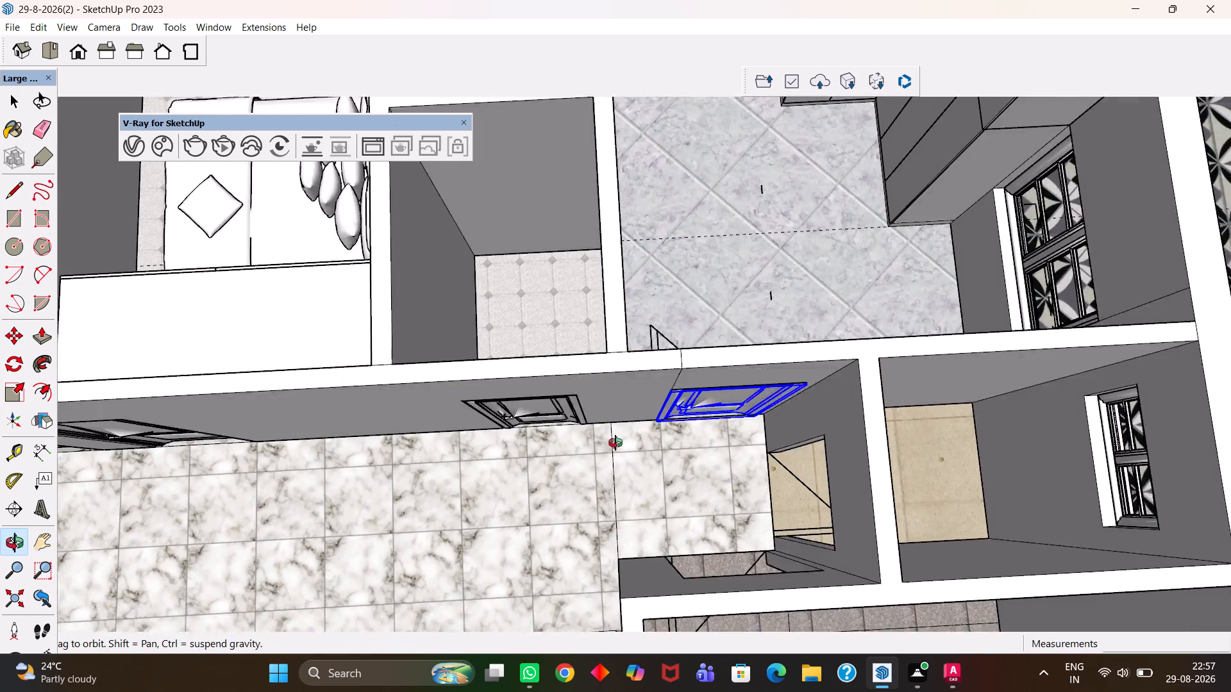
middle_click_drag(615, 443, 637, 436)
scroll(637, 436, "up", 2)
key("m")
key("space")
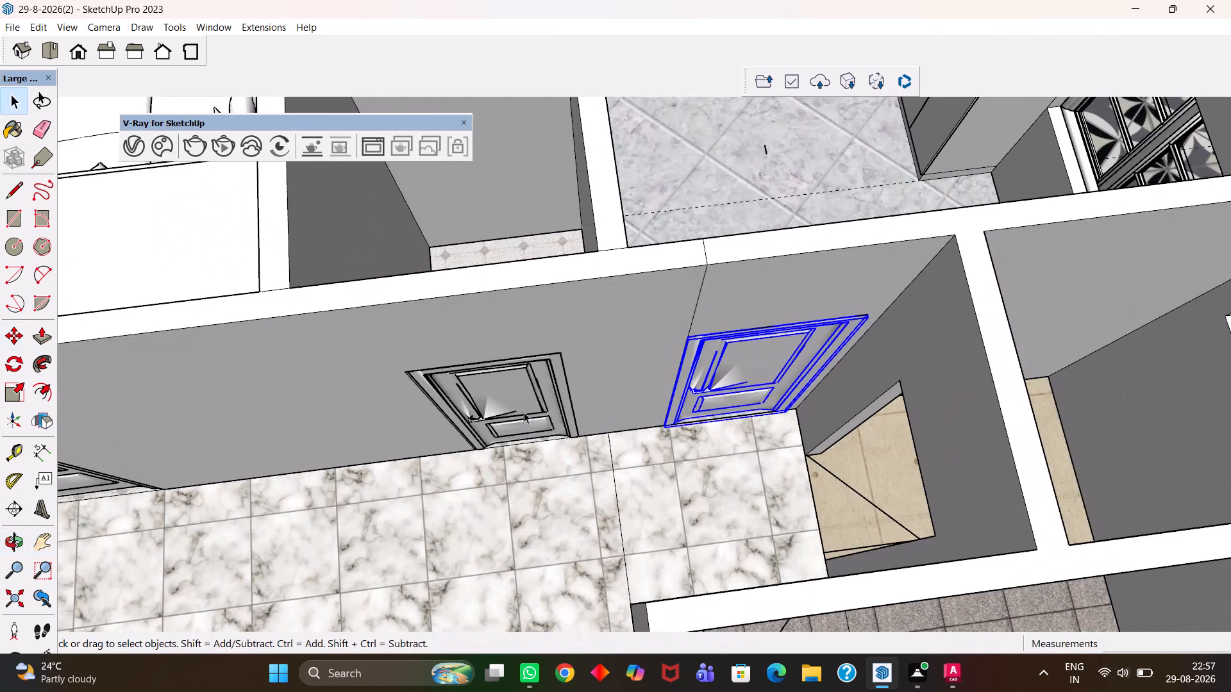
scroll(557, 429, "down", 5)
key("m")
key("space")
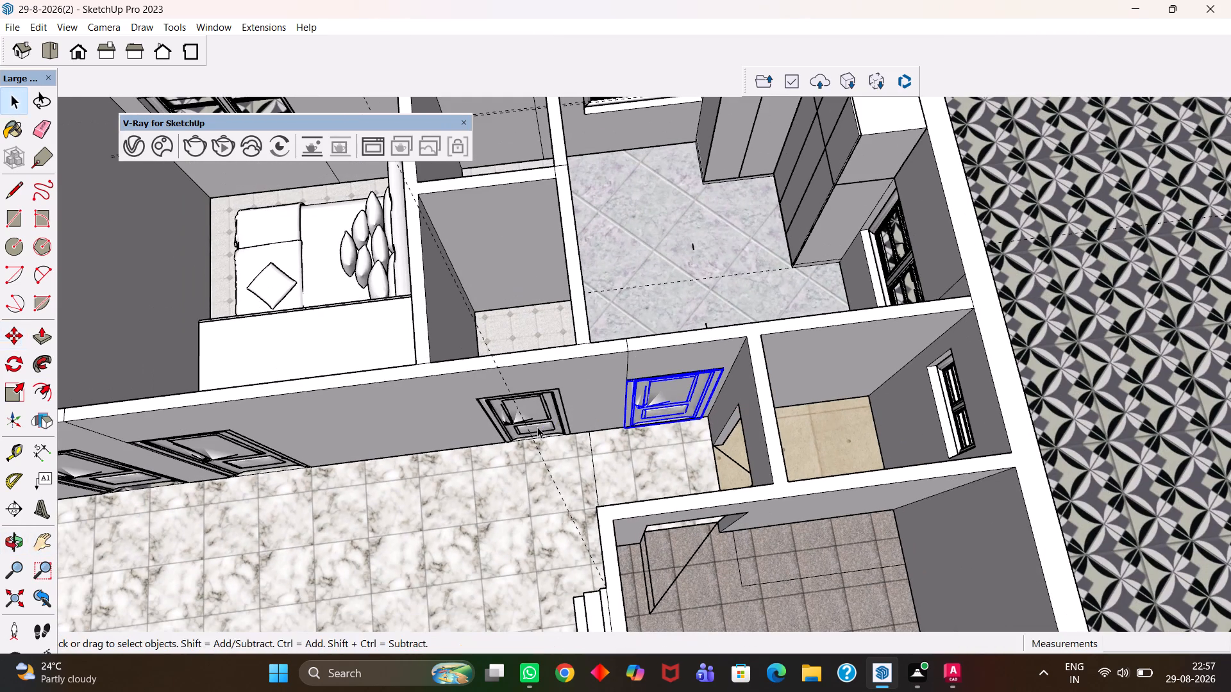
left_click(537, 427)
key("m")
left_click(571, 440)
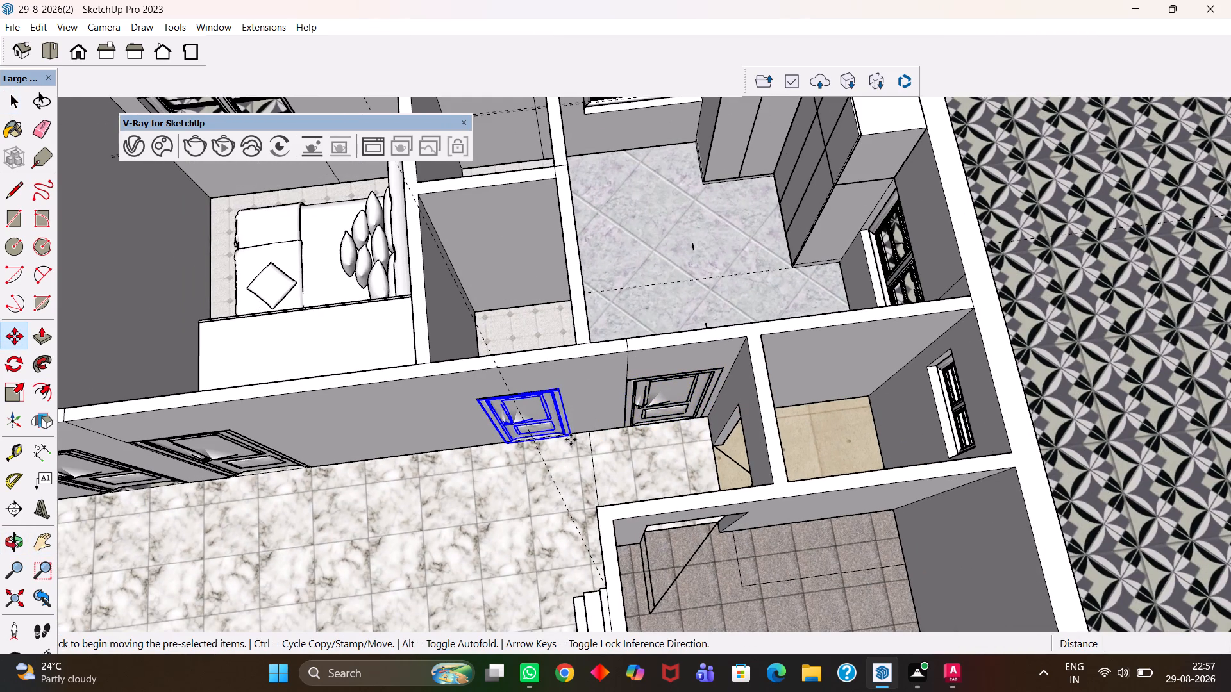
scroll(510, 401, "down", 6)
scroll(408, 341, "up", 1)
key("h")
left_click_drag(373, 344, 590, 412)
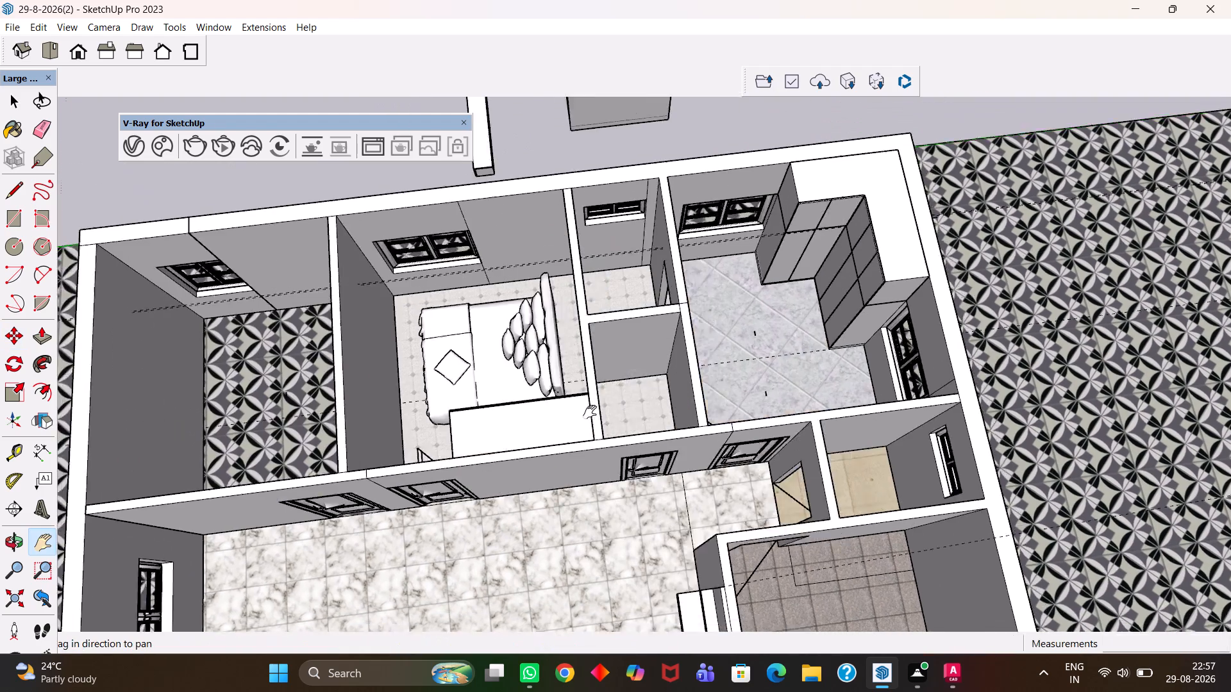
left_click_drag(590, 412, 603, 413)
middle_click_drag(337, 388, 322, 324)
scroll(354, 402, "up", 1)
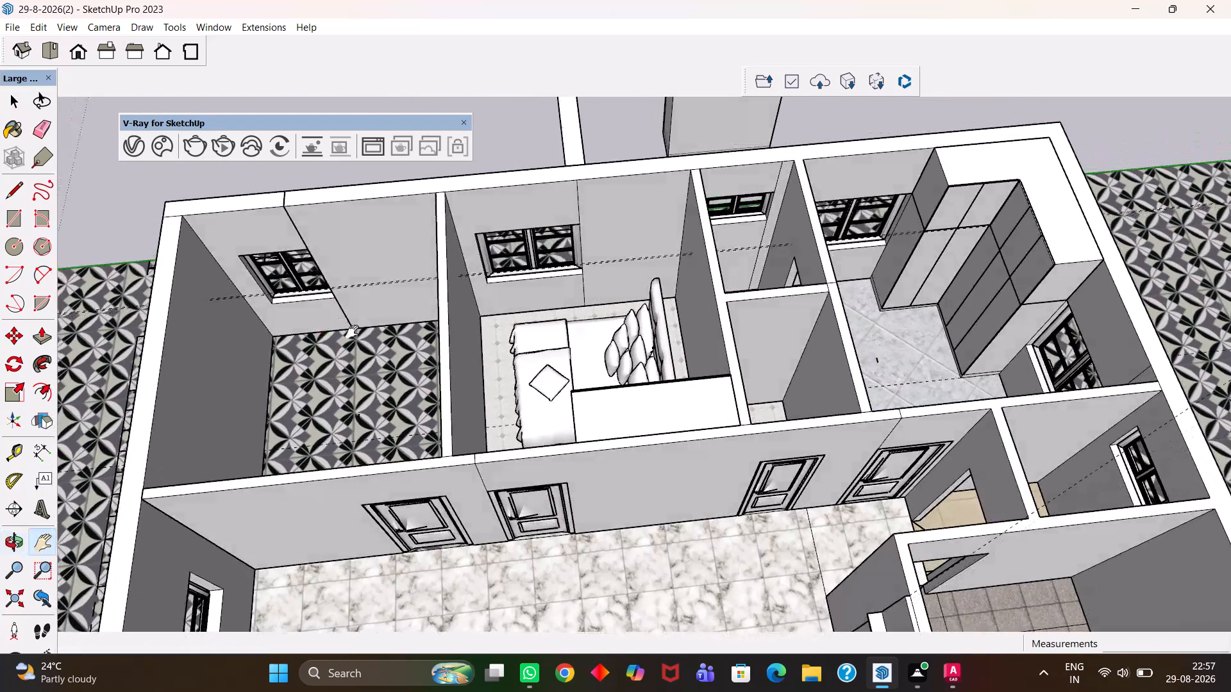
scroll(369, 370, "down", 4)
key("h")
left_click_drag(591, 518, 502, 342)
scroll(558, 334, "up", 12)
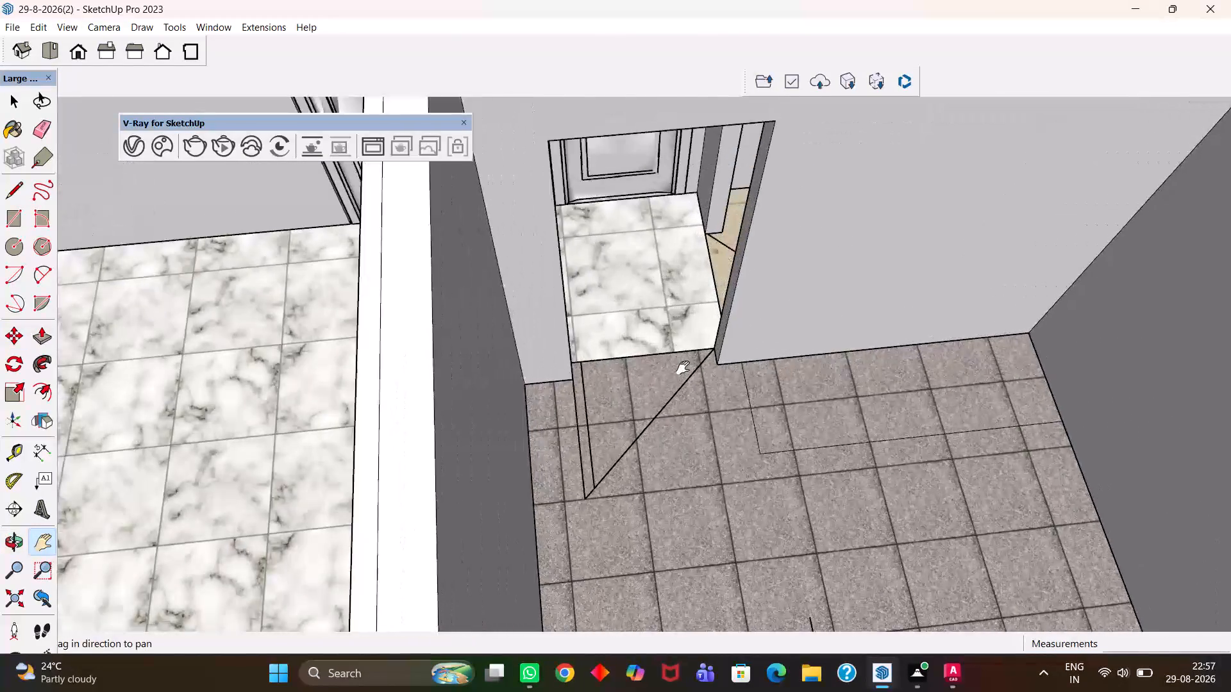
scroll(683, 368, "up", 2)
key("Escape")
left_click(733, 361)
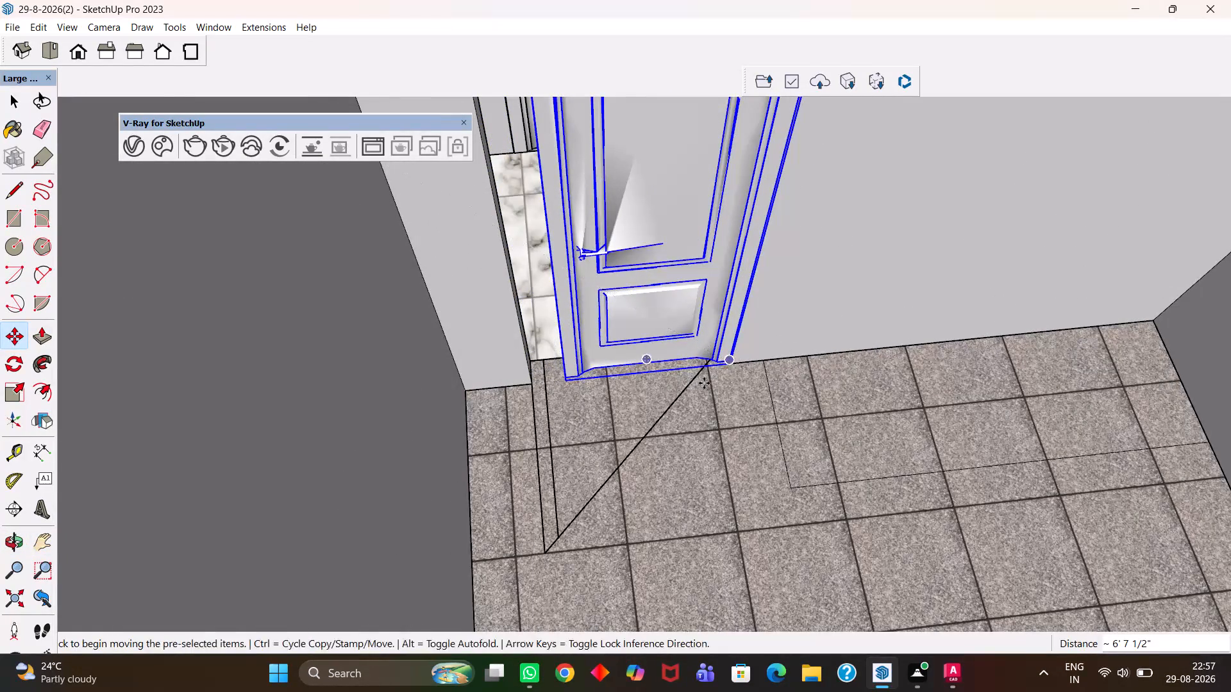
Scale the brown-tiled room's door in width until it reaches the far jamb of its doorway.
key("h")
scroll(701, 383, "down", 4)
left_click_drag(666, 301, 647, 411)
middle_click_drag(645, 411, 610, 419)
scroll(610, 418, "up", 3)
key("s")
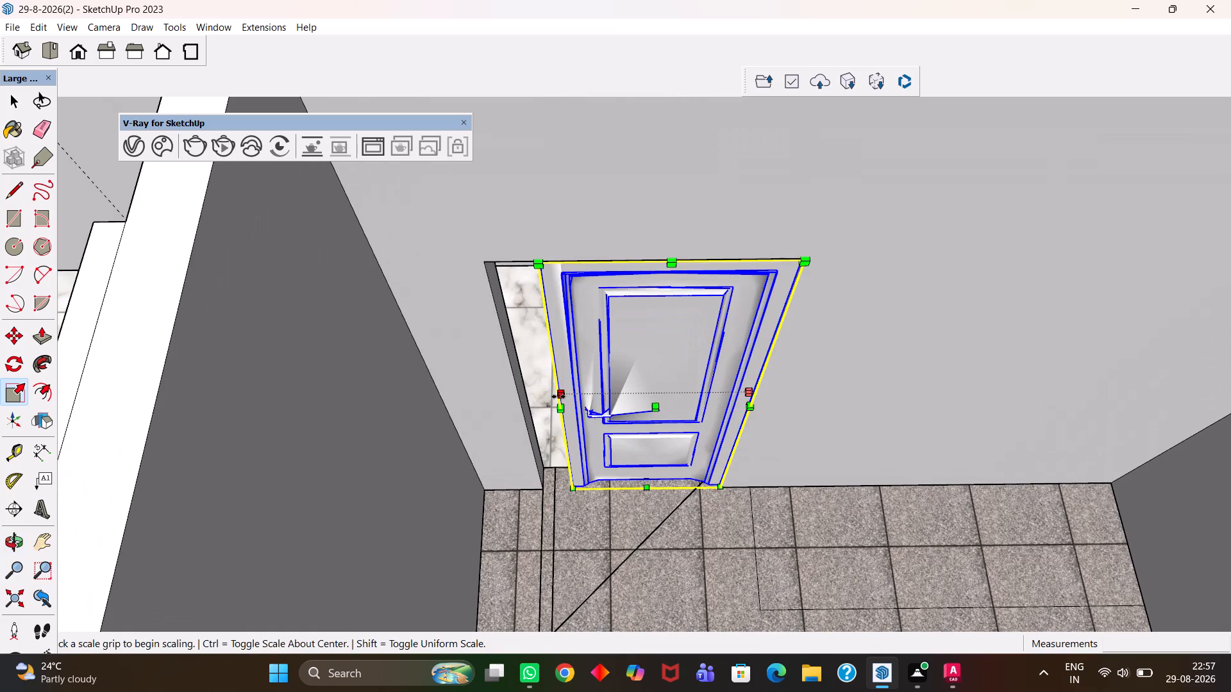
left_click(558, 397)
left_click(516, 391)
scroll(514, 391, "down", 2)
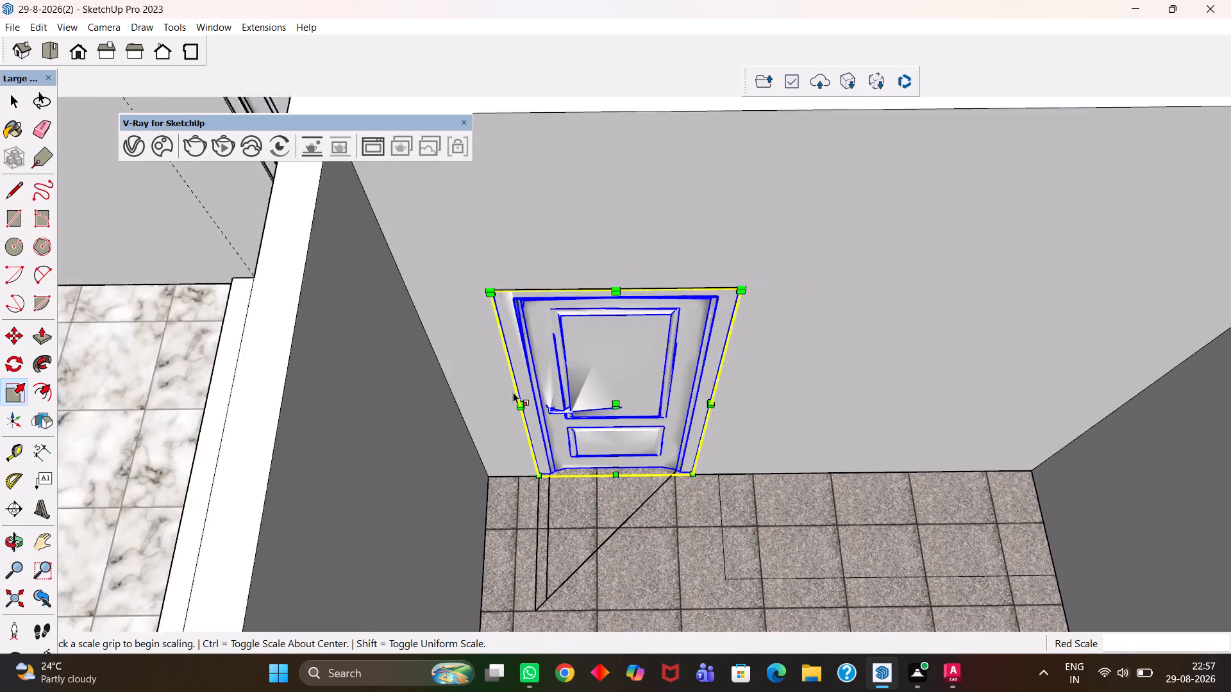
Delete the door from the hall doorway between the bedroom and kitchen doorways.
scroll(513, 392, "down", 8)
key("h")
left_click_drag(555, 321, 596, 451)
middle_click_drag(577, 366, 581, 465)
scroll(592, 475, "up", 1)
scroll(569, 455, "down", 5)
scroll(582, 391, "up", 5)
left_click_drag(433, 448, 611, 430)
middle_click_drag(617, 430, 624, 387)
scroll(617, 430, "up", 3)
key("space")
left_click(643, 396)
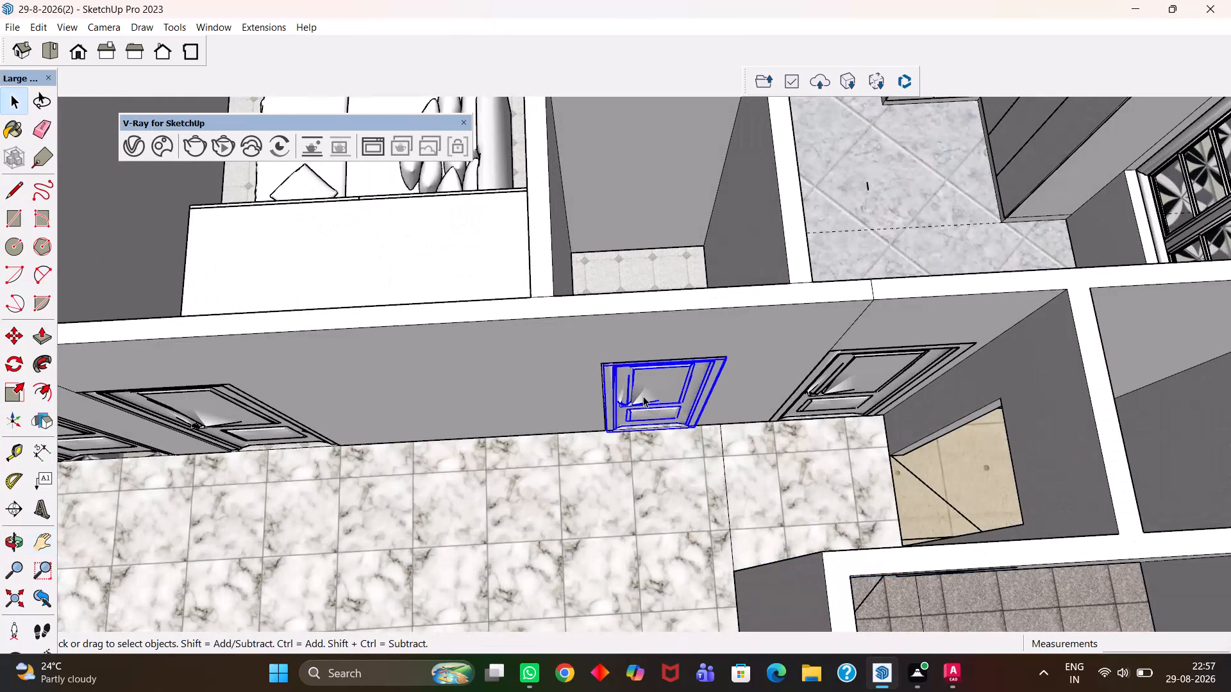
key("Delete")
Examine the house from above and the openings around the marble hall and its front wall.
scroll(643, 396, "up", 4)
scroll(643, 396, "down", 18)
key("h")
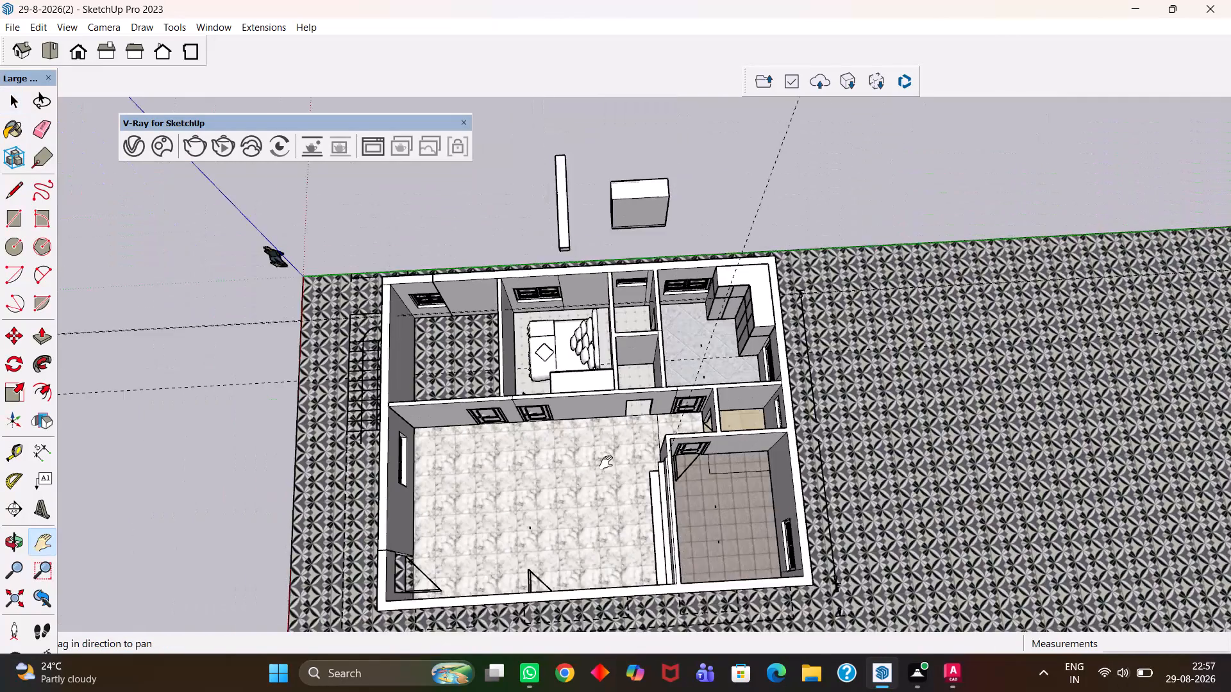
scroll(605, 463, "up", 1)
middle_click_drag(605, 465, 579, 428)
scroll(579, 428, "up", 3)
left_click_drag(519, 474, 576, 367)
scroll(540, 358, "down", 5)
scroll(531, 425, "up", 5)
middle_click_drag(538, 440, 622, 525)
middle_click_drag(535, 369, 659, 398)
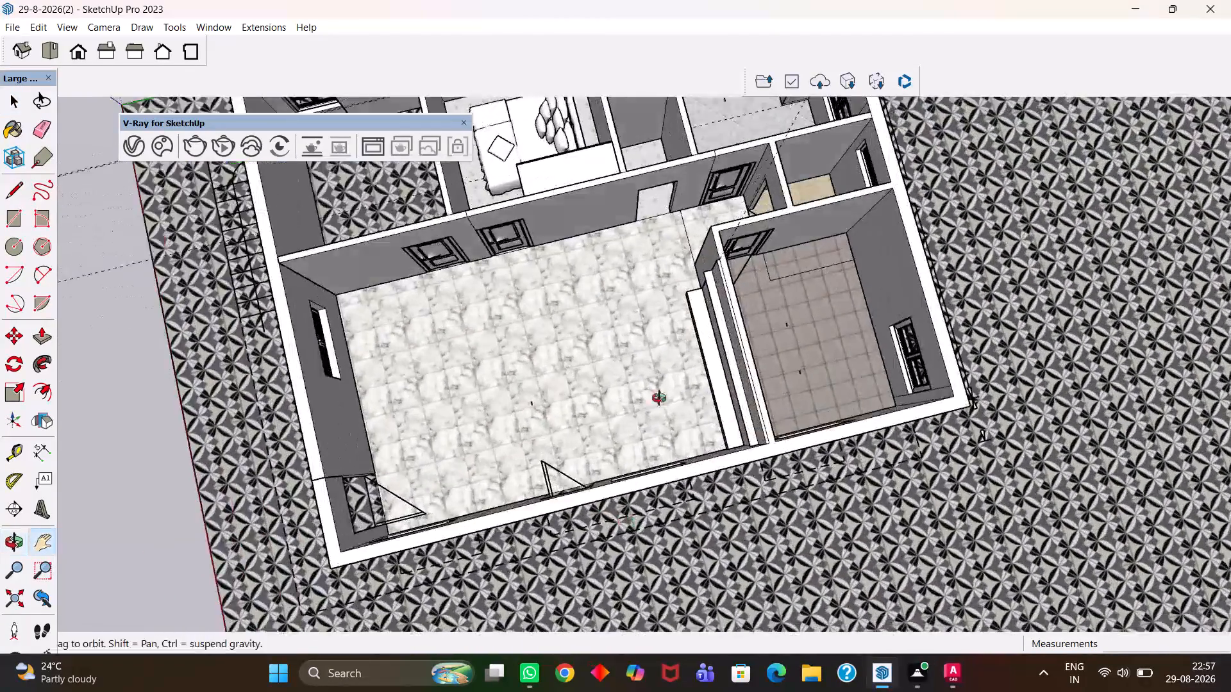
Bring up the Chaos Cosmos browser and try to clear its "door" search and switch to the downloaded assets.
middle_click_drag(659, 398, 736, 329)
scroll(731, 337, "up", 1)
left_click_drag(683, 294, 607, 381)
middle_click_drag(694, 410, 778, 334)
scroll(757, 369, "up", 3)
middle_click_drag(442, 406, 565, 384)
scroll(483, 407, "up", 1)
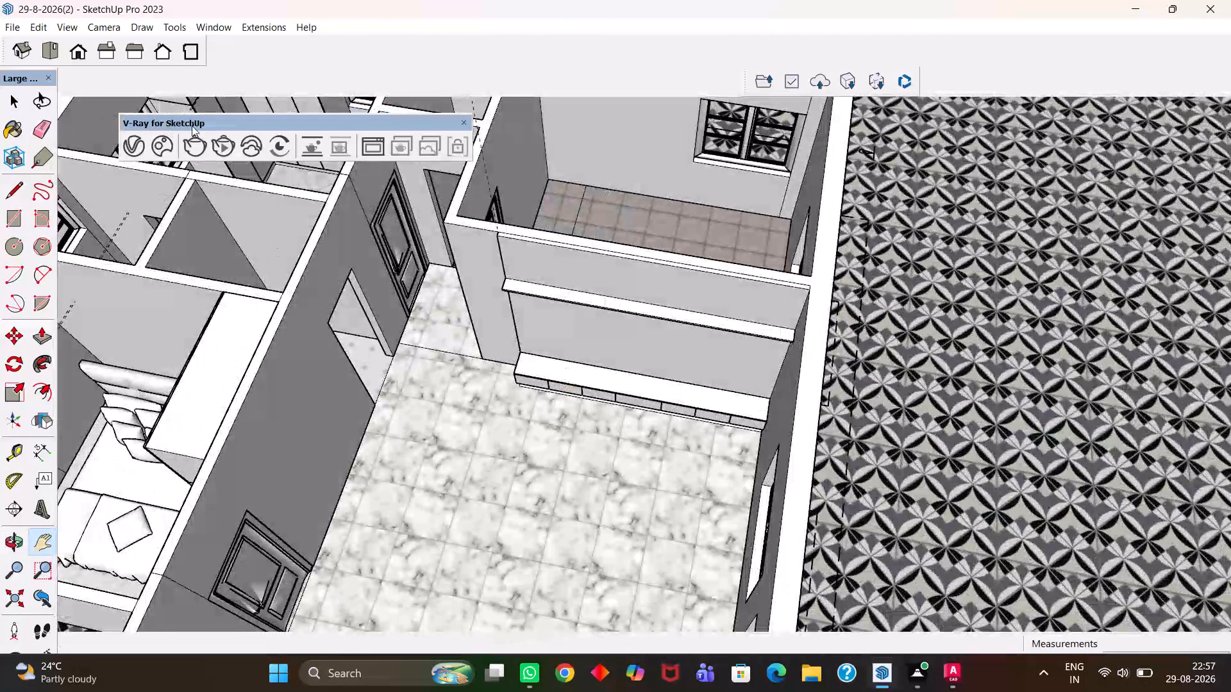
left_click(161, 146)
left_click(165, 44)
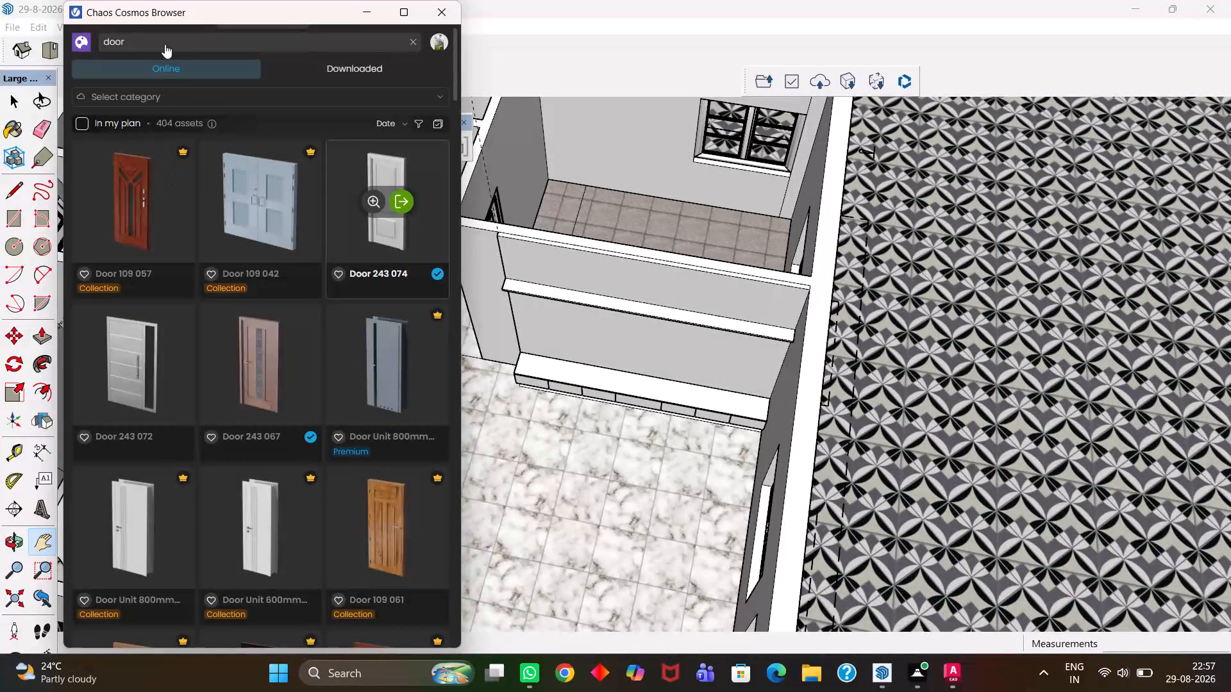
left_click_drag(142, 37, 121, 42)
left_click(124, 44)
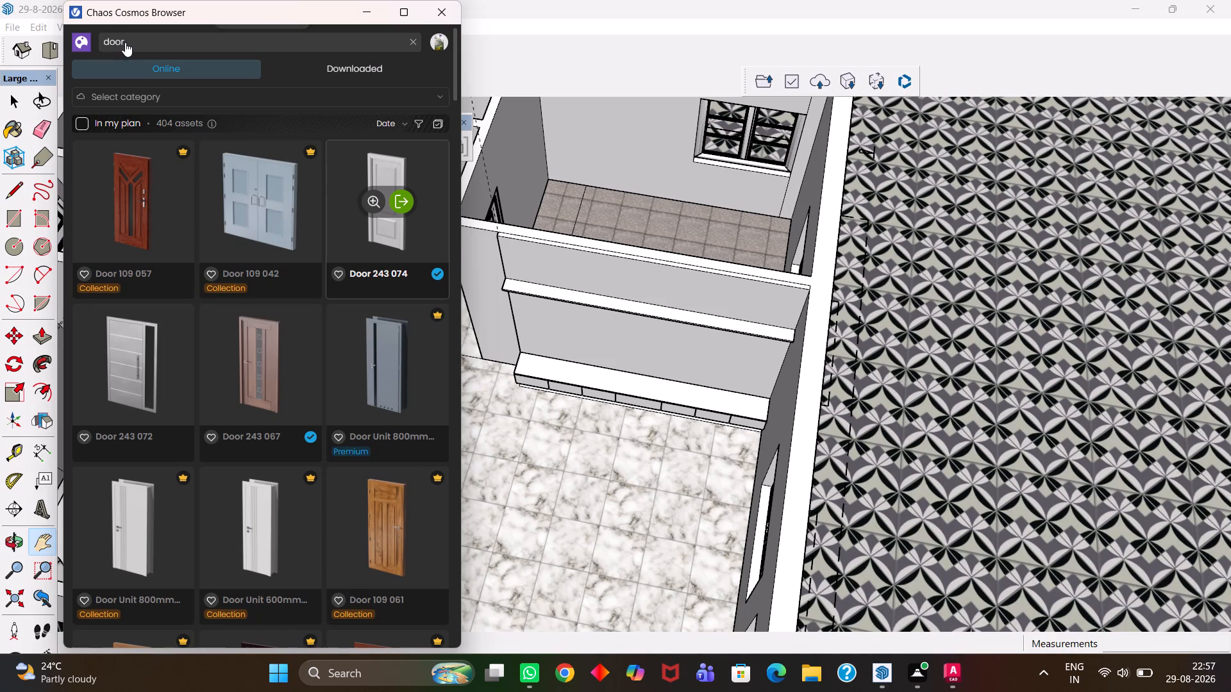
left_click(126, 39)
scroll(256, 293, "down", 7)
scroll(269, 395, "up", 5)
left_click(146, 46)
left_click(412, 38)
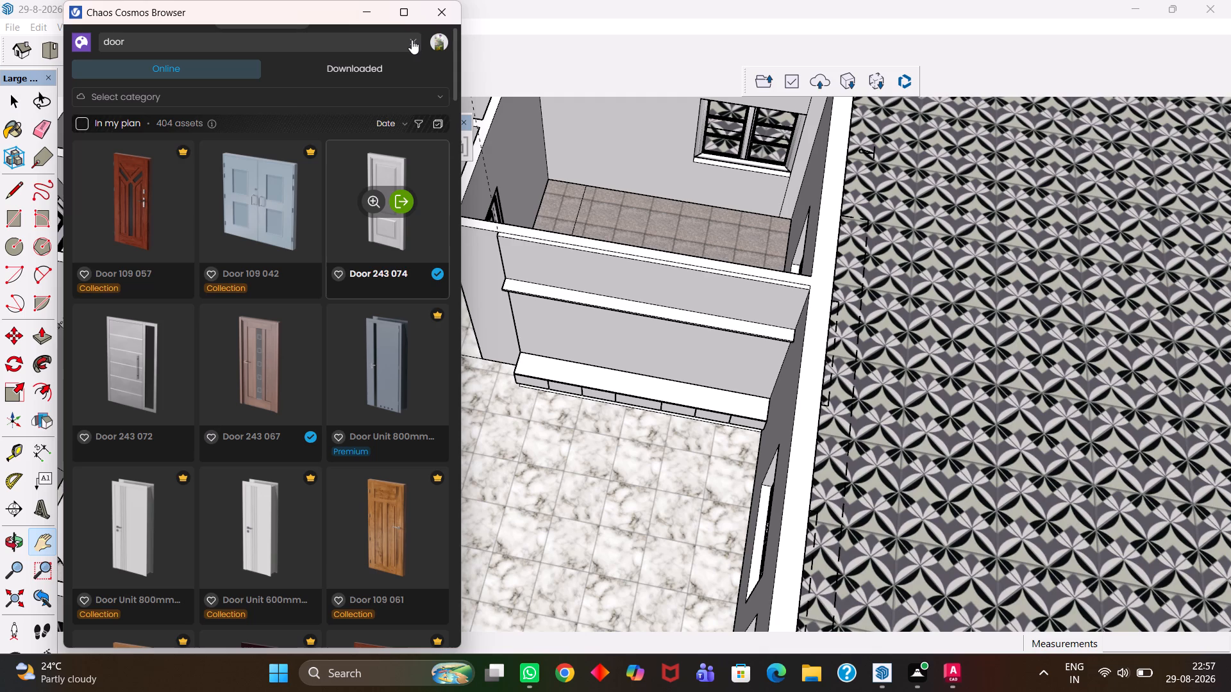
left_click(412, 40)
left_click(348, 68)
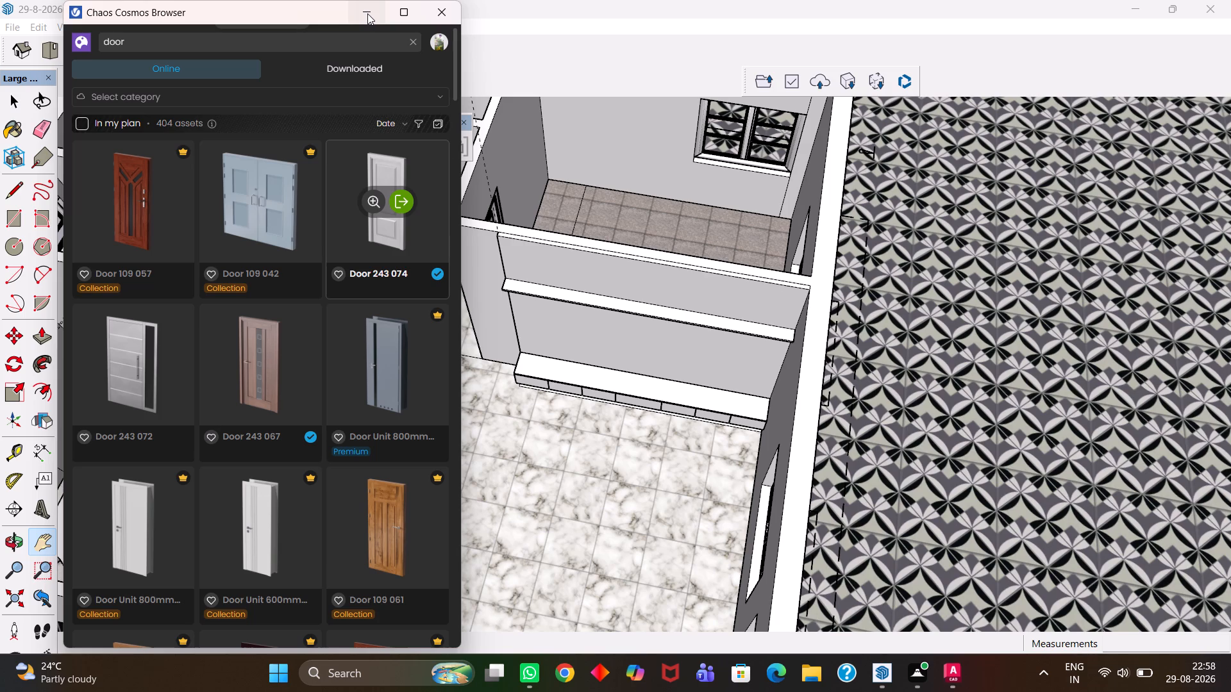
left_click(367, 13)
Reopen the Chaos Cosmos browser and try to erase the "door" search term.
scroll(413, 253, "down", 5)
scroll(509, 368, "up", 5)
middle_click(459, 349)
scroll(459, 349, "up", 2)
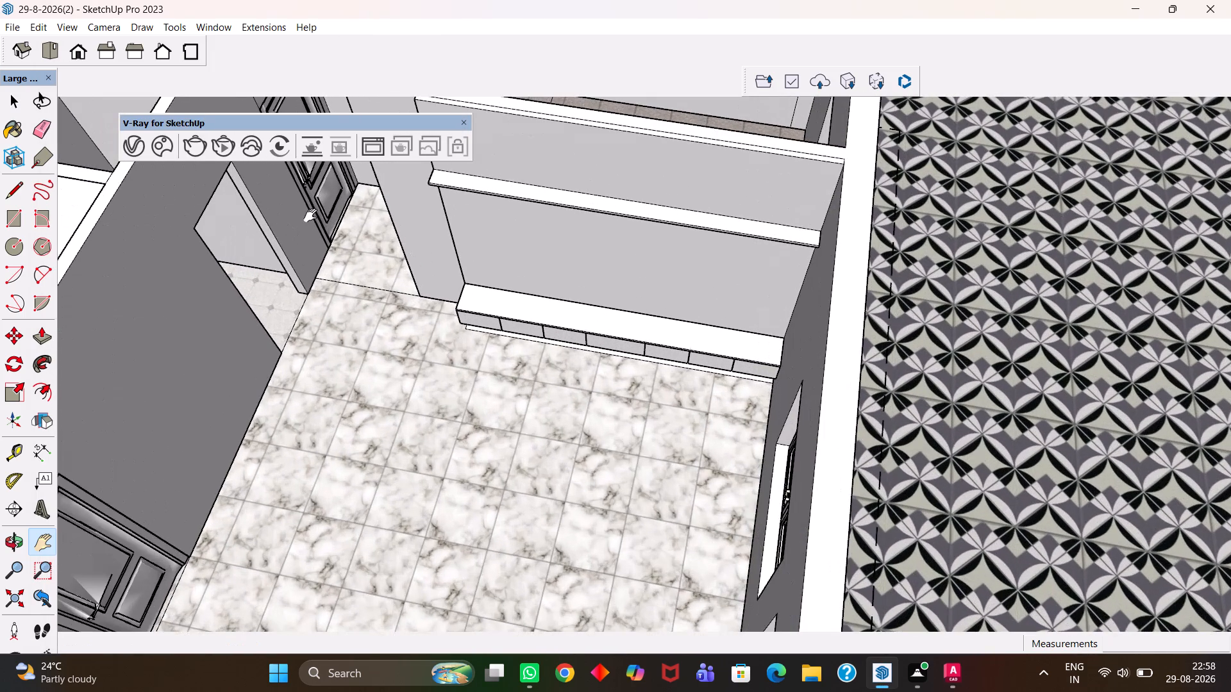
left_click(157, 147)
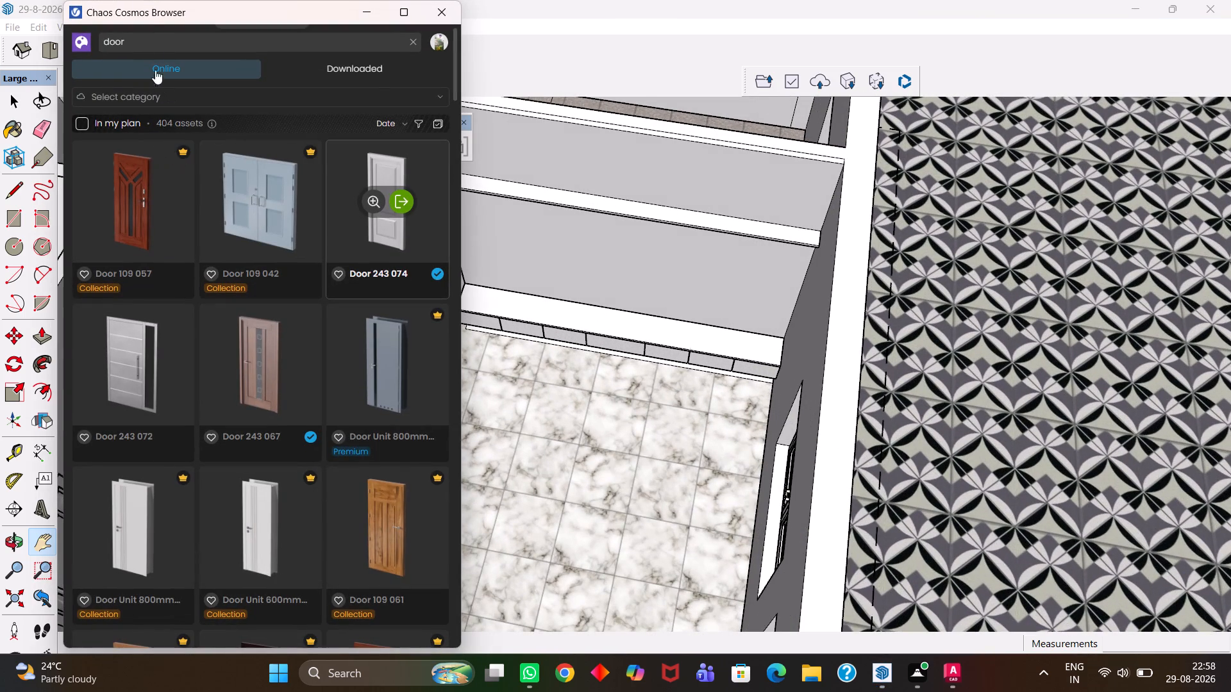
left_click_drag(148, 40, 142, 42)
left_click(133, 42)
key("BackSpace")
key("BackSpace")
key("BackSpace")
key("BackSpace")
Look through the door assets listed in the Chaos Cosmos browser.
scroll(188, 292, "down", 13)
scroll(224, 365, "up", 13)
scroll(217, 325, "down", 16)
scroll(216, 323, "up", 7)
scroll(216, 323, "down", 7)
scroll(216, 323, "up", 15)
scroll(229, 325, "down", 18)
scroll(219, 349, "down", 7)
scroll(233, 377, "up", 8)
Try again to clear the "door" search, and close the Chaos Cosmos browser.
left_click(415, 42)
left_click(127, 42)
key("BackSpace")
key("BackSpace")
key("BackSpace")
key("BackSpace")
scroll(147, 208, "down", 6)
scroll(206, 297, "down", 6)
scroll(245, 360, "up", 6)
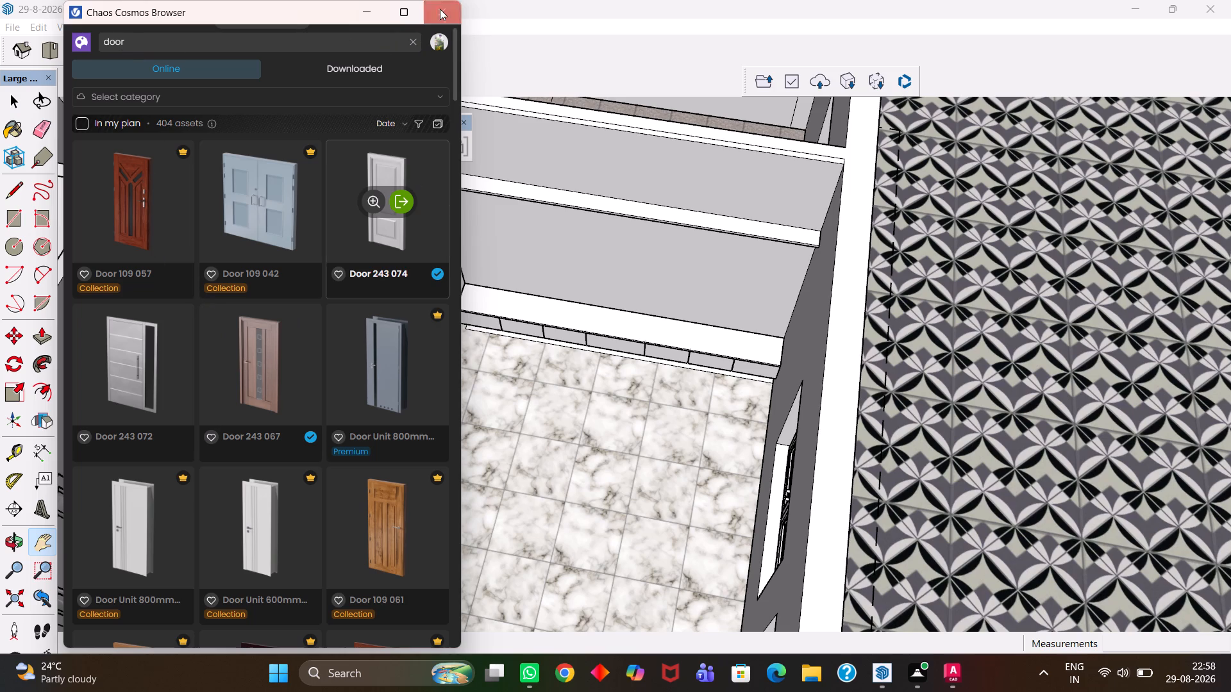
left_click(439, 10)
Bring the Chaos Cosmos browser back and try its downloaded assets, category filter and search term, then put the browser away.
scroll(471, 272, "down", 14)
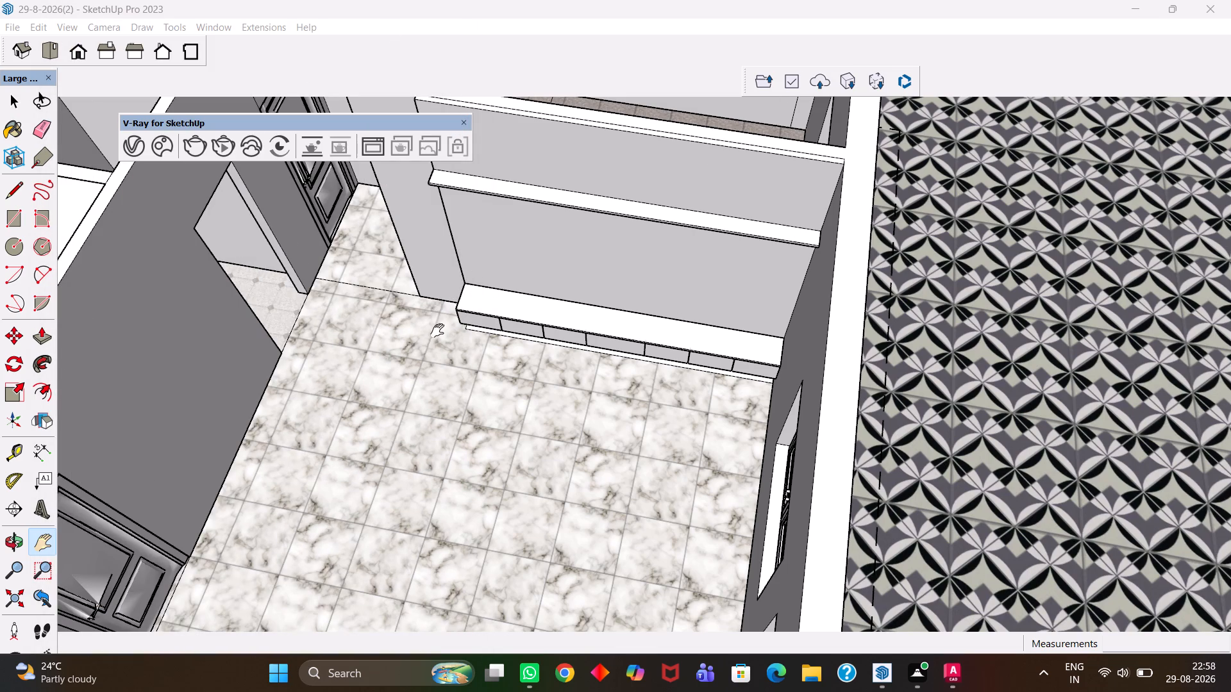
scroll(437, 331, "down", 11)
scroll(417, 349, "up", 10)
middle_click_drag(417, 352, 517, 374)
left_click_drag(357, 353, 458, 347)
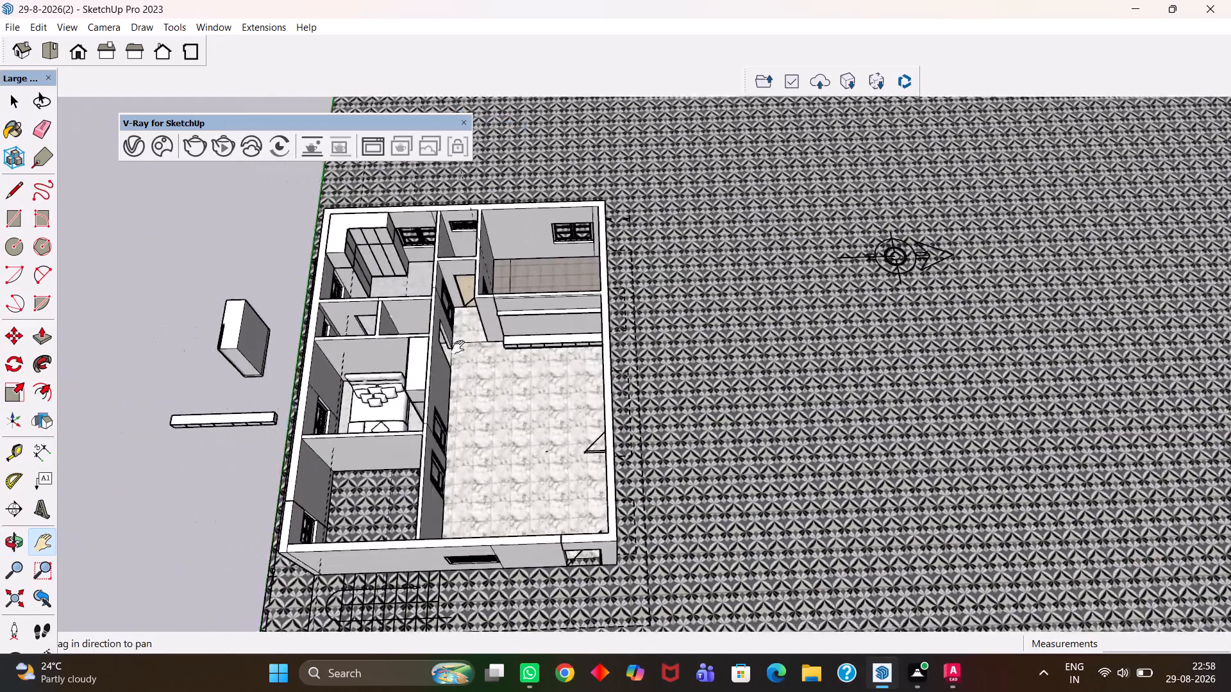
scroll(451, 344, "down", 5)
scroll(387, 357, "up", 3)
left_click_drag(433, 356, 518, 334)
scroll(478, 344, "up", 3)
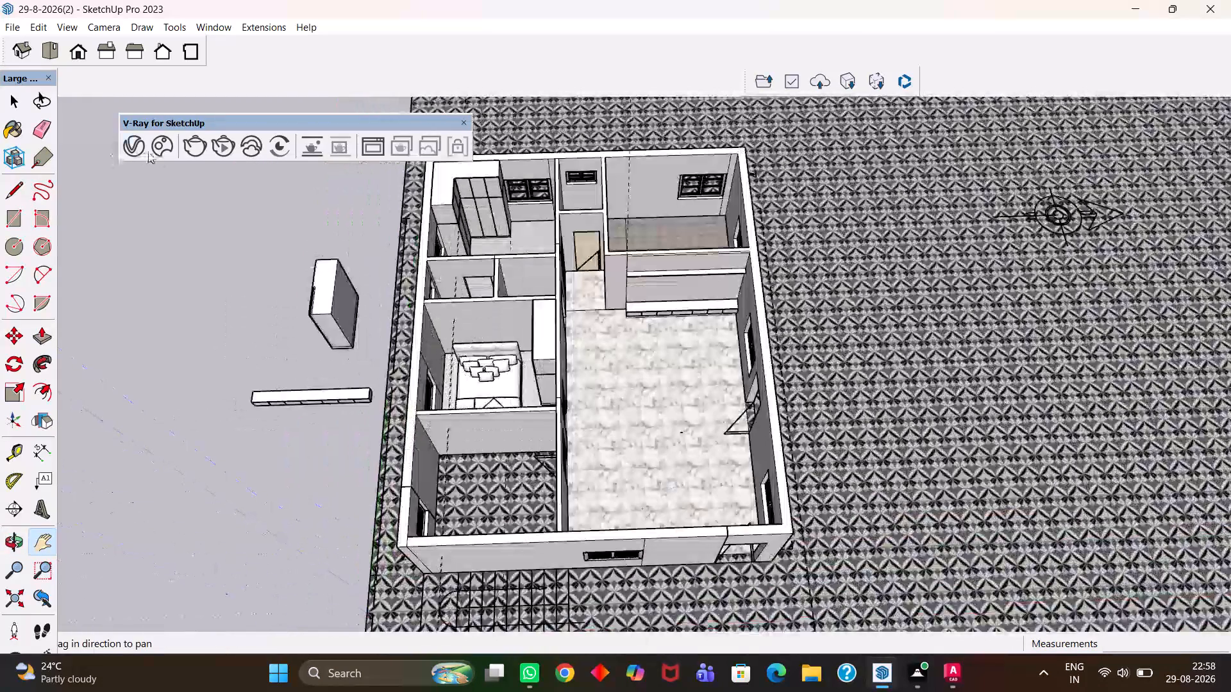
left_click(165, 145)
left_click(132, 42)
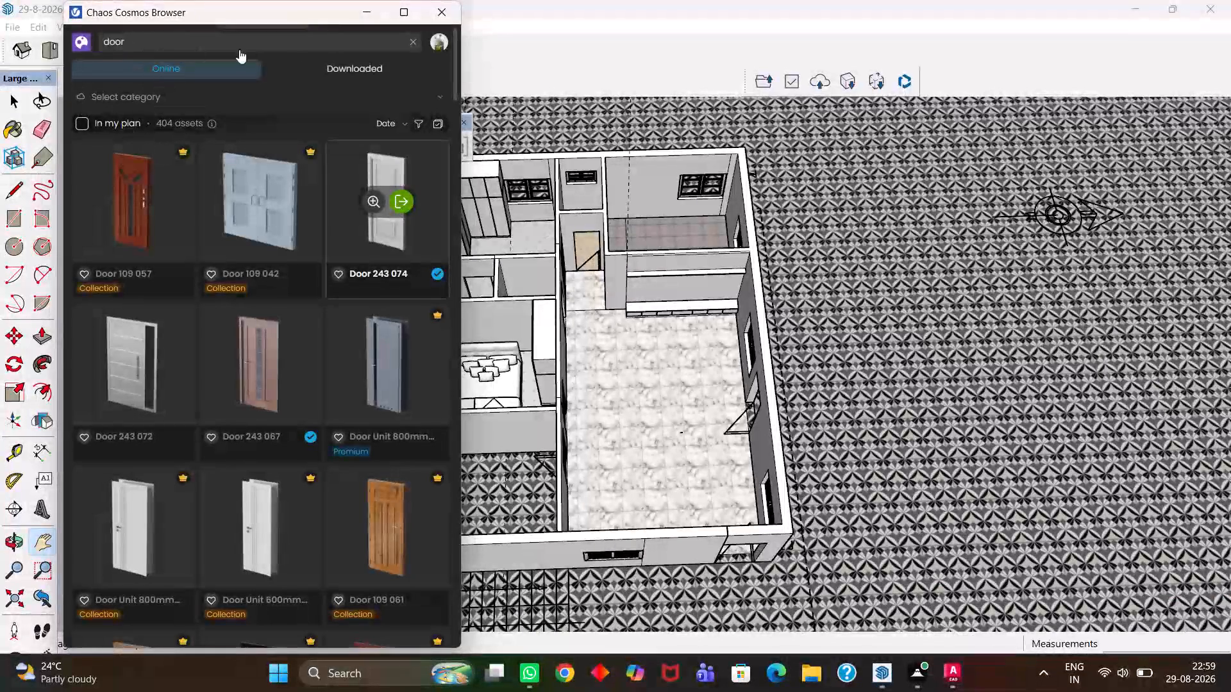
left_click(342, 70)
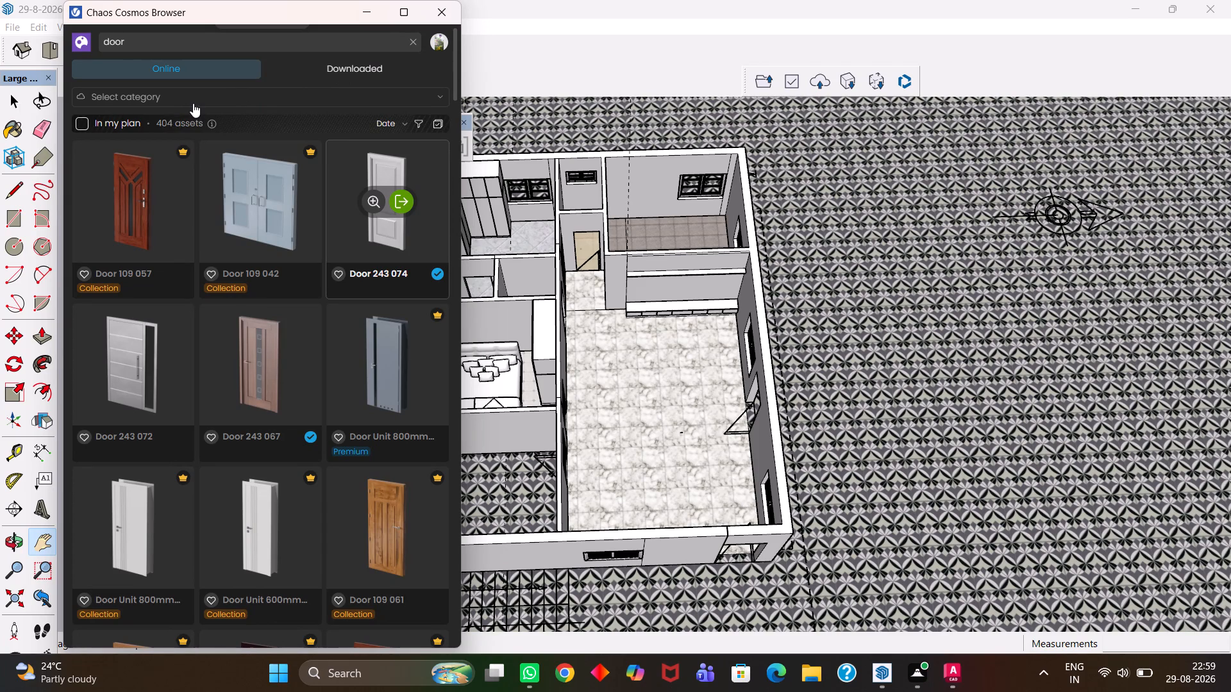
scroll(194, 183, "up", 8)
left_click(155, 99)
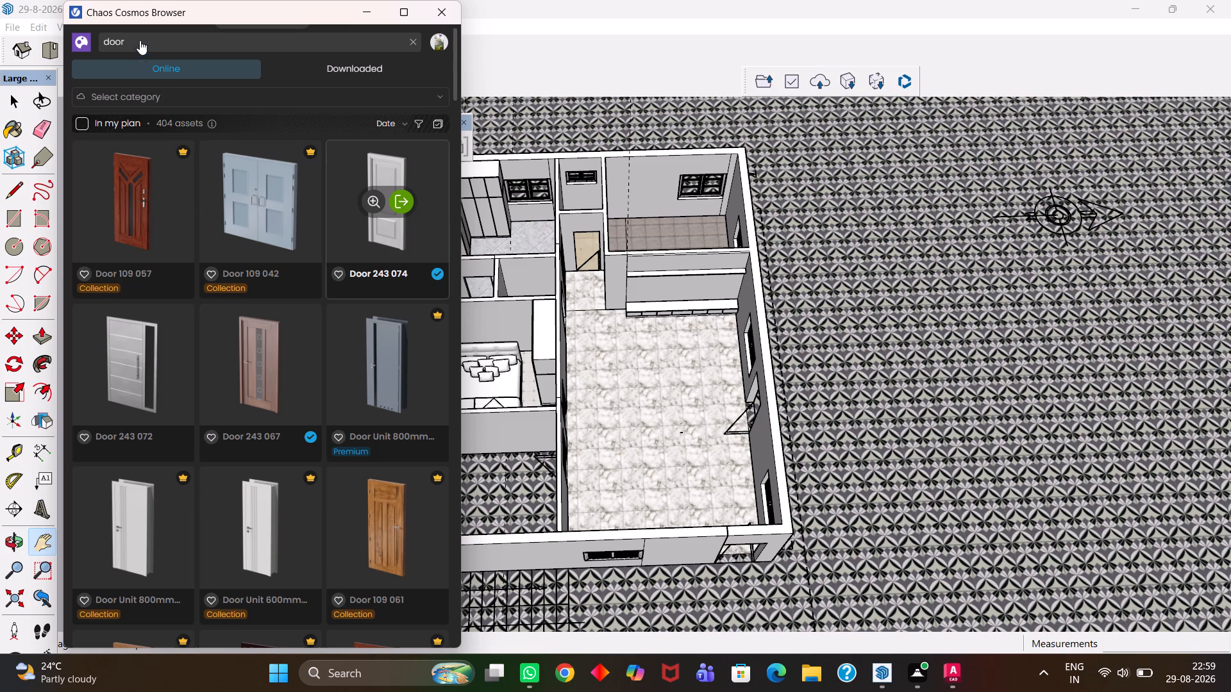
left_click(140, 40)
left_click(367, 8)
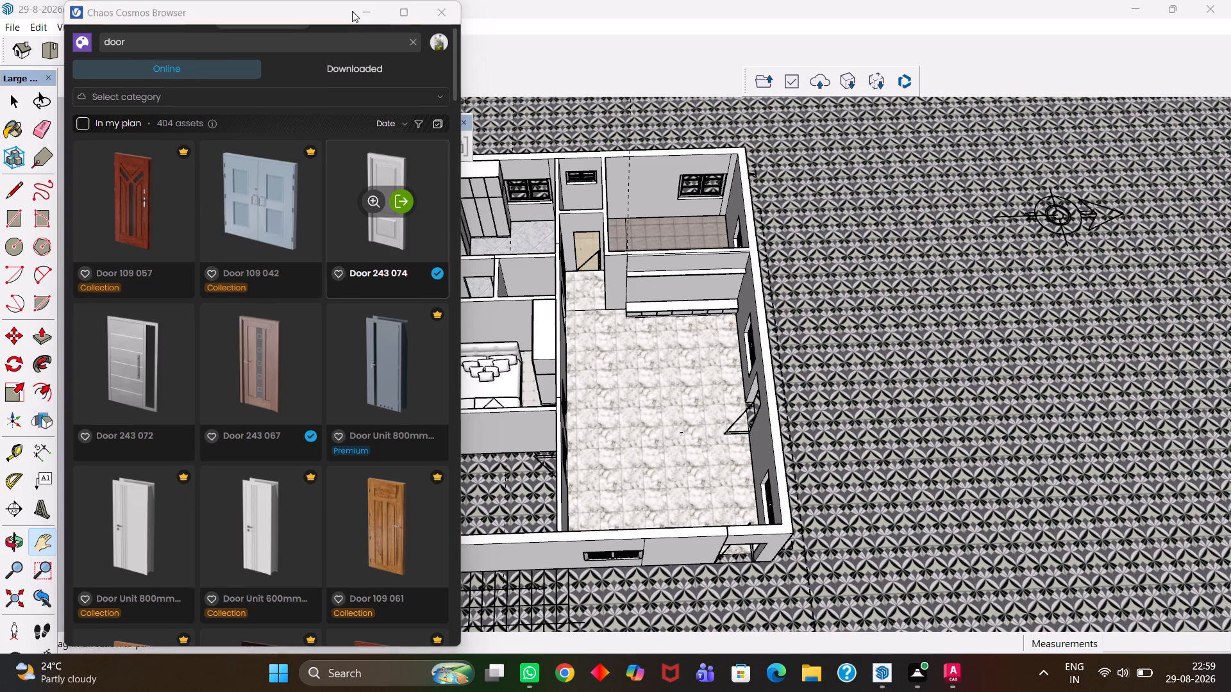
Save the house model.
key("ctrl+s")
scroll(633, 397, "up", 1)
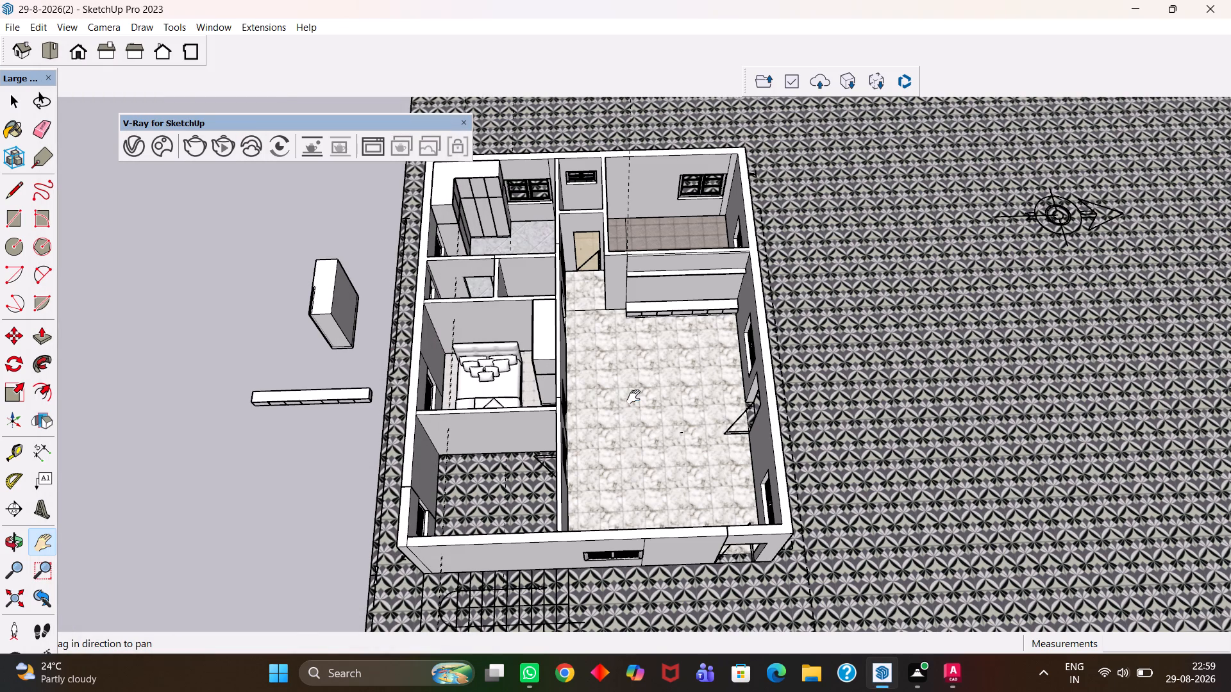
scroll(633, 397, "up", 7)
scroll(631, 395, "down", 5)
key("ctrl+s")
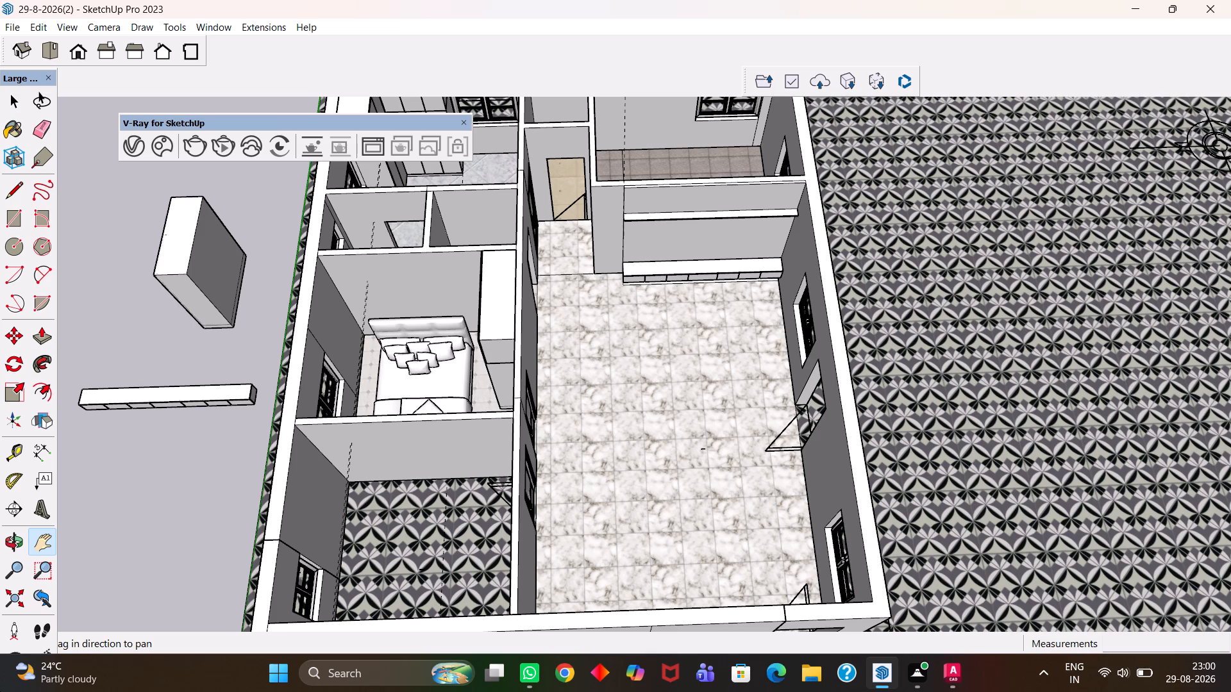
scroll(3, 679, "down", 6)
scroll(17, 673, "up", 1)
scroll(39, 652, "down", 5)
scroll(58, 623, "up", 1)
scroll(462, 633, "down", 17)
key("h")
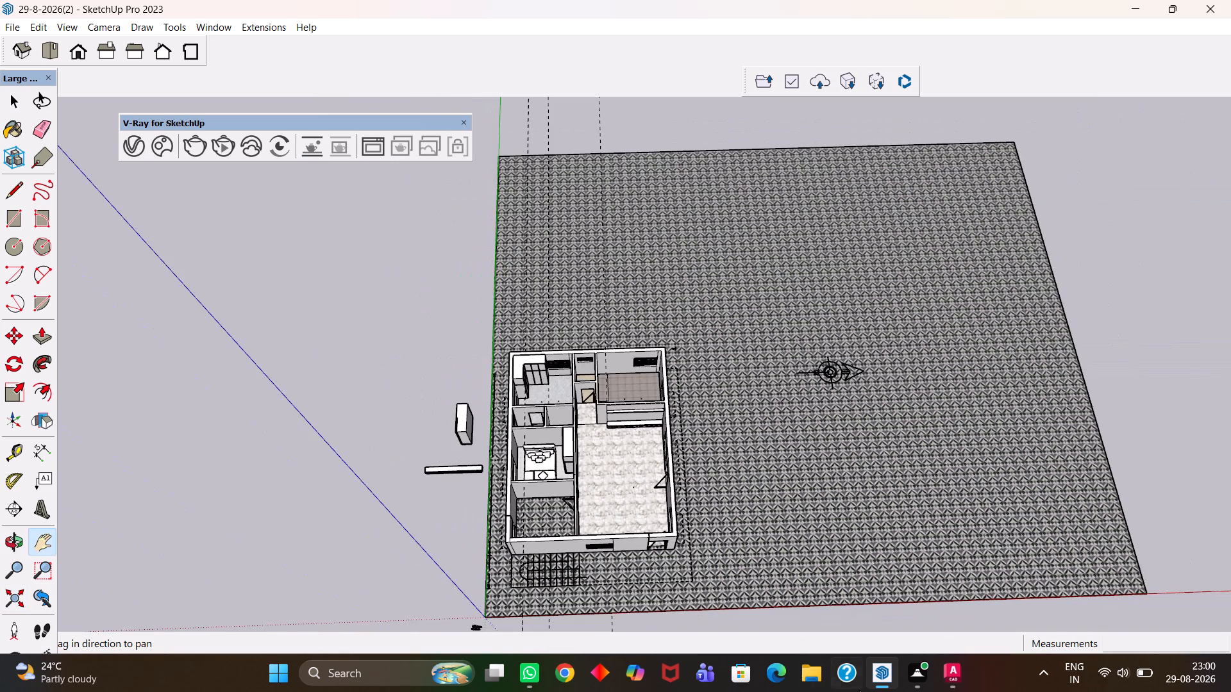
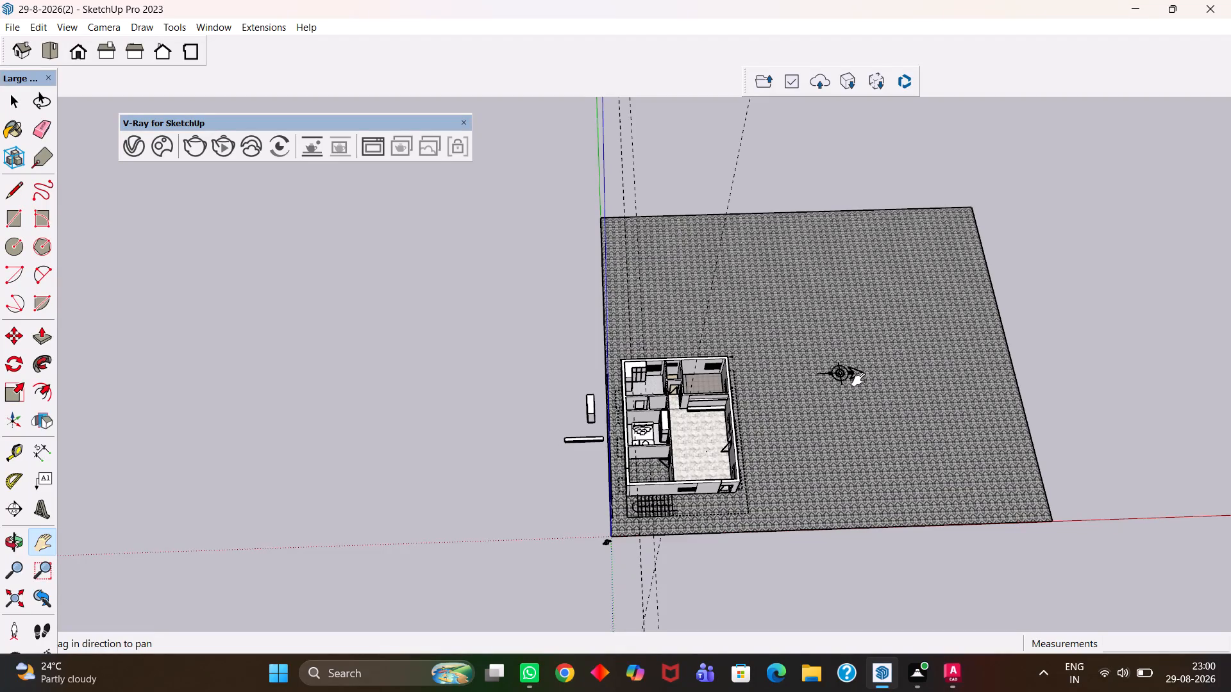
Paint the large patterned ground surface around the house with white Color M00 from the Colors materials collection.
key("b")
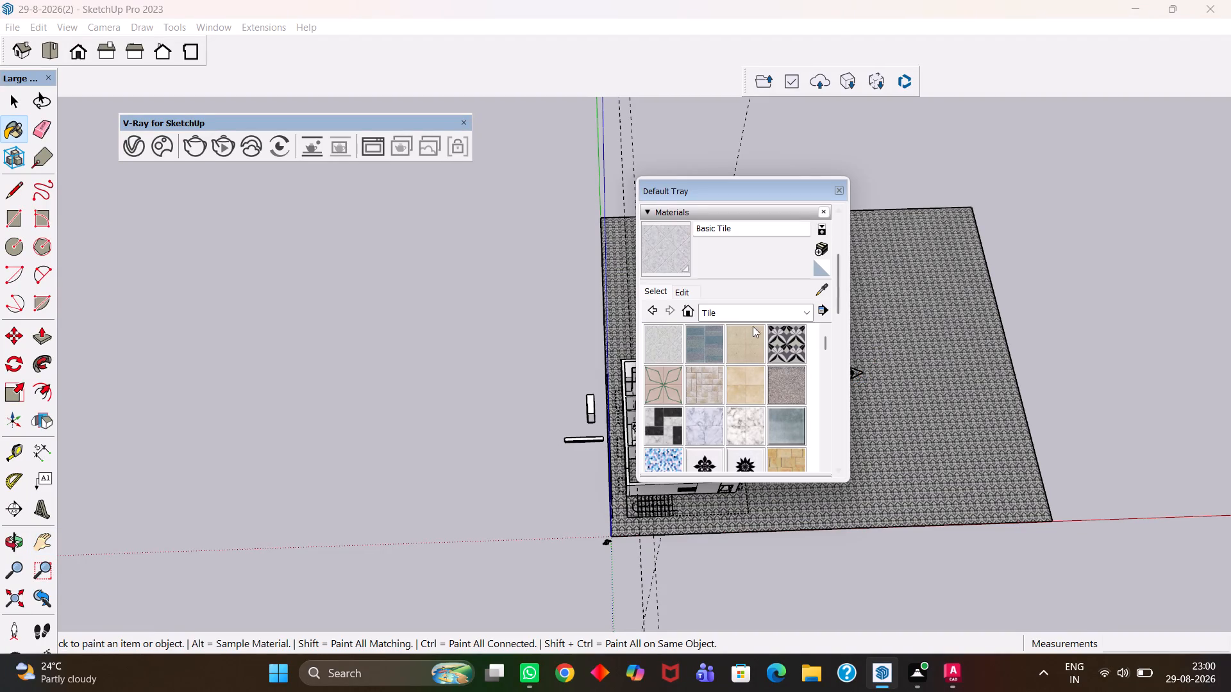
left_click(728, 315)
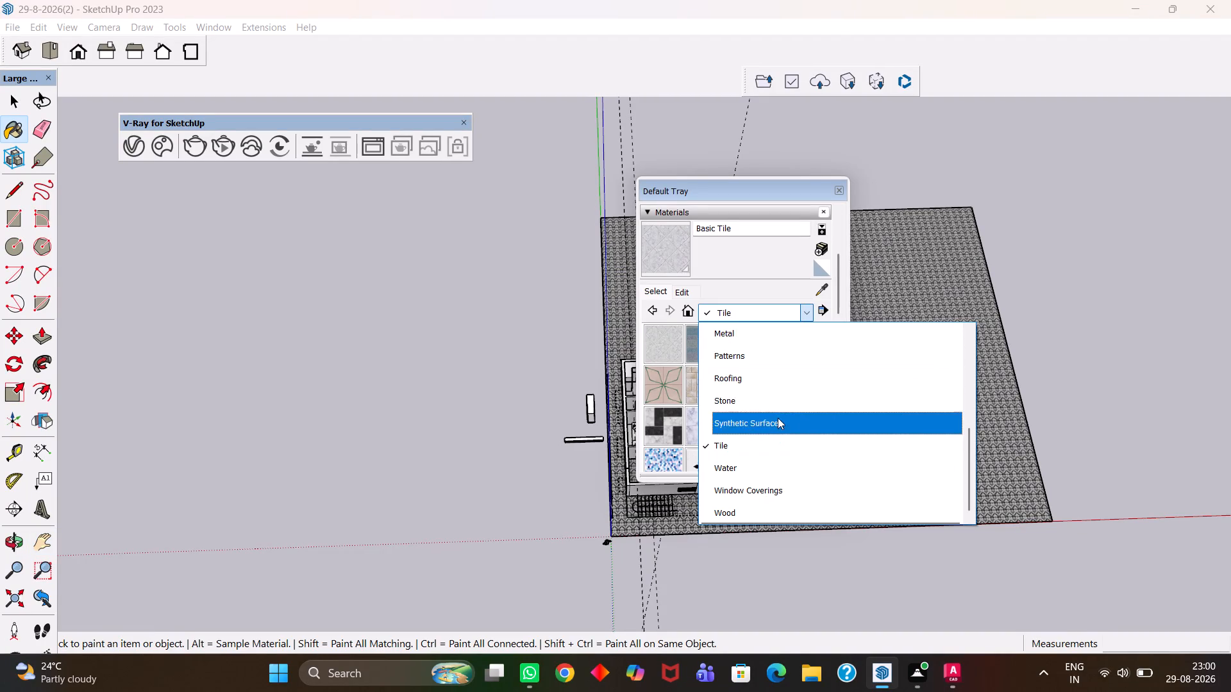
scroll(778, 418, "up", 4)
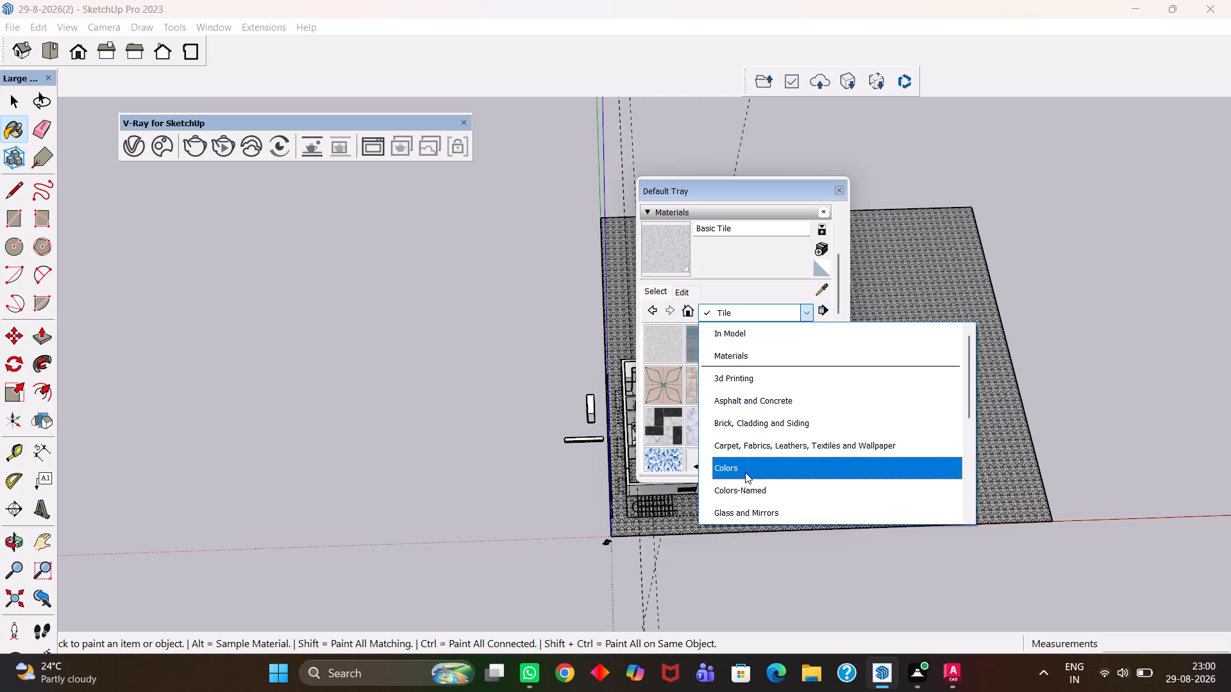
left_click(743, 472)
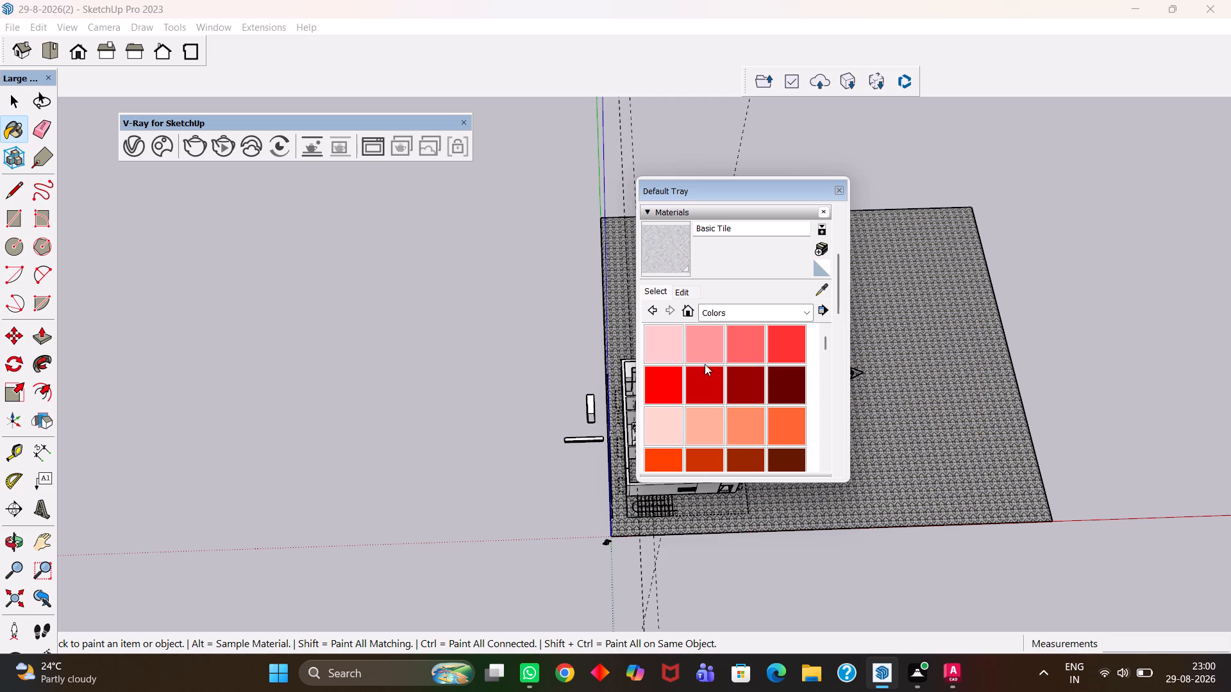
scroll(690, 359, "down", 6)
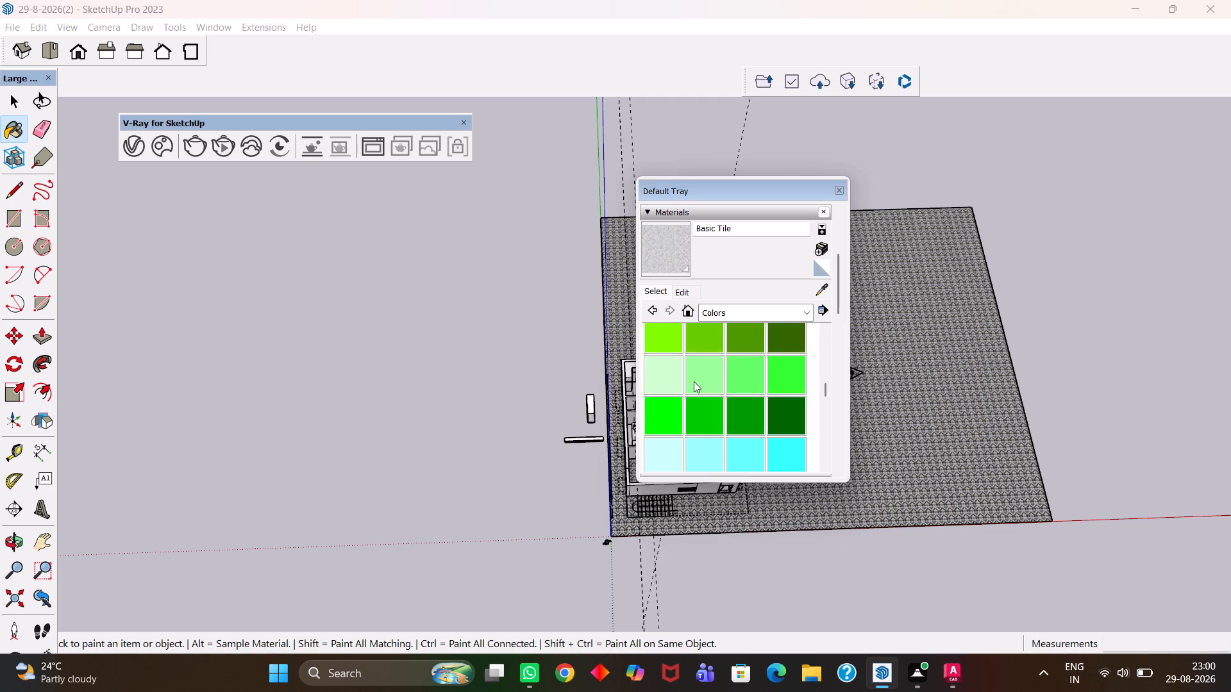
scroll(694, 381, "down", 6)
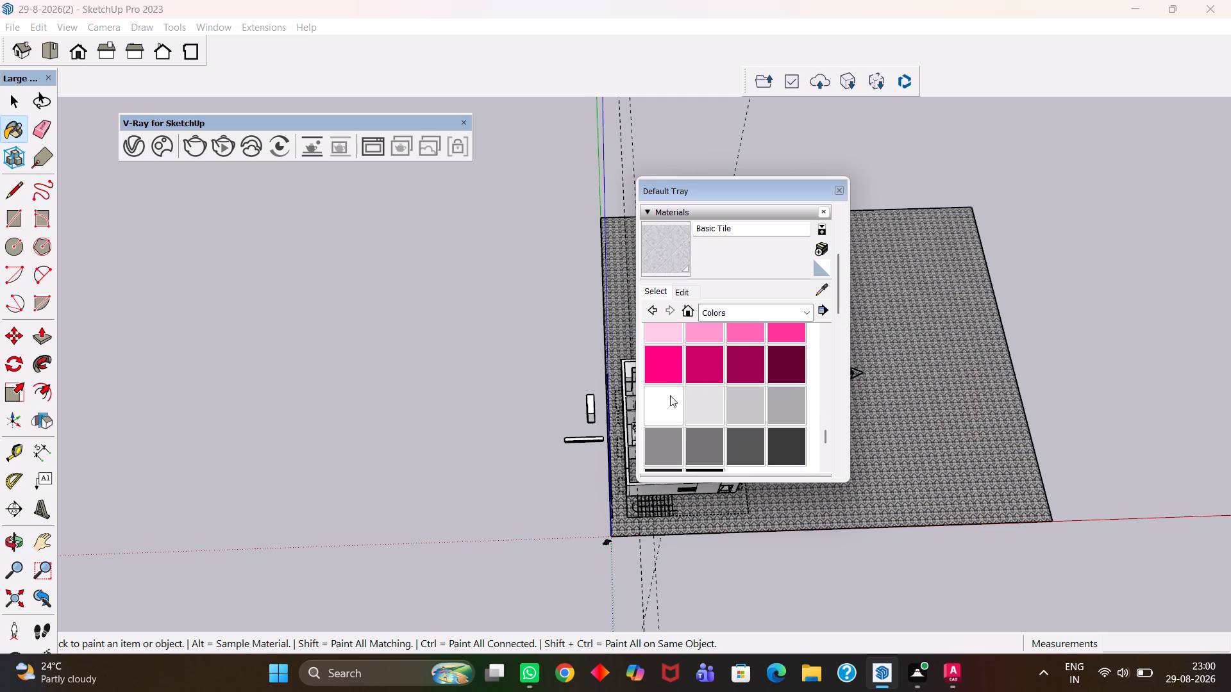
left_click(670, 395)
left_click(910, 395)
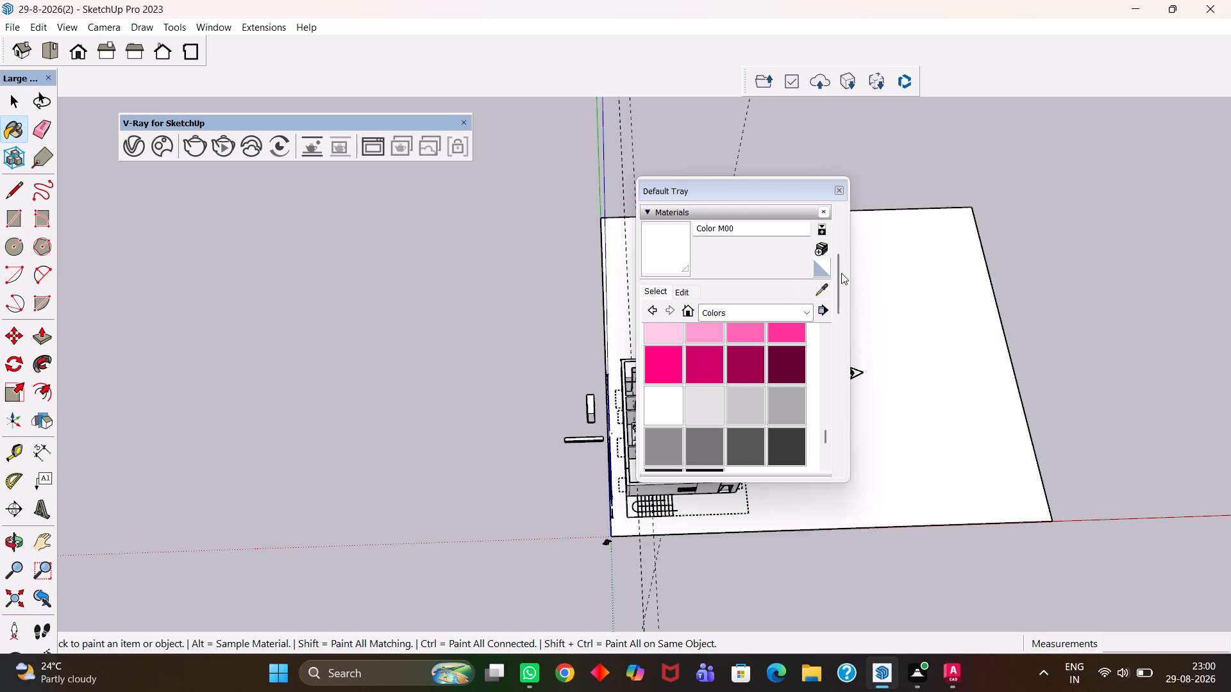
left_click(836, 194)
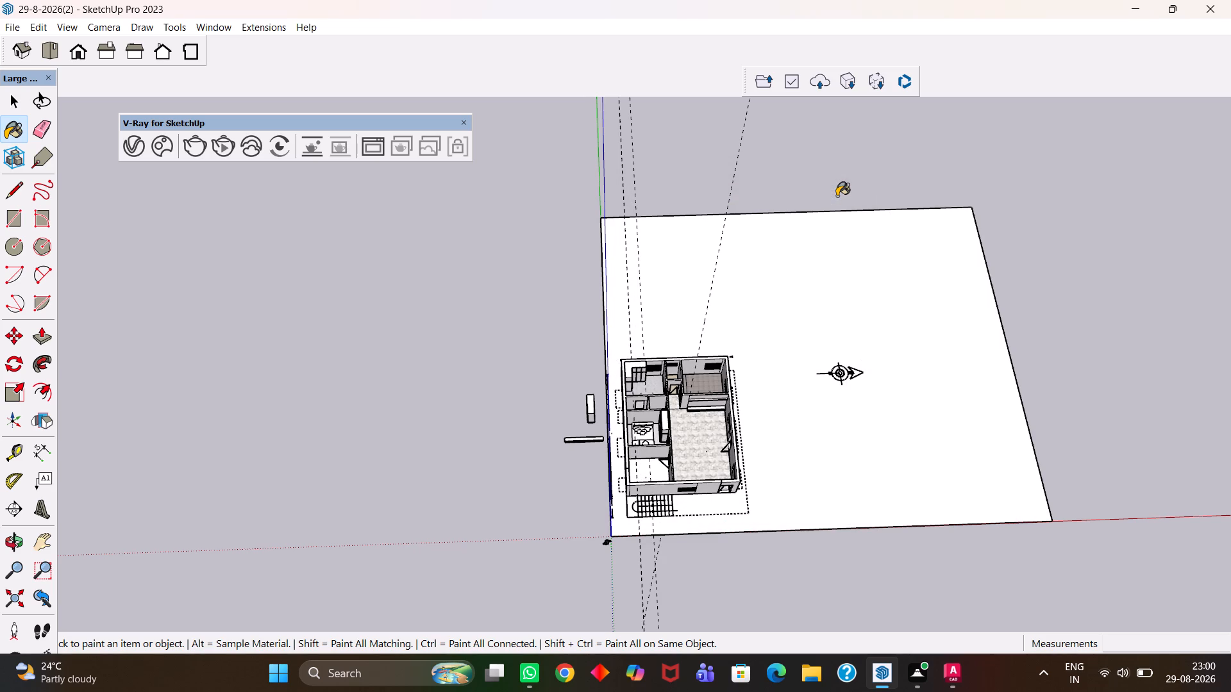
Save the house model.
key("h")
scroll(782, 307, "down", 7)
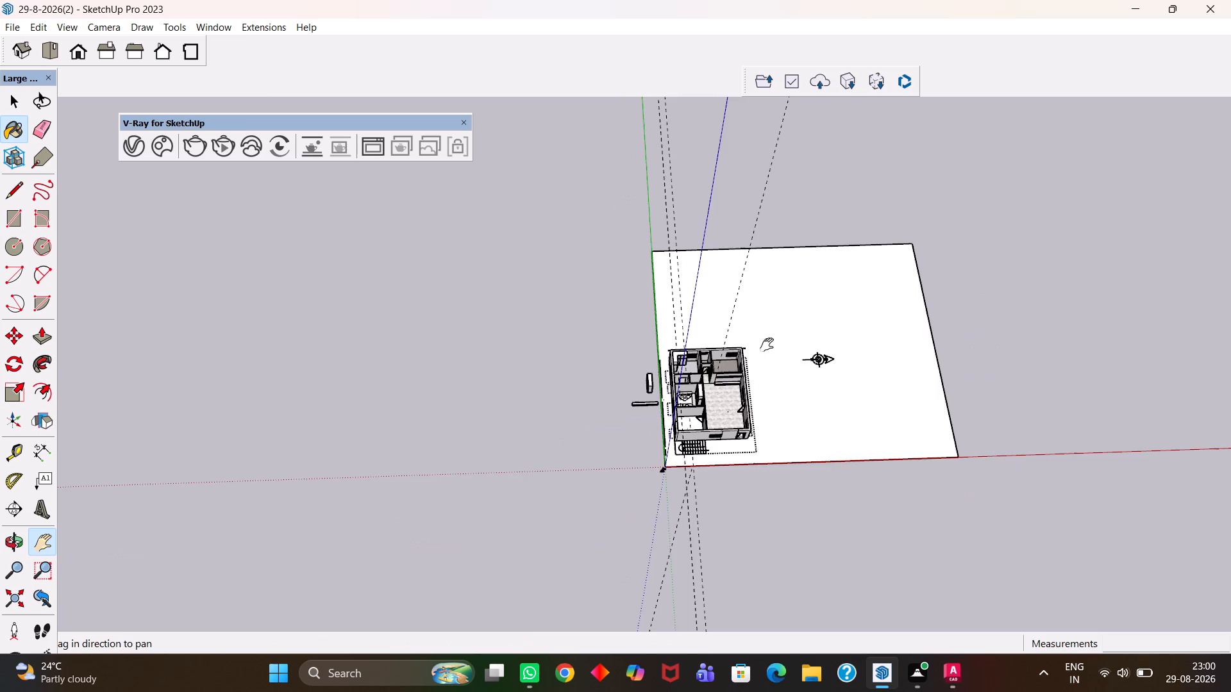
scroll(767, 345, "up", 9)
key("ctrl+s")
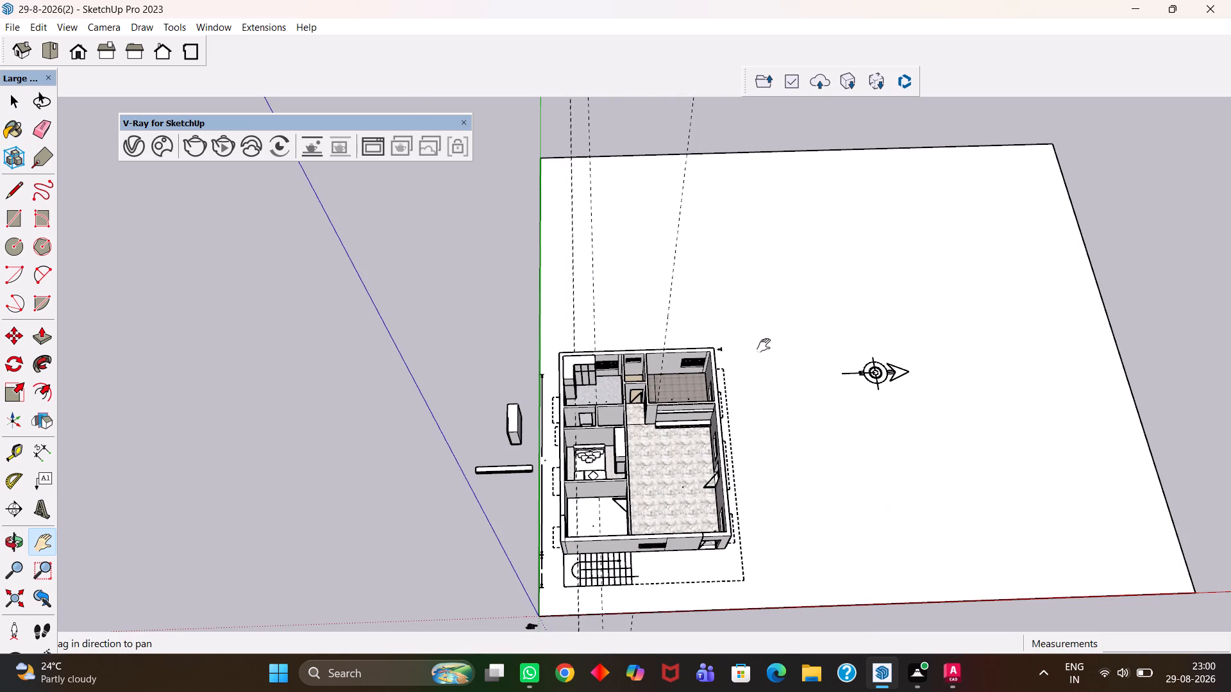
Examine the house interior from above, covering the bedroom, the empty room and the marble-tiled living room.
scroll(764, 343, "up", 7)
scroll(761, 341, "down", 6)
left_click_drag(755, 430, 755, 294)
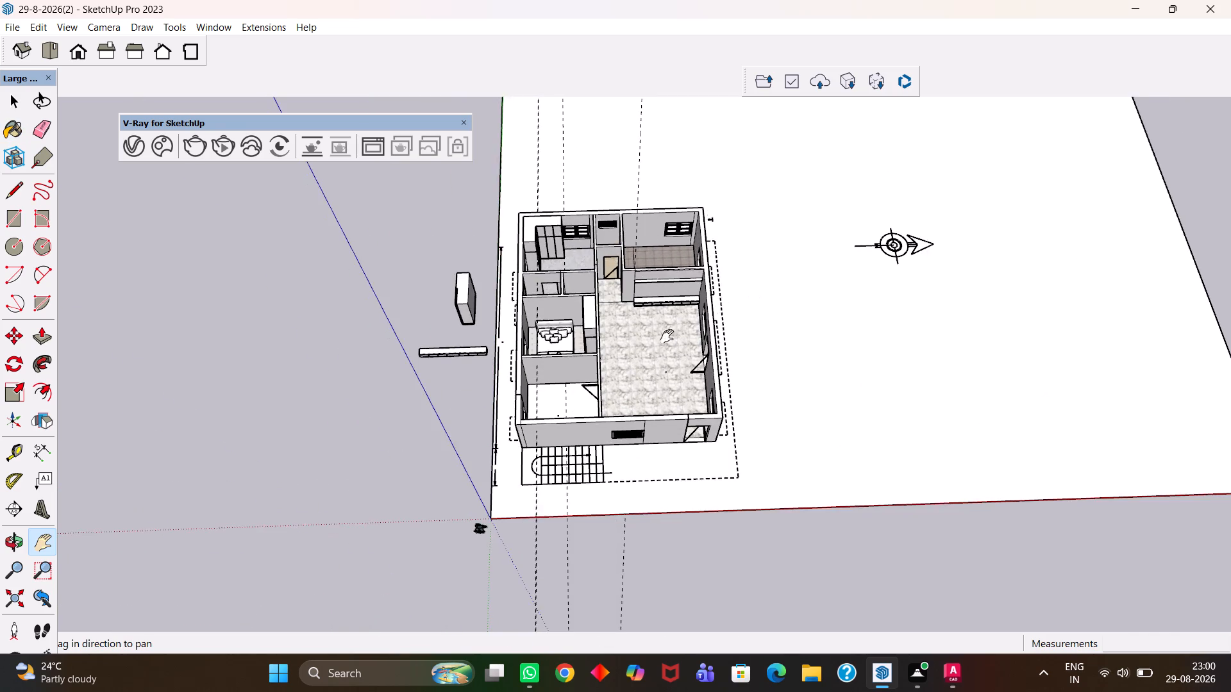
scroll(667, 336, "up", 4)
middle_click_drag(660, 337, 662, 423)
scroll(676, 382, "up", 2)
left_click_drag(492, 349, 612, 379)
scroll(616, 382, "down", 6)
scroll(626, 397, "up", 14)
scroll(639, 392, "down", 6)
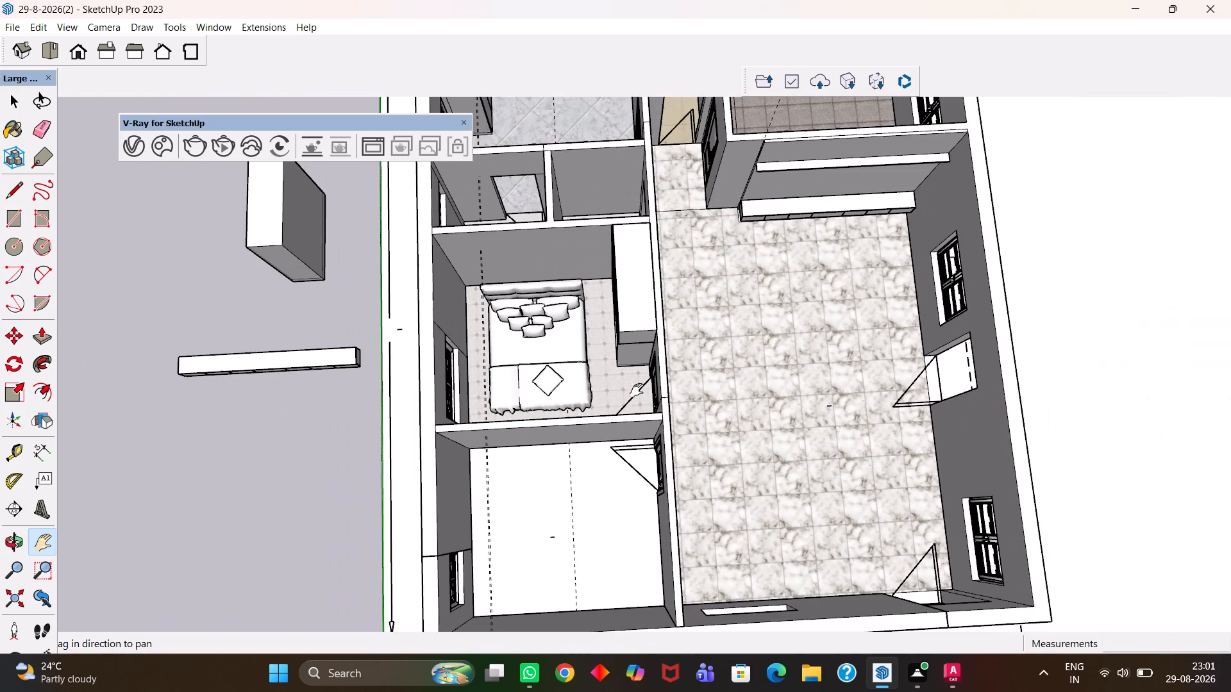
left_click_drag(799, 350, 644, 376)
scroll(642, 368, "down", 4)
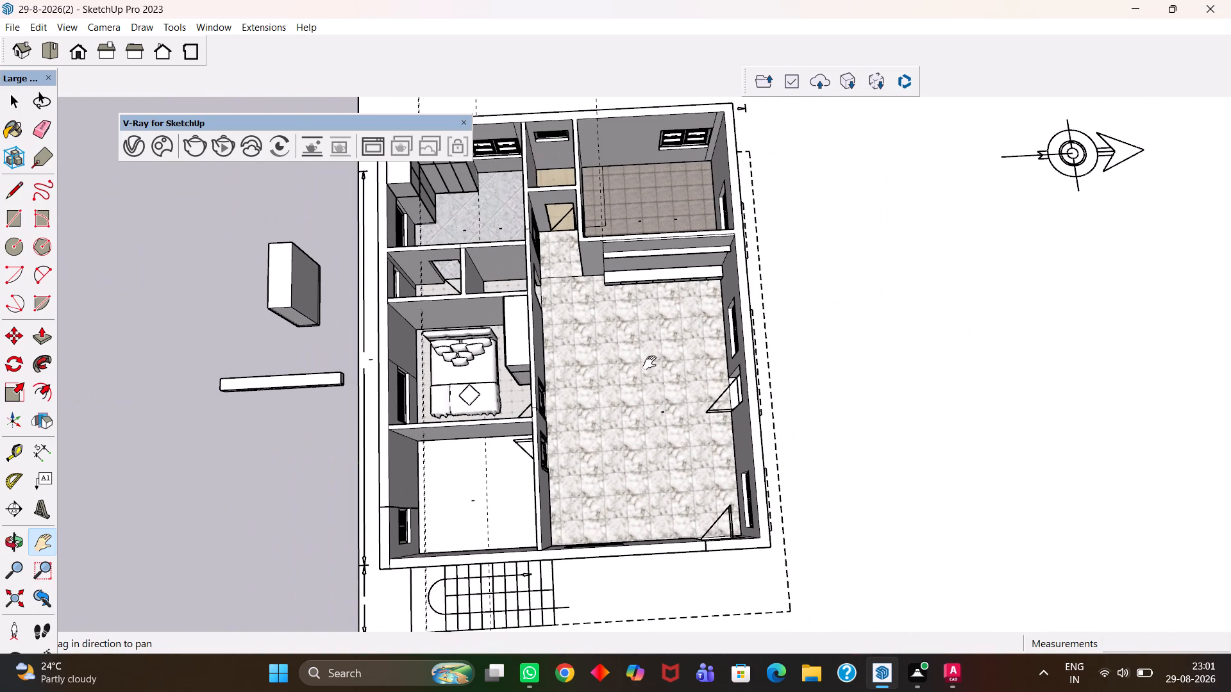
scroll(727, 314, "up", 3)
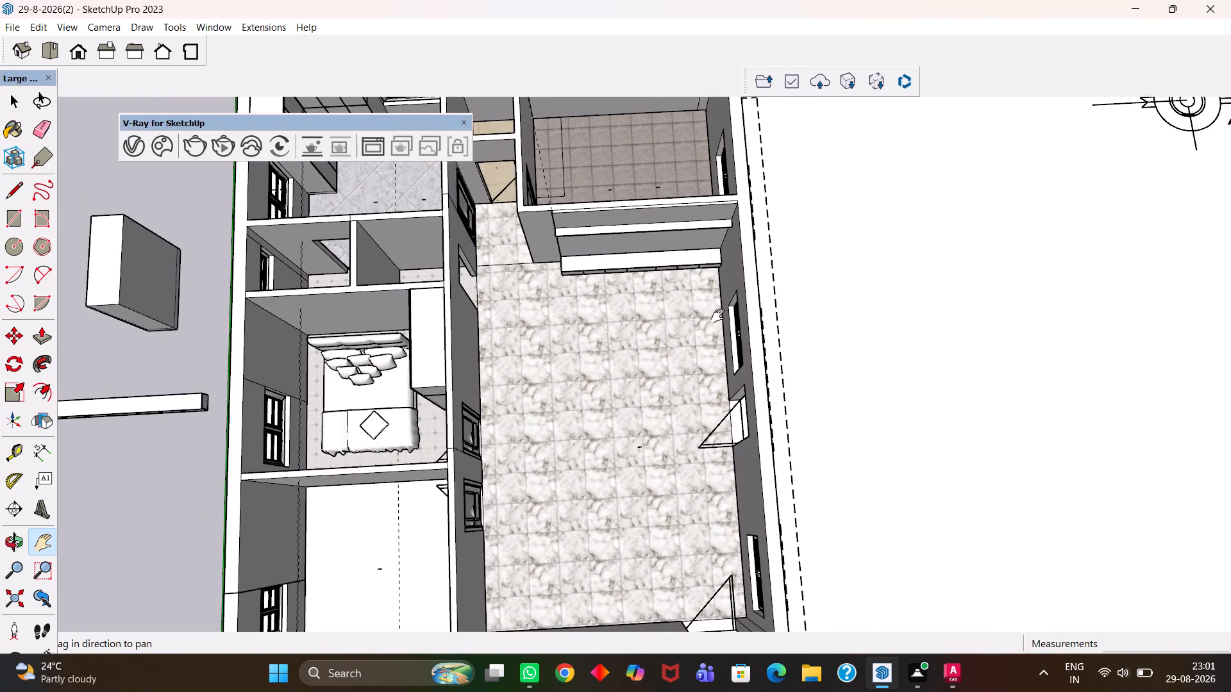
scroll(717, 316, "down", 10)
scroll(550, 356, "up", 2)
left_click_drag(523, 359, 717, 324)
scroll(701, 382, "up", 3)
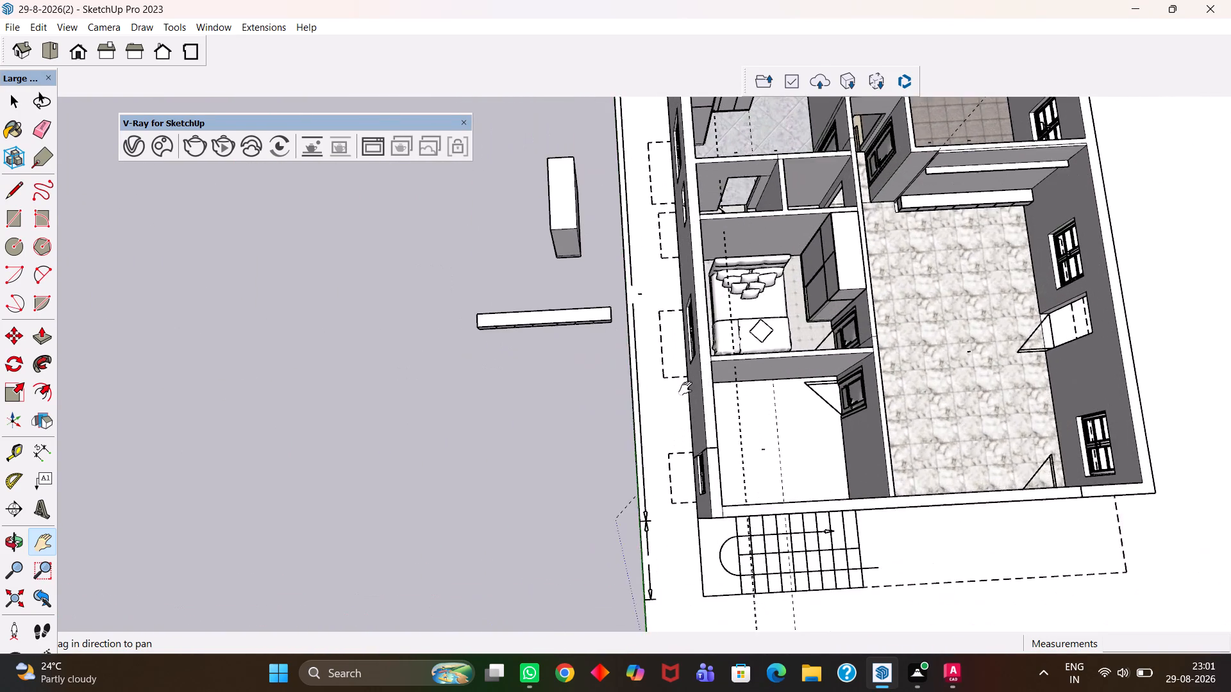
Inspect the two loose blocks beside the house, selecting the long thin one and deselecting it again.
scroll(685, 388, "up", 5)
scroll(664, 393, "down", 6)
left_click_drag(562, 337, 644, 424)
scroll(644, 420, "up", 5)
middle_click(655, 436)
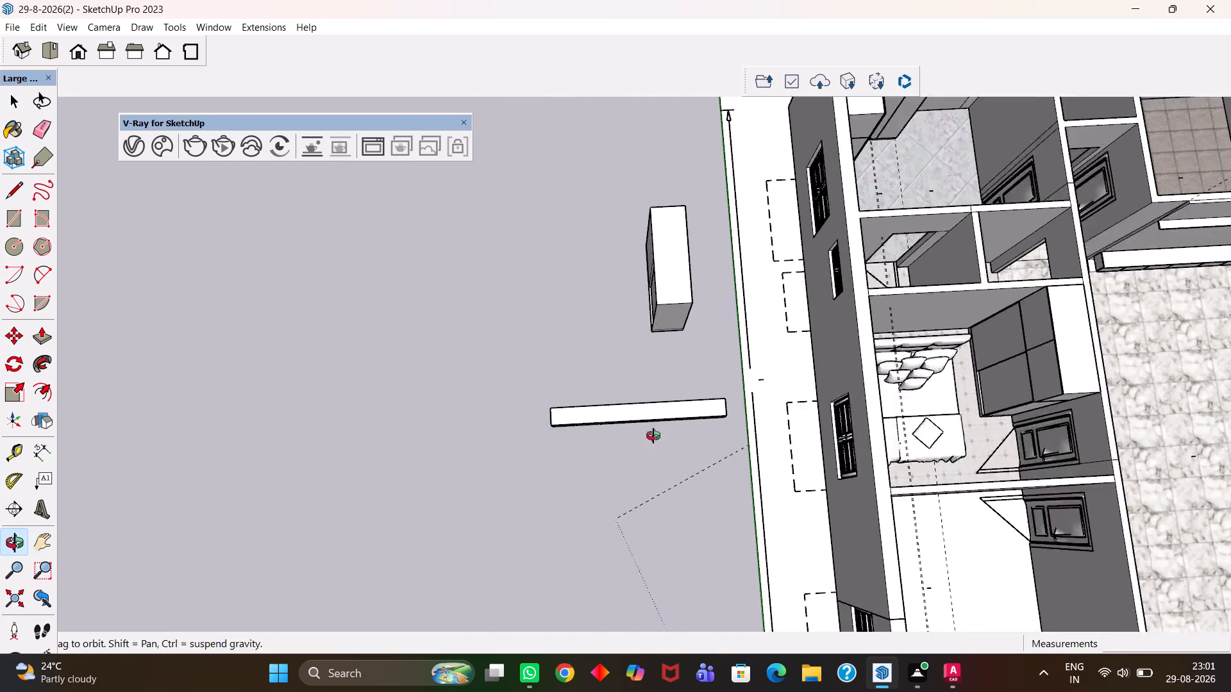
scroll(653, 436, "up", 2)
key("space")
left_click(665, 414)
scroll(662, 415, "down", 3)
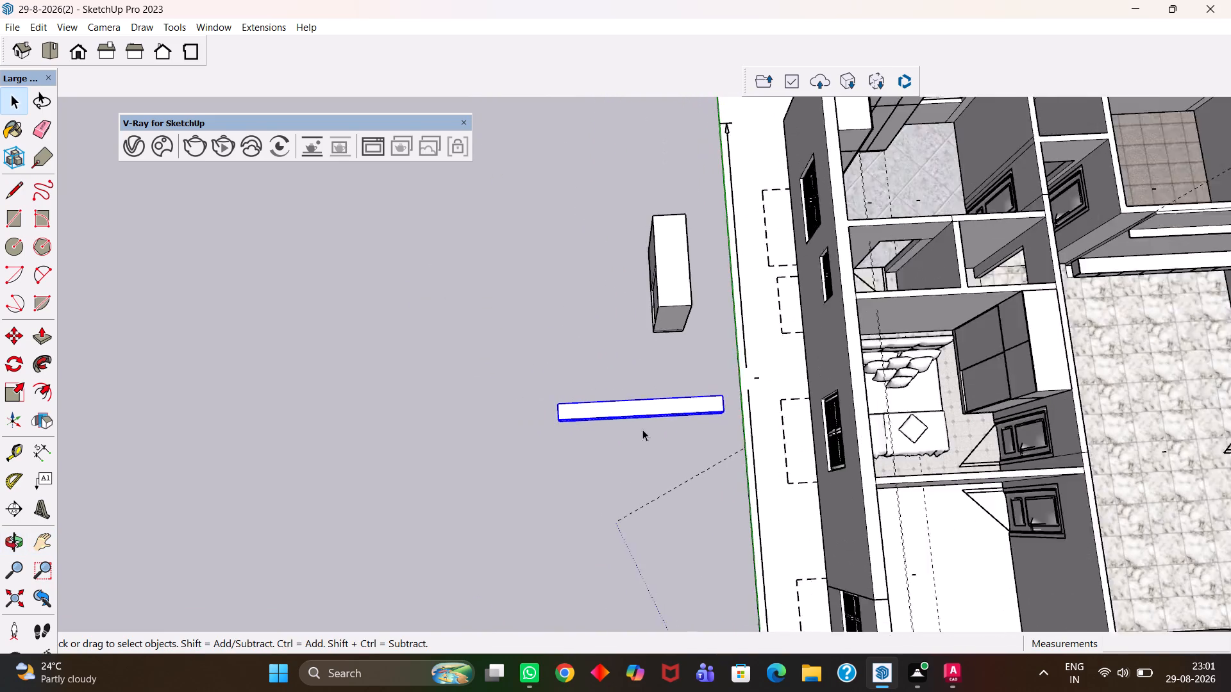
scroll(642, 429, "down", 6)
key("h")
left_click_drag(668, 450, 635, 442)
key("space")
left_click(581, 428)
key("h")
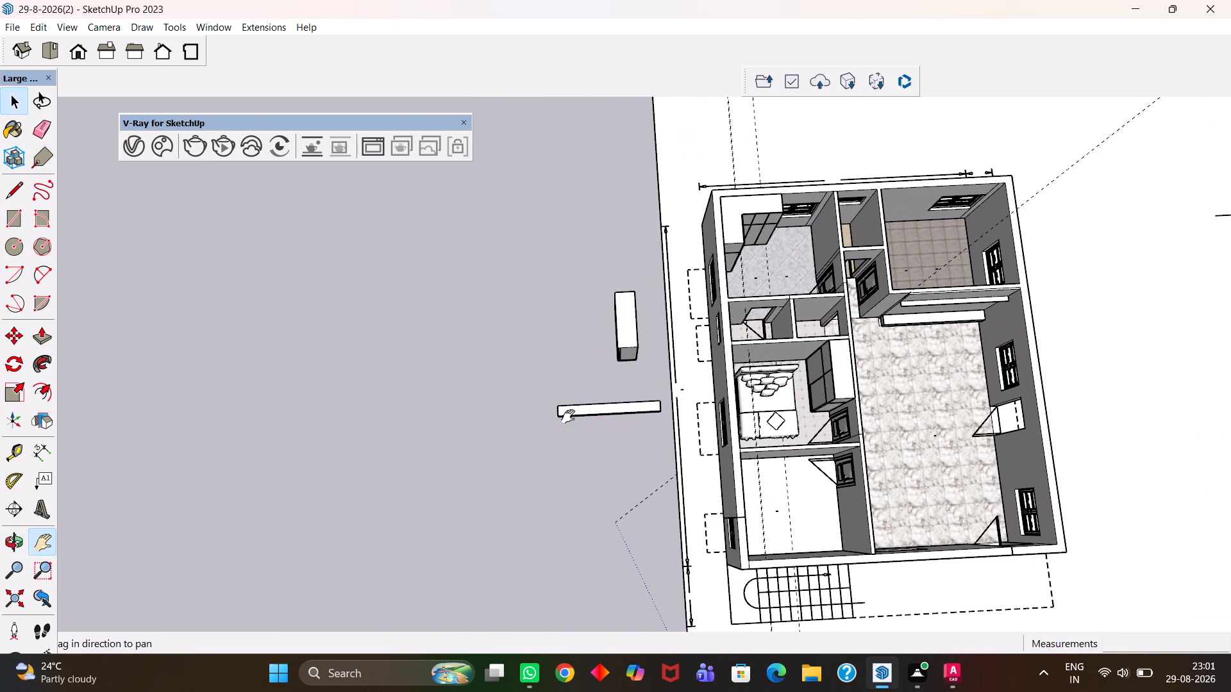
Examine the living room's end wall with its long shelf and low cabinet up close.
left_click_drag(790, 429, 608, 425)
scroll(748, 382, "up", 8)
middle_click_drag(742, 415, 734, 265)
scroll(748, 242, "up", 1)
left_click_drag(755, 233, 699, 358)
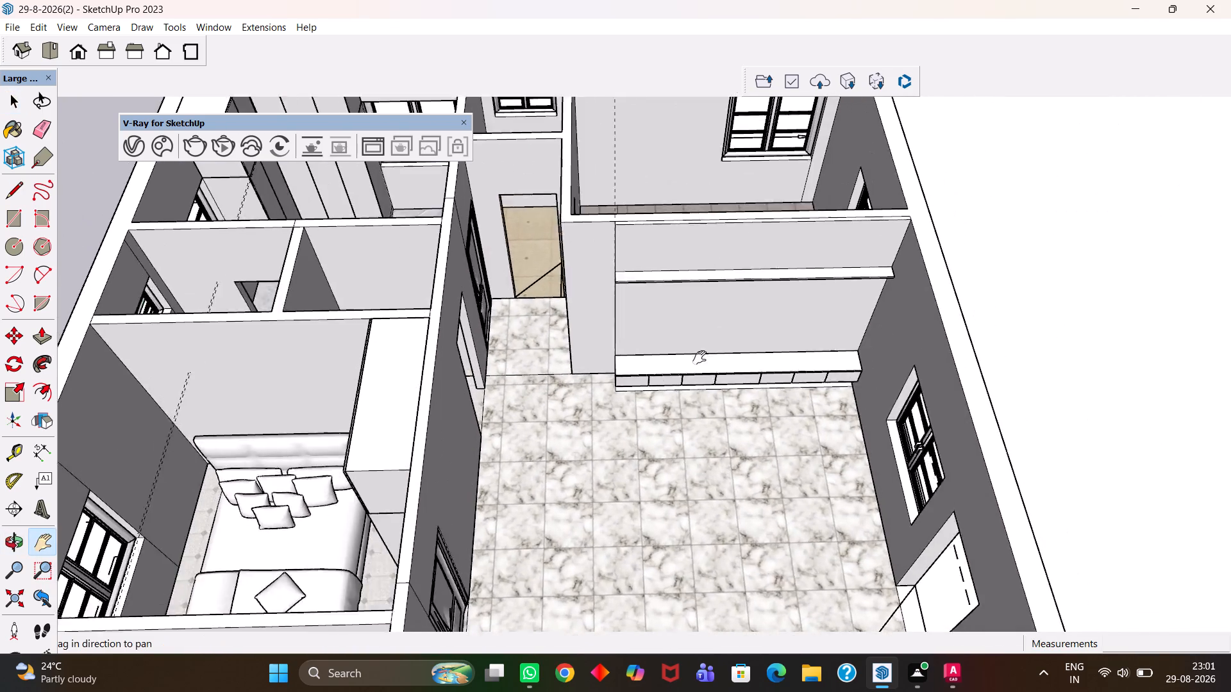
left_click_drag(699, 358, 700, 356)
scroll(678, 388, "up", 6)
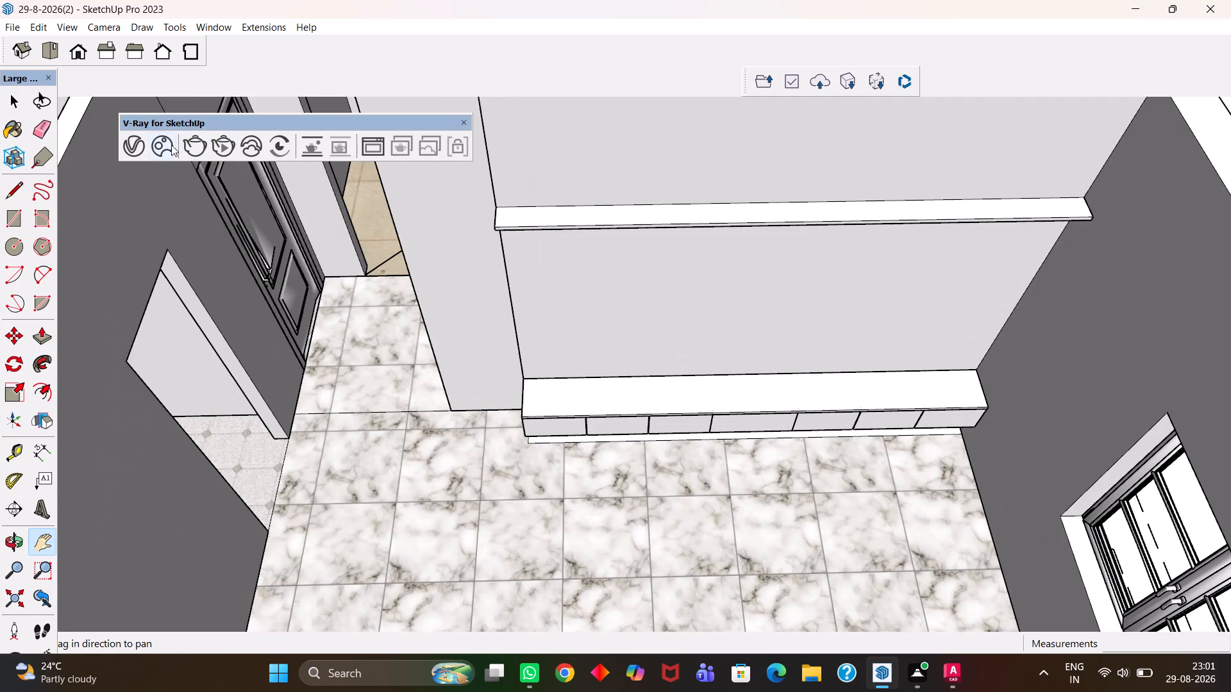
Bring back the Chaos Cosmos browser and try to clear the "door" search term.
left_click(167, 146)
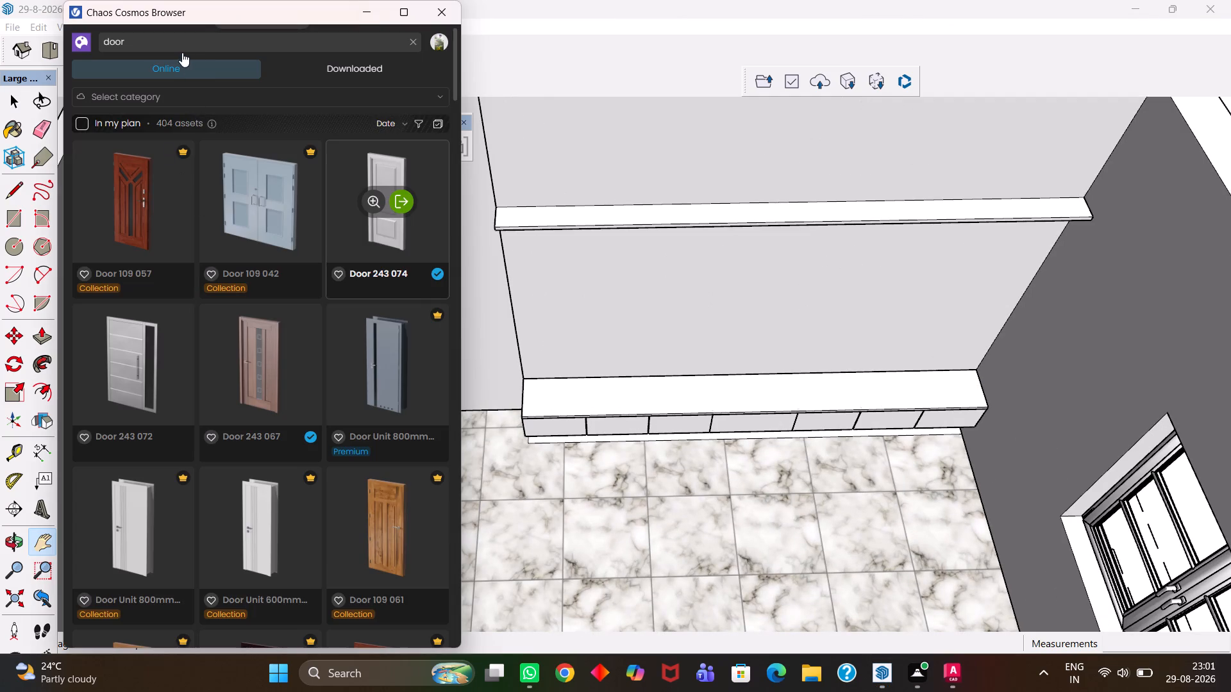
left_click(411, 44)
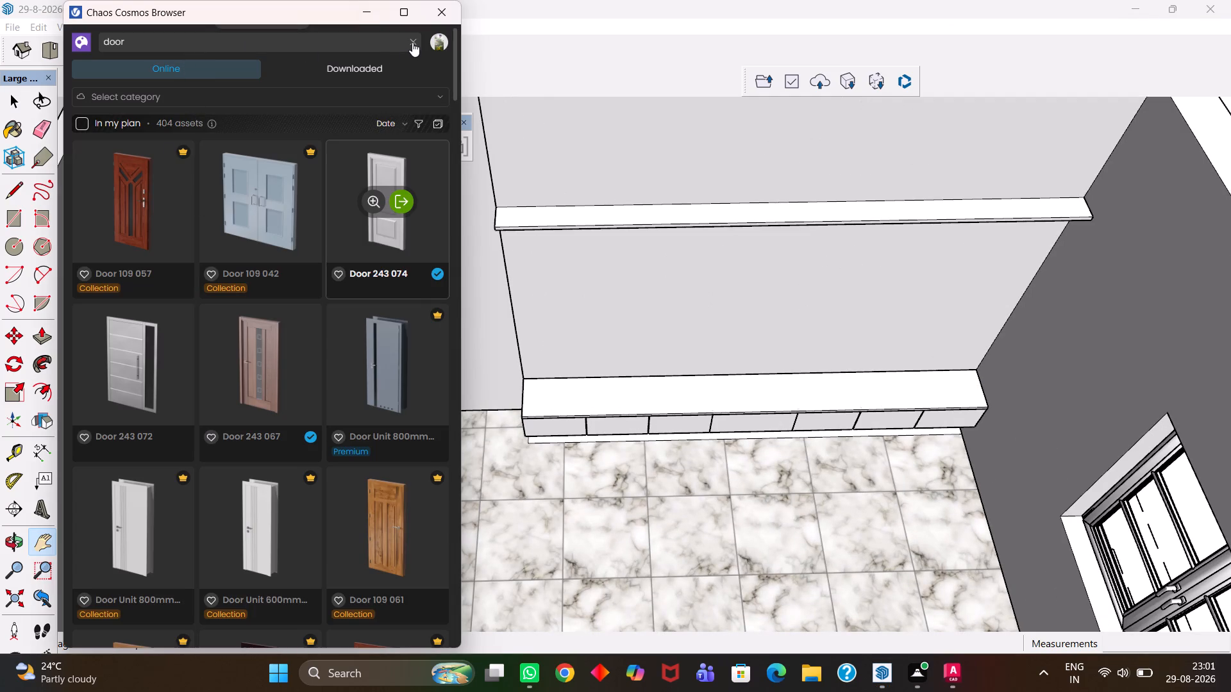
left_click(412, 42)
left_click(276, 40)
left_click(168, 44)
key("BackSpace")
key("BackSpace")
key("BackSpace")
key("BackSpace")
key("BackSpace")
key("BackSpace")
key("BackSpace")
Try to look through the listed door assets, and put the Chaos Cosmos browser away.
scroll(117, 556, "down", 6)
scroll(250, 390, "down", 5)
scroll(250, 390, "up", 7)
scroll(258, 374, "down", 10)
scroll(321, 329, "down", 3)
scroll(271, 226, "up", 16)
scroll(255, 226, "down", 6)
left_click(366, 17)
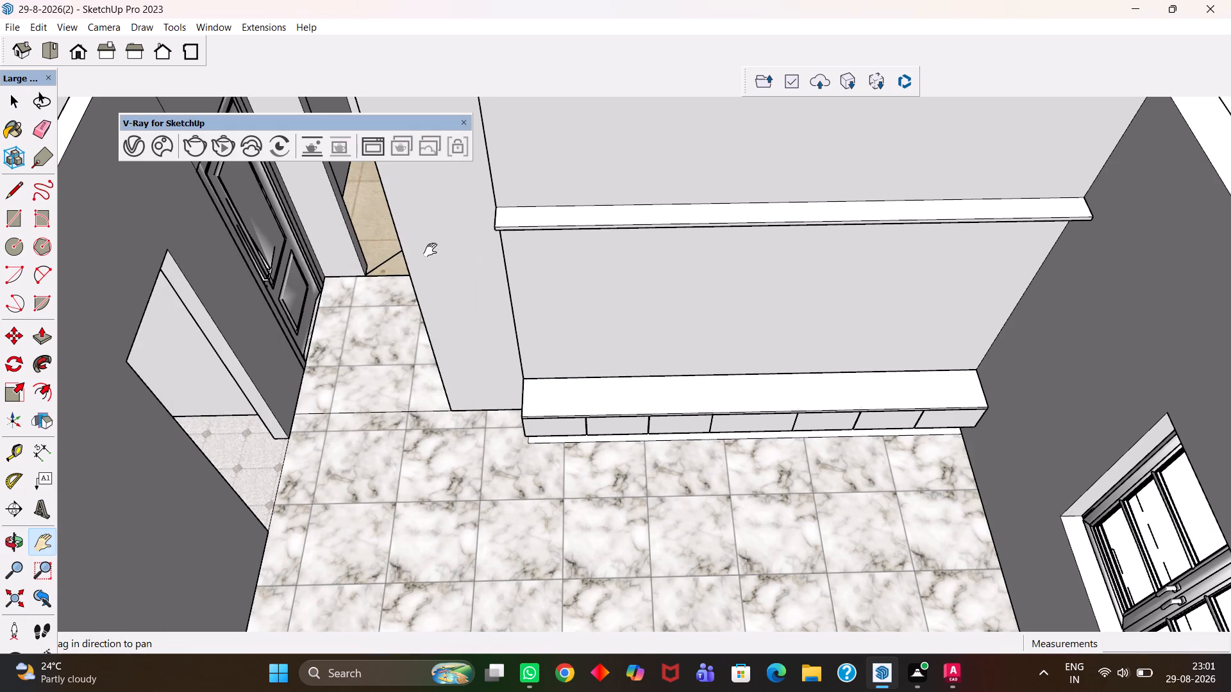
Examine the living room's end wall with its shelf and low cabinet, close up and from above.
scroll(637, 400, "down", 8)
middle_click_drag(655, 475, 649, 449)
scroll(655, 475, "up", 4)
scroll(651, 424, "up", 2)
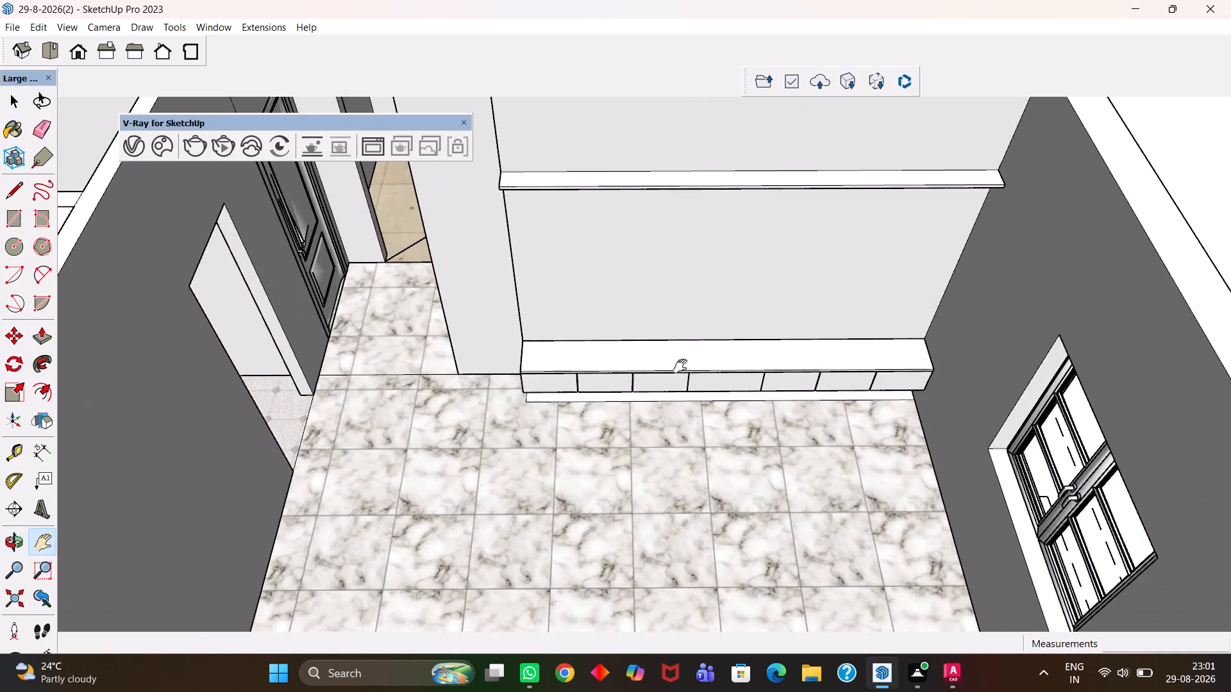
left_click_drag(680, 366, 555, 450)
scroll(555, 450, "down", 4)
middle_click_drag(500, 463, 548, 402)
scroll(549, 406, "up", 4)
scroll(547, 402, "down", 5)
middle_click_drag(571, 415, 530, 447)
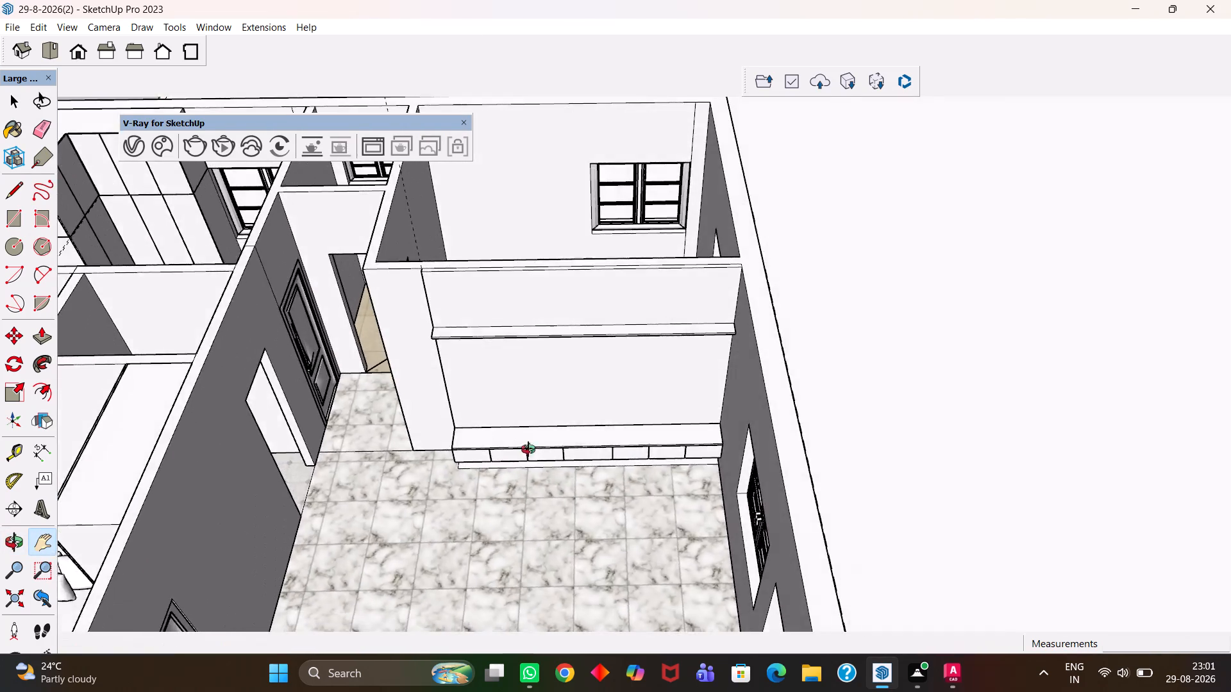
middle_click(528, 449)
scroll(528, 449, "up", 3)
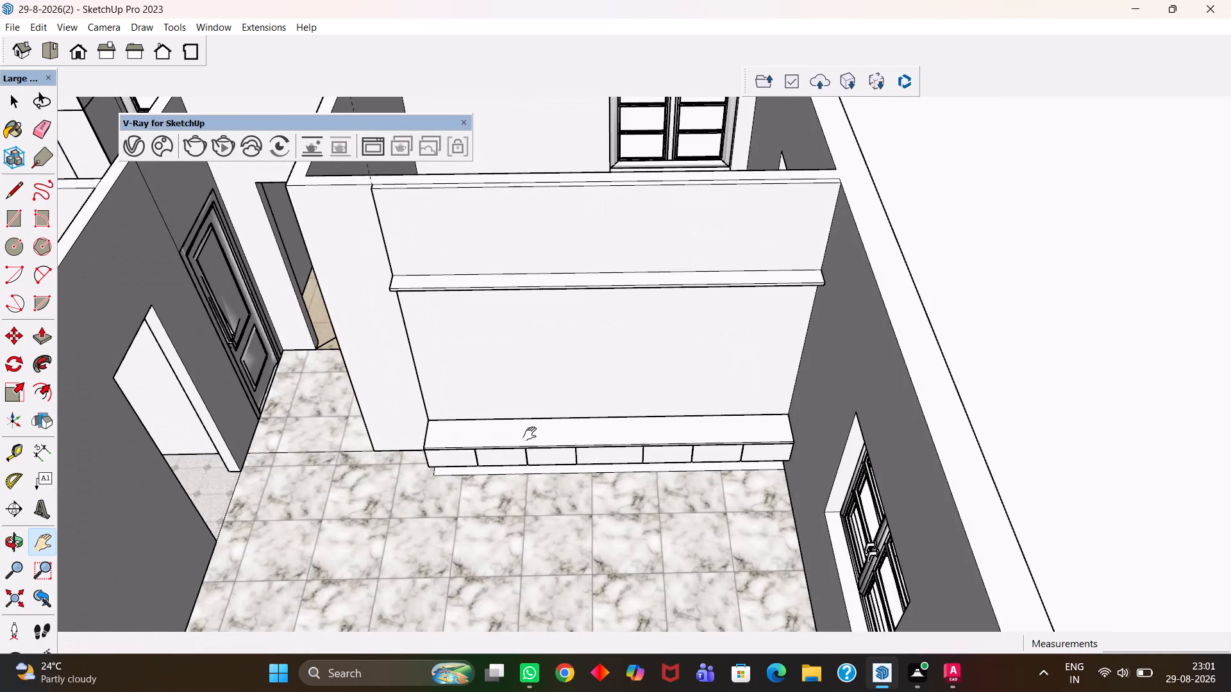
scroll(535, 445, "up", 4)
scroll(535, 445, "down", 3)
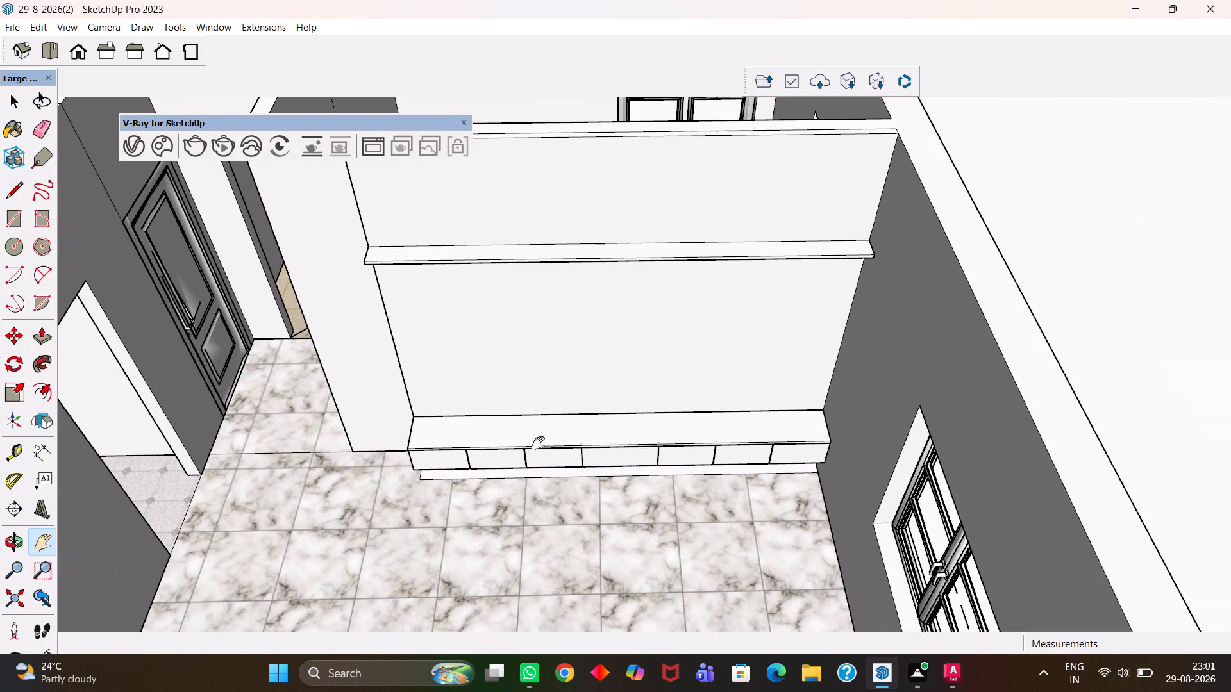
scroll(590, 444, "down", 6)
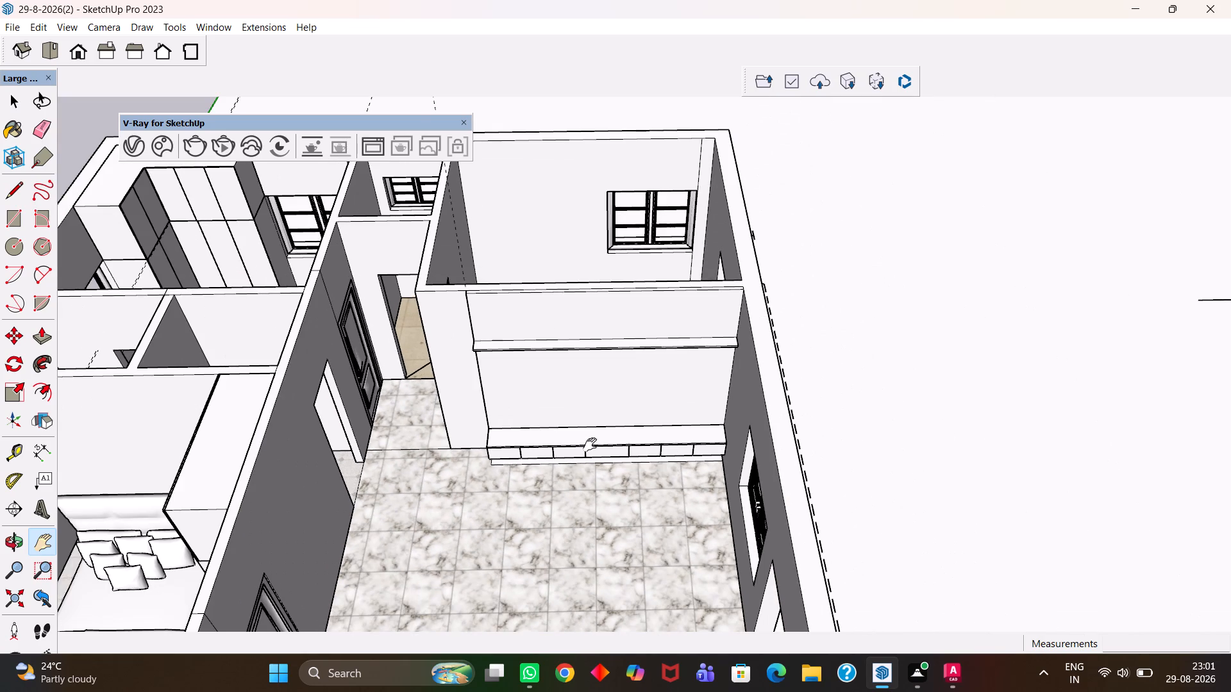
scroll(591, 443, "down", 3)
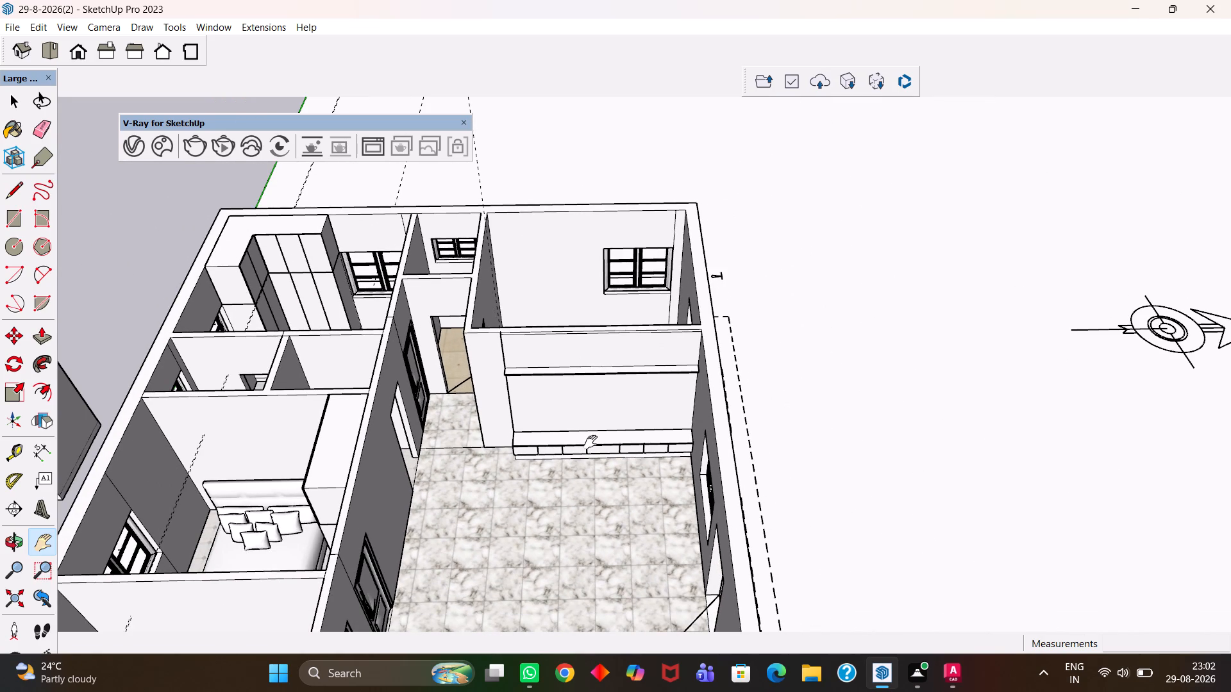
scroll(587, 442, "down", 5)
scroll(590, 431, "up", 11)
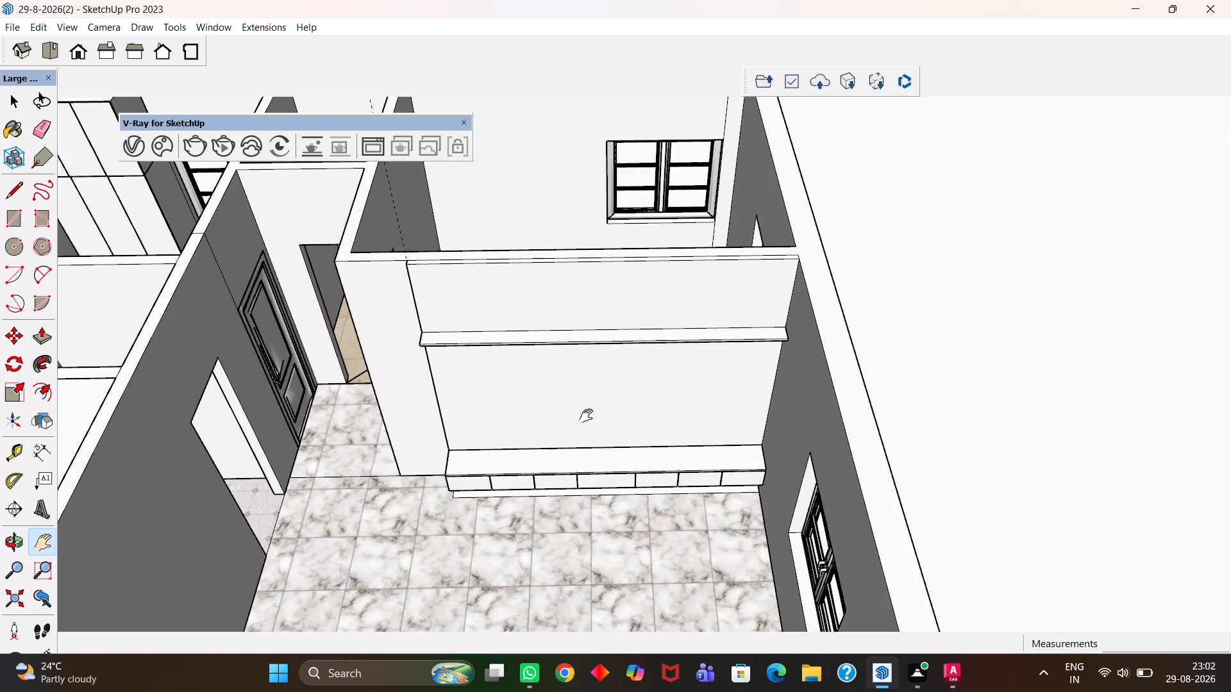
Erase the plinth strip beneath the living room's low wall cabinet.
middle_click_drag(586, 416, 583, 462)
scroll(585, 443, "up", 3)
left_click_drag(406, 422, 544, 456)
middle_click_drag(479, 488, 659, 445)
scroll(655, 447, "up", 2)
scroll(617, 389, "up", 3)
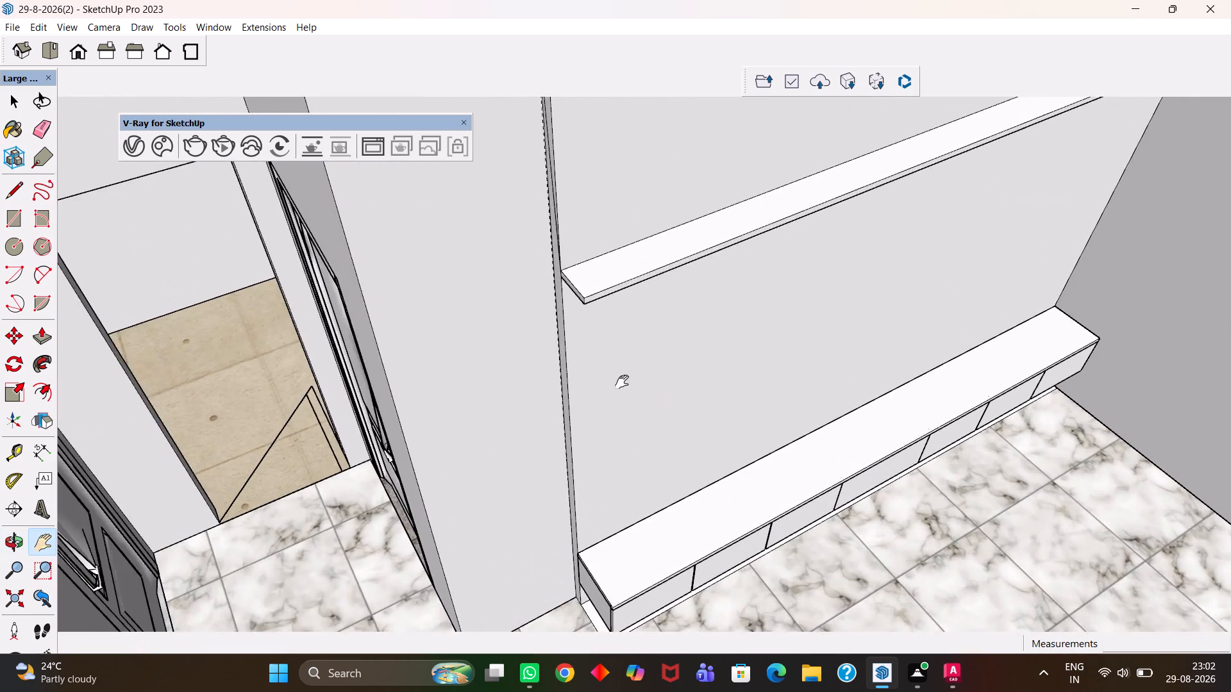
scroll(622, 382, "down", 9)
scroll(672, 411, "up", 1)
middle_click_drag(672, 411, 605, 431)
scroll(610, 431, "up", 9)
scroll(595, 429, "down", 6)
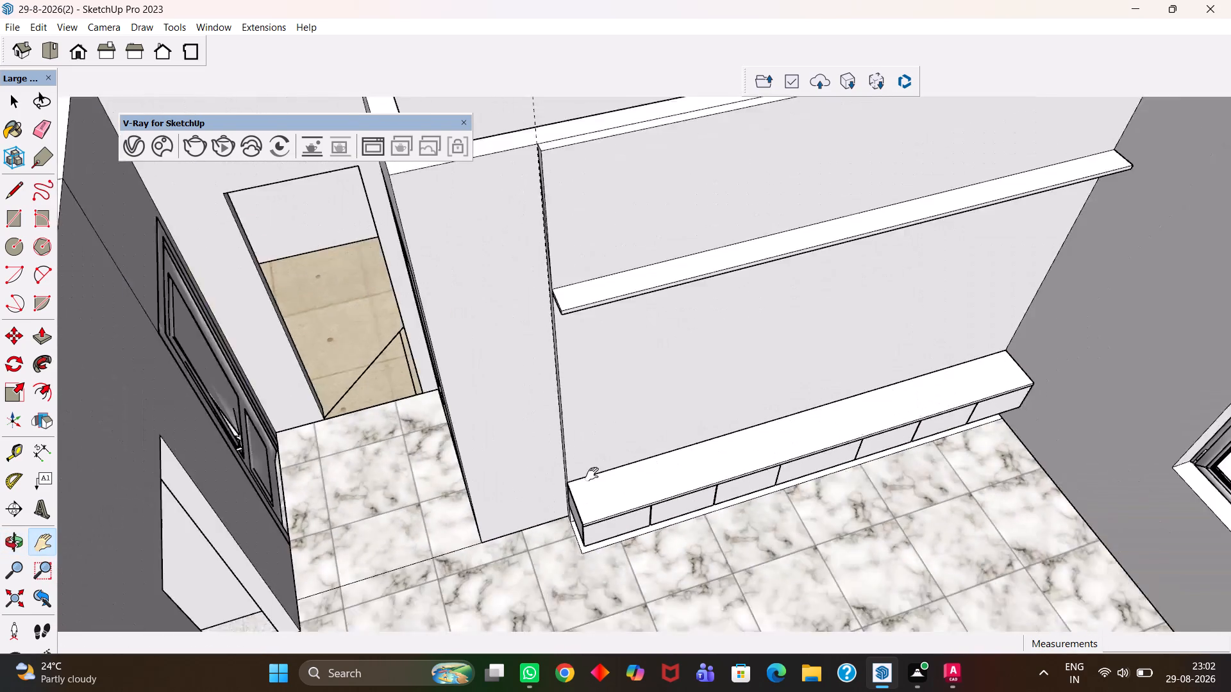
scroll(605, 499, "up", 1)
middle_click_drag(605, 499, 595, 375)
scroll(595, 375, "up", 5)
scroll(598, 459, "up", 8)
middle_click_drag(560, 520, 624, 458)
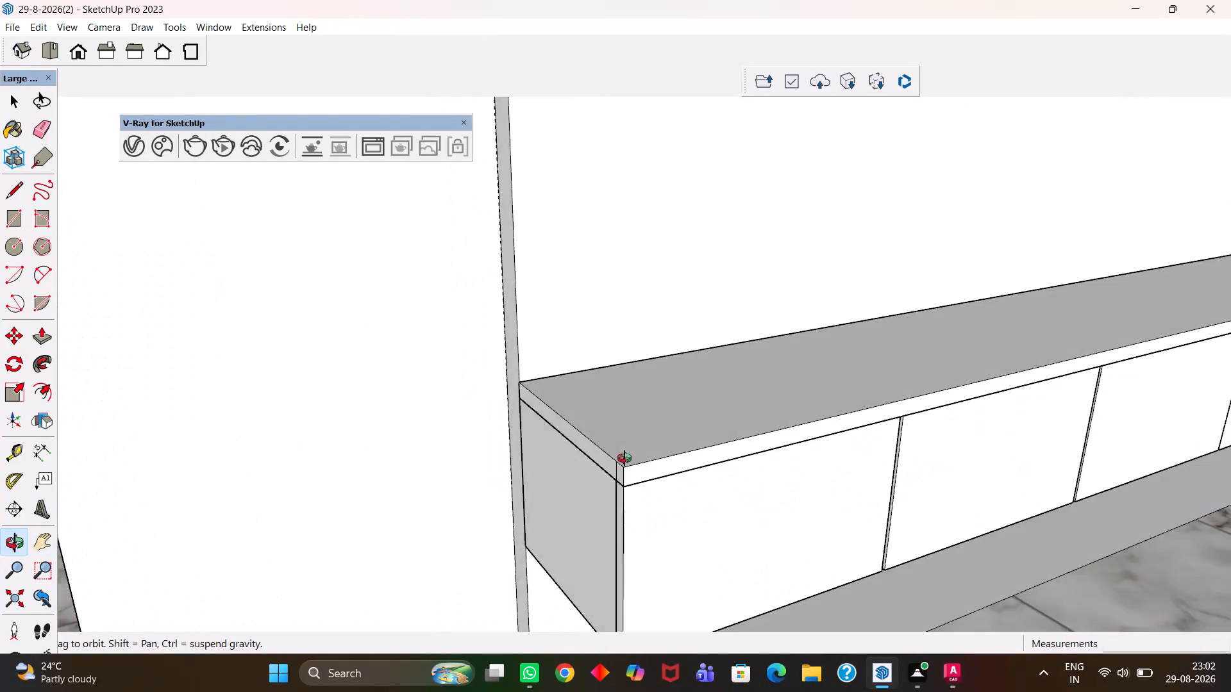
middle_click_drag(624, 458, 637, 475)
scroll(637, 477, "down", 9)
left_click_drag(730, 511, 613, 443)
scroll(607, 482, "up", 4)
middle_click_drag(632, 511, 537, 556)
scroll(537, 556, "up", 2)
left_click_drag(461, 563, 512, 473)
middle_click_drag(469, 455, 460, 508)
scroll(460, 508, "up", 3)
left_click_drag(313, 515, 460, 440)
middle_click_drag(449, 460, 469, 470)
scroll(462, 469, "up", 3)
key("e")
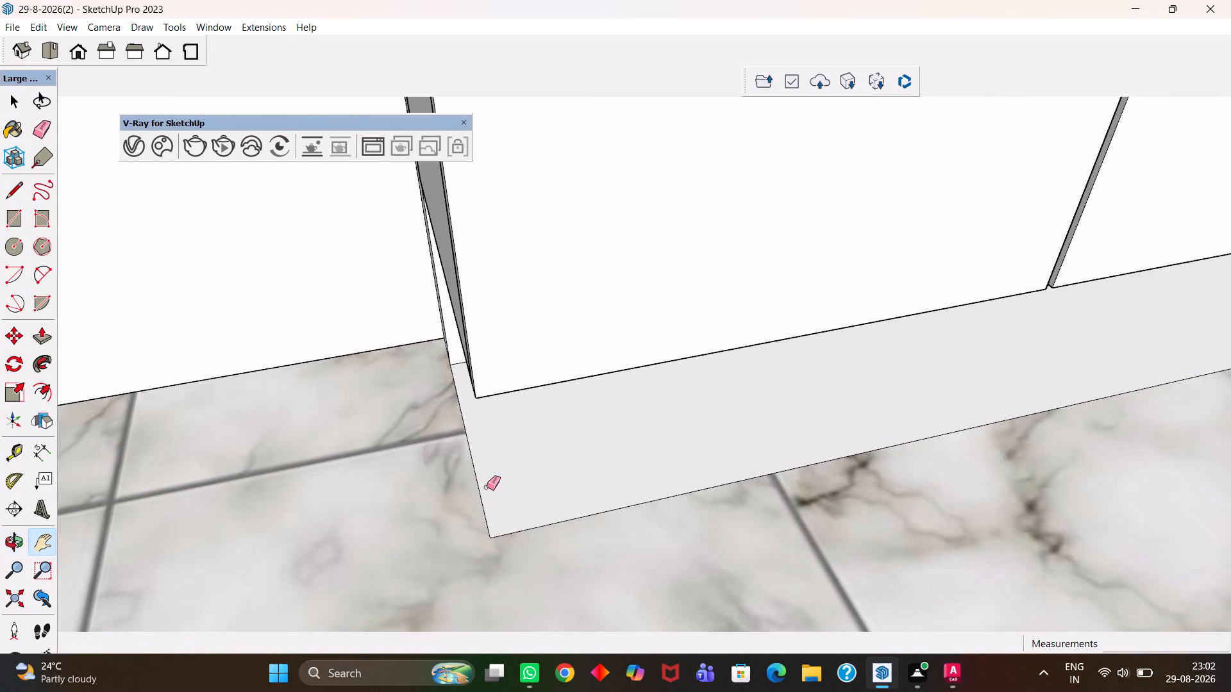
left_click_drag(493, 493, 476, 497)
left_click_drag(499, 509, 531, 531)
Check the base of the living room's low cabinet along its full length.
scroll(531, 531, "down", 7)
key("h")
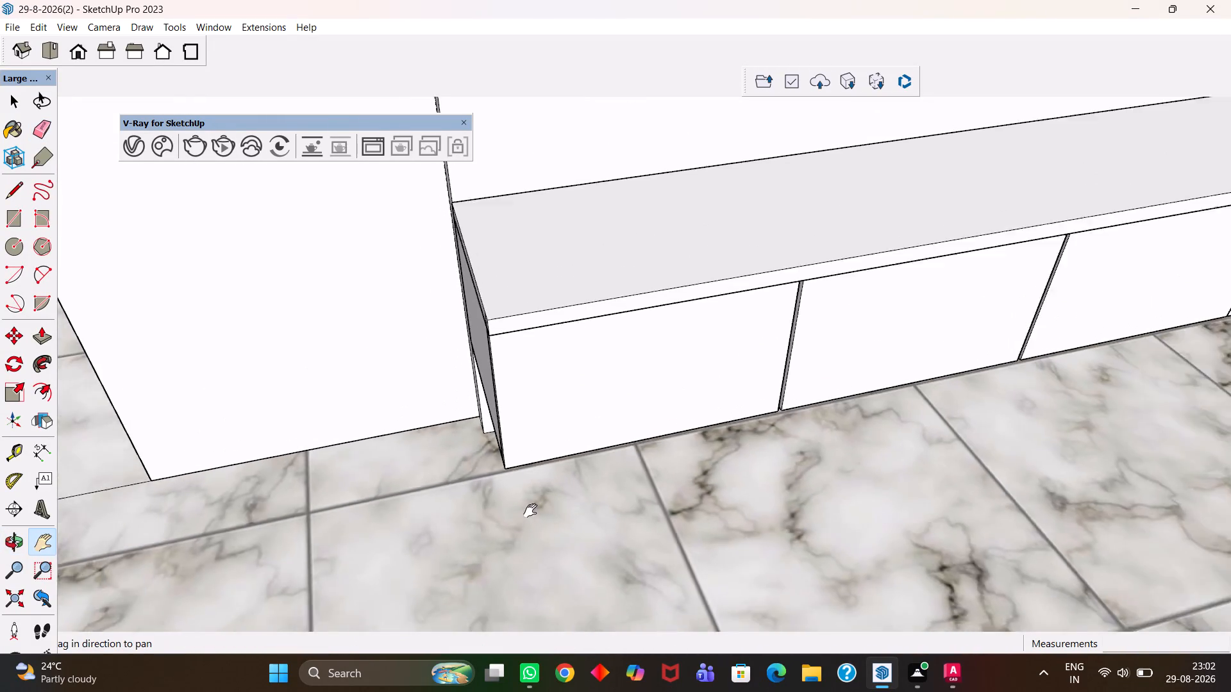
scroll(530, 511, "down", 2)
left_click_drag(821, 413, 492, 502)
left_click_drag(873, 449, 382, 491)
left_click_drag(830, 425, 583, 466)
middle_click_drag(723, 457, 623, 479)
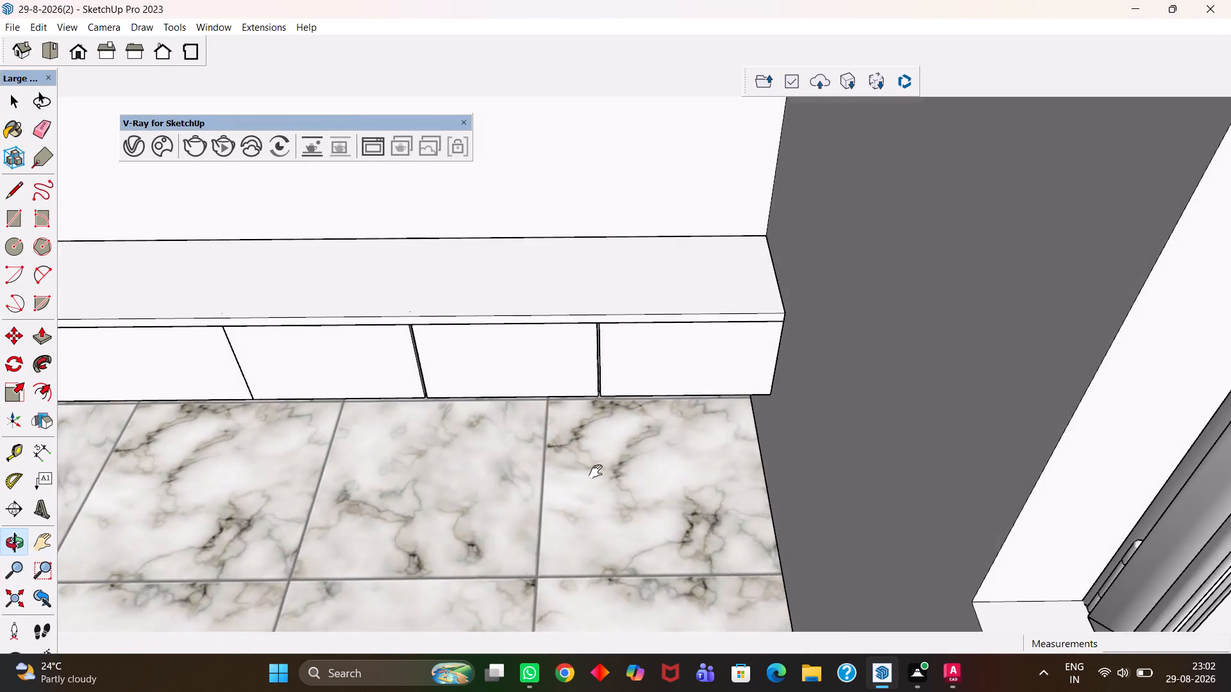
left_click_drag(500, 416, 907, 452)
left_click_drag(351, 451, 650, 456)
scroll(657, 457, "down", 18)
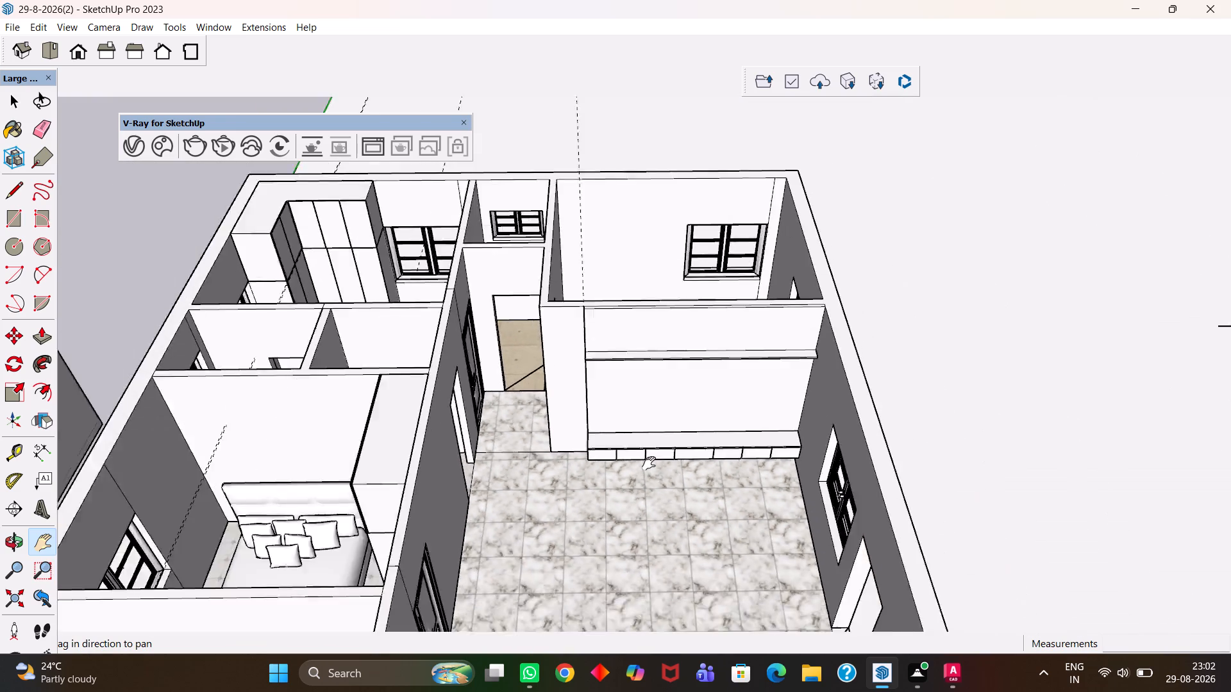
Look over the house's rooms from above, from the living room wall to the bedroom and the adjoining empty room.
scroll(649, 463, "down", 3)
middle_click_drag(626, 416, 630, 461)
middle_click(630, 461)
scroll(630, 461, "up", 4)
left_click_drag(503, 455, 883, 484)
scroll(732, 449, "up", 5)
scroll(732, 449, "down", 6)
left_click_drag(813, 420, 500, 407)
middle_click_drag(519, 368, 501, 497)
scroll(501, 476, "up", 2)
scroll(517, 439, "down", 8)
scroll(540, 397, "up", 1)
middle_click_drag(541, 397, 575, 459)
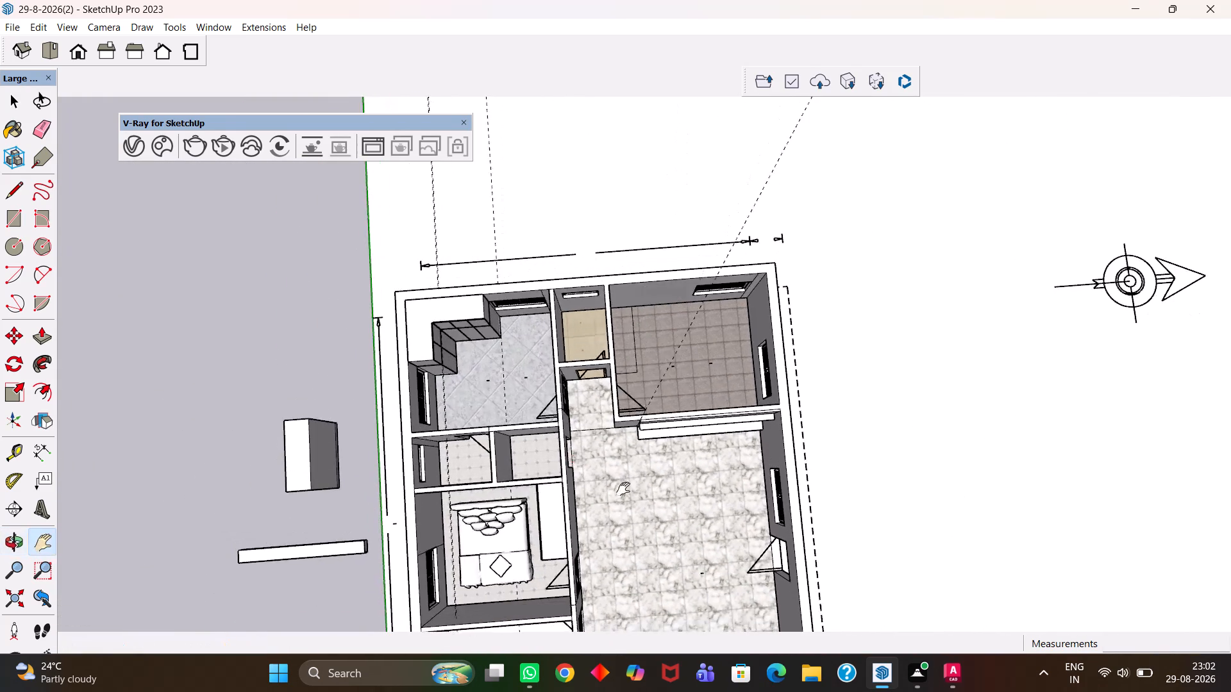
left_click_drag(623, 489, 619, 355)
scroll(627, 333, "up", 3)
scroll(628, 337, "down", 5)
middle_click_drag(669, 388, 642, 388)
scroll(642, 388, "up", 3)
scroll(642, 390, "down", 9)
scroll(638, 440, "up", 5)
scroll(524, 450, "up", 7)
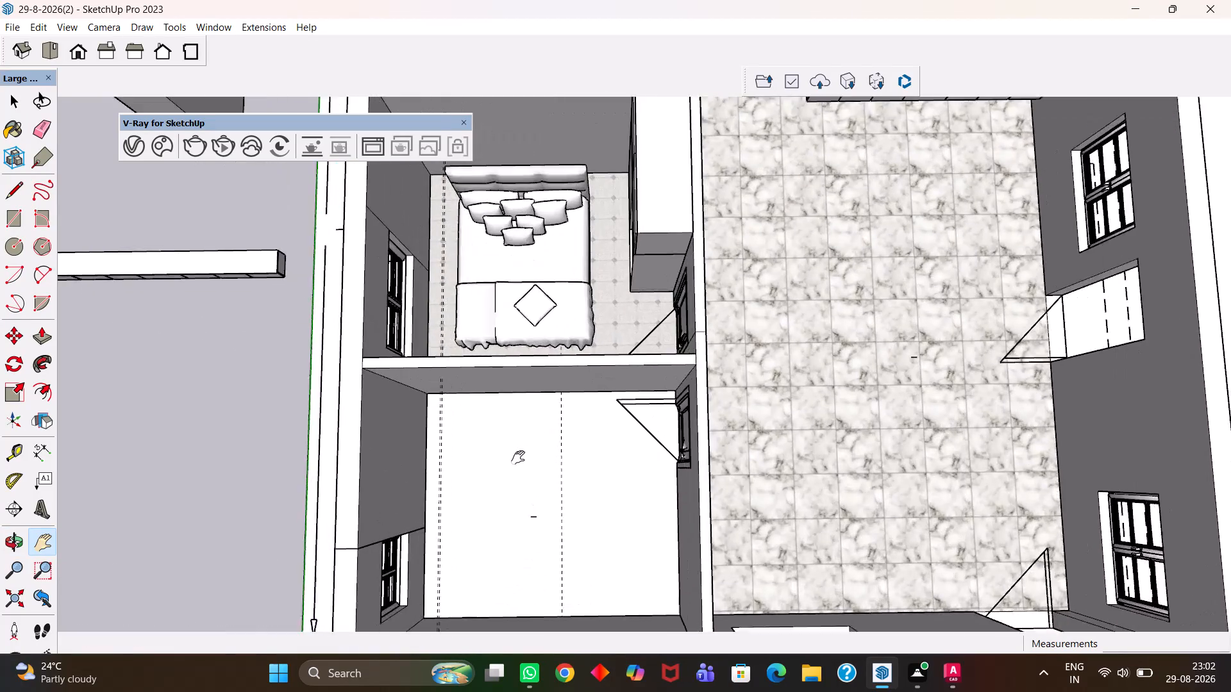
Erase the pair of closely spaced dashed guide lines along the window side of the empty, untiled room.
scroll(518, 457, "up", 4)
middle_click_drag(518, 457, 554, 427)
key("h")
left_click_drag(583, 463, 596, 332)
scroll(600, 368, "down", 2)
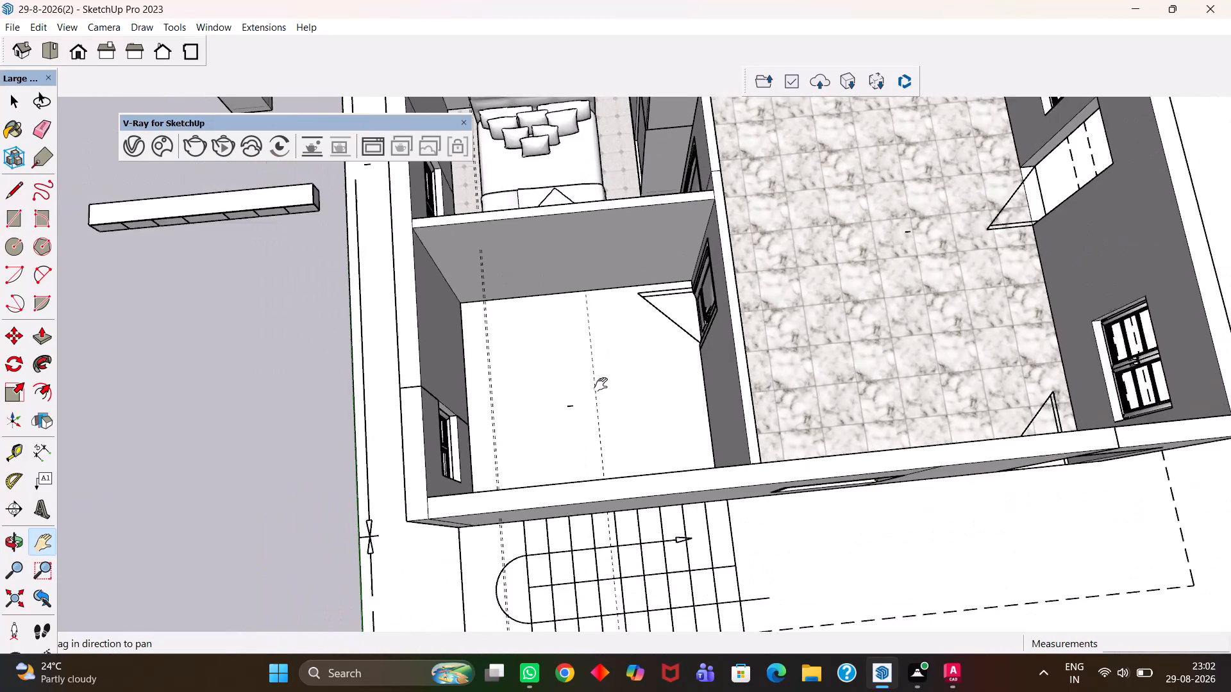
scroll(601, 384, "down", 2)
middle_click_drag(563, 436, 587, 466)
scroll(567, 449, "up", 5)
middle_click_drag(655, 447, 608, 466)
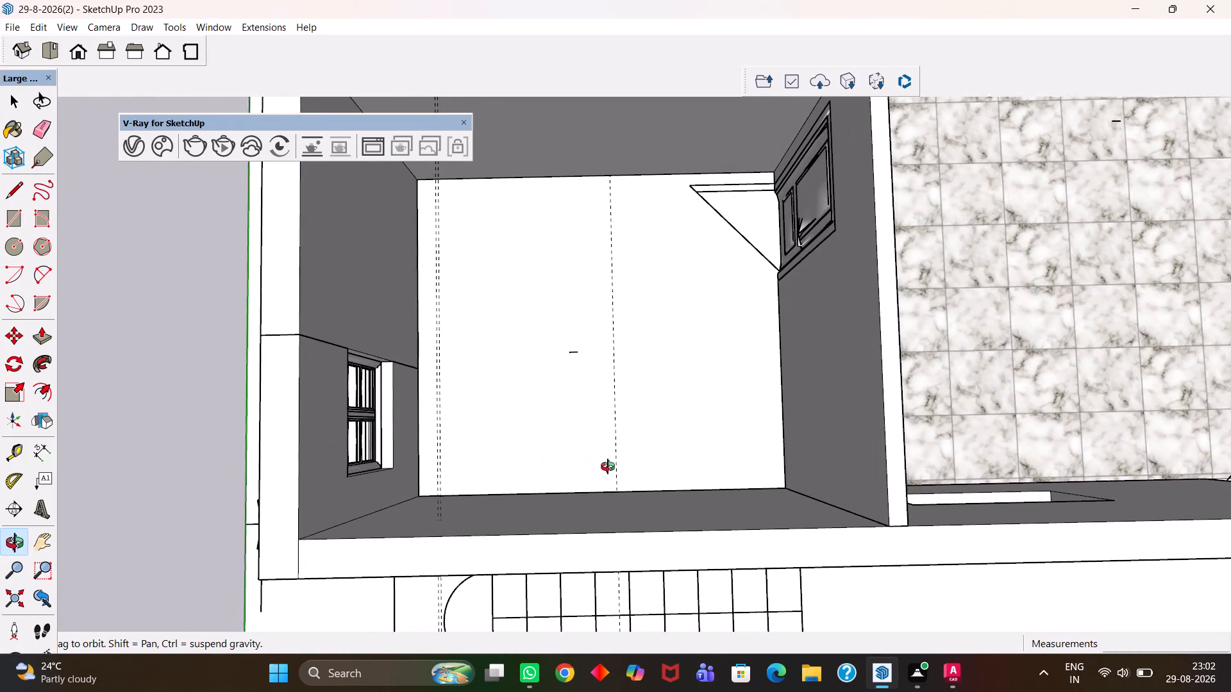
middle_click_drag(608, 466, 609, 466)
scroll(608, 466, "up", 3)
scroll(610, 466, "down", 5)
key("h")
left_click_drag(622, 401, 633, 440)
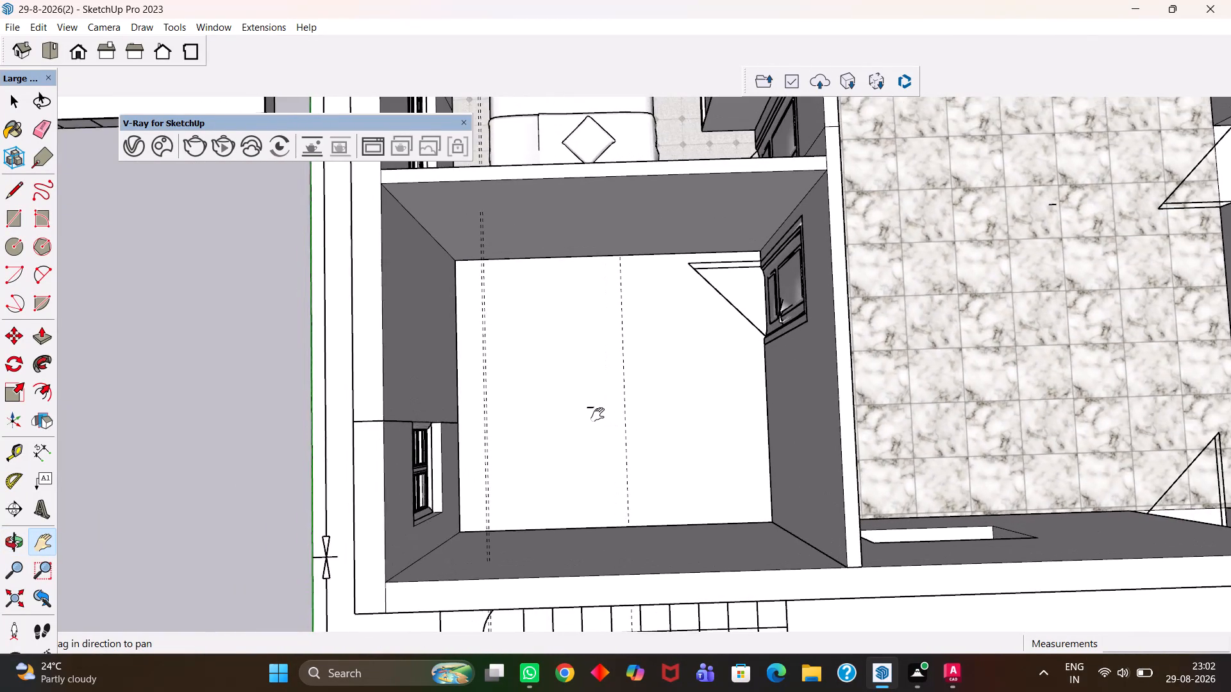
scroll(598, 415, "up", 3)
scroll(598, 415, "down", 5)
key("h")
left_click_drag(628, 468, 612, 436)
scroll(612, 432, "up", 4)
middle_click_drag(612, 454, 621, 488)
scroll(618, 474, "up", 2)
middle_click_drag(621, 488, 559, 463)
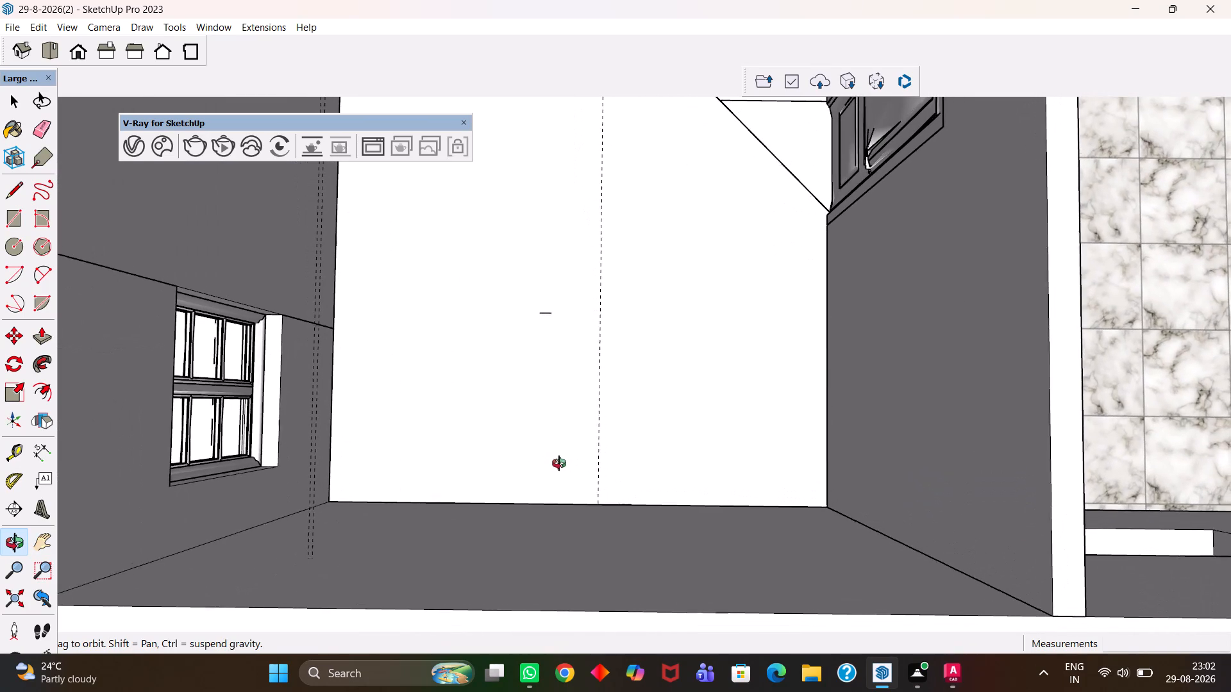
middle_click_drag(559, 463, 561, 464)
key("r")
scroll(554, 461, "down", 4)
scroll(428, 449, "up", 3)
key("e")
left_click_drag(422, 448, 414, 450)
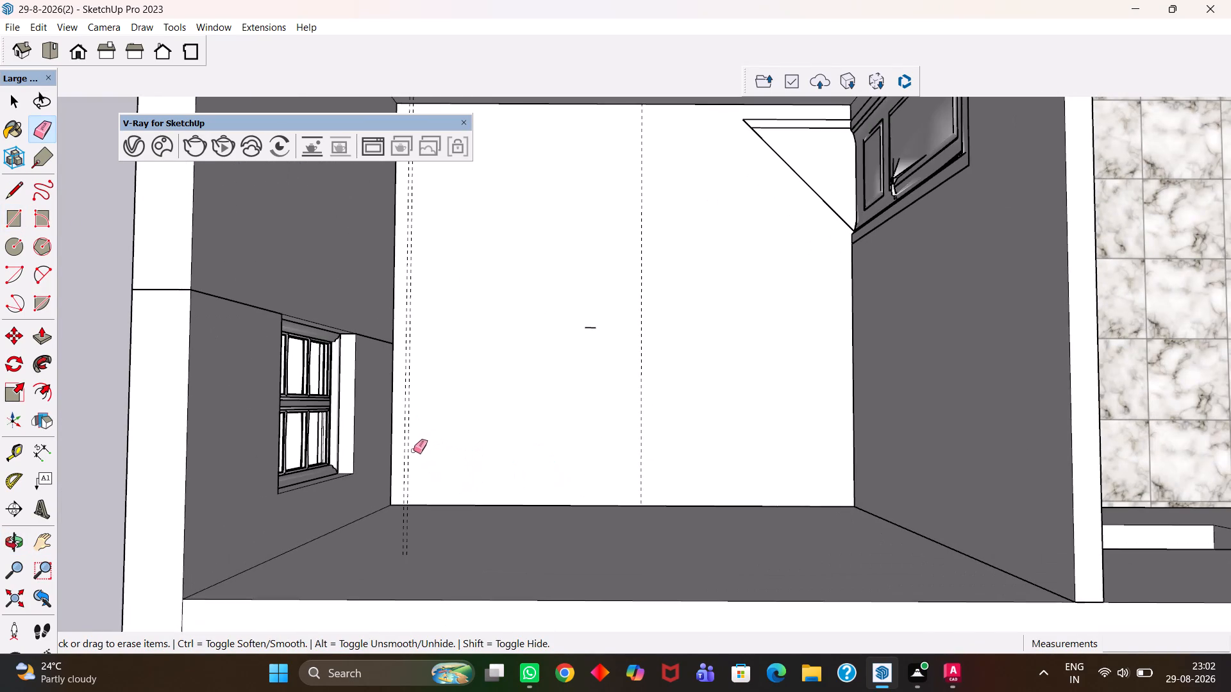
left_click_drag(414, 450, 403, 444)
Place a guide line across the empty room's floor, offset 2' from the floor edge on the stair side.
scroll(417, 445, "down", 4)
key("h")
scroll(515, 470, "up", 5)
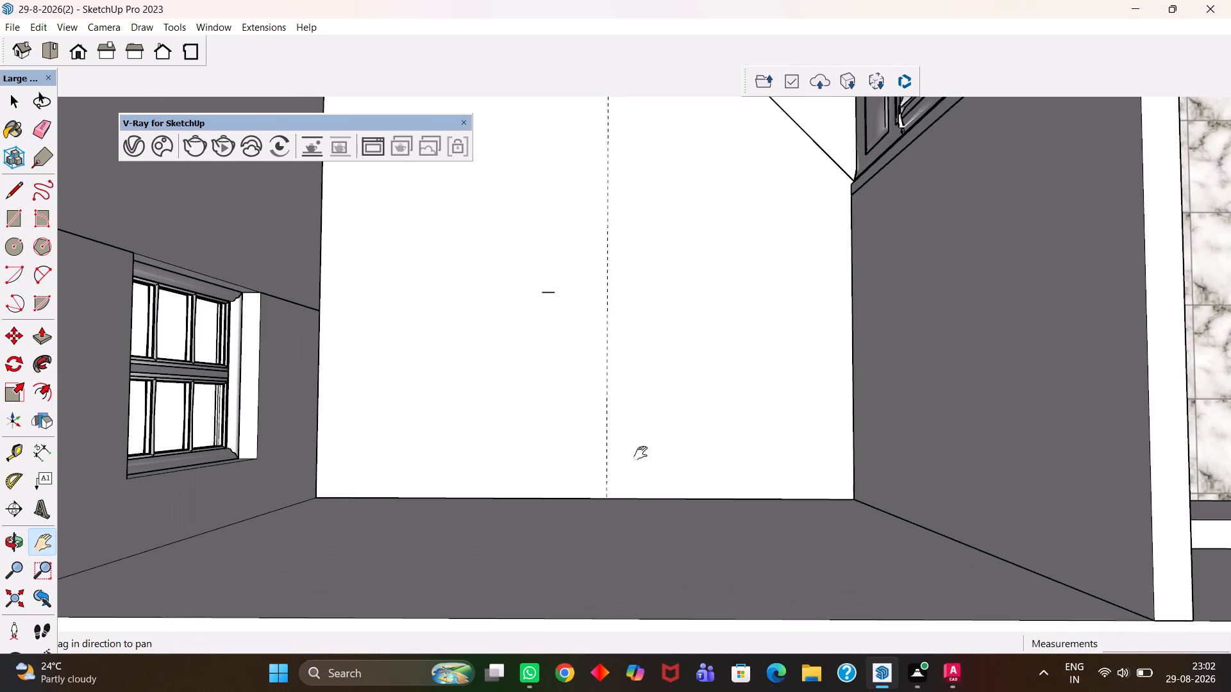
scroll(610, 460, "down", 10)
scroll(610, 462, "up", 9)
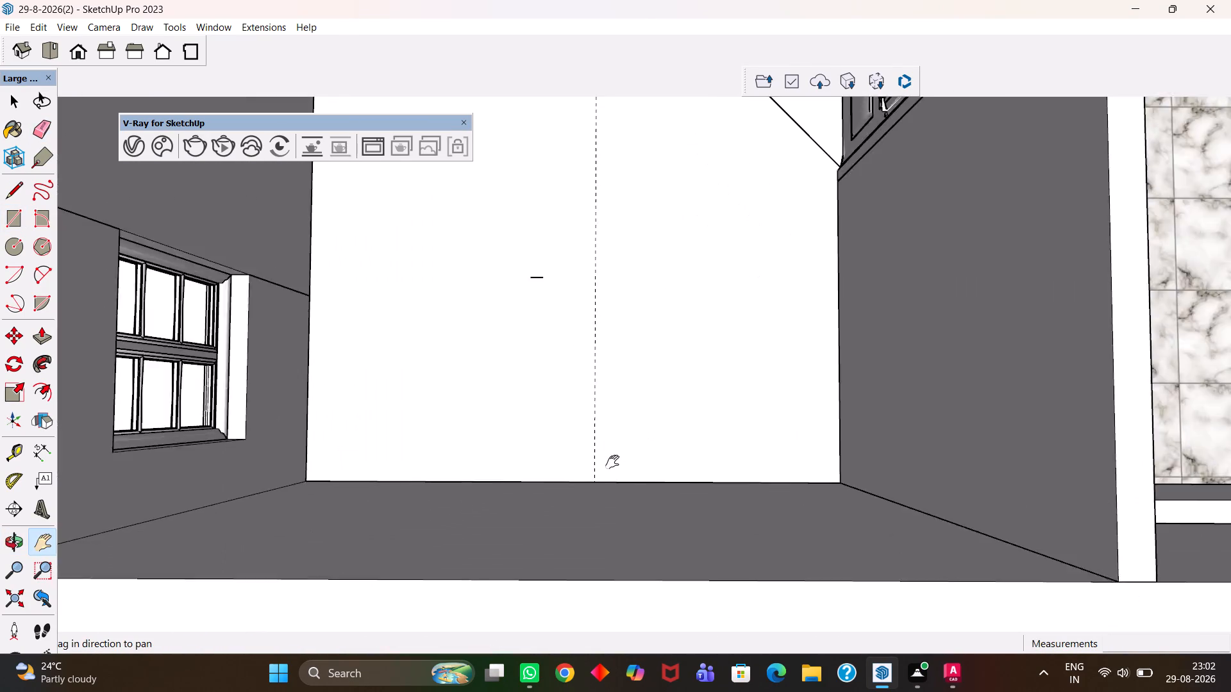
scroll(612, 462, "down", 4)
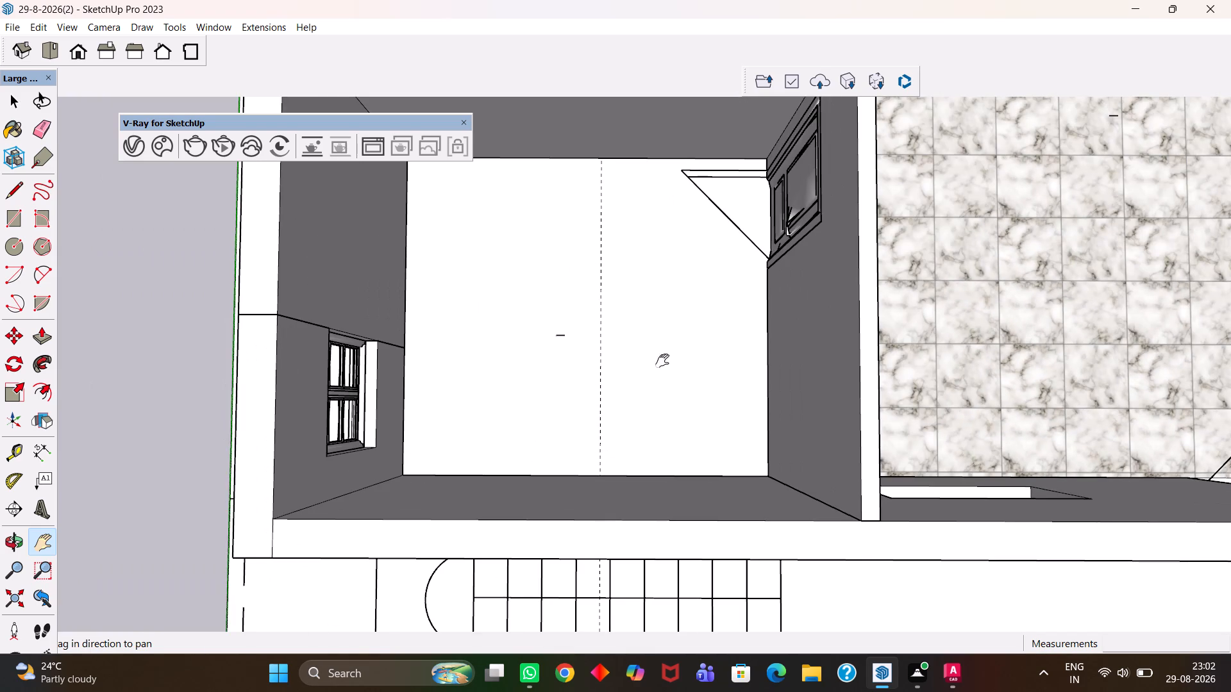
scroll(651, 369, "up", 3)
middle_click(609, 383)
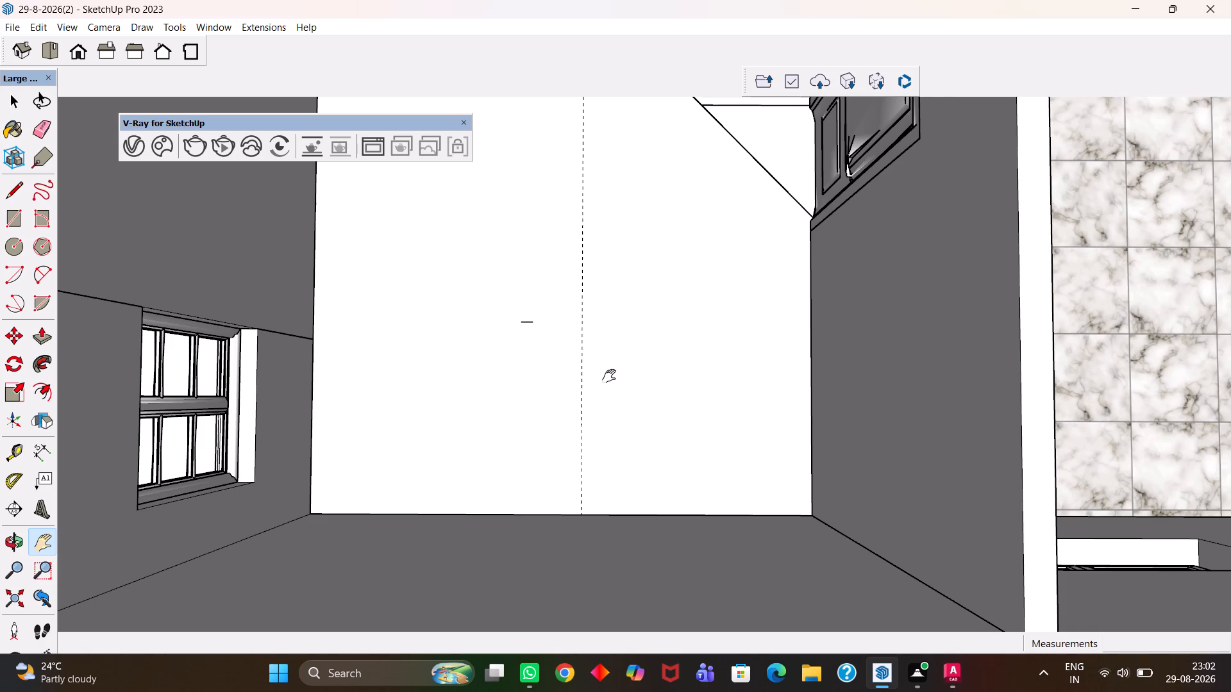
key("t")
scroll(557, 436, "up", 3)
left_click(498, 542)
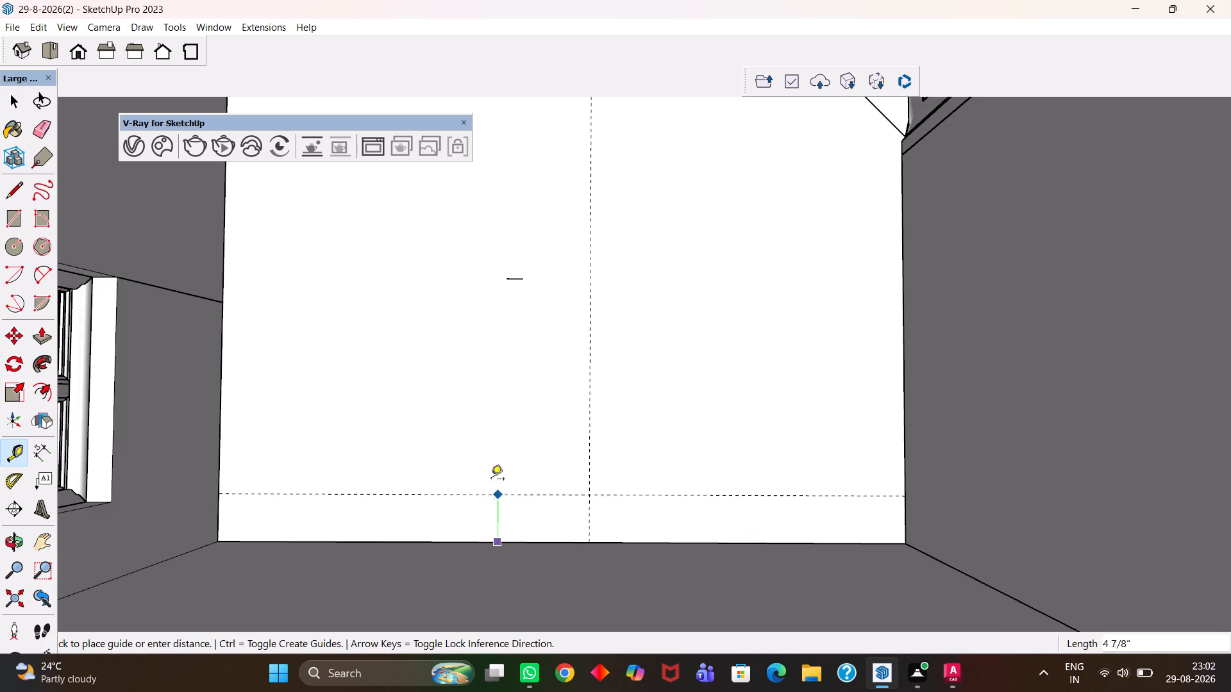
type("2'")
key("Return")
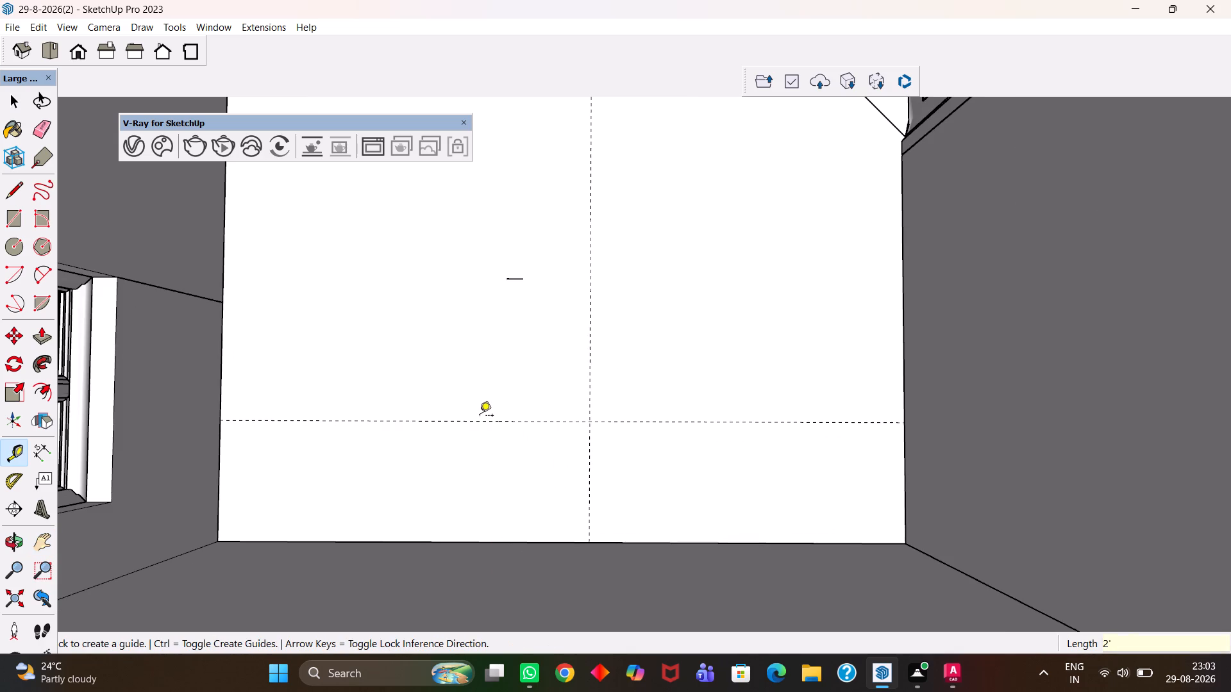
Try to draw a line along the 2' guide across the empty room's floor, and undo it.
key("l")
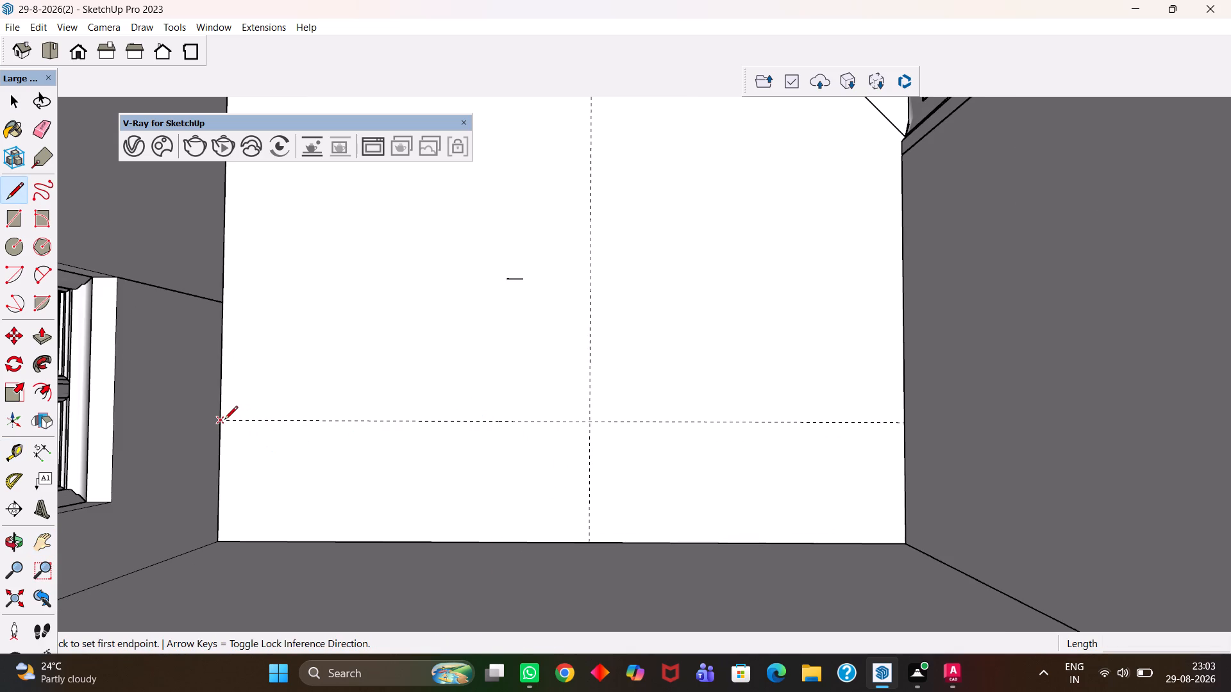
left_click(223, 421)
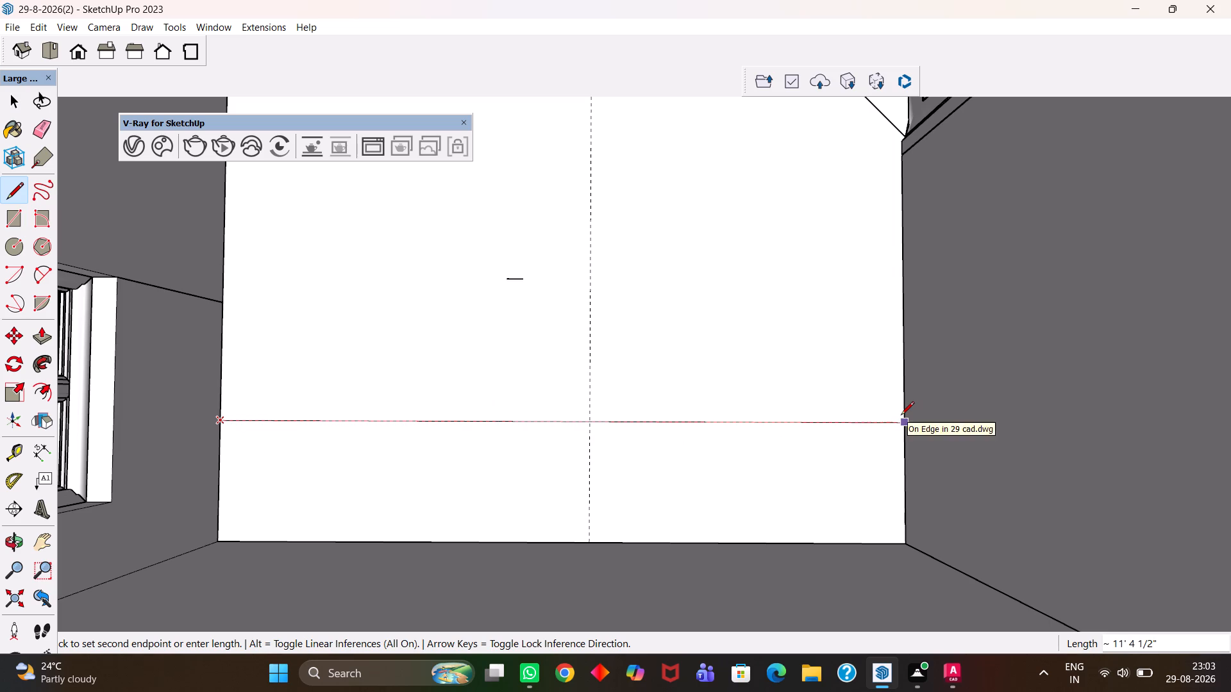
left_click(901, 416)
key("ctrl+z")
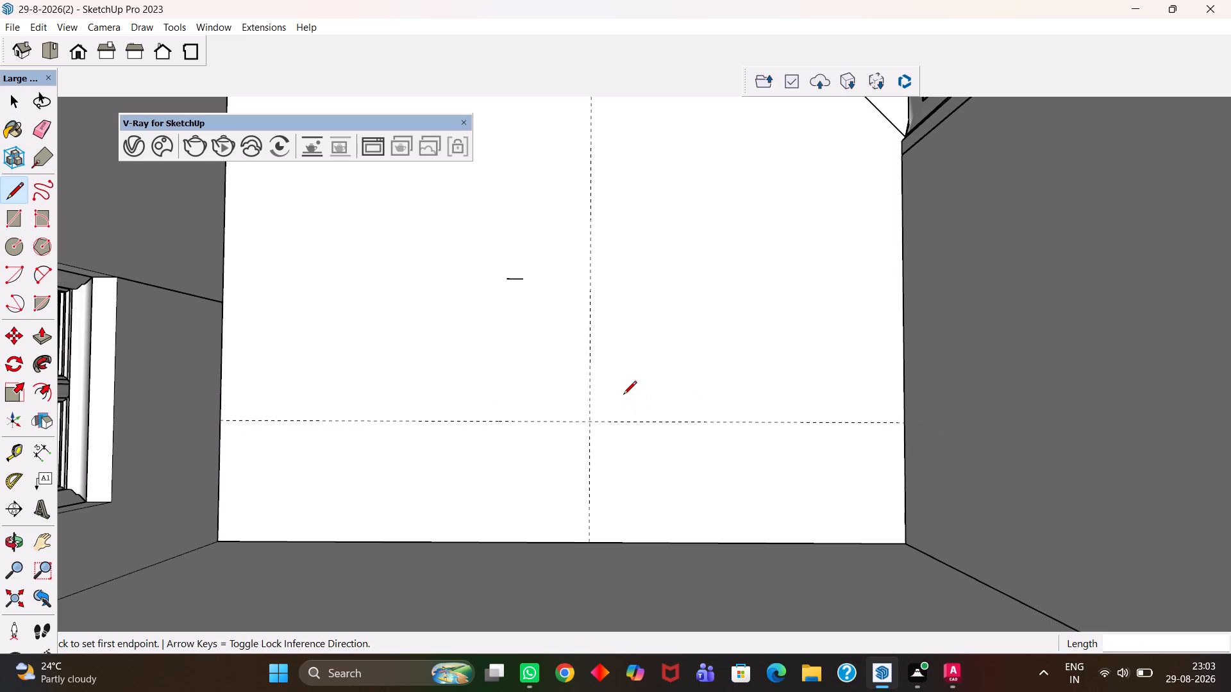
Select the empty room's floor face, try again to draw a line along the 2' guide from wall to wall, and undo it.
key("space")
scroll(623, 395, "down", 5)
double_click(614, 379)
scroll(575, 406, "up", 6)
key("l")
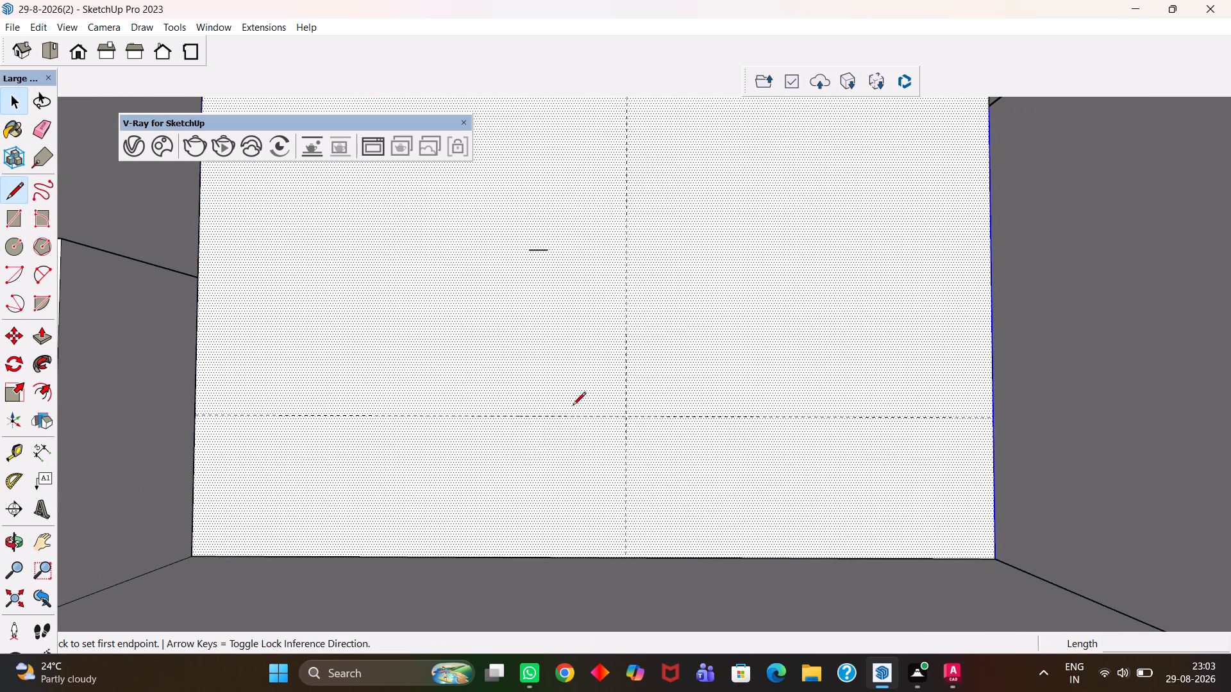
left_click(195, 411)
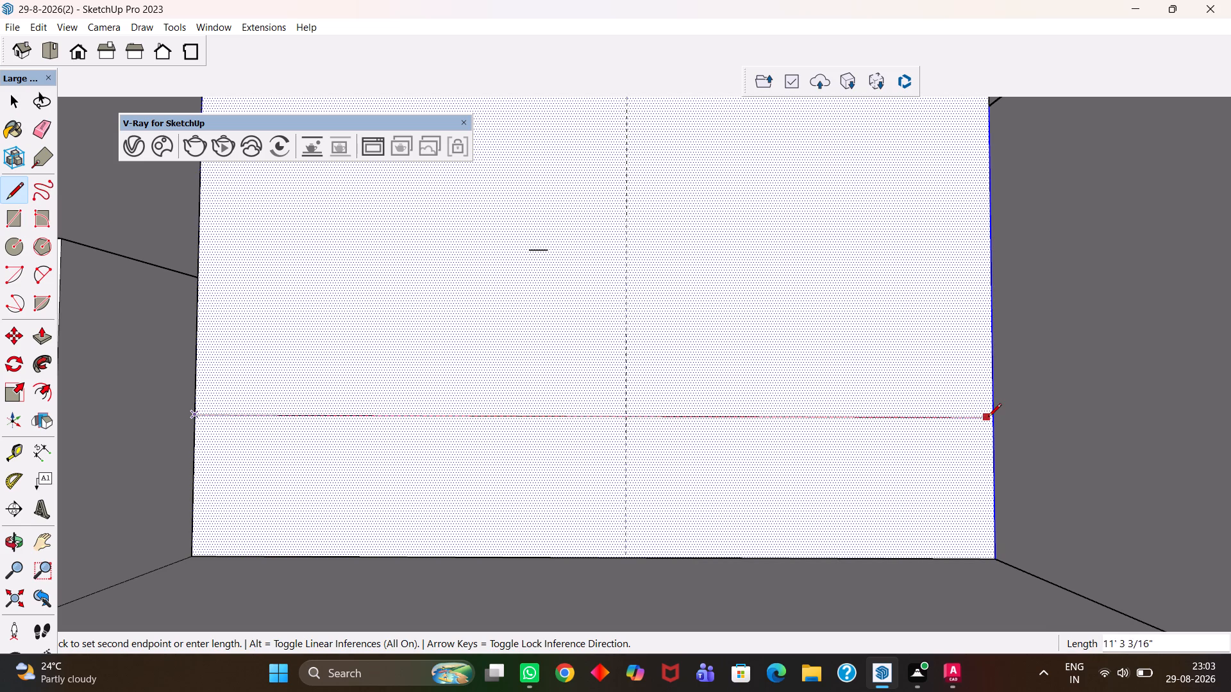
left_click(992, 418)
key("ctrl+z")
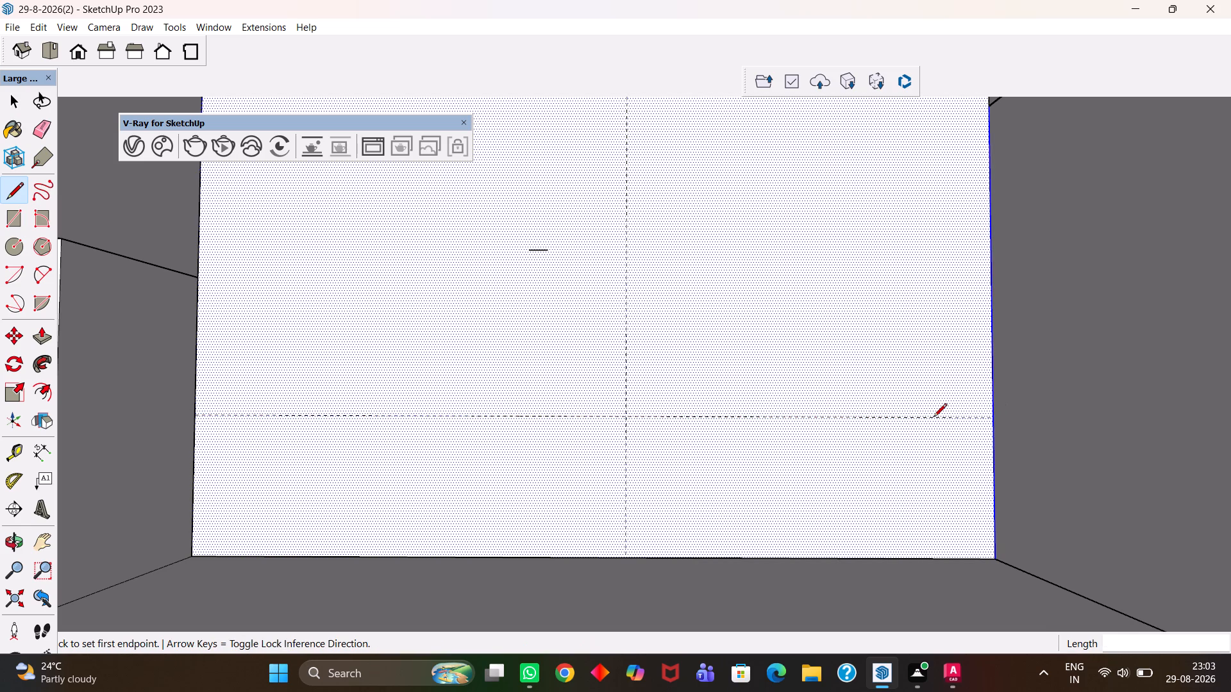
Draw a 2' deep rectangle across the empty room's floor, from the guide line to the stair-side corner, about 11' 4 1/2" long.
scroll(872, 415, "down", 5)
key("r")
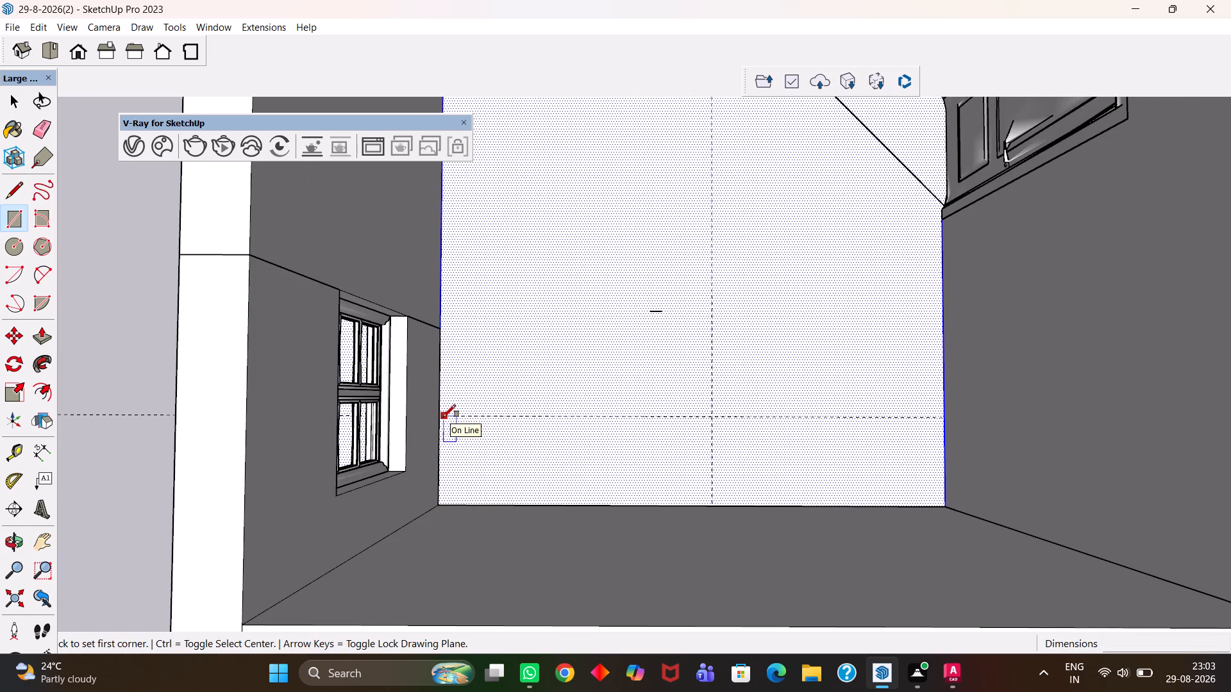
left_click(442, 416)
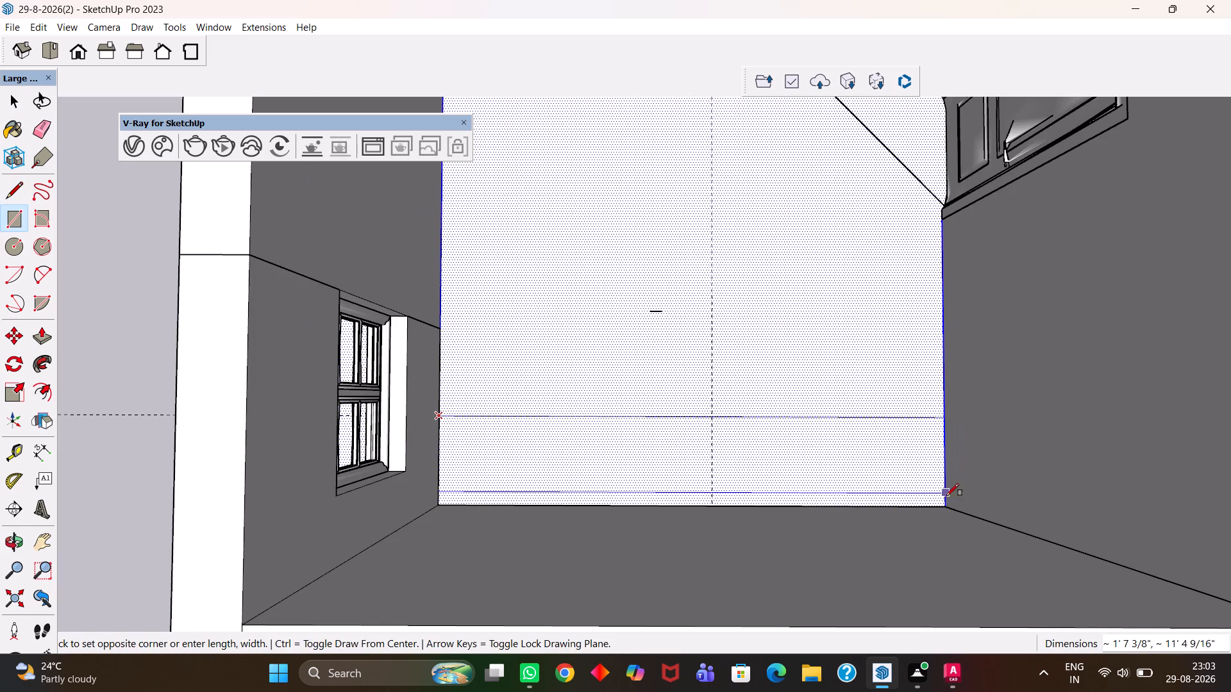
left_click(942, 506)
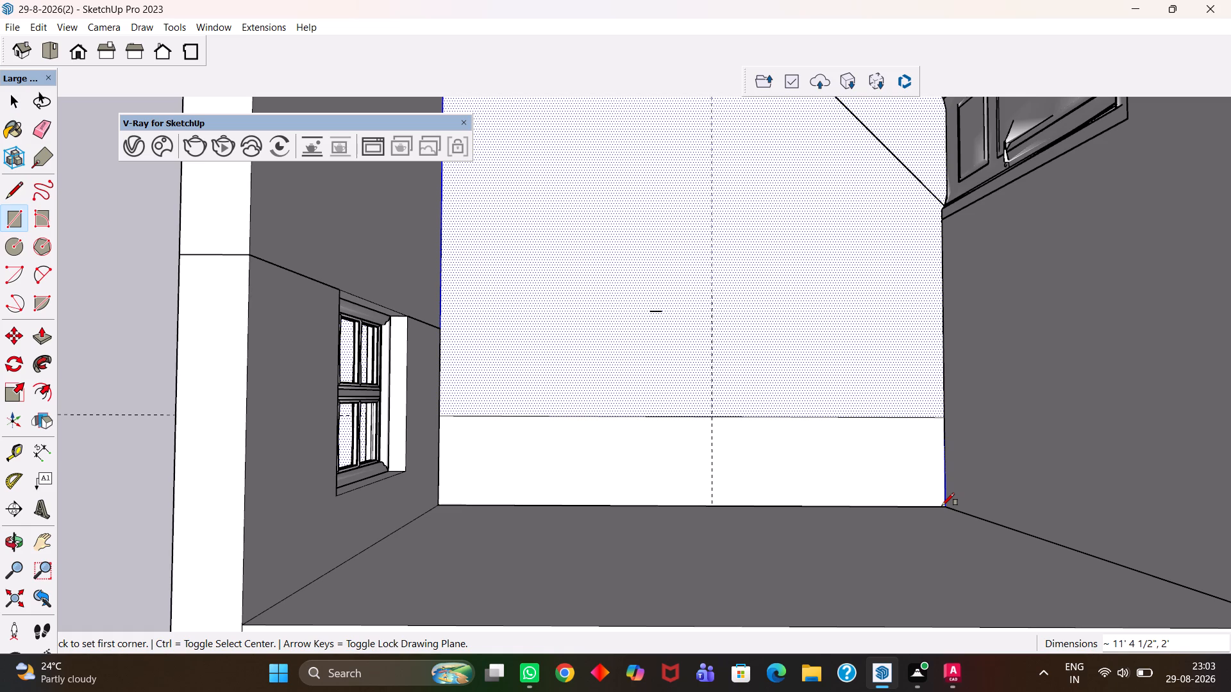
Copy the 2' deep floor strip face to the open ground outside the house, near the long low cabinet.
scroll(761, 495, "down", 7)
scroll(732, 484, "up", 3)
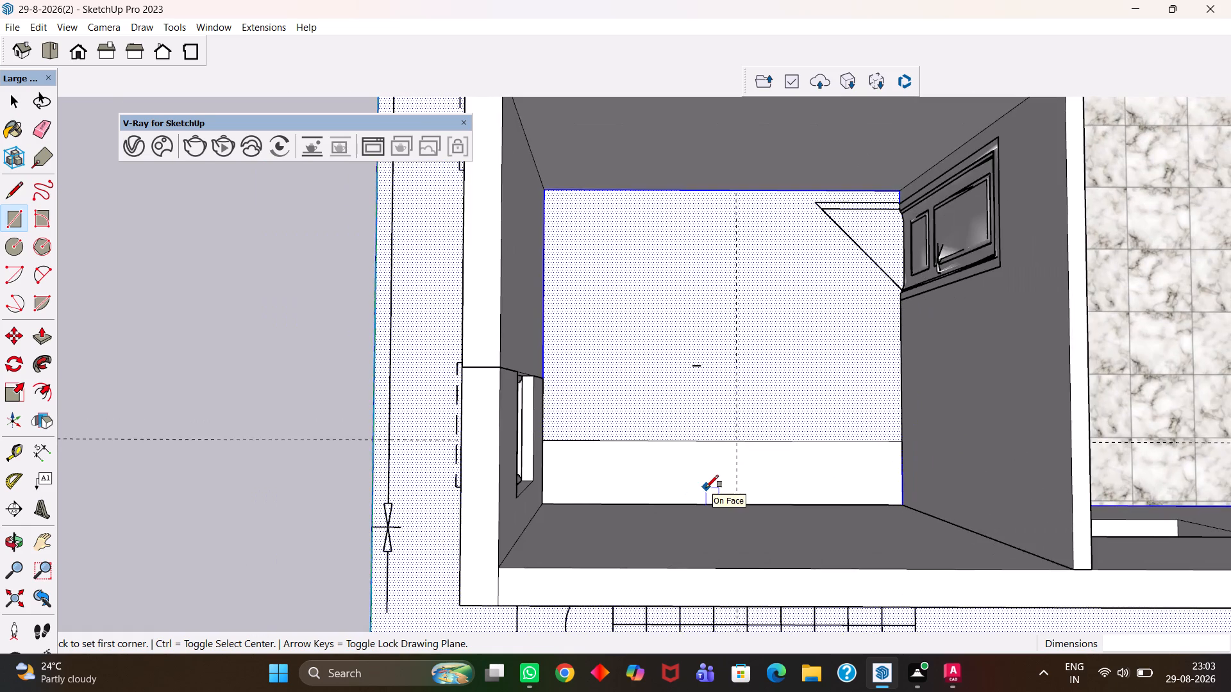
scroll(706, 488, "down", 4)
key("space")
left_click(685, 480)
scroll(685, 480, "down", 4)
key("m")
left_click(684, 480)
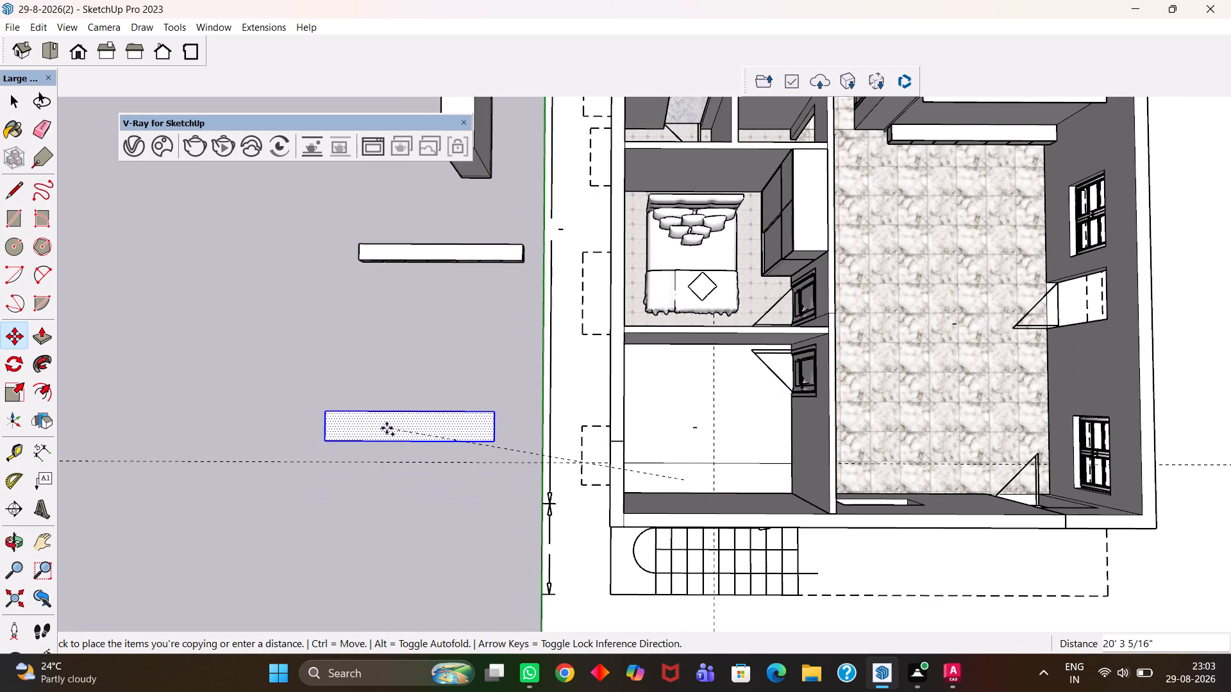
left_click(387, 428)
Extrude the copied strip face outside the house up 7'.
scroll(421, 427, "up", 2)
key("p")
left_click(425, 430)
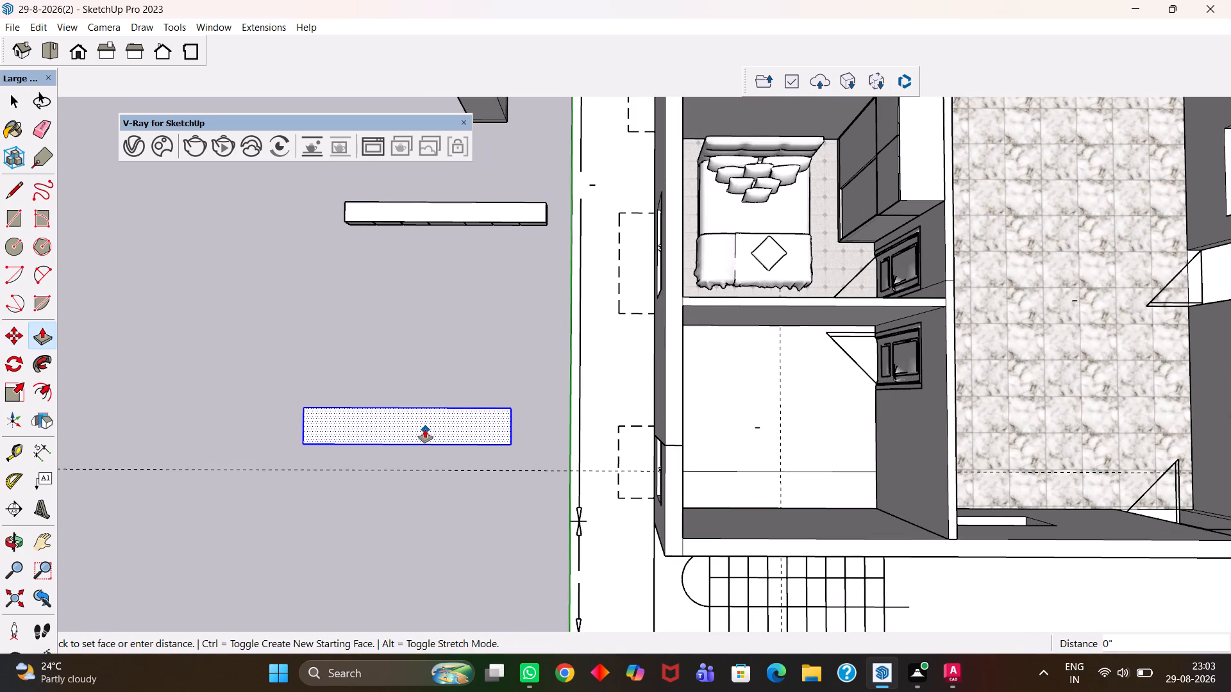
scroll(399, 386, "down", 4)
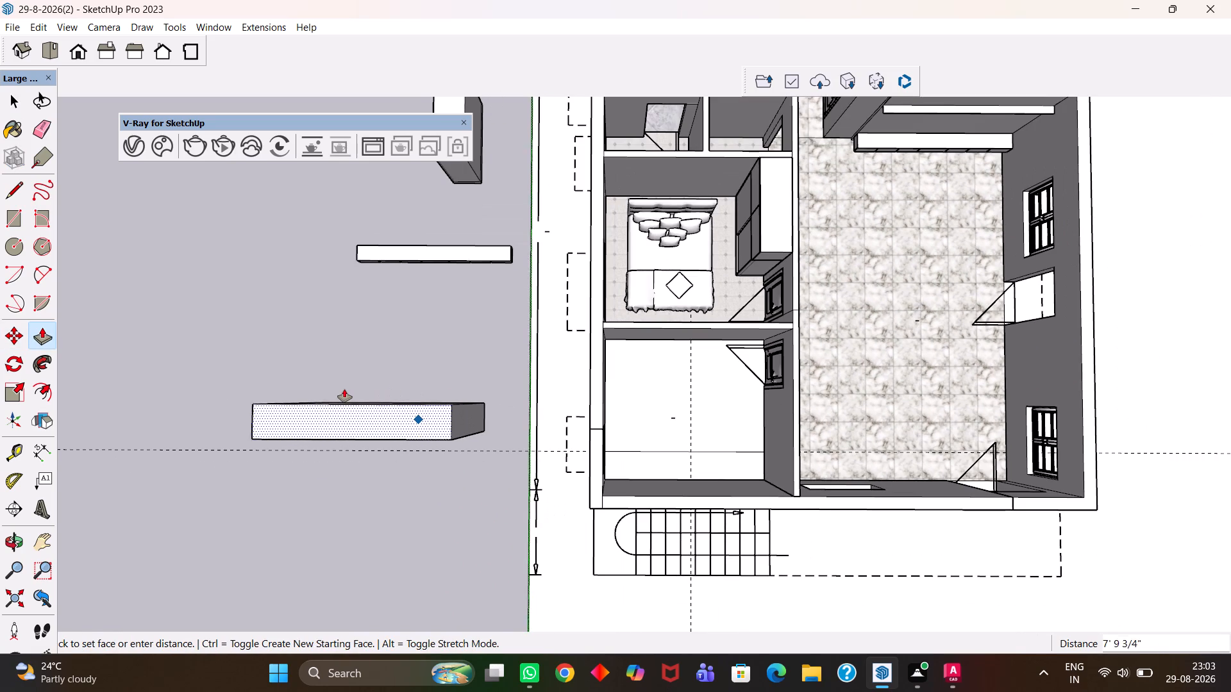
type("7'")
key("Return")
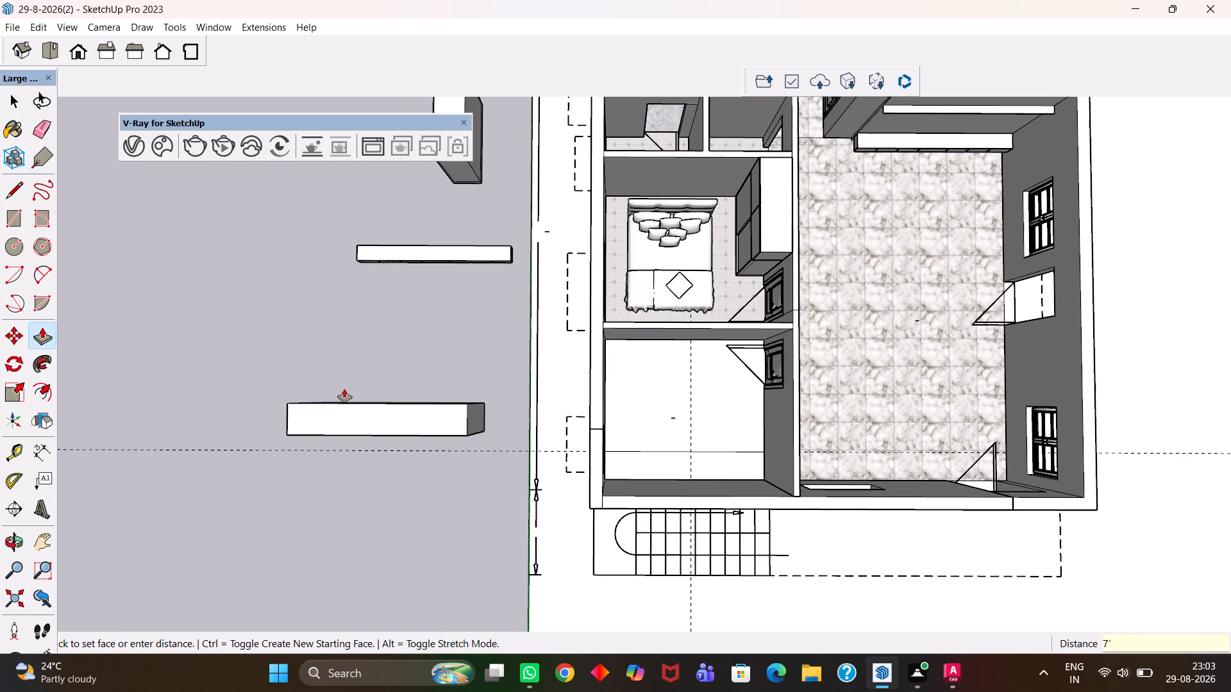
Copy the top face of the 7' box to the open space beside it, on the side away from the house.
scroll(372, 427, "up", 10)
middle_click_drag(425, 432, 412, 293)
scroll(391, 379, "down", 2)
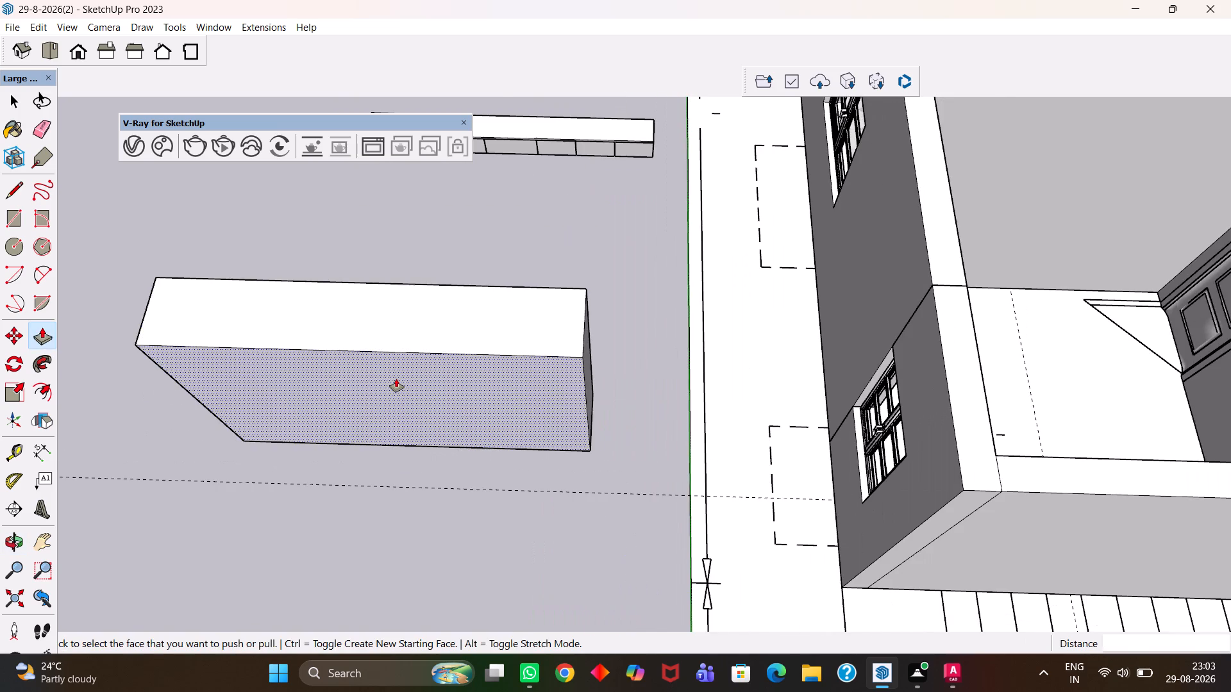
scroll(396, 379, "down", 4)
key("h")
middle_click_drag(402, 414, 457, 407)
scroll(457, 407, "up", 2)
left_click_drag(380, 407, 508, 380)
scroll(476, 403, "up", 2)
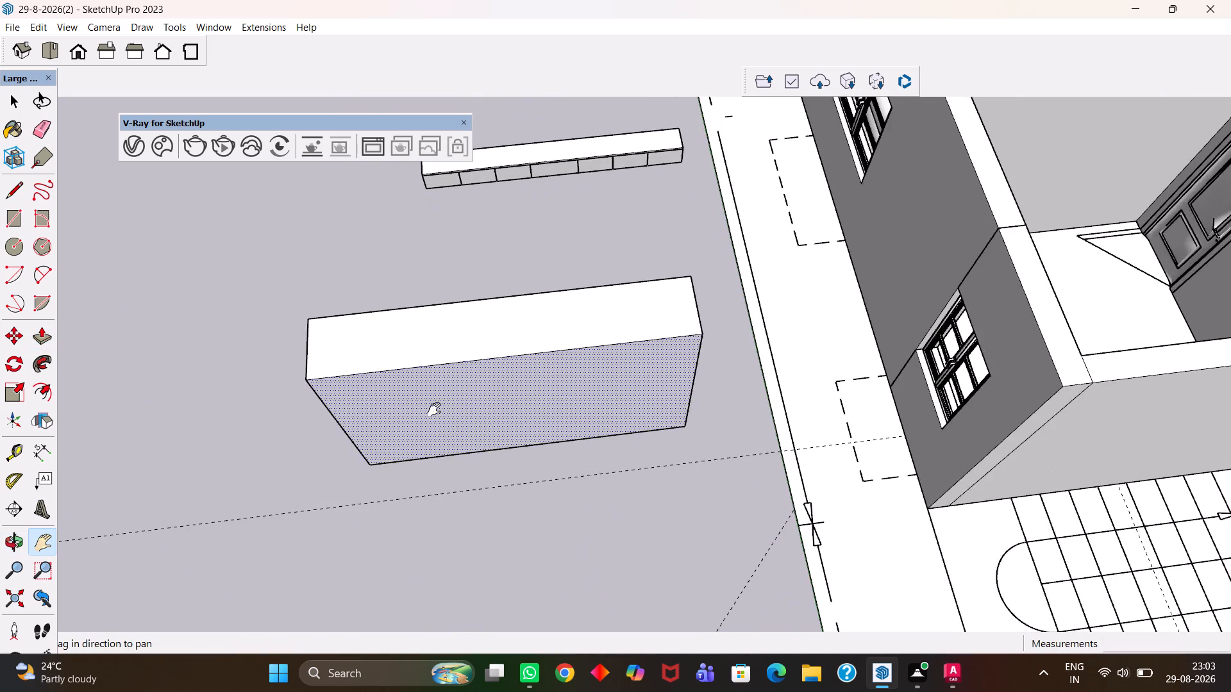
key("h")
left_click_drag(406, 403, 557, 401)
scroll(555, 399, "down", 4)
key("space")
left_click(586, 352)
scroll(586, 352, "down", 4)
key("m")
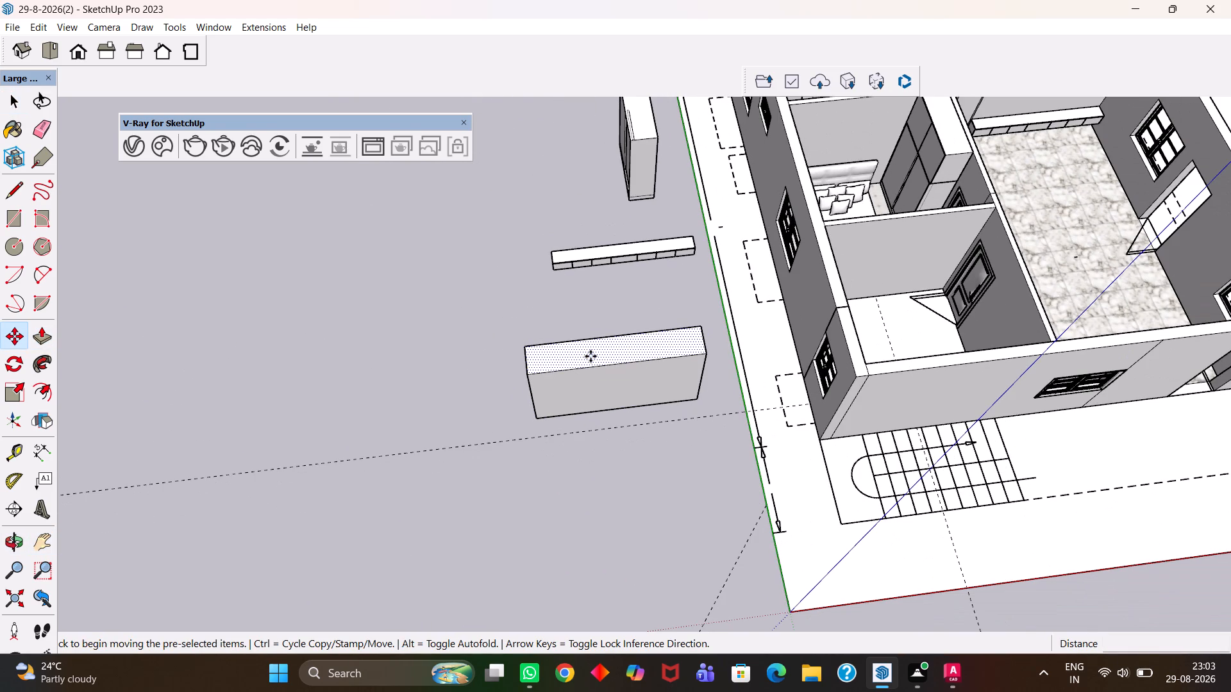
left_click(590, 356)
left_click(590, 359)
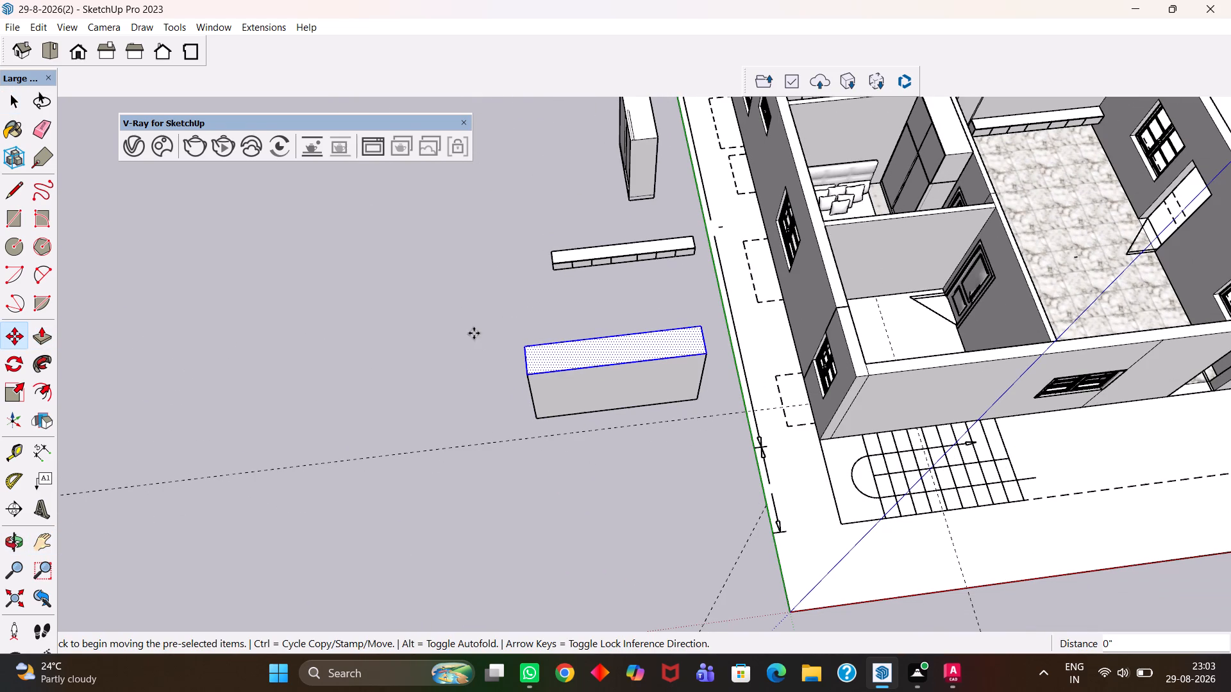
left_click(565, 355)
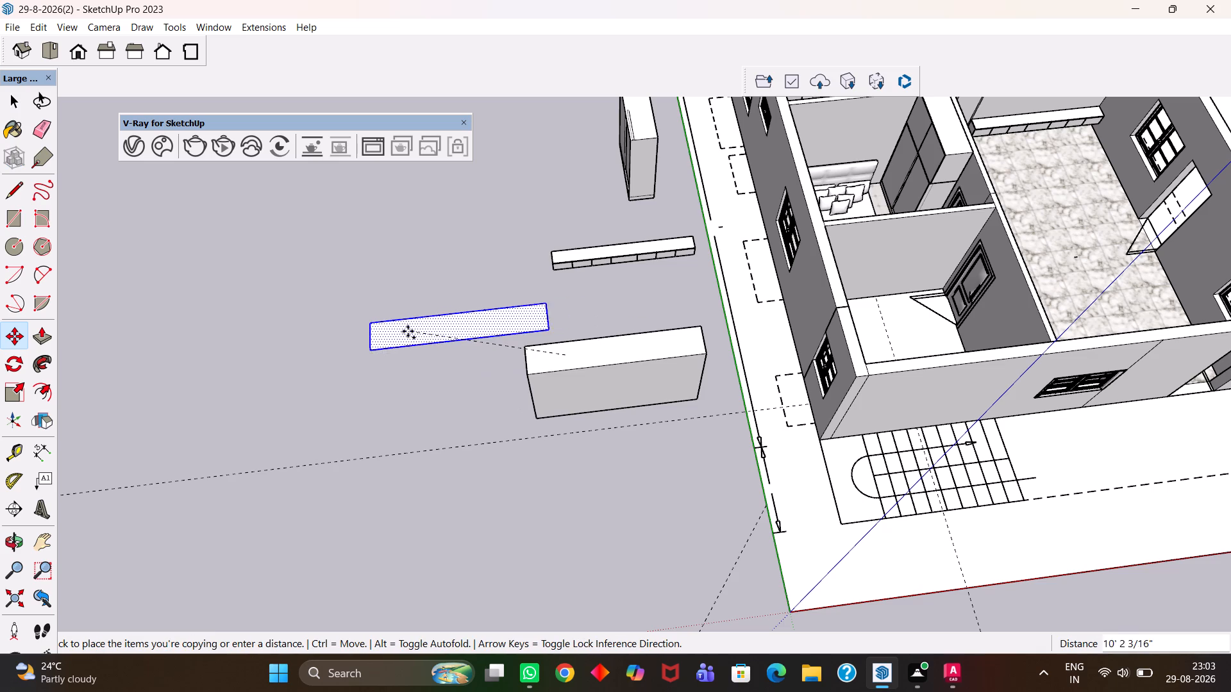
left_click(421, 330)
Extrude the copied top face by 3' to form a second box.
scroll(430, 329, "up", 2)
key("p")
left_click(433, 333)
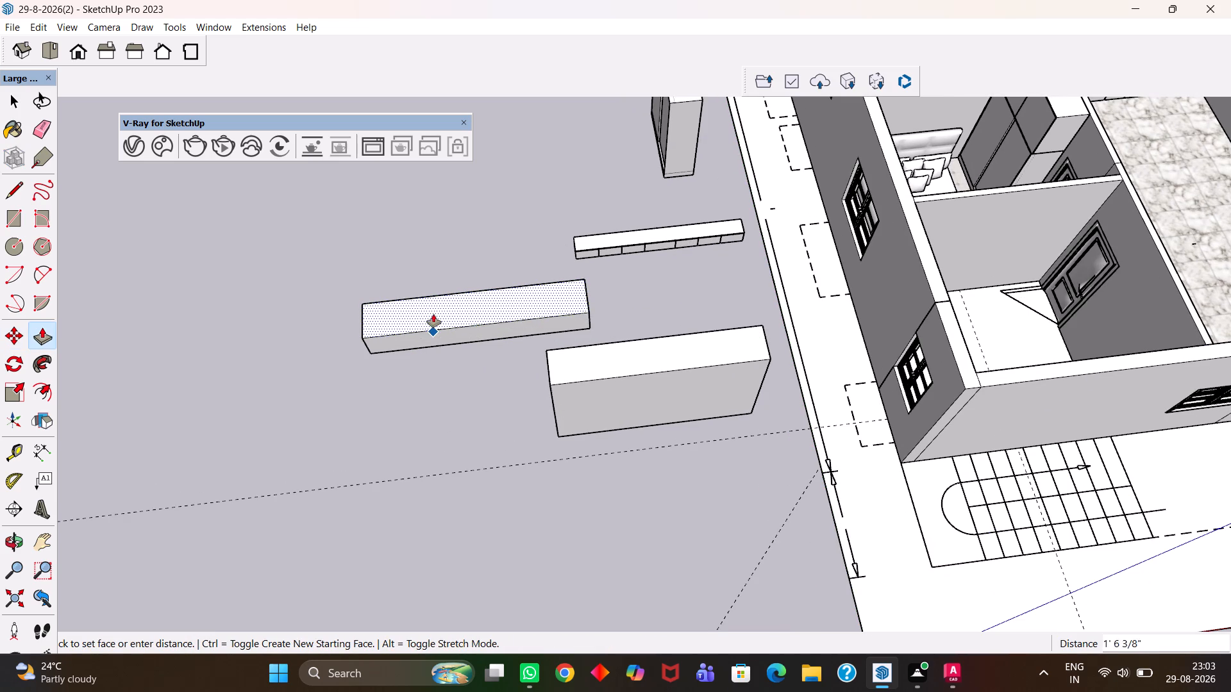
type("3'")
key("Return")
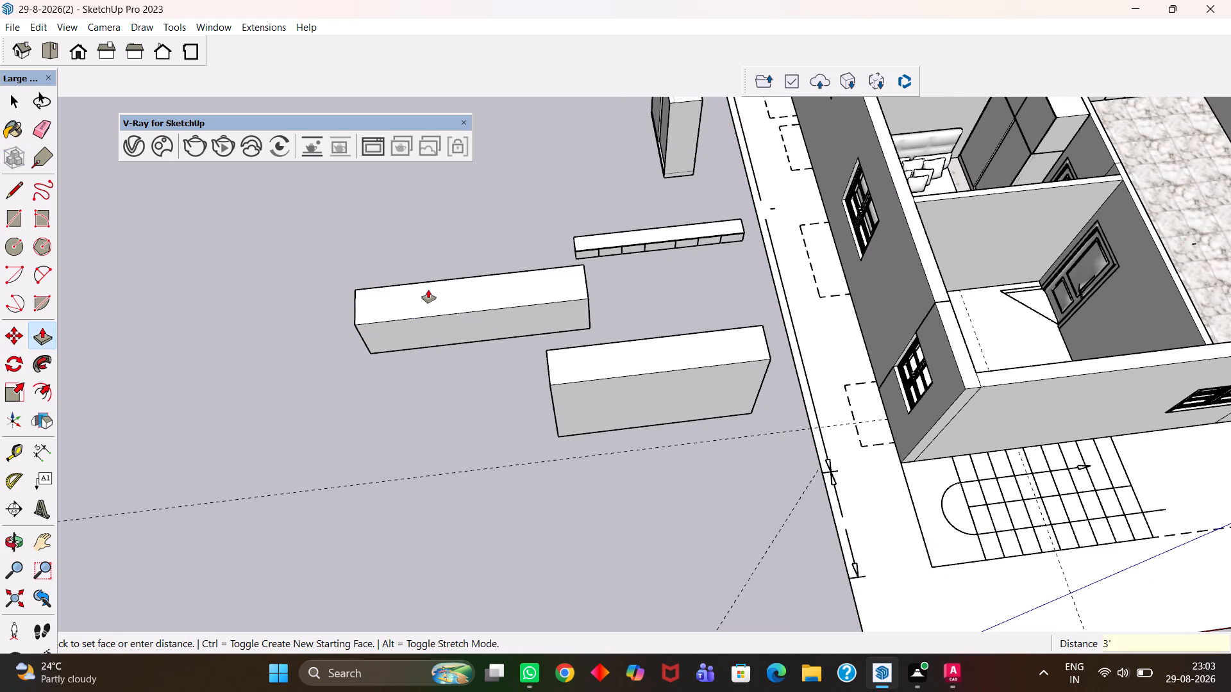
Place a guide line on the 7' box's front face, offset 4" above its bottom edge.
key("space")
left_click(587, 408)
triple_click(587, 408)
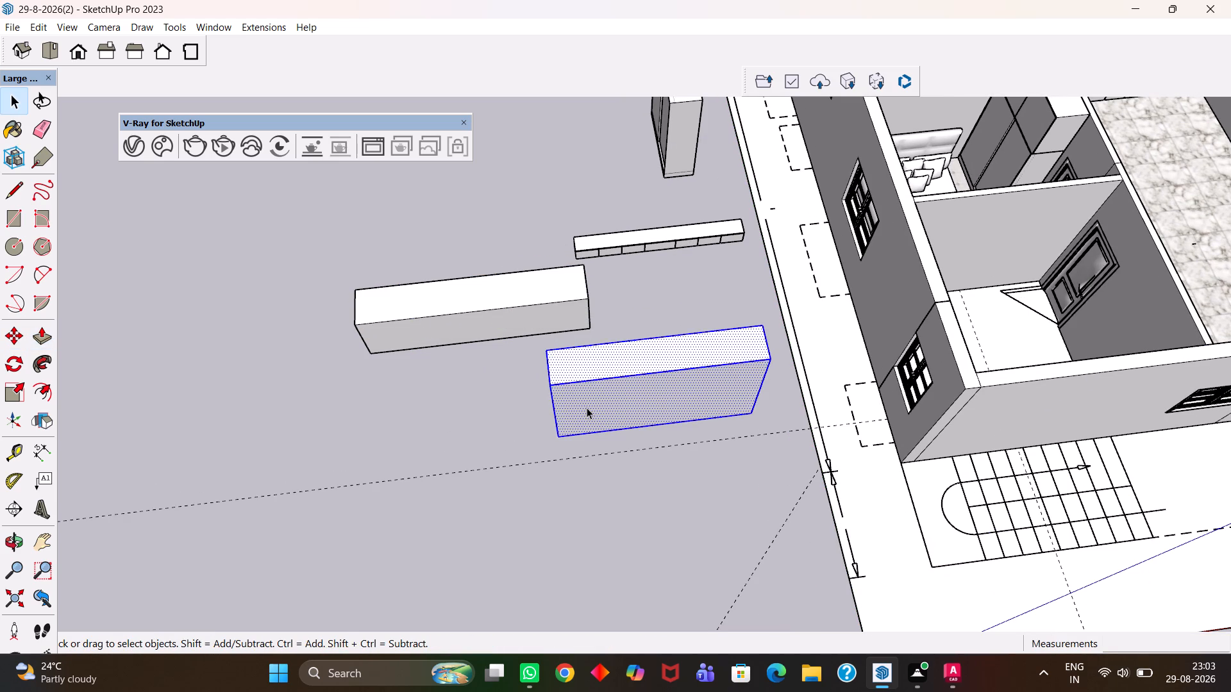
scroll(578, 416, "up", 3)
middle_click_drag(544, 416, 608, 377)
scroll(622, 383, "up", 7)
key("t")
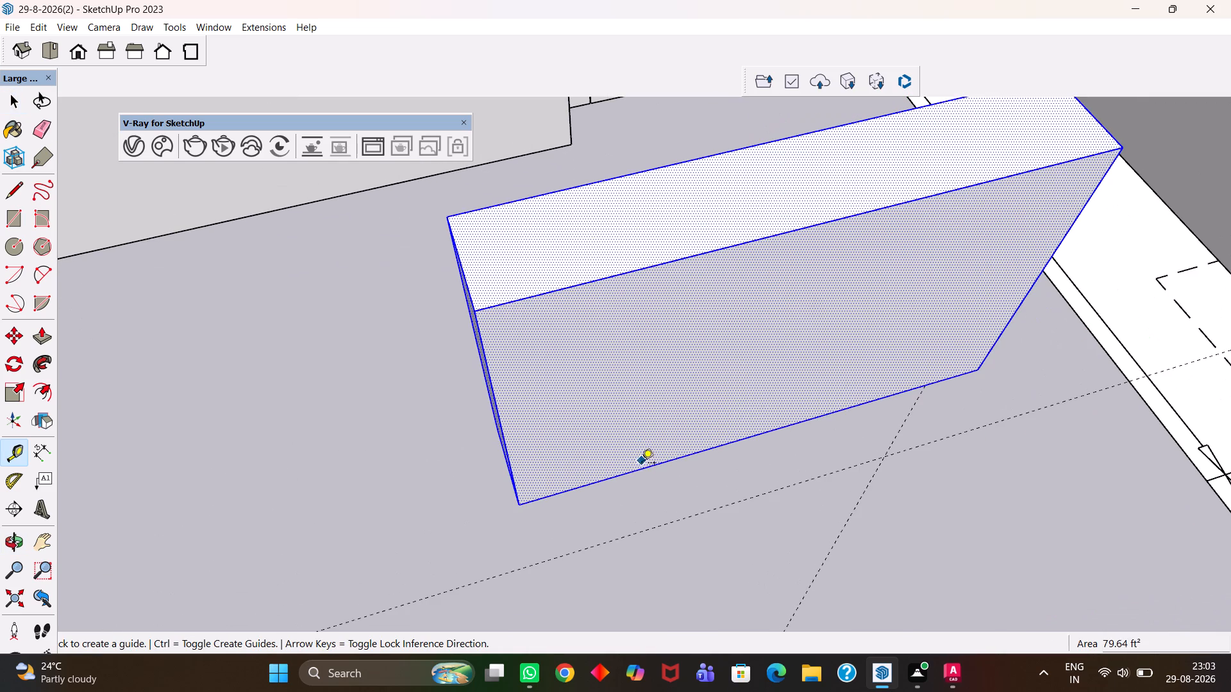
left_click(641, 466)
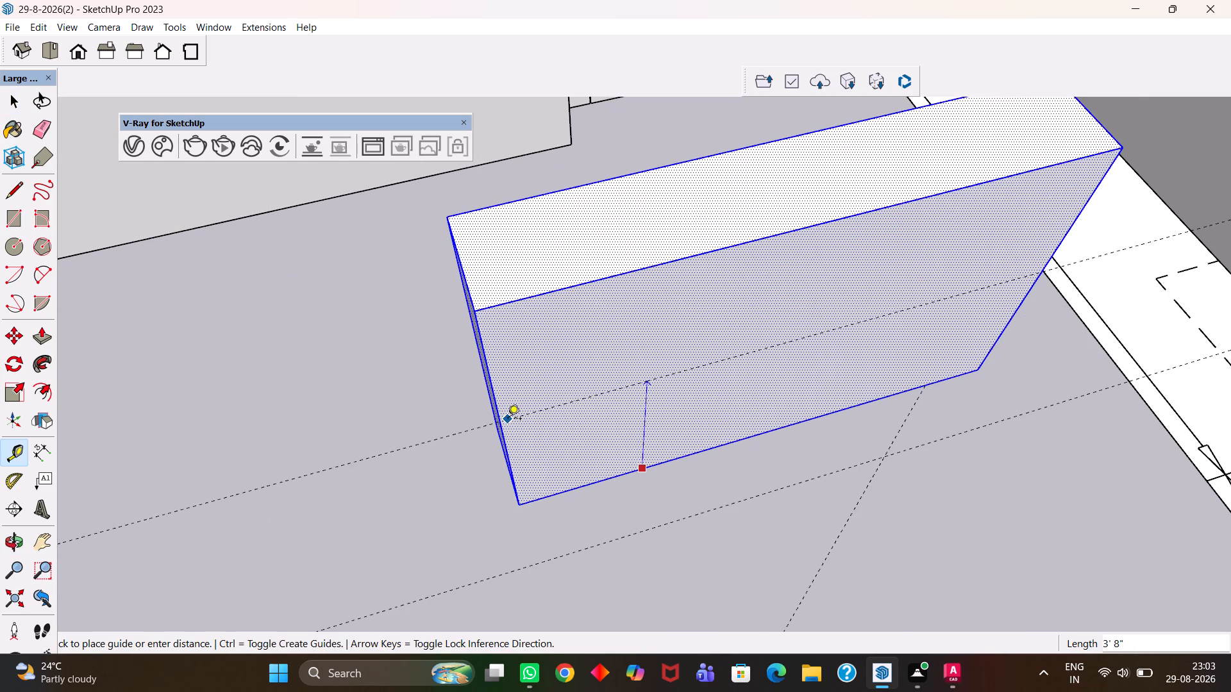
type("4\"")
key("Return")
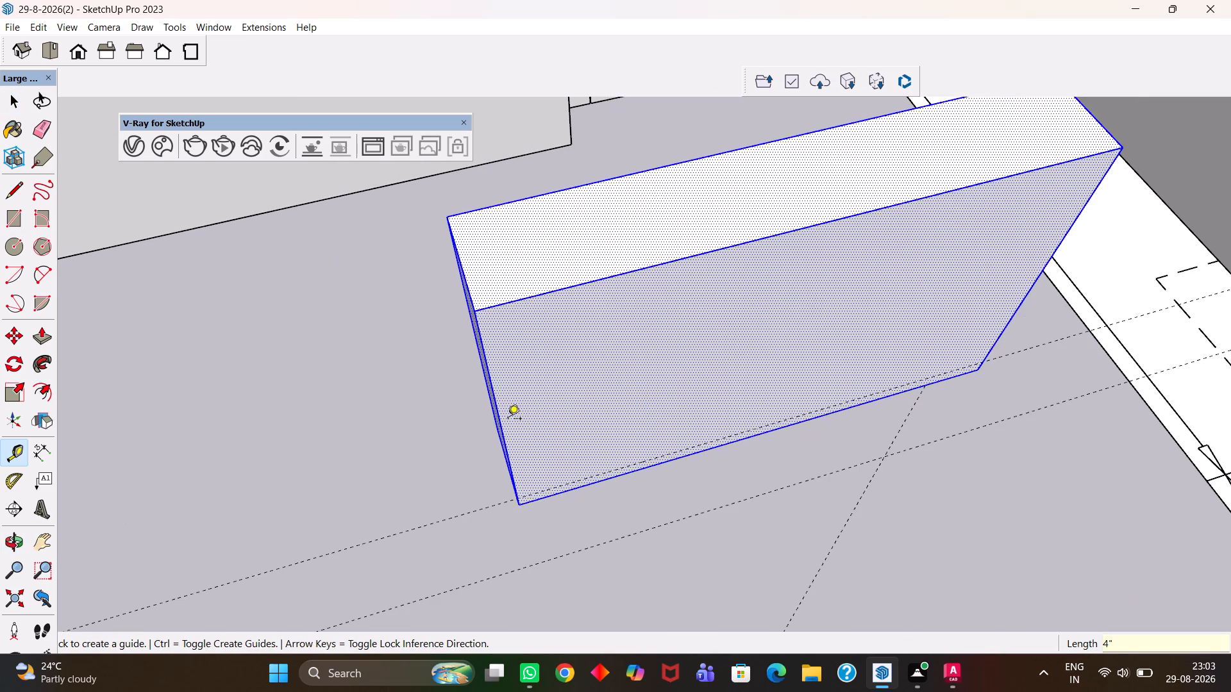
Copy the front face's bottom edge up onto the 4" guide to mark off a skirting strip.
scroll(552, 472, "up", 10)
key("h")
middle_click_drag(500, 516, 537, 436)
scroll(505, 470, "up", 1)
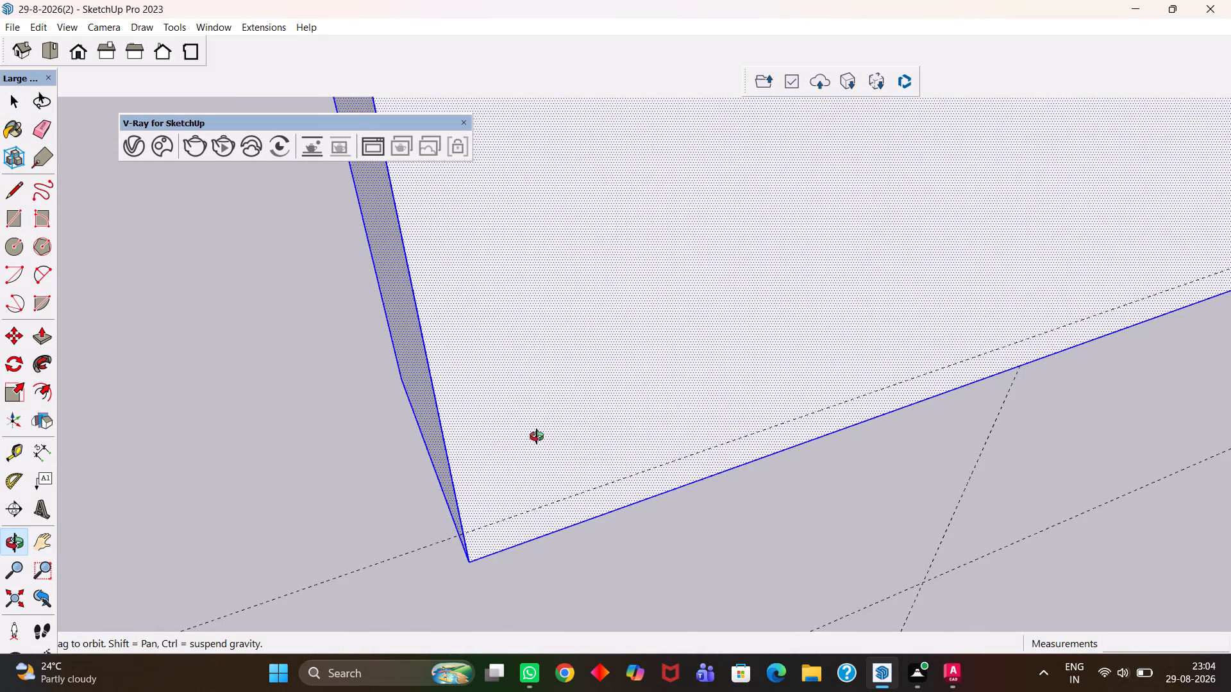
middle_click_drag(537, 436, 537, 436)
key("h")
scroll(537, 436, "up", 2)
left_click_drag(477, 495, 562, 425)
middle_click_drag(537, 506, 549, 488)
scroll(537, 506, "up", 3)
key("space")
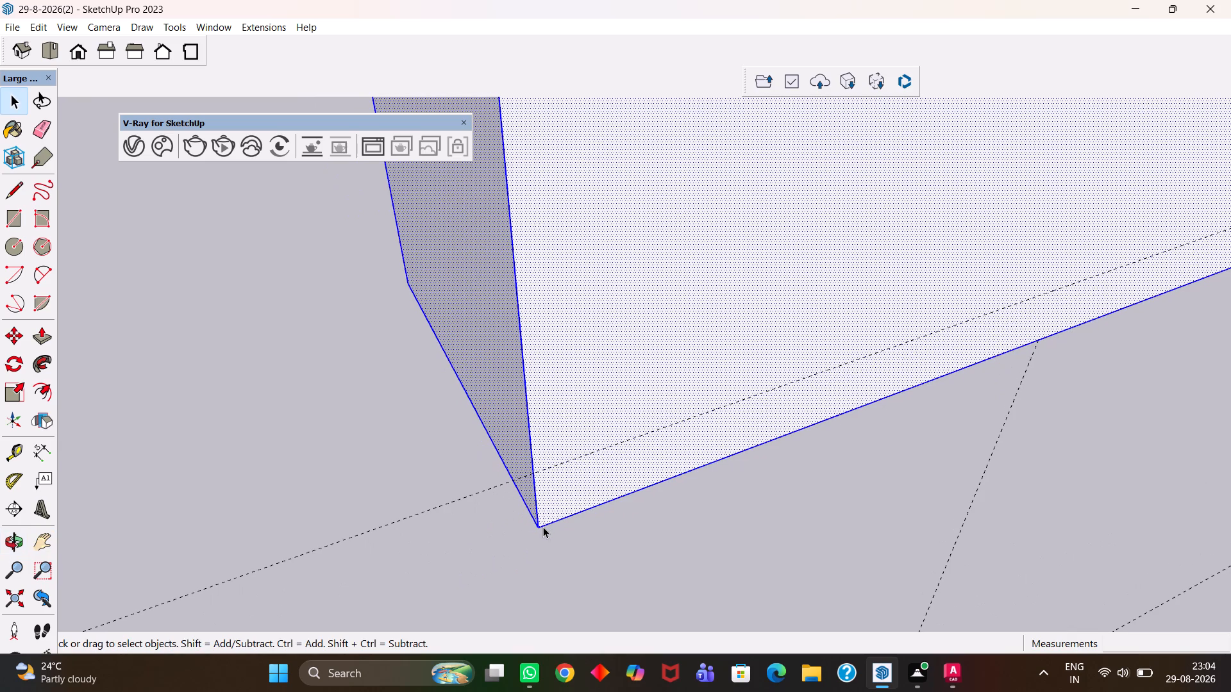
left_click(543, 527)
scroll(543, 527, "up", 2)
key("m")
left_click(540, 526)
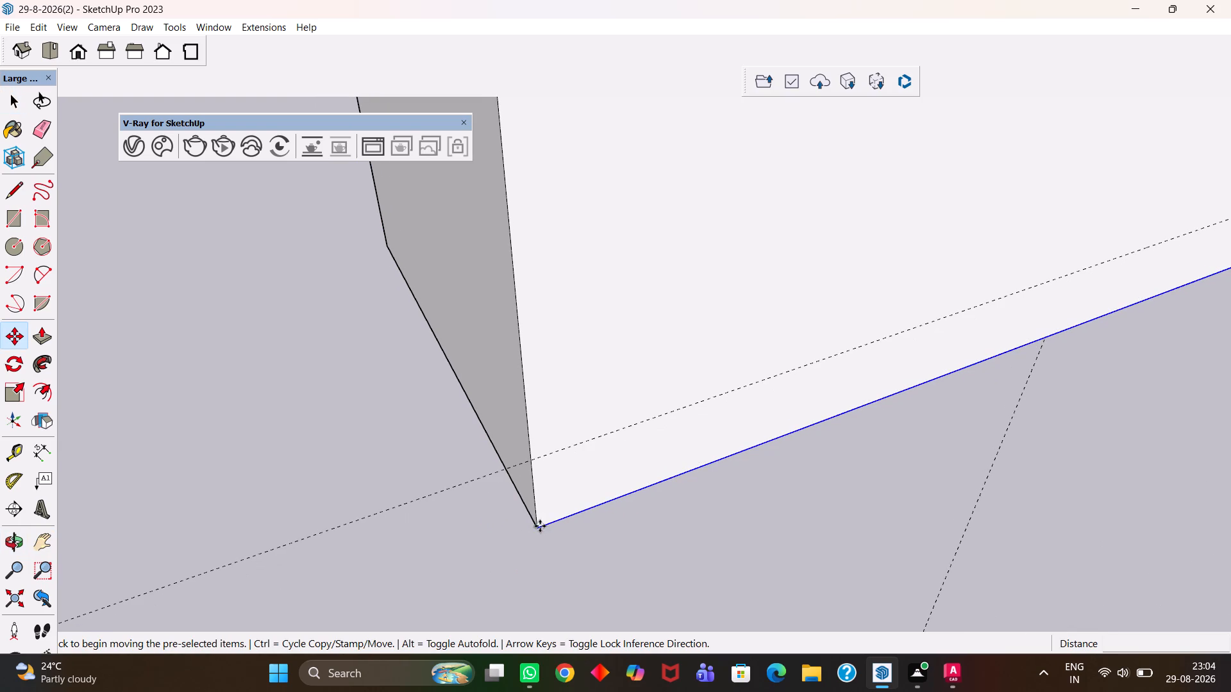
left_click(534, 461)
Push the 4" skirting strip at the bottom of the 7' box inward by 20 mm.
key("space")
scroll(533, 469, "down", 4)
left_click(574, 484)
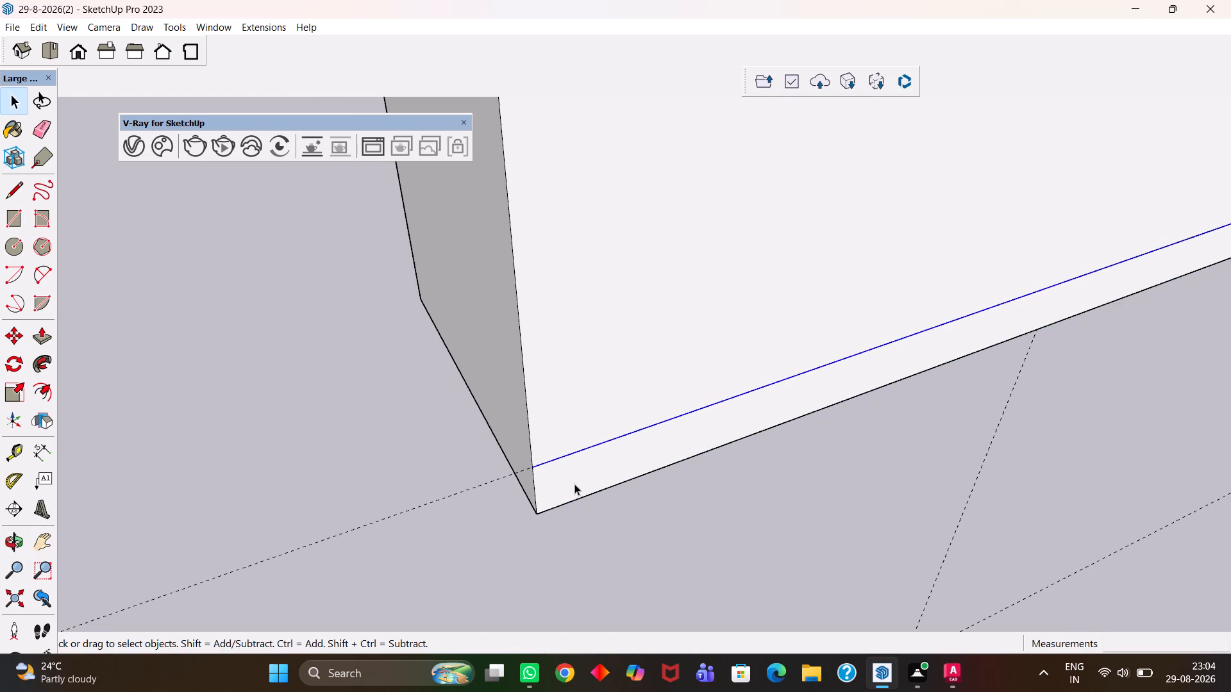
scroll(574, 484, "up", 2)
key("p")
left_click(573, 484)
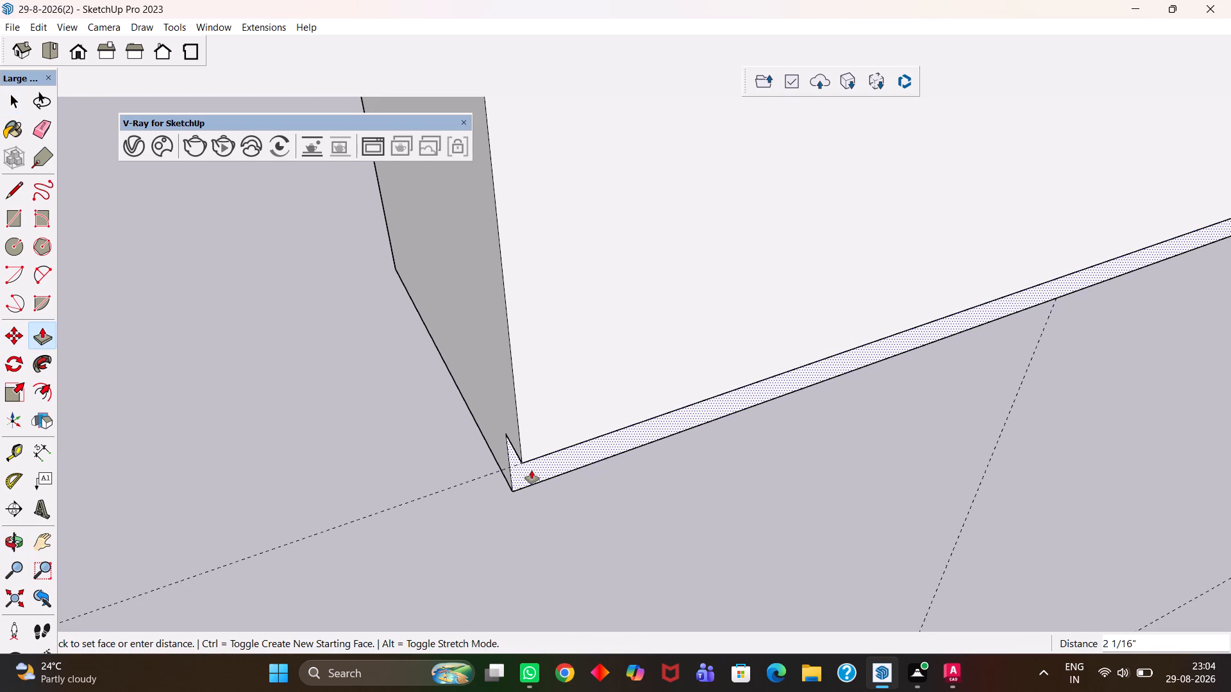
type("20mm")
key("Return")
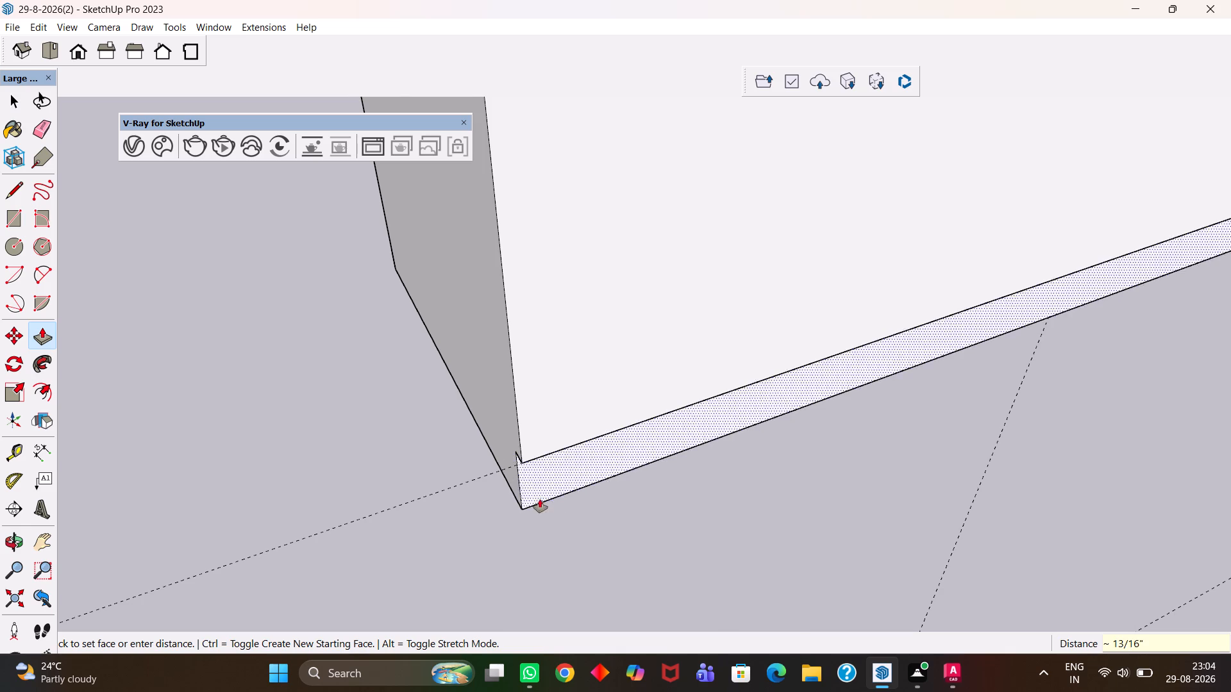
Place a vertical guide line on the 7' box's front face, from its side edge to the midpoint of the top edge.
key("h")
scroll(557, 506, "down", 20)
scroll(557, 506, "down", 4)
middle_click_drag(657, 420, 583, 468)
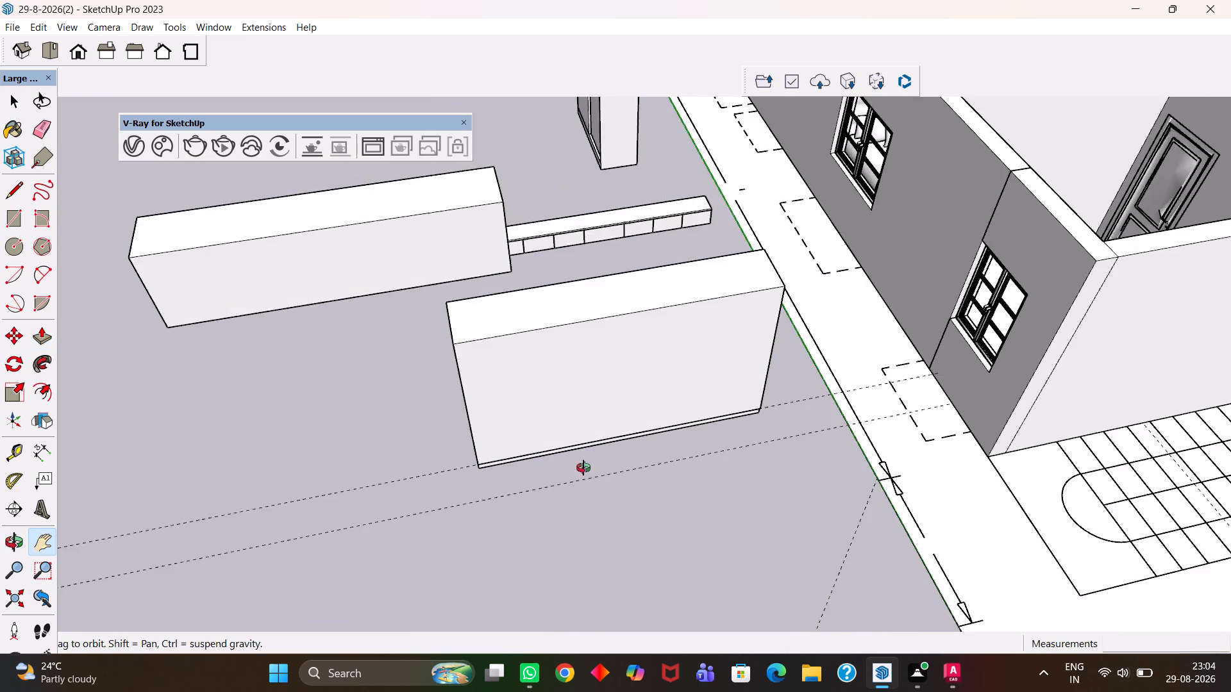
middle_click_drag(583, 468, 551, 464)
scroll(523, 460, "up", 1)
scroll(523, 460, "down", 4)
scroll(491, 368, "up", 6)
scroll(489, 375, "down", 3)
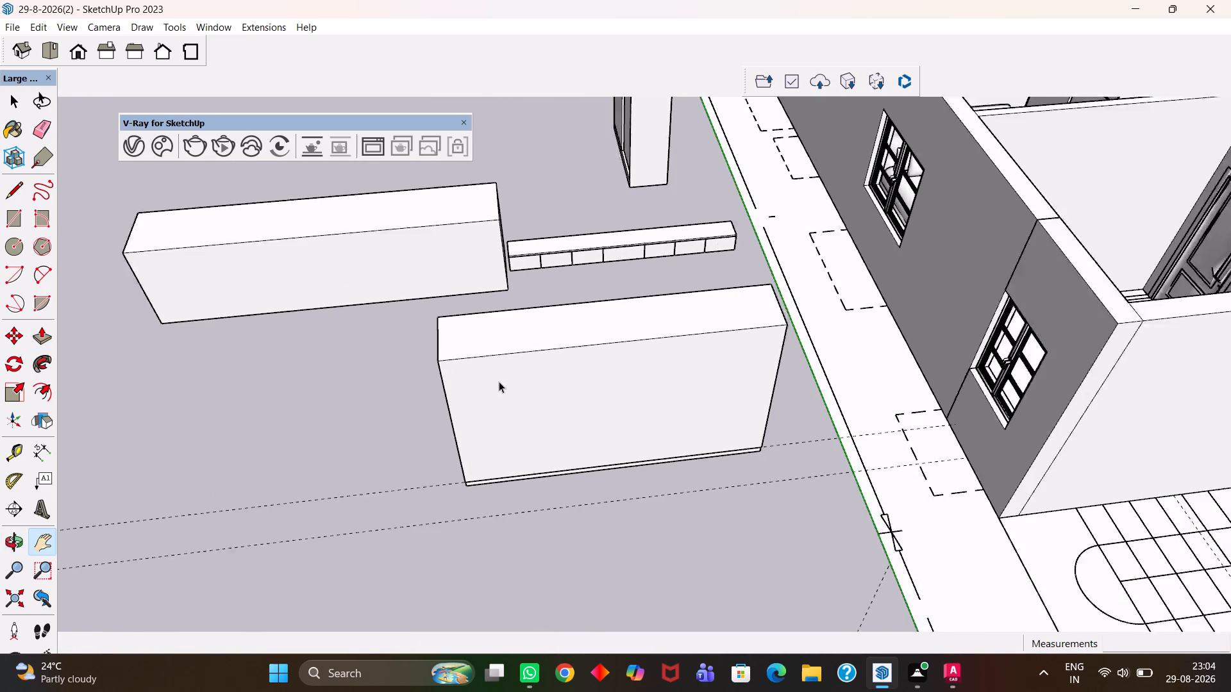
key("space")
scroll(499, 381, "down", 1)
left_click(523, 393)
scroll(511, 395, "up", 1)
key("h")
scroll(511, 395, "down", 5)
left_click_drag(585, 395, 514, 438)
scroll(505, 439, "up", 7)
key("space")
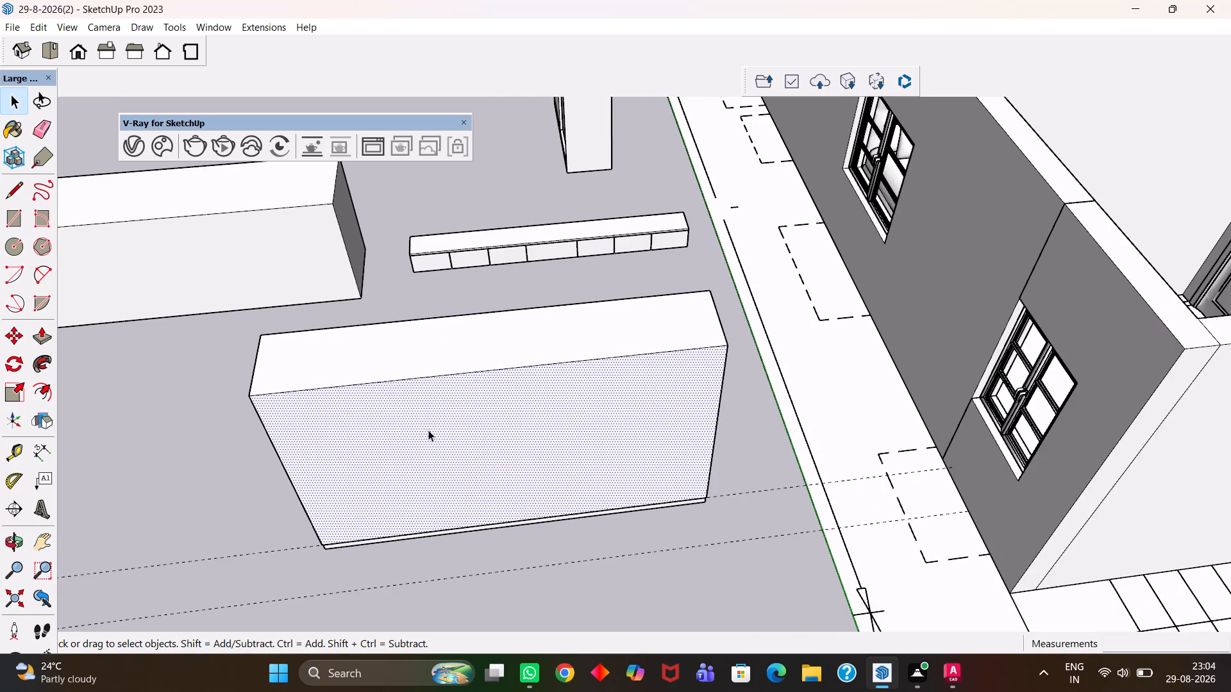
scroll(410, 424, "down", 5)
scroll(423, 437, "up", 4)
key("t")
left_click(268, 436)
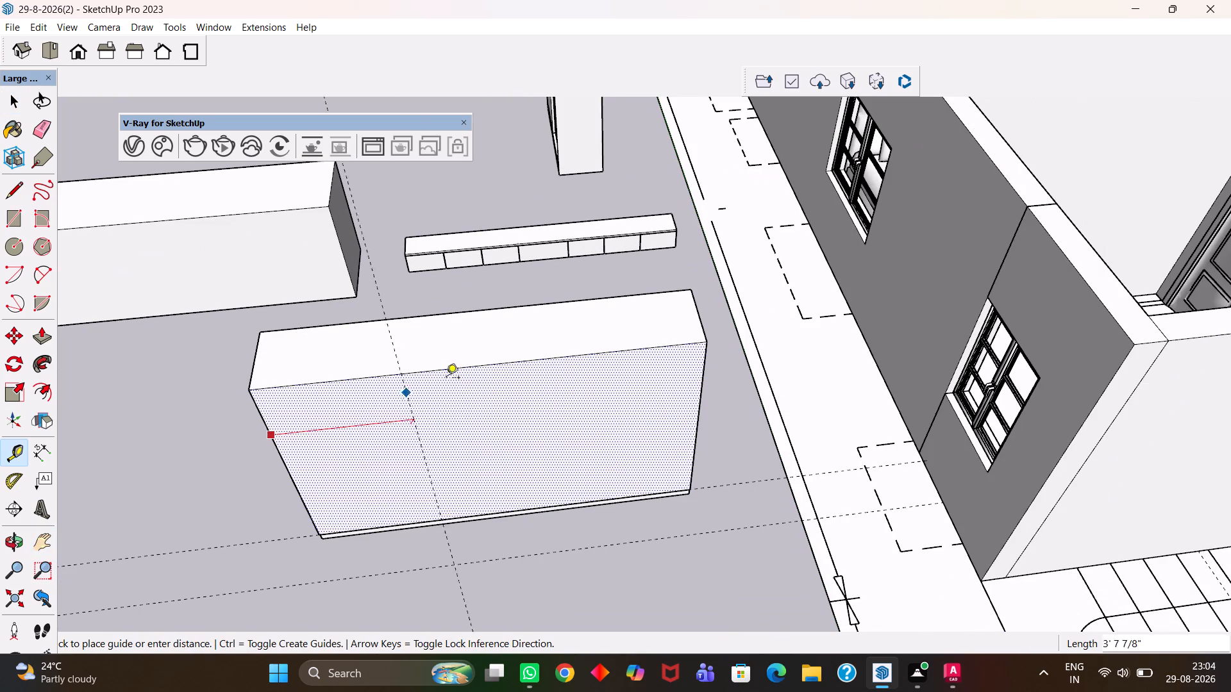
left_click(485, 365)
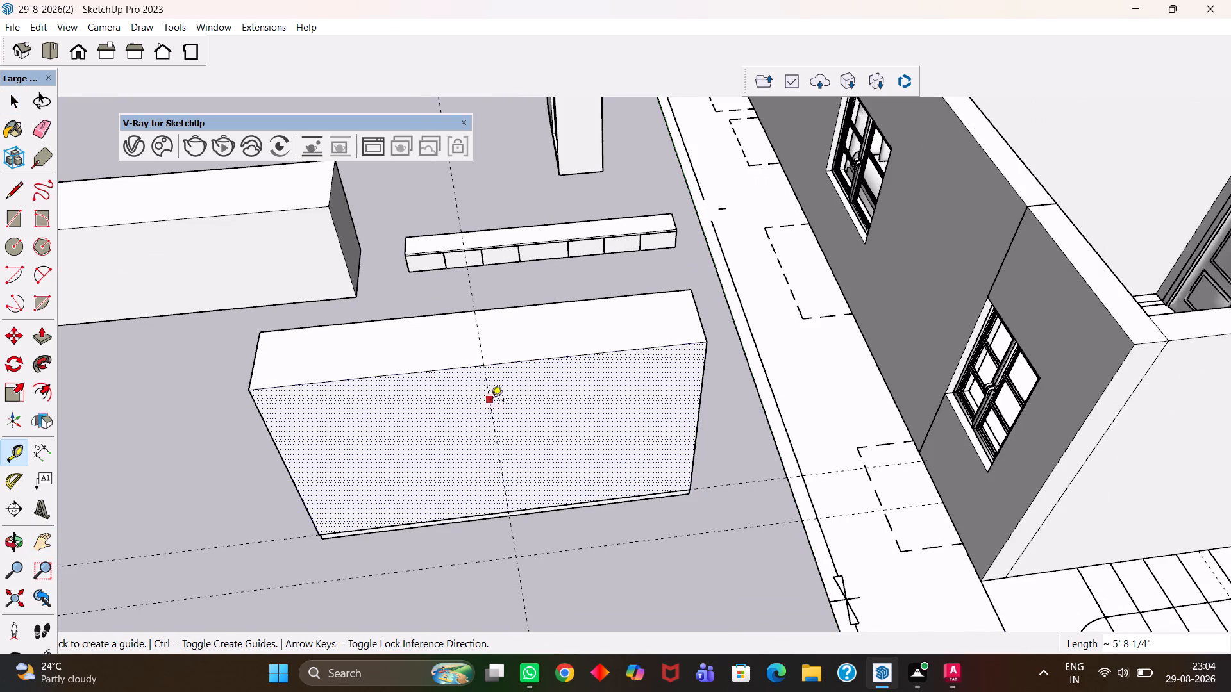
key("t")
Divide the top front edge of the 7' box into 5 segments and select one of the segments.
scroll(494, 395, "up", 1)
key("space")
left_click(525, 353)
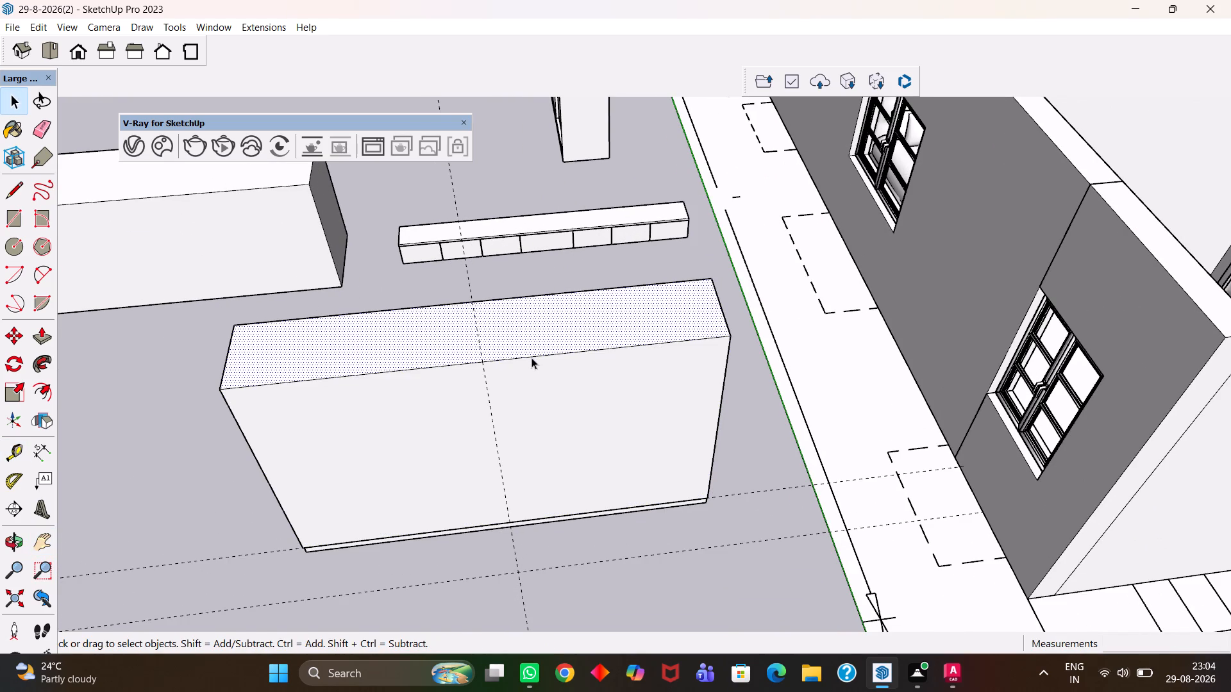
left_click(532, 358)
right_click(533, 358)
left_click(598, 447)
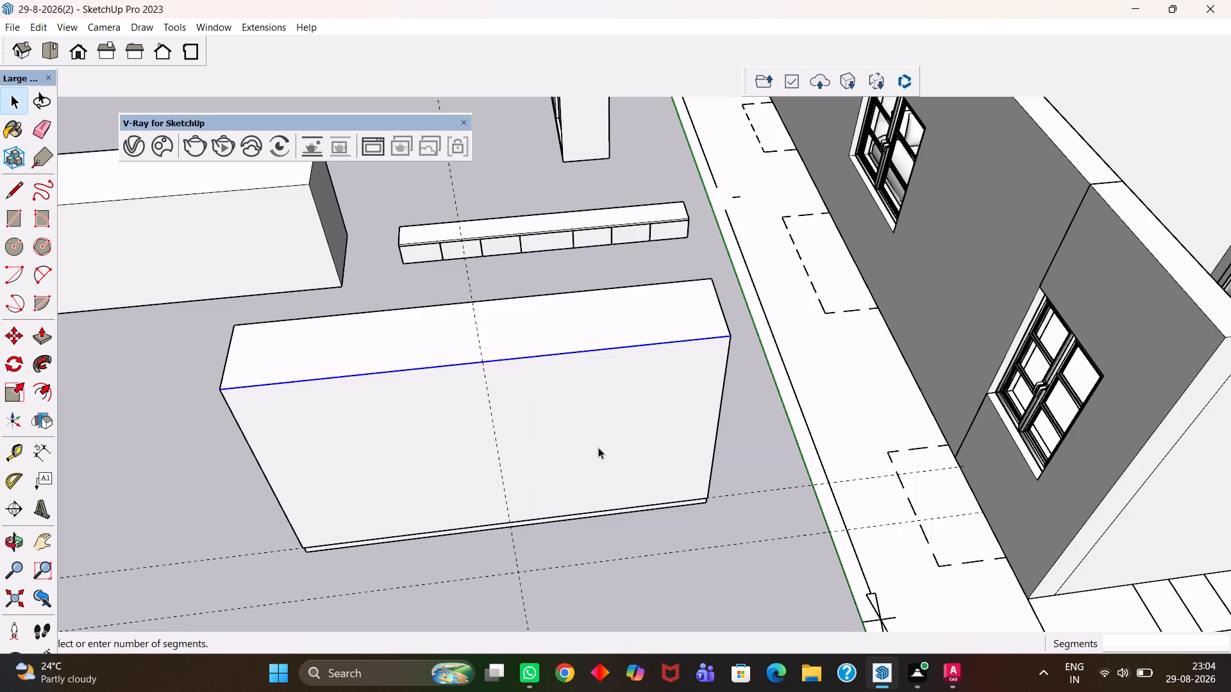
key("5")
key("Return")
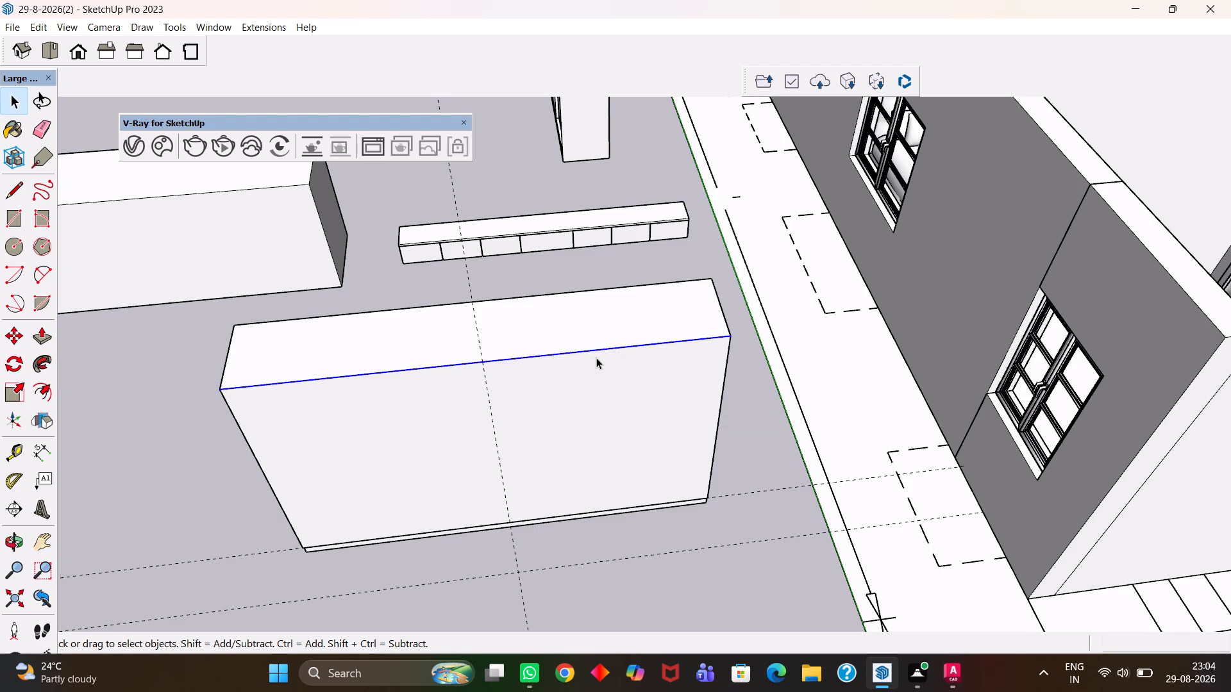
left_click(601, 347)
left_click(605, 350)
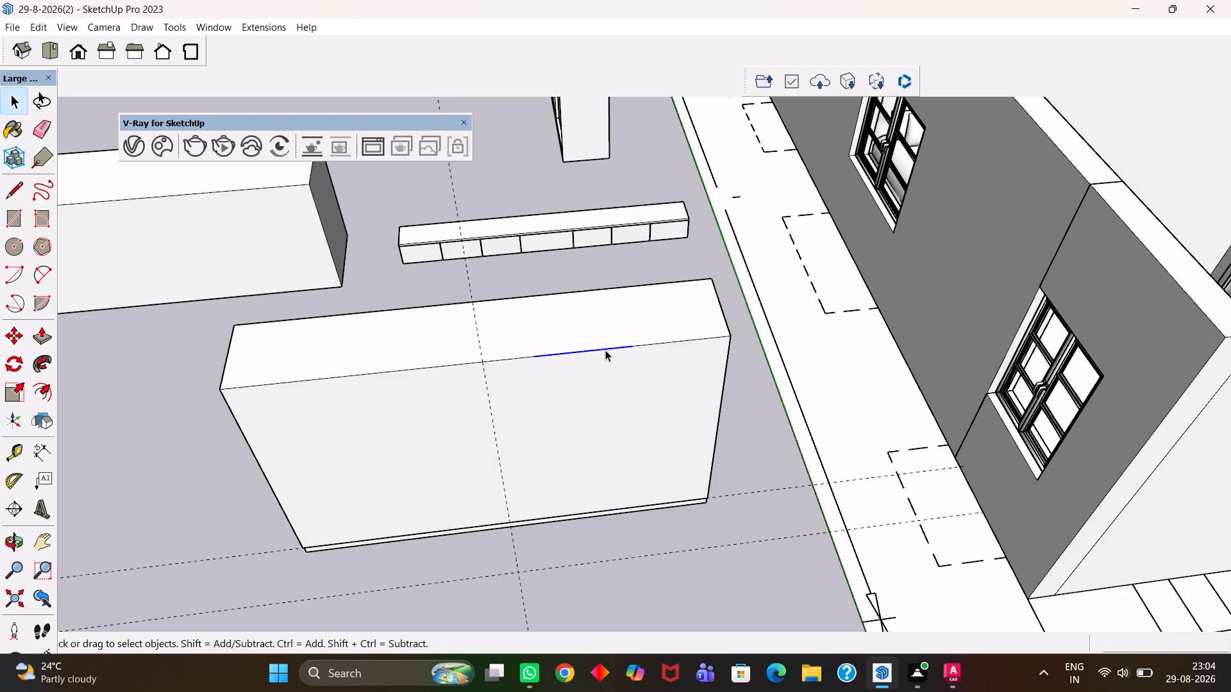
Place a vertical guide from the 7' box's side edge to the nearest segment endpoint, about 2' 3 5/16" in.
key("t")
left_click(724, 401)
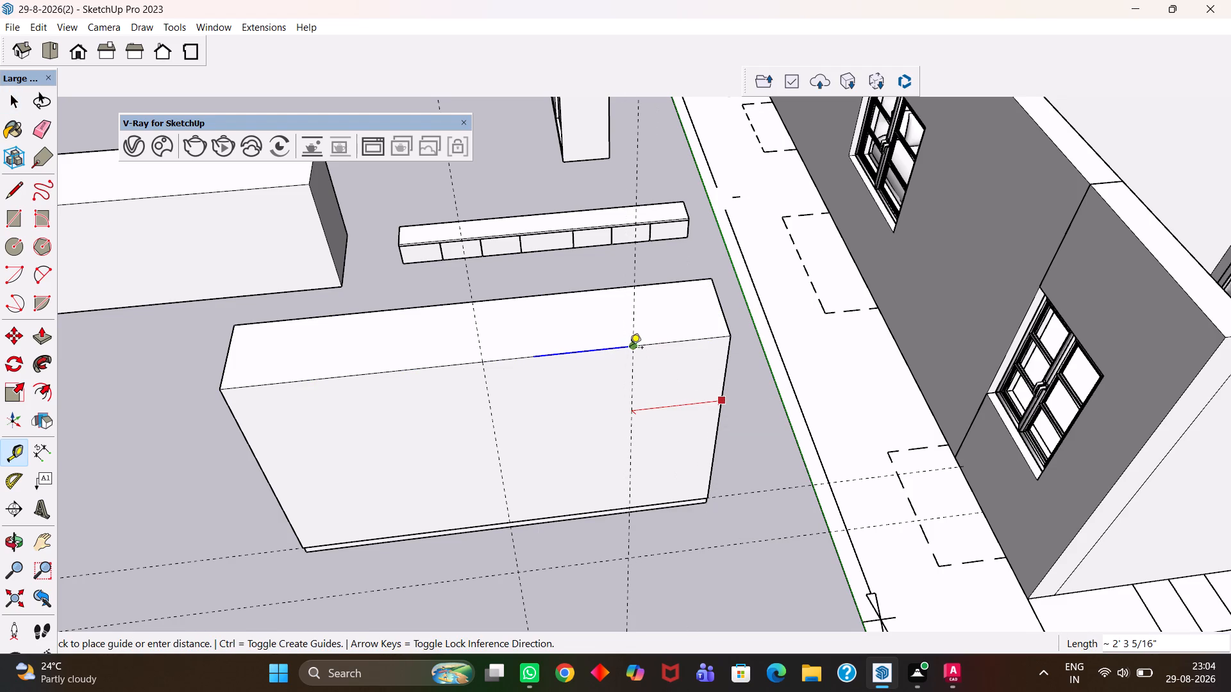
left_click(630, 349)
Draw a rectangle on the front face from the guide at the top edge to the corner above the skirting.
scroll(631, 348, "up", 3)
key("r")
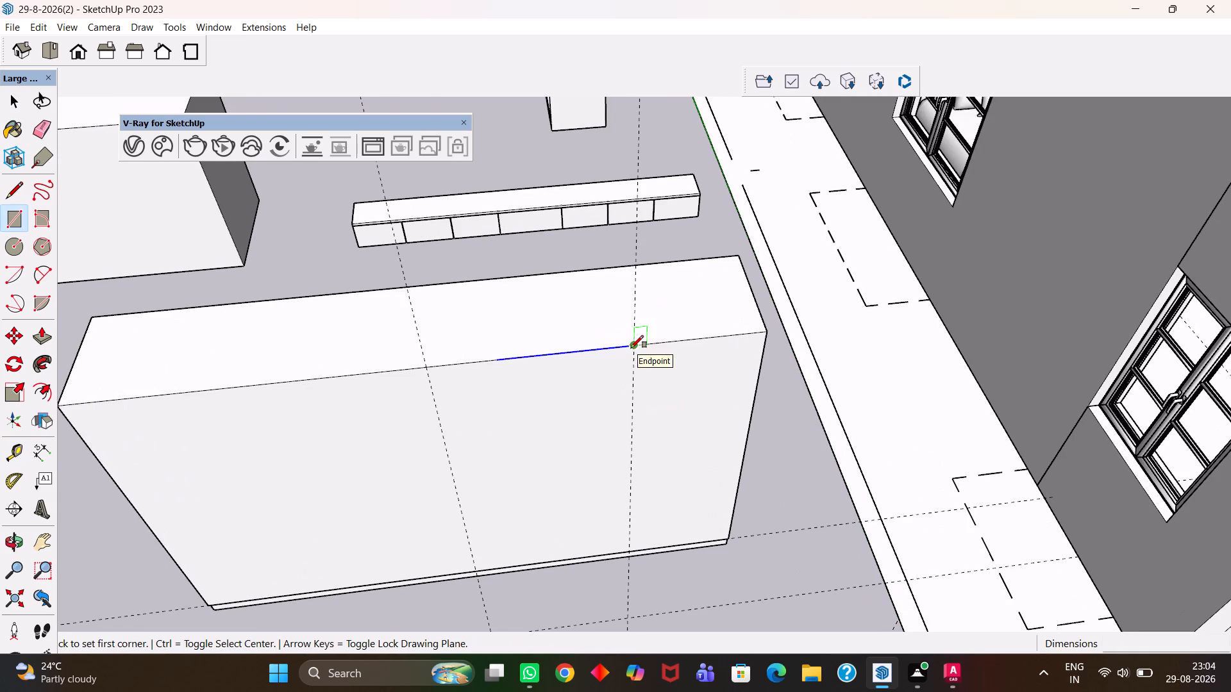
left_click(632, 348)
left_click(726, 540)
scroll(698, 512, "down", 5)
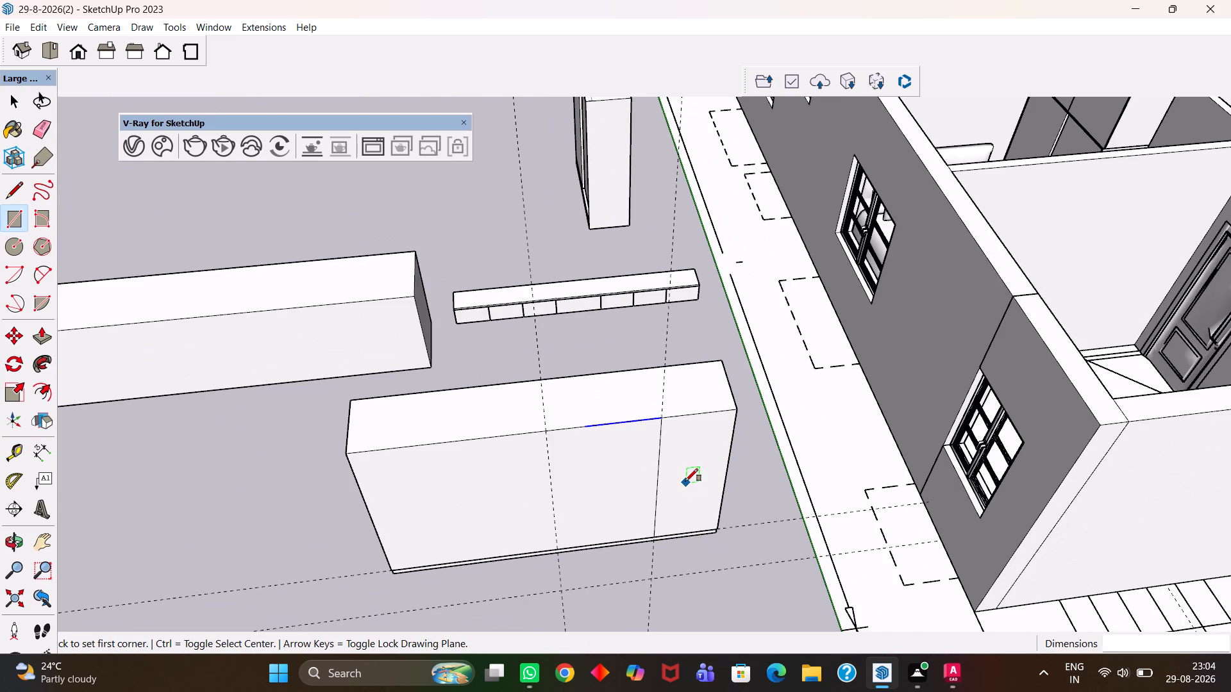
left_click(685, 481)
Copy the rectangular end face straight out in front of the box, about 4' 7 3/8" away.
key("h")
left_click_drag(692, 482, 596, 417)
key("space")
left_click(583, 411)
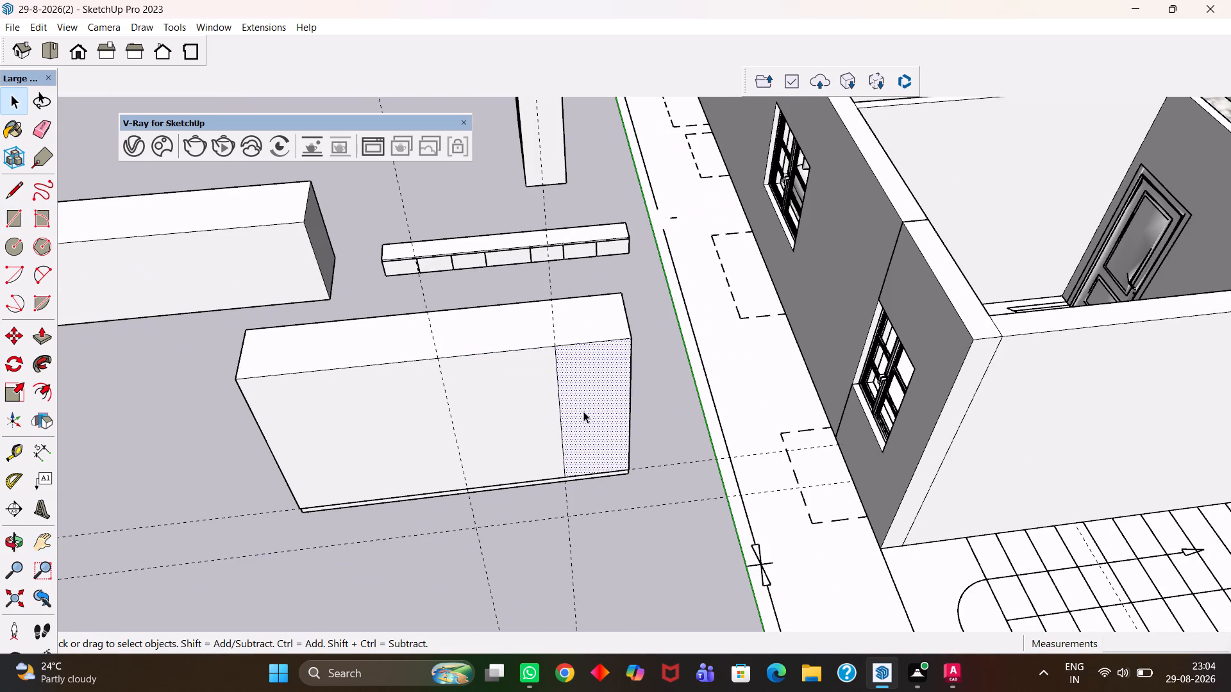
scroll(583, 411, "down", 4)
key("m")
left_click(588, 415)
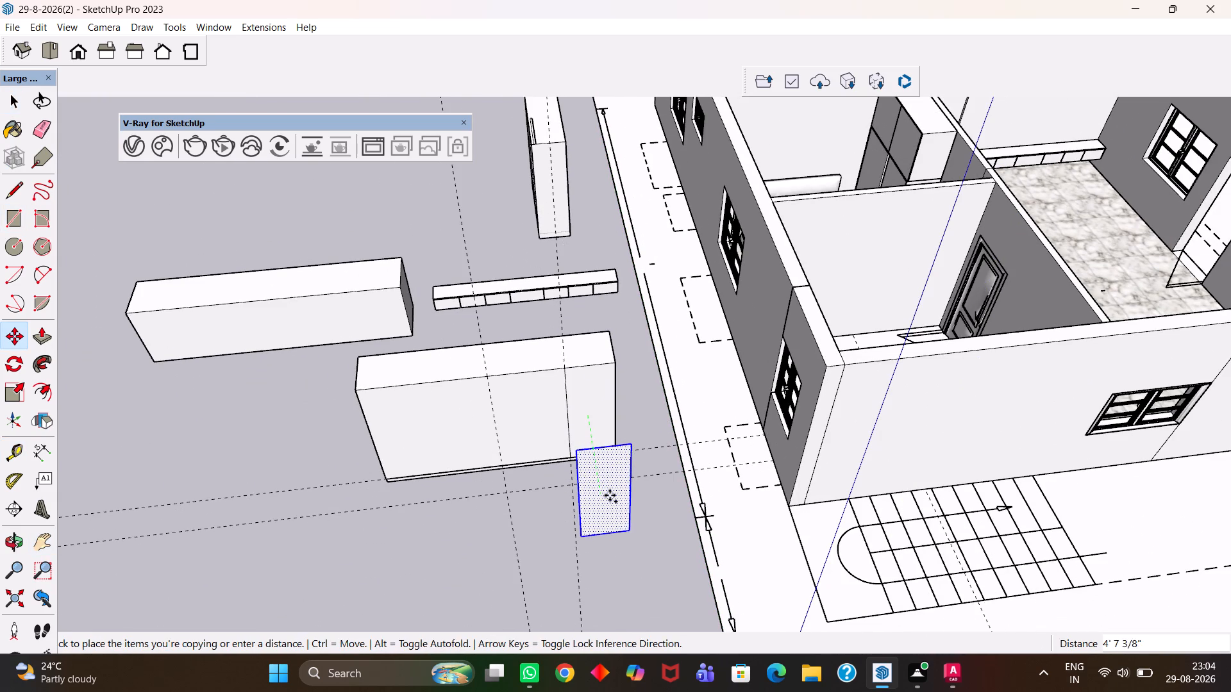
left_click(610, 495)
Extrude the copied door face 18 mm.
key("p")
left_click(610, 495)
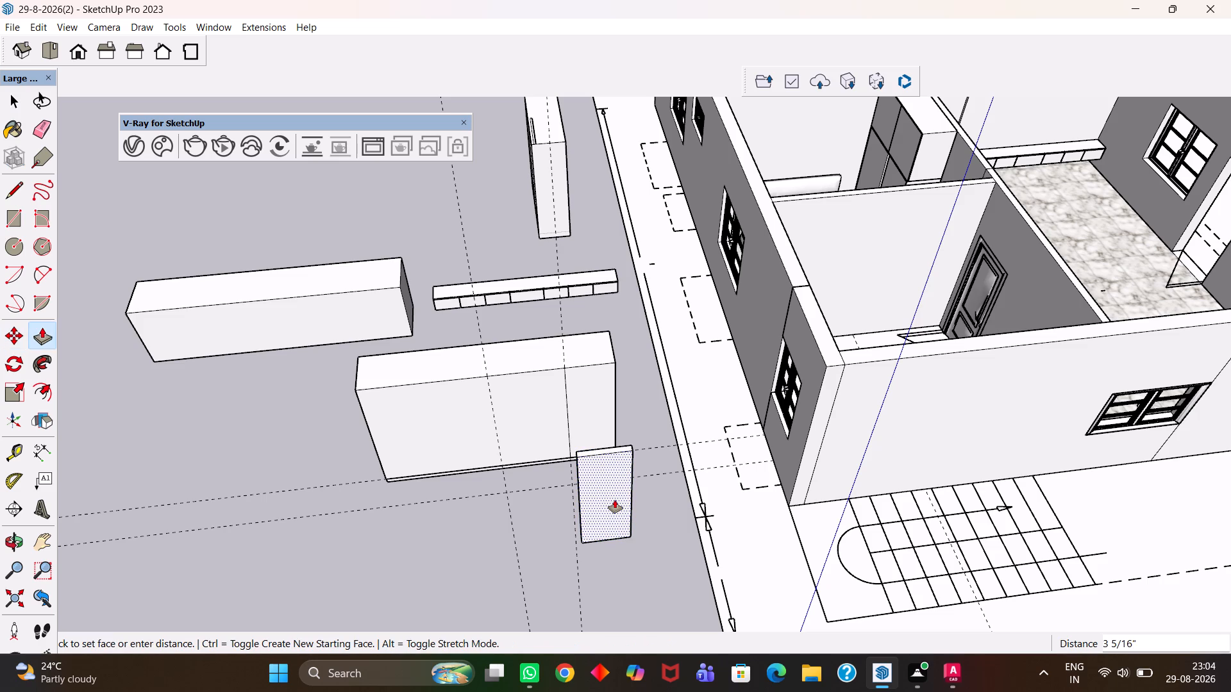
type("18mm")
key("Return")
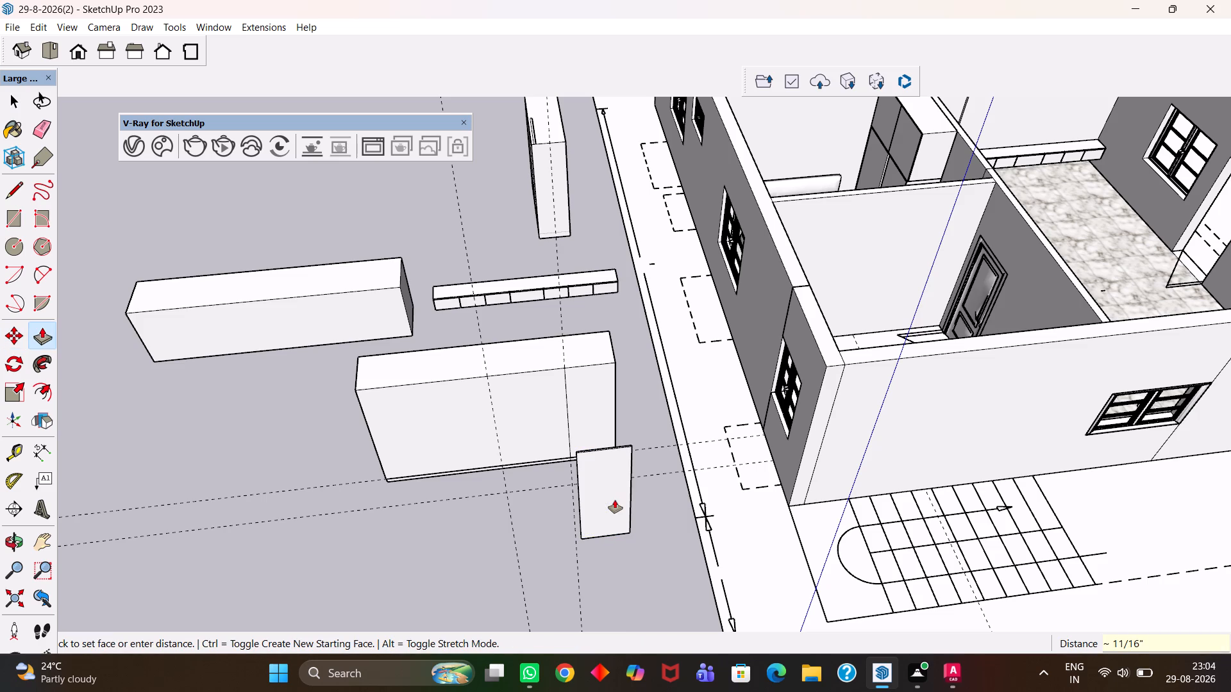
Select the whole 18 mm door panel and make it a group.
key("space")
scroll(608, 500, "up", 3)
triple_click(608, 500)
left_click(608, 500)
right_click(607, 497)
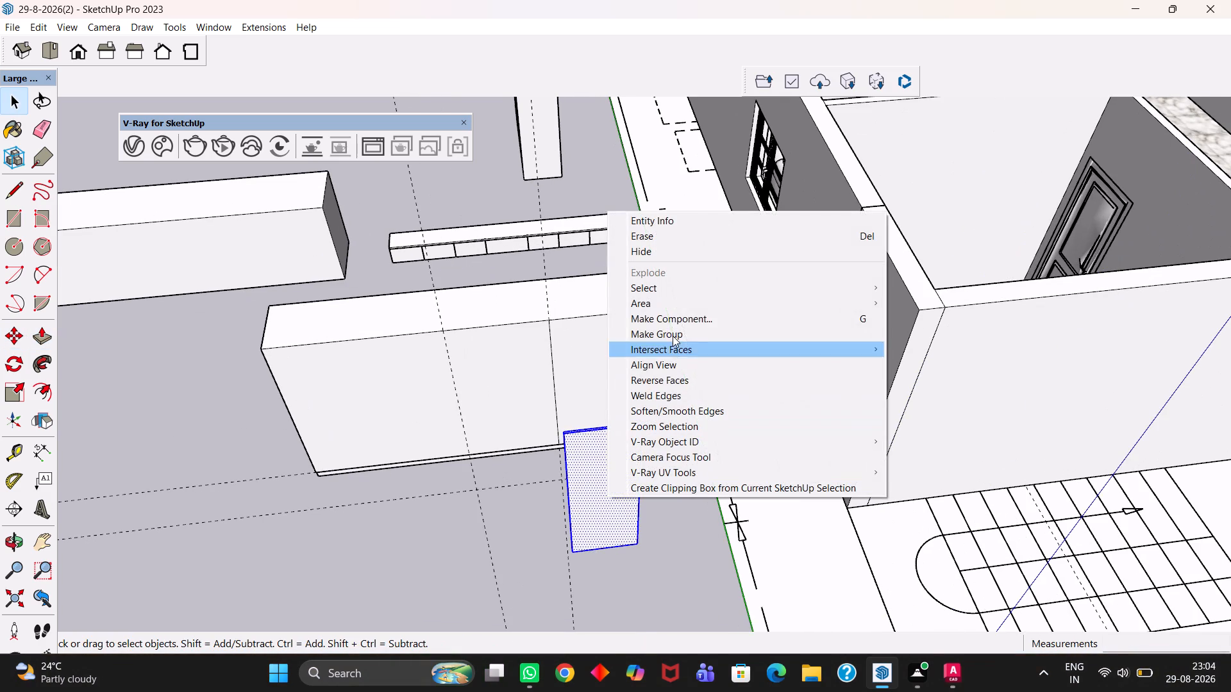
left_click(681, 336)
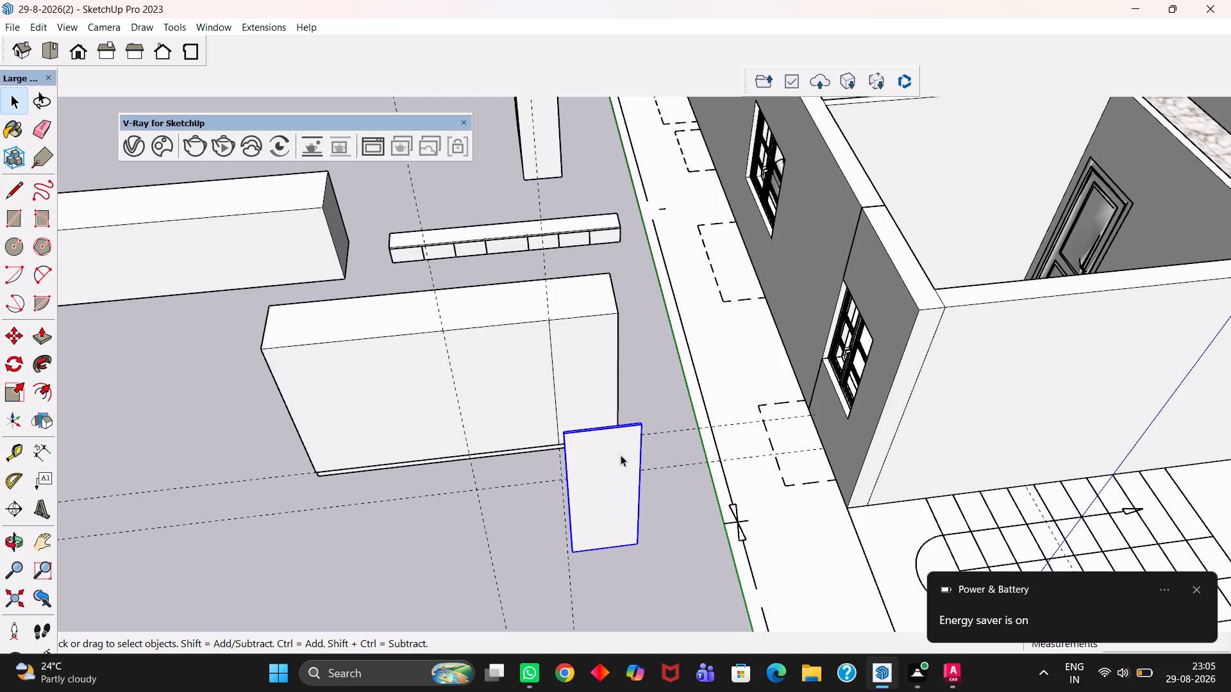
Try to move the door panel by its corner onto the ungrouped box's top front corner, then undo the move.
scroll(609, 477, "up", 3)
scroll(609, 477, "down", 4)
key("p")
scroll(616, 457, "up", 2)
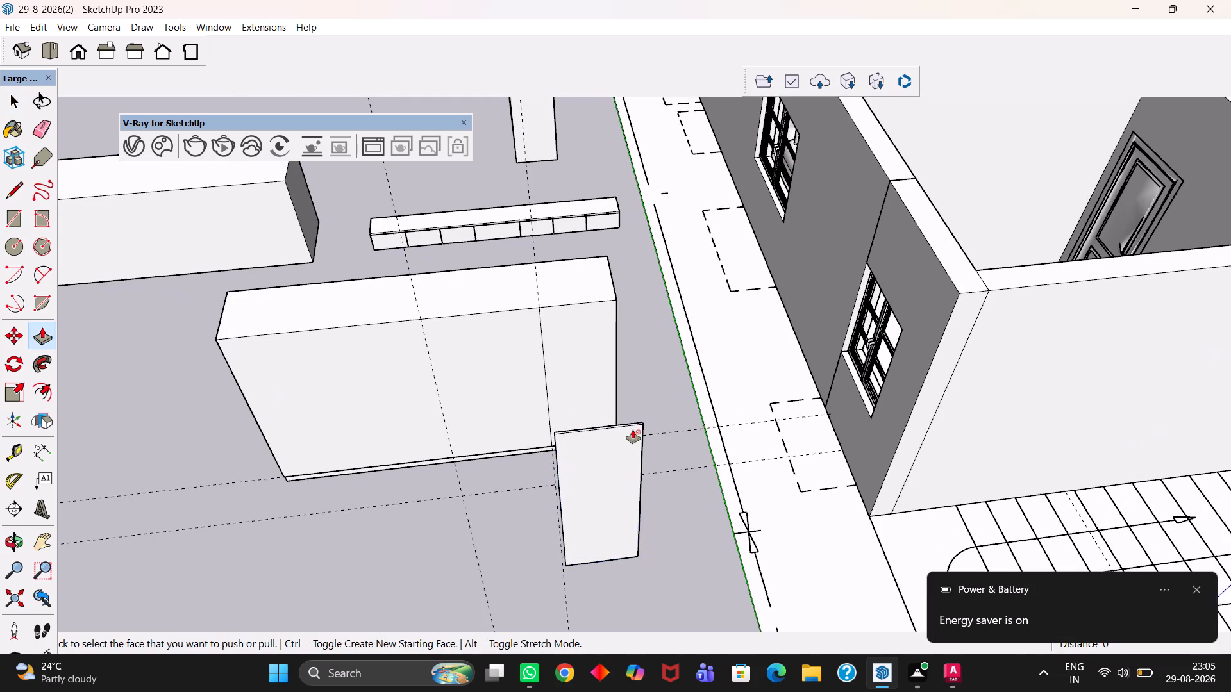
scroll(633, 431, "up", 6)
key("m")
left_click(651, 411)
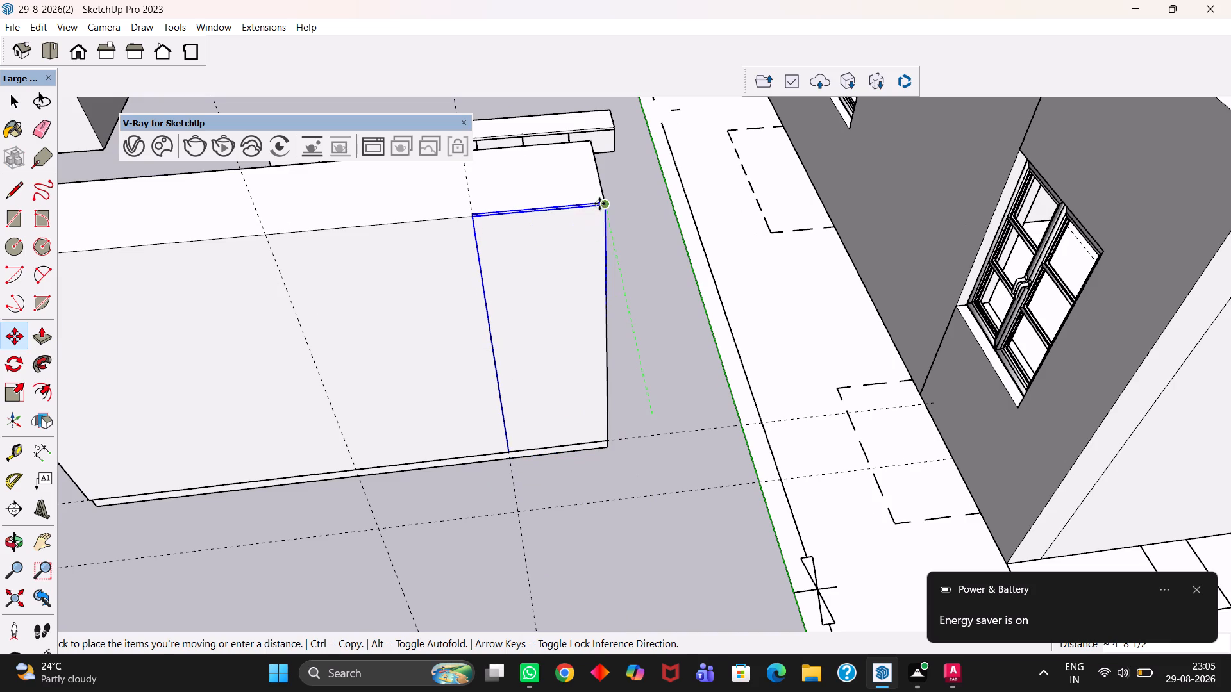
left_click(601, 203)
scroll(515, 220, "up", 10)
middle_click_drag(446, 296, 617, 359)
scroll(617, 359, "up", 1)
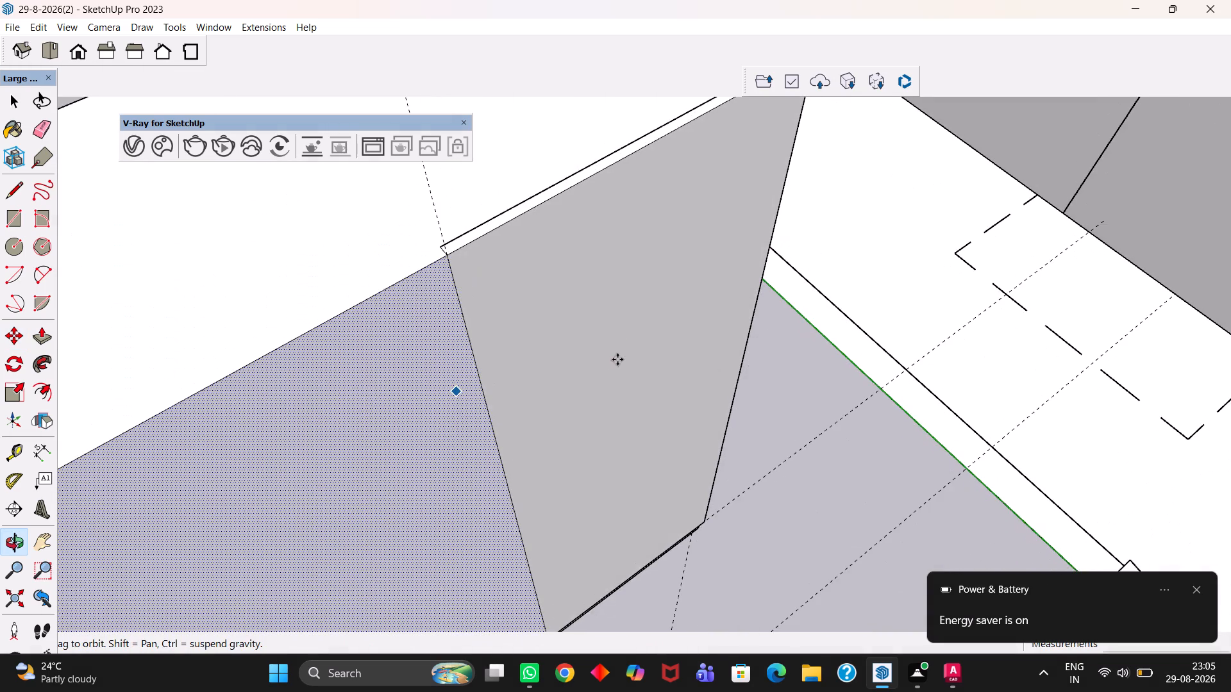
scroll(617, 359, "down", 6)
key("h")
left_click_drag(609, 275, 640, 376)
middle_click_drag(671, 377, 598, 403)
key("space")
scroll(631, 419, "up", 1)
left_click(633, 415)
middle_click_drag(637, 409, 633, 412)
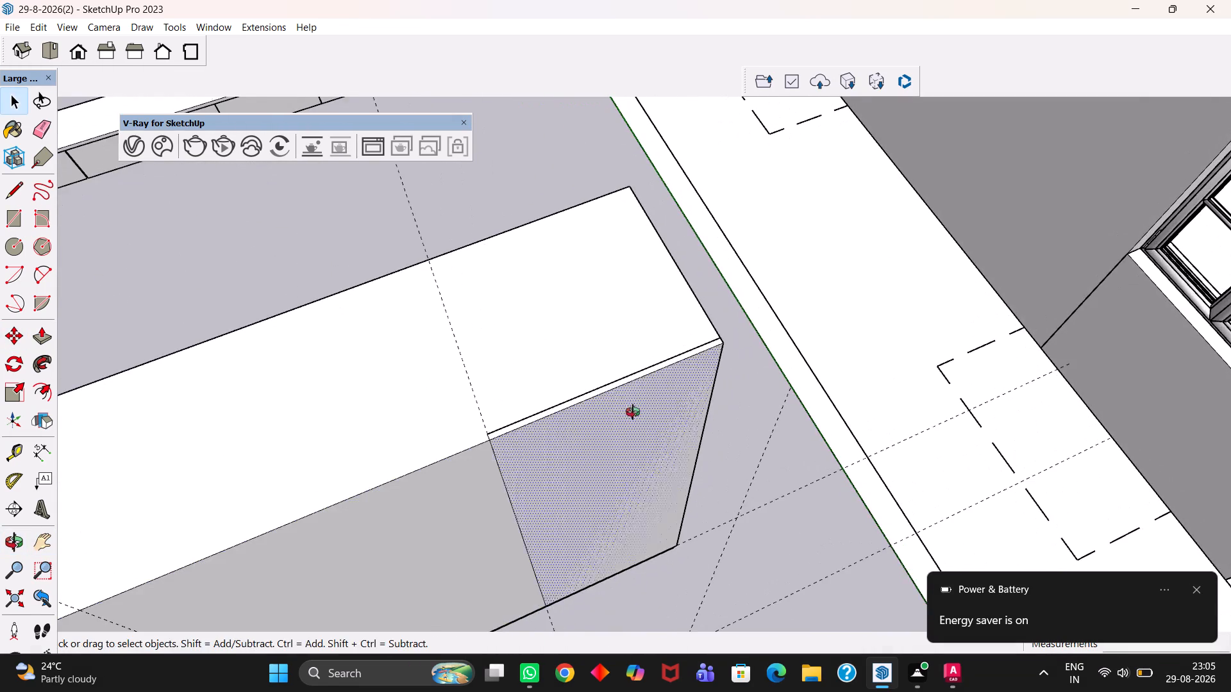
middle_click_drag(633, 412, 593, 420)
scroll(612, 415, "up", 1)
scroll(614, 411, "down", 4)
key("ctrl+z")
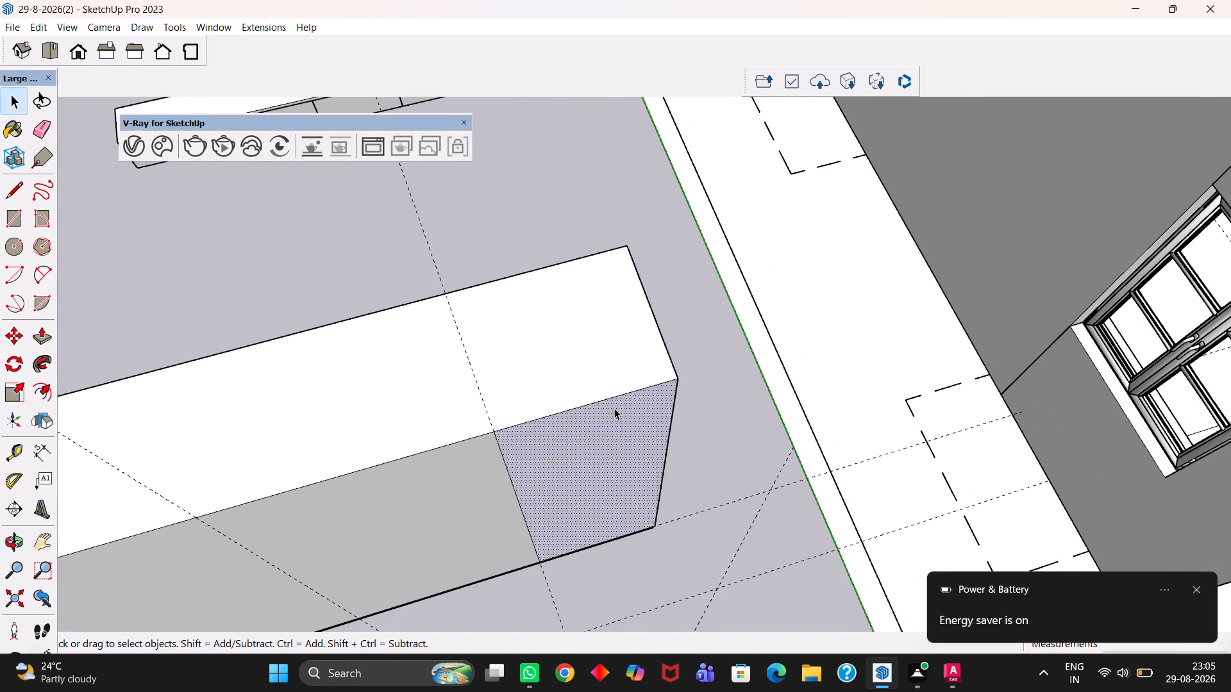
Select all connected geometry of the 7' box and make it a group.
scroll(614, 408, "down", 8)
key("h")
left_click_drag(502, 454, 567, 361)
middle_click_drag(576, 391, 540, 405)
scroll(540, 405, "up", 2)
key("space")
triple_click(539, 333)
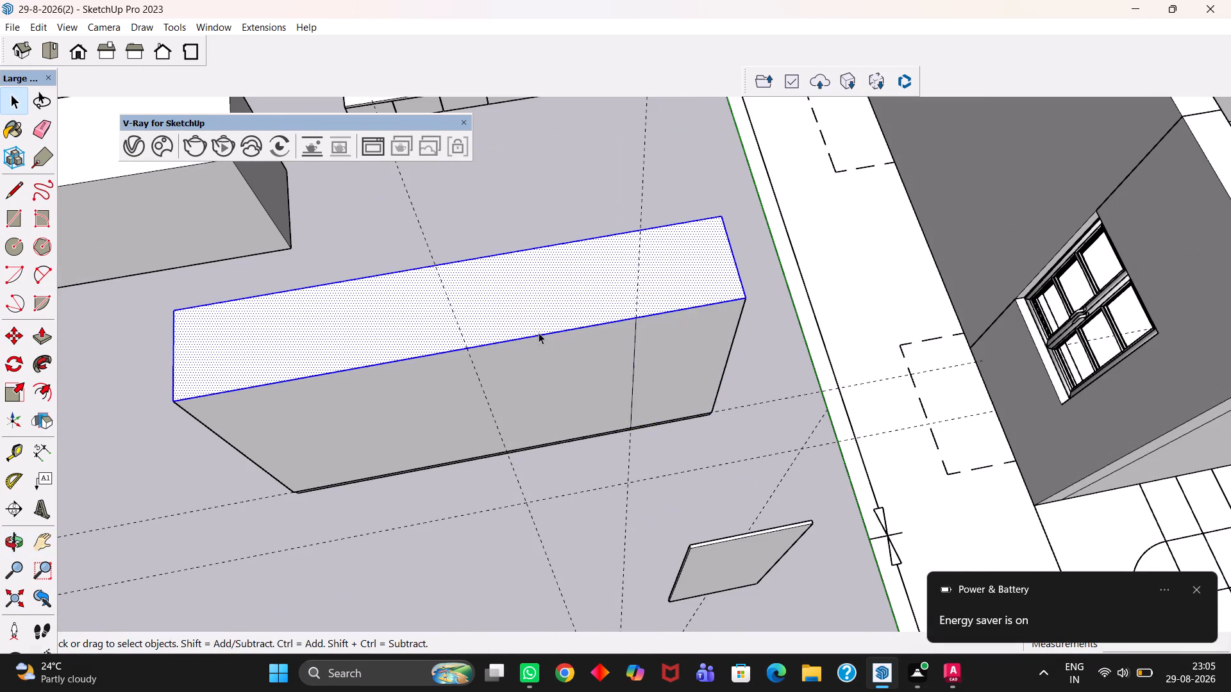
left_click(542, 333)
right_click(543, 331)
left_click_drag(499, 299, 508, 300)
triple_click(508, 300)
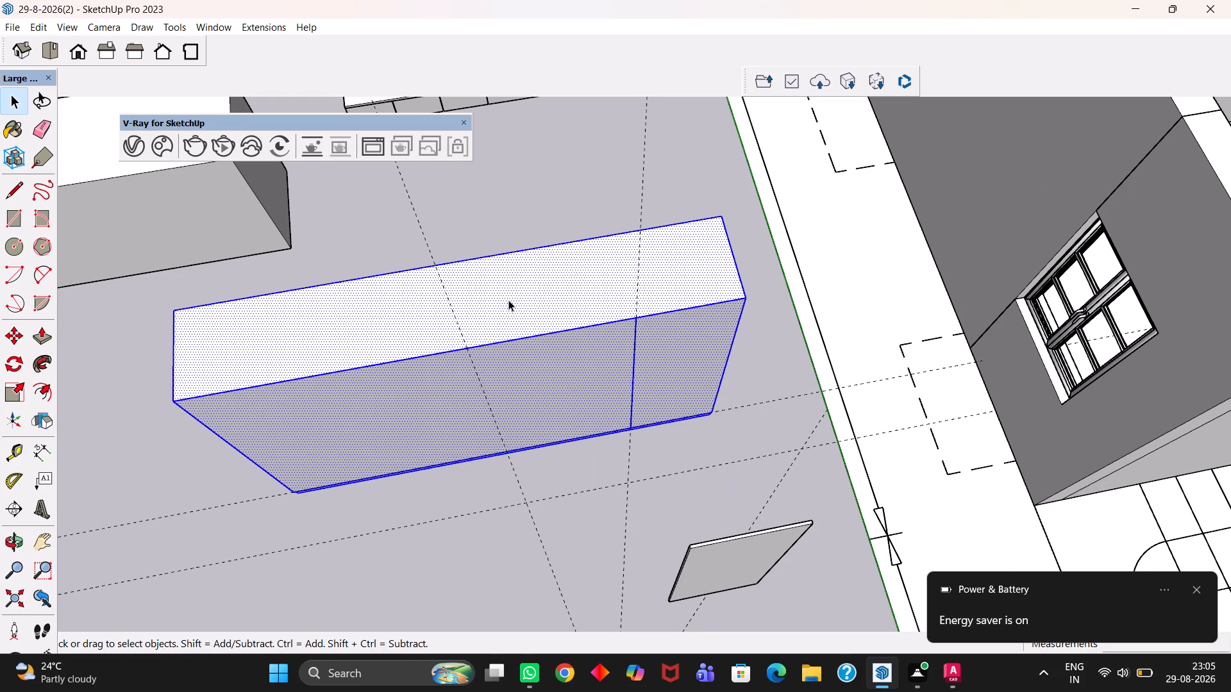
right_click(508, 300)
left_click(565, 419)
Move the door panel by its top corner onto the front of the grouped box, at the end door division.
scroll(588, 428, "down", 2)
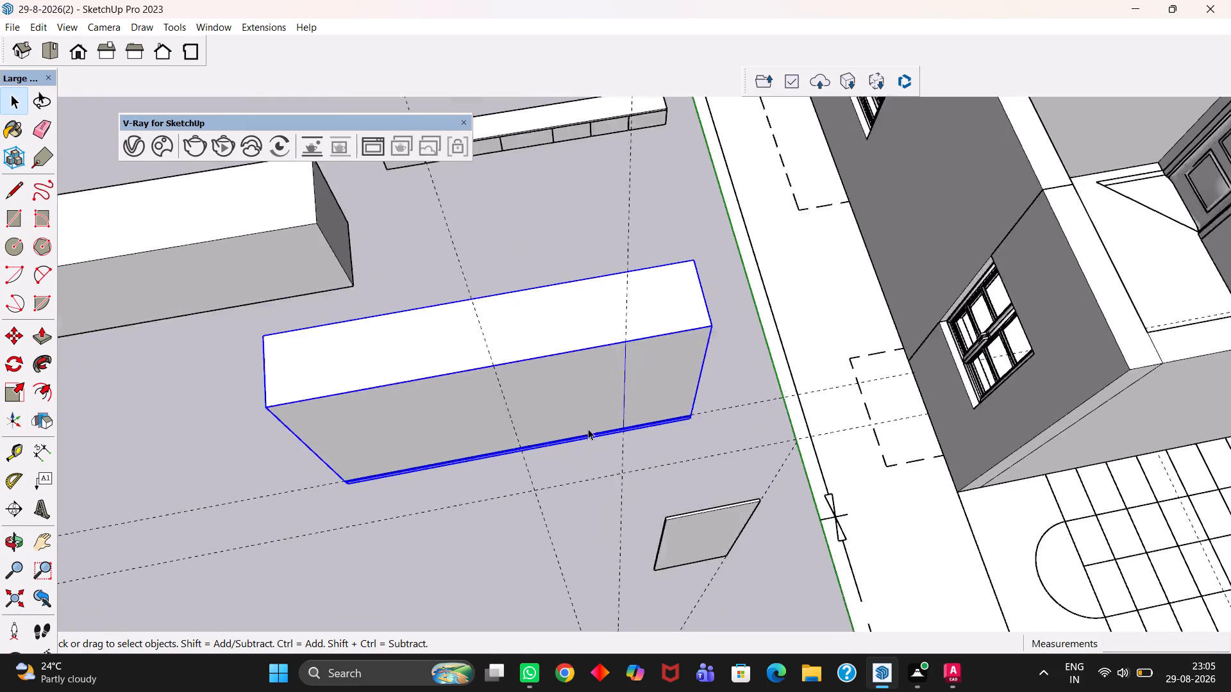
scroll(588, 429, "down", 3)
scroll(675, 512, "up", 1)
left_click(675, 512)
scroll(675, 509, "up", 4)
key("m")
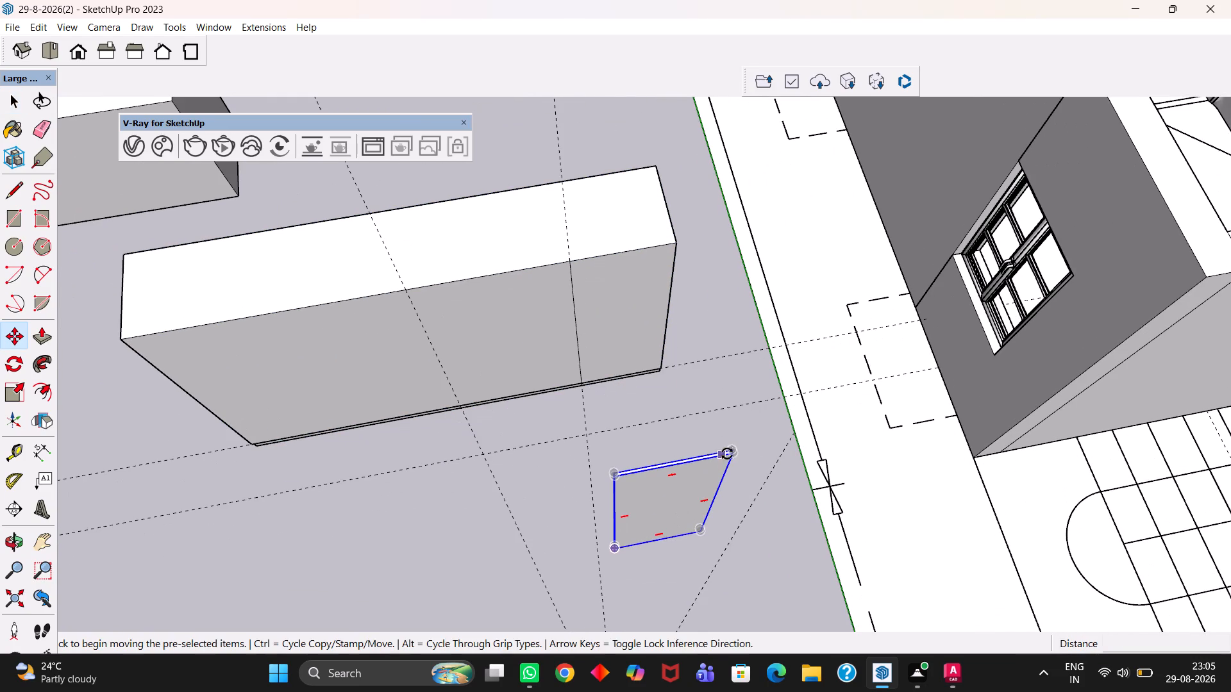
left_click(732, 449)
scroll(658, 250, "up", 3)
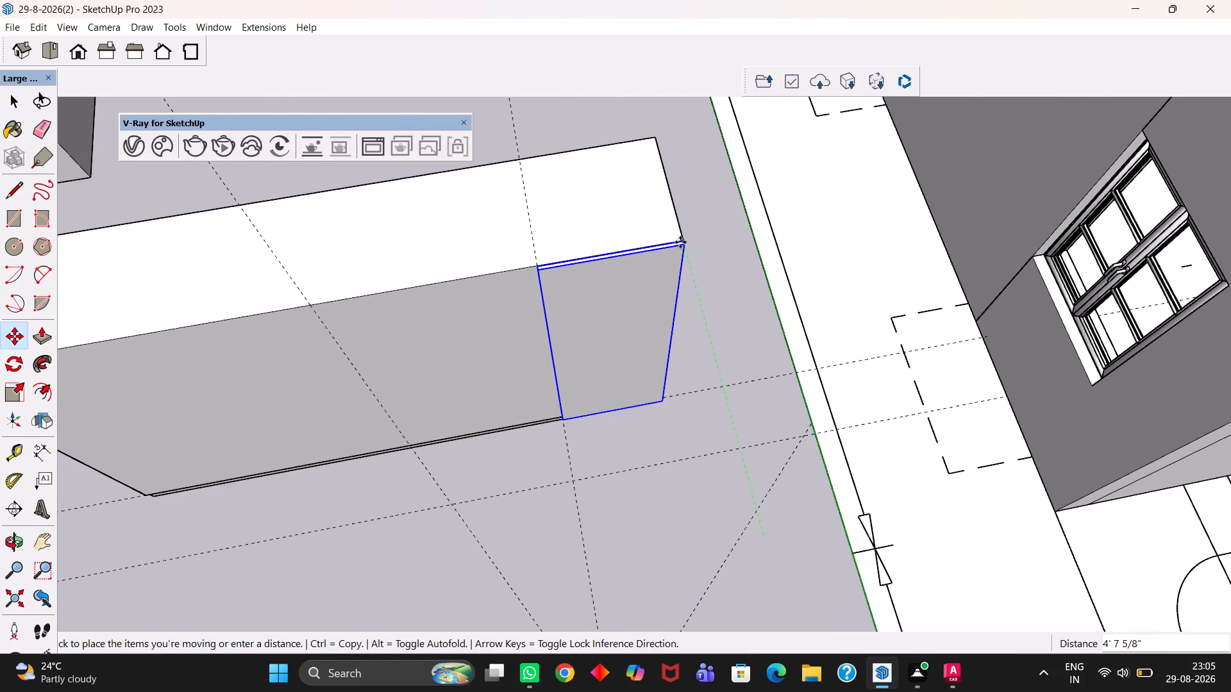
left_click(680, 242)
Snap the door panel's back top corner exactly onto the box's top front corner, closing the small offset.
scroll(679, 249, "up", 6)
scroll(662, 234, "down", 4)
scroll(724, 245, "up", 10)
scroll(632, 189, "down", 5)
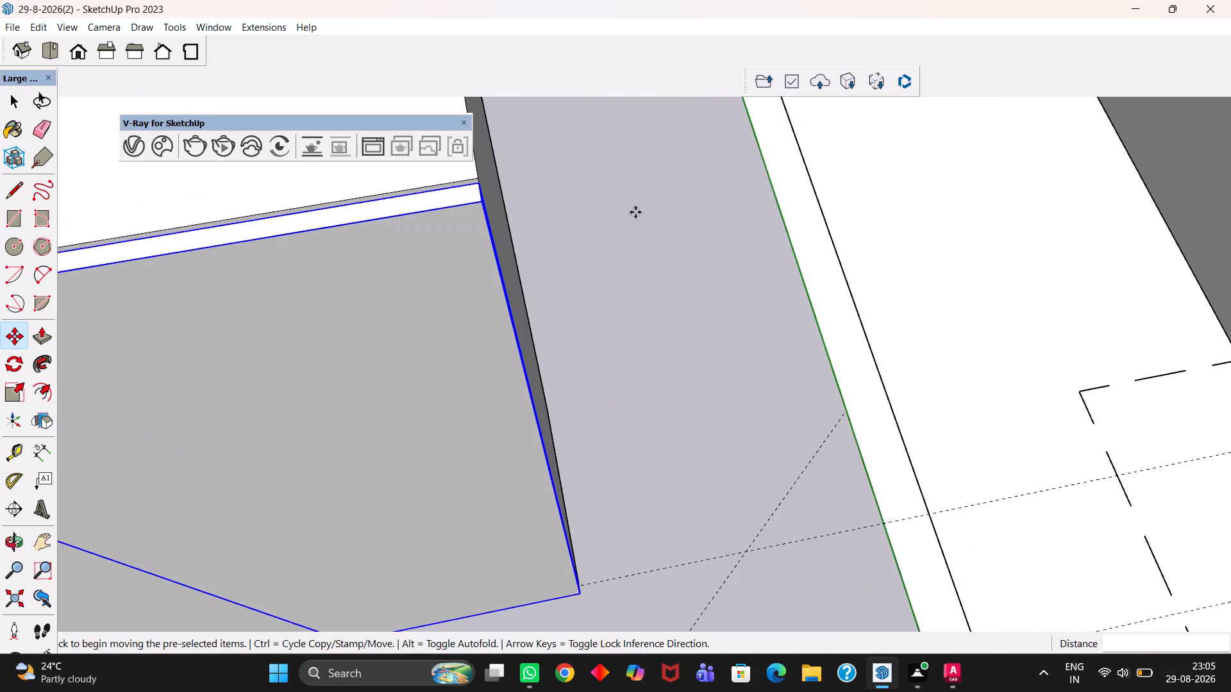
scroll(512, 201, "up", 1)
key("h")
left_click_drag(469, 226, 666, 342)
key("space")
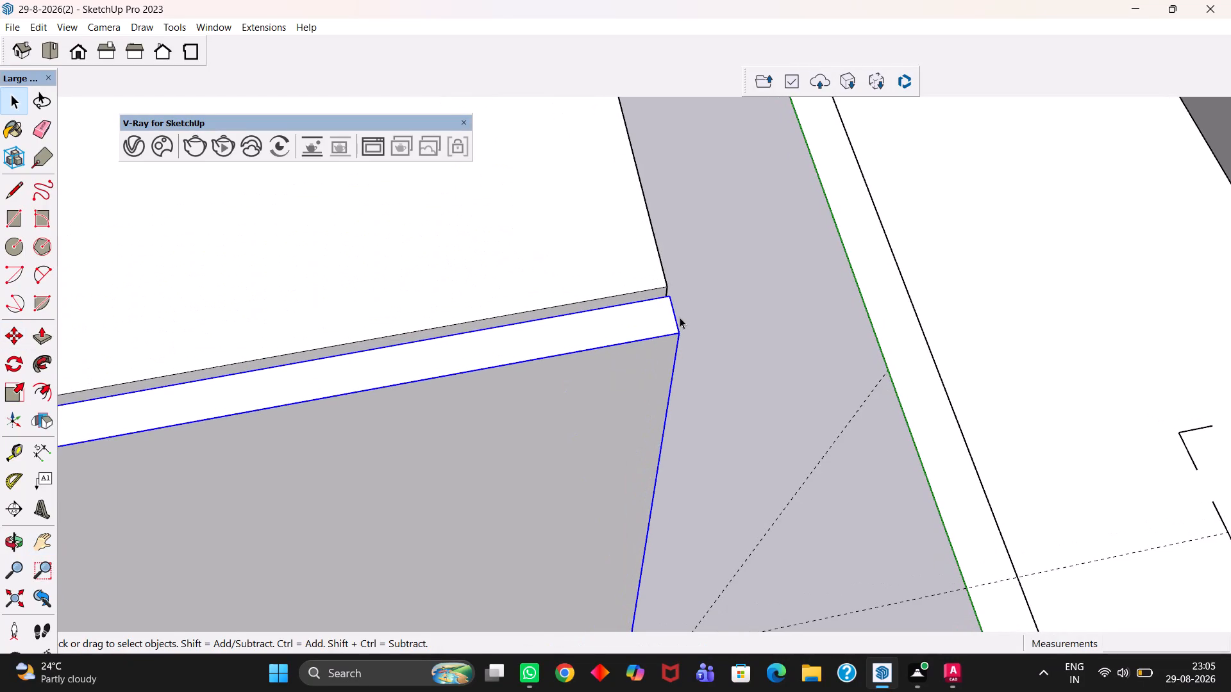
scroll(680, 317, "up", 2)
key("m")
scroll(597, 251, "down", 5)
scroll(592, 242, "up", 4)
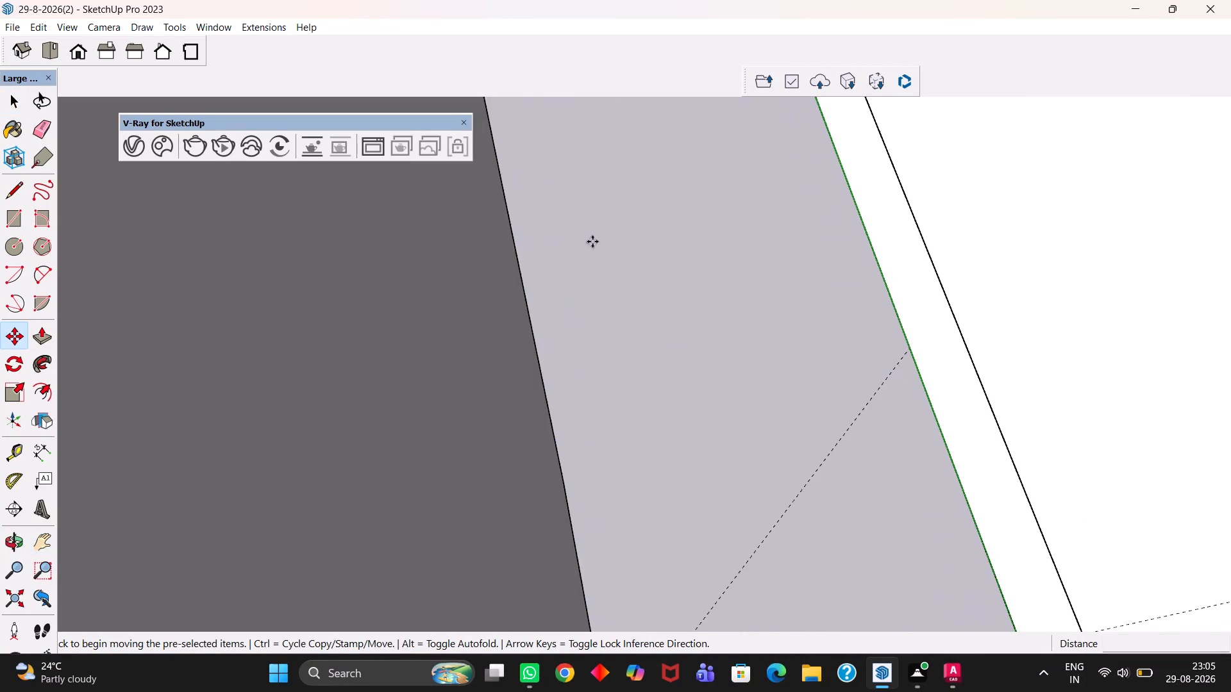
scroll(565, 238, "down", 3)
left_click(548, 235)
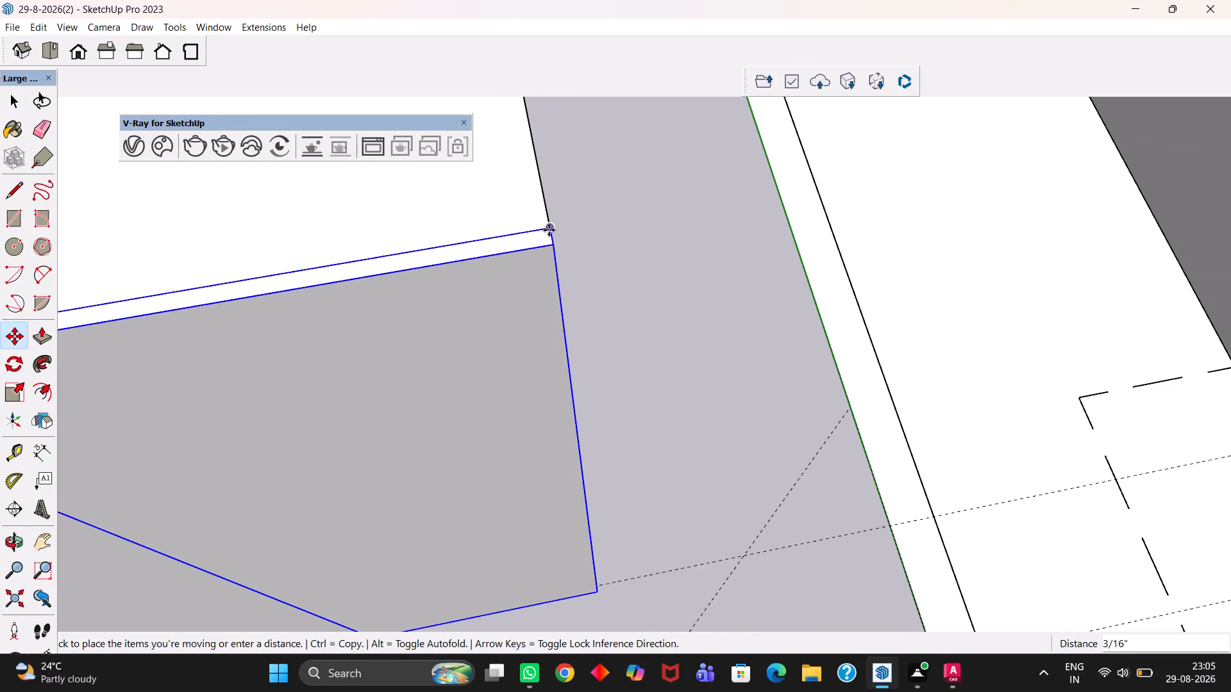
left_click(549, 230)
Push the door panel's inner side edge in by 4 mm inside its group to leave a gap between doors.
key("h")
scroll(549, 230, "down", 10)
left_click_drag(418, 251, 644, 291)
middle_click(435, 313)
scroll(435, 313, "up", 2)
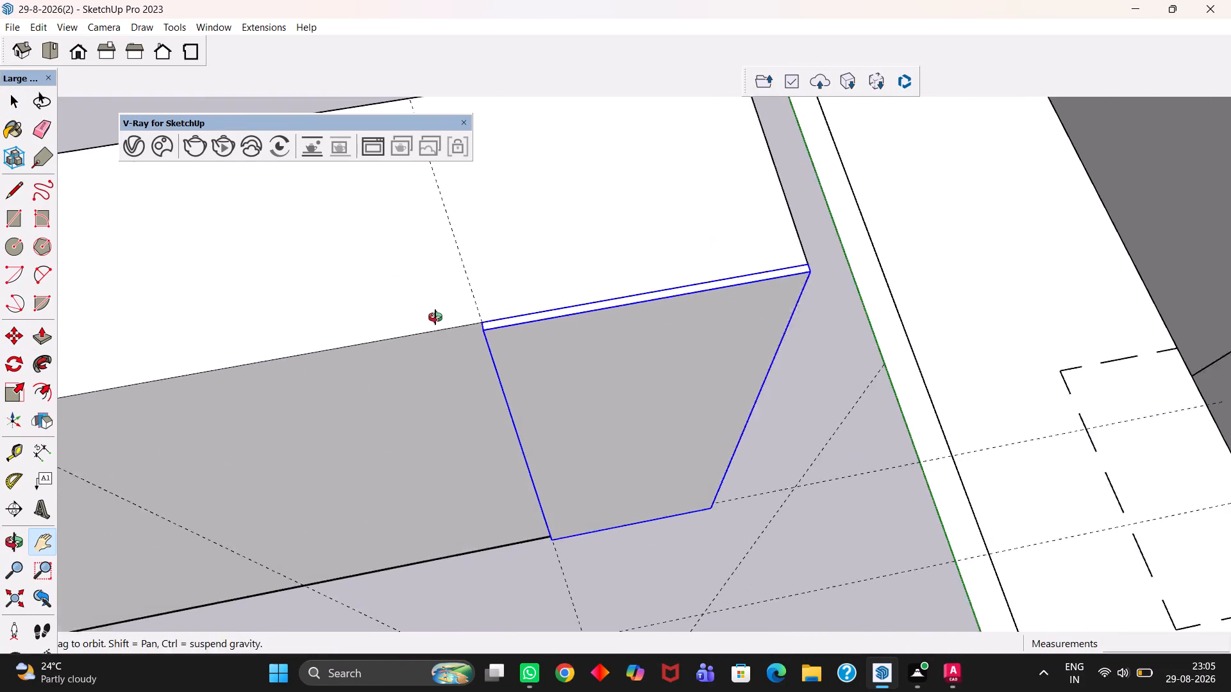
scroll(435, 317, "up", 2)
middle_click_drag(498, 343, 614, 238)
scroll(515, 340, "up", 1)
scroll(602, 251, "up", 1)
middle_click_drag(517, 352, 601, 363)
scroll(597, 363, "up", 2)
key("h")
left_click_drag(473, 392, 578, 291)
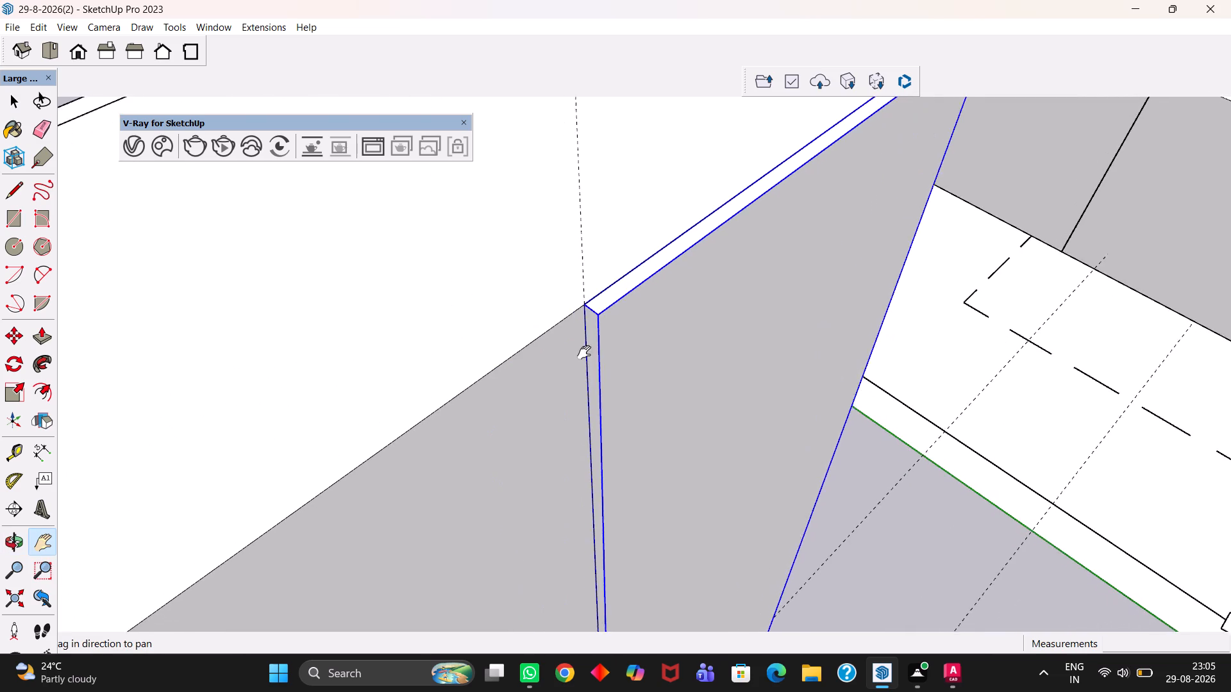
scroll(585, 354, "up", 3)
key("space")
double_click(596, 344)
left_click(596, 340)
key("p")
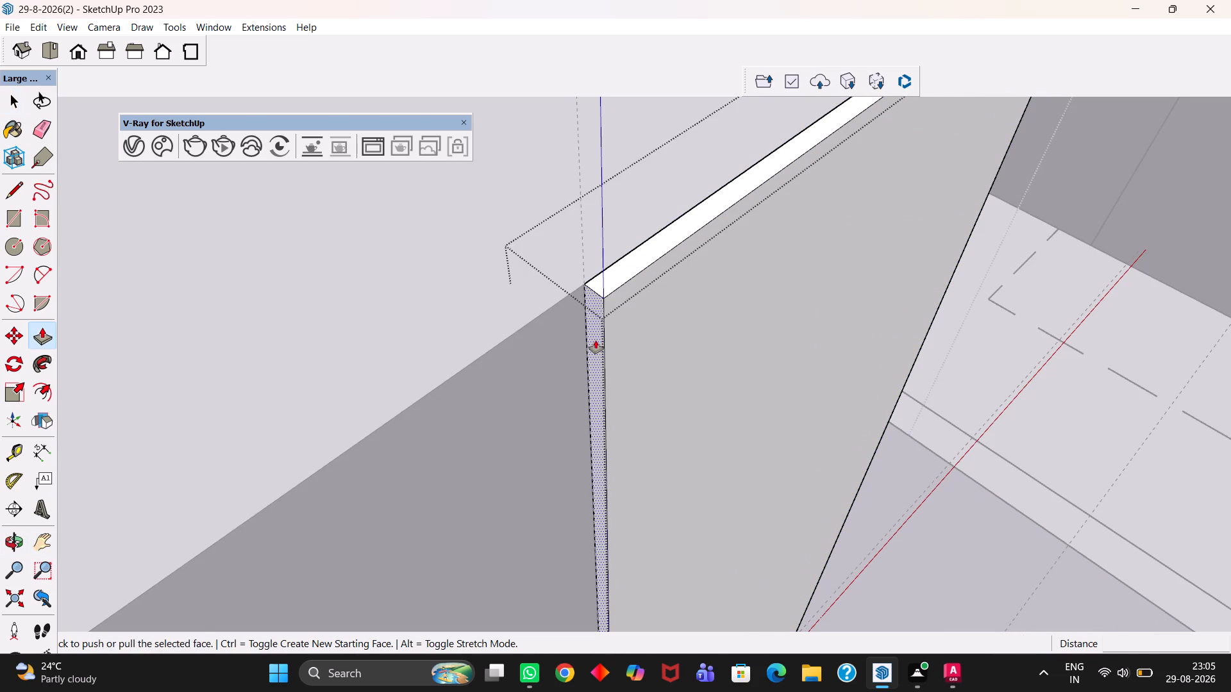
left_click(596, 340)
middle_click_drag(603, 278, 540, 309)
key("Escape")
scroll(600, 306, "up", 3)
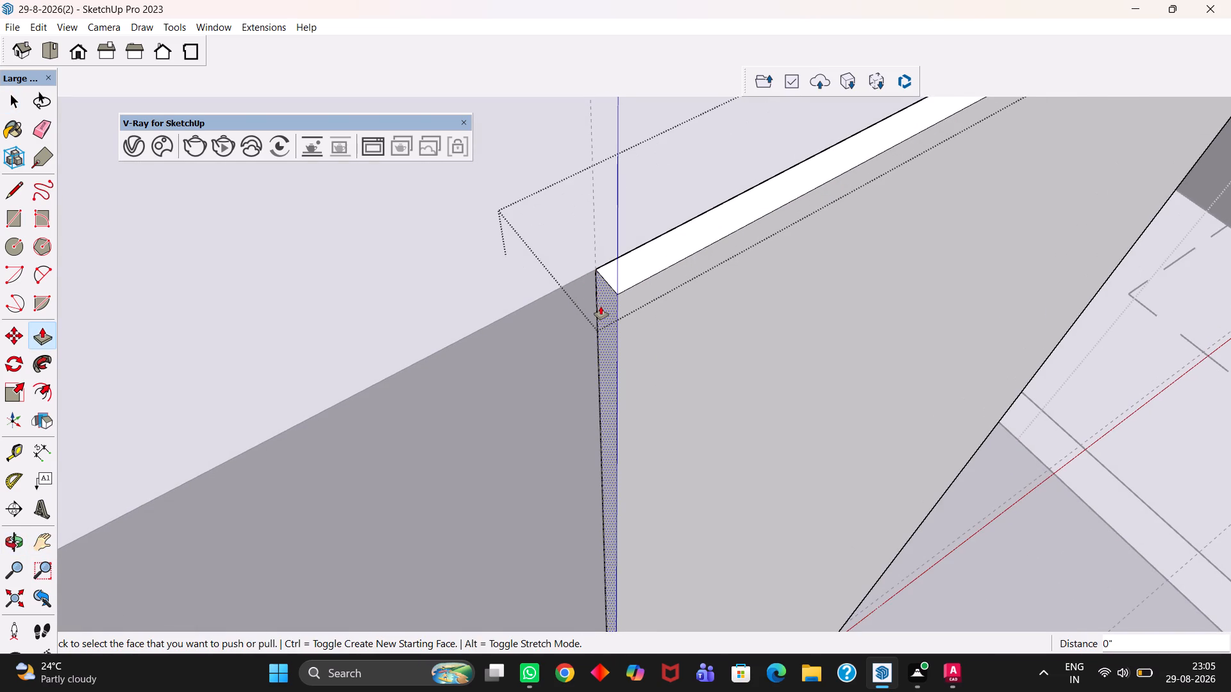
left_click(601, 306)
type("4mm")
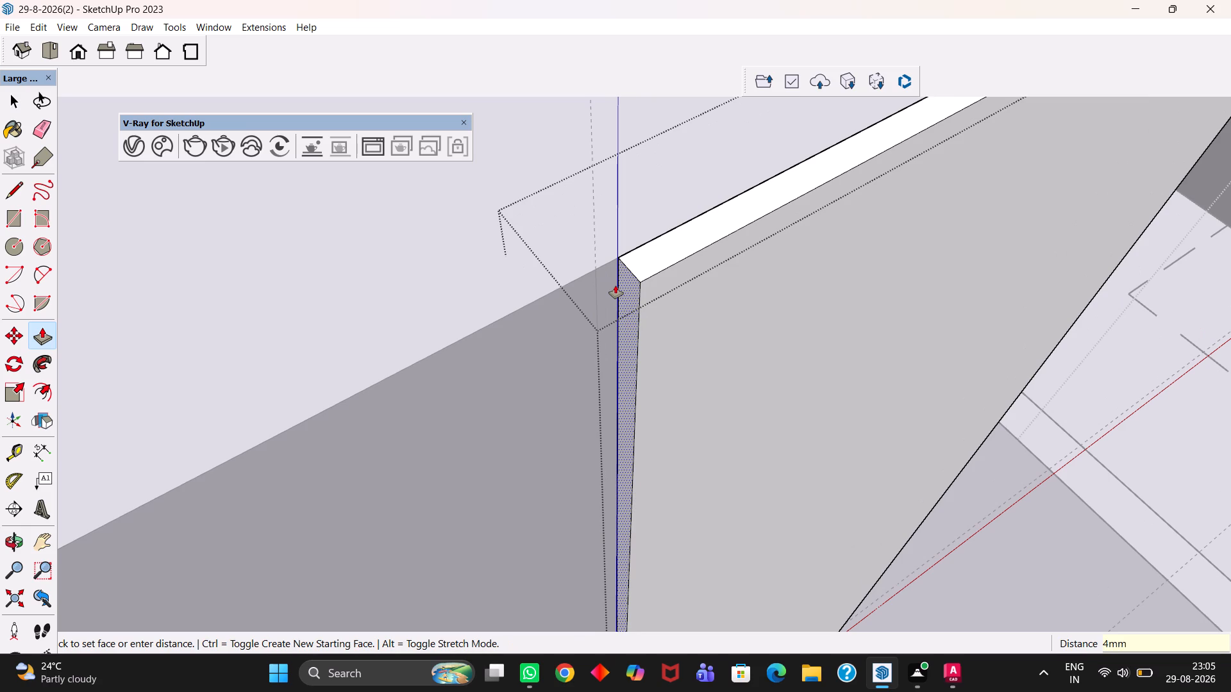
key("Return")
key("h")
scroll(616, 285, "down", 20)
scroll(616, 285, "down", 3)
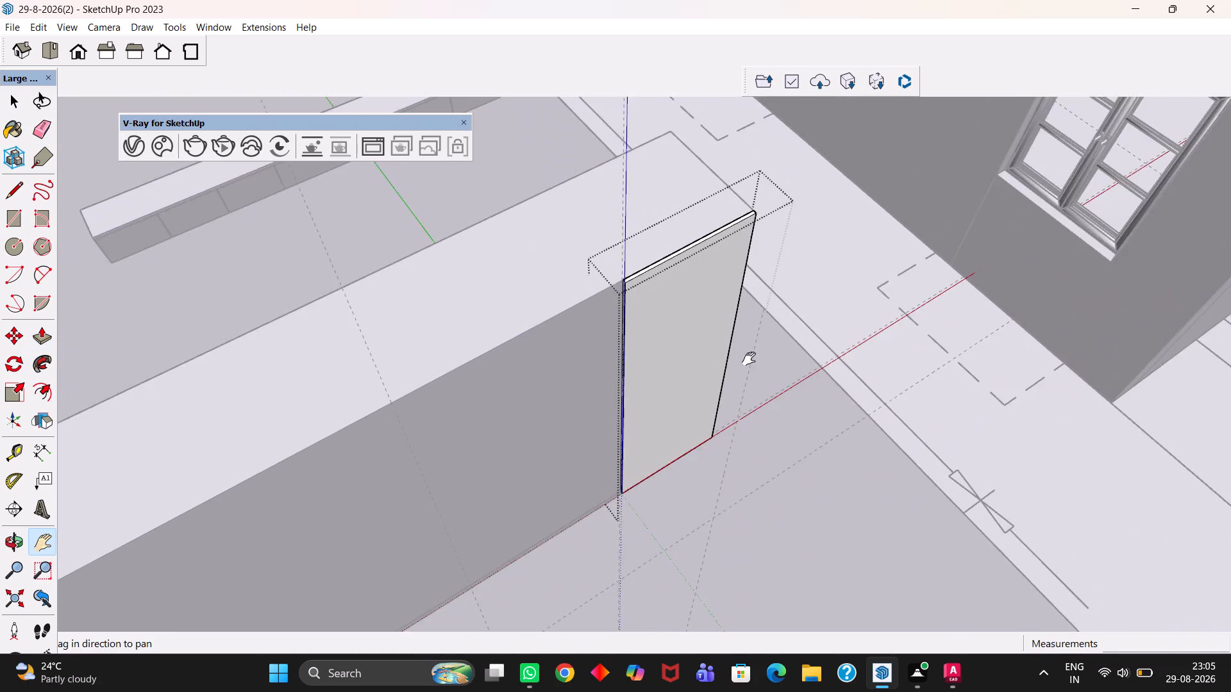
middle_click_drag(730, 378, 649, 405)
middle_click_drag(628, 406, 619, 406)
scroll(577, 382, "down", 6)
left_click_drag(483, 391, 600, 349)
middle_click_drag(638, 387, 603, 388)
scroll(641, 404, "up", 1)
key("space")
left_click(705, 489)
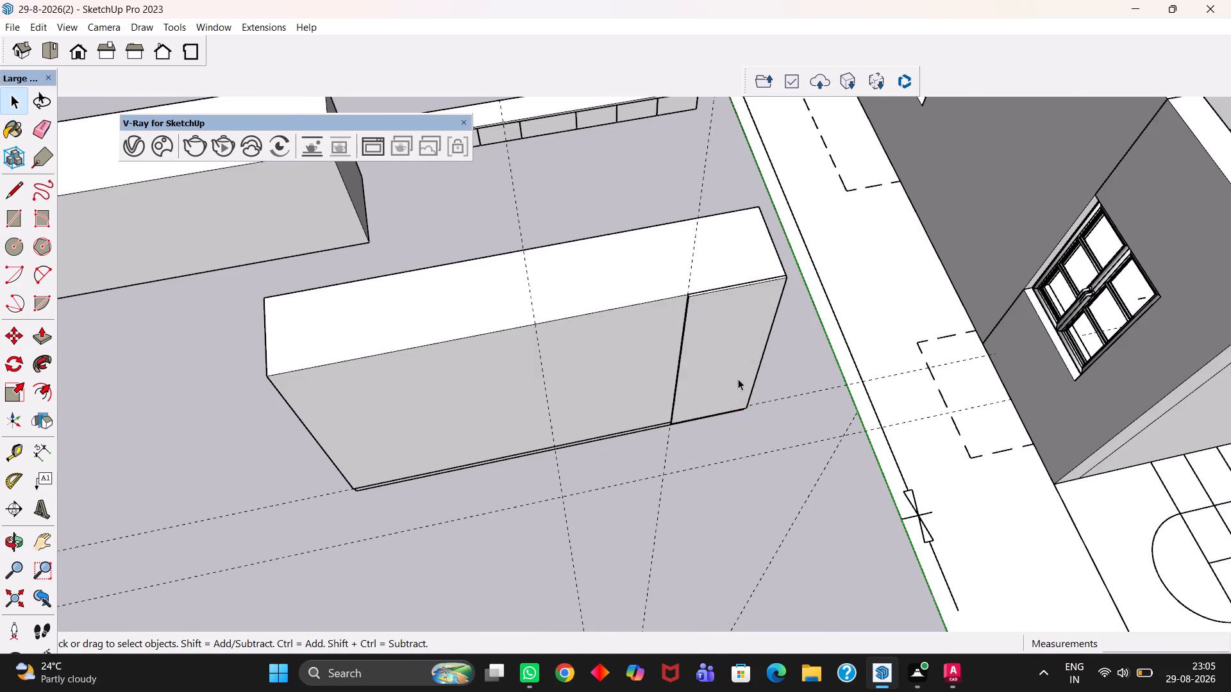
Copy the door panel about 9' 1 3/8" to the far end of the wardrobe front, dividing the distance by 4 for five doors.
left_click(740, 355)
middle_click_drag(724, 341, 717, 349)
scroll(717, 349, "up", 6)
key("m")
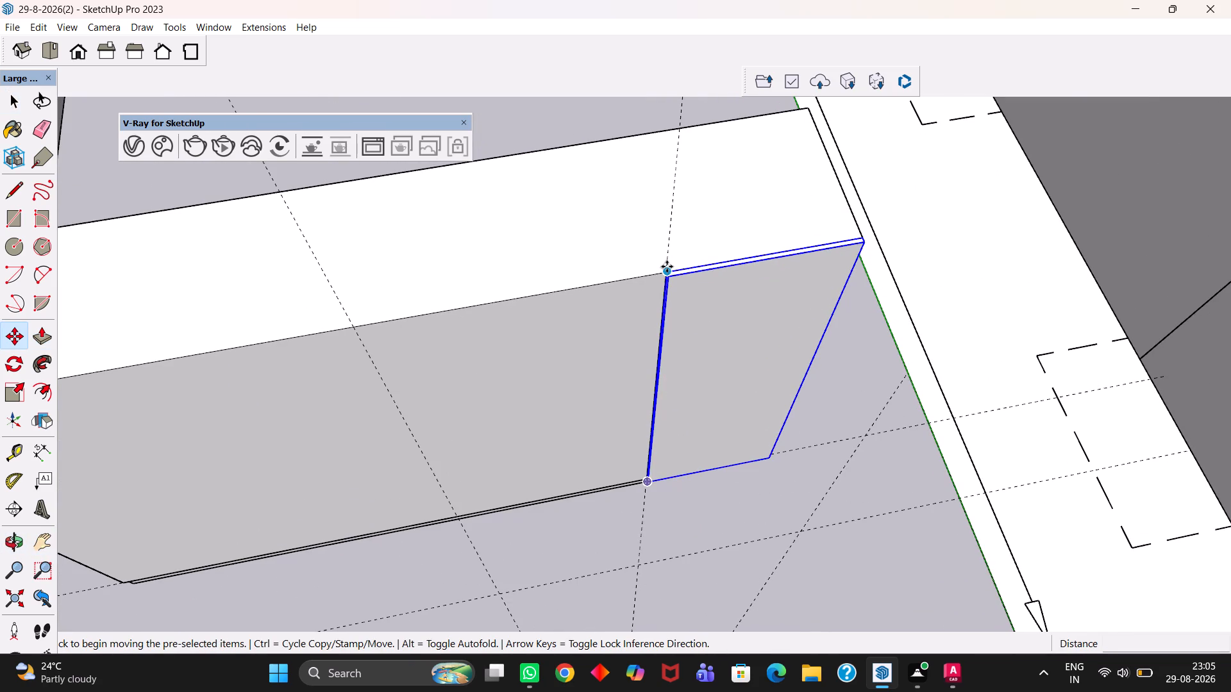
left_click(667, 267)
key("h")
scroll(492, 299, "down", 6)
left_click_drag(311, 326, 667, 313)
scroll(523, 345, "up", 2)
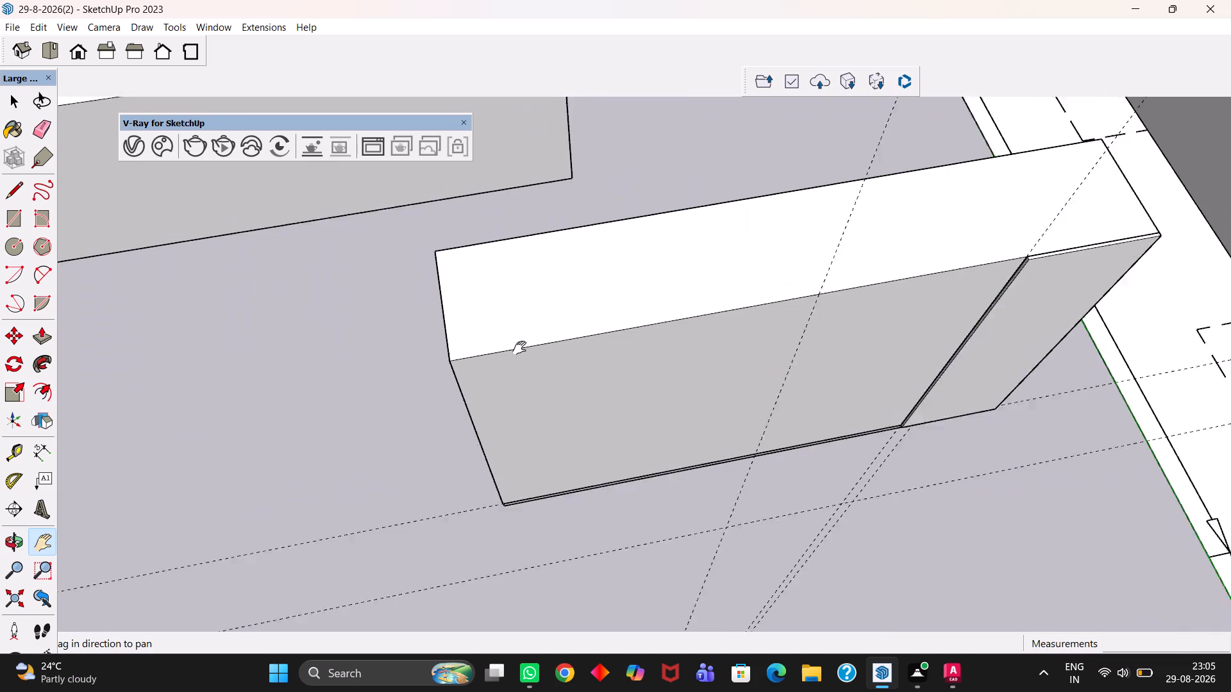
scroll(519, 348, "up", 4)
key("Escape")
left_click(423, 365)
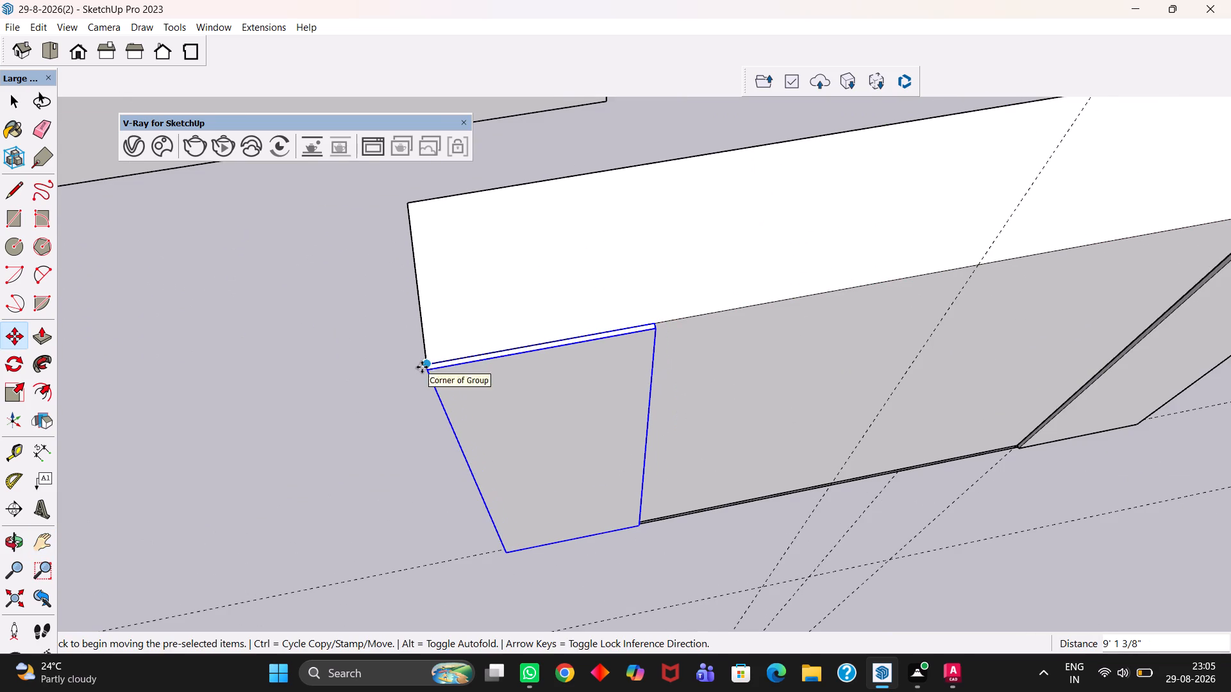
type("/5")
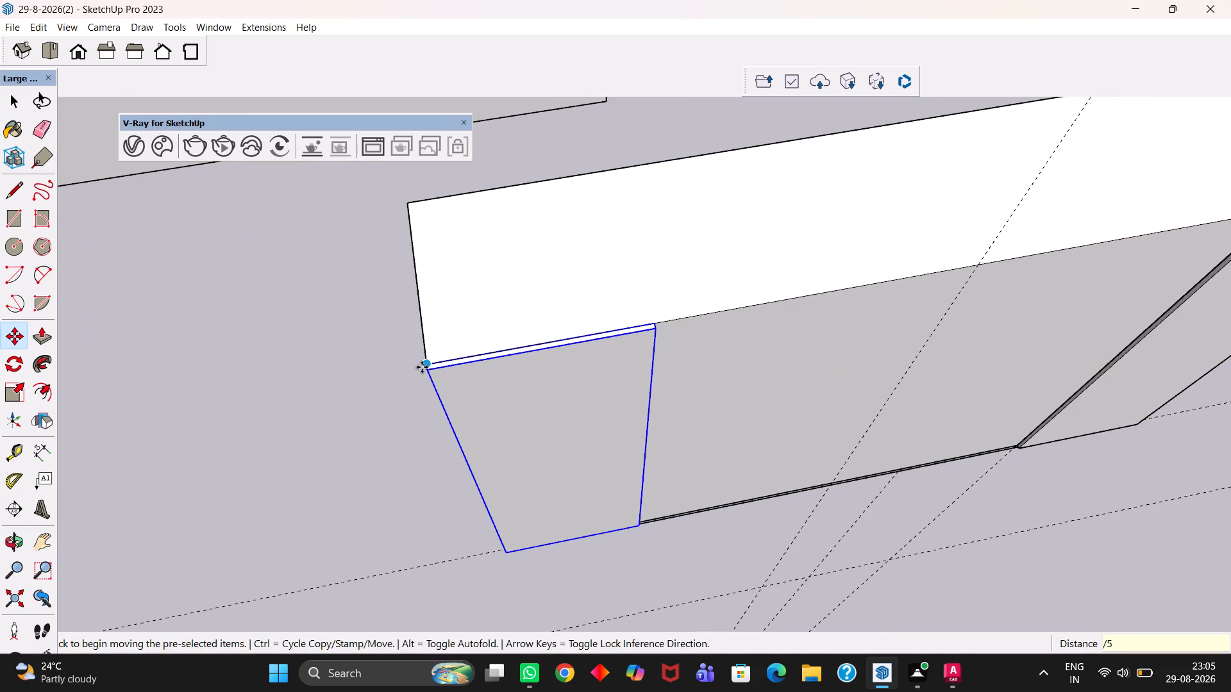
key("slash")
key("BackSpace")
key("BackSpace")
key("4")
key("Return")
Erase the construction guide lines running around and beneath the five-door wardrobe.
key("h")
scroll(430, 370, "down", 11)
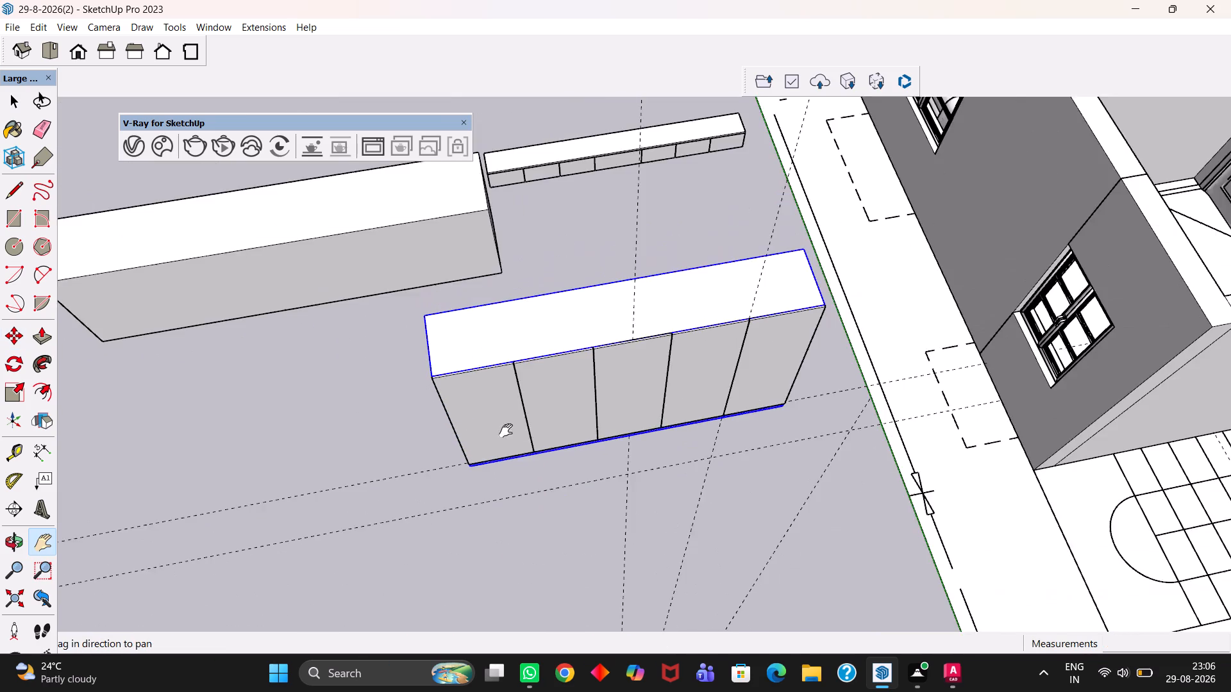
scroll(538, 420, "up", 1)
middle_click_drag(539, 418, 612, 299)
scroll(612, 299, "up", 3)
key("space")
left_click(774, 505)
middle_click_drag(760, 517, 724, 526)
key("e")
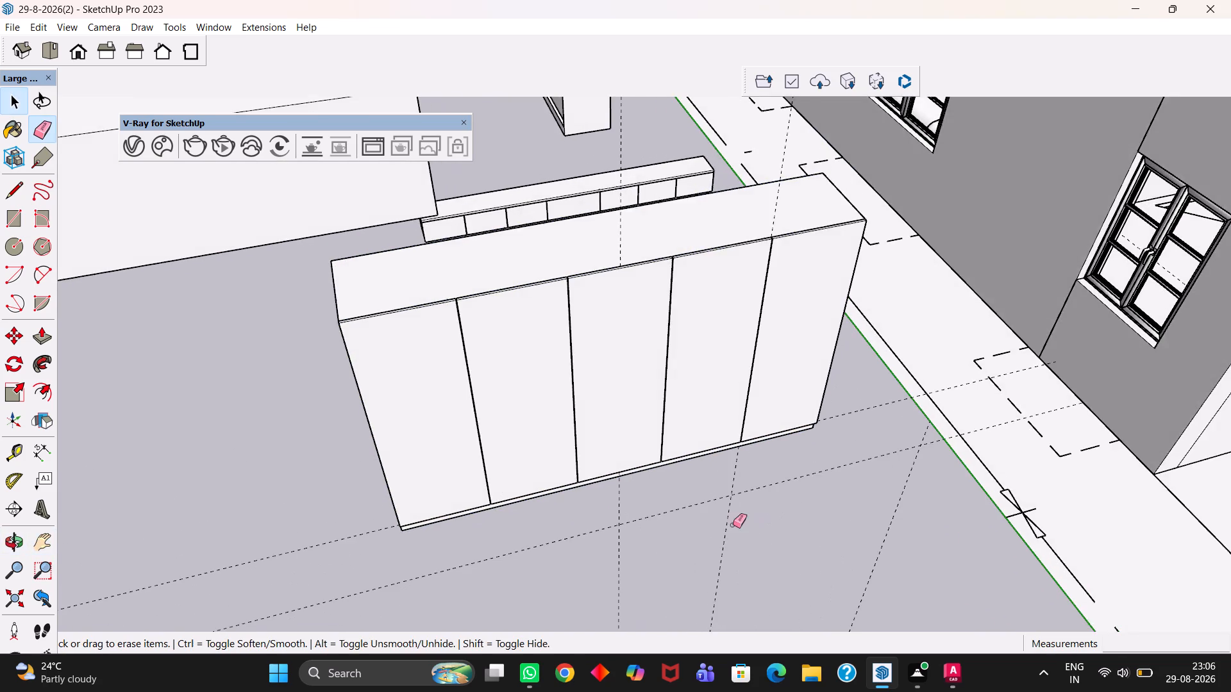
scroll(732, 525, "up", 1)
left_click_drag(741, 502, 708, 511)
left_click_drag(719, 500, 637, 534)
scroll(609, 511, "down", 5)
left_click_drag(612, 511, 605, 526)
left_click_drag(615, 518, 499, 527)
left_click_drag(409, 521, 436, 544)
Examine the five-door wardrobe's front, top and skirting, and its position beside the other furniture blocks and the house.
scroll(676, 534, "up", 3)
middle_click_drag(624, 525, 659, 466)
scroll(603, 456, "up", 1)
scroll(644, 477, "down", 3)
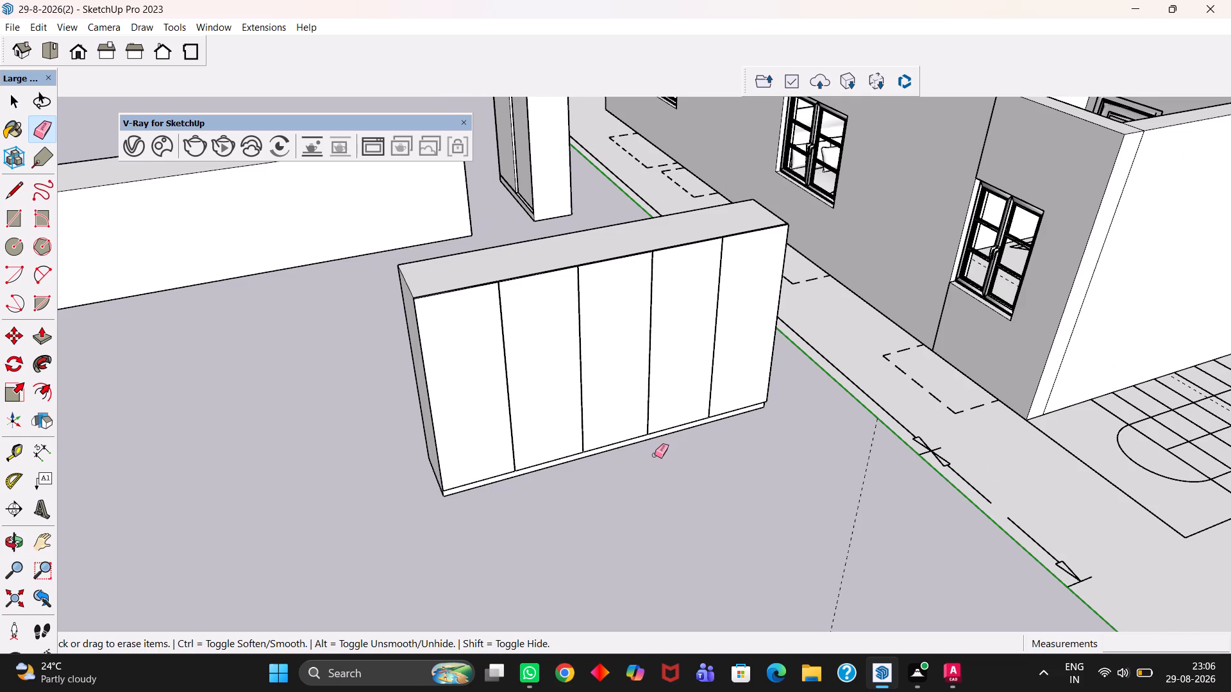
scroll(595, 452, "down", 5)
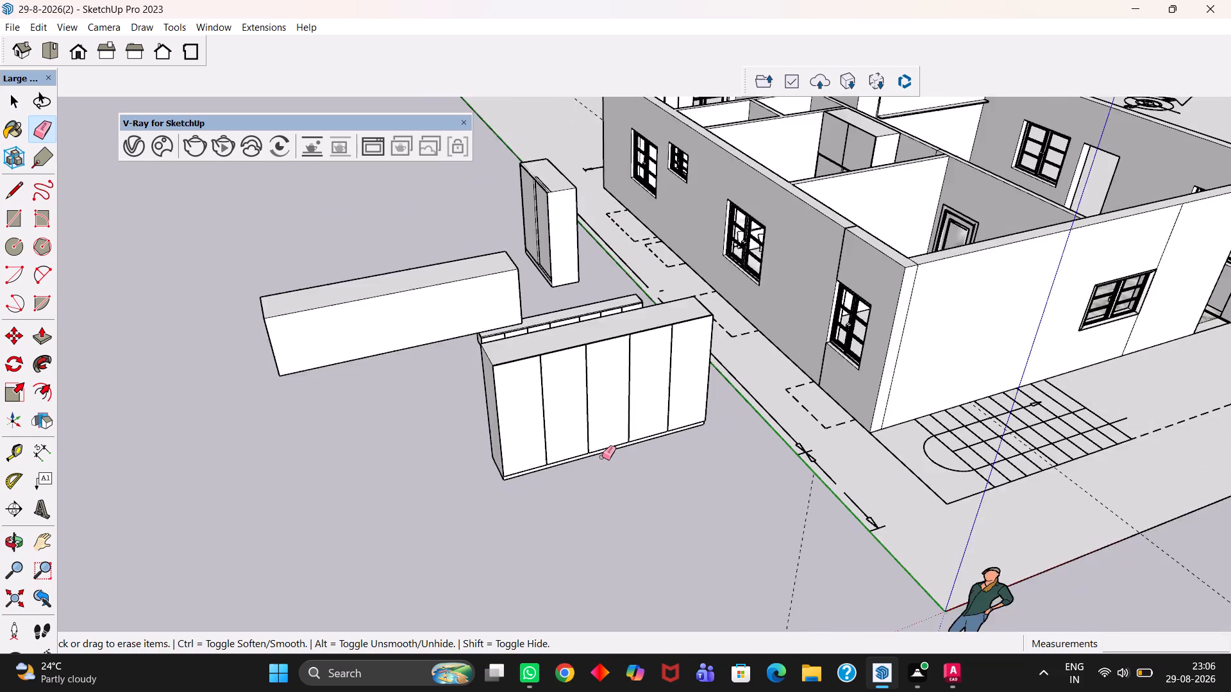
scroll(615, 448, "up", 5)
middle_click_drag(639, 468, 621, 514)
scroll(639, 468, "up", 3)
key("h")
scroll(622, 513, "down", 6)
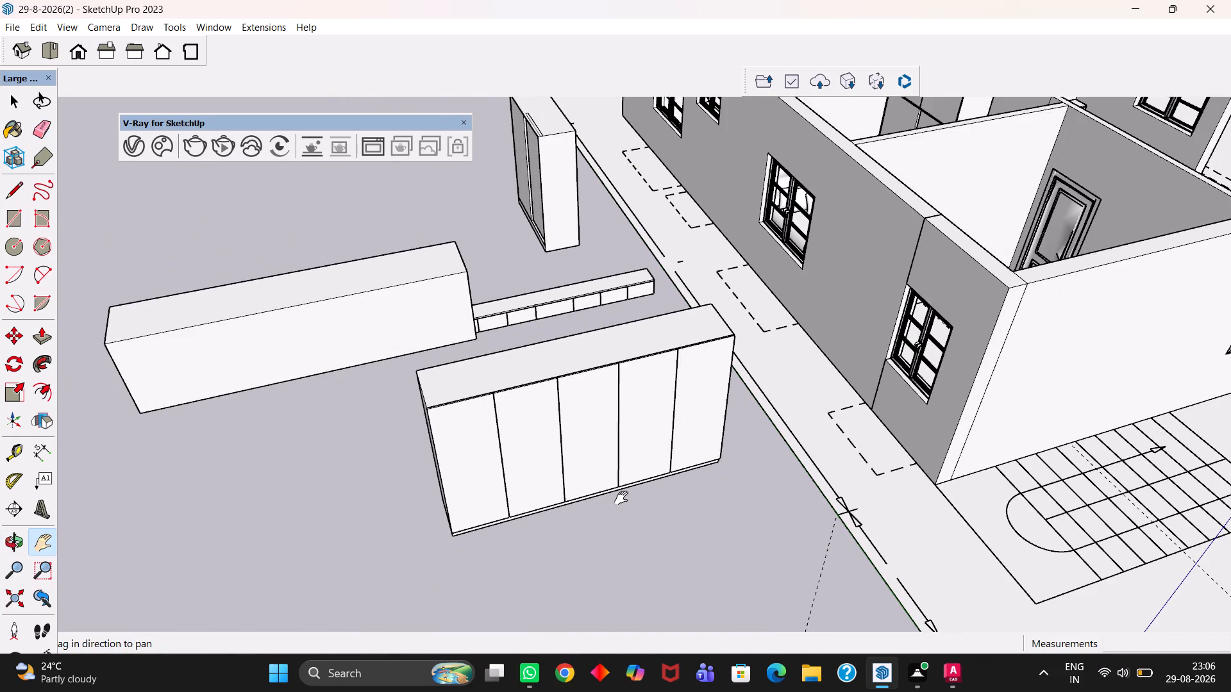
scroll(621, 498, "down", 5)
scroll(611, 459, "up", 1)
middle_click_drag(611, 459, 557, 482)
key("h")
scroll(557, 481, "up", 1)
scroll(555, 430, "down", 5)
middle_click_drag(576, 451, 558, 485)
scroll(558, 485, "up", 5)
key("h")
left_click_drag(533, 496, 617, 431)
middle_click_drag(628, 430, 615, 478)
Select the wardrobe carcass and skirting together with all five door panels.
key("space")
scroll(617, 456, "up", 1)
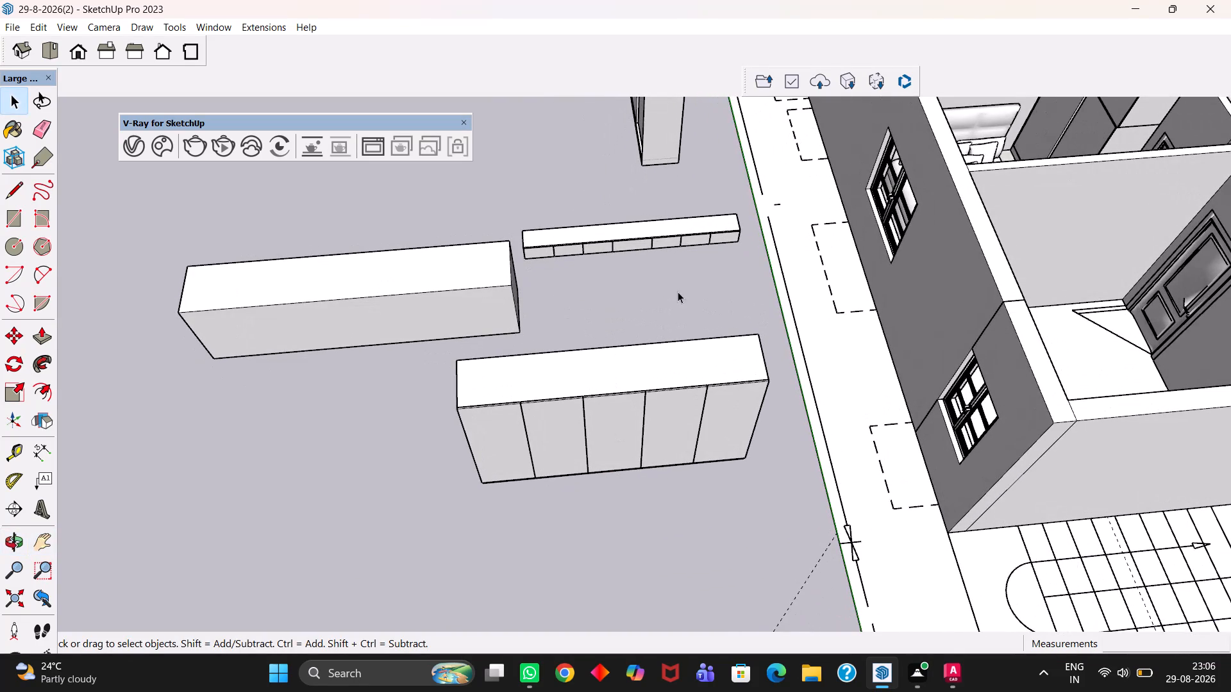
double_click(678, 292)
left_click(653, 372)
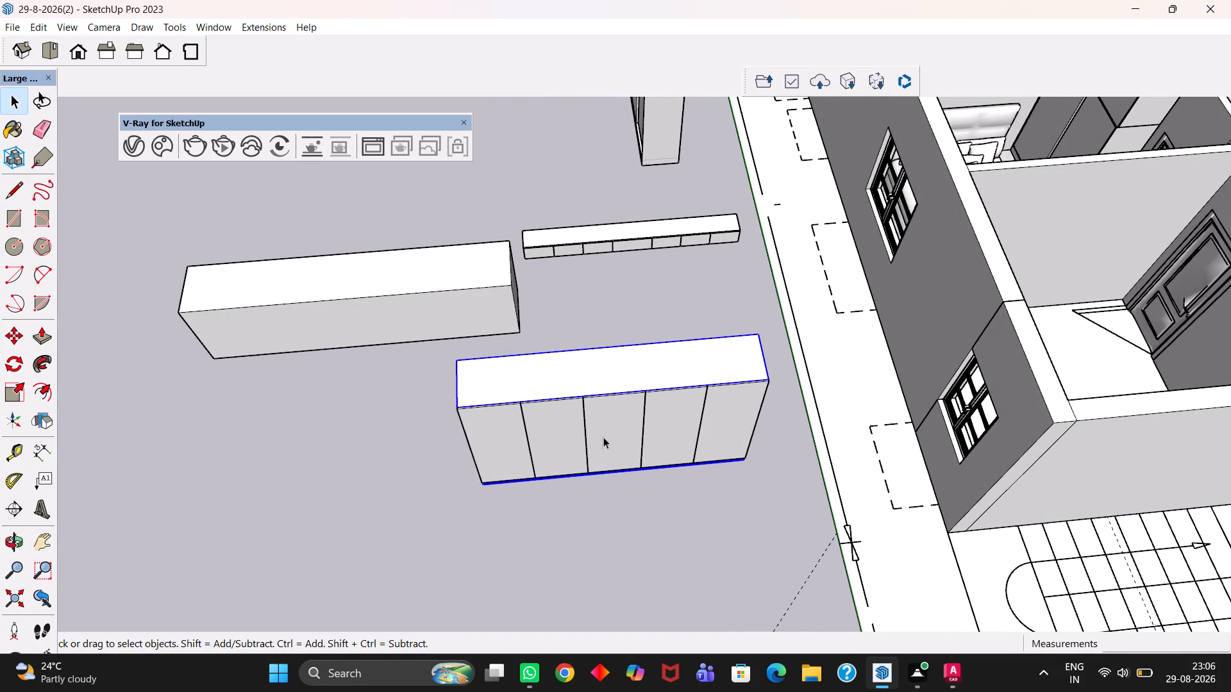
left_click_drag(719, 433, 438, 535, "ctrl")
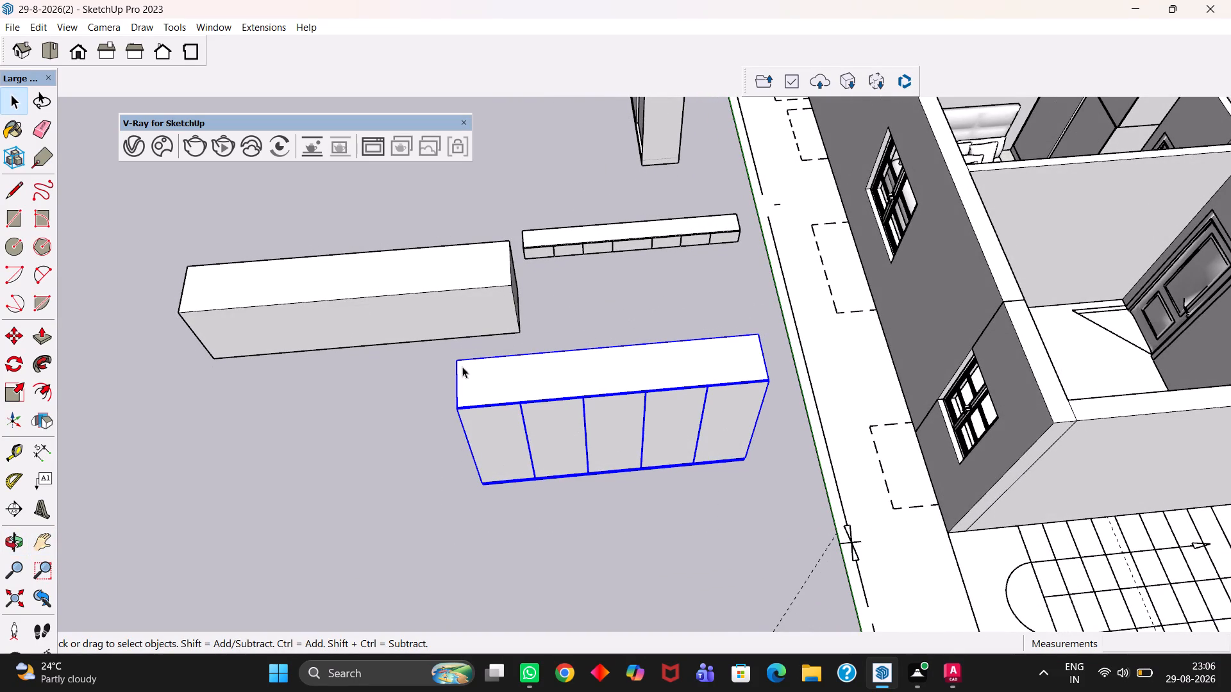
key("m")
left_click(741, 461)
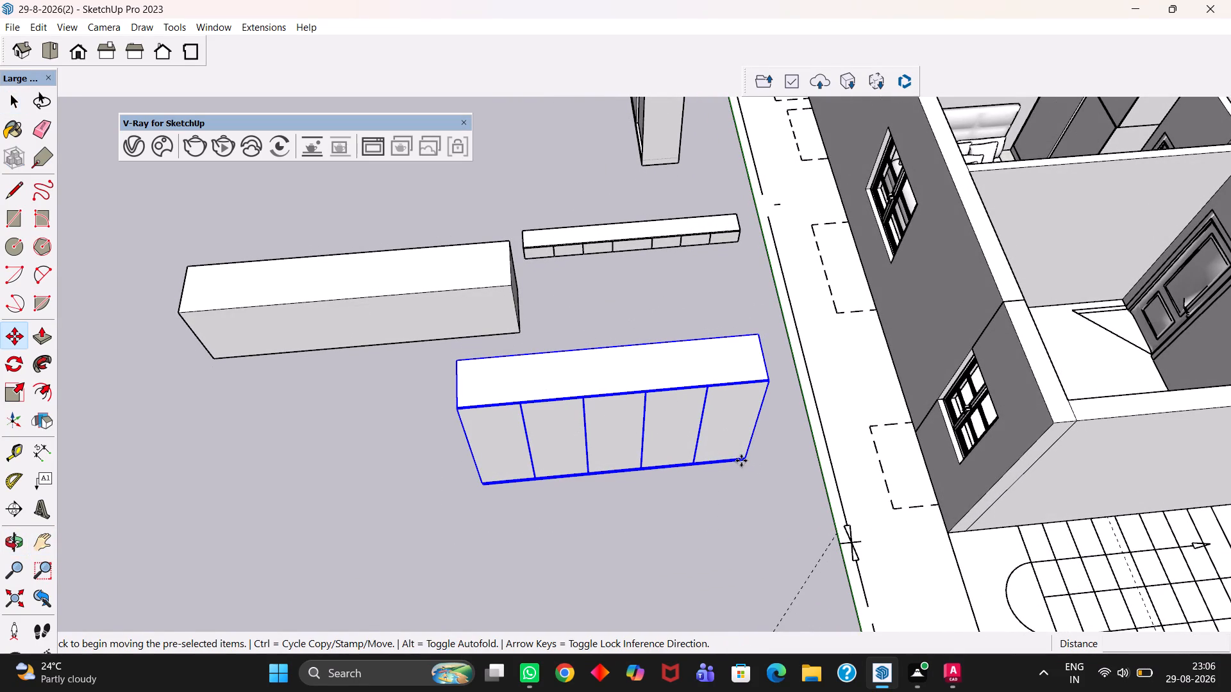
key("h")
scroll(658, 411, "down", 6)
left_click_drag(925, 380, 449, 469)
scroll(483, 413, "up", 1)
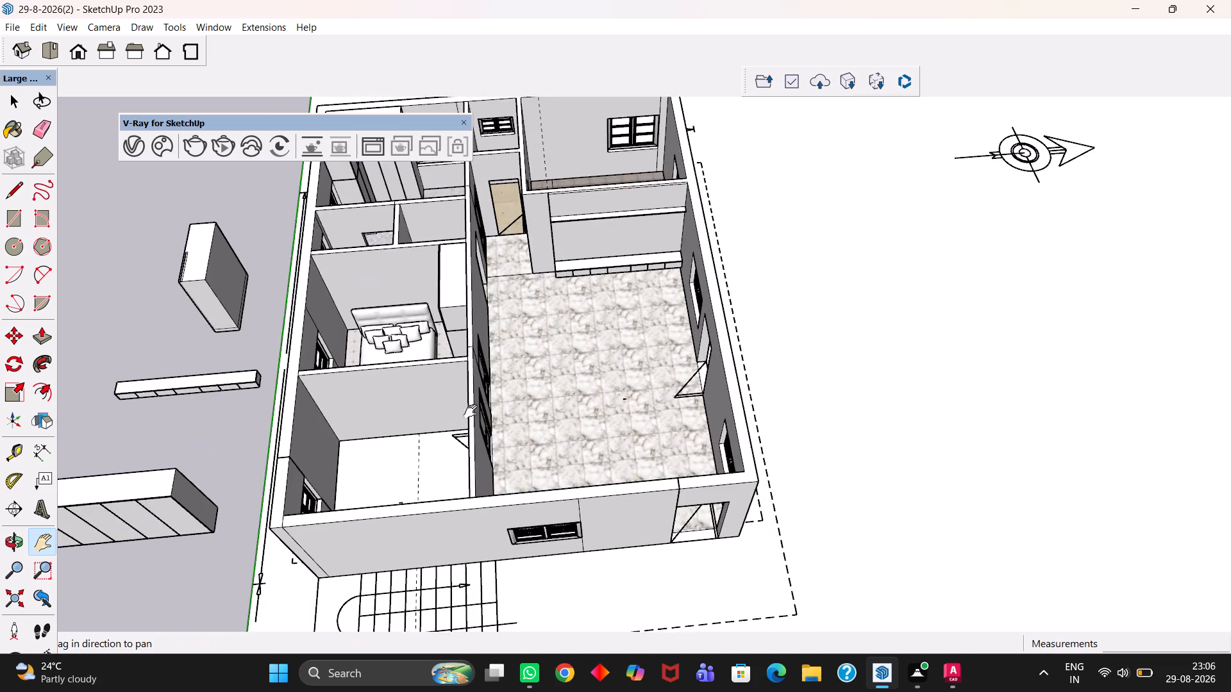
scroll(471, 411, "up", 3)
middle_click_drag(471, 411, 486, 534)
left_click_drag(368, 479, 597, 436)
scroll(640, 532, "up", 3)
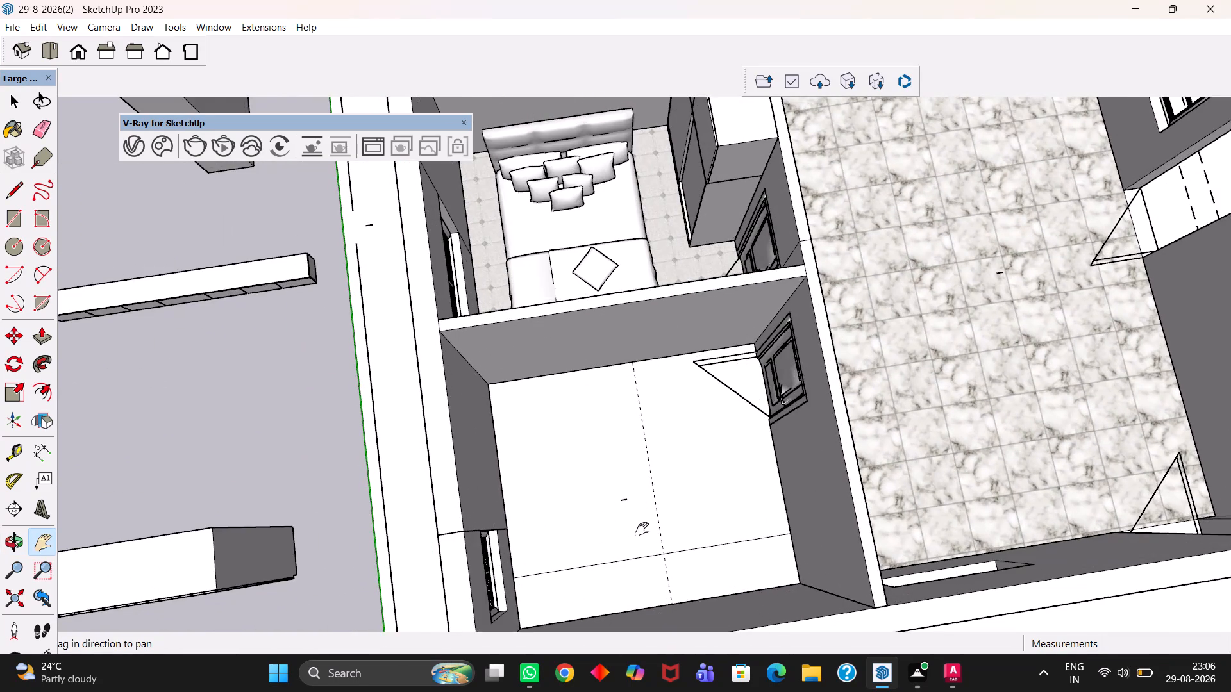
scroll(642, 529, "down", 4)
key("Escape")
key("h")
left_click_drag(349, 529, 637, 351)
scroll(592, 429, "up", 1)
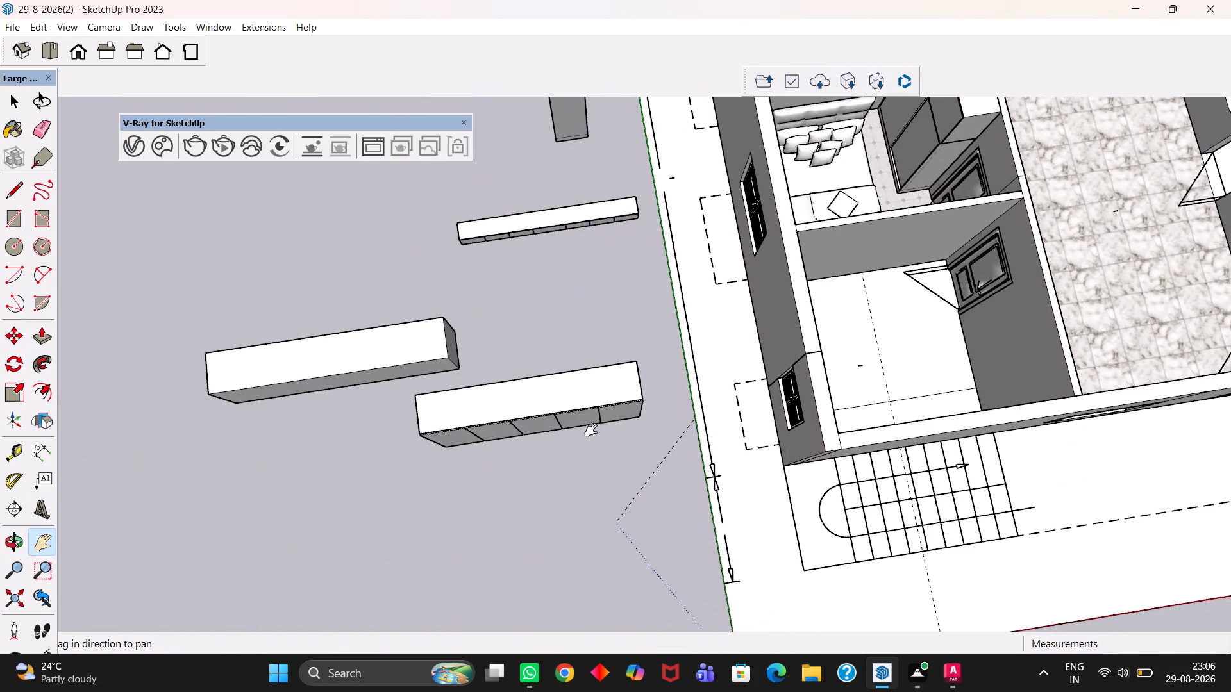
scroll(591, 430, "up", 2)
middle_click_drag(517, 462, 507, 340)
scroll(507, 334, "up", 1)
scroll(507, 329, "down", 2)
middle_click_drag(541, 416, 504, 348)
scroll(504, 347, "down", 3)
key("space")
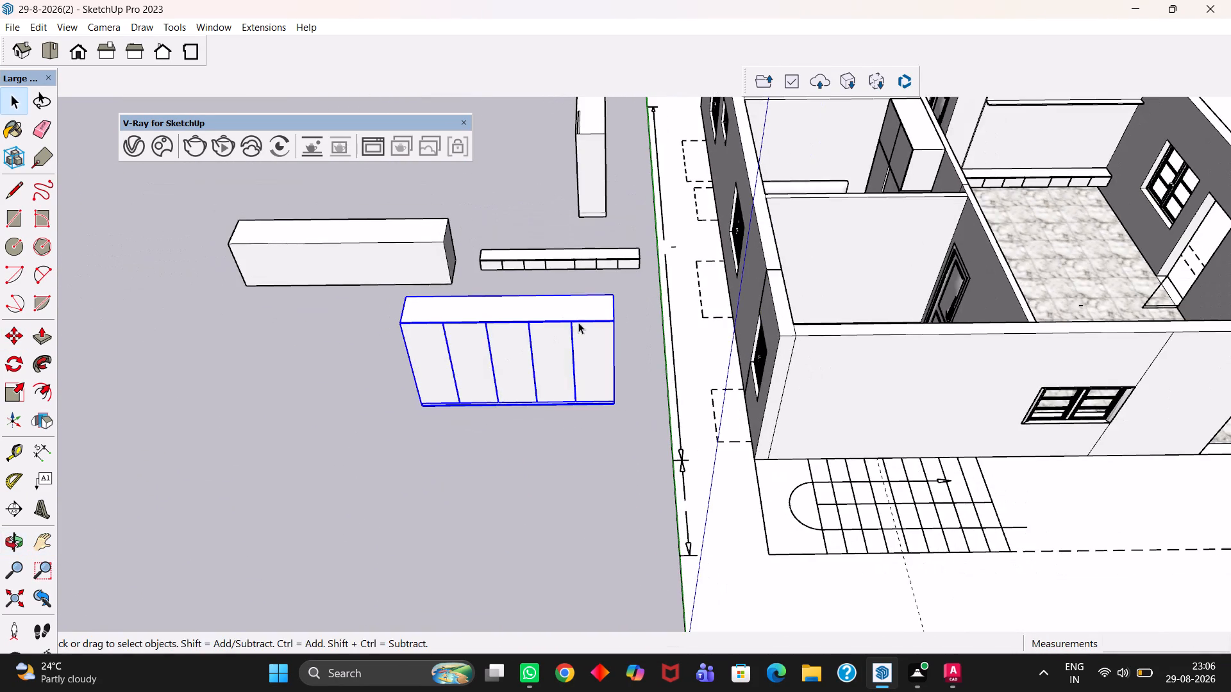
Rotate the selected wardrobe 180° in plan about its bottom corner nearest the house.
middle_click_drag(489, 361, 546, 364)
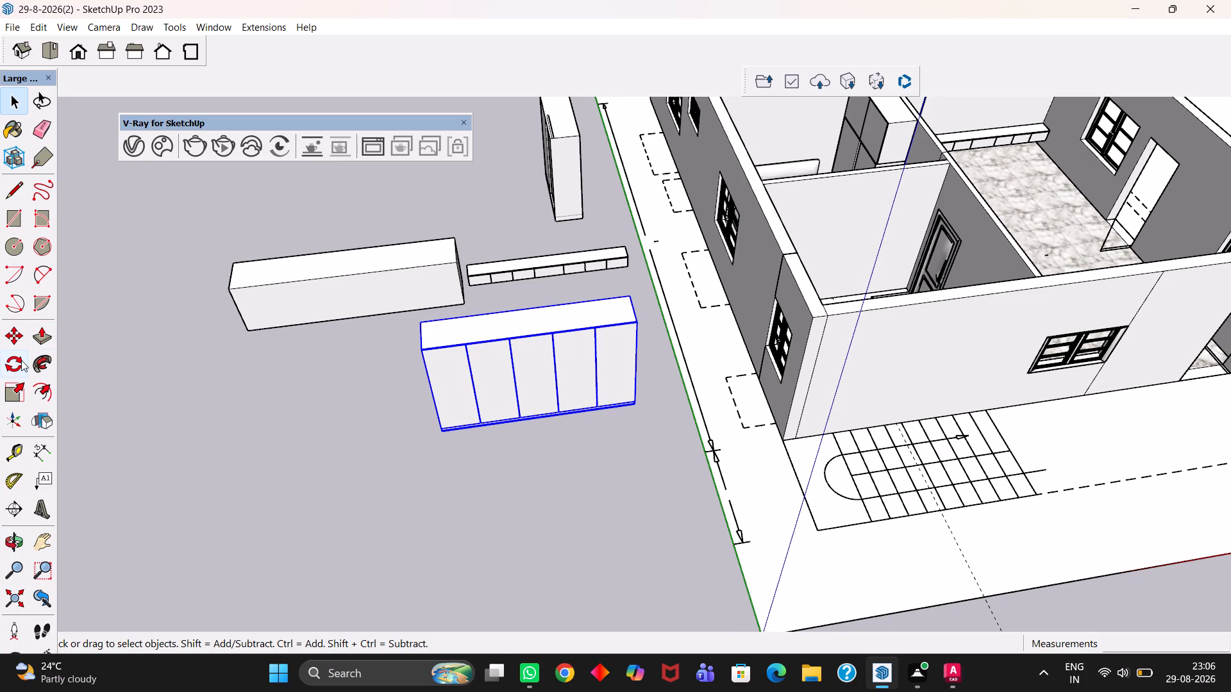
left_click(21, 360)
left_click(442, 436)
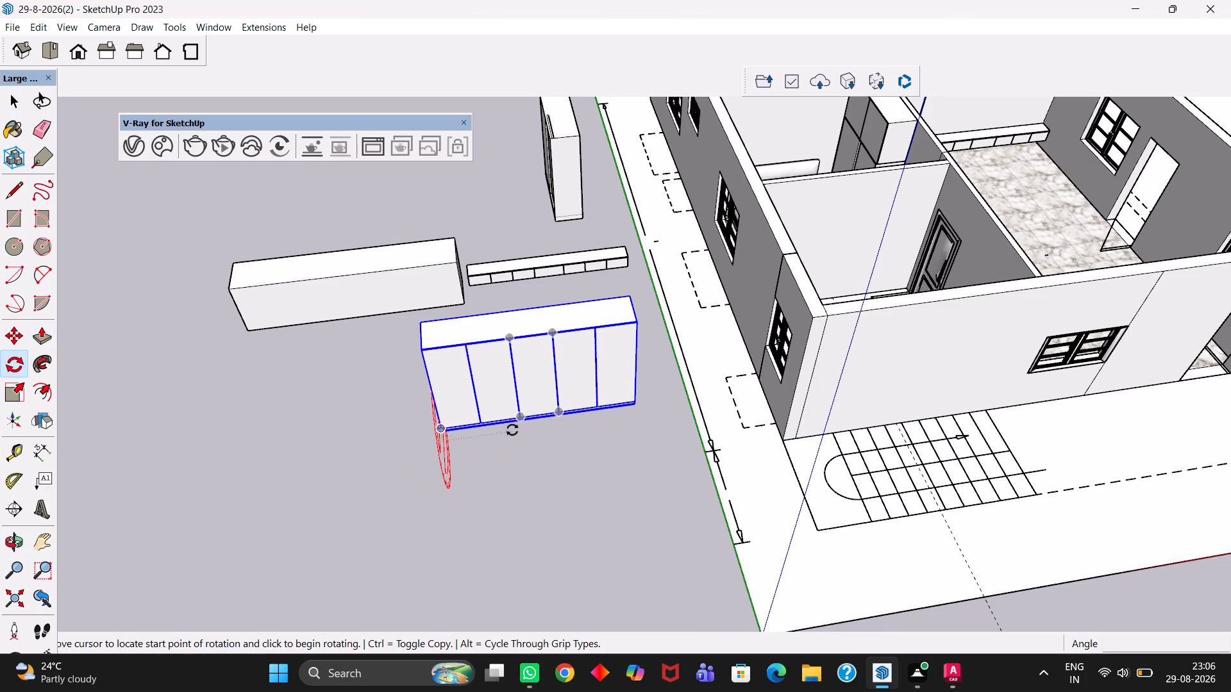
key("Escape")
scroll(518, 431, "up", 1)
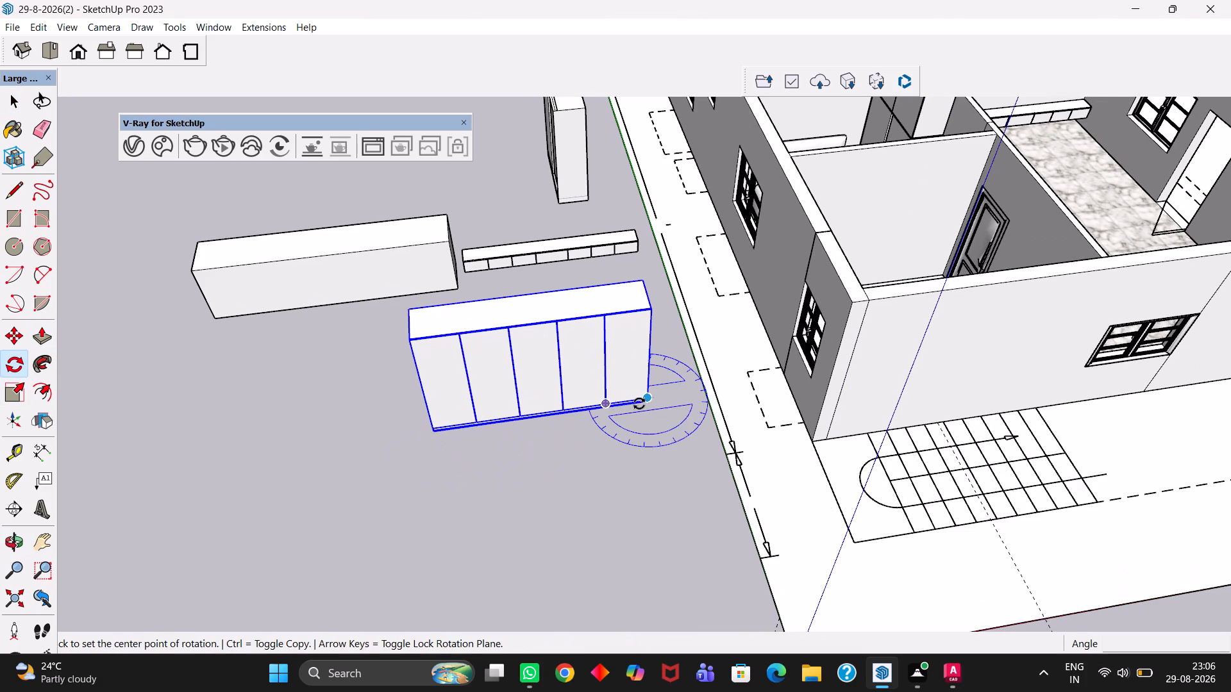
left_click(641, 404)
left_click(697, 397)
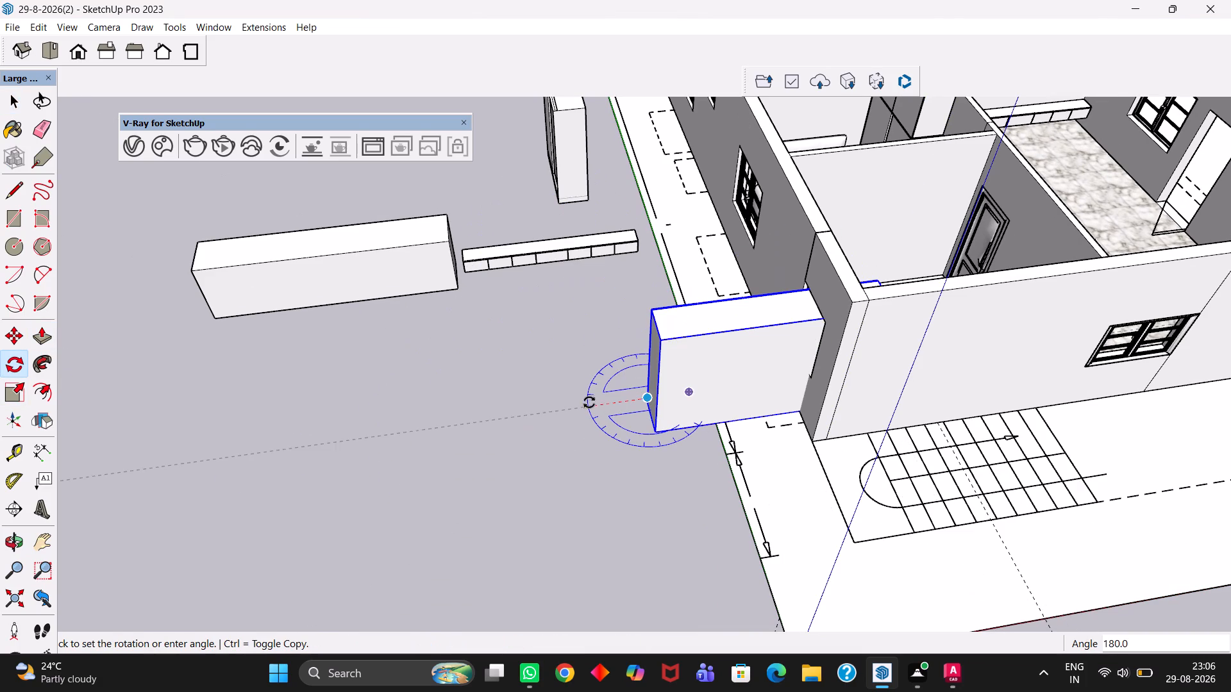
left_click(594, 411)
Move the rotated wardrobe by its bottom corner into the empty room, against the floor edge of the window-side wall.
middle_click_drag(565, 413, 707, 463)
scroll(707, 463, "up", 2)
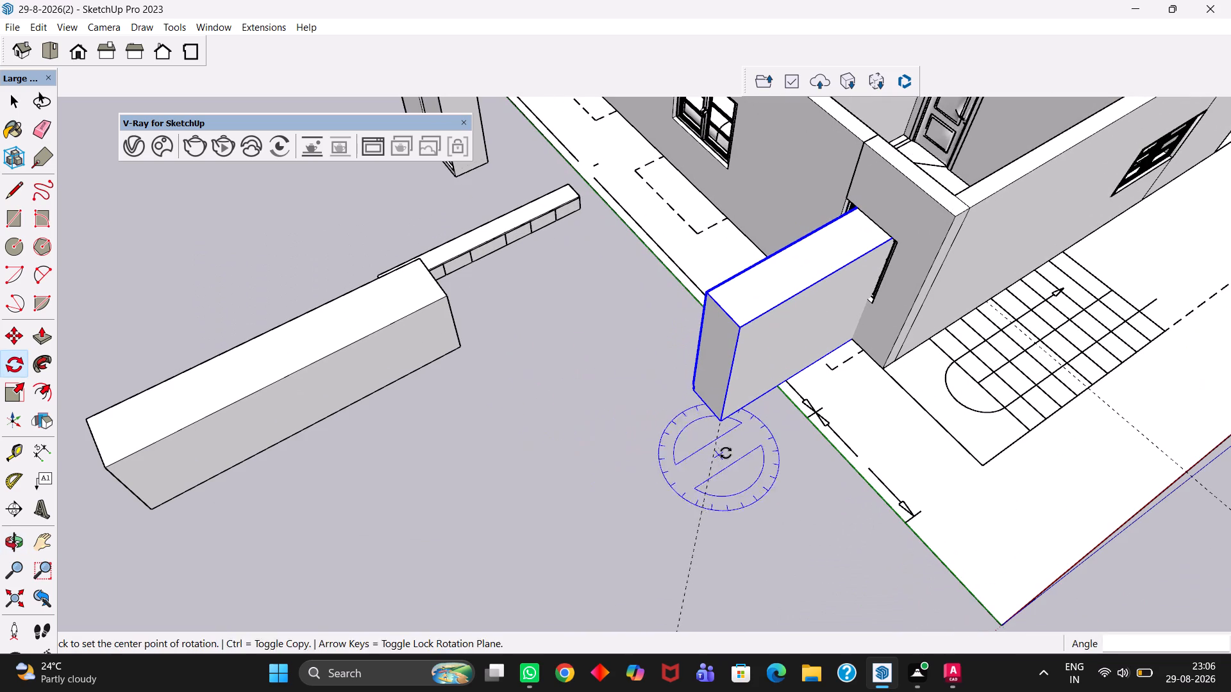
key("m")
left_click(685, 391)
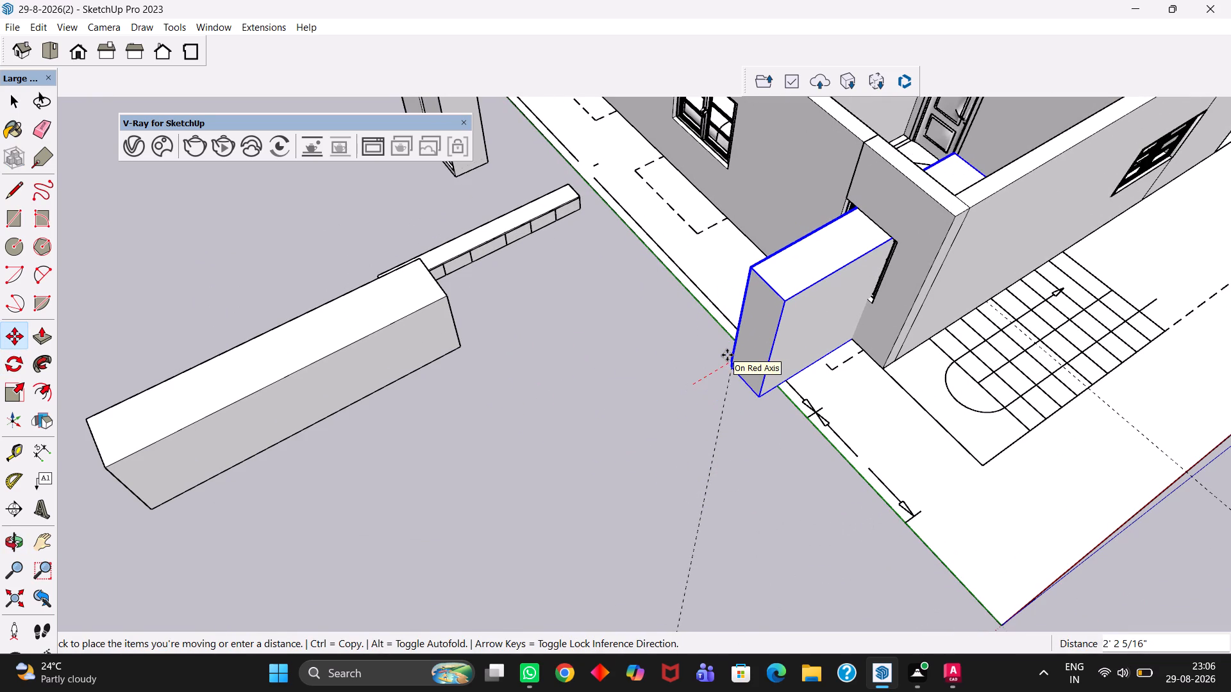
scroll(727, 355, "down", 6)
key("h")
middle_click_drag(764, 278, 920, 383)
left_click_drag(694, 199, 736, 416)
scroll(741, 365, "up", 3)
middle_click_drag(762, 375, 903, 435)
scroll(865, 435, "up", 1)
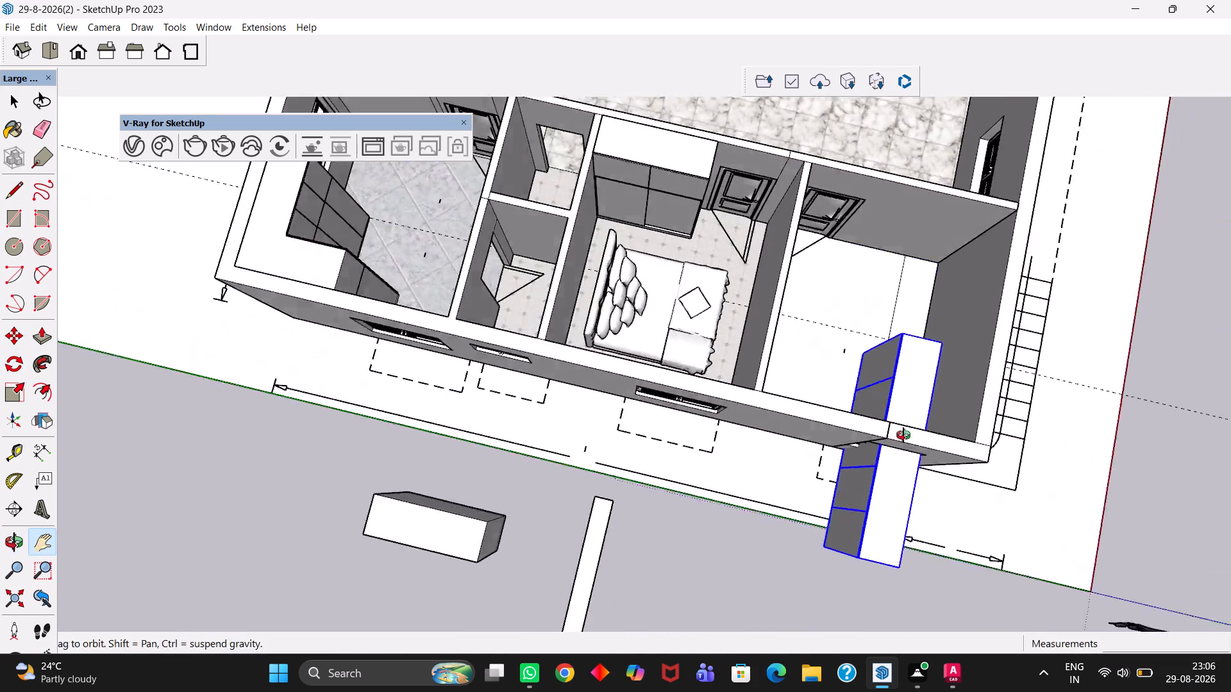
scroll(903, 435, "up", 2)
middle_click_drag(903, 435, 910, 433)
left_click_drag(821, 293, 679, 450)
middle_click_drag(630, 486, 748, 495)
middle_click_drag(823, 477, 903, 441)
scroll(871, 461, "up", 3)
middle_click_drag(585, 420, 816, 409)
scroll(612, 434, "up", 4)
middle_click_drag(732, 369, 805, 381)
scroll(732, 369, "up", 2)
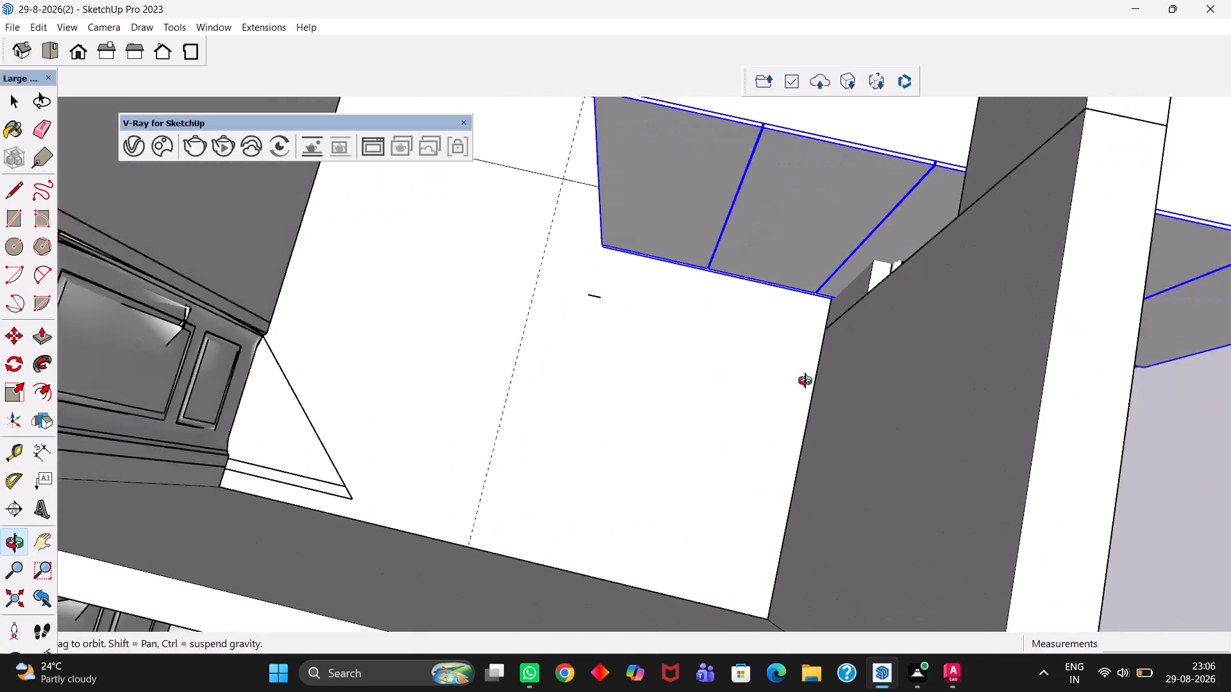
scroll(805, 381, "up", 2)
middle_click_drag(805, 381, 808, 378)
left_click_drag(826, 320, 745, 500)
middle_click_drag(729, 495, 735, 445)
scroll(728, 456, "up", 2)
key("Escape")
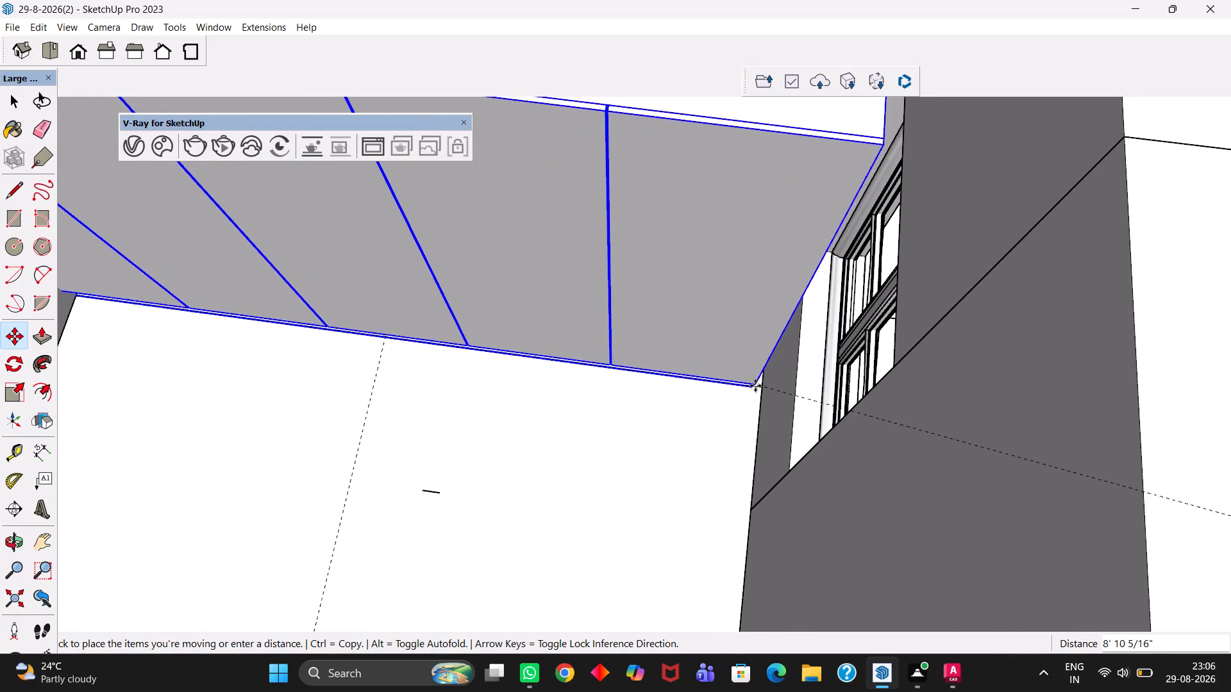
left_click(765, 384)
Snap the wardrobe's bottom front corner exactly onto the endpoint where the floor's wardrobe line meets the window-side wall.
scroll(751, 400, "up", 9)
middle_click_drag(753, 405, 759, 391)
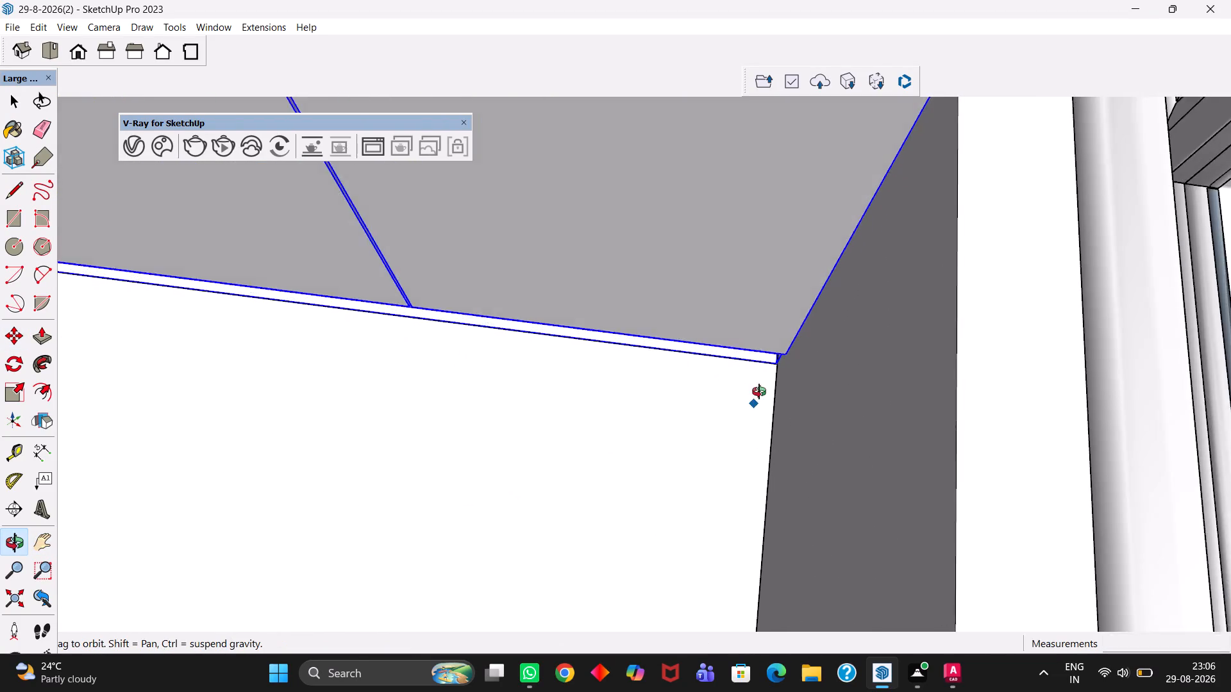
middle_click_drag(759, 391, 794, 281)
scroll(794, 280, "up", 1)
middle_click_drag(766, 365, 832, 225)
scroll(749, 317, "up", 5)
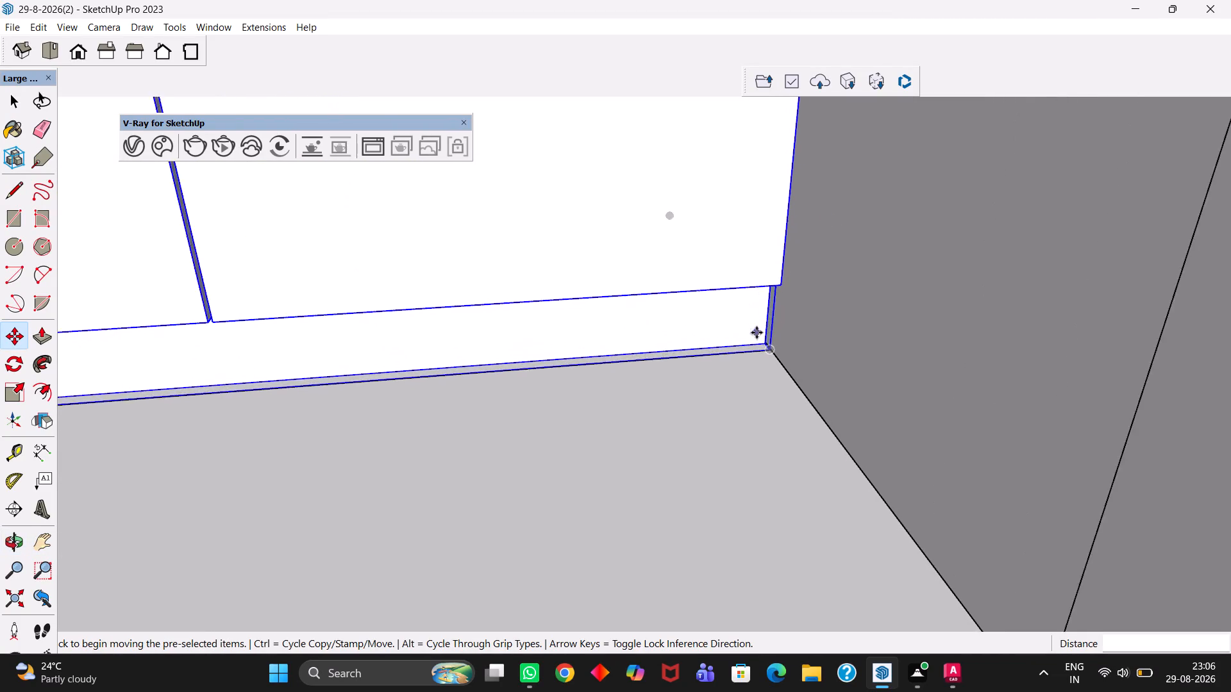
scroll(757, 333, "up", 2)
middle_click_drag(706, 381, 618, 504)
scroll(700, 403, "up", 1)
scroll(691, 470, "down", 1)
scroll(704, 469, "up", 5)
scroll(760, 429, "up", 3)
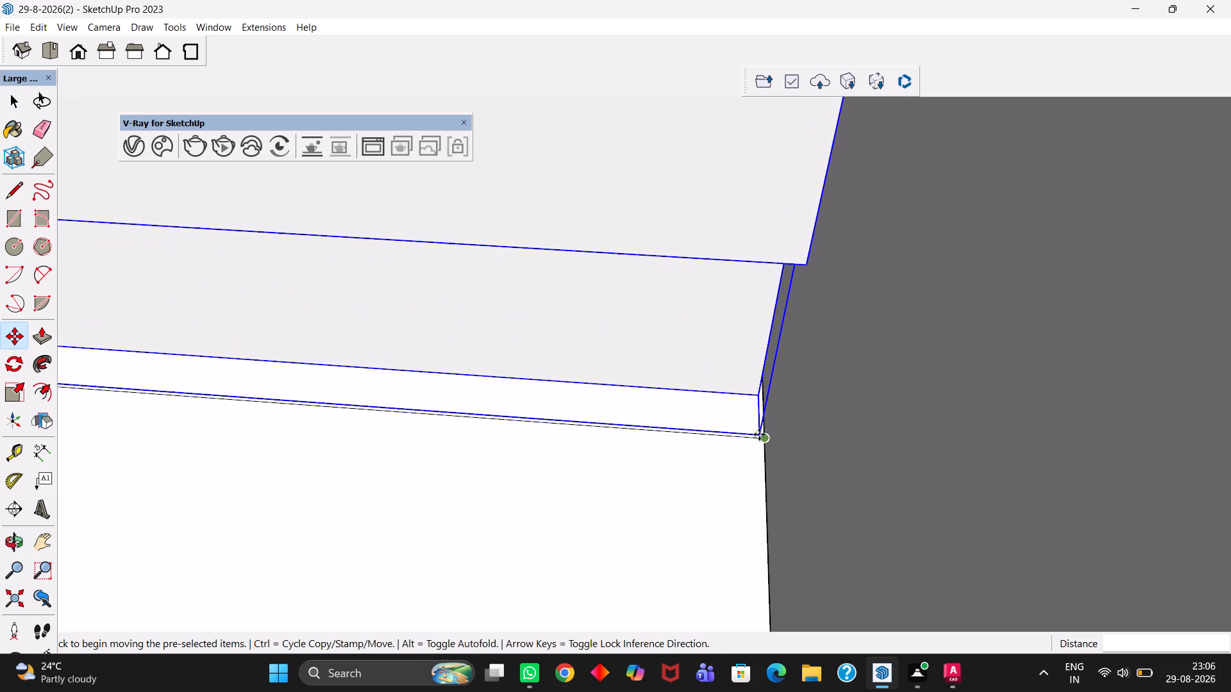
left_click(757, 435)
left_click(768, 438)
scroll(763, 436, "up", 4)
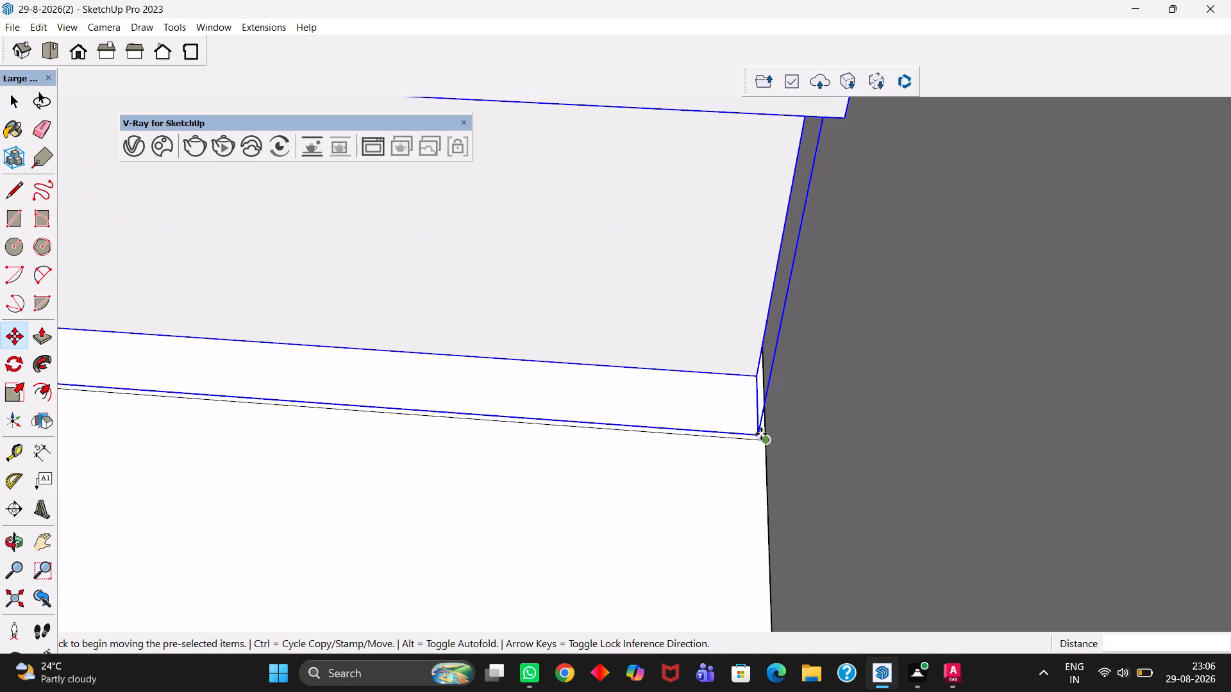
left_click(755, 436)
left_click(760, 439)
Examine the placed wardrobe's fit between the room walls and its position in the whole house.
scroll(759, 442, "down", 6)
key("h")
scroll(758, 445, "up", 1)
scroll(750, 454, "down", 20)
scroll(750, 454, "down", 8)
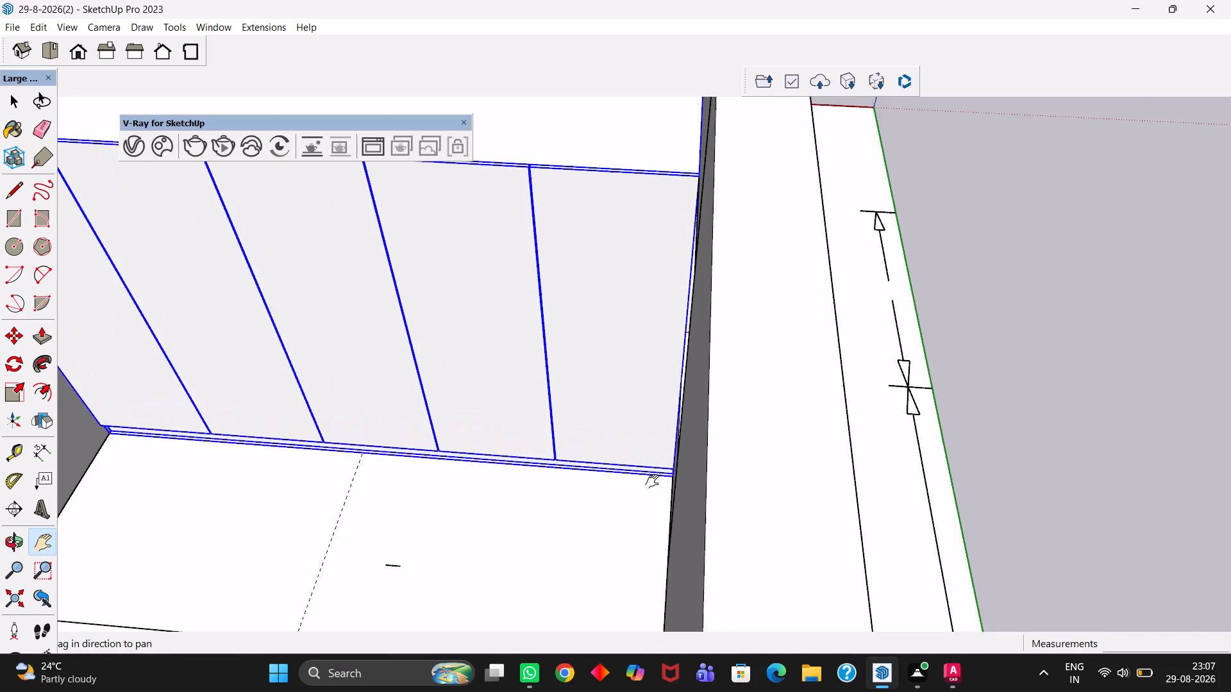
scroll(652, 481, "down", 6)
left_click_drag(542, 452, 721, 477)
middle_click_drag(676, 529, 629, 571)
scroll(531, 469, "down", 5)
scroll(530, 466, "up", 1)
middle_click_drag(533, 467, 539, 473)
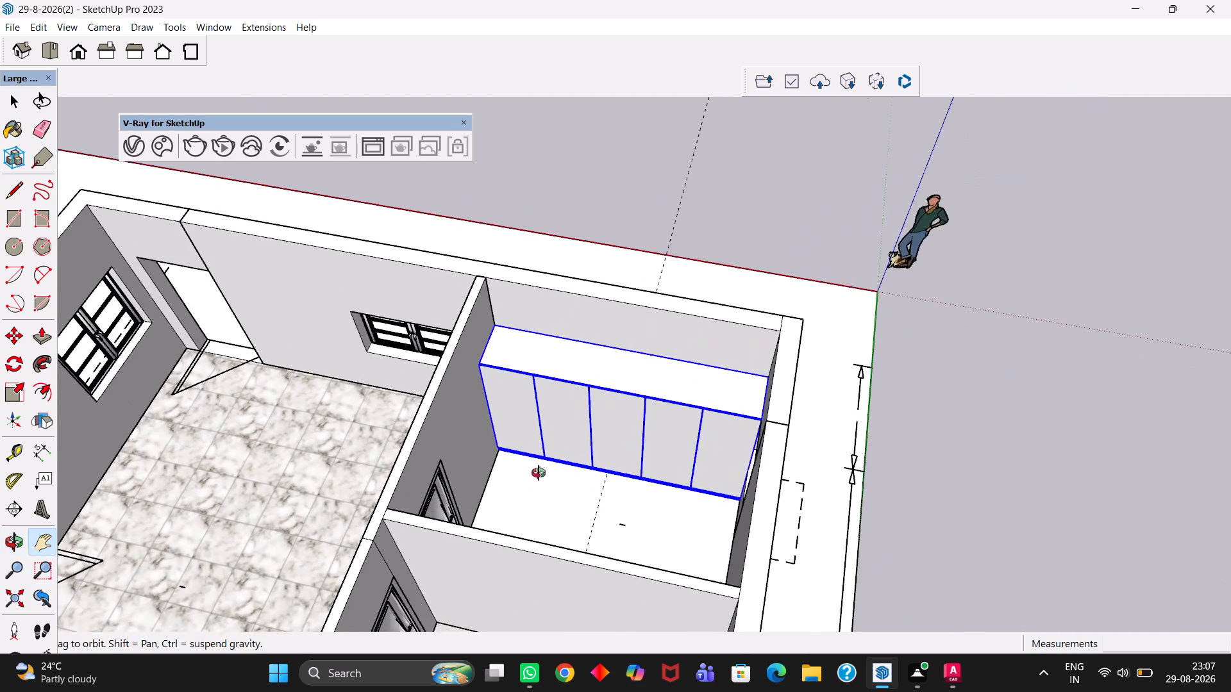
middle_click_drag(539, 473, 484, 526)
key("h")
scroll(481, 527, "up", 1)
scroll(511, 506, "down", 10)
middle_click_drag(724, 477, 528, 482)
scroll(703, 495, "up", 1)
scroll(529, 475, "up", 1)
middle_click_drag(680, 496, 741, 473)
scroll(744, 470, "down", 4)
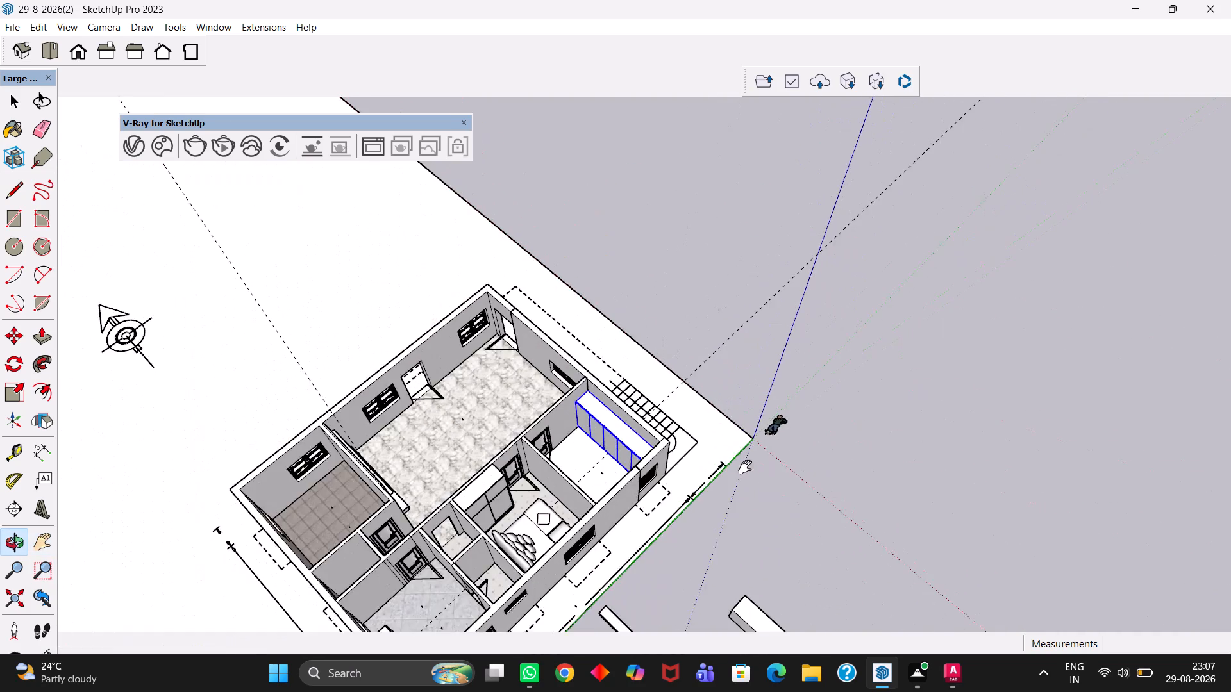
Divide the front top edge of the long loose box beside the house into 5 equal segments.
middle_click_drag(682, 463, 829, 459)
left_click_drag(846, 515, 677, 412)
scroll(662, 464, "up", 5)
middle_click_drag(680, 466, 757, 443)
scroll(757, 447, "up", 2)
key("space")
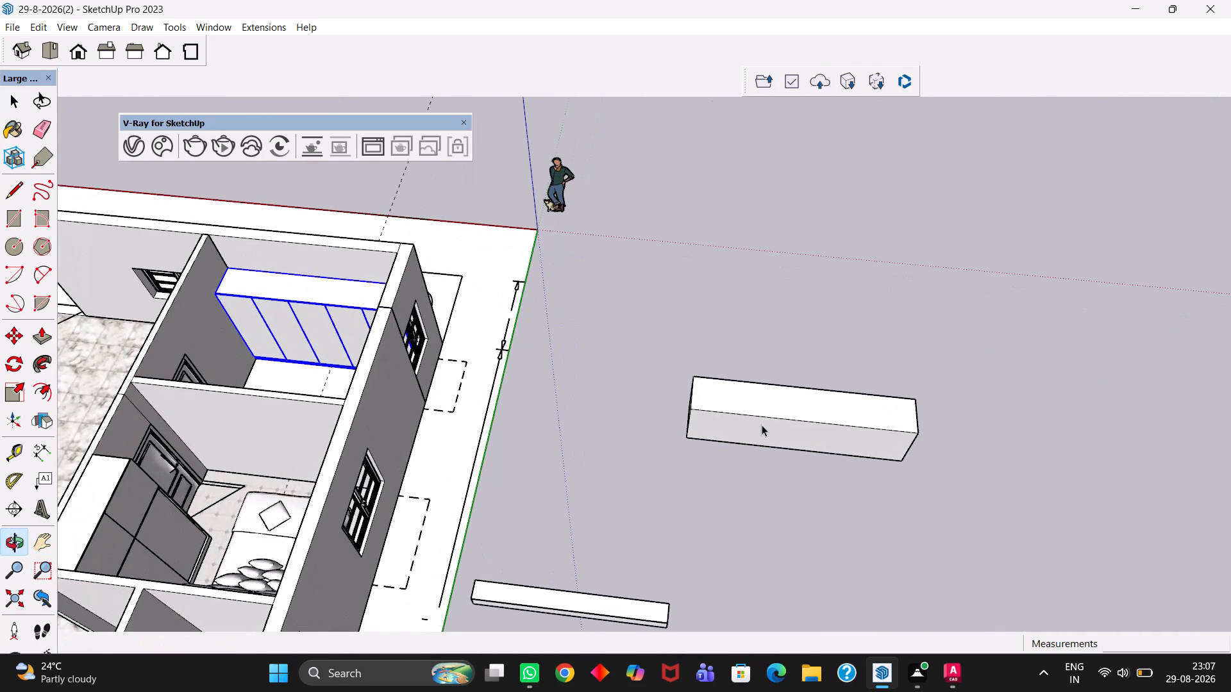
left_click(766, 431)
middle_click_drag(760, 431, 782, 431)
scroll(781, 431, "up", 3)
left_click(810, 404)
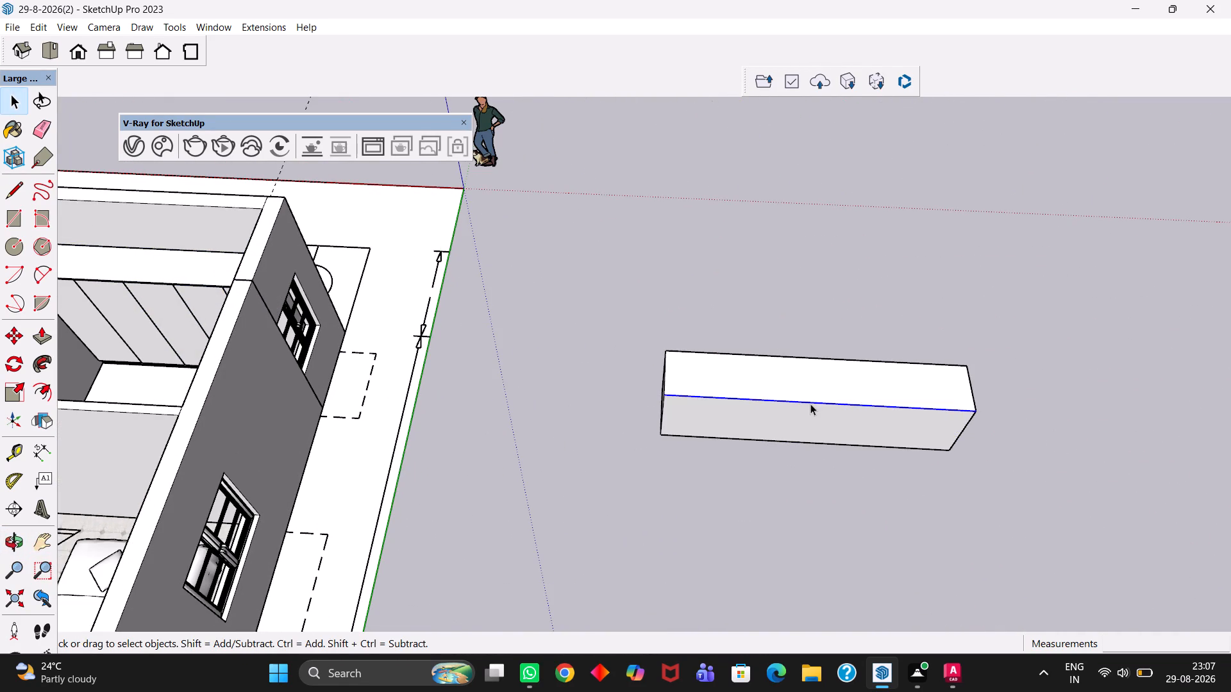
right_click(816, 400)
left_click(774, 400)
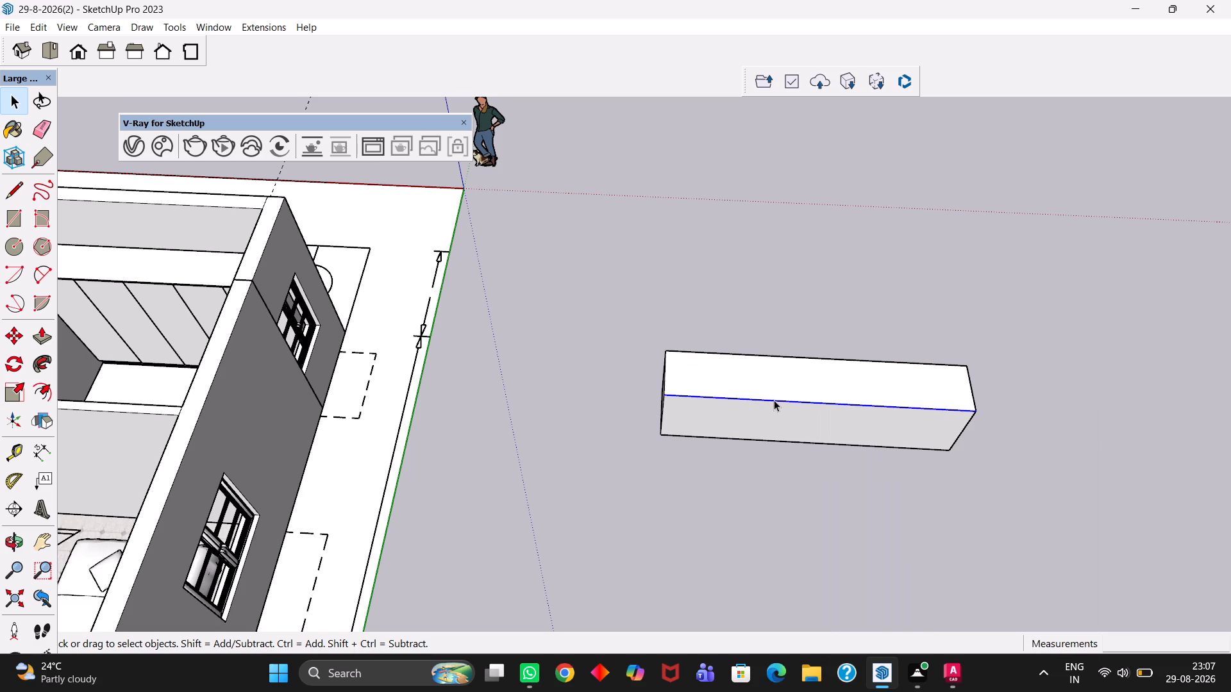
right_click(774, 400)
left_click(812, 496)
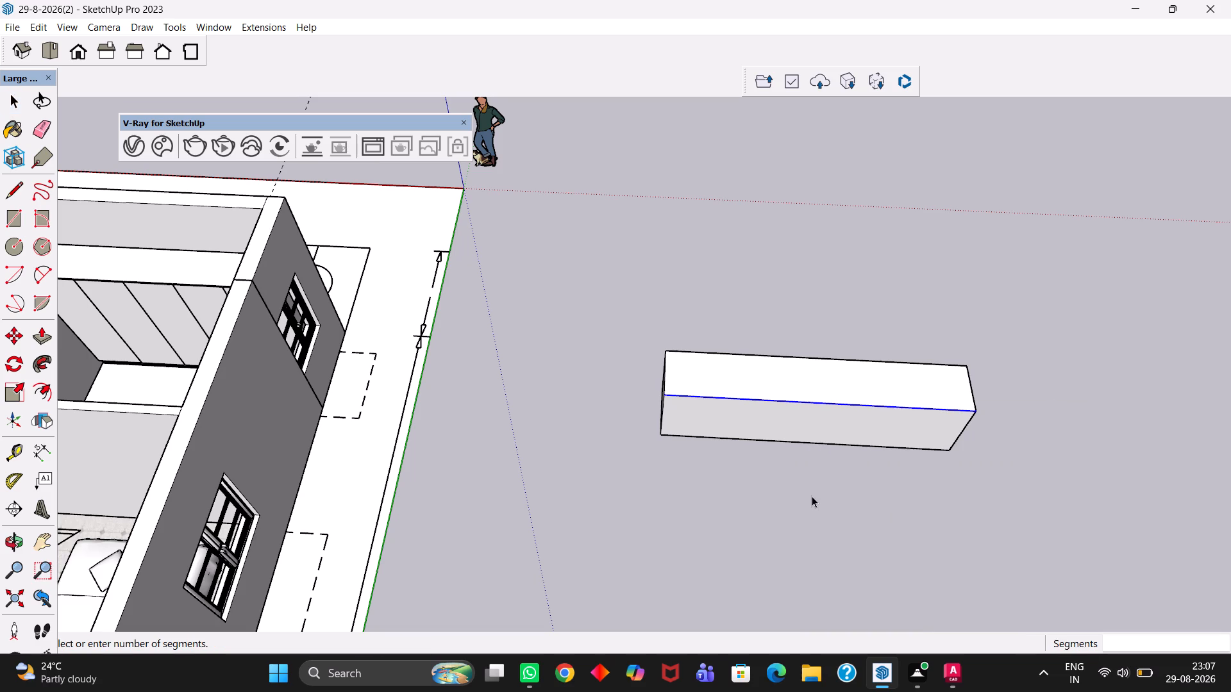
key("5")
key("Return")
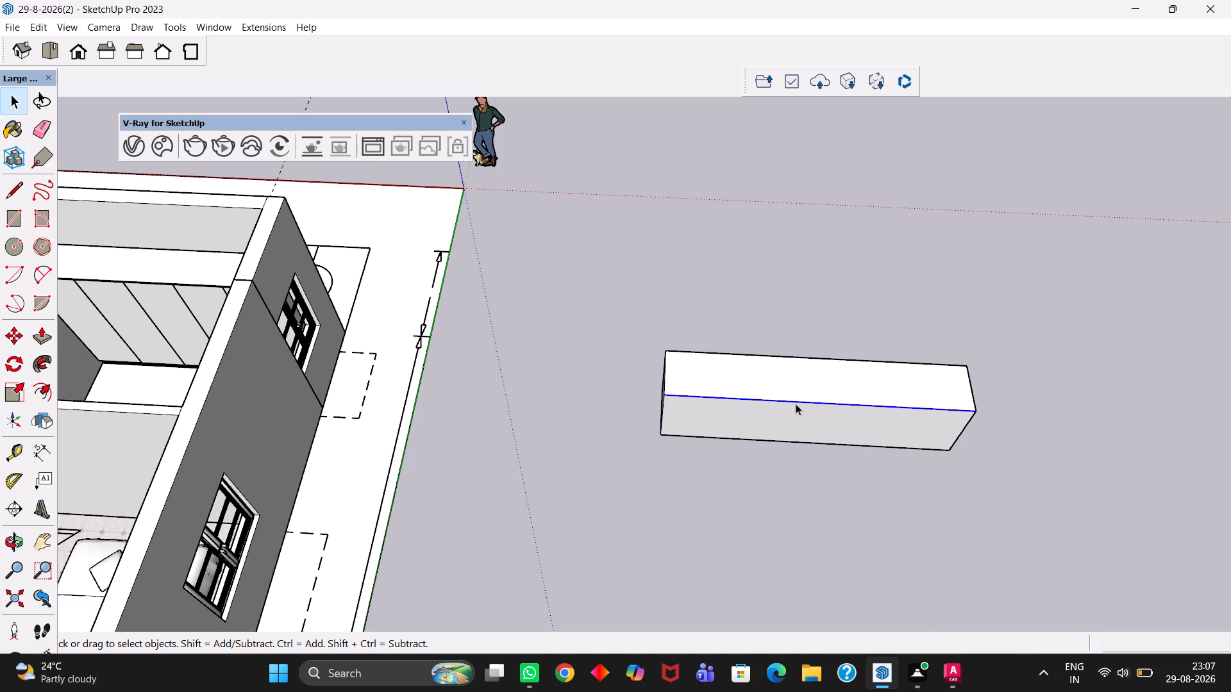
left_click(796, 402)
Place a guide parallel to the box front's short end edge through the first division point.
scroll(796, 402, "up", 6)
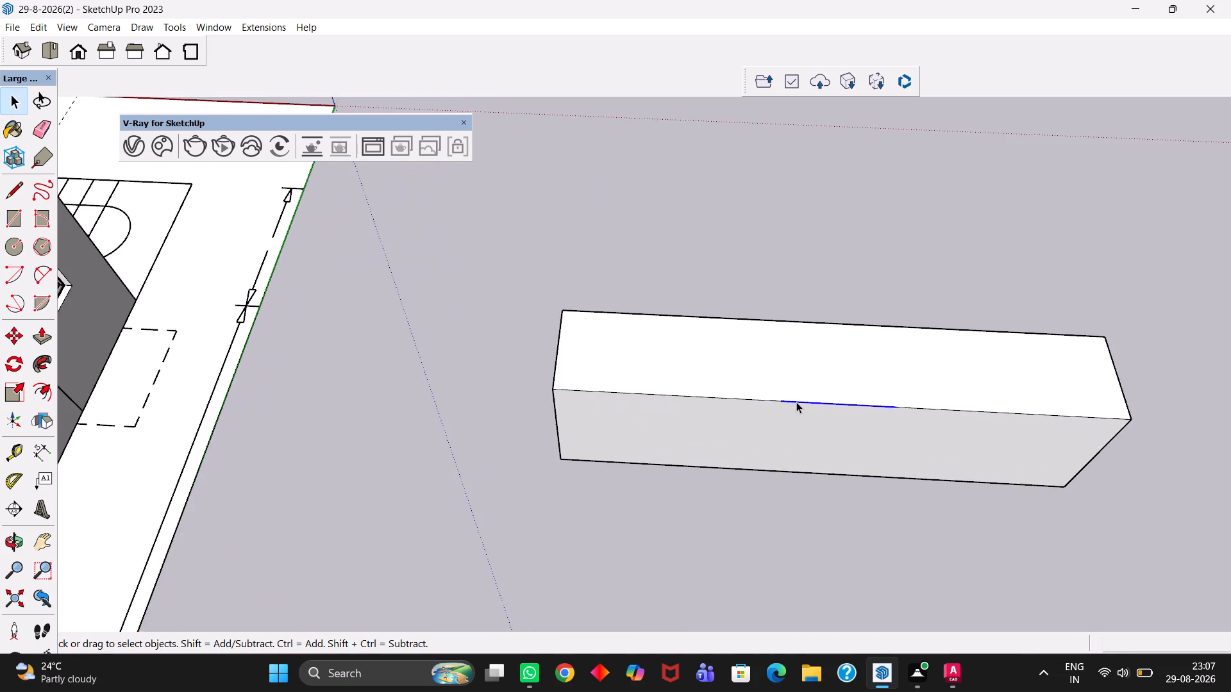
scroll(796, 402, "up", 2)
key("t")
left_click(509, 440)
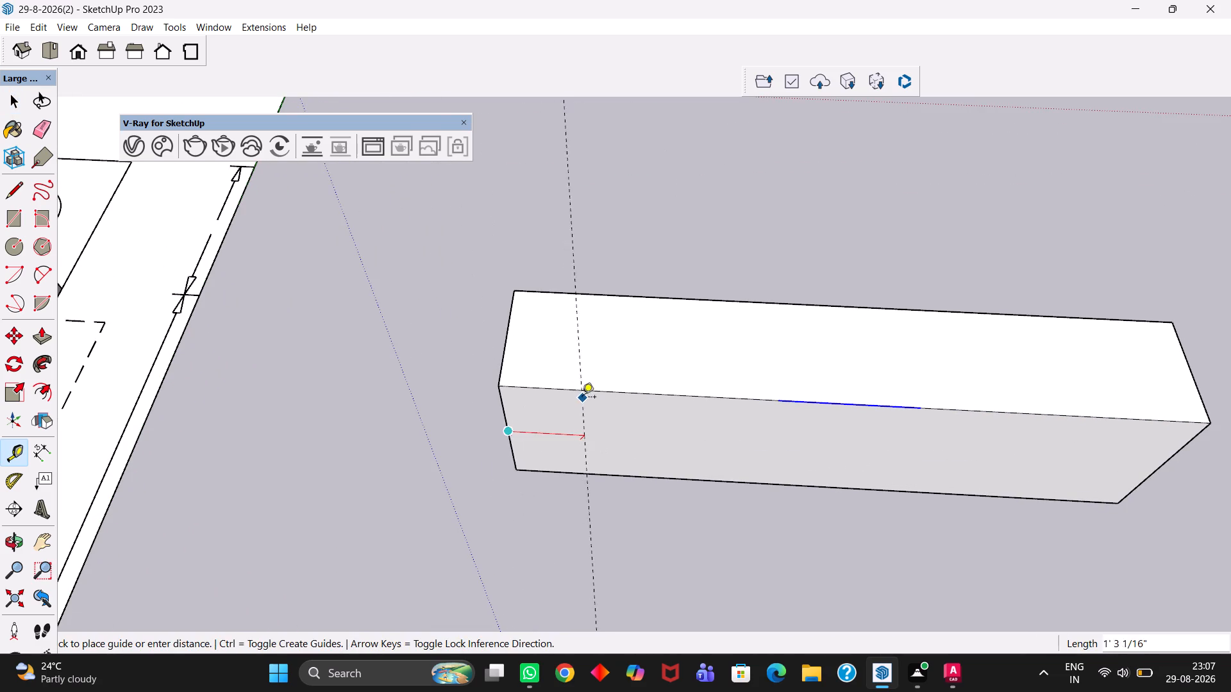
key("space")
left_click(578, 390)
key("t")
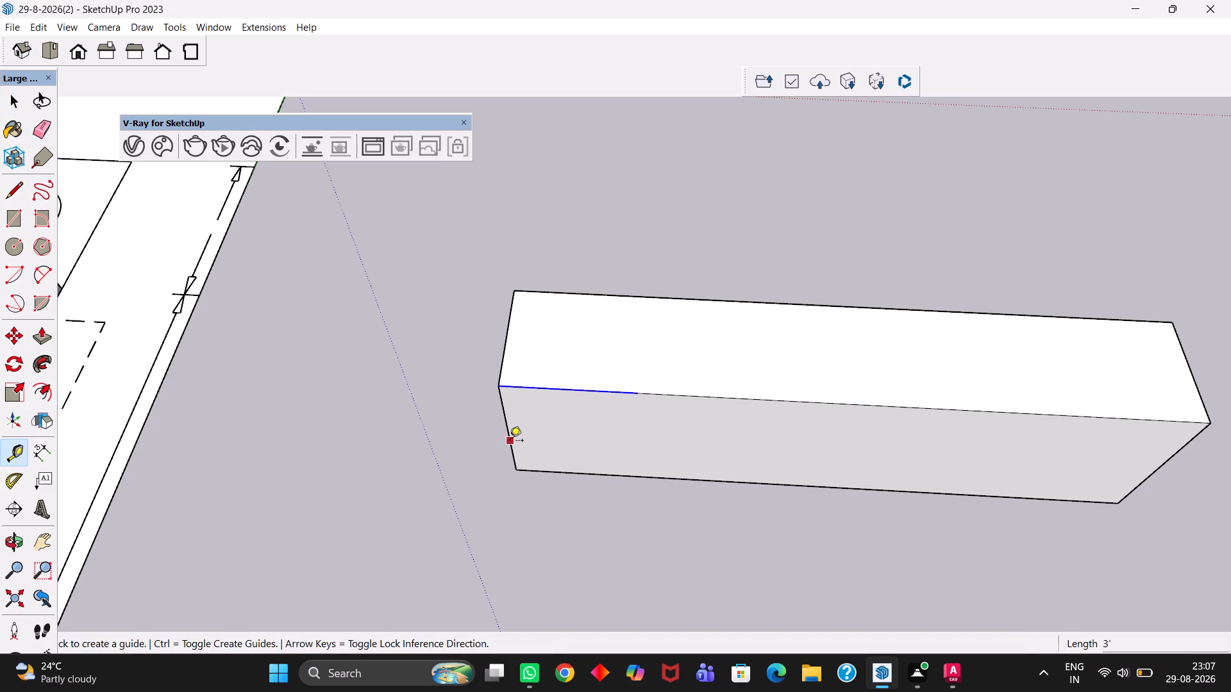
left_click(510, 441)
left_click(639, 395)
Draw a line along the guide from the first division point to the front face's bottom edge.
scroll(639, 395, "up", 1)
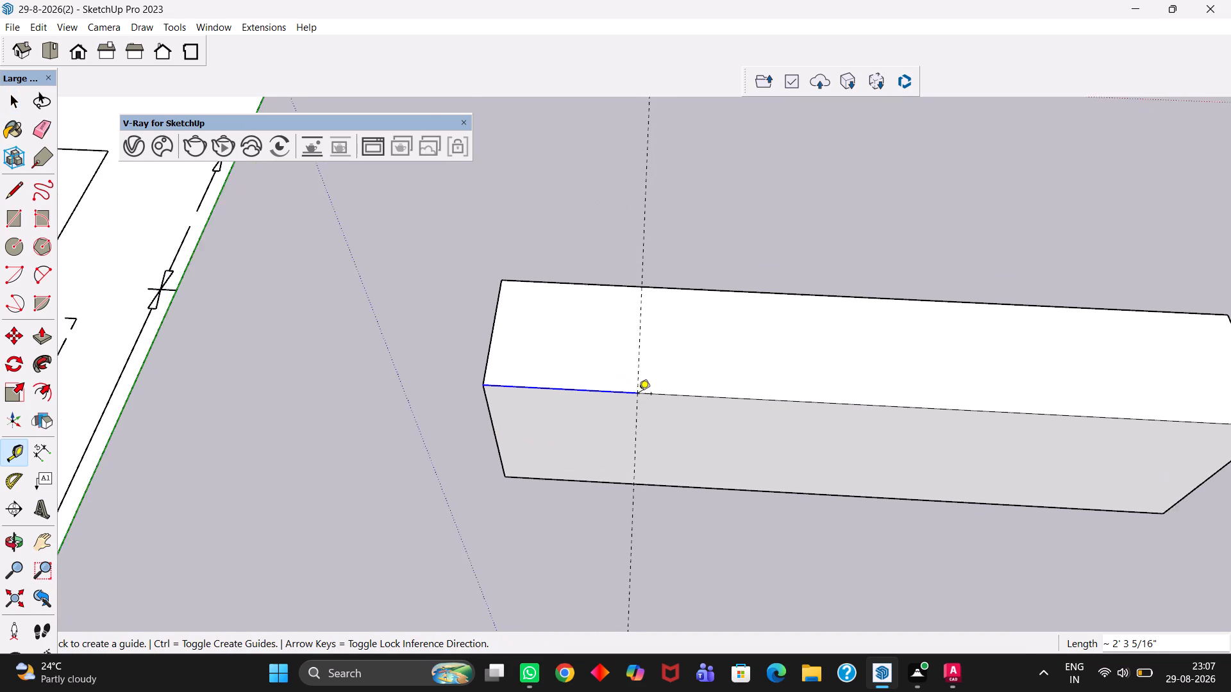
scroll(639, 395, "up", 2)
key("l")
left_click(634, 393)
left_click(635, 498)
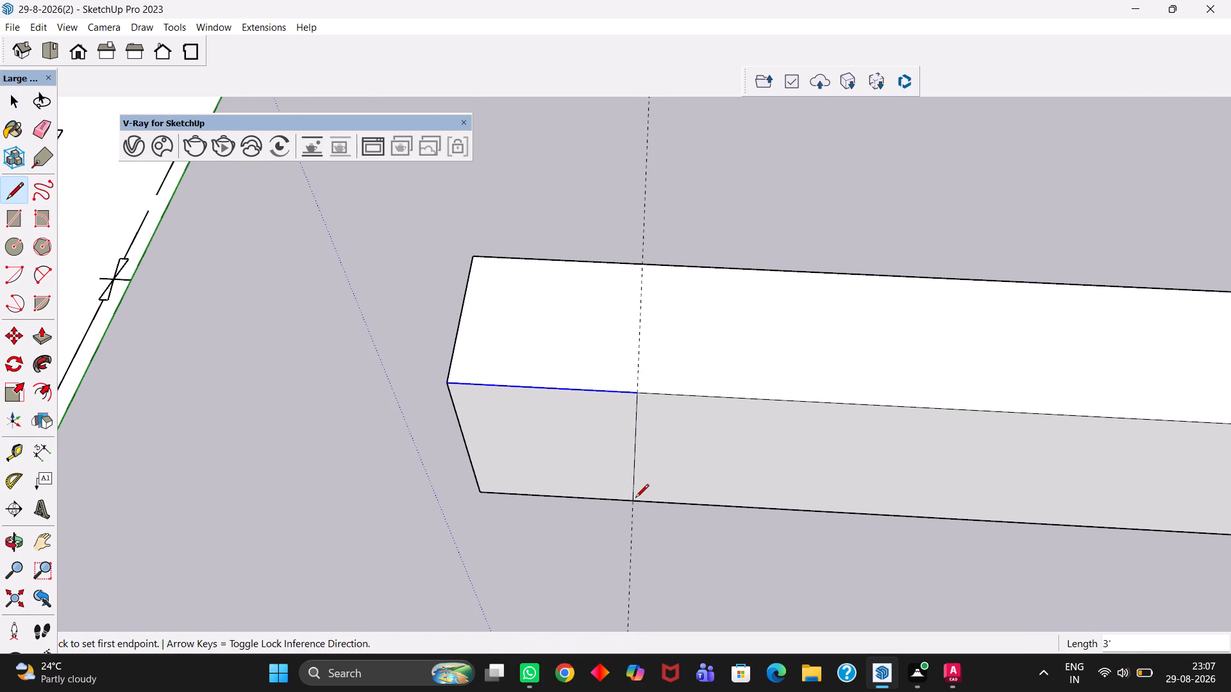
scroll(628, 495, "down", 5)
Copy the split-off end section of the front face onto the open area in front of the box.
key("h")
left_click(593, 477)
key("space")
scroll(593, 477, "down", 4)
left_click(590, 469)
scroll(590, 469, "down", 4)
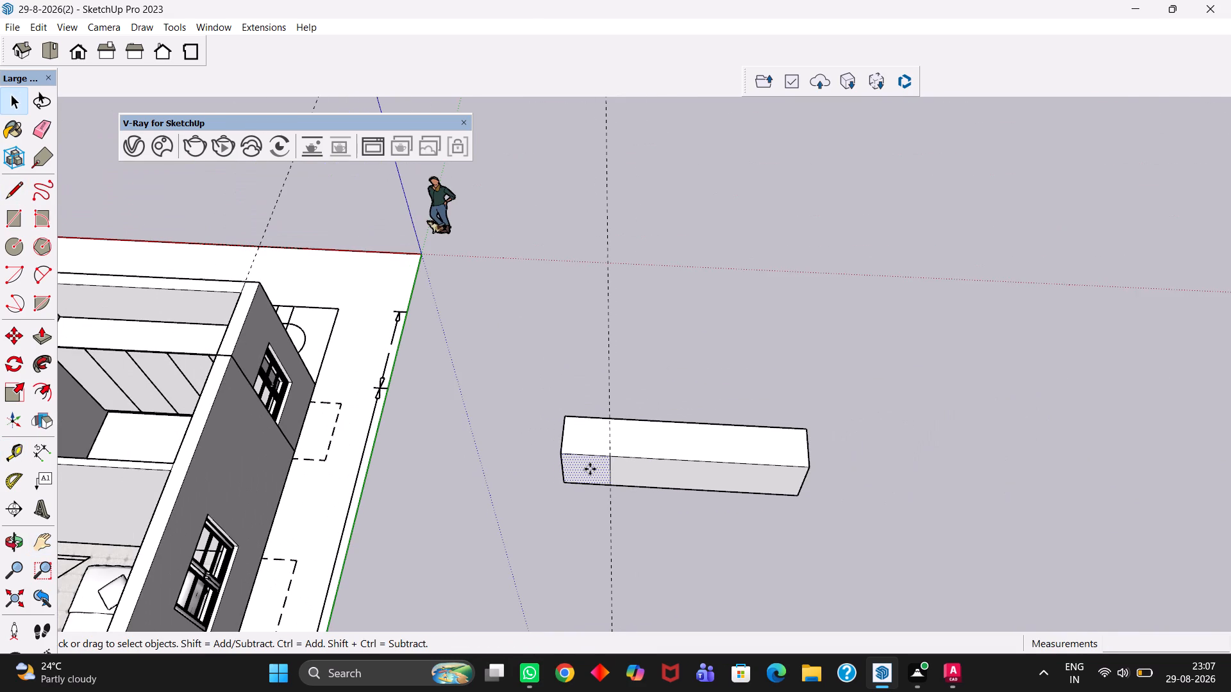
key("m")
left_click(590, 469)
left_click(553, 526)
Extrude the copied face 18 mm into a shutter panel and make the whole panel a group.
scroll(553, 520, "up", 2)
key("p")
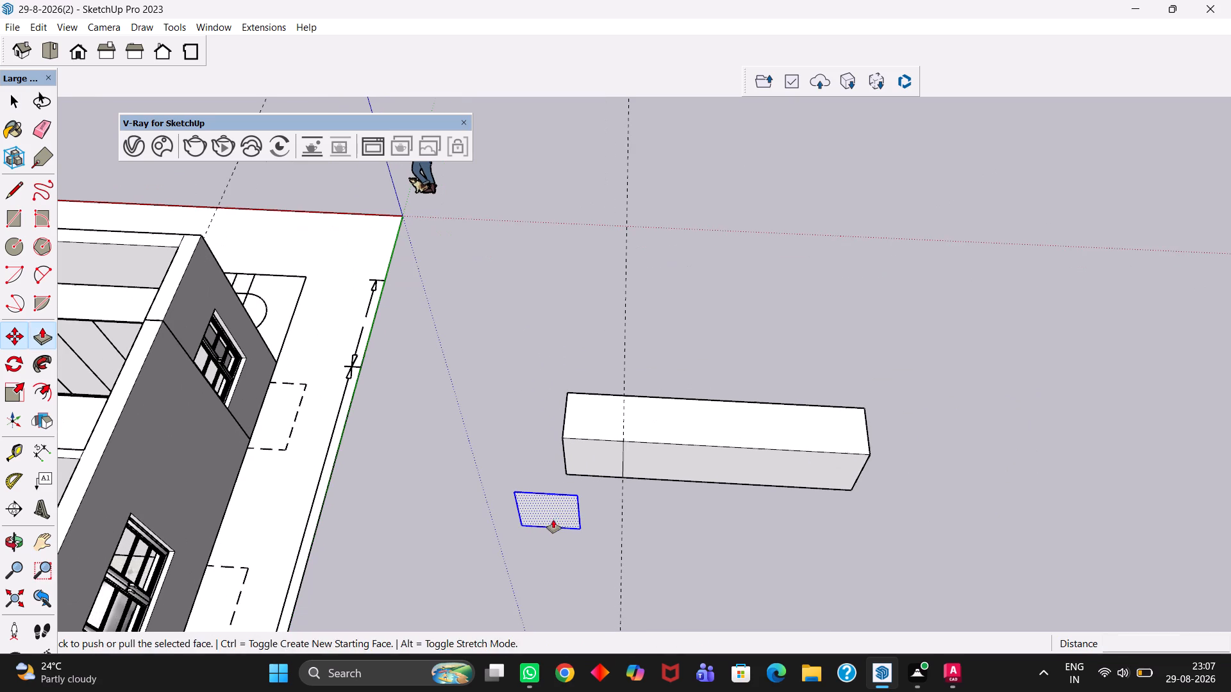
left_click(553, 517)
type("18mm")
key("Return")
key("space")
scroll(553, 526, "up", 6)
triple_click(553, 517)
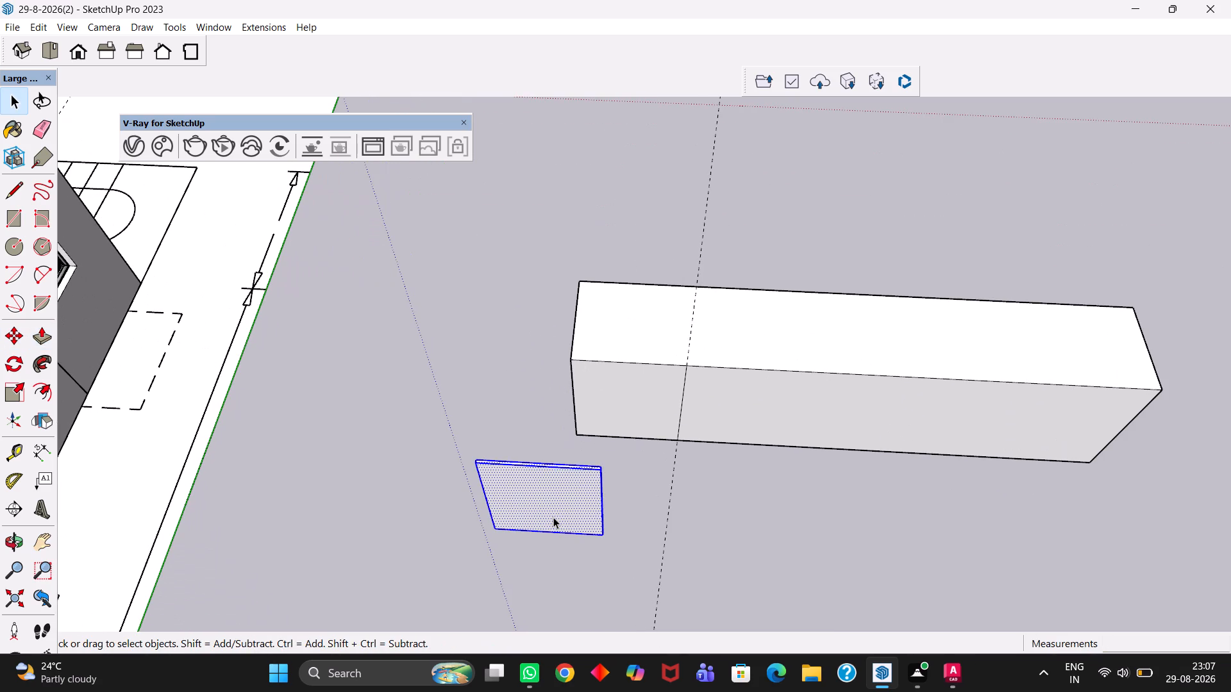
right_click(553, 515)
left_click(608, 354)
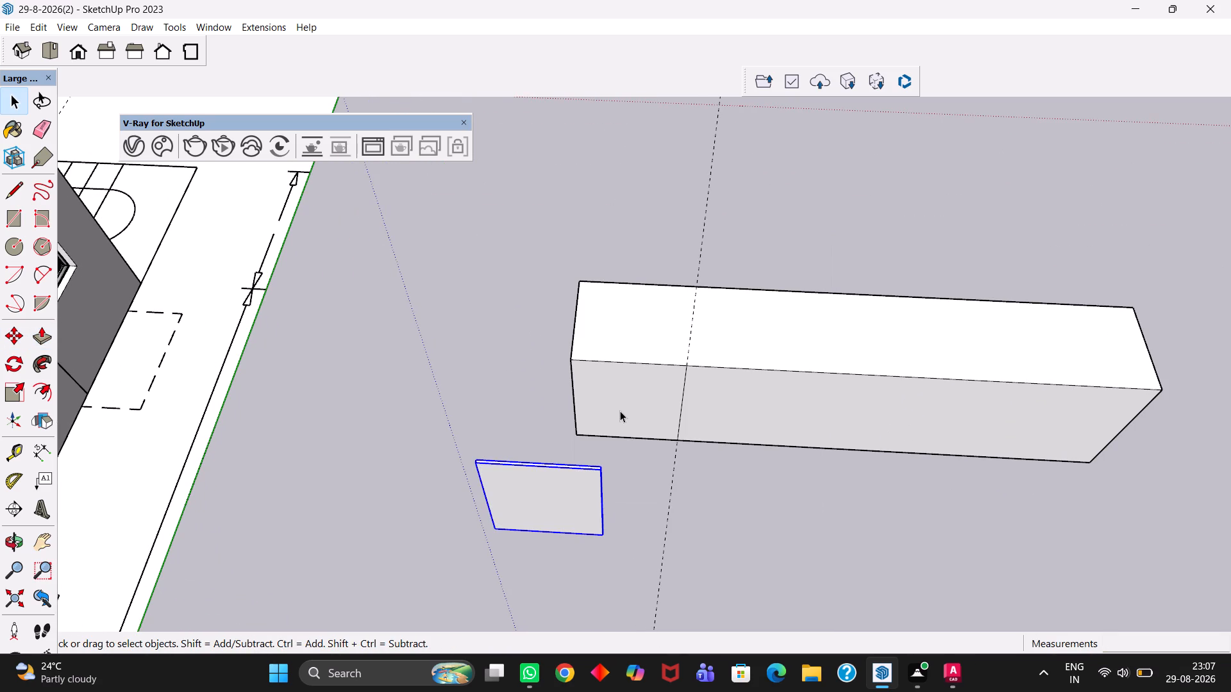
Push the front face's end section back 18 mm and bring the remaining front section flush with it.
left_click(620, 411)
key("p")
left_click(624, 413)
type("18mm")
key("Return")
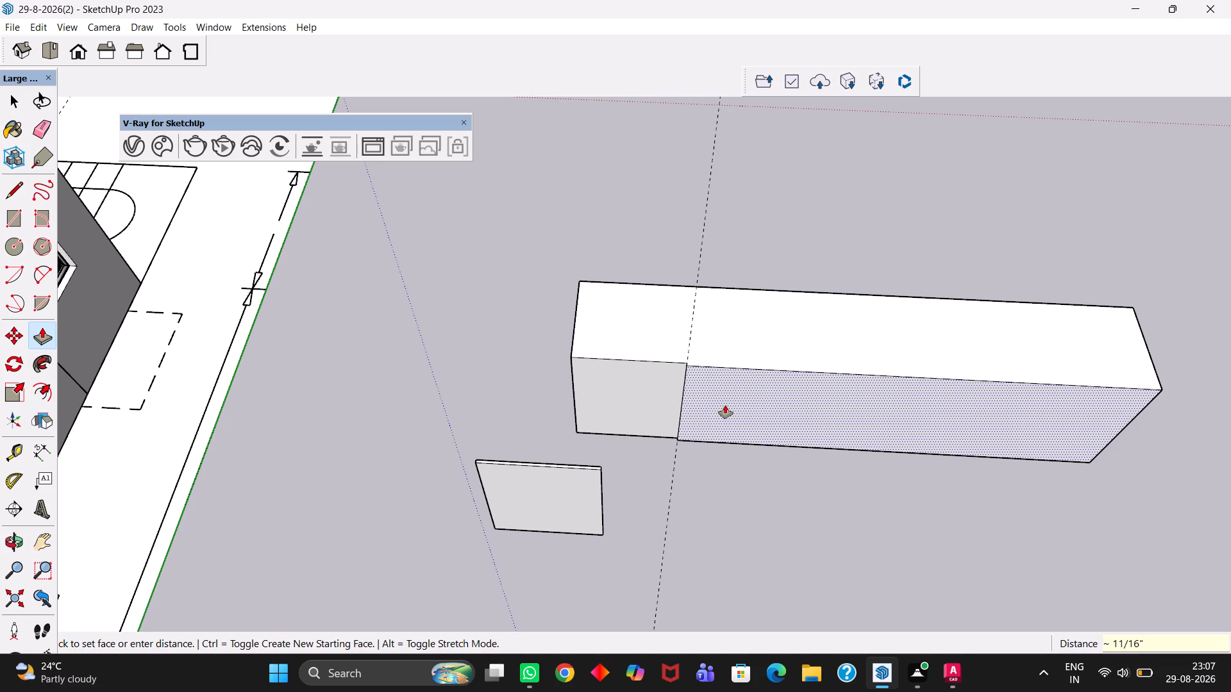
left_click(725, 405)
left_click(655, 379)
Select all of the long box's connected geometry and make it a group.
key("space")
left_click(538, 506)
scroll(538, 502, "up", 2)
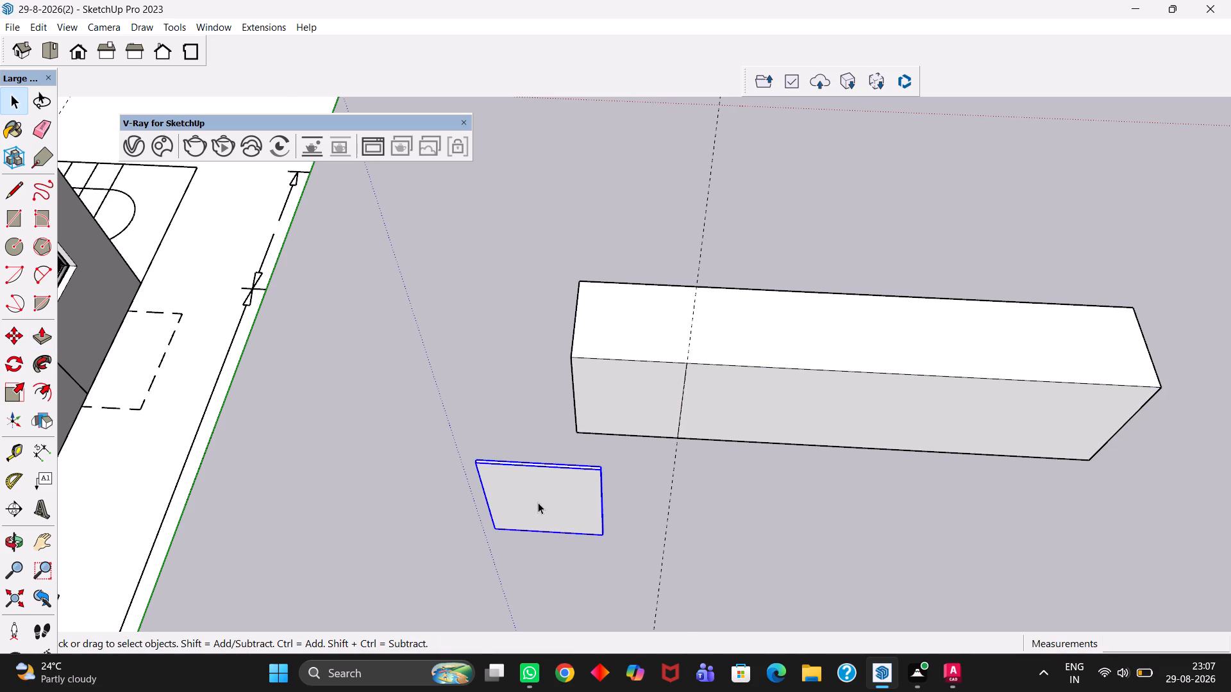
scroll(538, 502, "up", 2)
key("m")
key("space")
triple_click(637, 365)
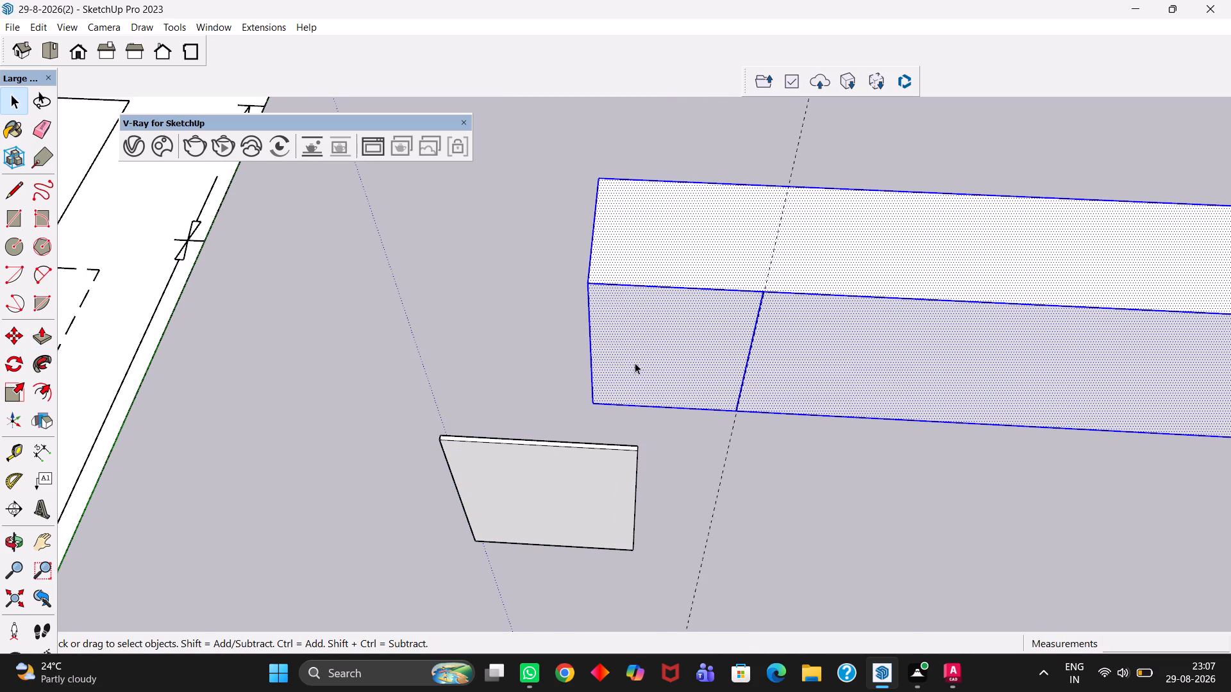
right_click(632, 362)
left_click(683, 486)
Inside the shutter panel's group, push its narrow side face inward 4 mm and leave the group.
scroll(596, 486, "up", 2)
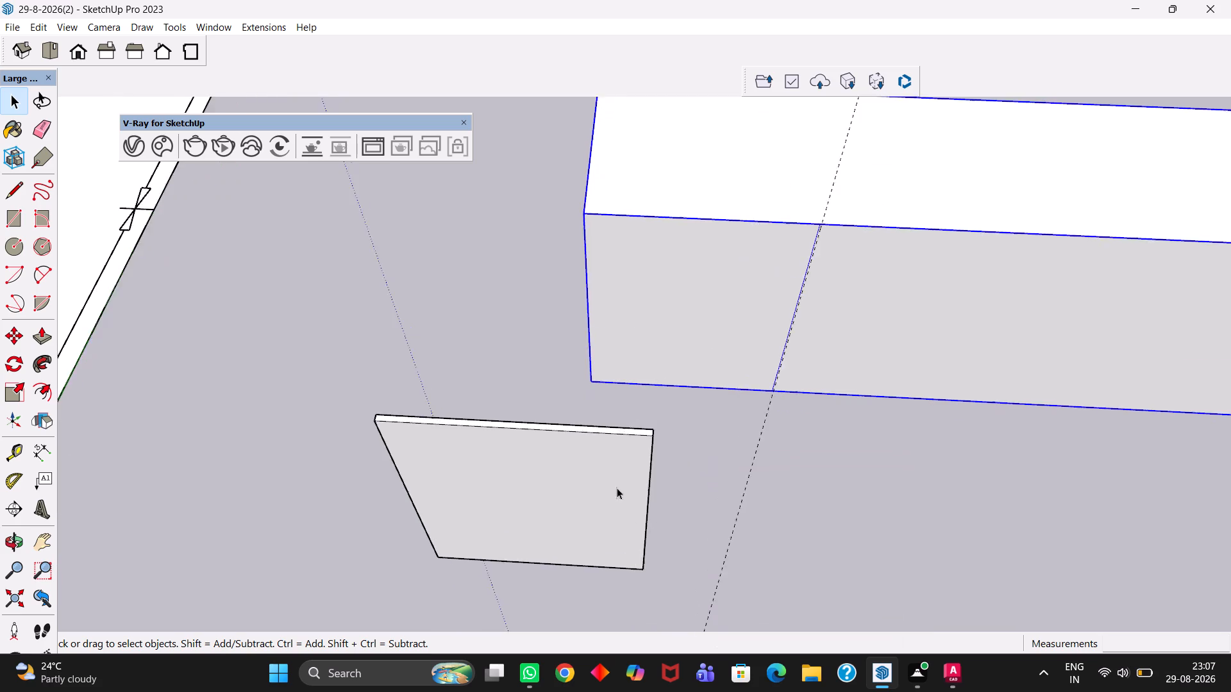
scroll(617, 488, "up", 4)
middle_click_drag(649, 502, 529, 496)
scroll(606, 511, "up", 3)
key("space")
middle_click_drag(612, 514, 565, 520)
scroll(565, 520, "up", 1)
key("space")
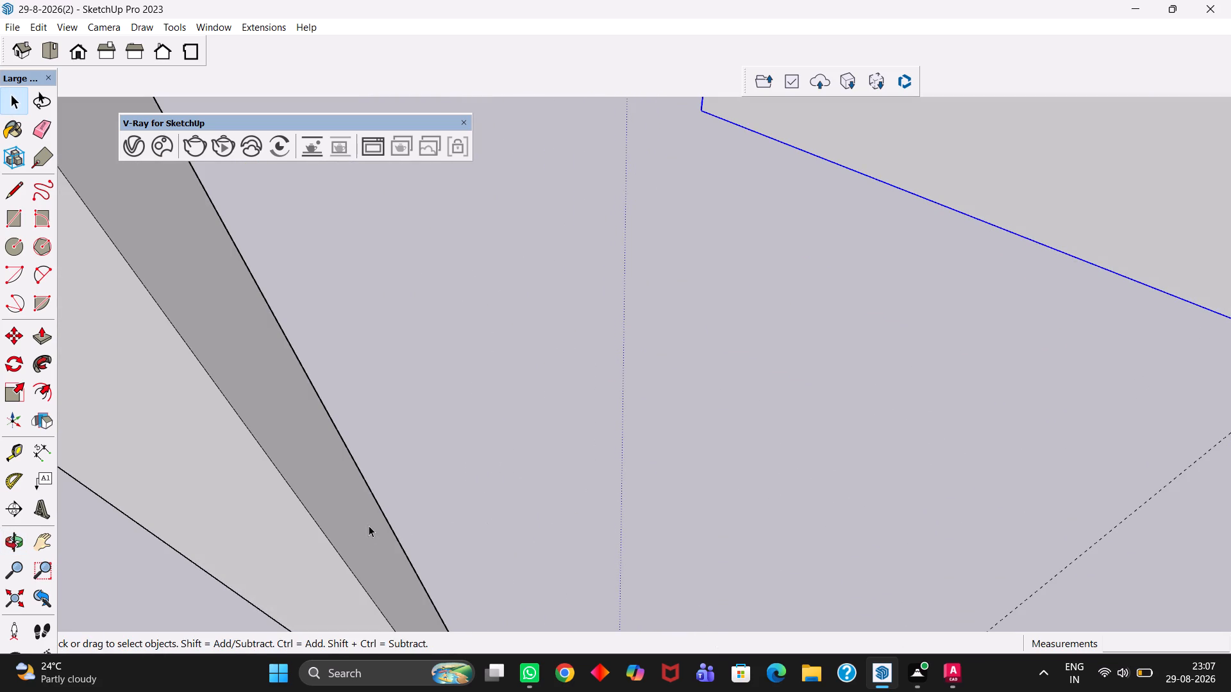
left_click(369, 525)
double_click(368, 526)
left_click(365, 519)
key("p")
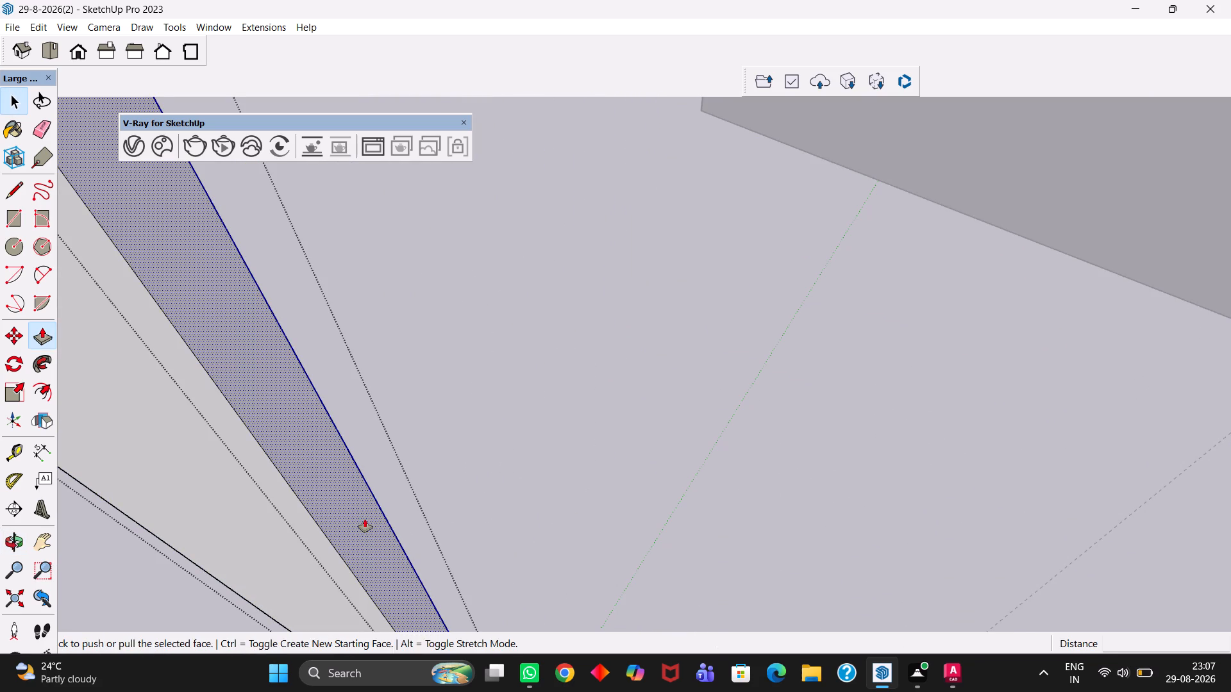
left_click(365, 519)
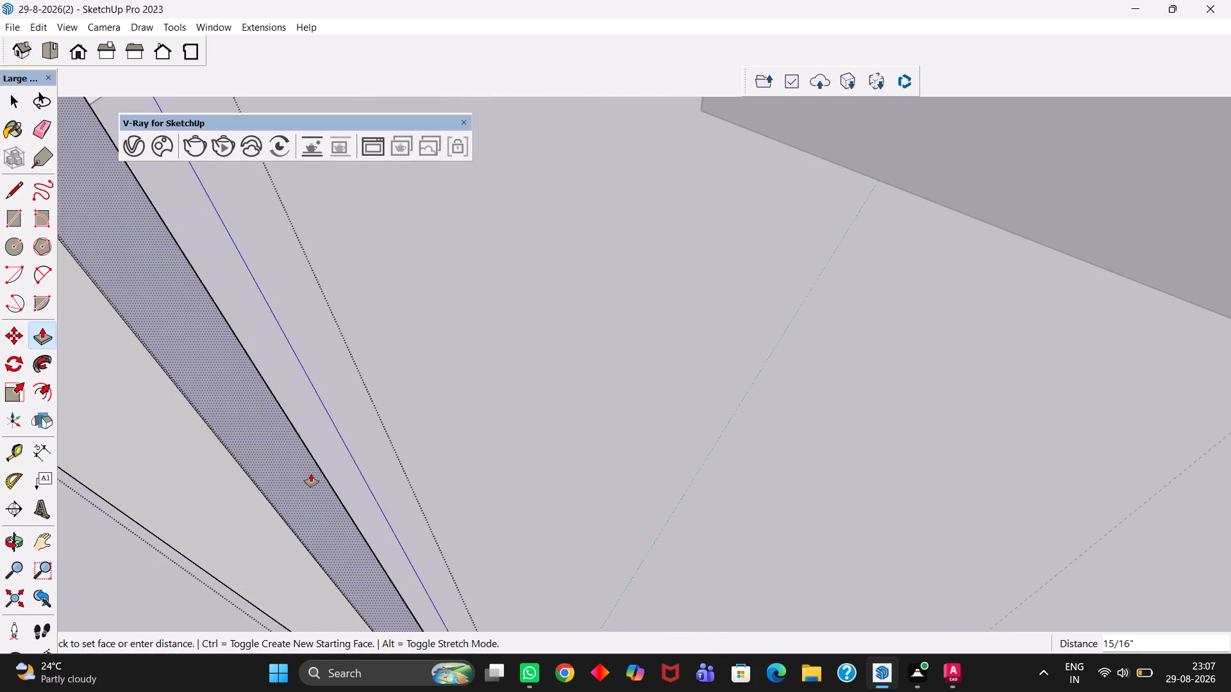
type("4mm")
key("Return")
key("h")
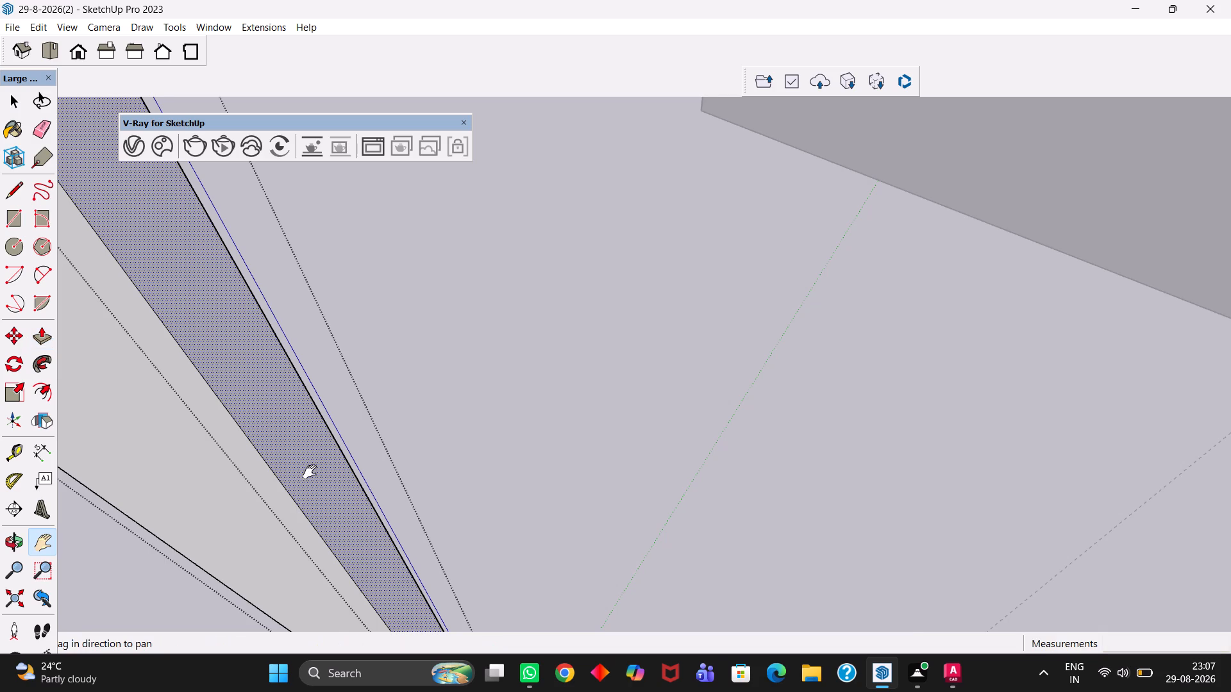
scroll(310, 472, "down", 20)
scroll(310, 472, "down", 3)
scroll(224, 483, "up", 1)
middle_click_drag(222, 483, 336, 479)
scroll(336, 479, "down", 8)
scroll(281, 501, "up", 1)
middle_click_drag(274, 502, 360, 488)
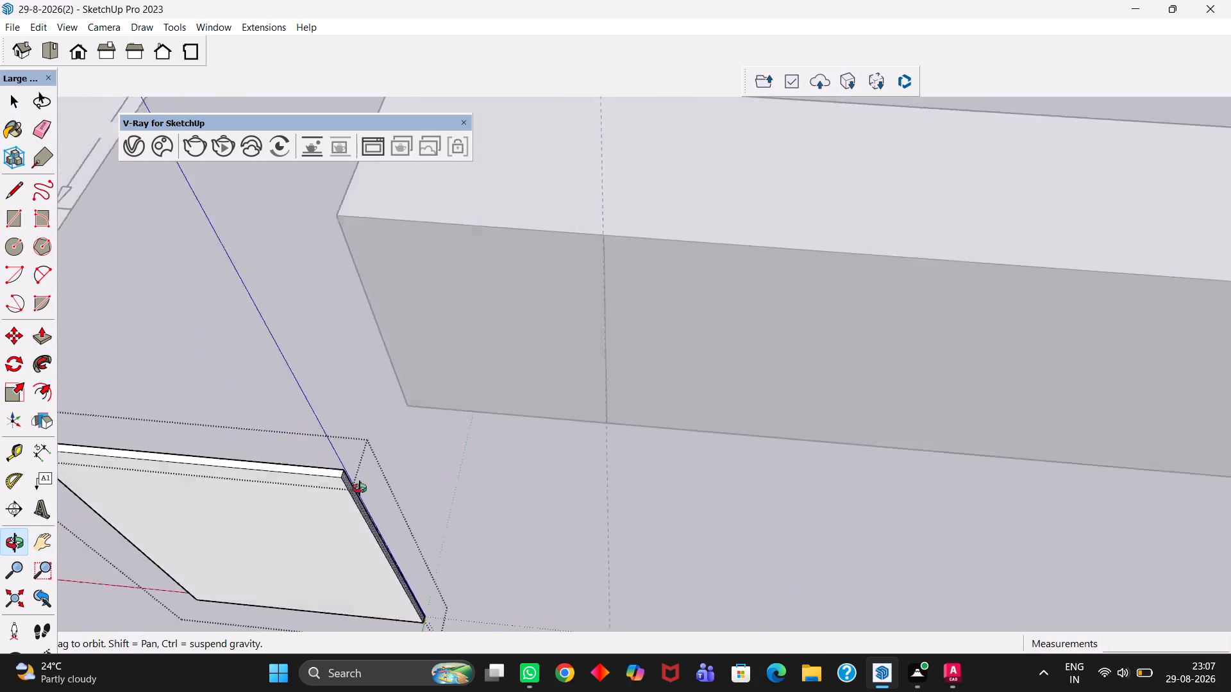
middle_click_drag(360, 488, 365, 487)
left_click_drag(317, 496, 482, 452)
scroll(532, 440, "down", 10)
middle_click_drag(503, 458, 486, 487)
key("space")
left_click(602, 482)
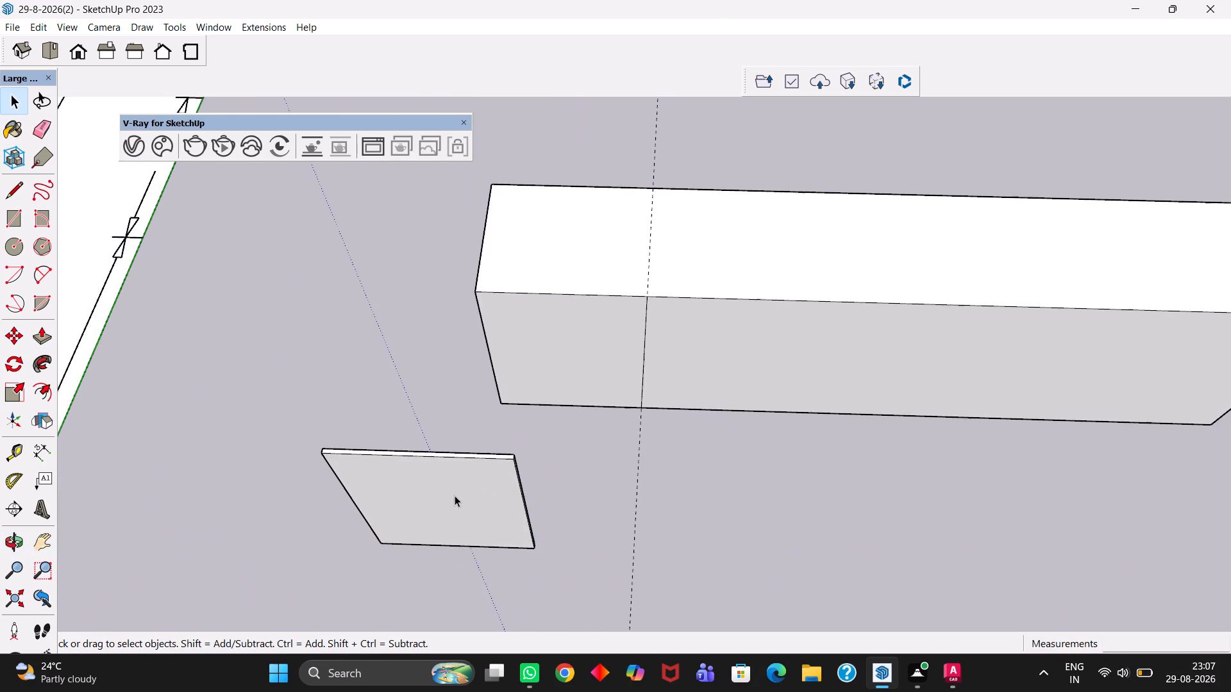
Move the shutter panel by its back top corner onto the front top corner of the box's guide-side end.
left_click(450, 497)
middle_click_drag(436, 484, 436, 491)
scroll(436, 491, "up", 2)
key("m")
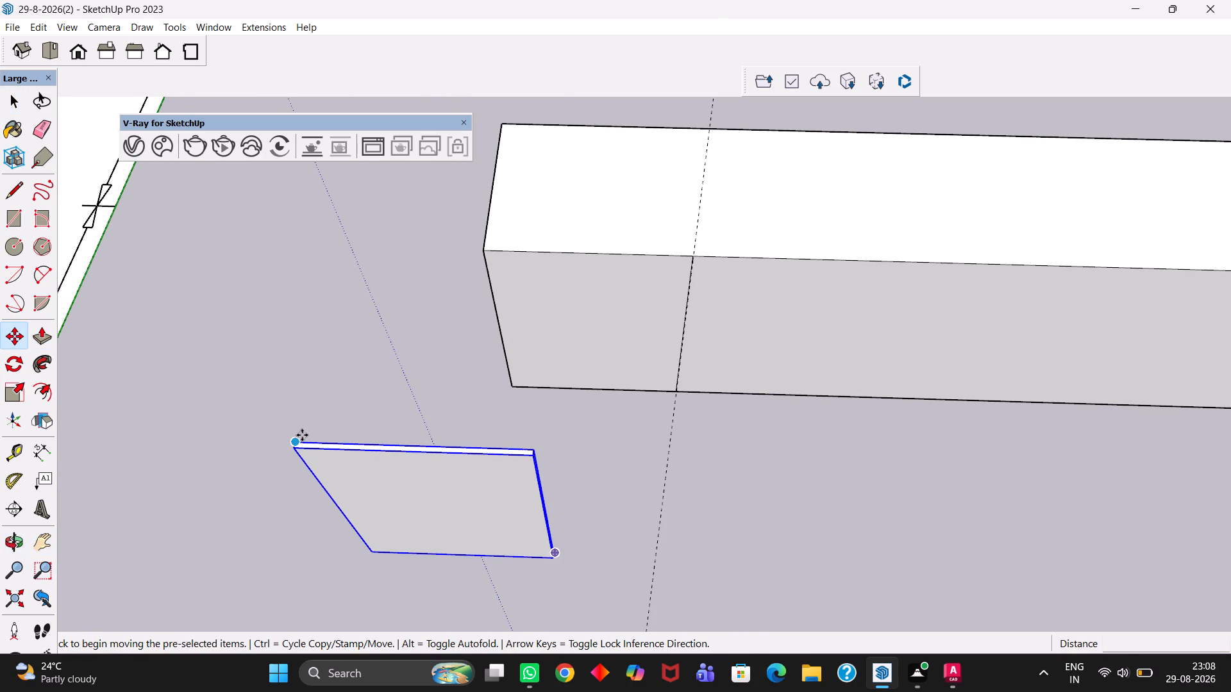
left_click(302, 435)
left_click(490, 250)
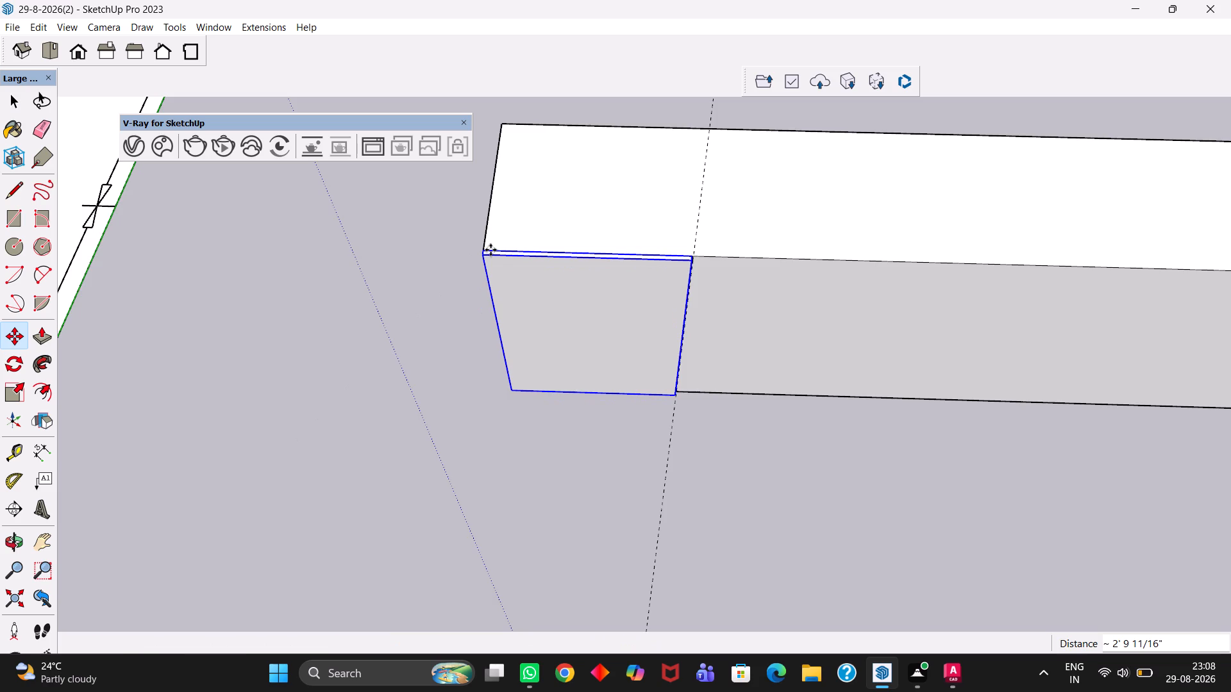
scroll(482, 251, "up", 14)
scroll(360, 313, "up", 1)
scroll(360, 313, "down", 10)
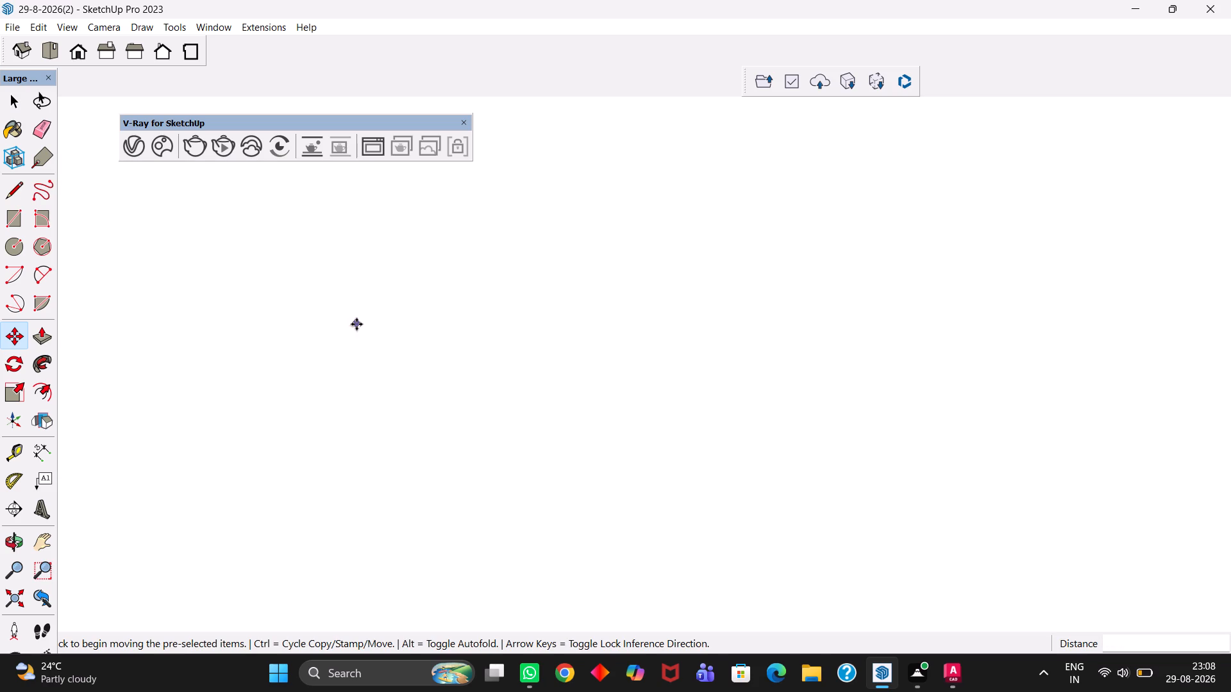
scroll(356, 324, "down", 20)
scroll(356, 324, "down", 13)
Copy the shutter to the opposite end of the box front and divide the spacing by 4 for five shutters.
key("h")
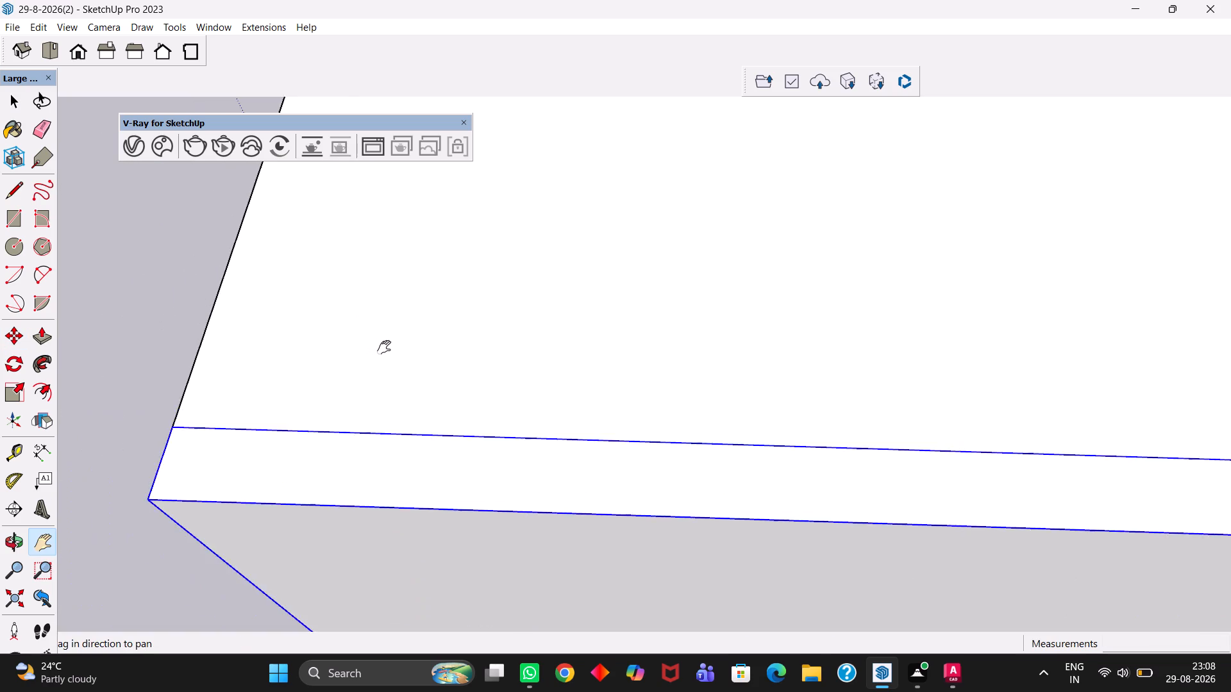
scroll(384, 347, "down", 20)
scroll(384, 347, "down", 7)
scroll(510, 393, "up", 2)
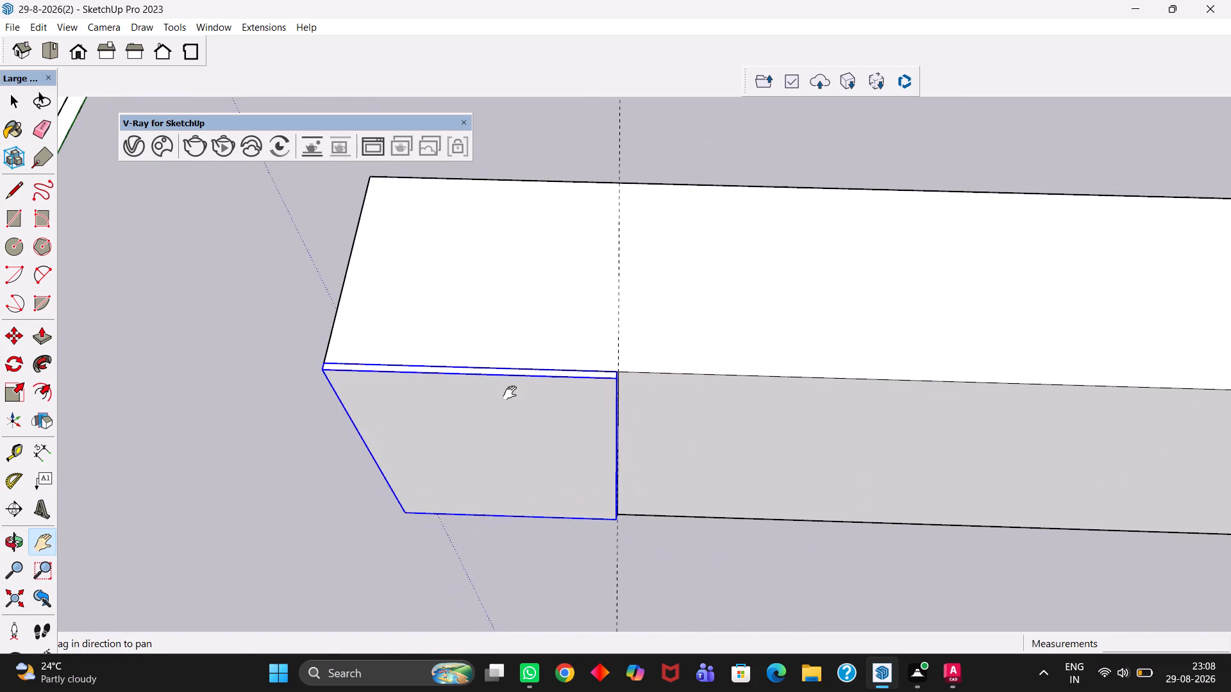
scroll(510, 393, "up", 5)
key("m")
left_click(687, 359)
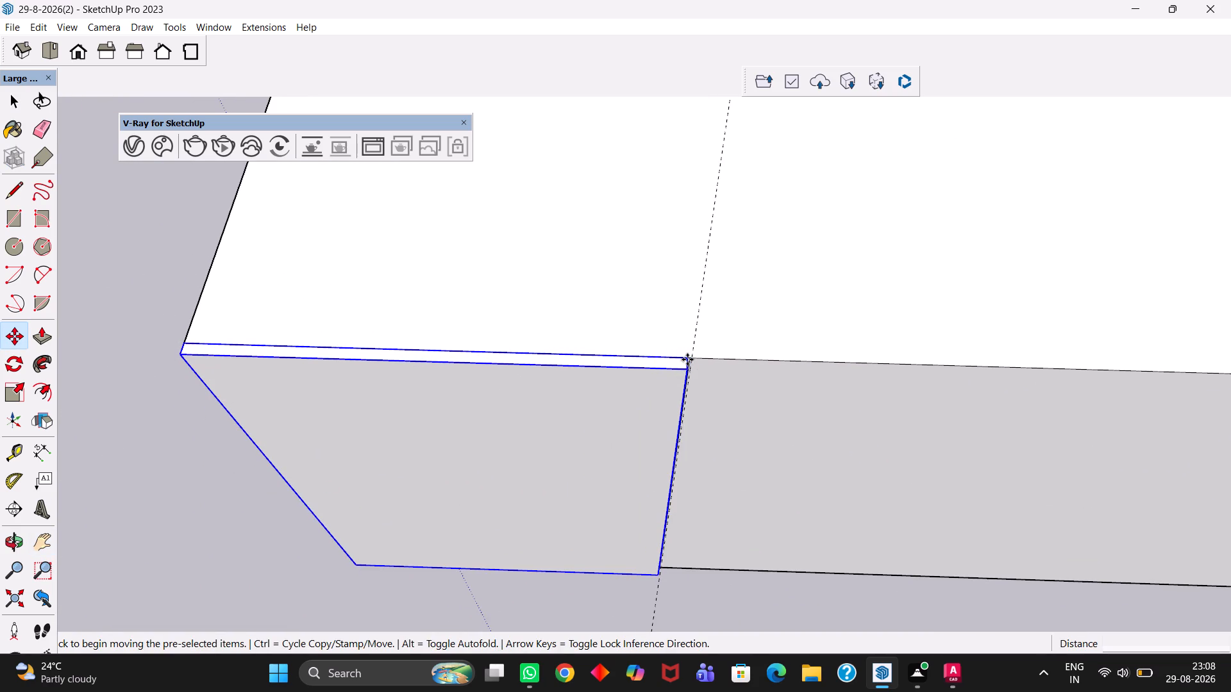
key("h")
scroll(781, 367, "down", 6)
left_click_drag(917, 365, 515, 383)
left_click_drag(917, 380, 505, 386)
left_click_drag(939, 381, 692, 386)
key("Escape")
left_click(828, 426)
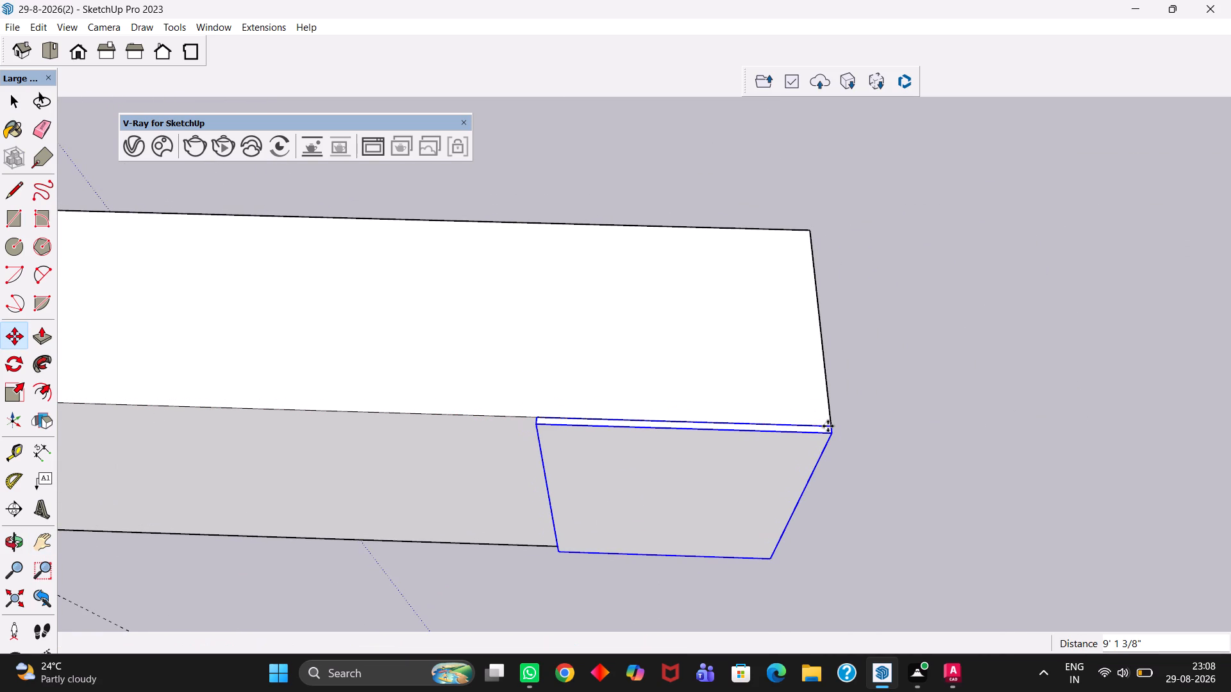
key("slash")
key("4")
key("Return")
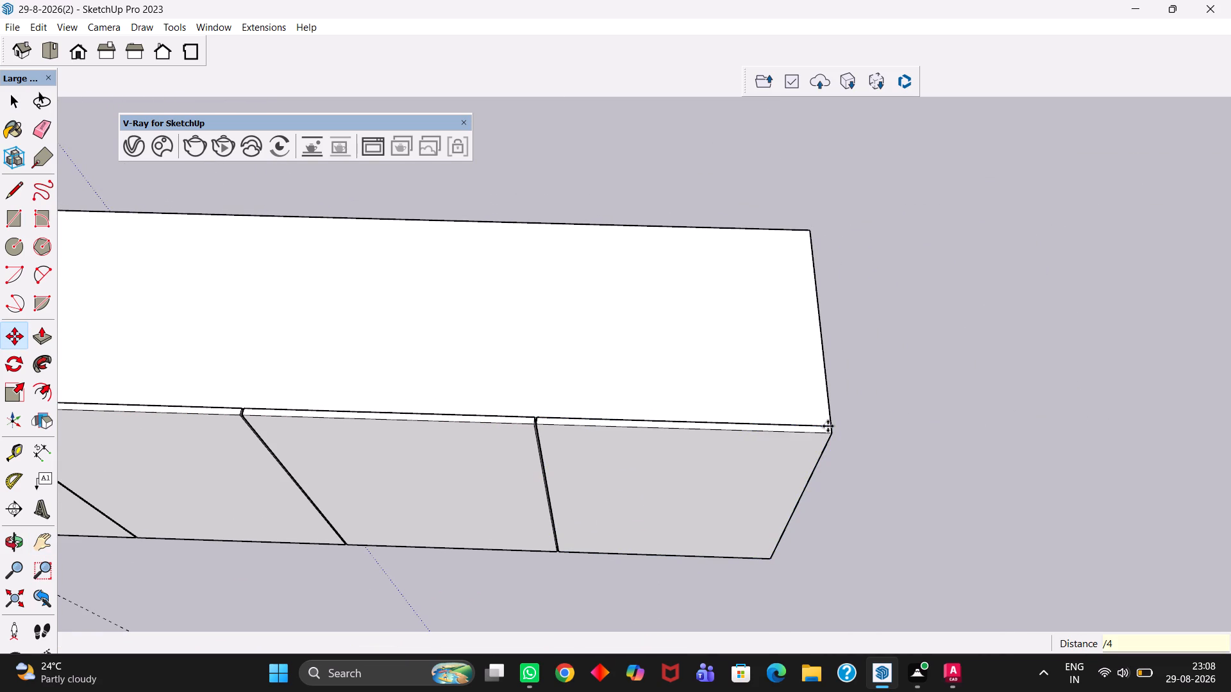
Erase the guide line crossing the box at the first shutter joint.
key("h")
scroll(778, 448, "down", 11)
scroll(626, 516, "up", 1)
middle_click_drag(533, 524, 565, 400)
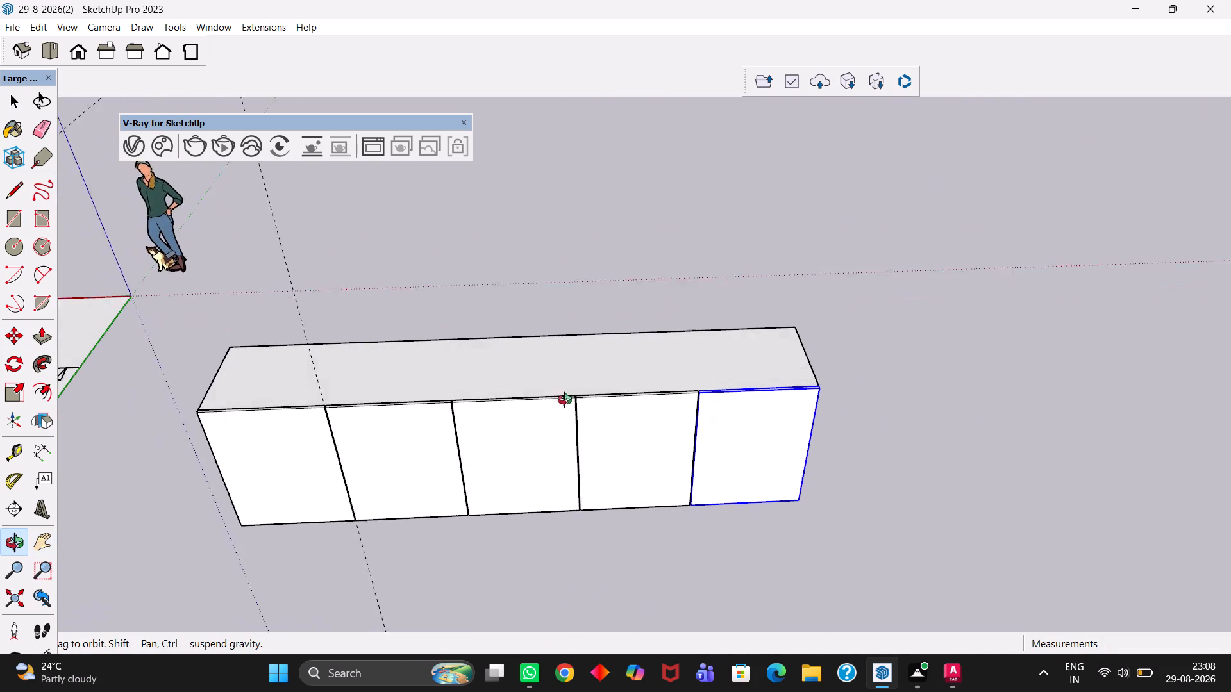
middle_click_drag(565, 400, 558, 421)
key("e")
scroll(507, 485, "up", 1)
left_click_drag(365, 564, 345, 573)
scroll(364, 562, "down", 5)
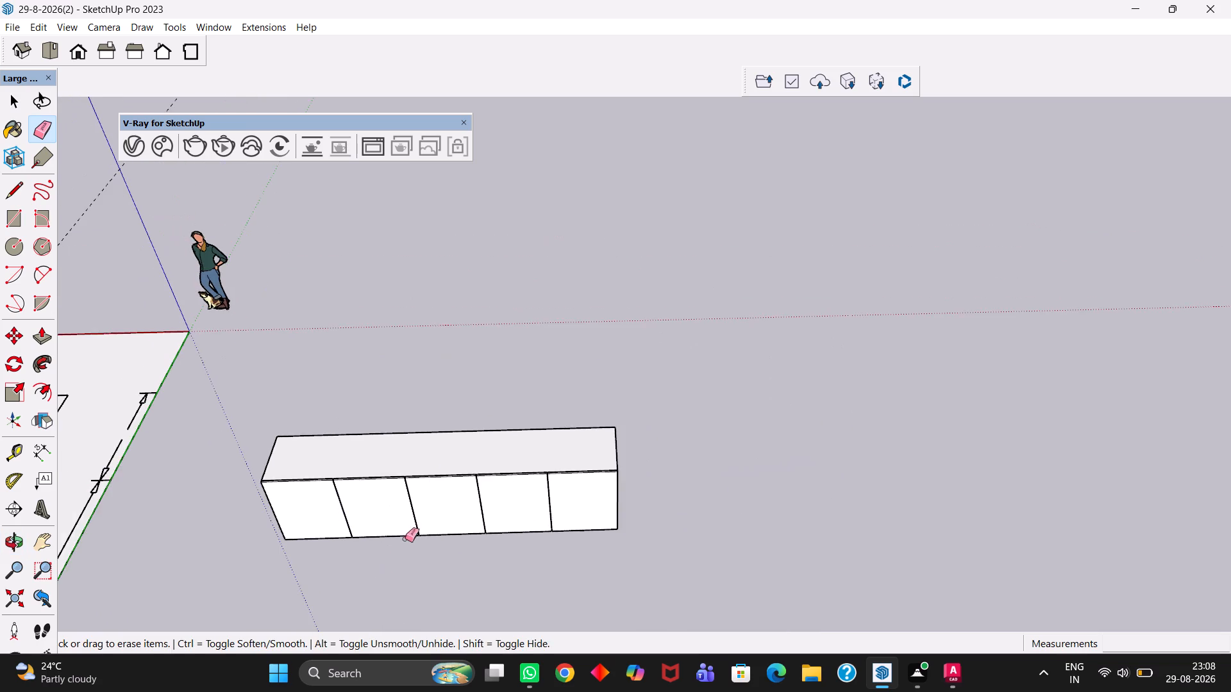
Copy the box with its five shutters by its back top corner into the room's wall corner above the five-door wardrobe.
key("h")
scroll(406, 538, "up", 2)
left_click_drag(399, 507, 524, 464)
middle_click_drag(538, 465, 535, 501)
key("space")
scroll(539, 511, "up", 1)
left_click(564, 533)
left_click(577, 415)
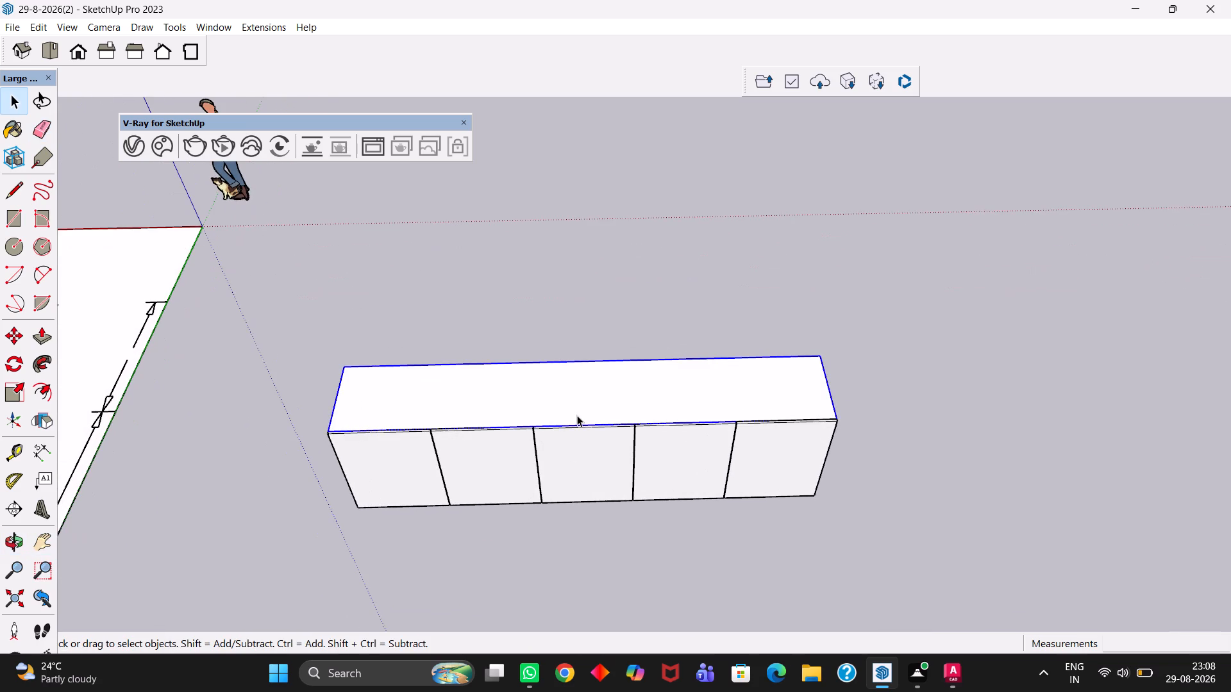
left_click(576, 448, "ctrl")
left_click(498, 450, "ctrl")
left_click(398, 461, "ctrl")
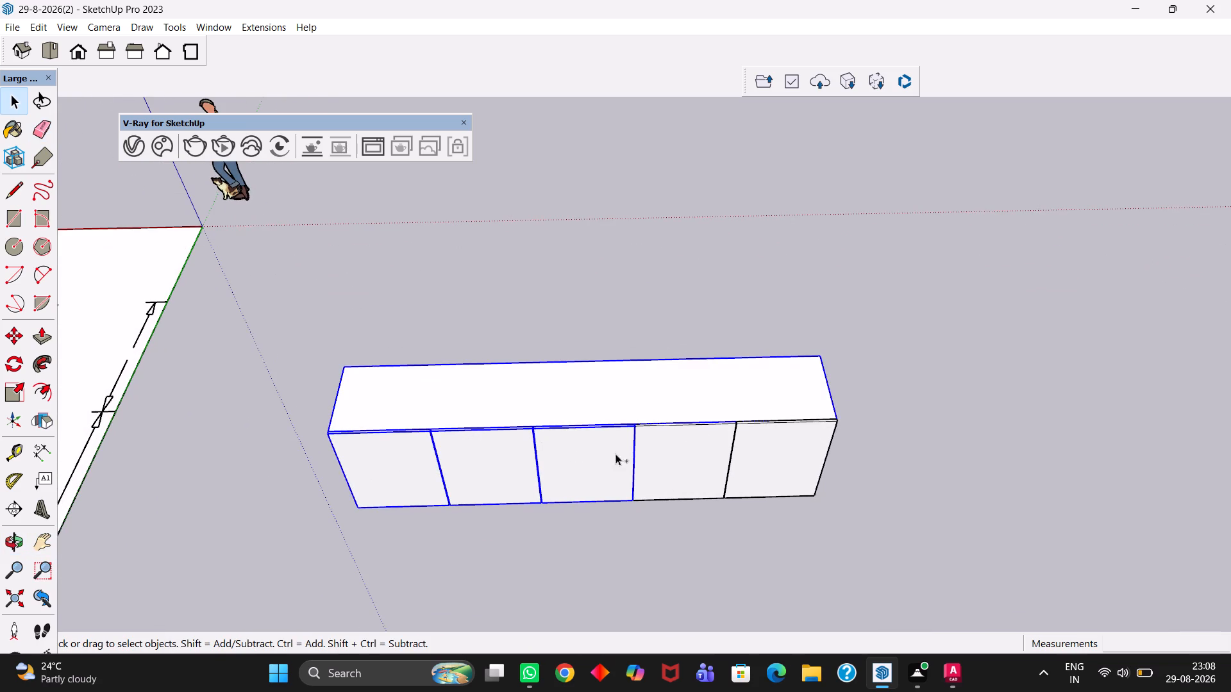
left_click(665, 465, "ctrl")
left_click(776, 458, "ctrl")
middle_click_drag(778, 444, 778, 463)
key("m")
scroll(815, 417, "up", 1)
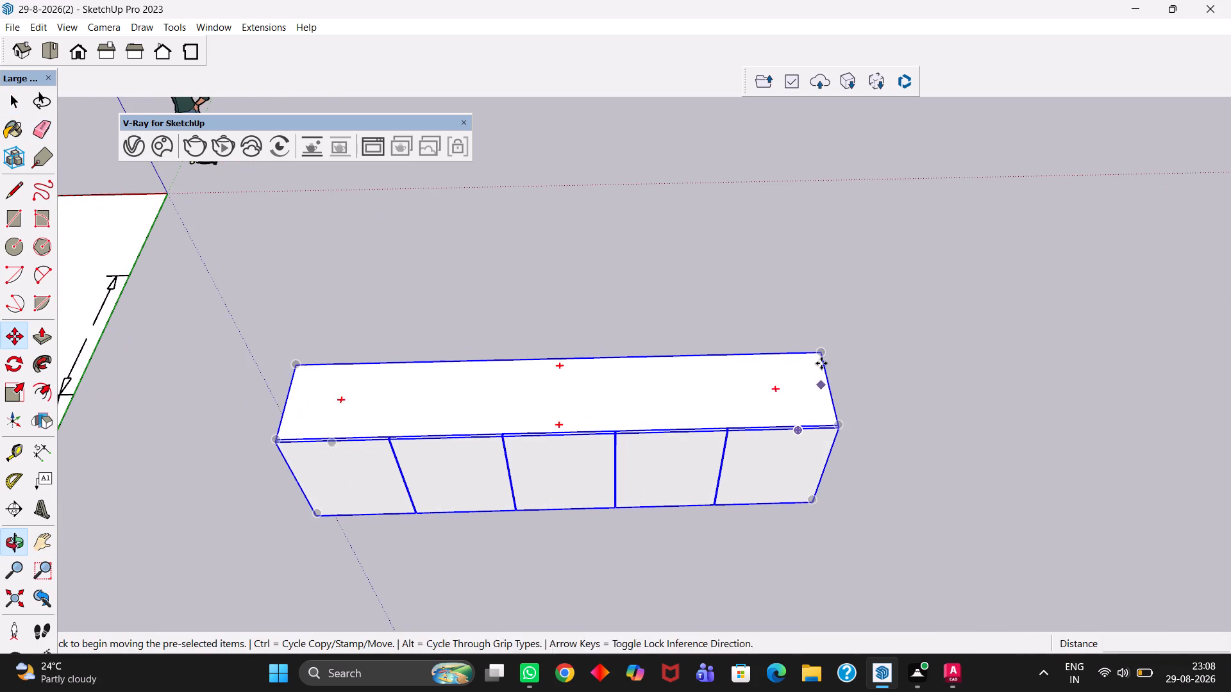
left_click(822, 354)
key("h")
scroll(641, 350, "down", 6)
left_click_drag(417, 350, 851, 362)
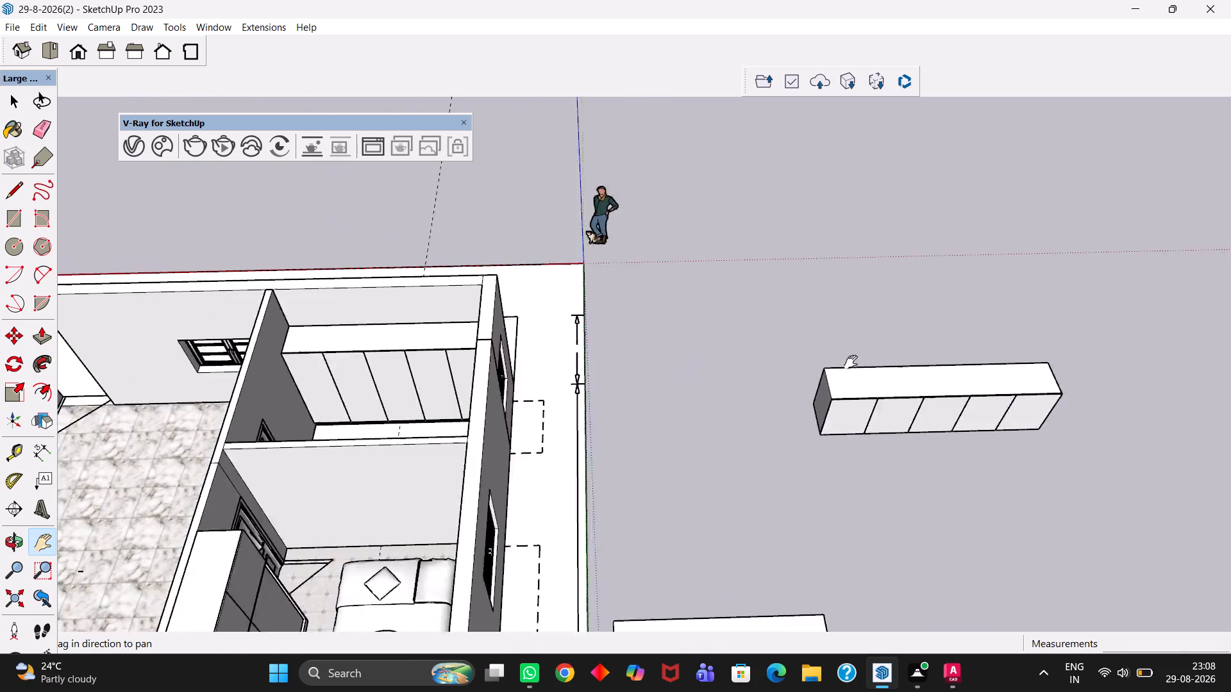
left_click_drag(851, 362, 860, 361)
scroll(526, 350, "up", 10)
left_click_drag(549, 306, 615, 398)
key("Escape")
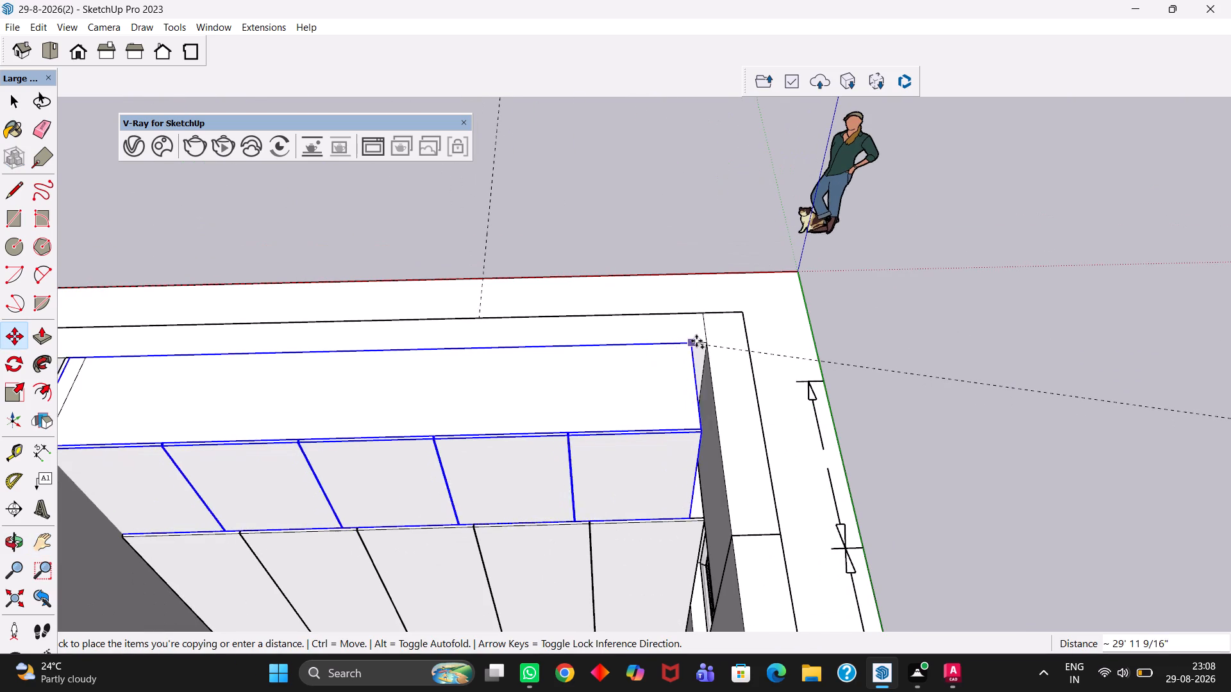
left_click(708, 342)
scroll(701, 352, "down", 4)
scroll(611, 440, "up", 5)
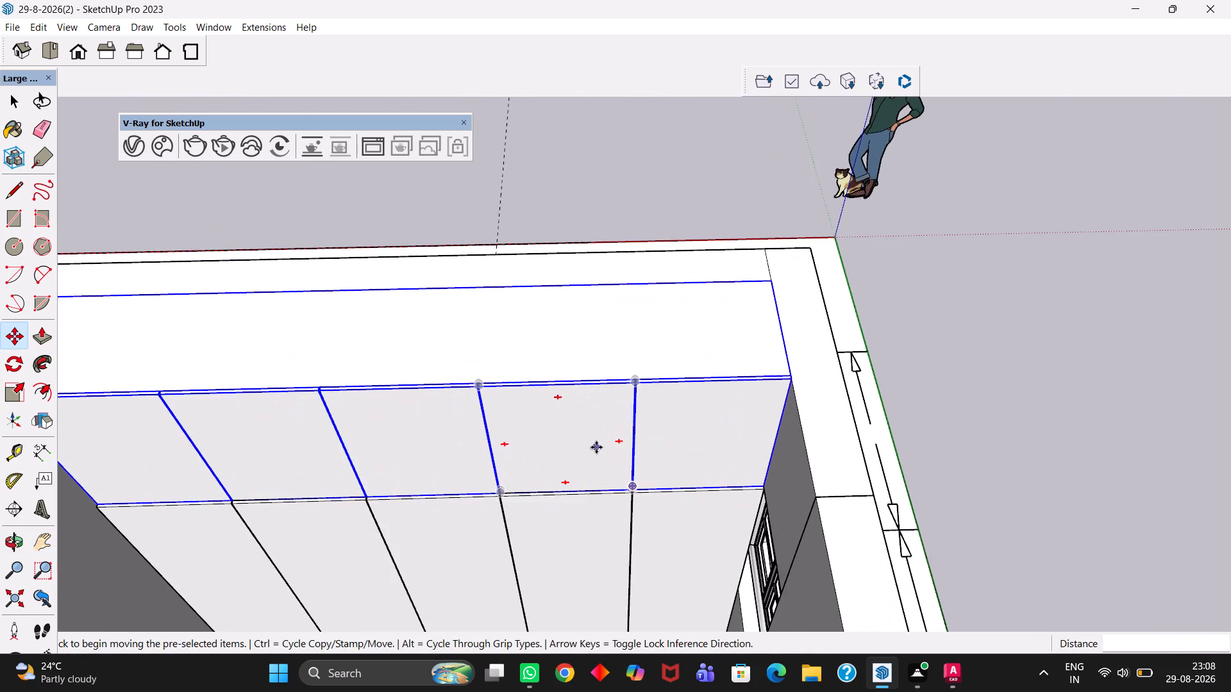
Examine how the copied top cabinet lines up with the wardrobe shutters below and the walls on both sides.
key("h")
scroll(596, 447, "down", 5)
left_click_drag(518, 470, 699, 370)
scroll(674, 395, "up", 4)
middle_click_drag(649, 436, 532, 438)
scroll(712, 399, "up", 1)
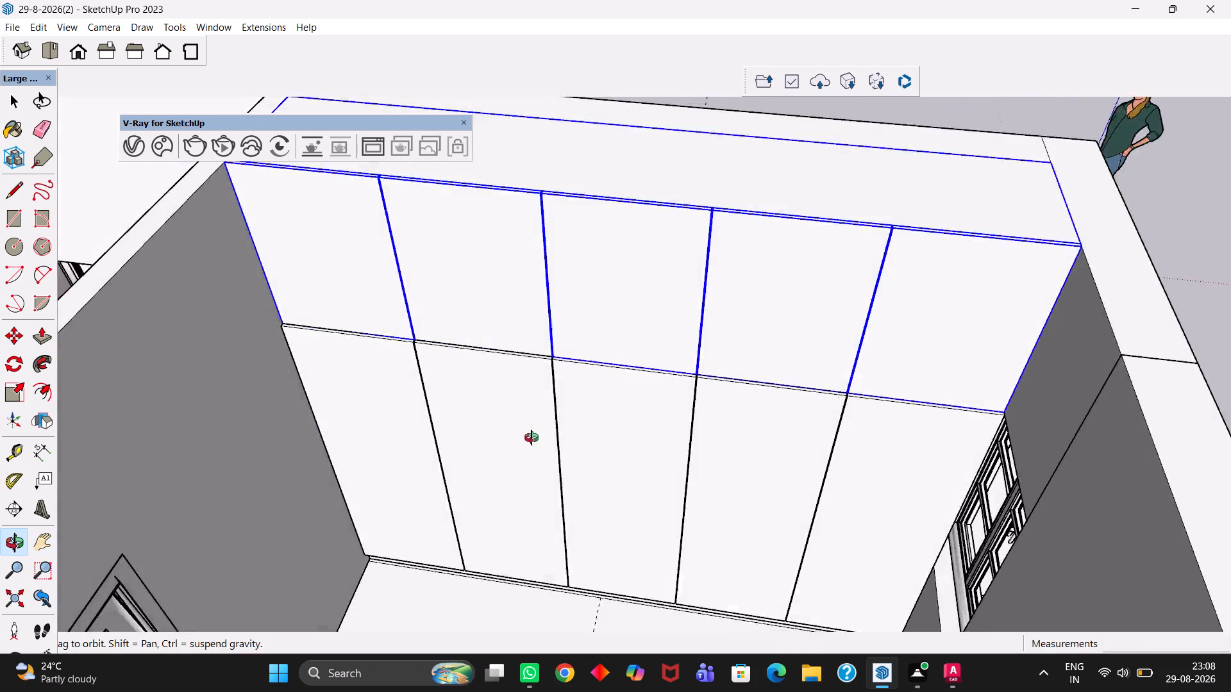
middle_click_drag(532, 438, 490, 463)
scroll(501, 456, "up", 1)
scroll(485, 464, "down", 6)
middle_click_drag(486, 451, 589, 451)
scroll(589, 451, "up", 3)
scroll(706, 365, "up", 6)
middle_click_drag(464, 424, 529, 427)
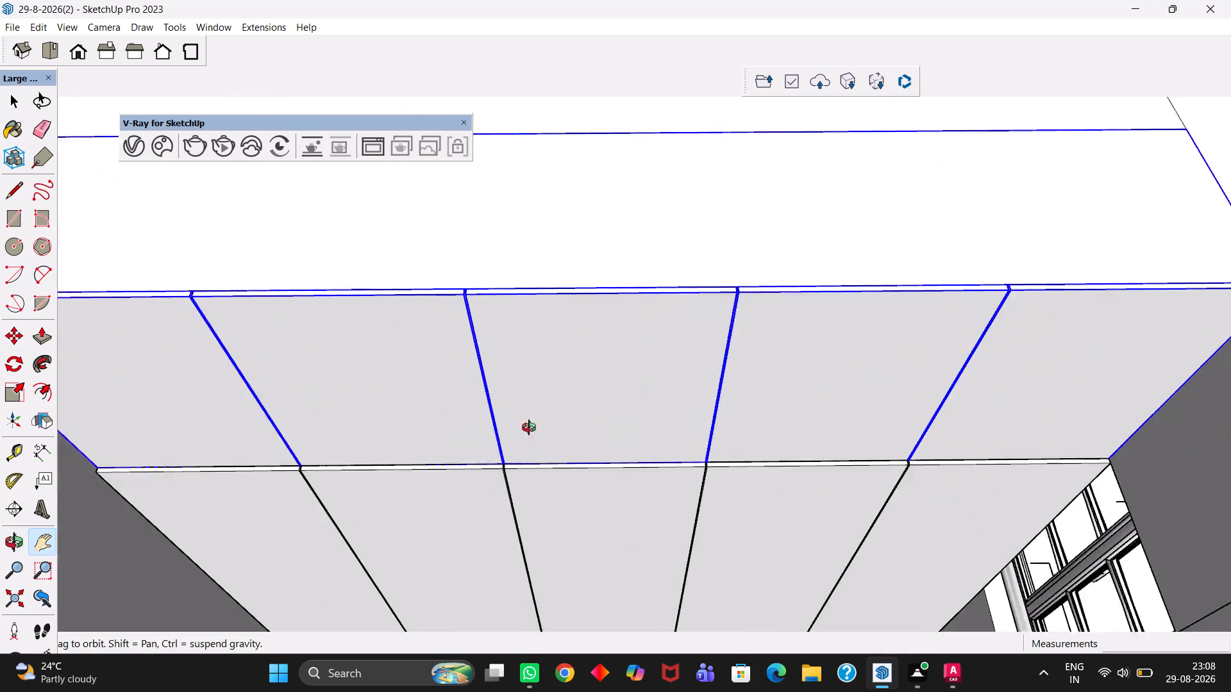
middle_click_drag(529, 427, 519, 429)
scroll(518, 429, "down", 6)
scroll(850, 261, "up", 5)
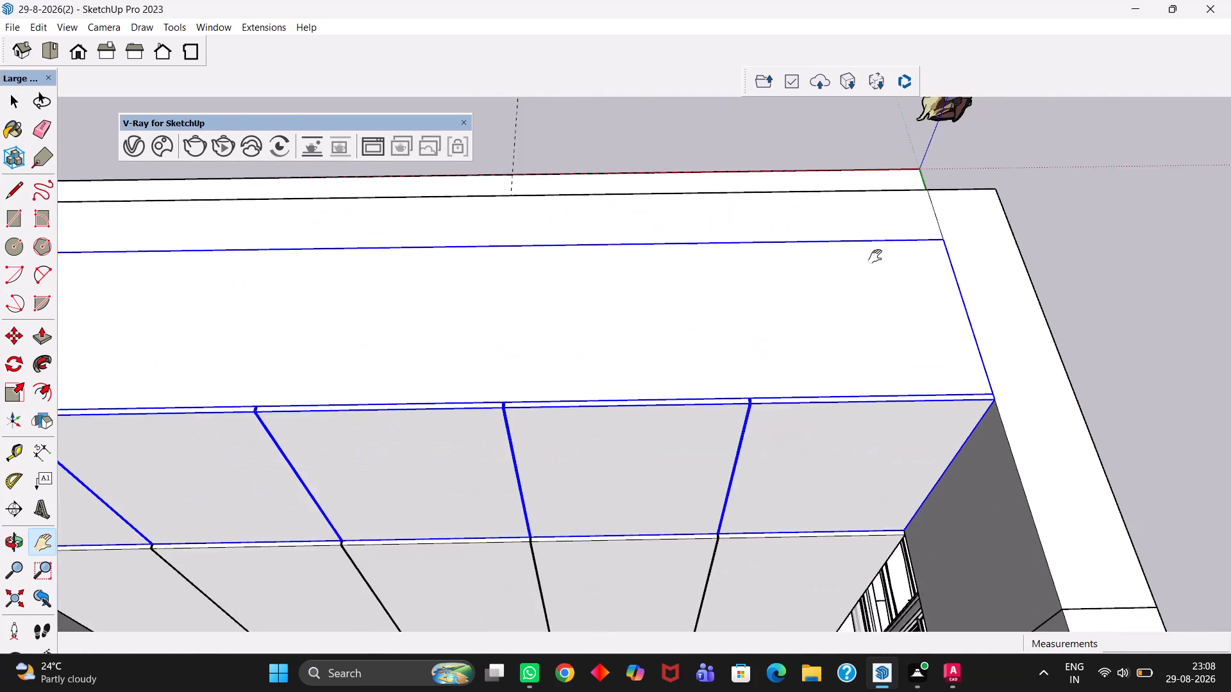
scroll(875, 256, "up", 4)
scroll(875, 258, "down", 15)
key("h")
left_click_drag(668, 455, 678, 311)
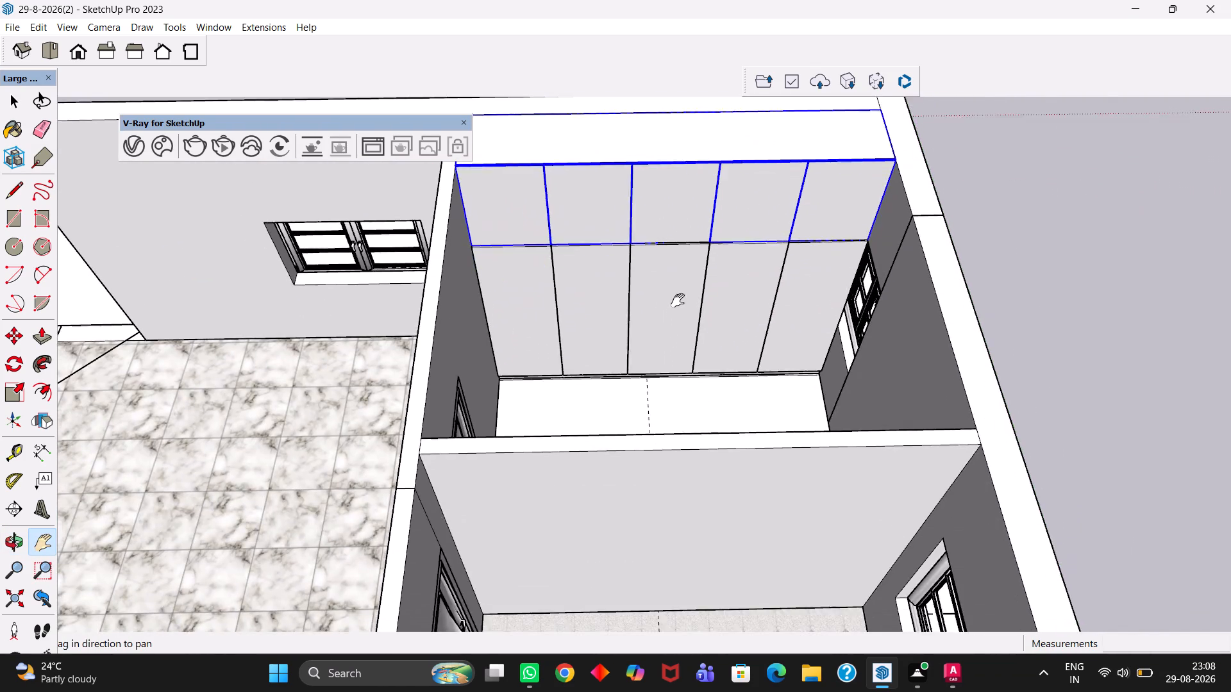
Copy the bed from the neighbouring bedroom onto the open ground outside the house, beside the wardrobe room.
middle_click_drag(673, 313, 660, 445)
scroll(660, 445, "up", 2)
scroll(660, 445, "down", 6)
key("h")
left_click_drag(649, 465, 664, 323)
middle_click_drag(639, 377, 642, 447)
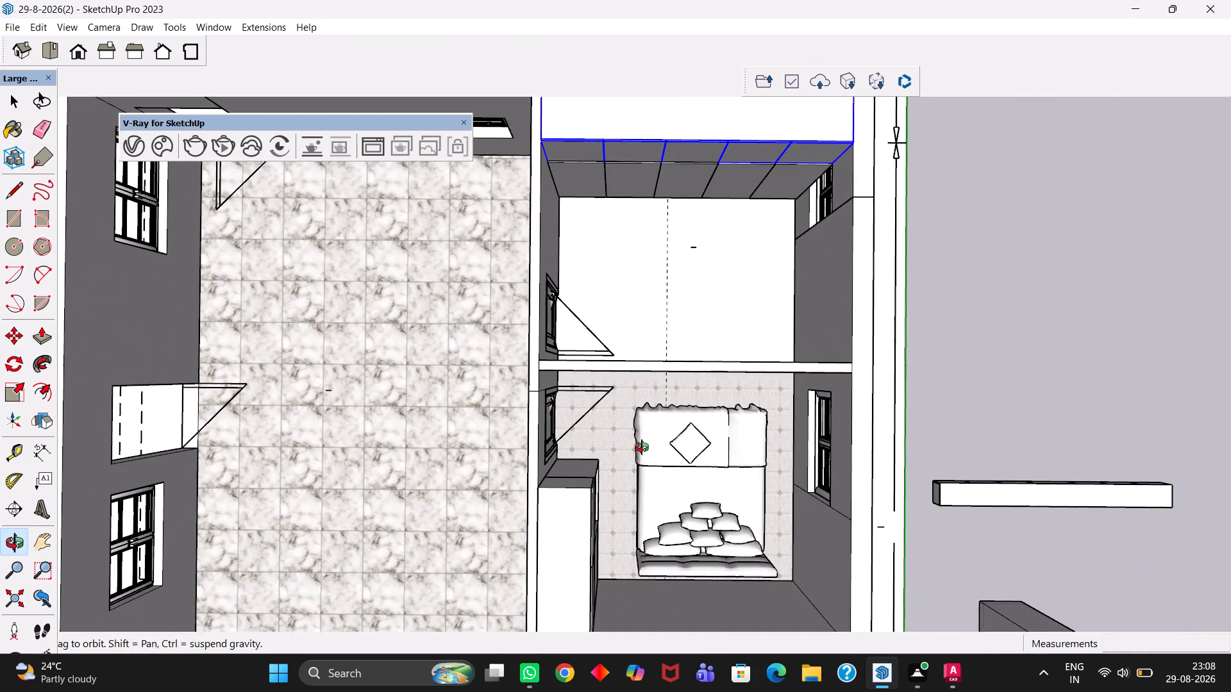
middle_click_drag(642, 447, 641, 448)
middle_click(639, 448)
scroll(638, 447, "up", 2)
key("space")
left_click(698, 476)
scroll(698, 476, "down", 4)
key("h")
left_click_drag(724, 497, 654, 355)
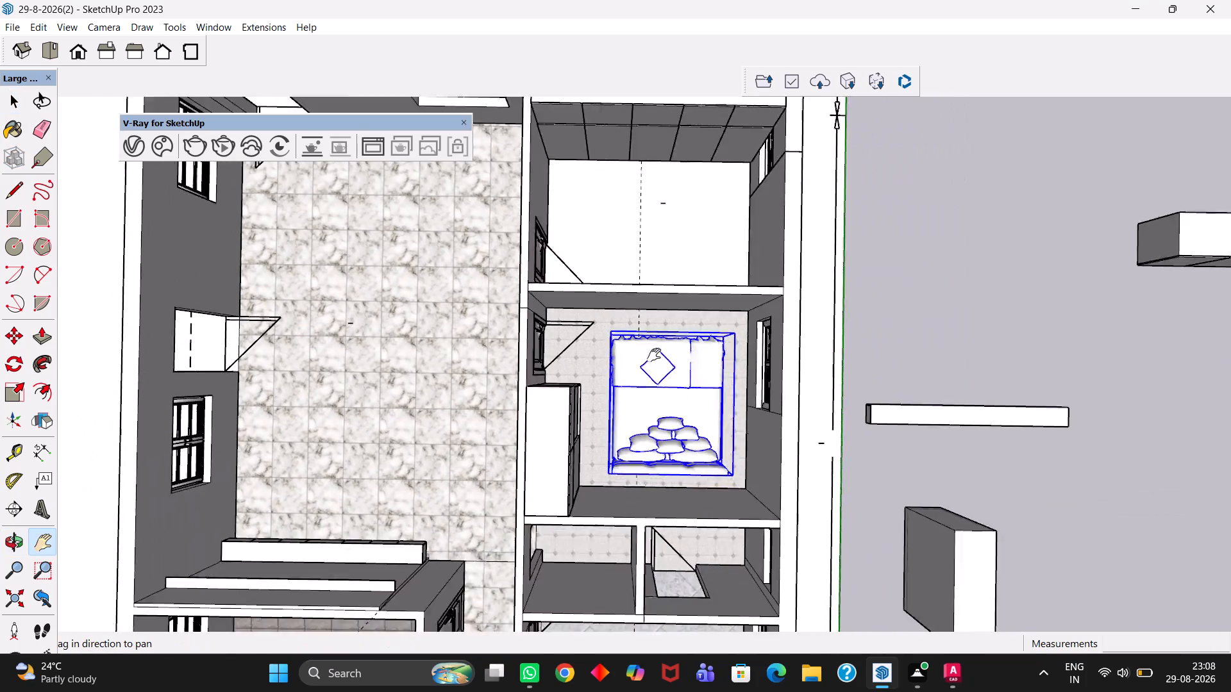
left_click_drag(654, 355, 646, 336)
middle_click(624, 382)
scroll(624, 382, "up", 3)
middle_click_drag(589, 320, 706, 256)
left_click_drag(579, 268, 615, 357)
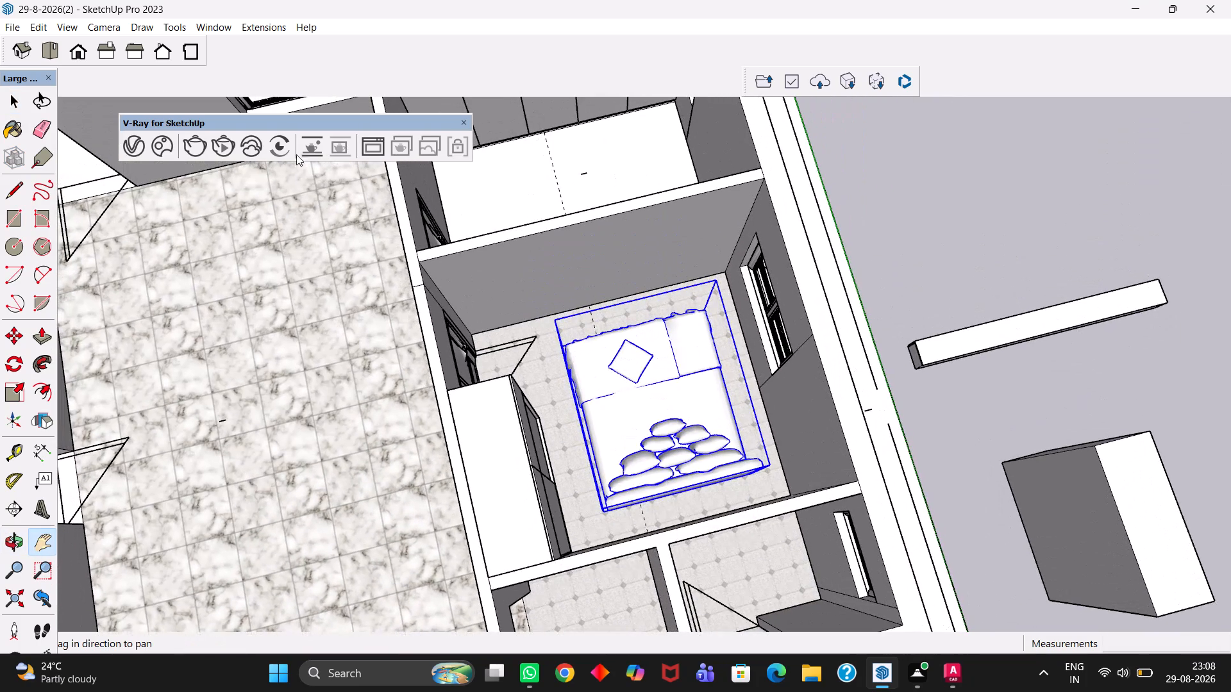
key("m")
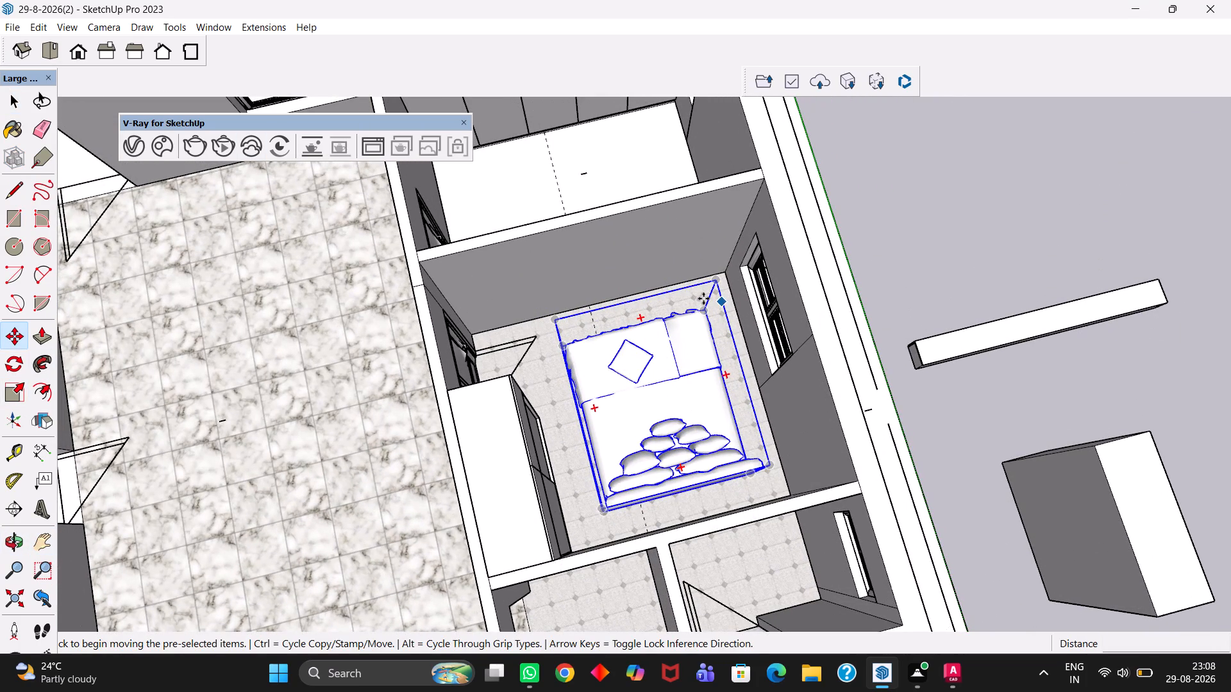
left_click(699, 314)
key("h")
scroll(610, 274, "down", 4)
left_click_drag(543, 227, 628, 377)
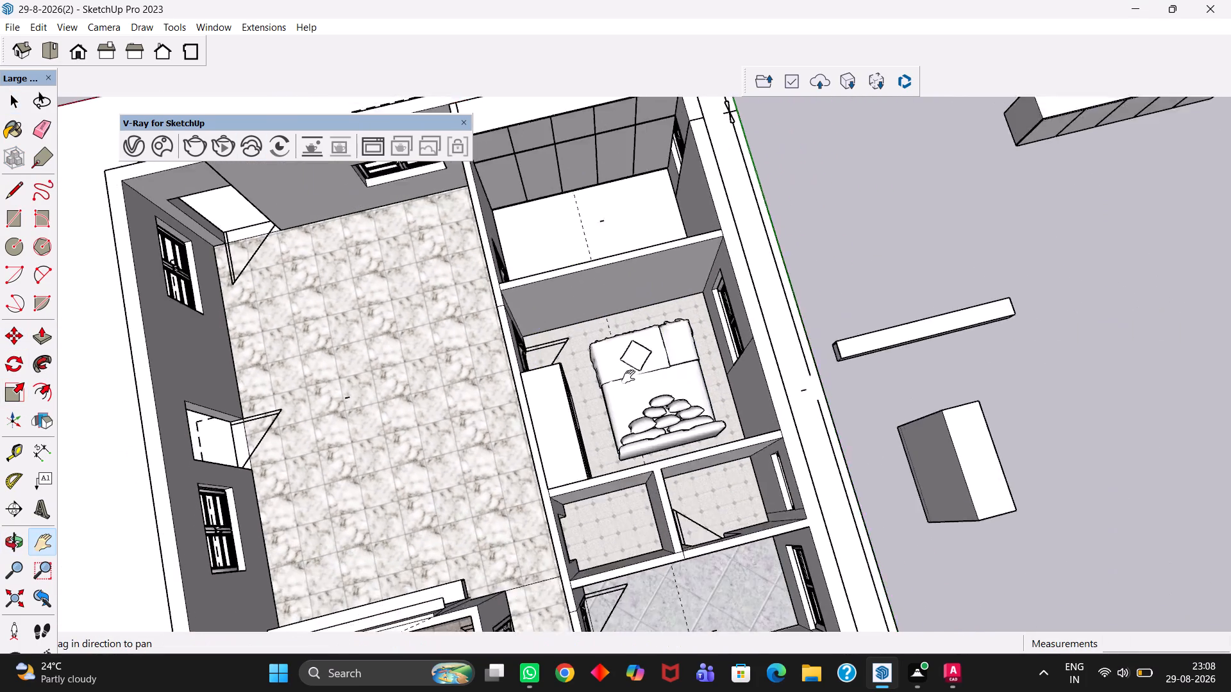
left_click_drag(628, 377, 648, 427)
middle_click_drag(707, 392, 657, 407)
middle_click(643, 402)
middle_click(644, 403)
scroll(646, 404, "up", 2)
key("Escape")
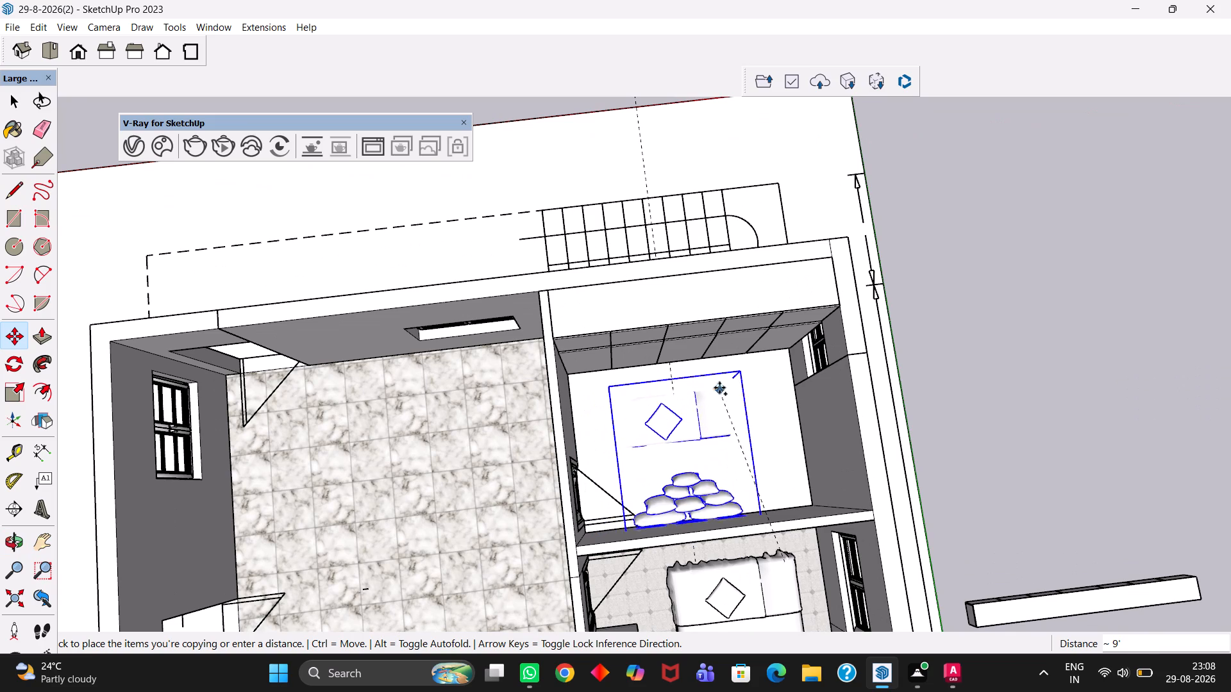
left_click(1064, 292)
Rotate the bed copy 90 degrees horizontally about its foot-end corner.
scroll(1044, 313, "up", 4)
key("h")
left_click_drag(1043, 326, 780, 349)
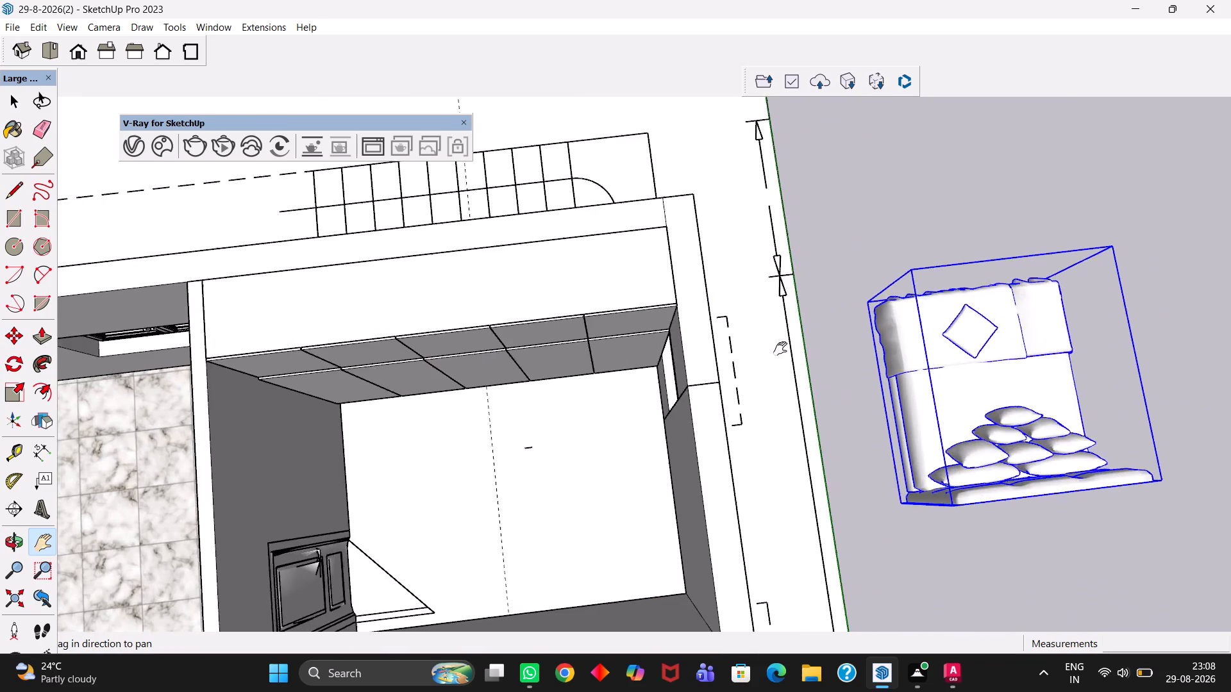
left_click_drag(780, 349, 664, 358)
left_click(17, 364)
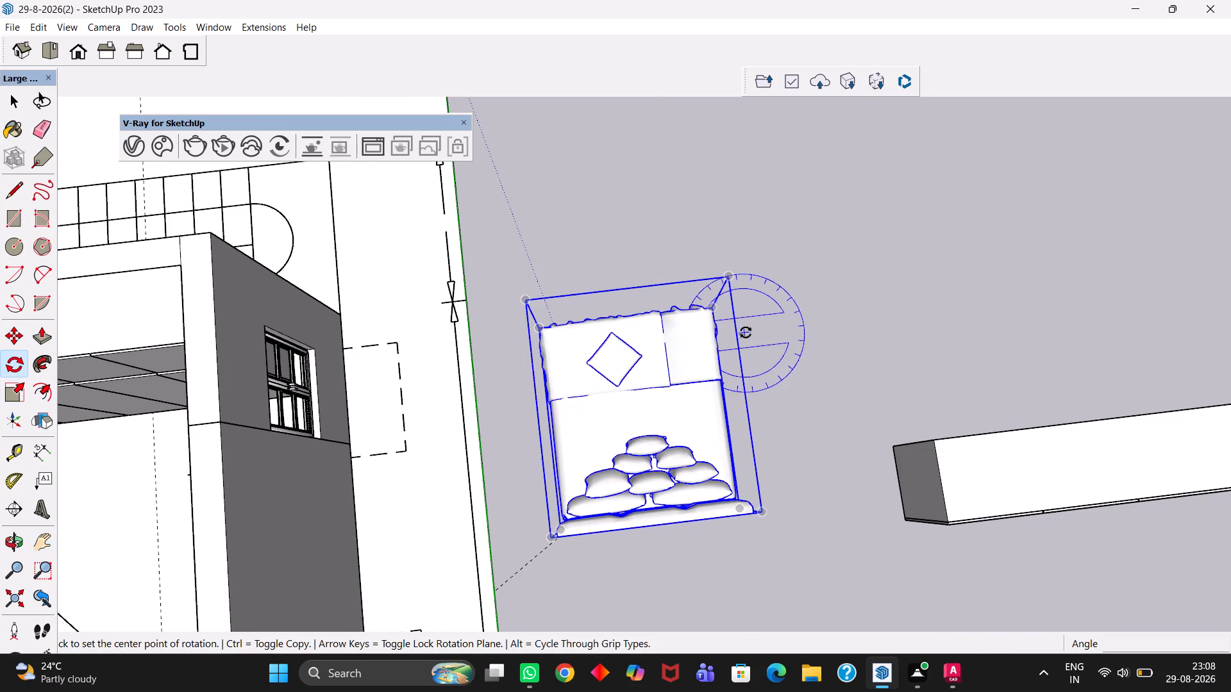
scroll(749, 332, "up", 6)
middle_click_drag(767, 342, 572, 295)
scroll(576, 309, "up", 1)
scroll(757, 404, "up", 3)
middle_click_drag(761, 406, 660, 322)
scroll(695, 361, "up", 1)
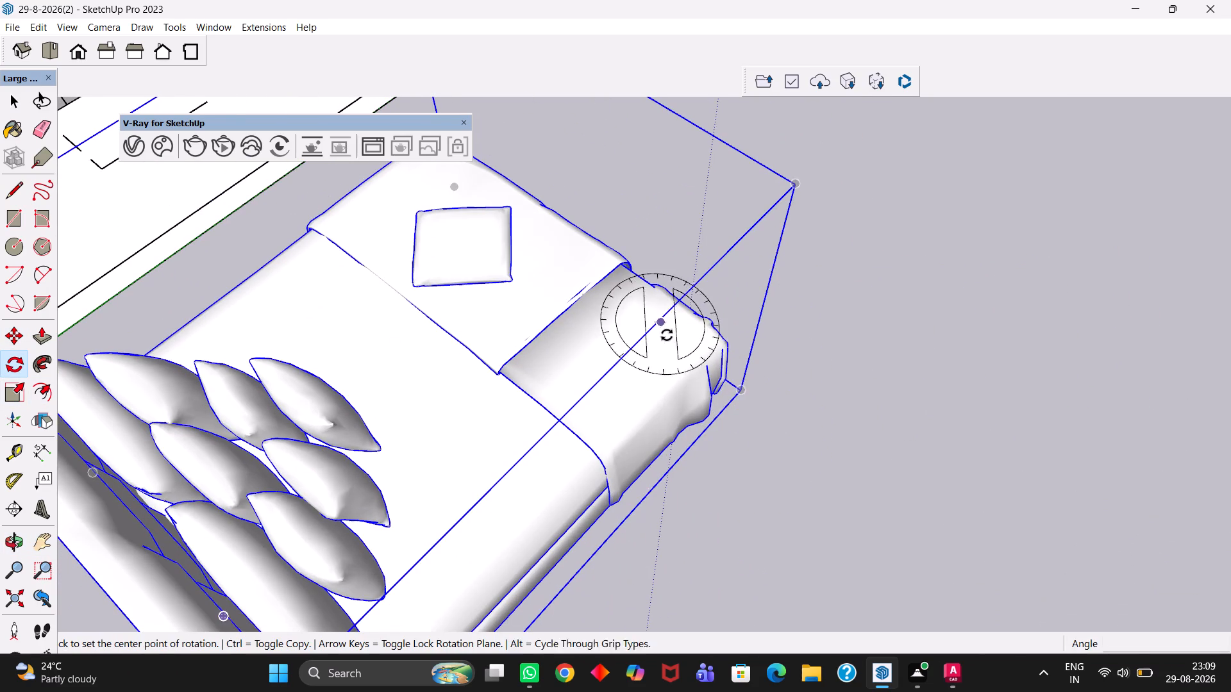
left_click(754, 400)
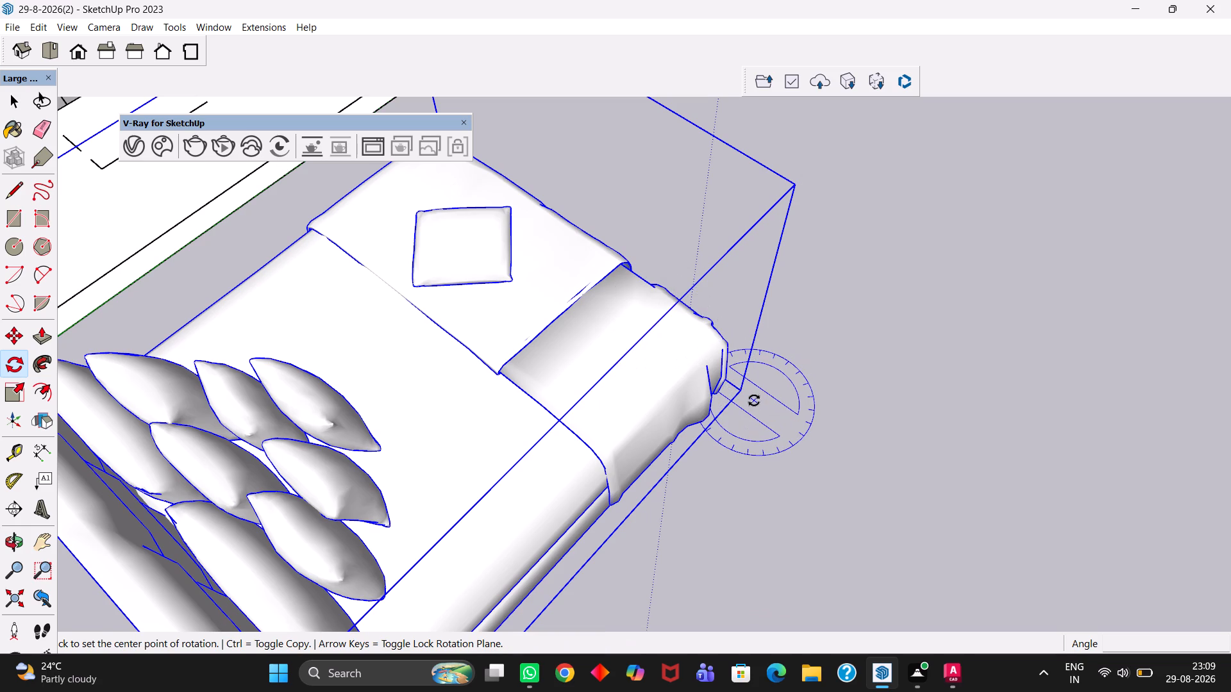
left_click(808, 443)
left_click(804, 328)
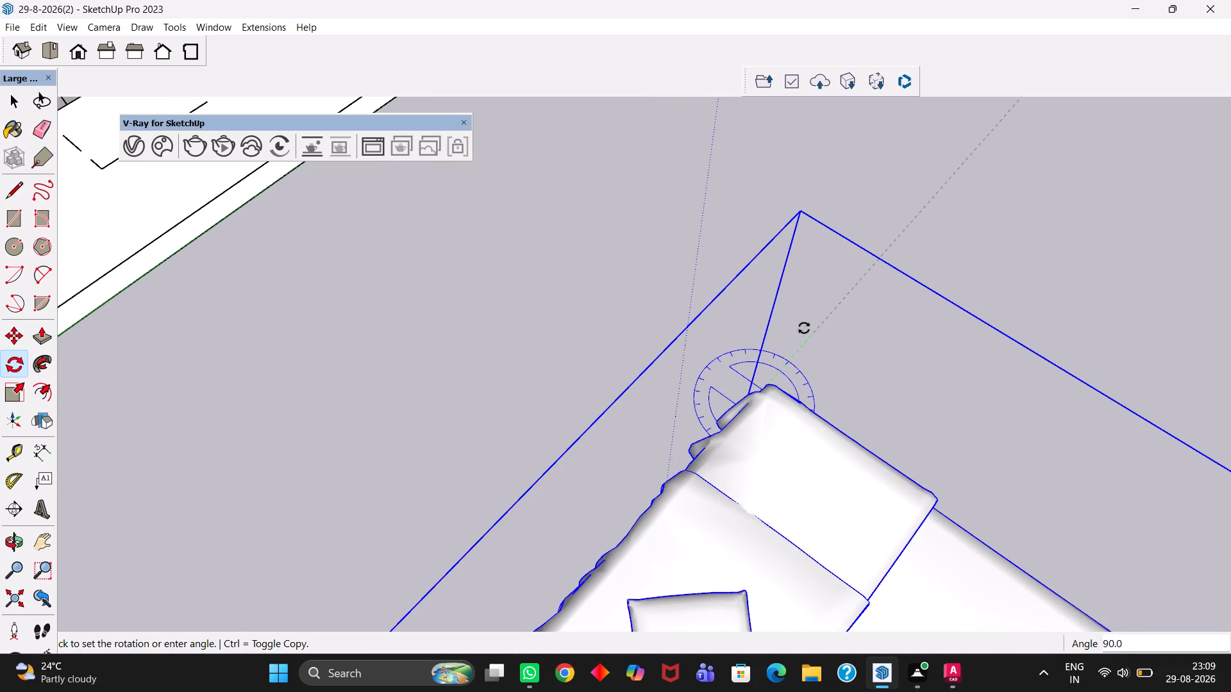
Move the bed copy by its foot-end corner into the wardrobe room, with the headboard toward the window-side wall.
scroll(778, 334, "down", 15)
scroll(634, 361, "up", 1)
middle_click_drag(634, 361, 860, 436)
key("h")
left_click_drag(557, 391, 944, 467)
key("m")
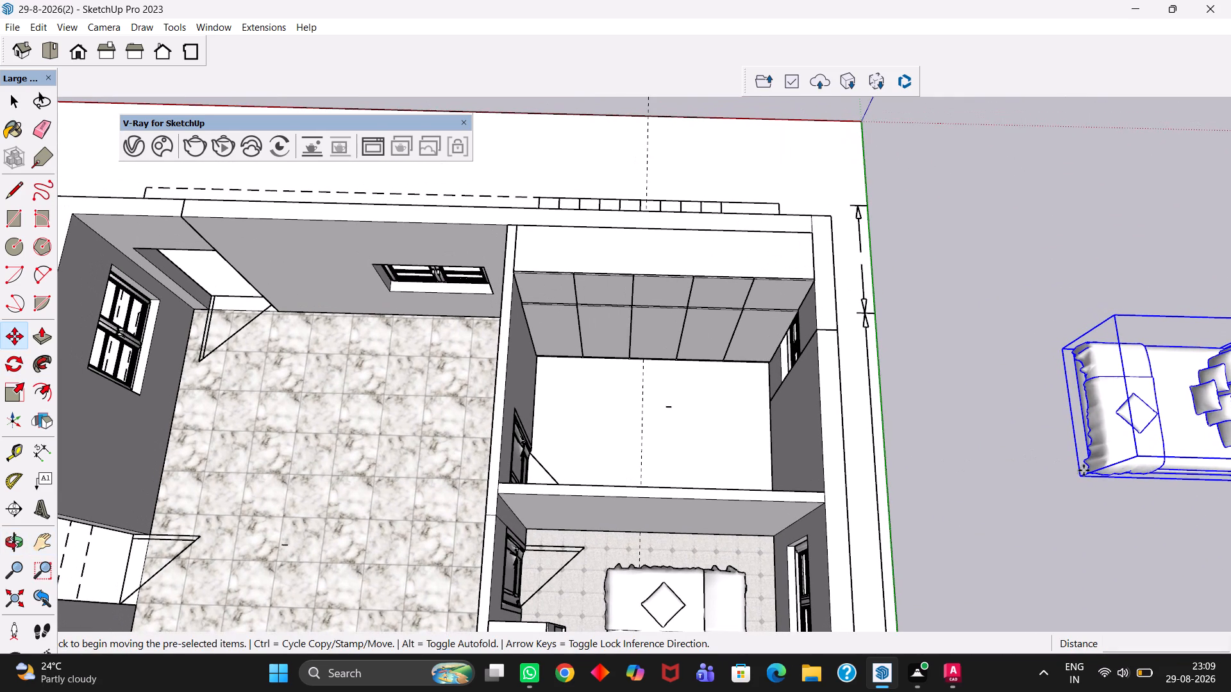
left_click(1084, 484)
scroll(596, 460, "up", 4)
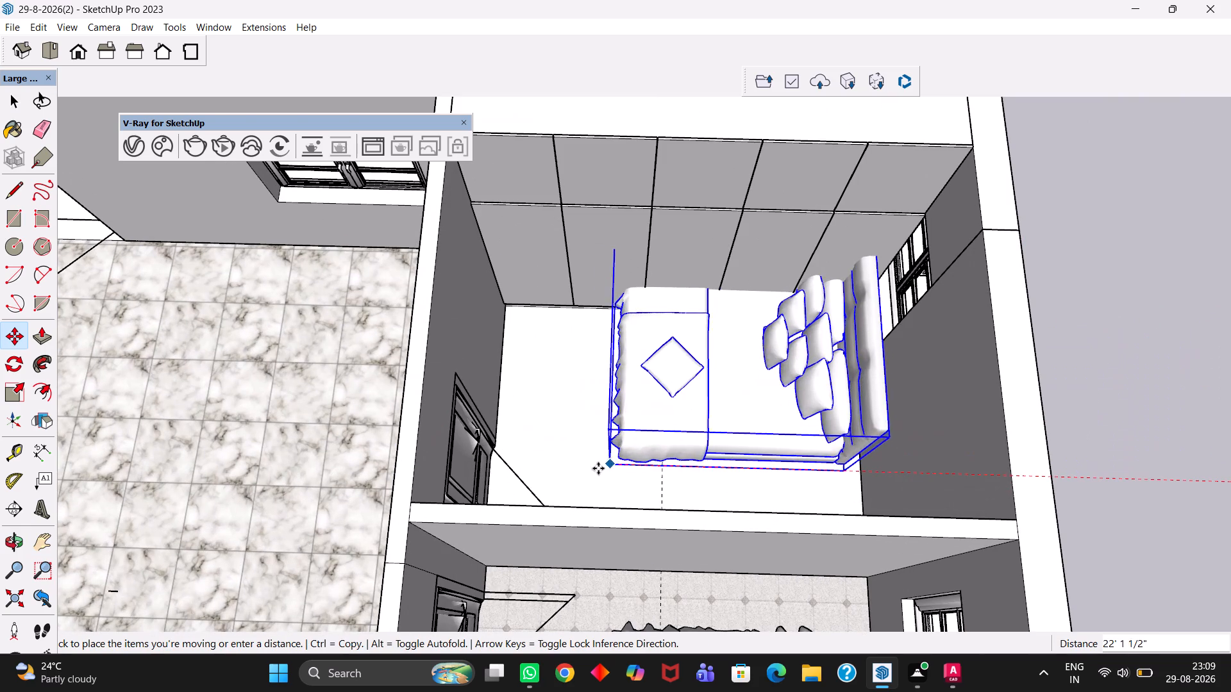
left_click(569, 495)
Shift the bed copy about 7 1/4" toward the wall shared with the neighbouring bedroom.
middle_click_drag(569, 461, 614, 568)
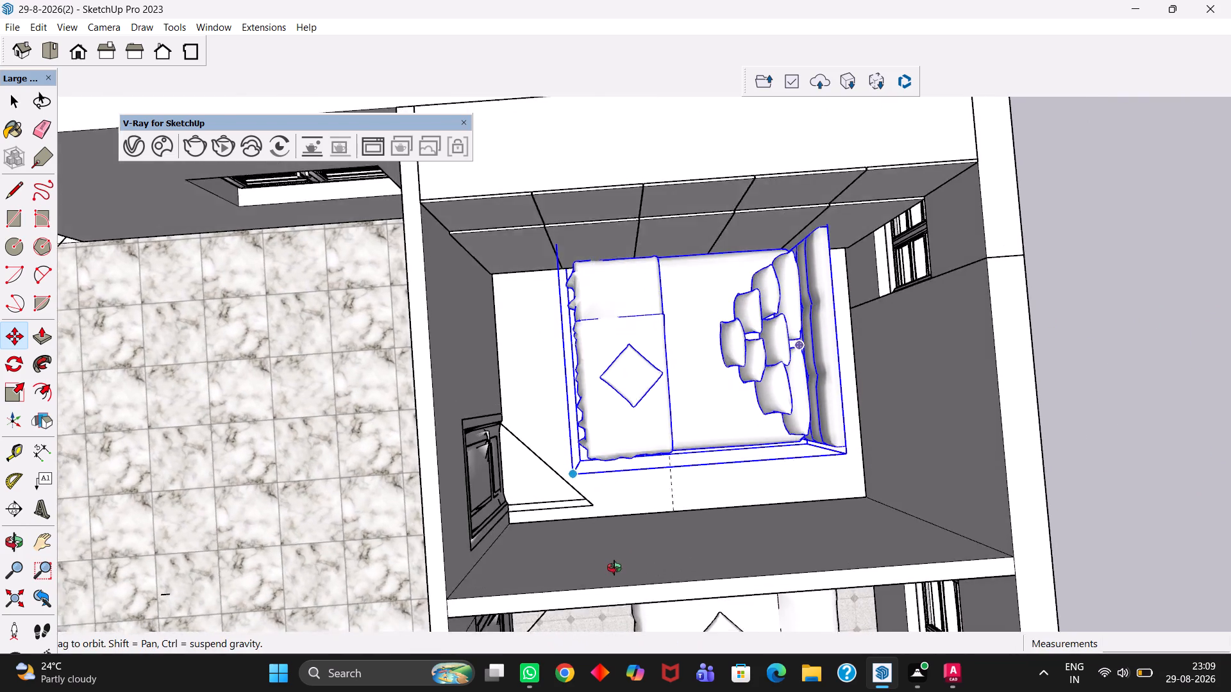
middle_click_drag(614, 568, 646, 550)
scroll(646, 524, "up", 3)
left_click(580, 458)
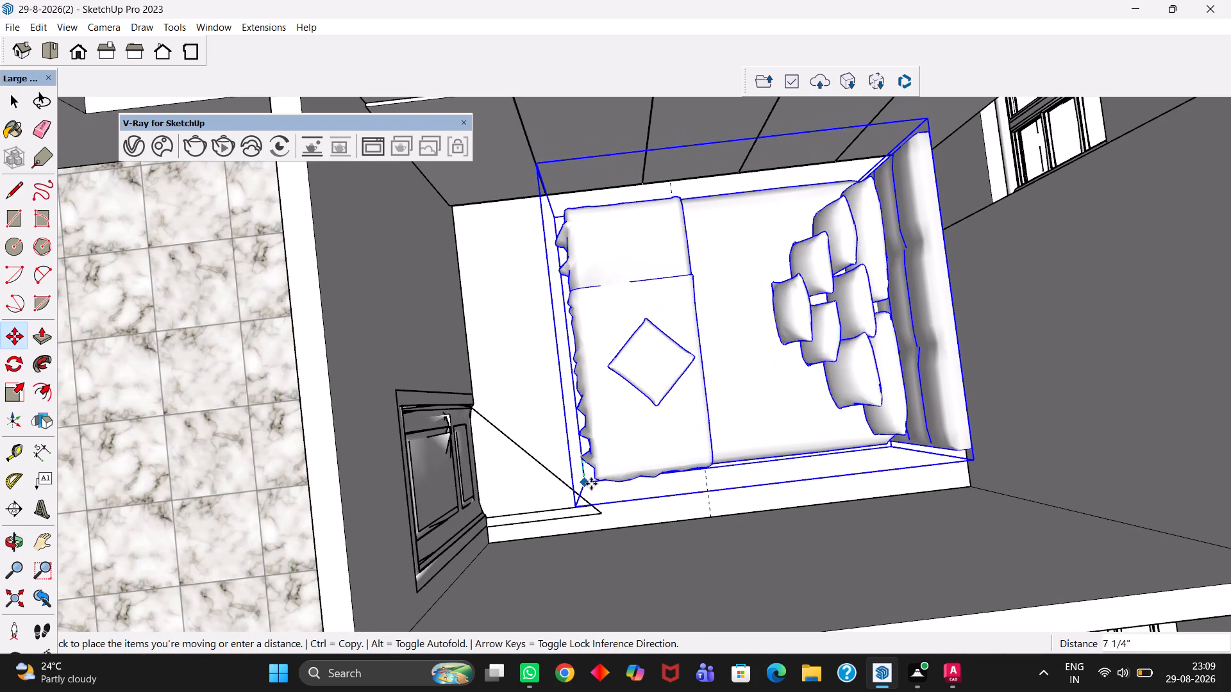
left_click(584, 480)
scroll(584, 480, "down", 4)
Paint the wardrobe room's floor with White Subway Tile from the Tile materials.
key("b")
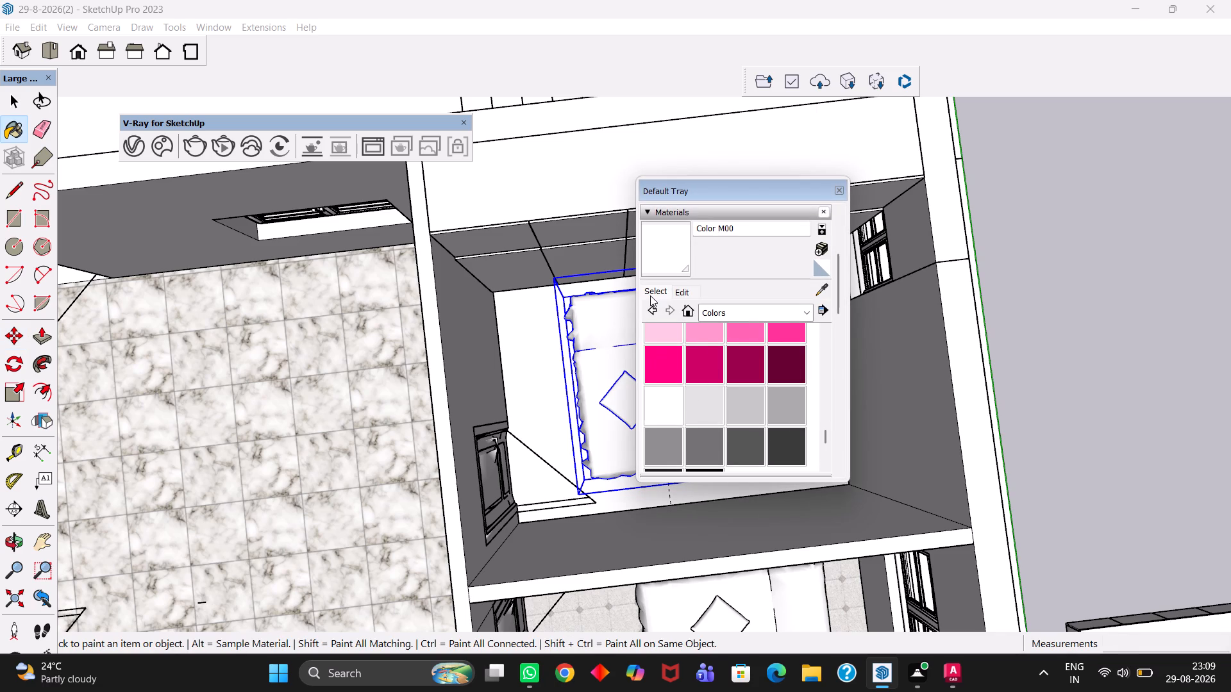
left_click(650, 295)
left_click(678, 294)
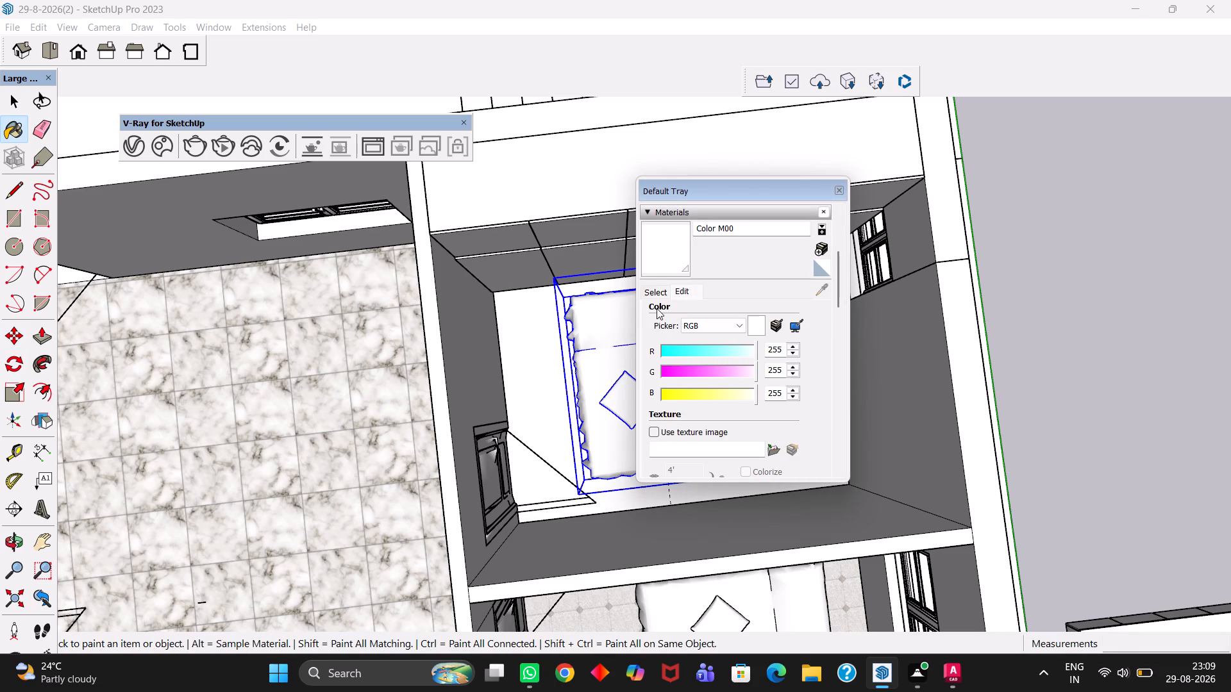
left_click(655, 292)
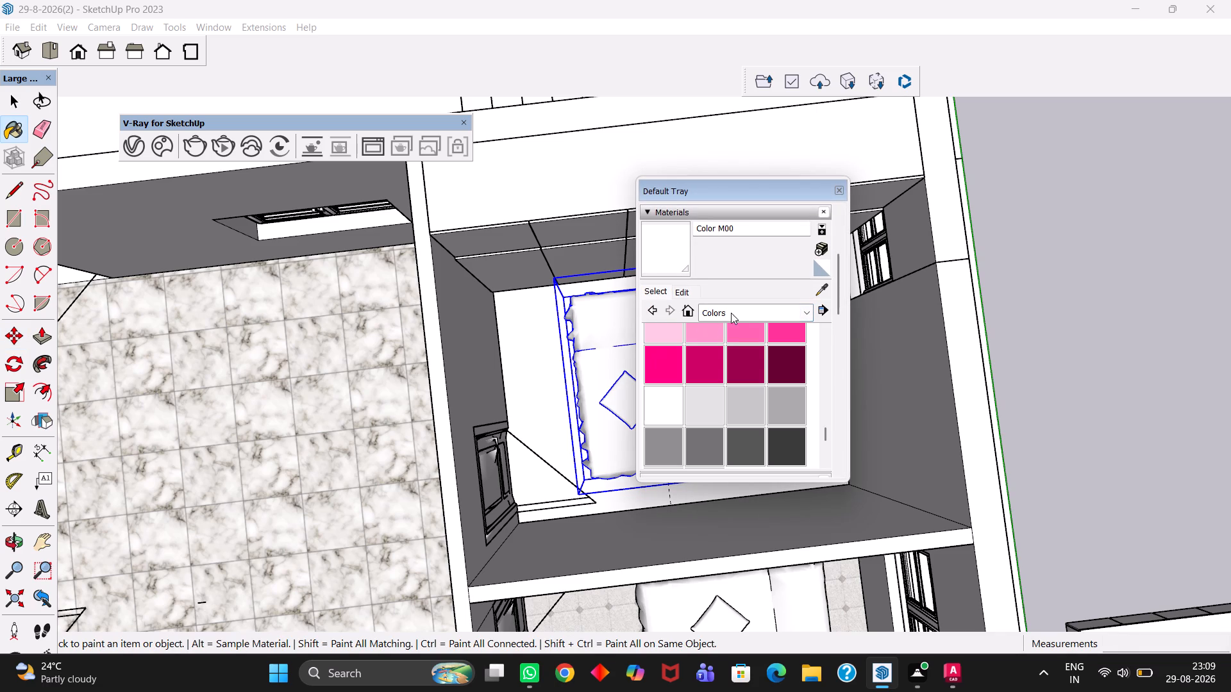
left_click(731, 313)
scroll(728, 452, "down", 2)
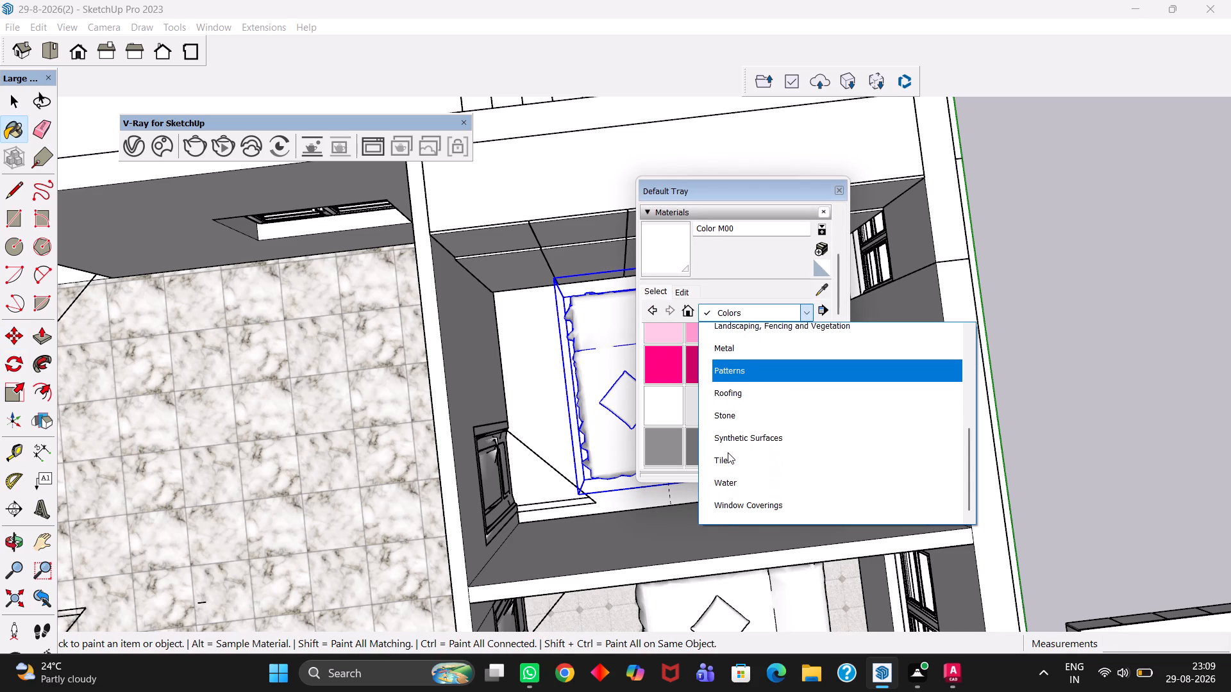
left_click(728, 448)
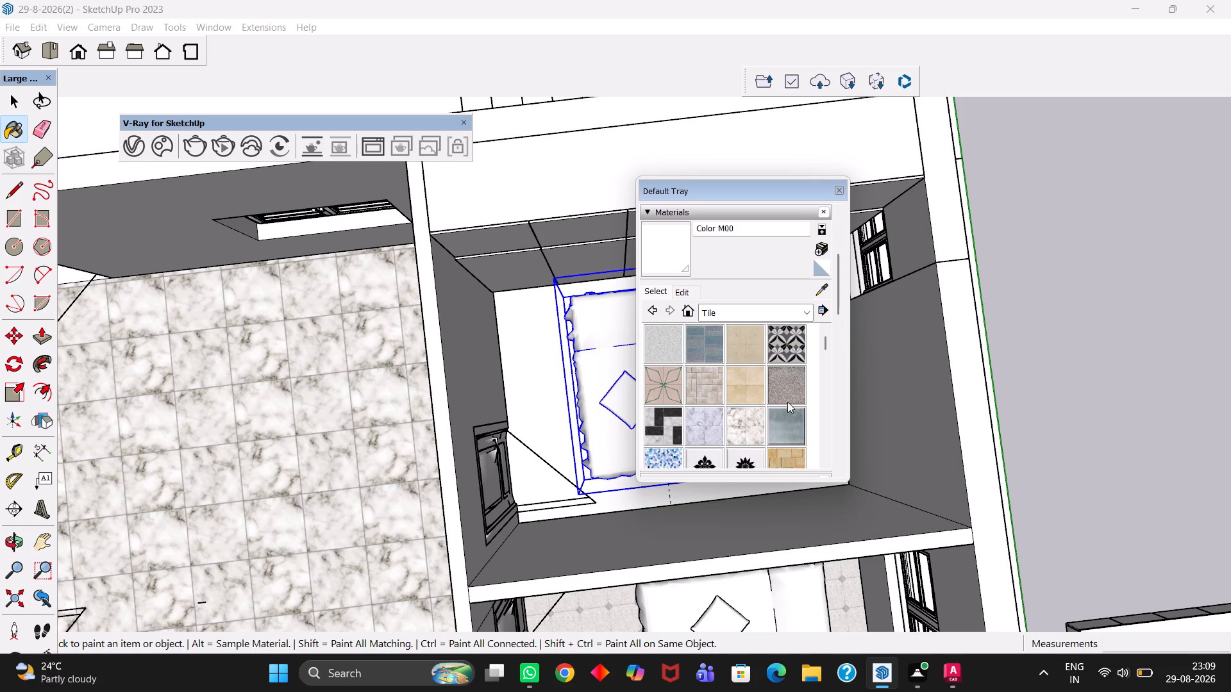
scroll(742, 422, "down", 1)
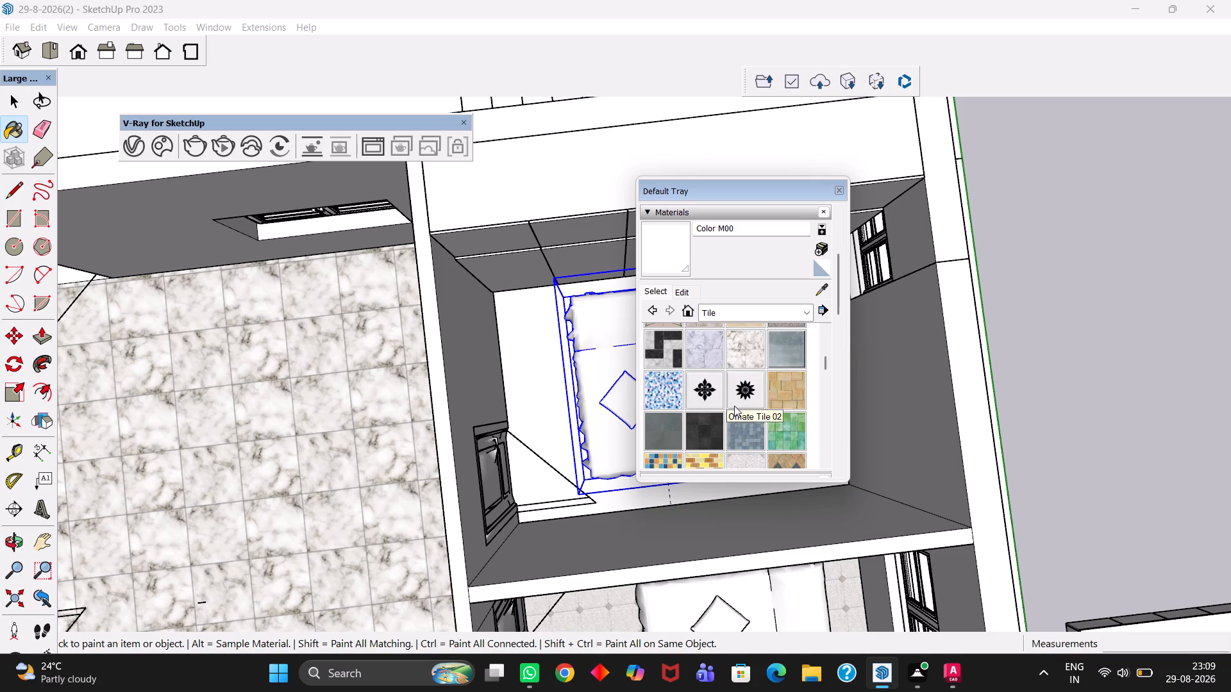
scroll(735, 406, "down", 1)
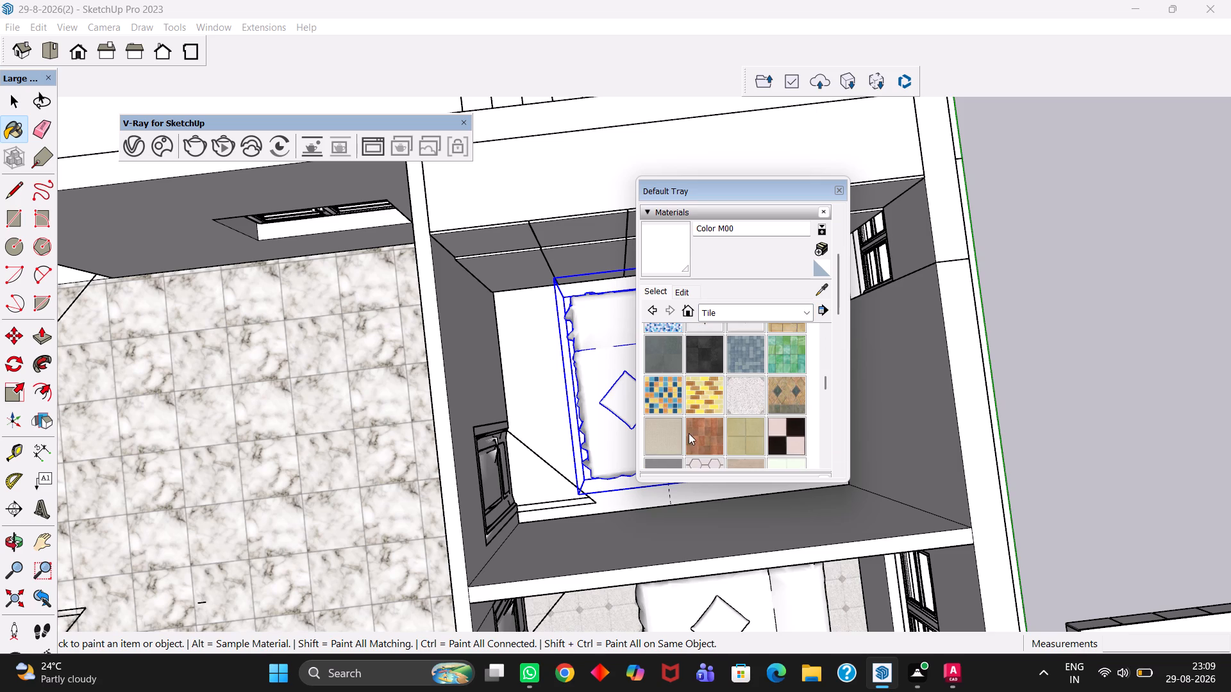
scroll(726, 424, "down", 1)
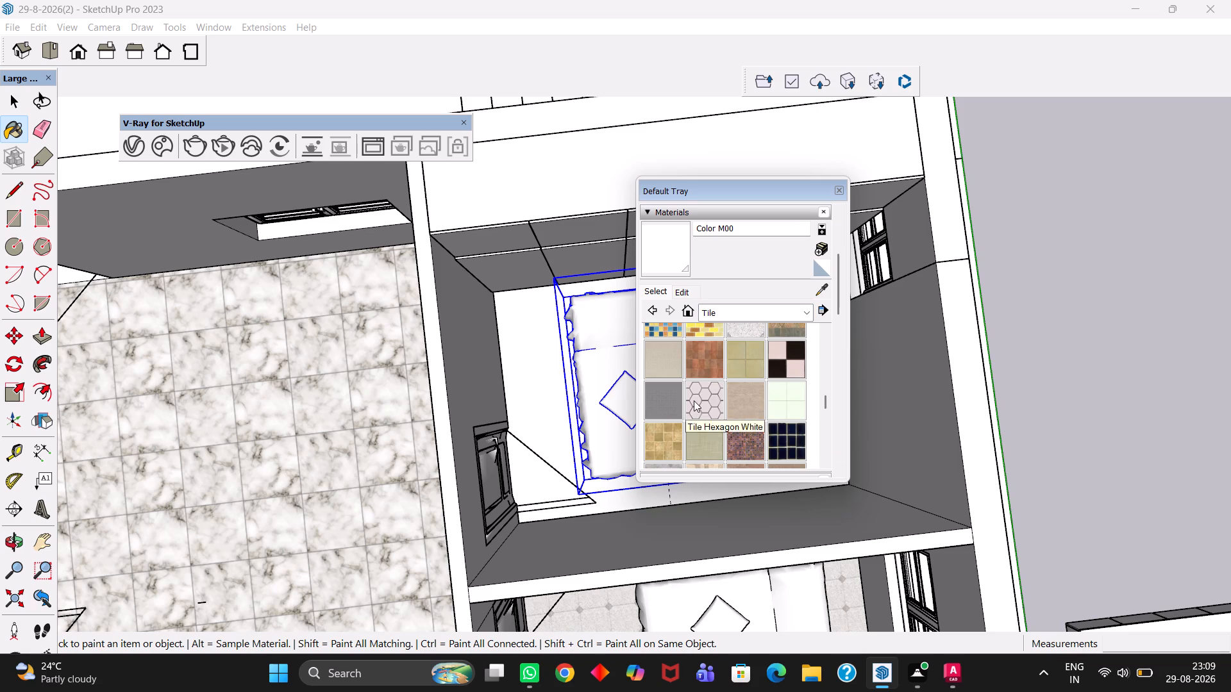
scroll(694, 400, "down", 1)
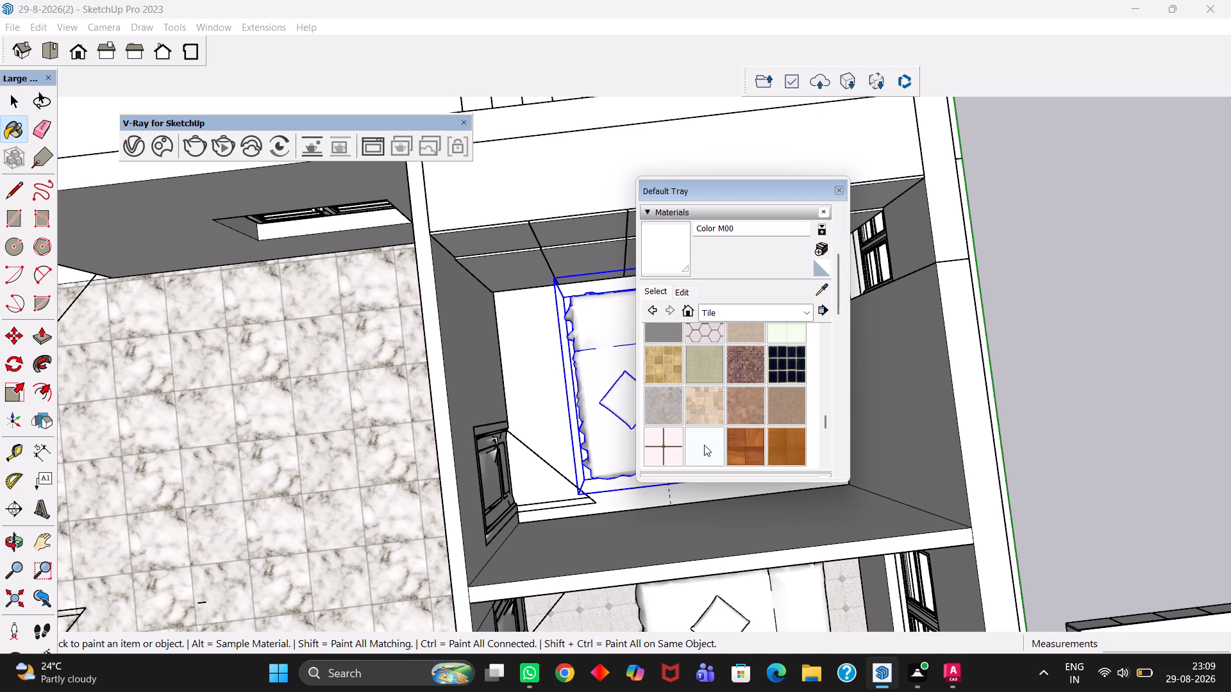
left_click(704, 445)
left_click(529, 378)
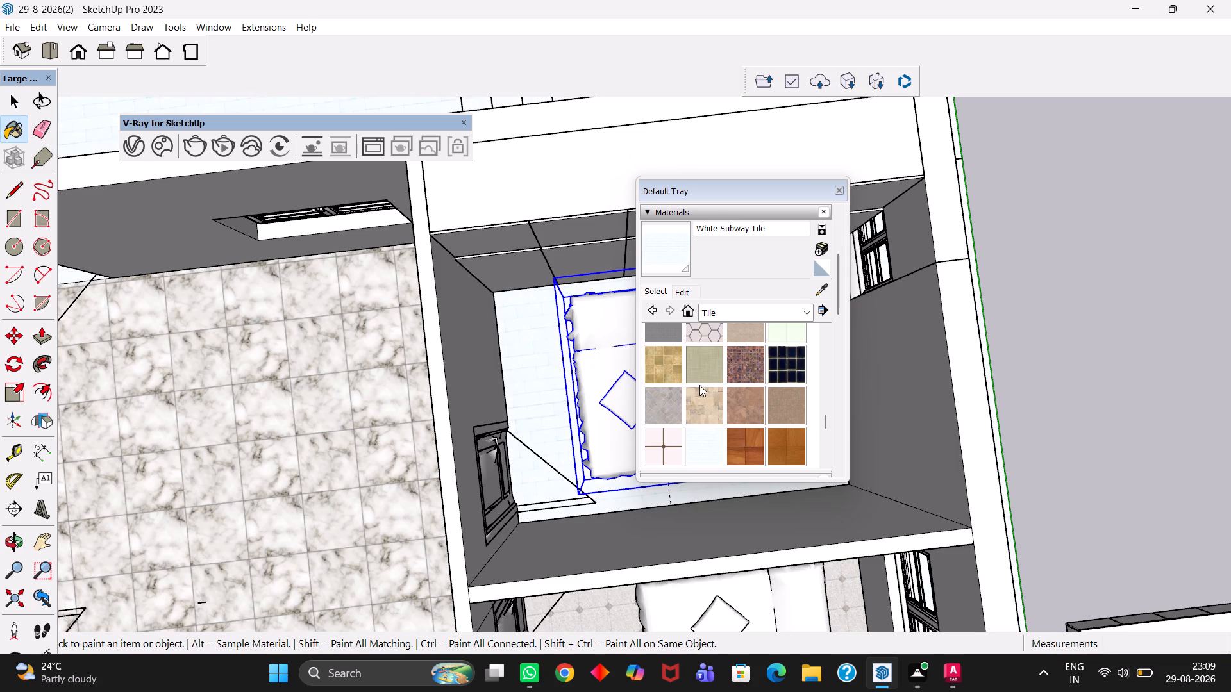
Repaint the wardrobe room's floor with Marble Carrara Gold Floor Tile from the Tile materials.
scroll(699, 386, "down", 2)
scroll(714, 383, "up", 5)
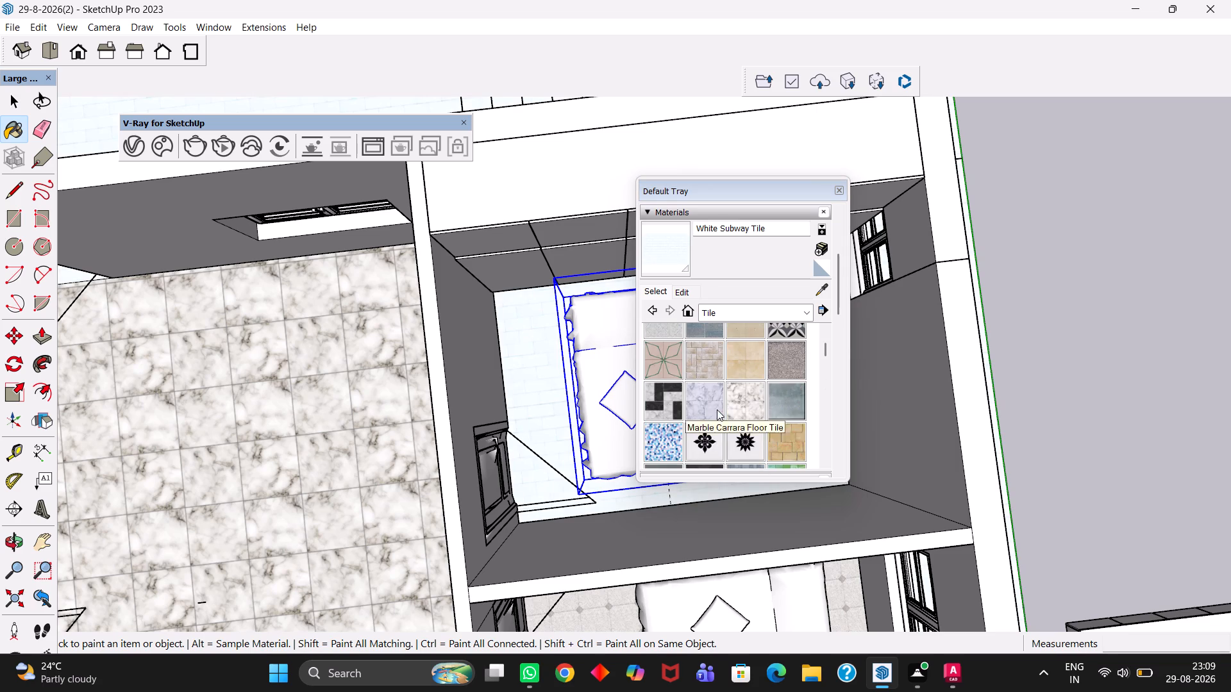
left_click(742, 395)
left_click(540, 356)
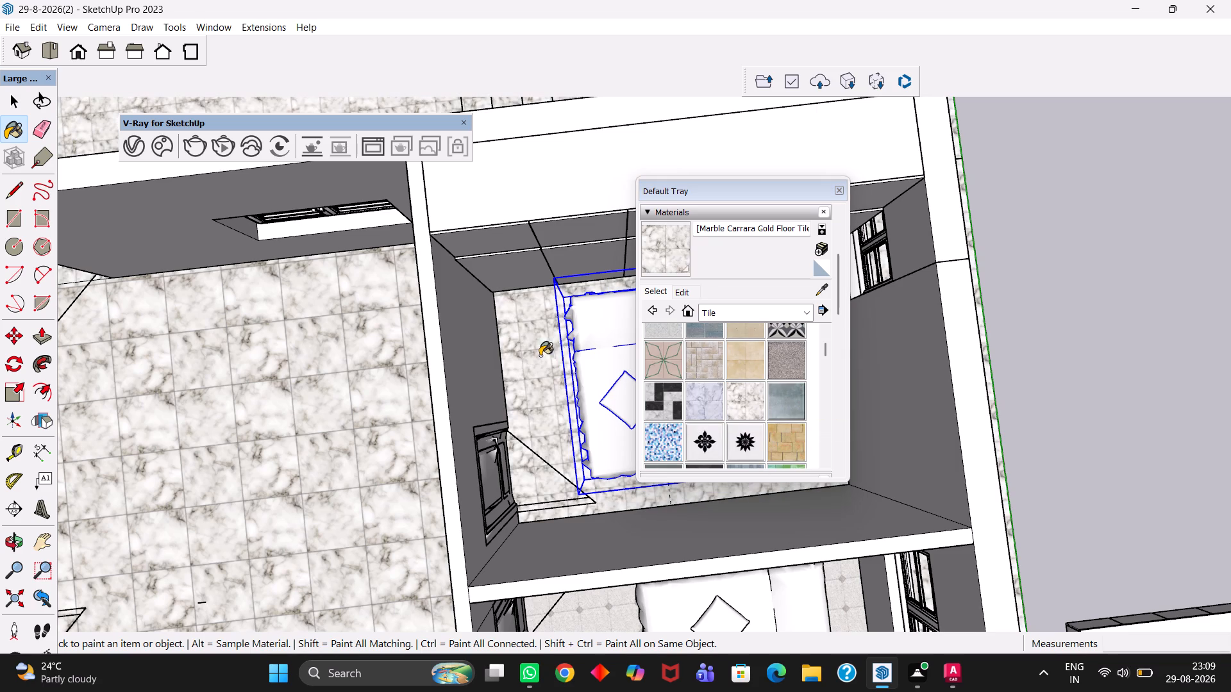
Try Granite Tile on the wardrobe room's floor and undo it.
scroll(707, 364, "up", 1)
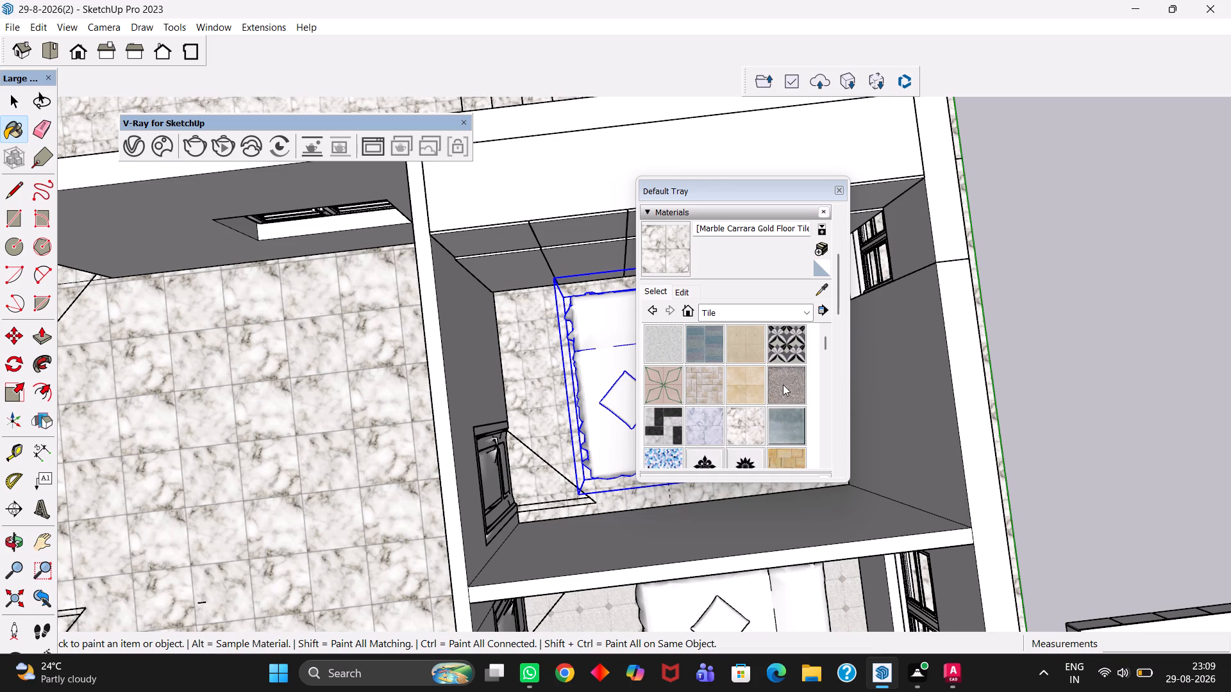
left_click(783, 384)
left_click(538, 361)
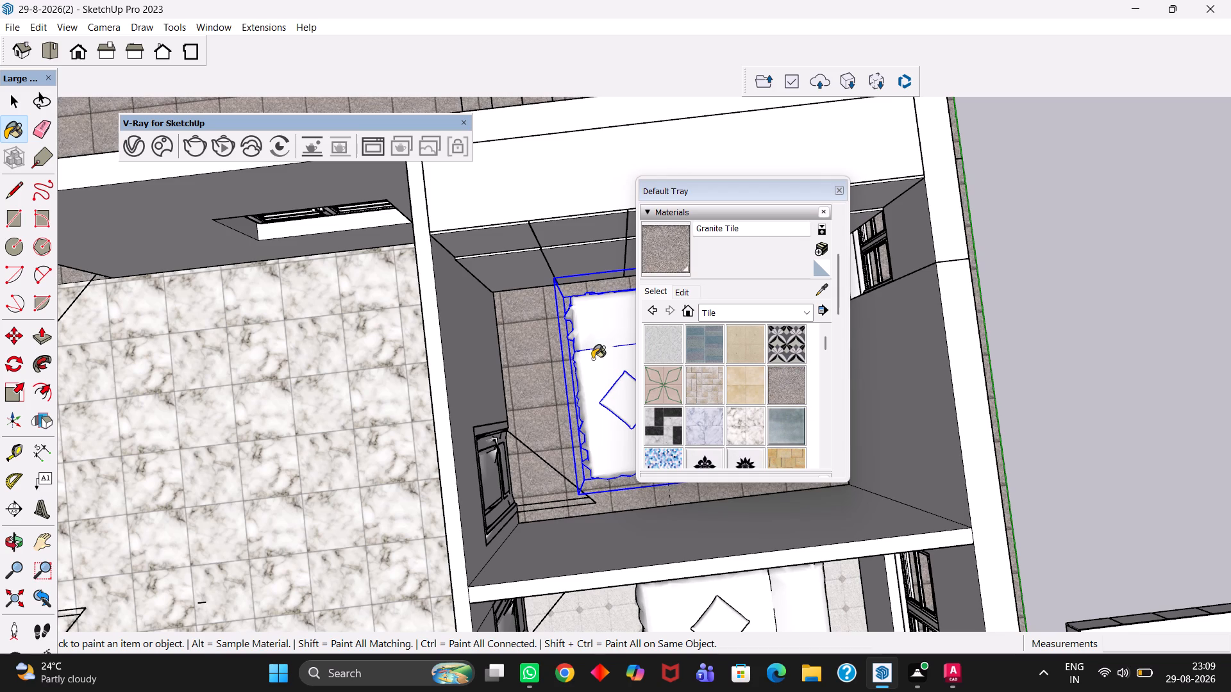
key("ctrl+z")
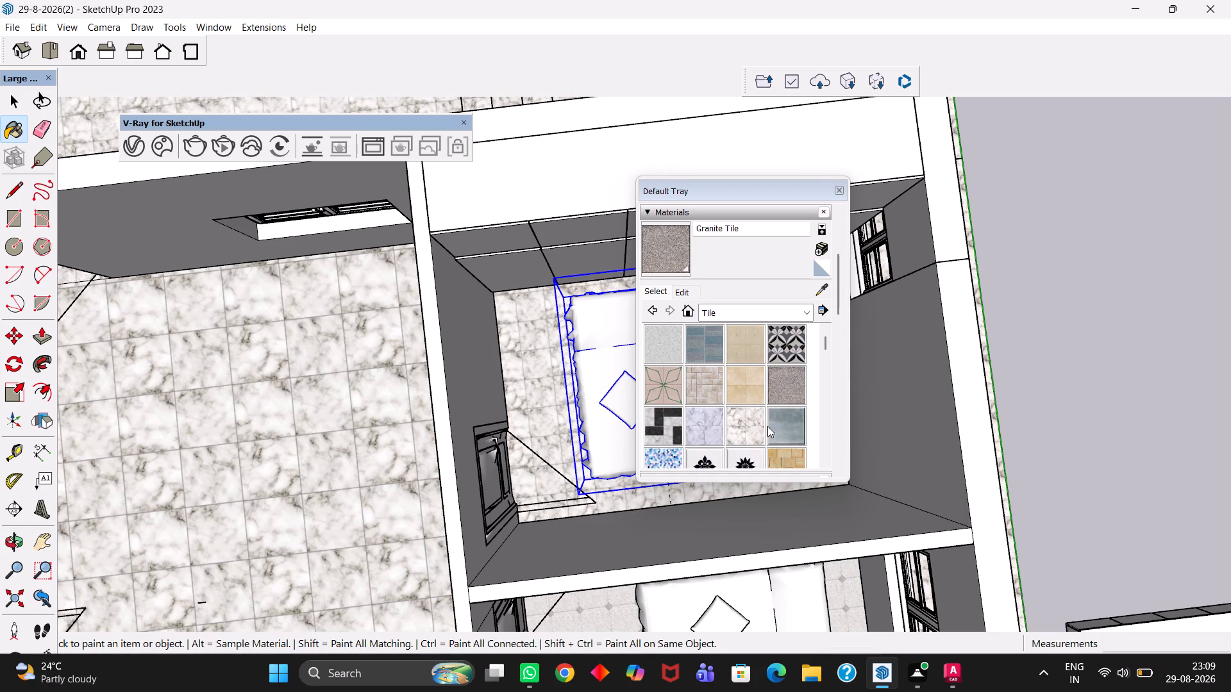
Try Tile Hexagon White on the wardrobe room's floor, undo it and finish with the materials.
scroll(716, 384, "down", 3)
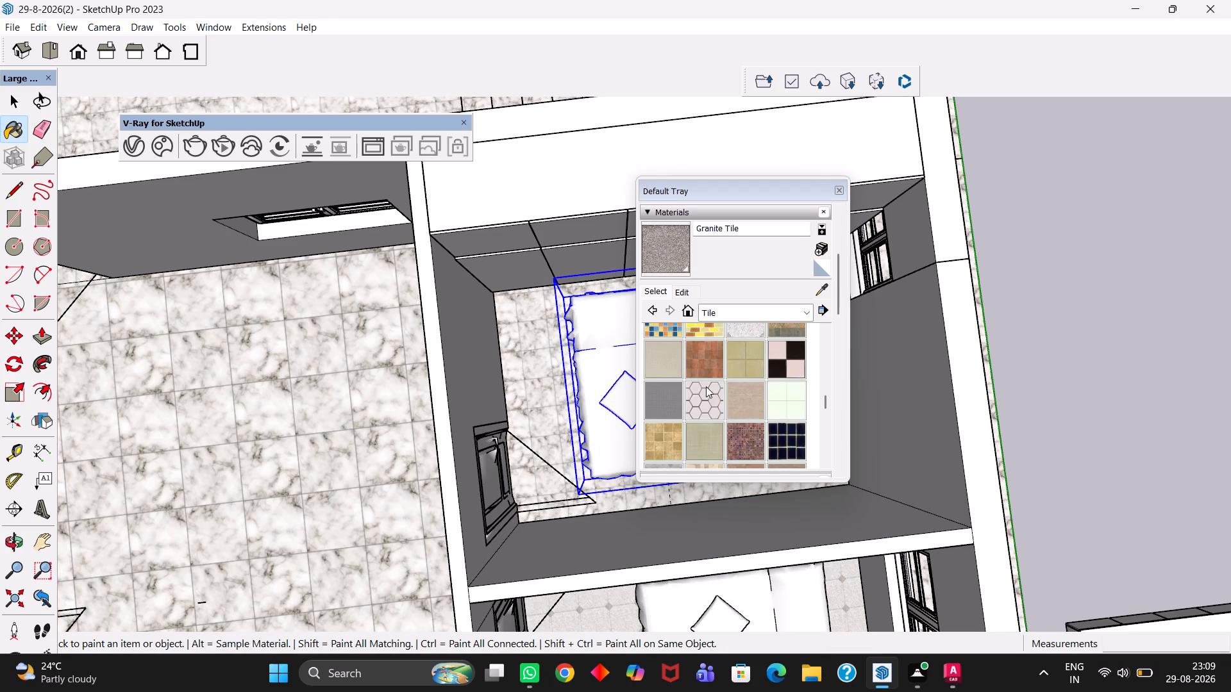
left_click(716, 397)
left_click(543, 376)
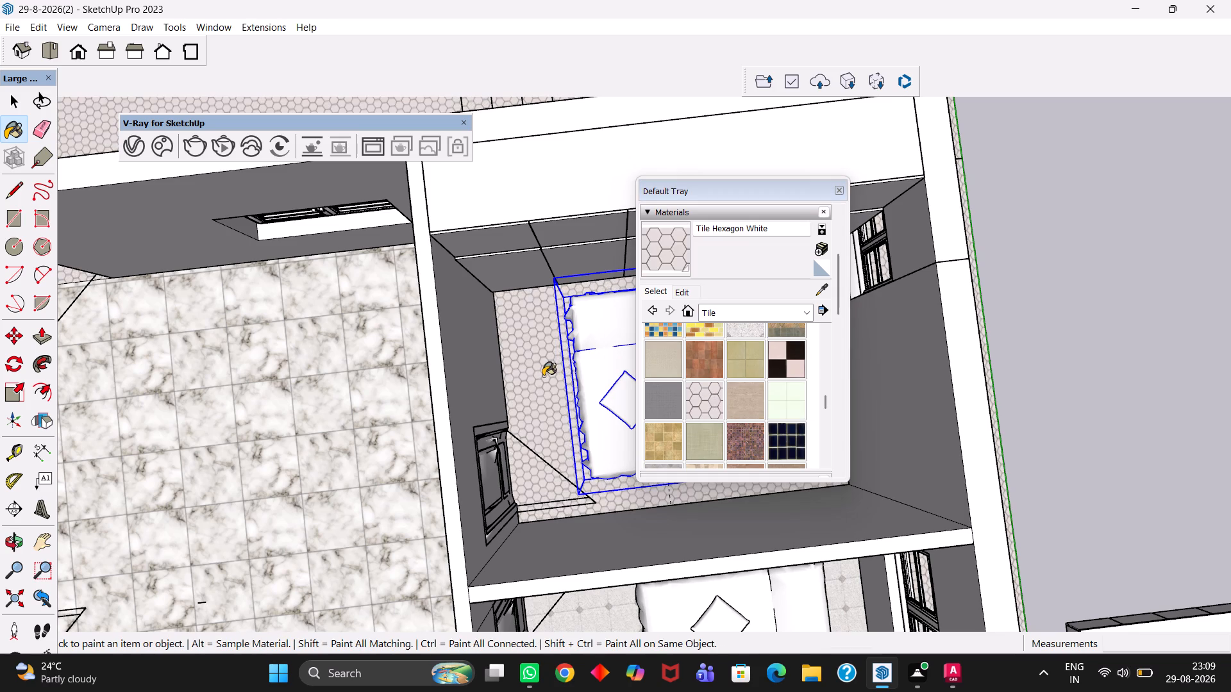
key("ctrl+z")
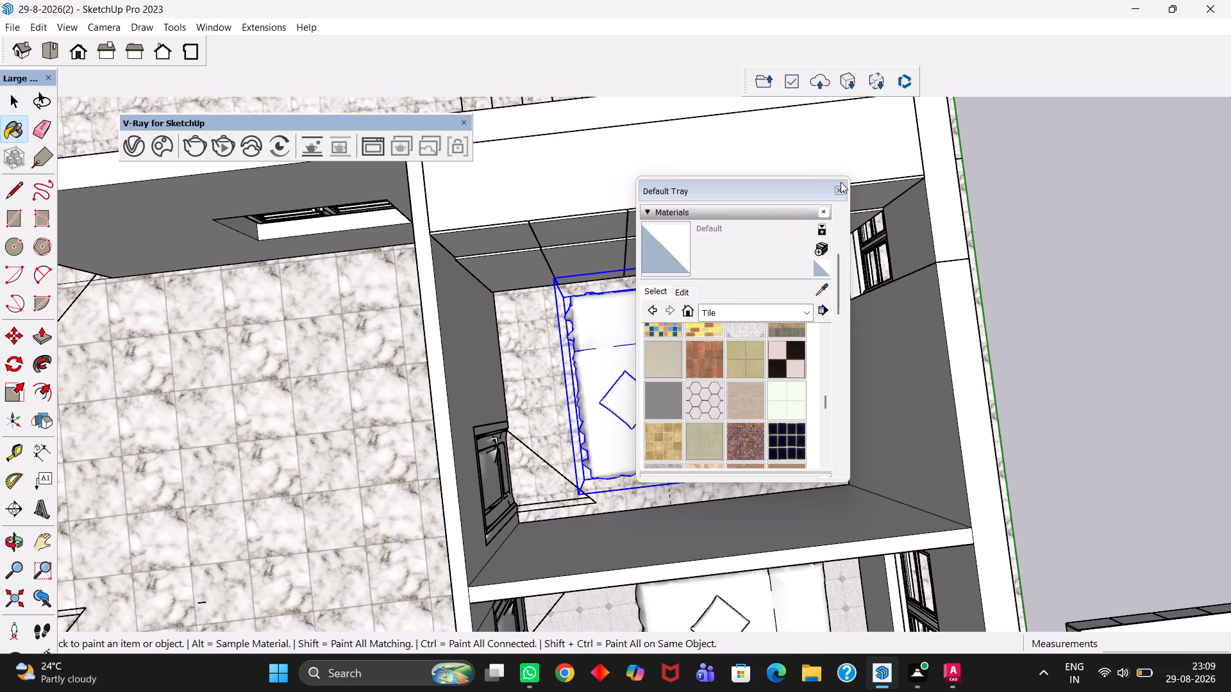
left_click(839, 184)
Move the wardrobe room's bed by its headboard-end corner about 7" toward the window-side wall.
scroll(609, 358, "down", 7)
middle_click_drag(653, 402, 623, 400)
key("space")
scroll(677, 383, "up", 1)
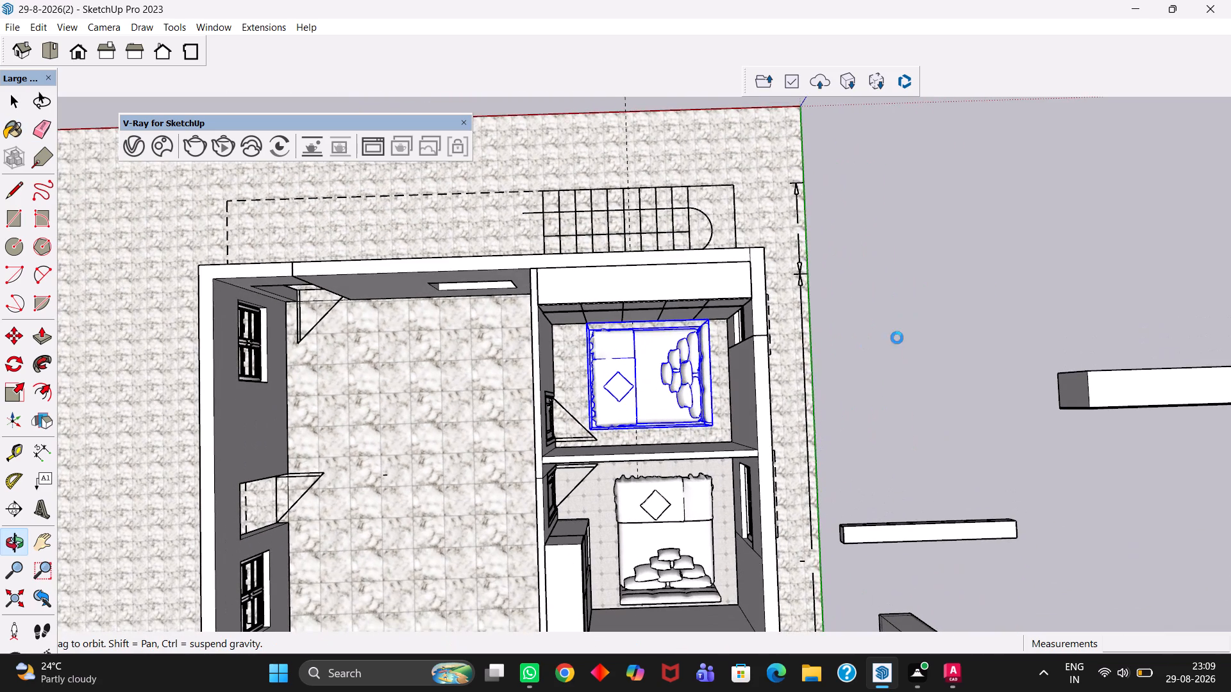
left_click(917, 331)
left_click(840, 188)
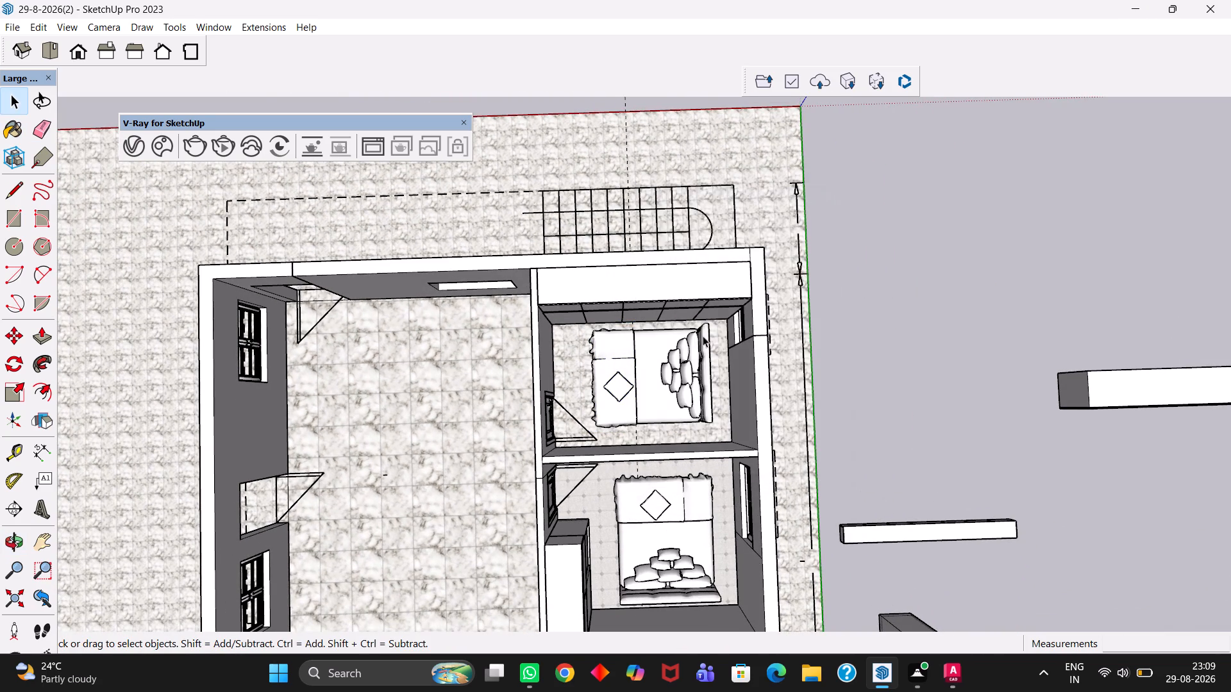
scroll(691, 380, "up", 7)
key("h")
left_click_drag(612, 364, 634, 405)
scroll(633, 418, "up", 3)
key("space")
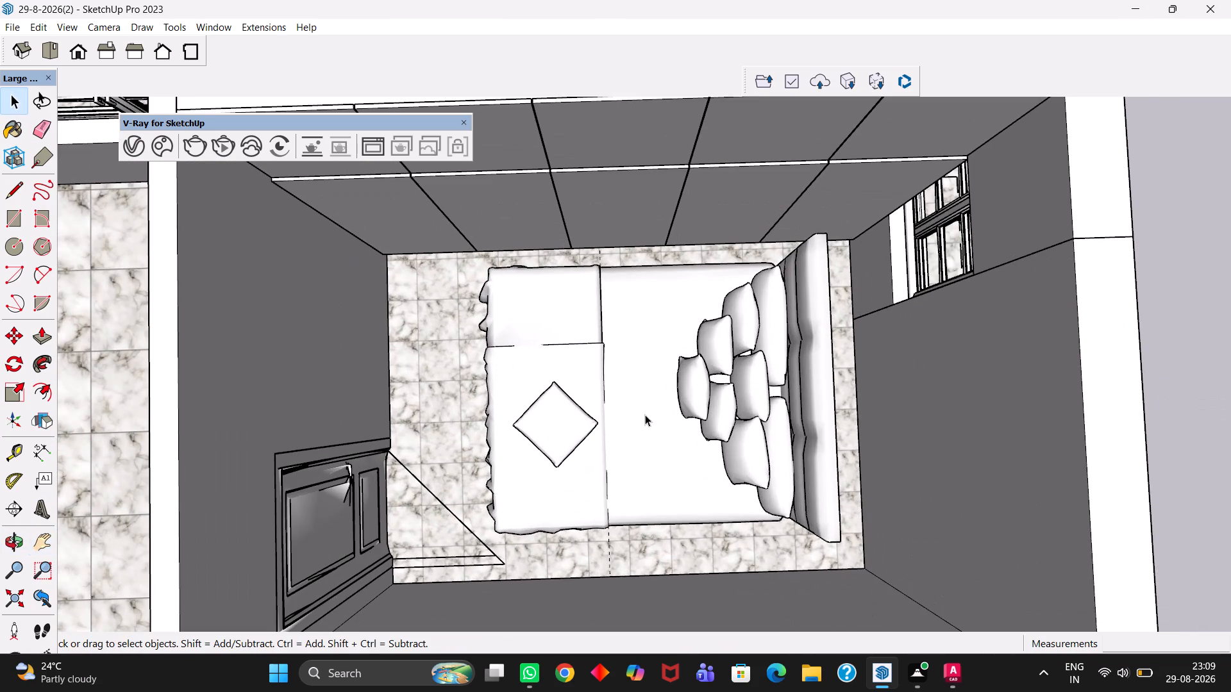
left_click(645, 415)
scroll(646, 415, "down", 1)
scroll(646, 415, "up", 4)
key("h")
left_click_drag(727, 415, 492, 348)
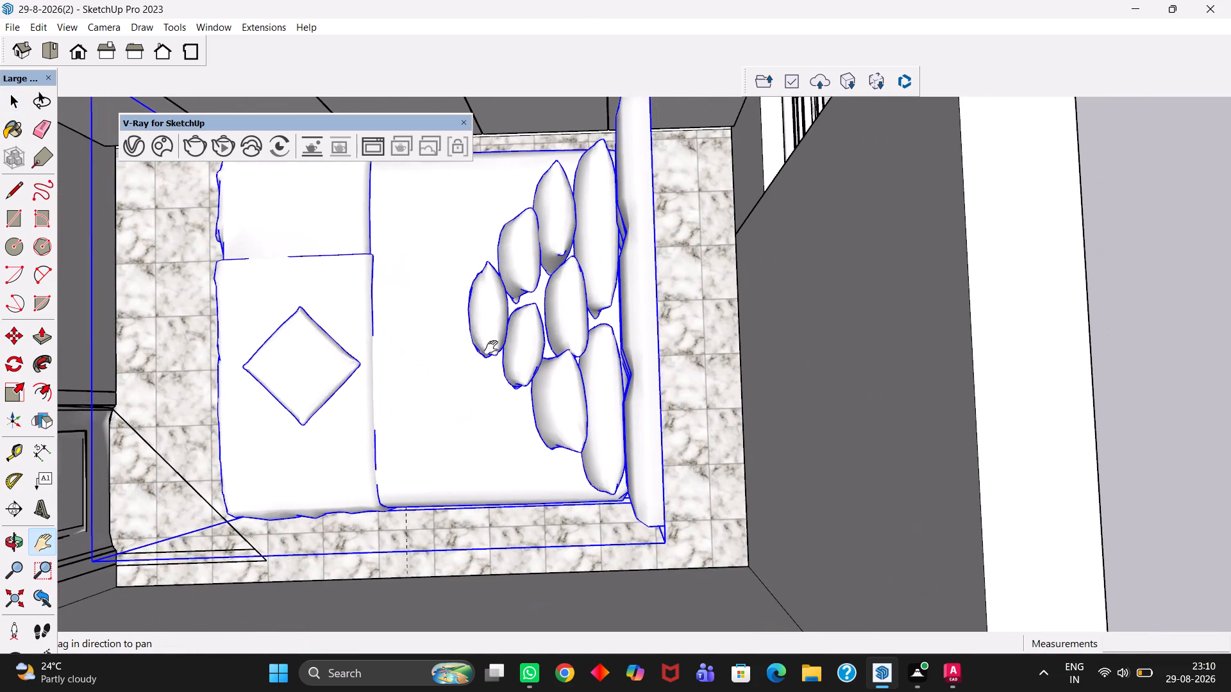
scroll(644, 441, "up", 3)
left_click_drag(680, 443, 576, 399)
scroll(576, 413, "up", 2)
key("m")
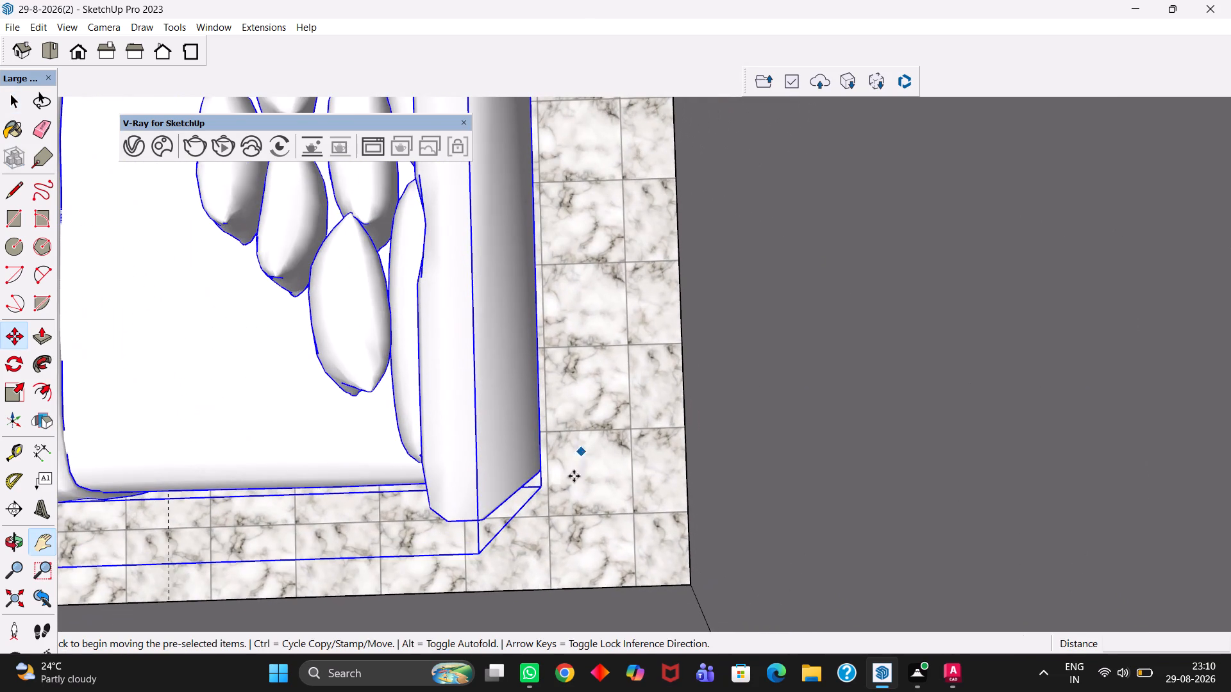
left_click(543, 486)
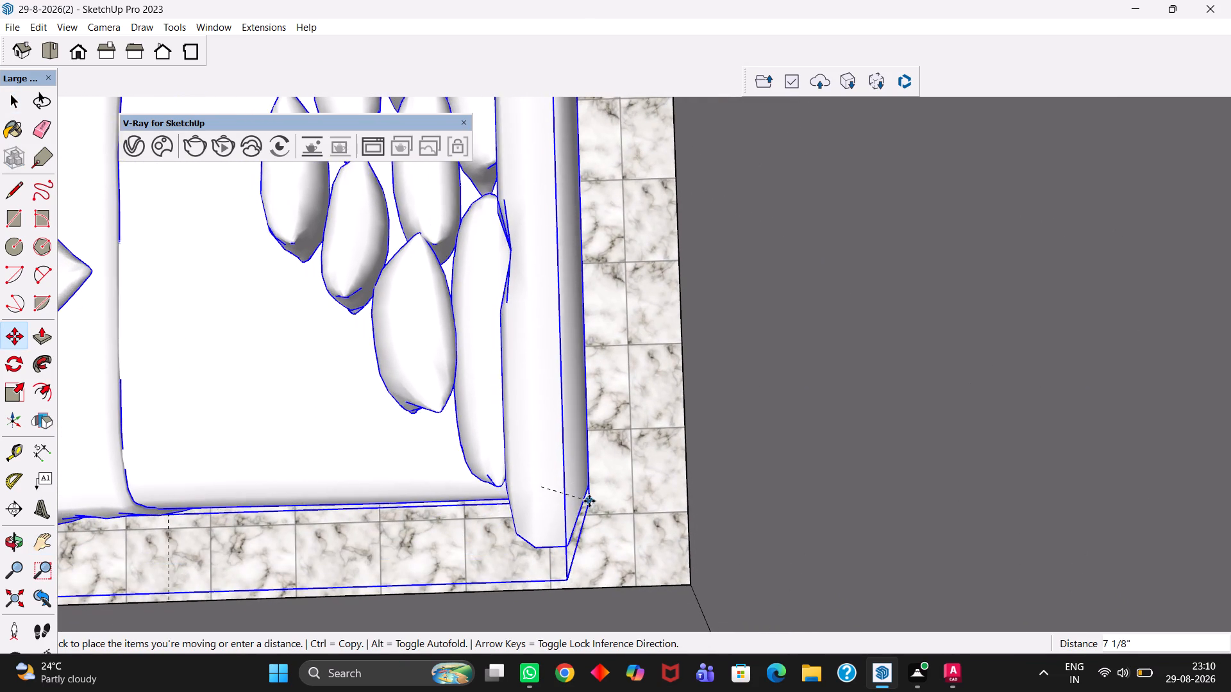
left_click(596, 491)
Look over the furnished bedrooms and the adjoining rooms from above.
key("h")
scroll(596, 491, "down", 10)
left_click_drag(419, 398, 560, 428)
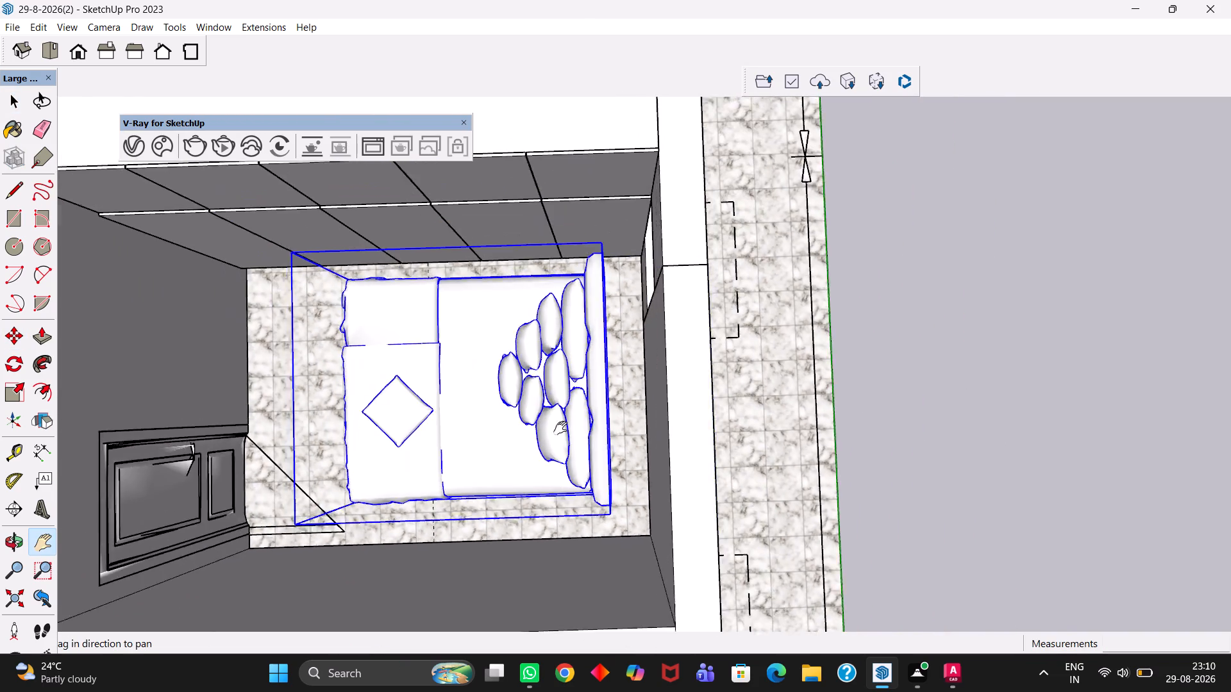
left_click_drag(560, 428, 660, 430)
scroll(664, 429, "down", 6)
scroll(574, 438, "down", 4)
key("h")
left_click_drag(605, 466, 612, 314)
scroll(599, 424, "up", 2)
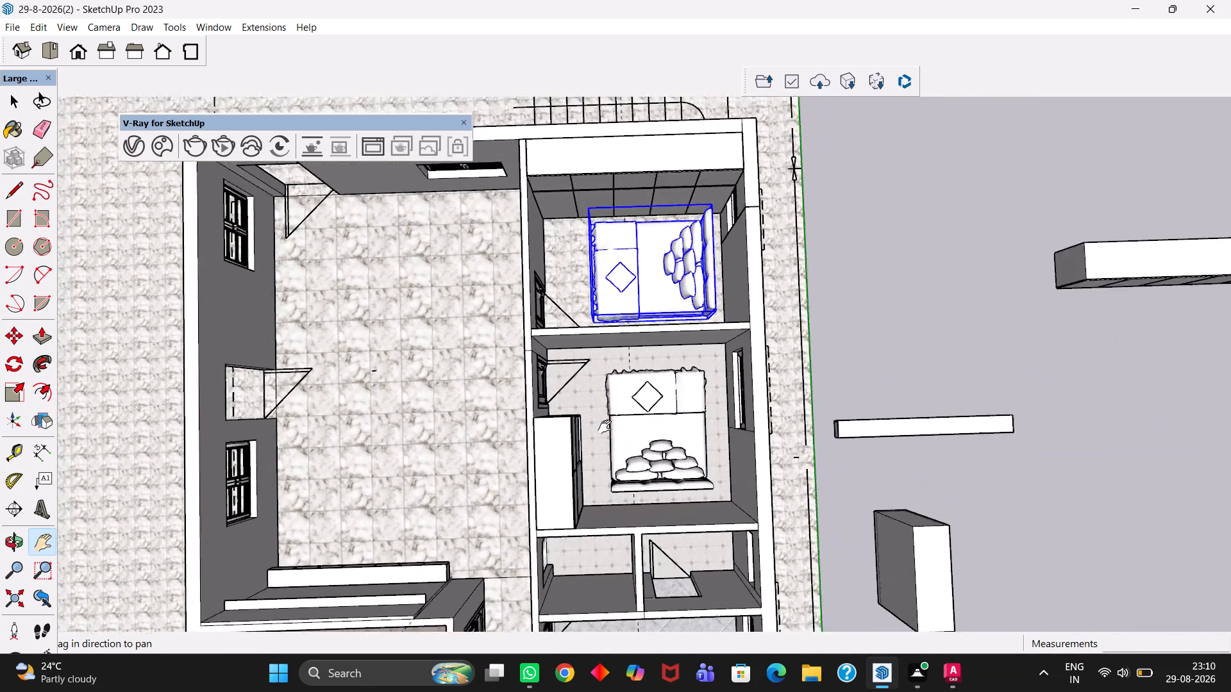
scroll(605, 427, "up", 2)
middle_click_drag(619, 443, 583, 401)
scroll(583, 401, "up", 1)
scroll(583, 401, "down", 5)
left_click_drag(596, 459, 615, 299)
scroll(599, 387, "up", 4)
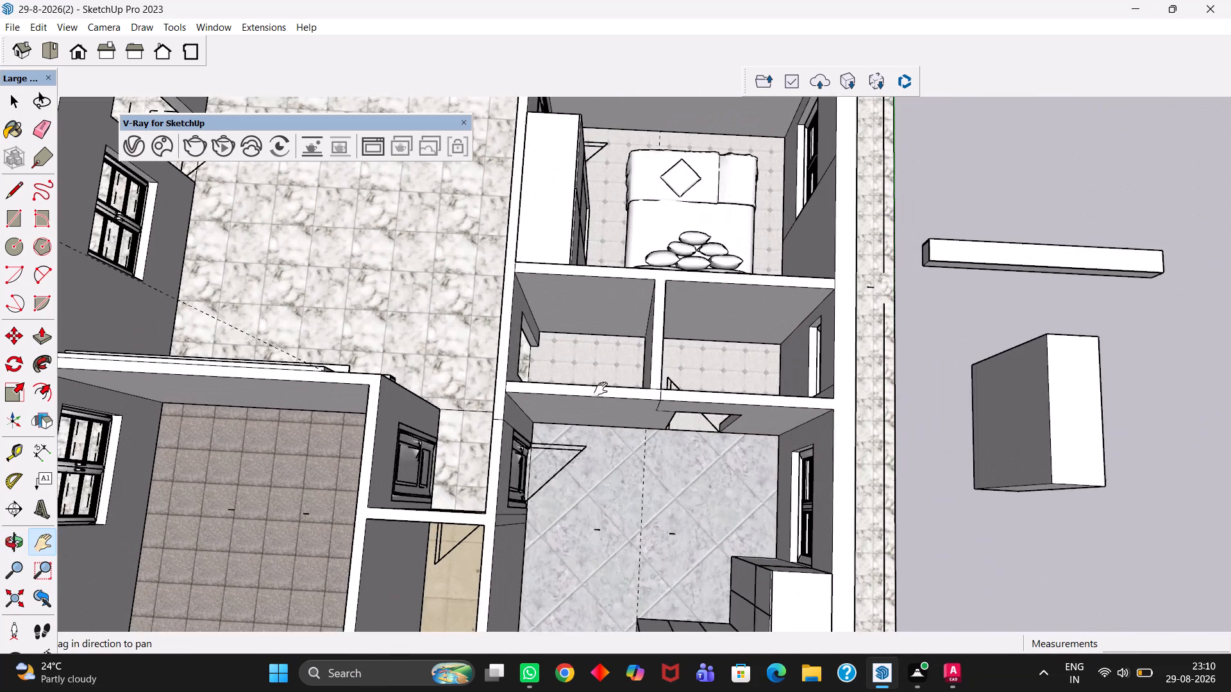
scroll(601, 389, "down", 5)
key("h")
left_click_drag(646, 309, 633, 430)
middle_click_drag(663, 349, 679, 404)
scroll(679, 404, "up", 2)
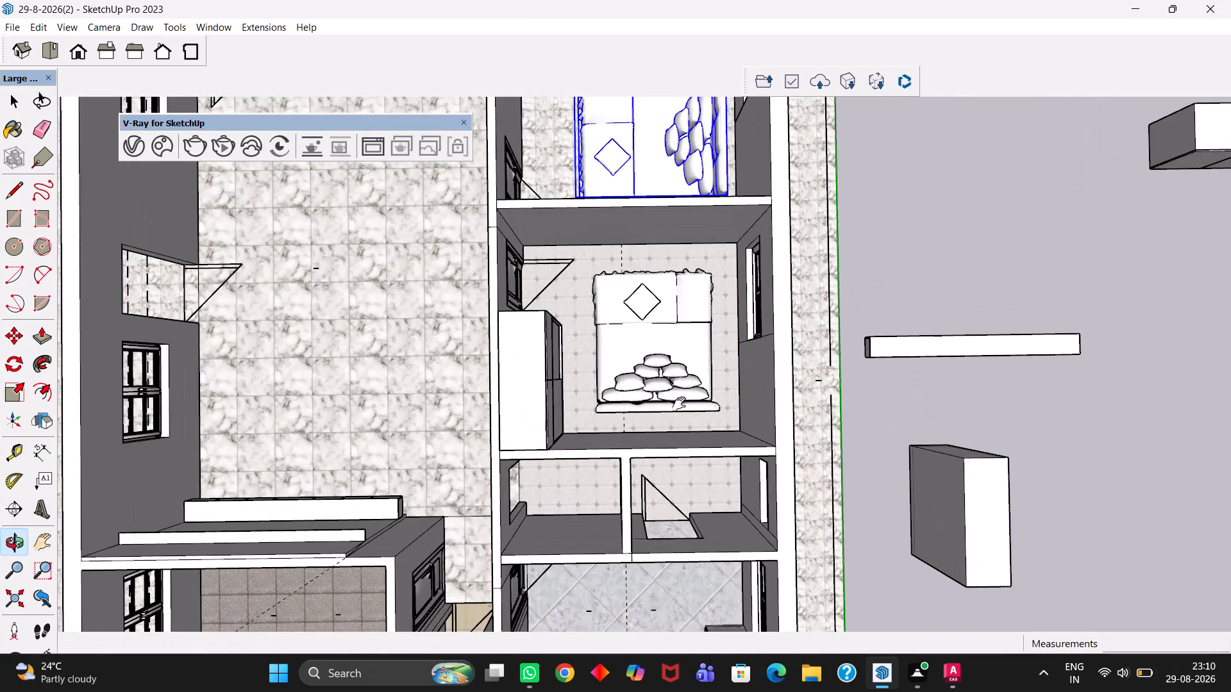
Copy the neighbouring bedroom's bed by its headboard-end corner into the diagonally tiled room with the L-shaped cabinets.
key("space")
left_click(649, 349)
scroll(624, 364, "up", 5)
middle_click_drag(554, 425, 753, 329)
scroll(758, 325, "up", 1)
middle_click_drag(478, 367, 672, 449)
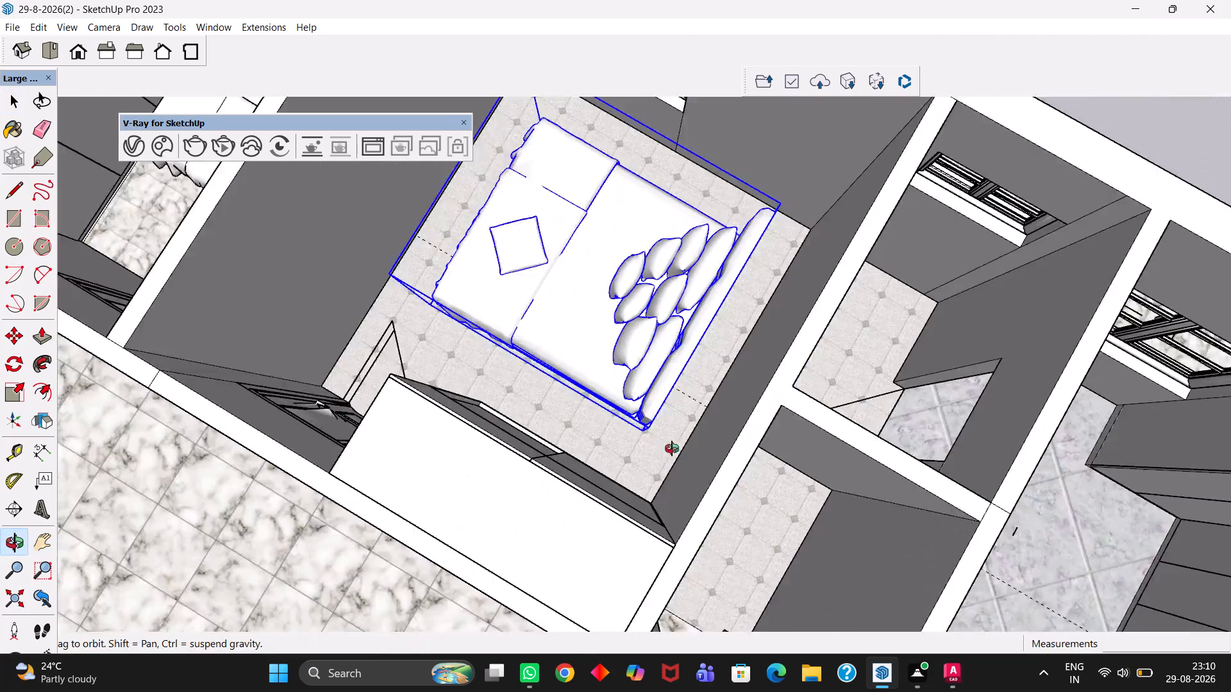
middle_click_drag(672, 449, 734, 427)
scroll(710, 445, "up", 7)
key("m")
left_click(650, 428)
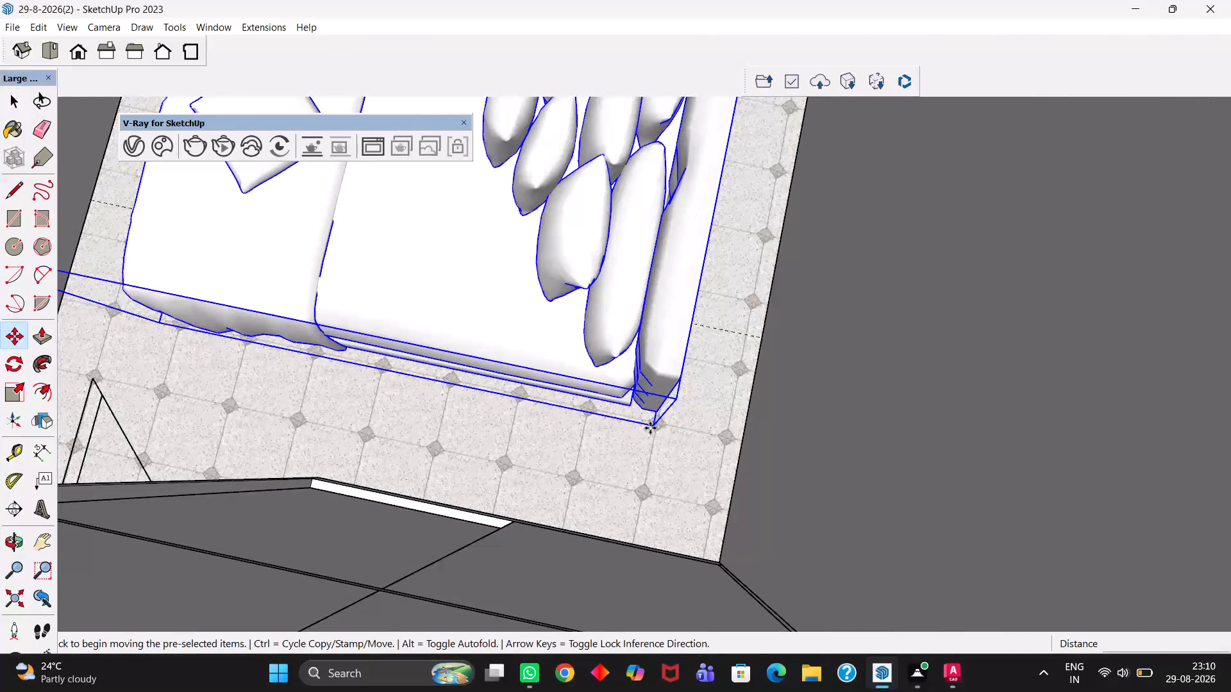
scroll(604, 424, "down", 12)
key("h")
scroll(548, 416, "up", 1)
middle_click_drag(547, 416, 661, 410)
left_click_drag(803, 397, 438, 421)
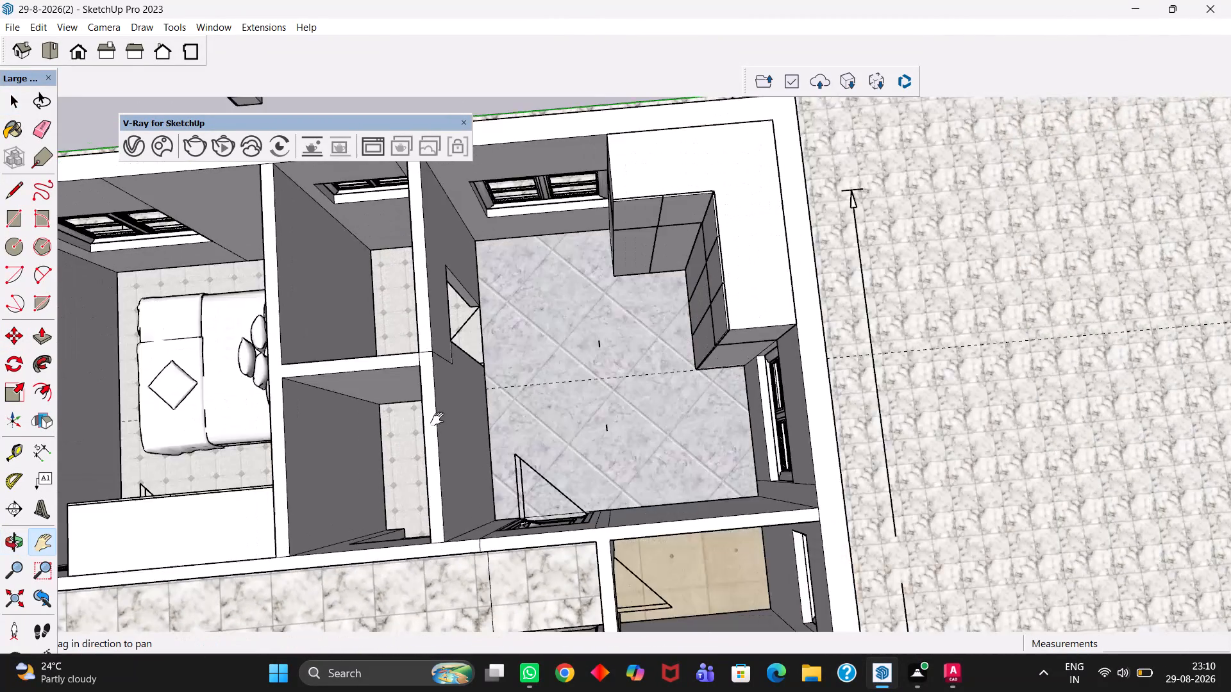
scroll(593, 412, "up", 3)
scroll(611, 408, "down", 4)
scroll(660, 436, "up", 3)
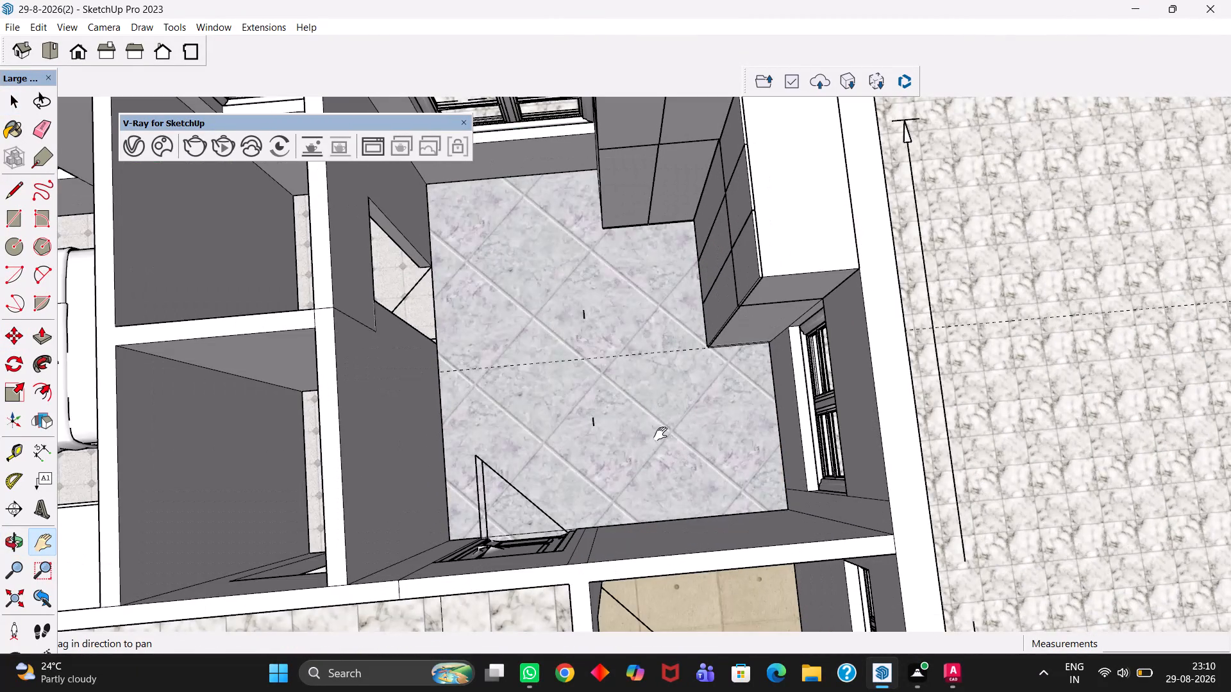
key("Escape")
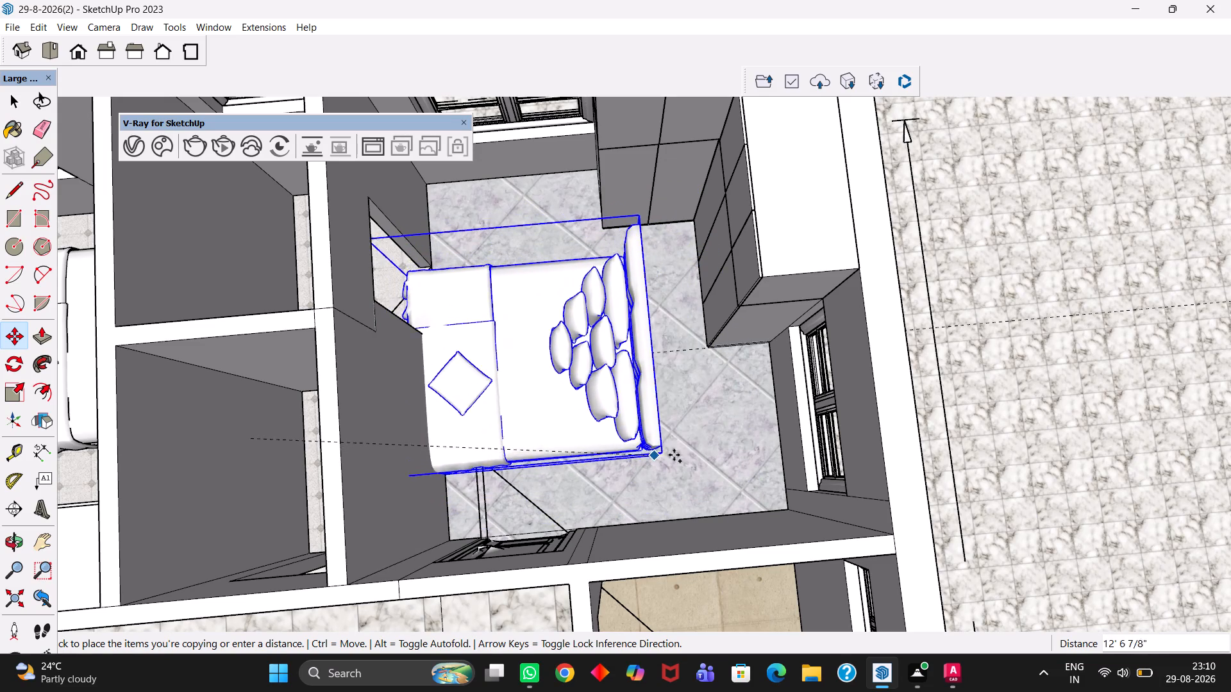
left_click(704, 441)
Rotate the new bed copy 90 degrees horizontally about its headboard-end floor corner.
scroll(552, 413, "down", 9)
scroll(561, 417, "up", 2)
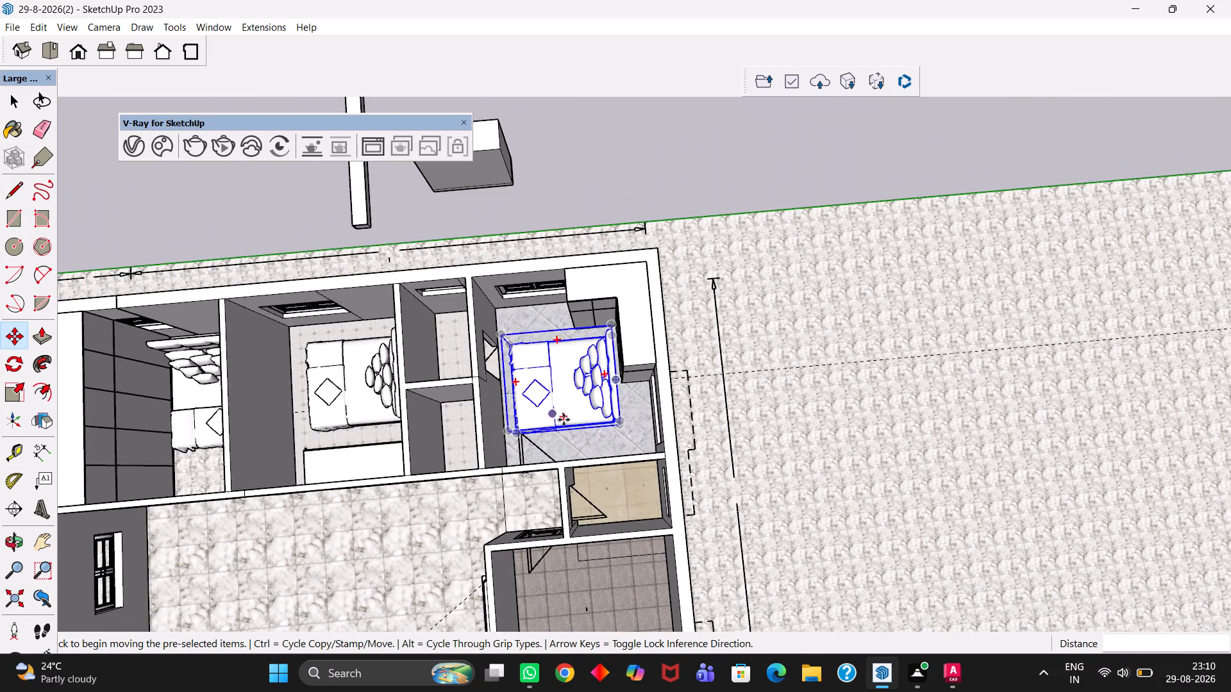
scroll(564, 420, "up", 6)
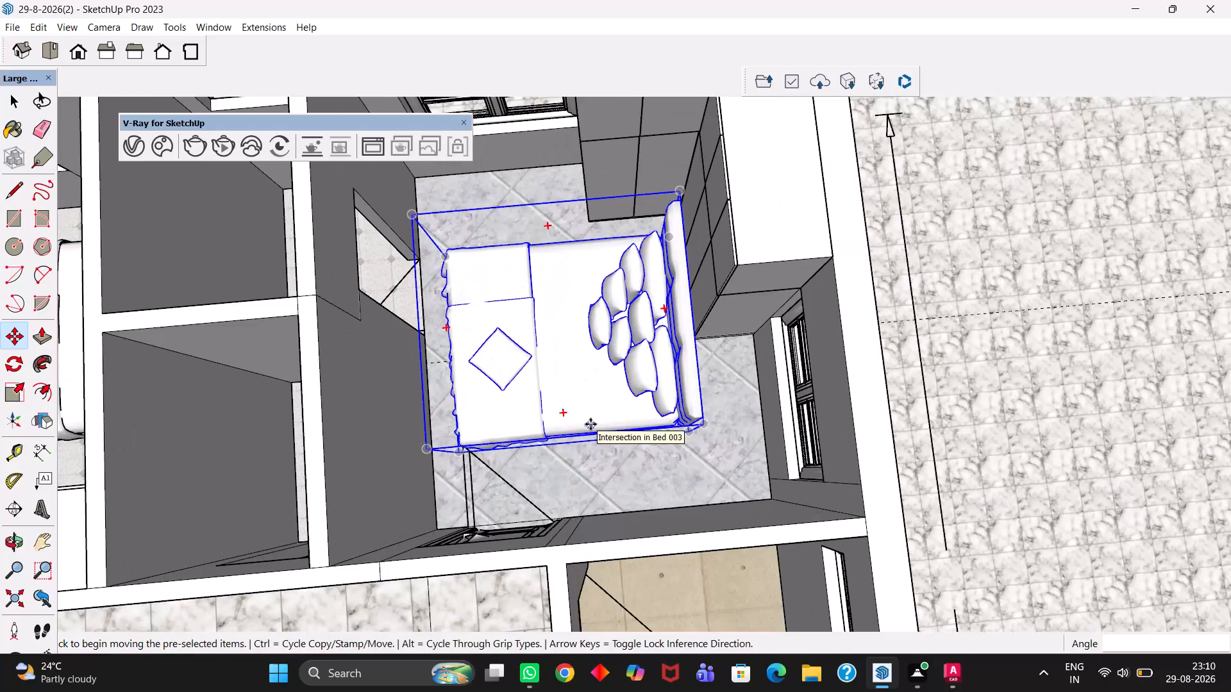
scroll(590, 424, "up", 2)
key("s")
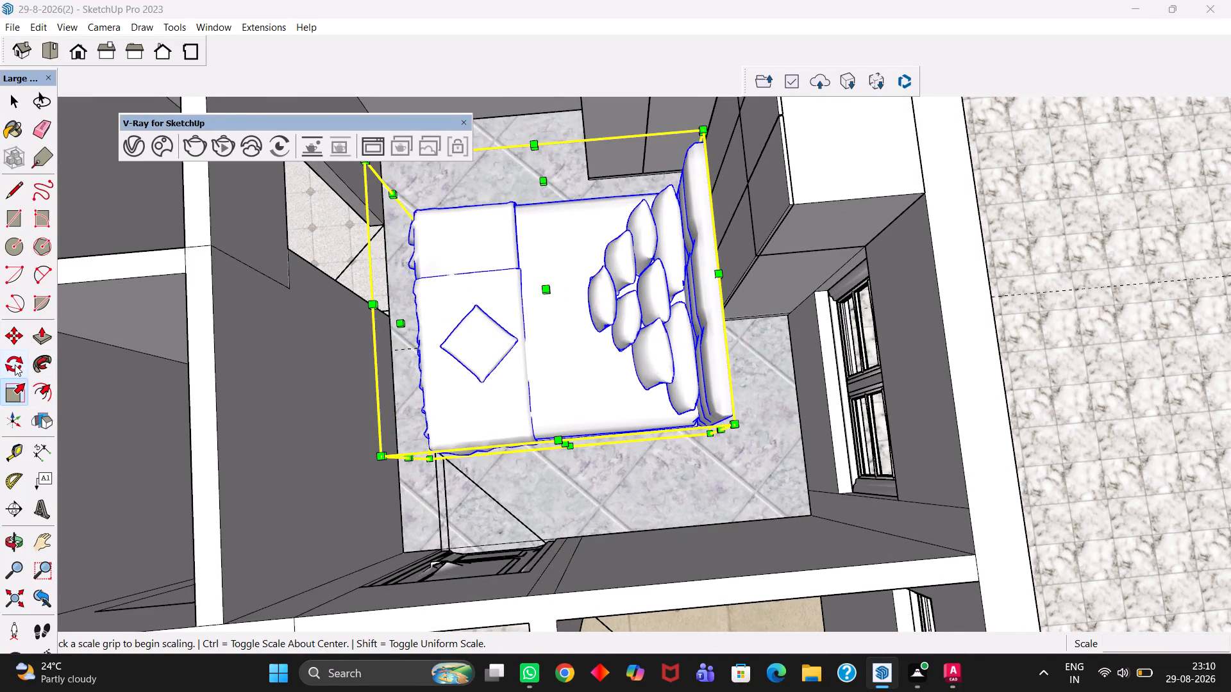
left_click(15, 365)
scroll(626, 469, "up", 8)
middle_click_drag(716, 462, 667, 432)
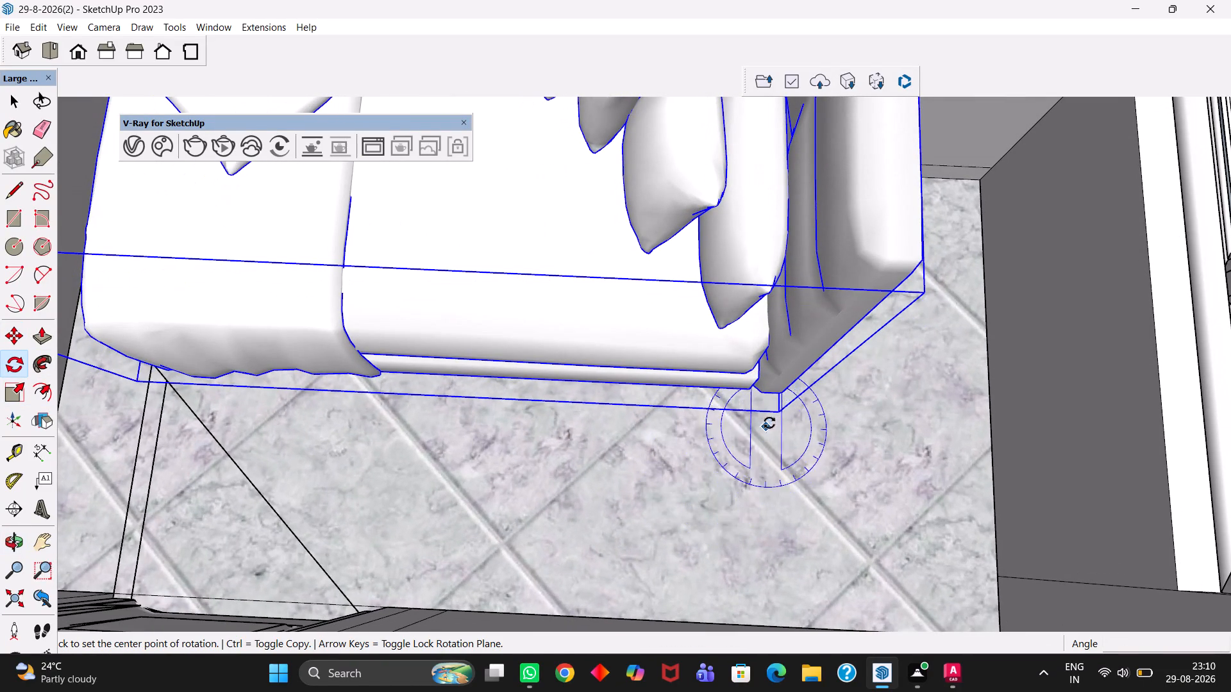
left_click(778, 411)
left_click(774, 502)
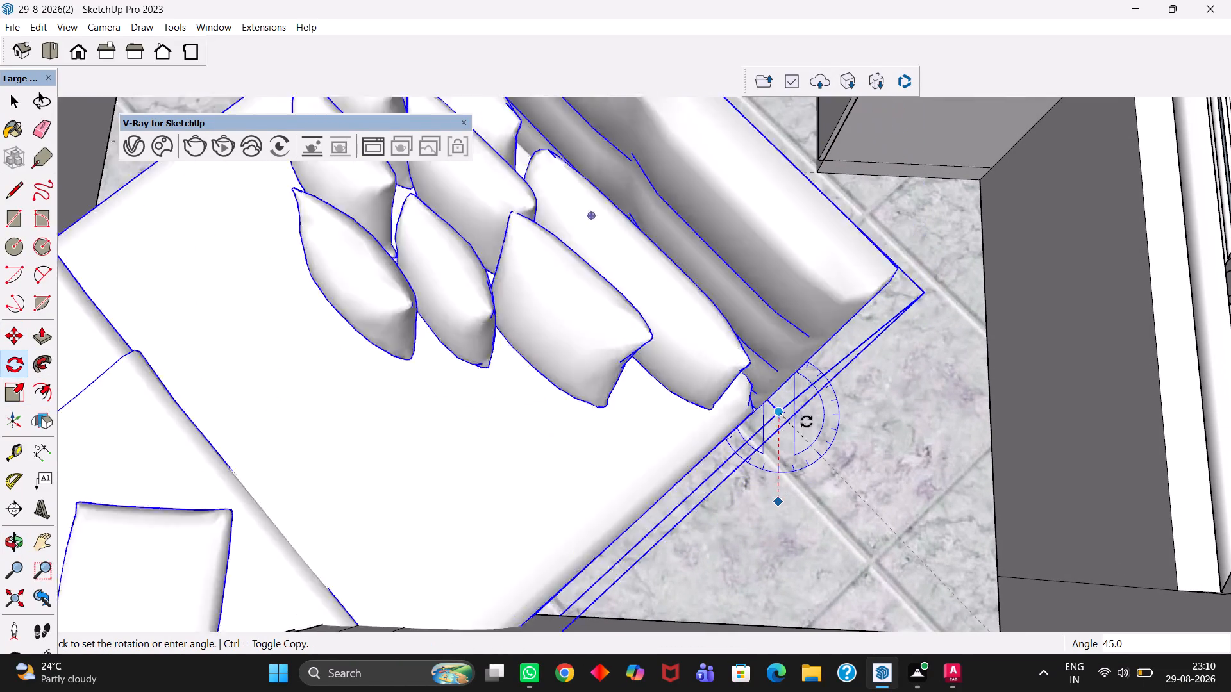
left_click(803, 406)
Move the rotated bed about 6' 6 5/8" so its headboard faces the window wall beside the L-shaped cabinets.
scroll(766, 421, "down", 5)
middle_click_drag(591, 364, 616, 485)
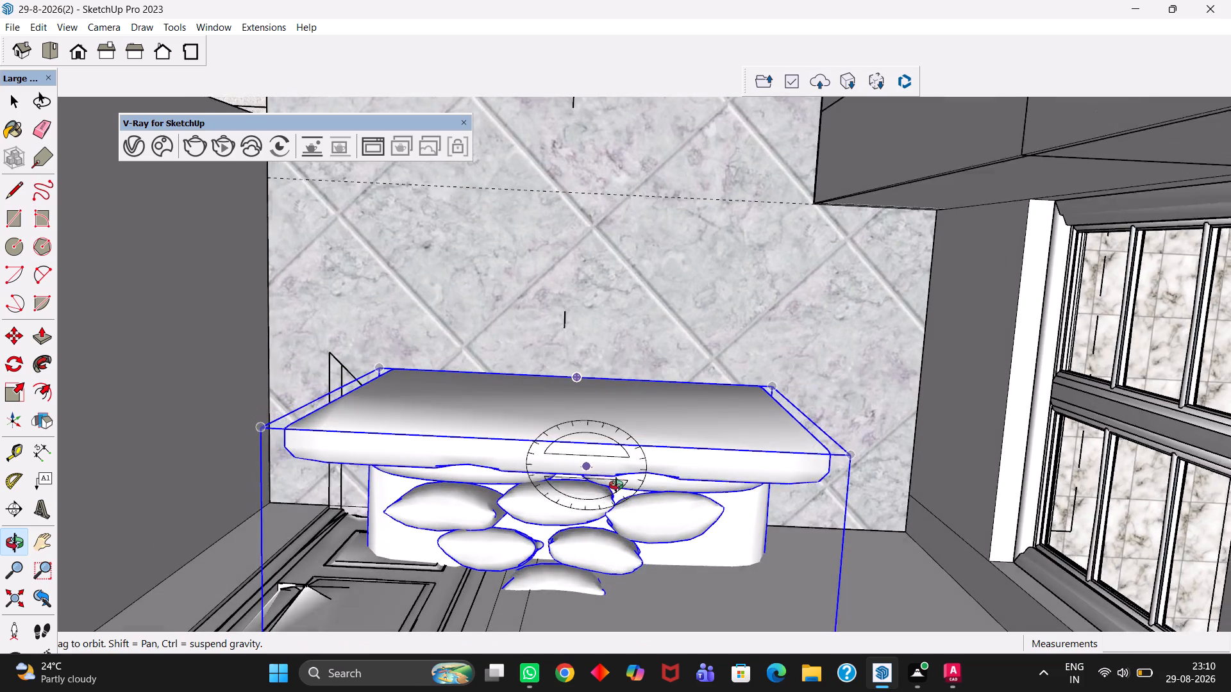
middle_click_drag(616, 485, 617, 486)
scroll(632, 485, "up", 1)
key("m")
left_click(780, 383)
scroll(728, 367, "down", 5)
key("h")
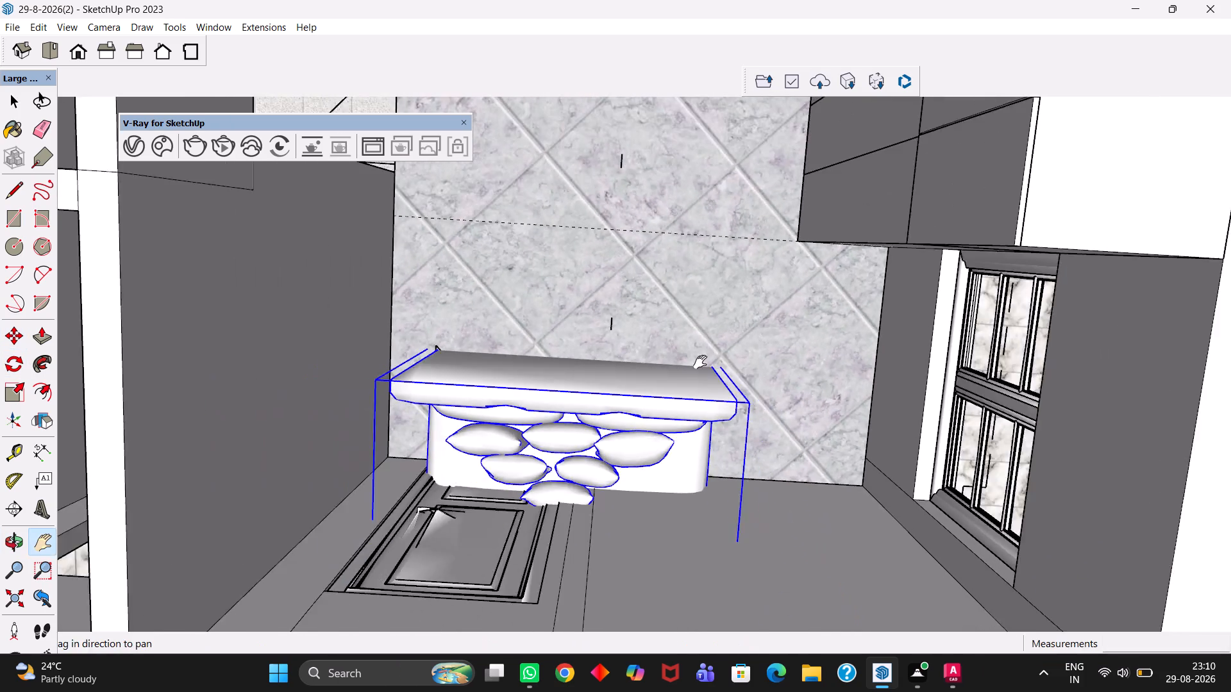
scroll(700, 362, "down", 3)
scroll(638, 361, "up", 1)
middle_click_drag(638, 361, 662, 309)
left_click_drag(651, 263, 739, 456)
middle_click_drag(775, 432, 817, 399)
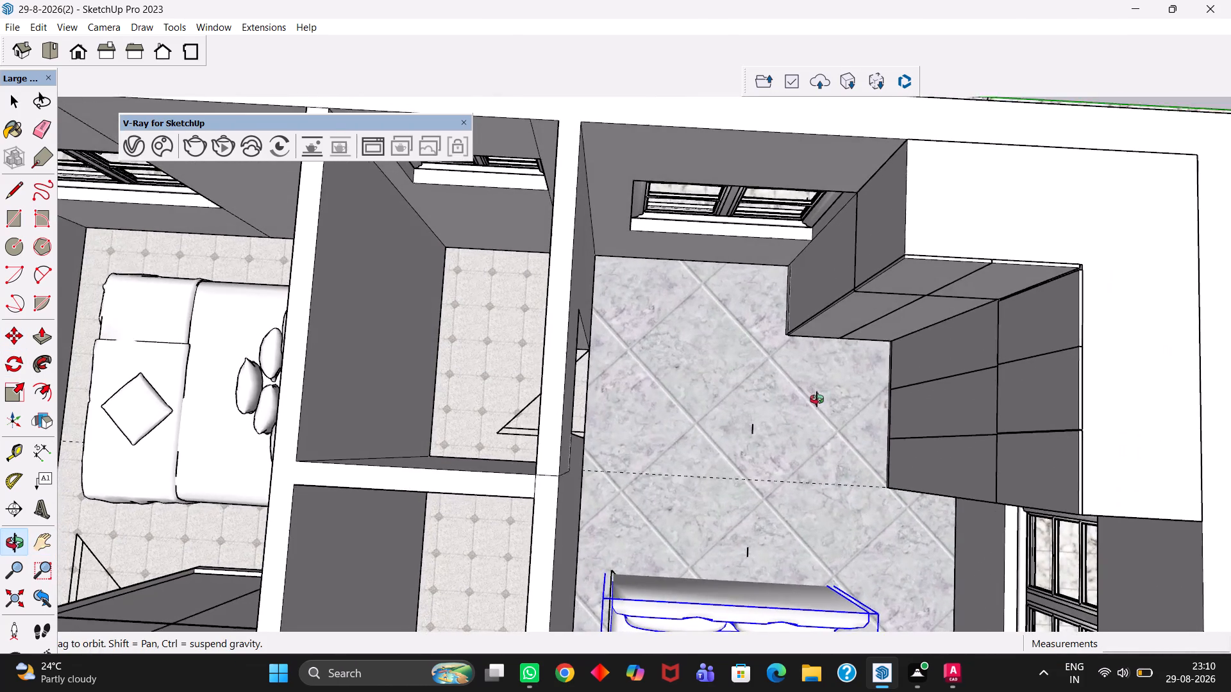
middle_click_drag(817, 399, 819, 403)
key("Escape")
scroll(819, 403, "up", 1)
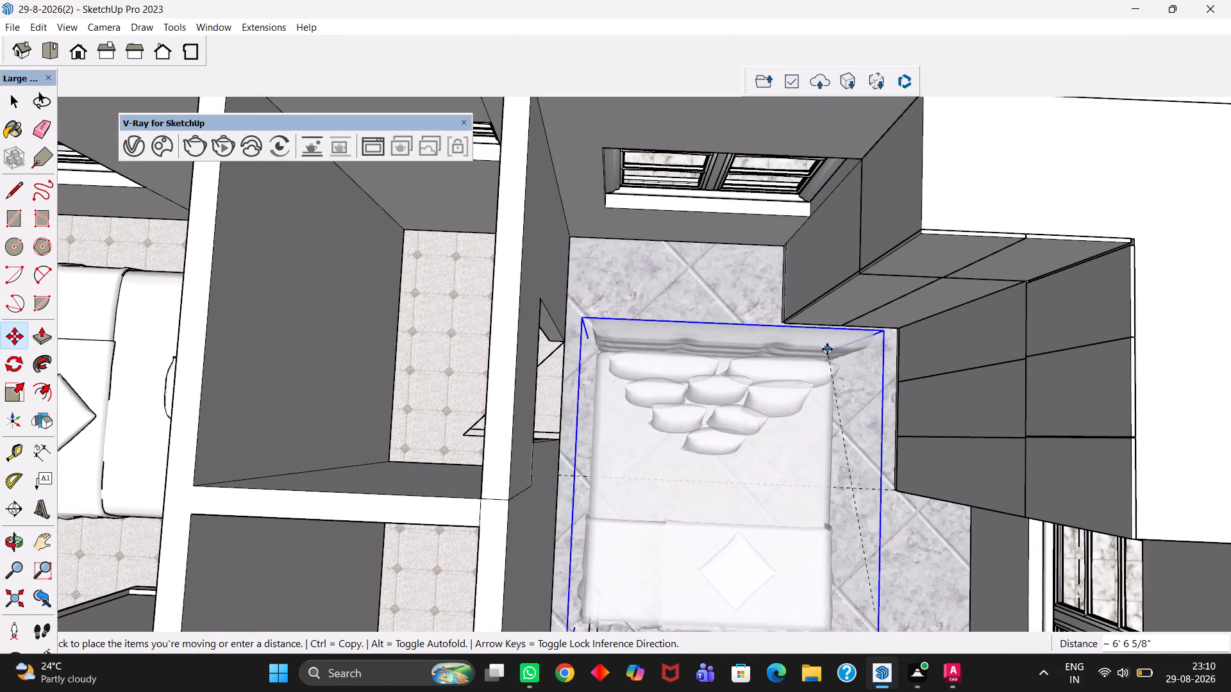
left_click(827, 349)
Move the bed copy about 6 7/8" by its headboard-end floor corner in the room with the L-shaped cabinets.
scroll(792, 371, "down", 4)
key("h")
middle_click_drag(754, 511, 656, 450)
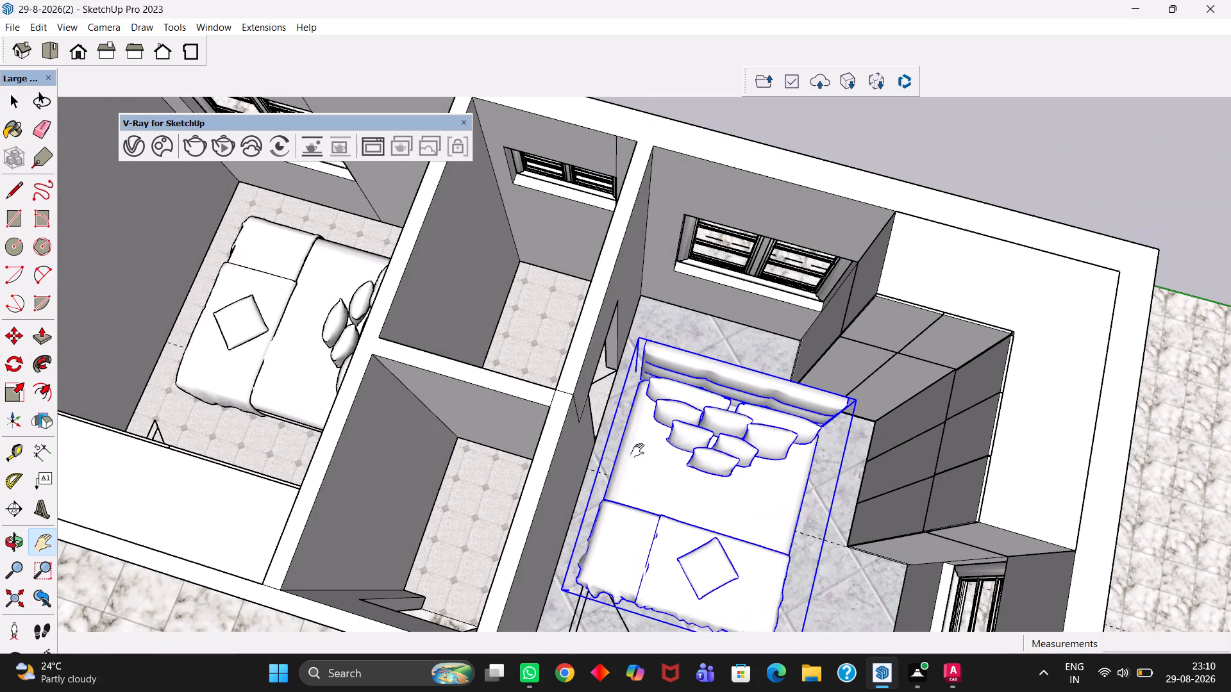
left_click_drag(744, 484, 606, 402)
scroll(570, 414, "down", 3)
middle_click_drag(649, 474, 569, 488)
scroll(599, 488, "up", 1)
scroll(652, 368, "up", 7)
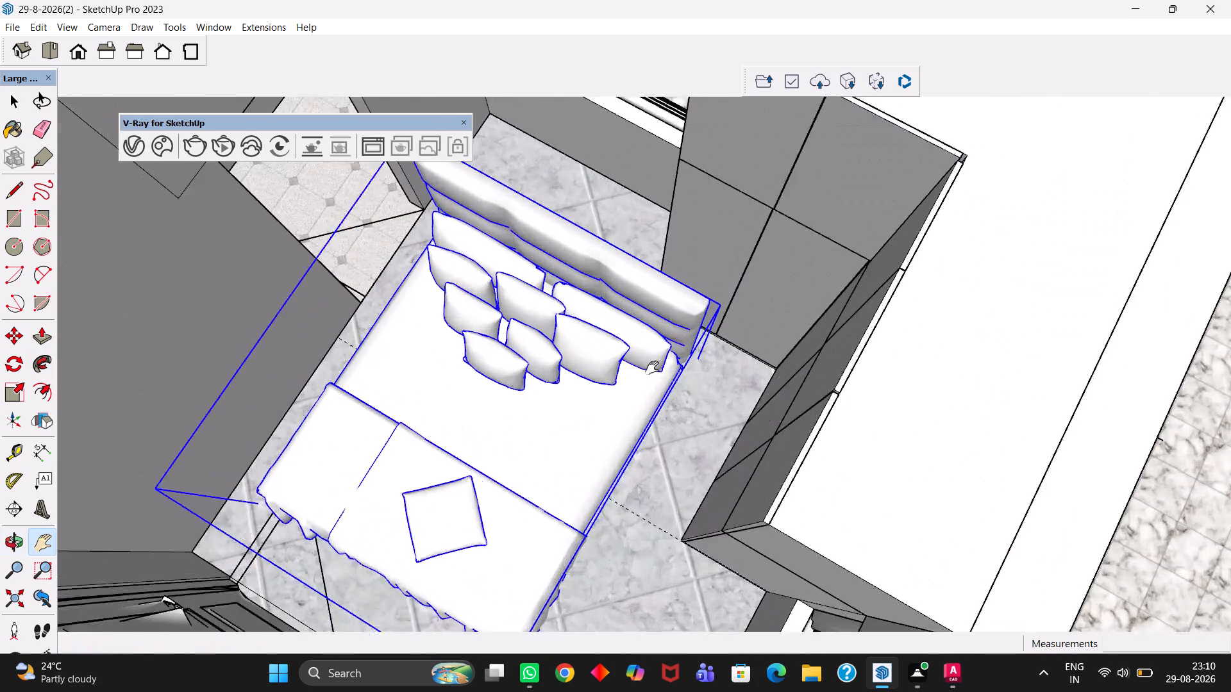
scroll(652, 368, "up", 2)
middle_click_drag(682, 429, 624, 295)
middle_click_drag(623, 293, 694, 320)
scroll(642, 308, "up", 1)
key("h")
scroll(746, 429, "up", 2)
key("m")
scroll(743, 449, "up", 1)
left_click(719, 444)
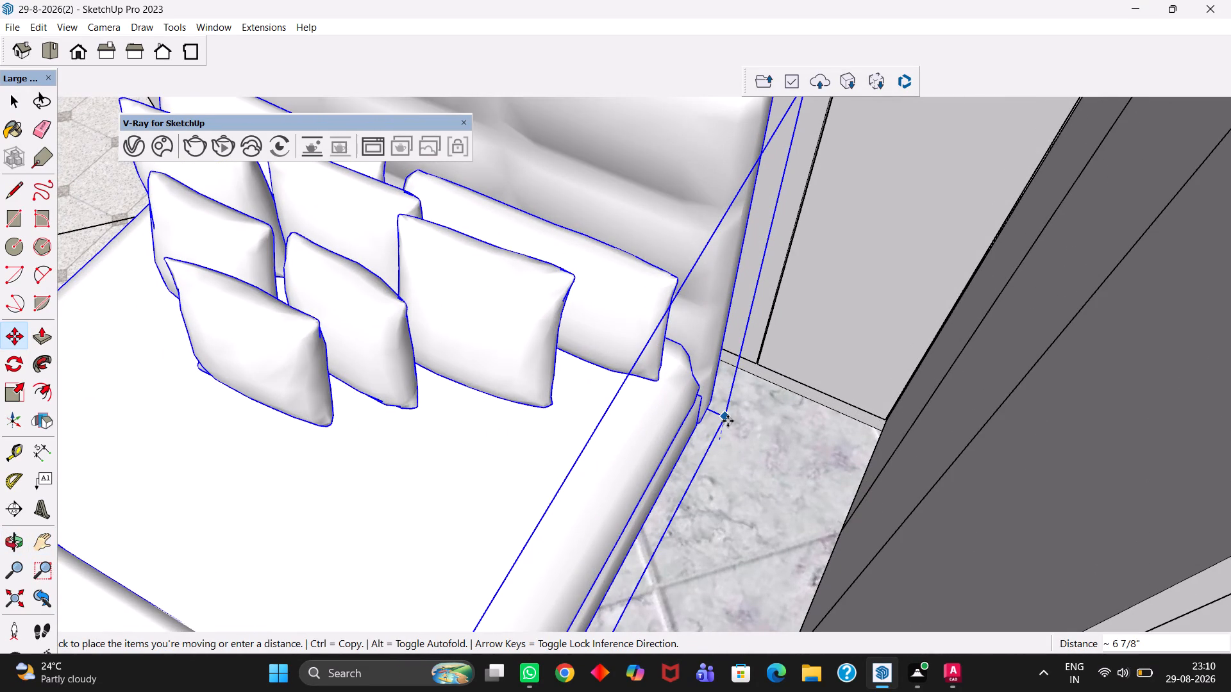
left_click(728, 421)
Look over the repositioned bed from several angles, along with the whole furnished floor plan from above.
key("h")
scroll(720, 460, "down", 14)
middle_click_drag(707, 536, 751, 550)
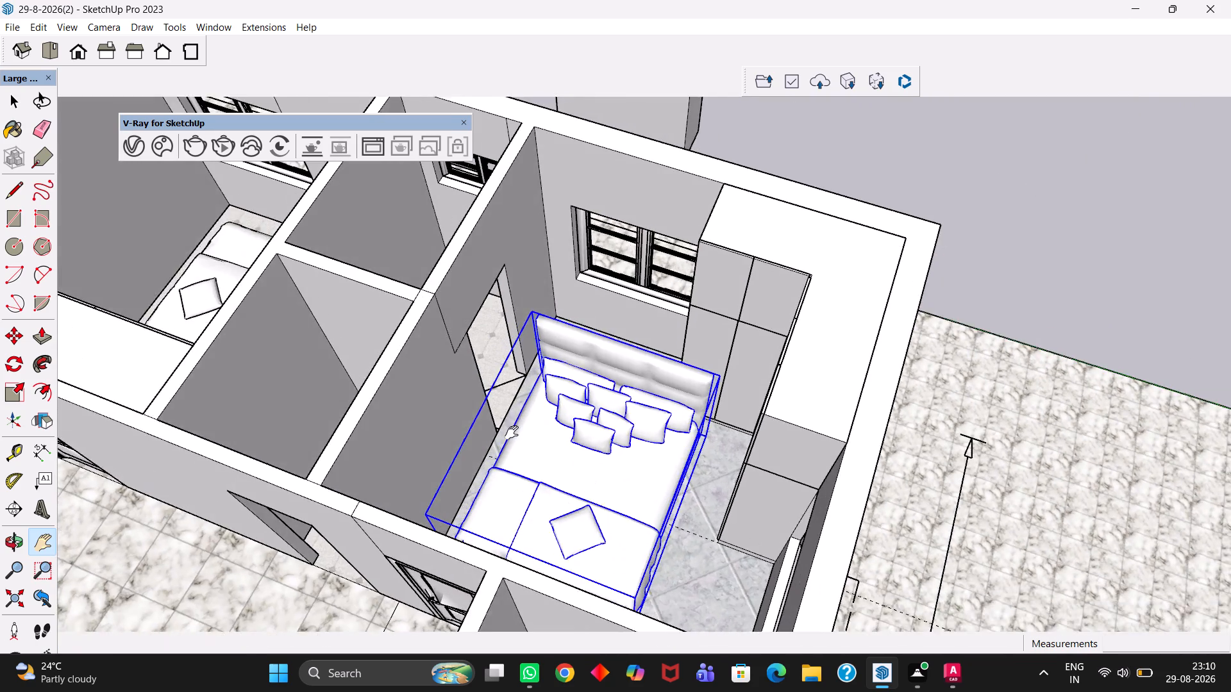
middle_click_drag(512, 432, 662, 513)
scroll(670, 511, "up", 1)
key("h")
scroll(649, 510, "up", 1)
left_click_drag(540, 462, 623, 396)
scroll(616, 403, "down", 4)
middle_click_drag(661, 425, 625, 463)
scroll(662, 425, "up", 3)
scroll(633, 461, "down", 5)
key("h")
left_click_drag(475, 470, 607, 328)
scroll(626, 317, "down", 4)
scroll(550, 396, "down", 3)
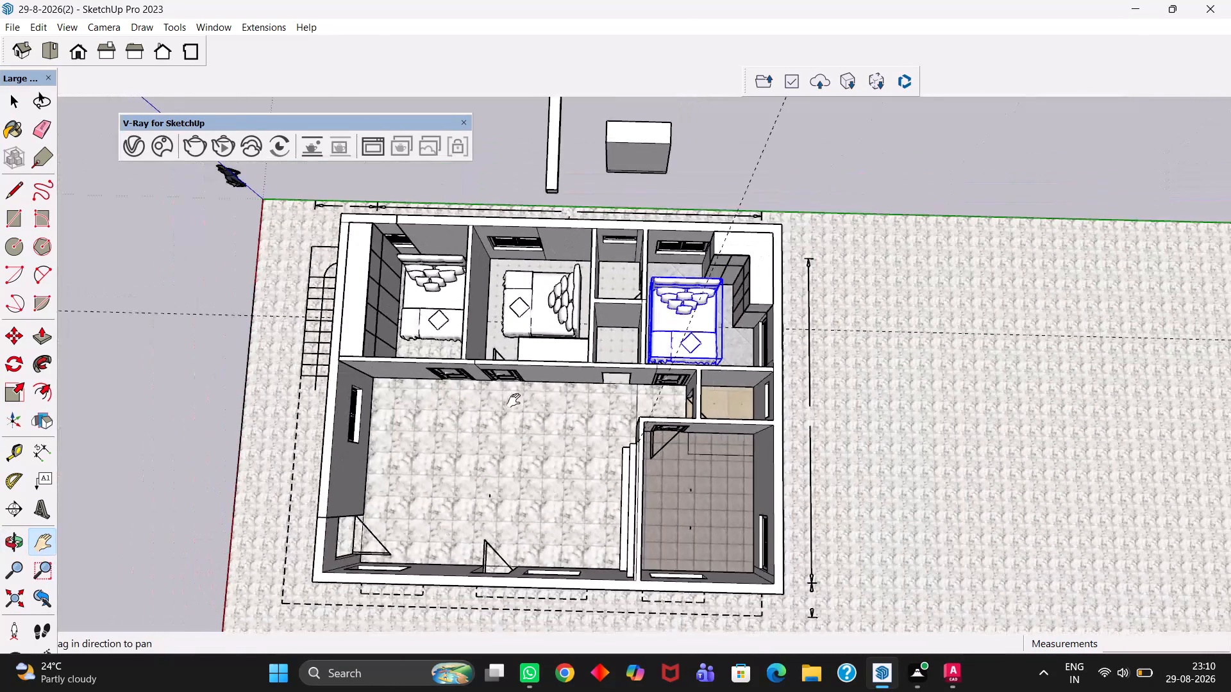
middle_click_drag(515, 404, 530, 455)
middle_click(530, 455)
middle_click(530, 455)
scroll(530, 455, "up", 4)
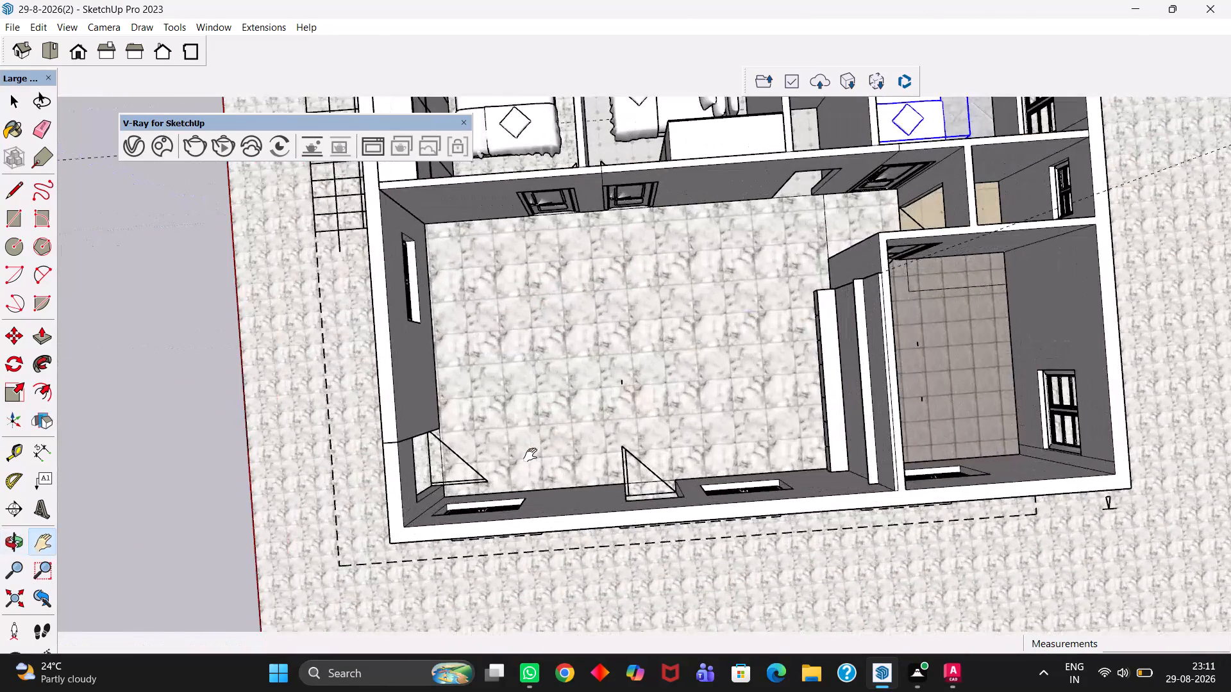
scroll(530, 455, "down", 4)
left_click_drag(583, 404, 582, 429)
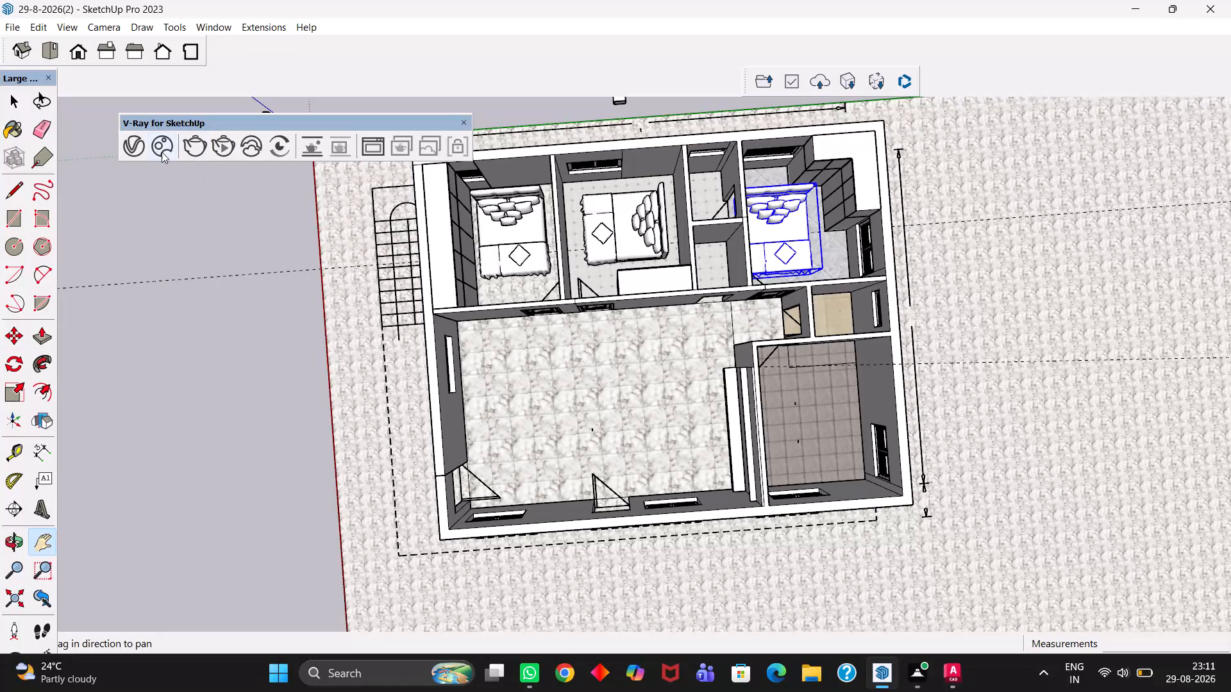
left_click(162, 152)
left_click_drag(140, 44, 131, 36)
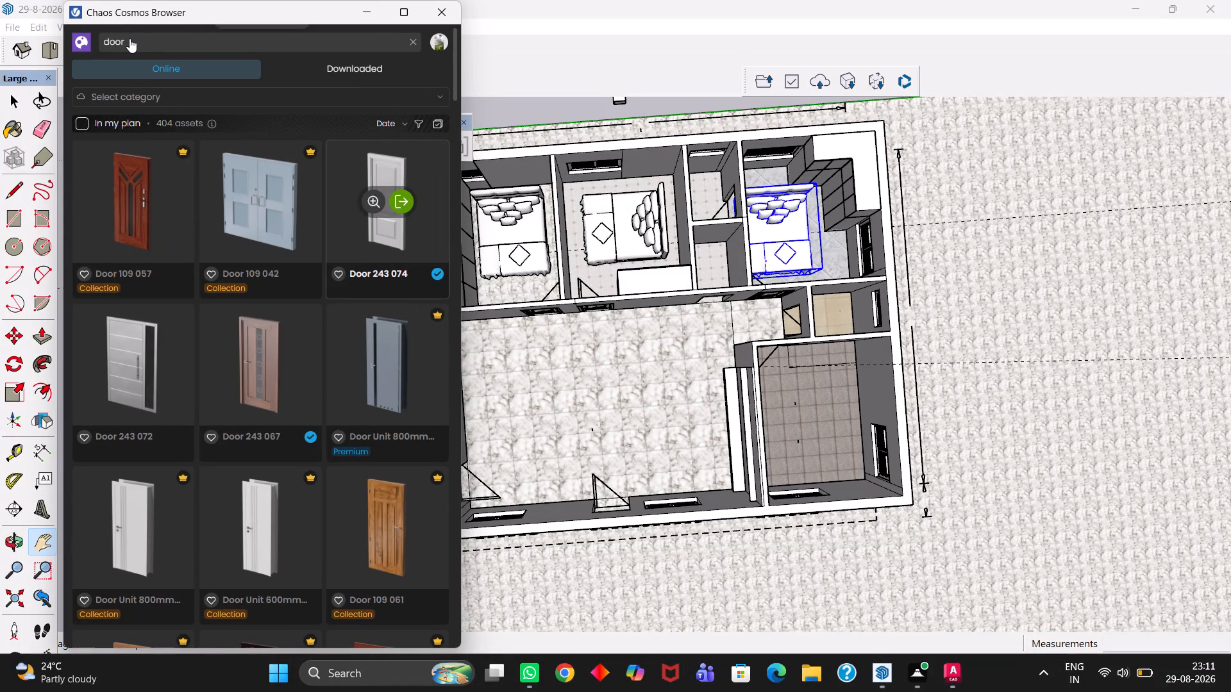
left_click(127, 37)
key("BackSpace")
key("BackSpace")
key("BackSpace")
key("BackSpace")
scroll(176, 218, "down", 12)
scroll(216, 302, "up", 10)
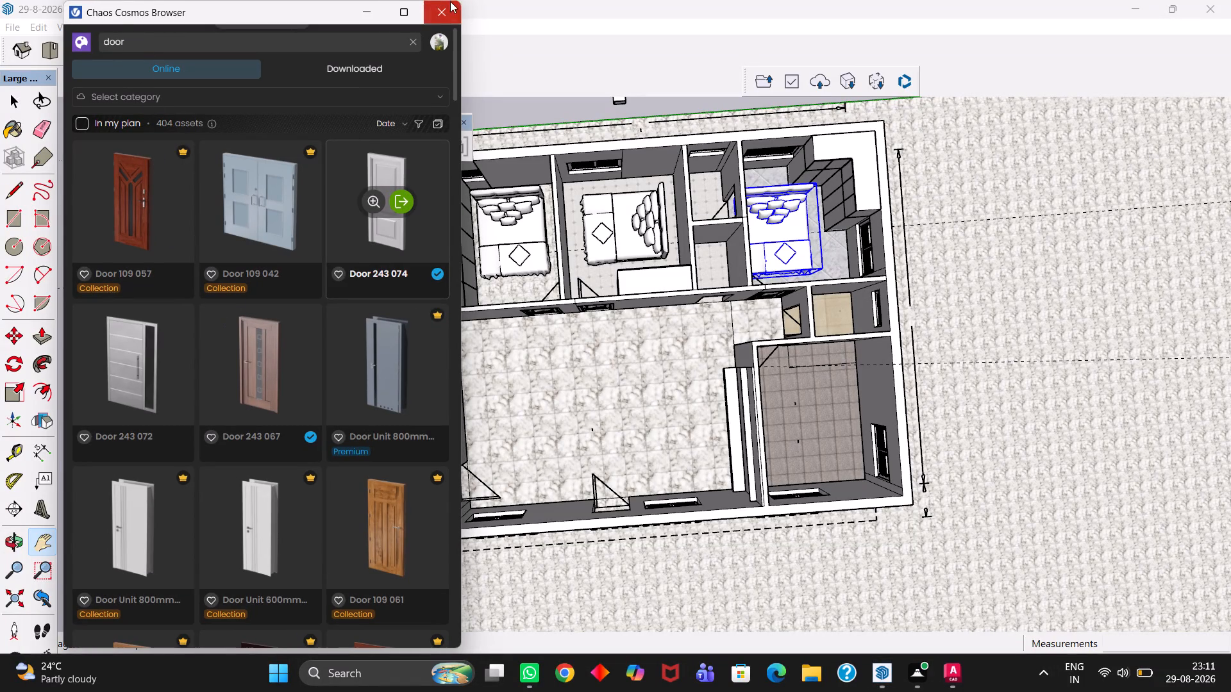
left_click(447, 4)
Save the house model.
right_click(508, 56)
left_click(169, 287)
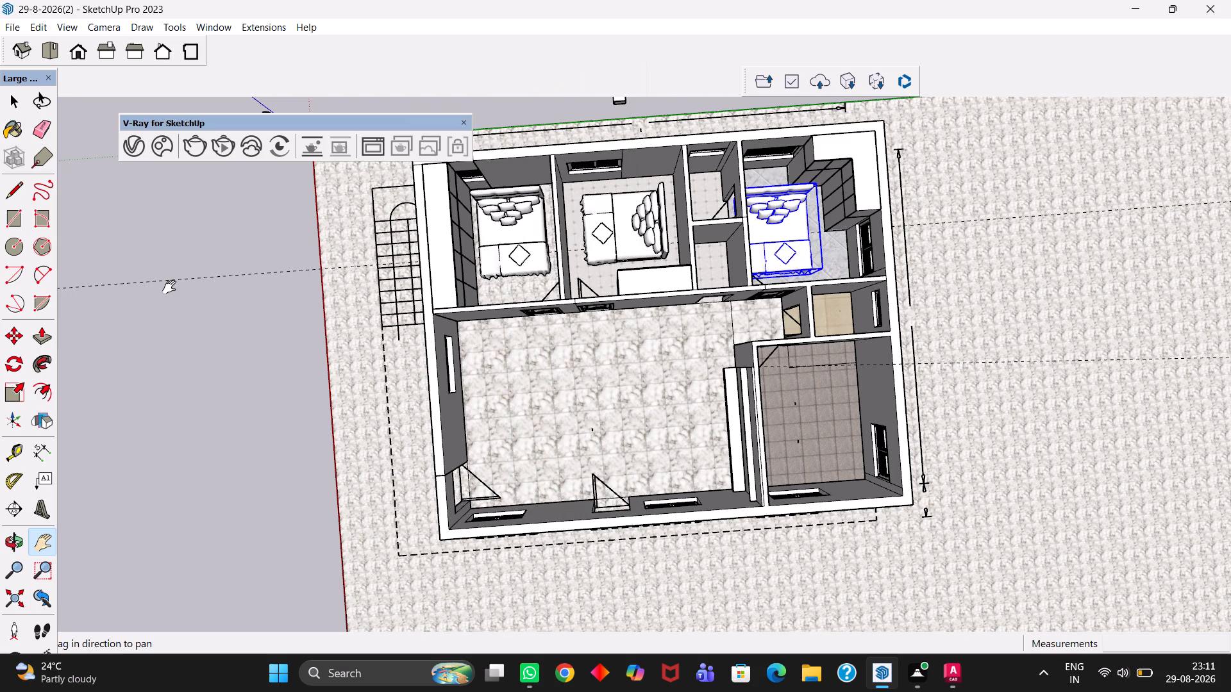
key("ctrl+s")
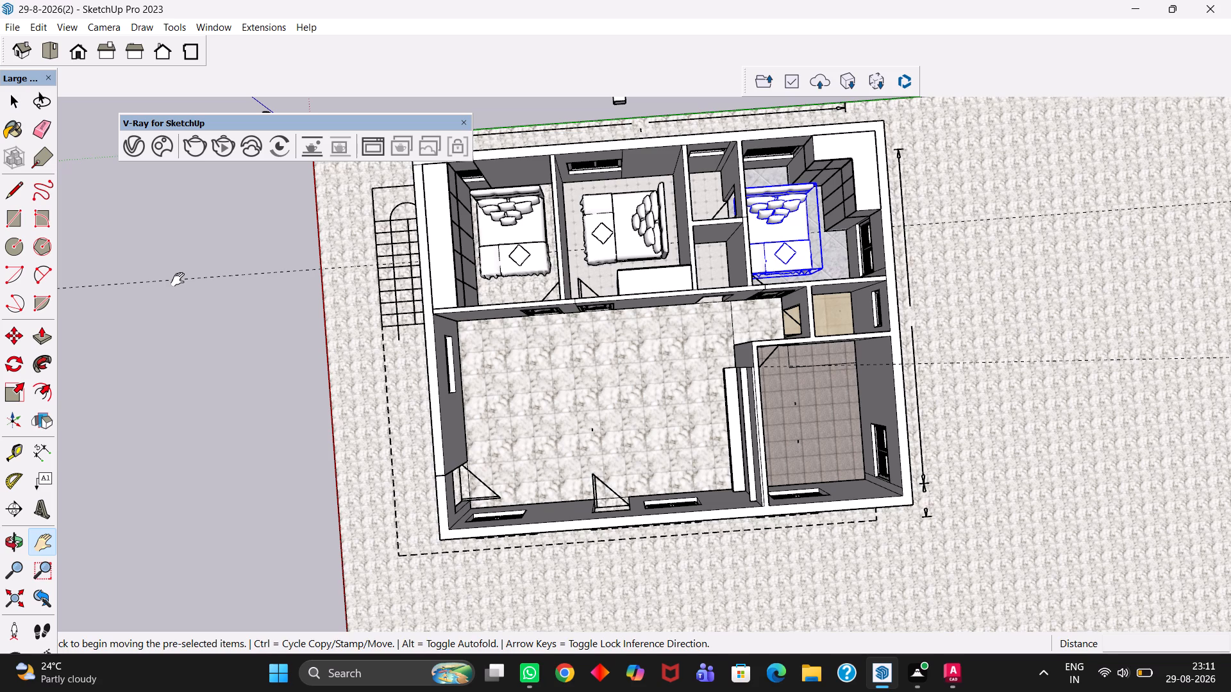
Look over the three furnished bedrooms and the large empty hall in front of them from several angles.
scroll(178, 281, "down", 4)
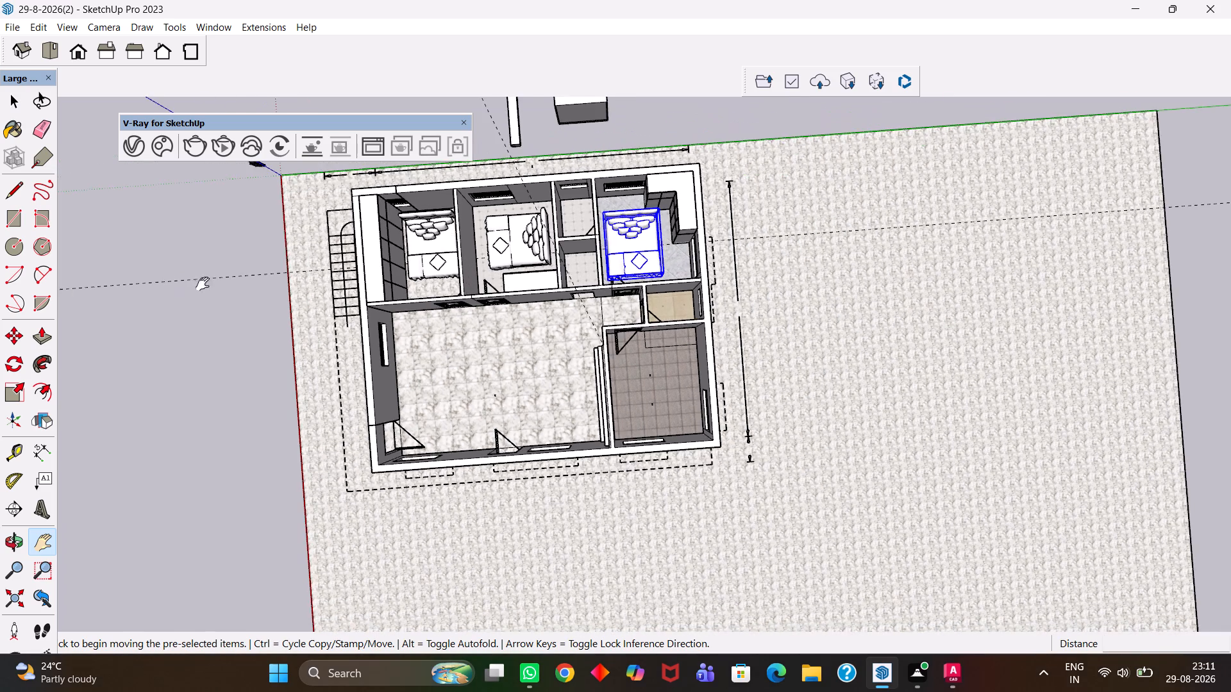
scroll(324, 347, "up", 4)
middle_click_drag(428, 394, 398, 404)
scroll(376, 398, "up", 1)
left_click(207, 410)
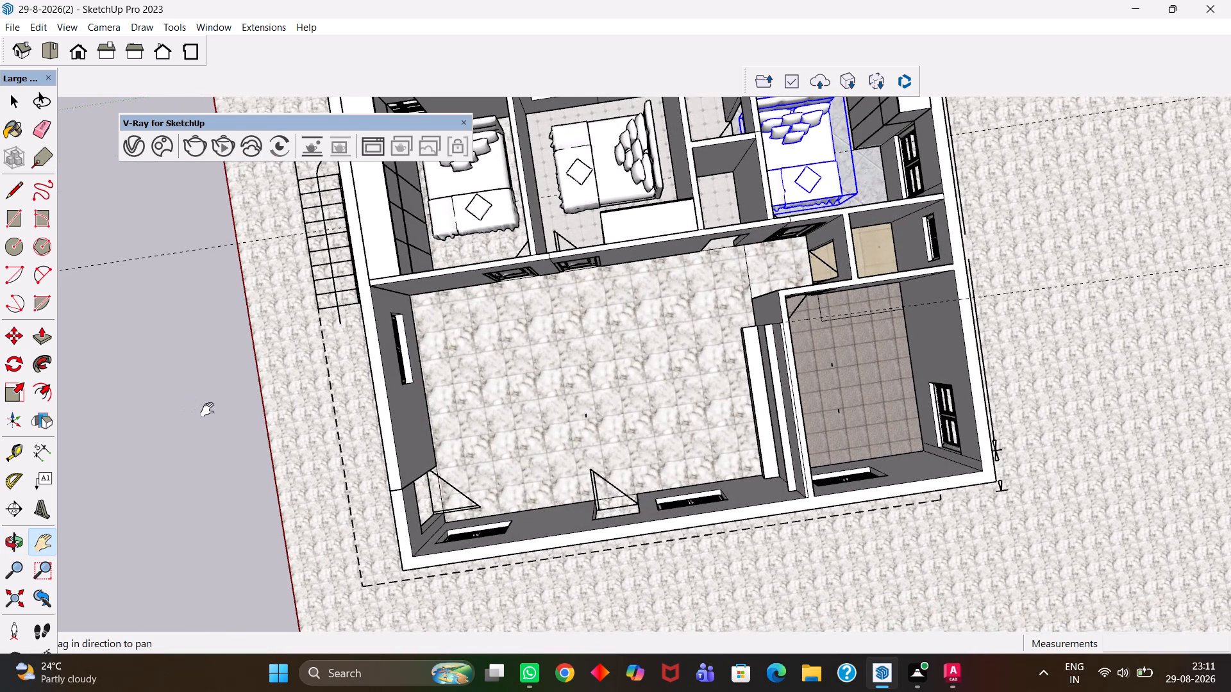
key("h")
scroll(269, 369, "down", 4)
middle_click_drag(503, 385, 524, 301)
scroll(524, 301, "up", 1)
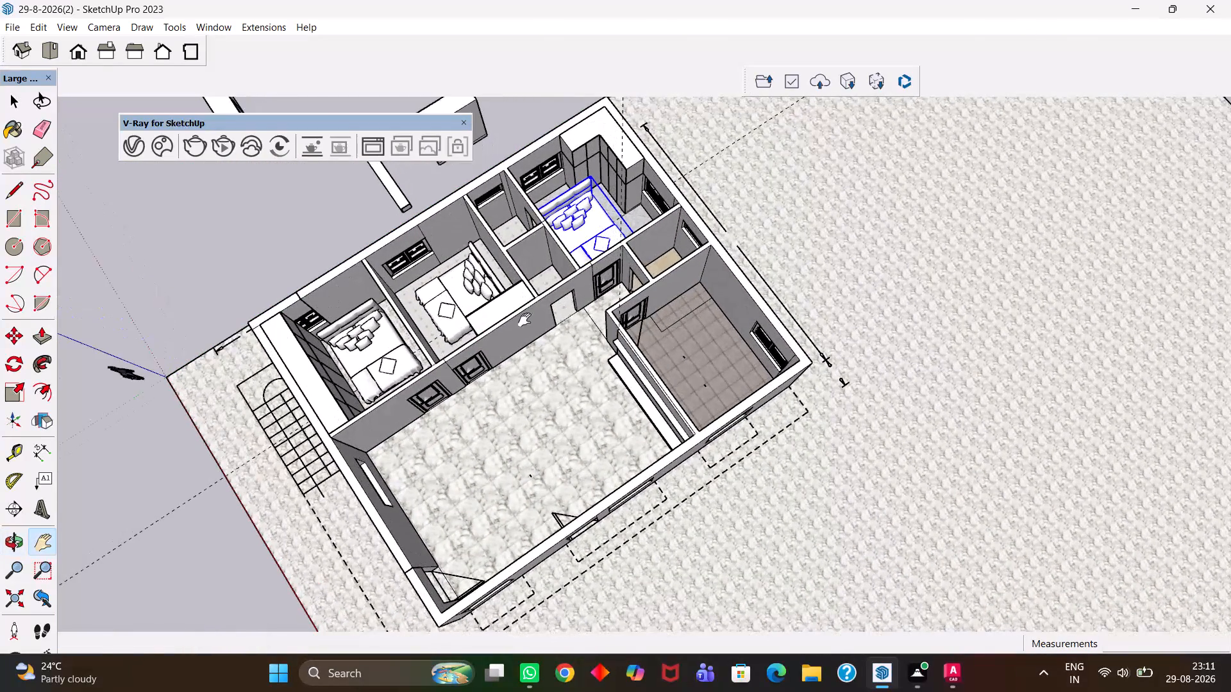
key("space")
left_click(239, 259)
scroll(482, 465, "up", 5)
middle_click_drag(465, 472, 276, 468)
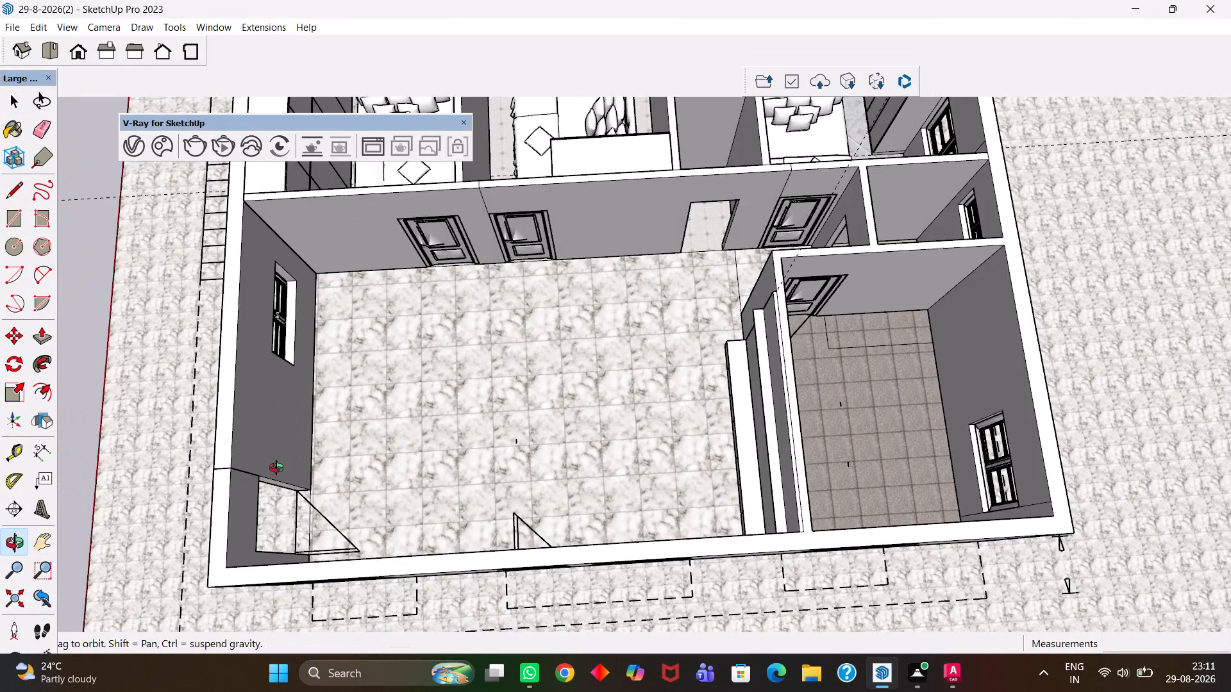
middle_click_drag(276, 468, 269, 461)
key("h")
scroll(582, 440, "up", 3)
scroll(582, 440, "down", 5)
middle_click_drag(569, 366, 557, 440)
scroll(557, 440, "up", 1)
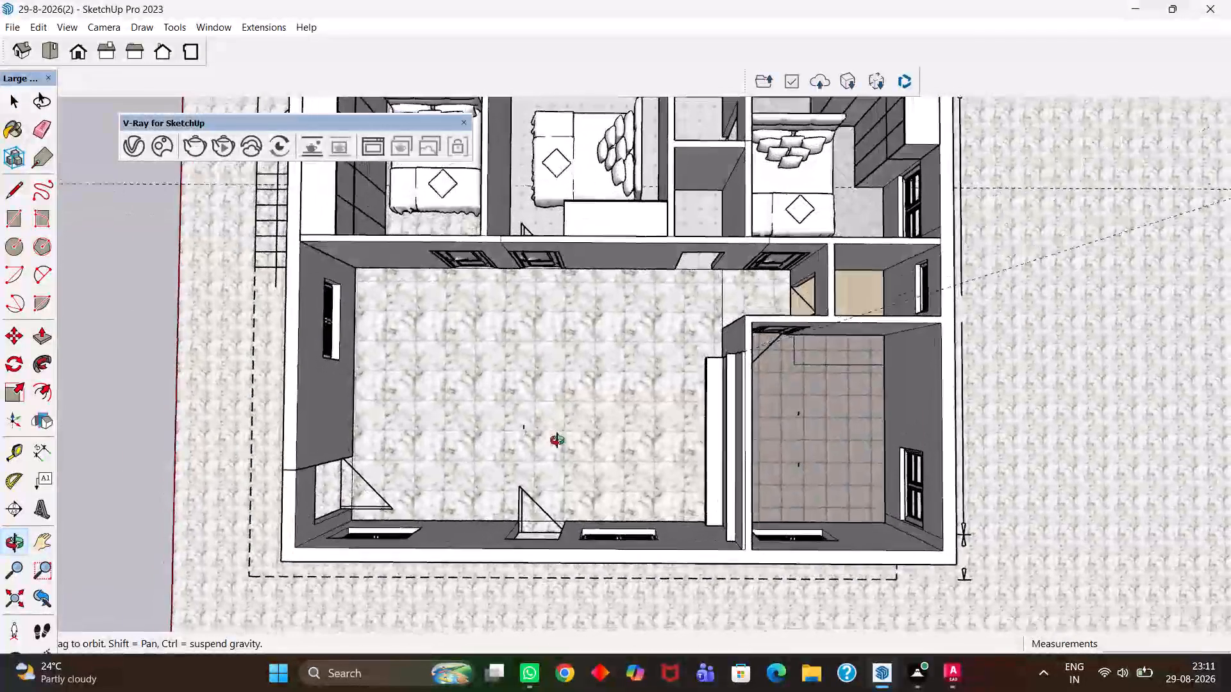
middle_click_drag(557, 440, 558, 440)
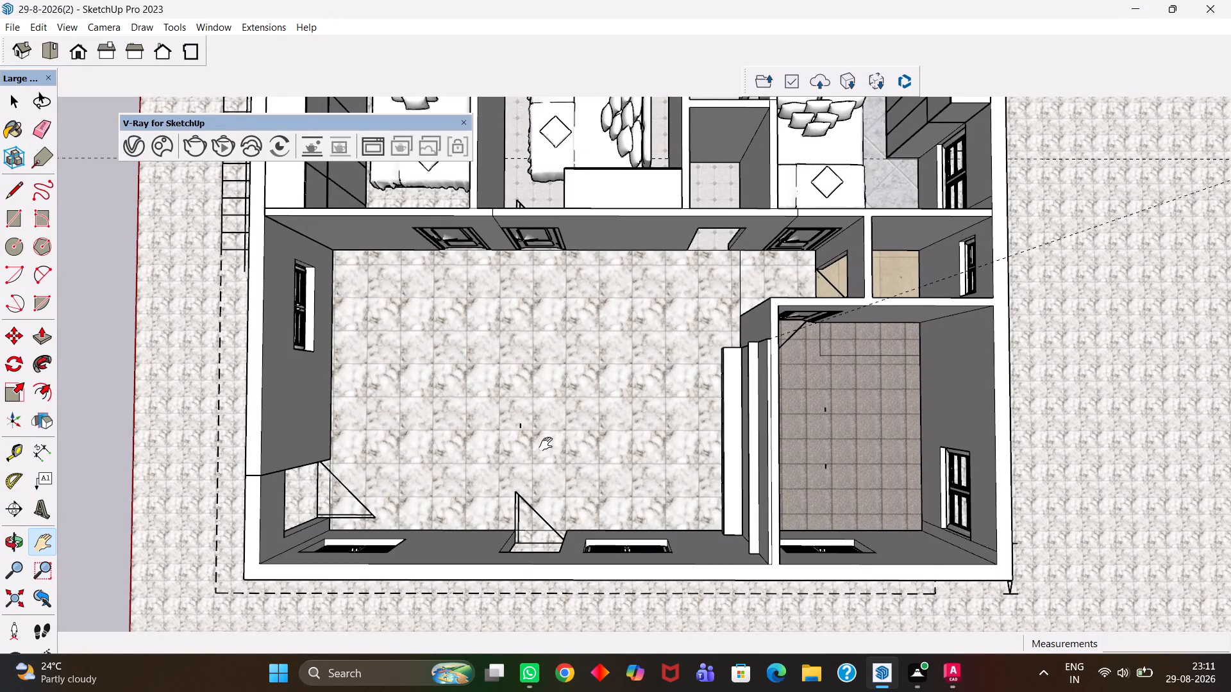
Examine the large hall's marble-tiled floor closely, including the area around its door openings.
scroll(546, 444, "down", 5)
scroll(544, 448, "up", 7)
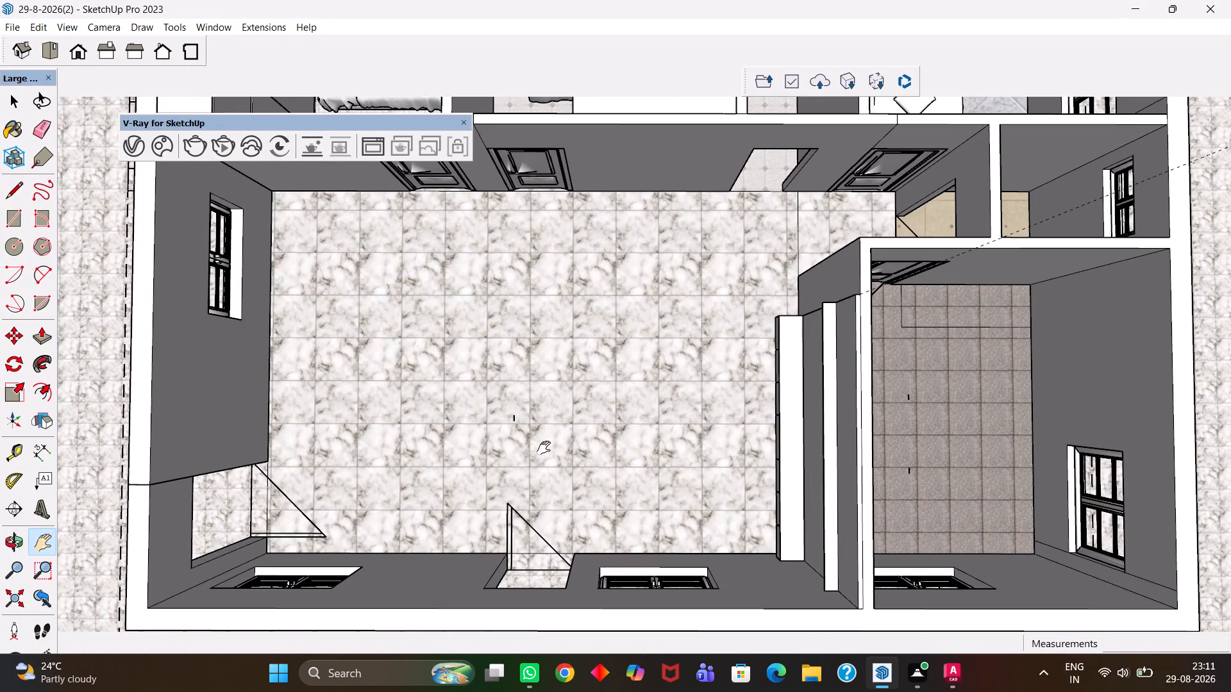
scroll(544, 448, "down", 3)
scroll(533, 446, "up", 7)
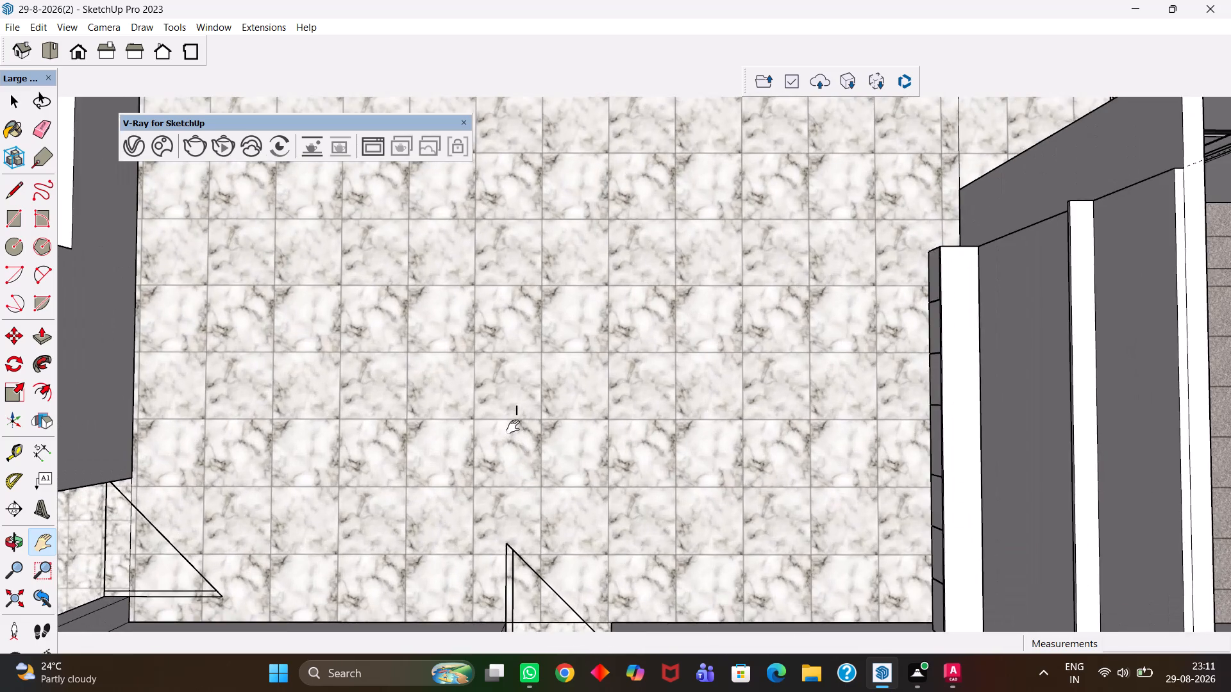
scroll(513, 427, "down", 5)
scroll(513, 427, "up", 8)
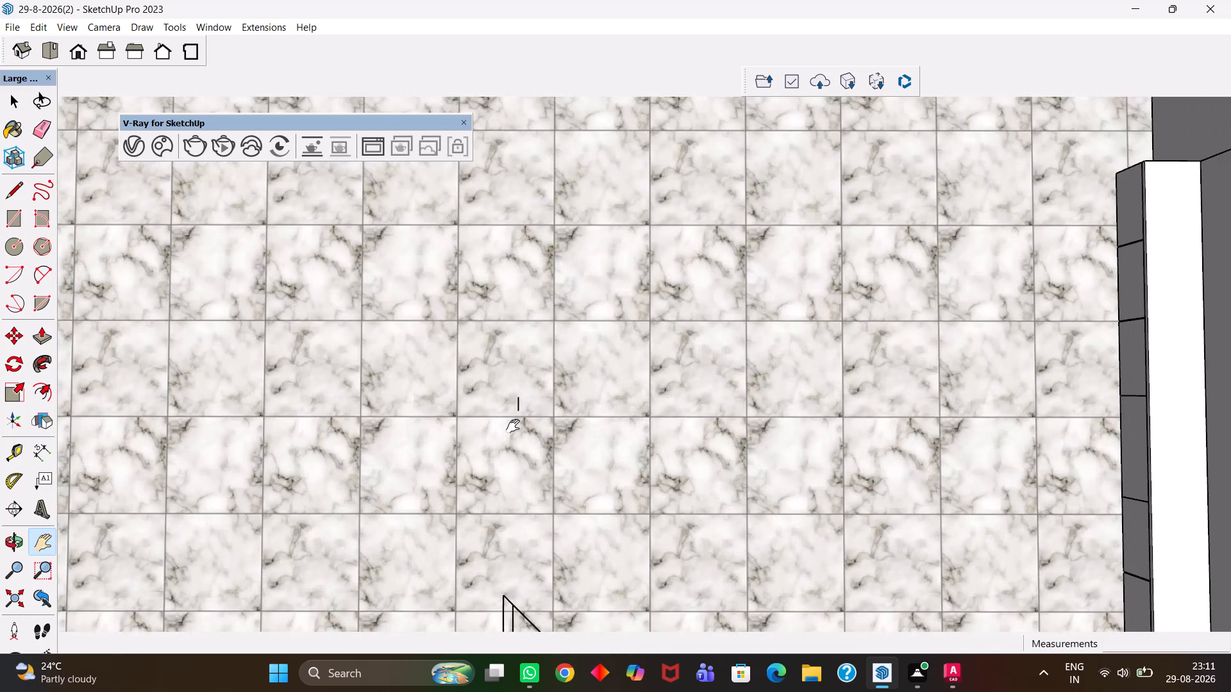
scroll(526, 423, "up", 10)
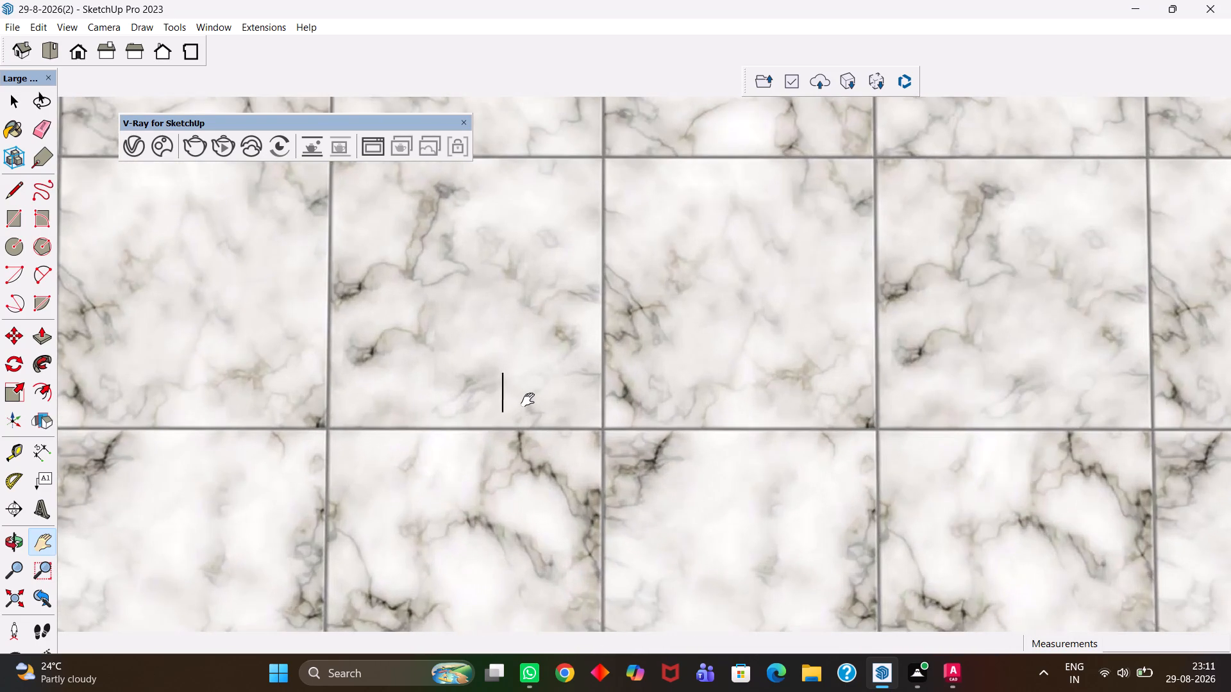
scroll(528, 400, "down", 17)
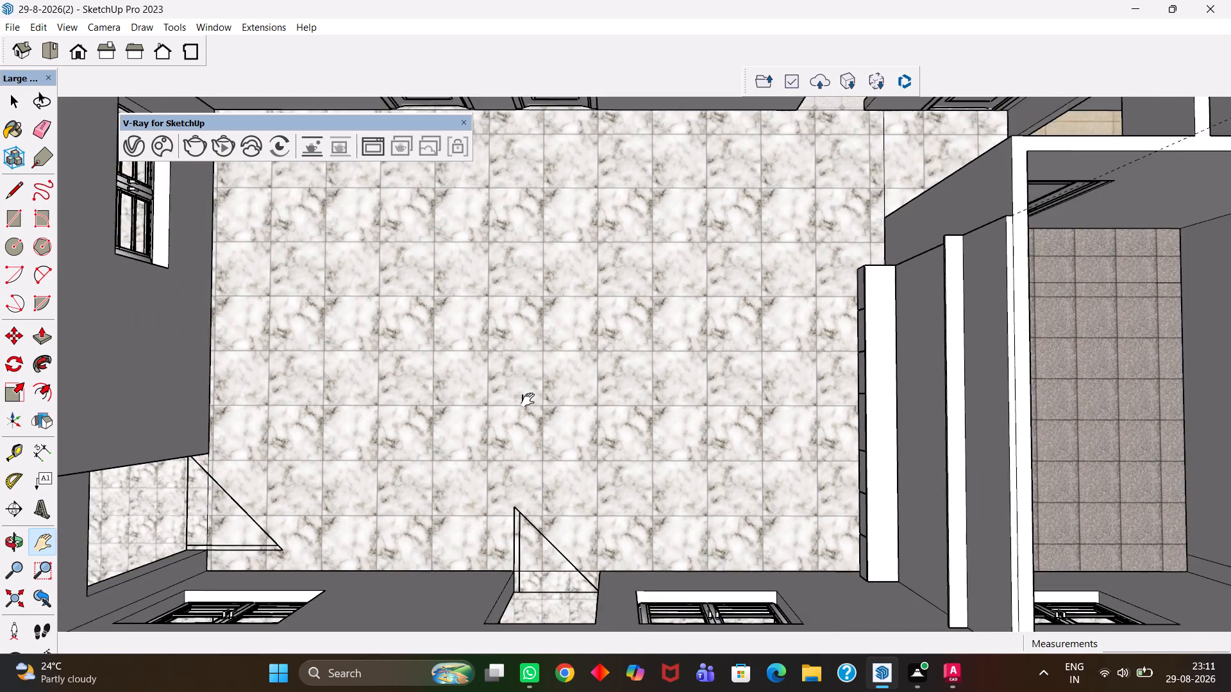
scroll(528, 400, "down", 9)
scroll(574, 403, "up", 9)
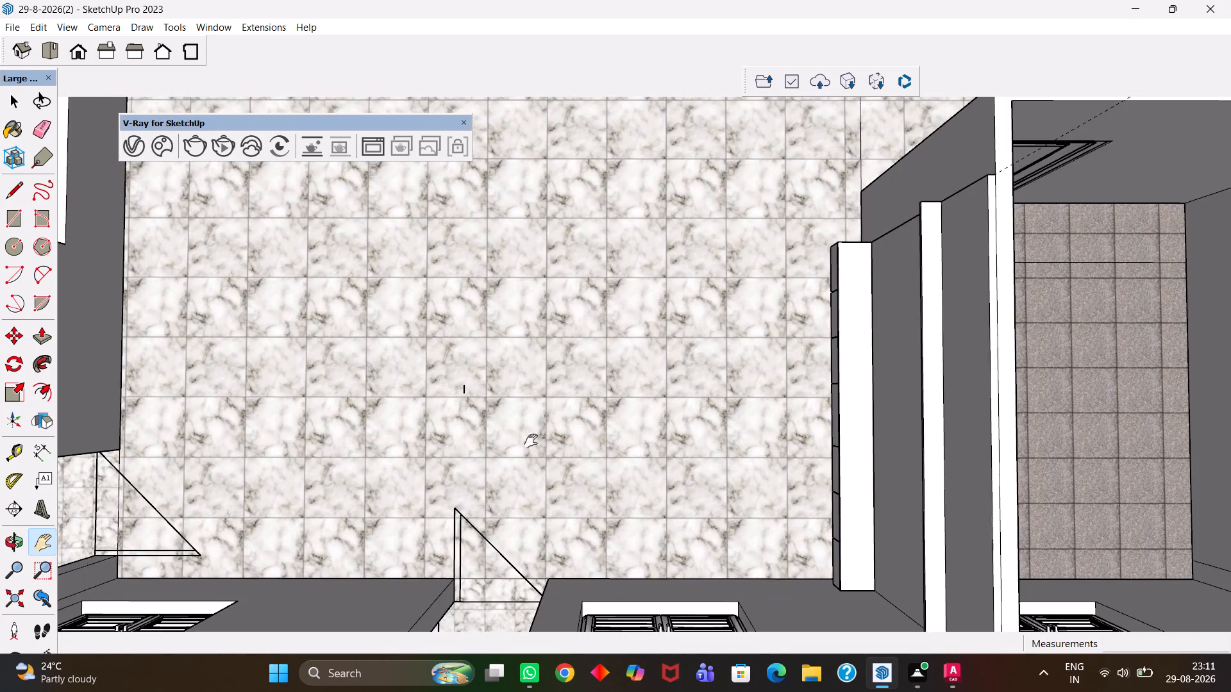
middle_click_drag(531, 441, 525, 343)
scroll(533, 420, "up", 1)
scroll(525, 343, "up", 1)
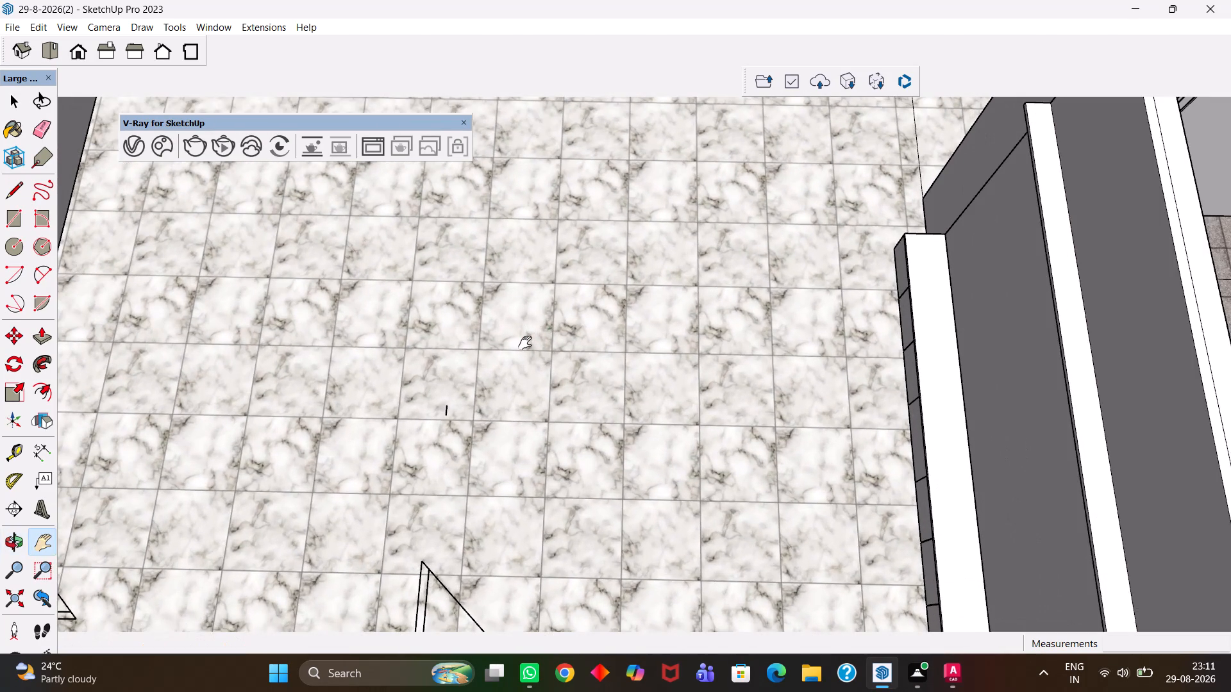
scroll(525, 343, "down", 10)
middle_click_drag(469, 357, 470, 414)
scroll(474, 363, "up", 1)
scroll(471, 415, "up", 3)
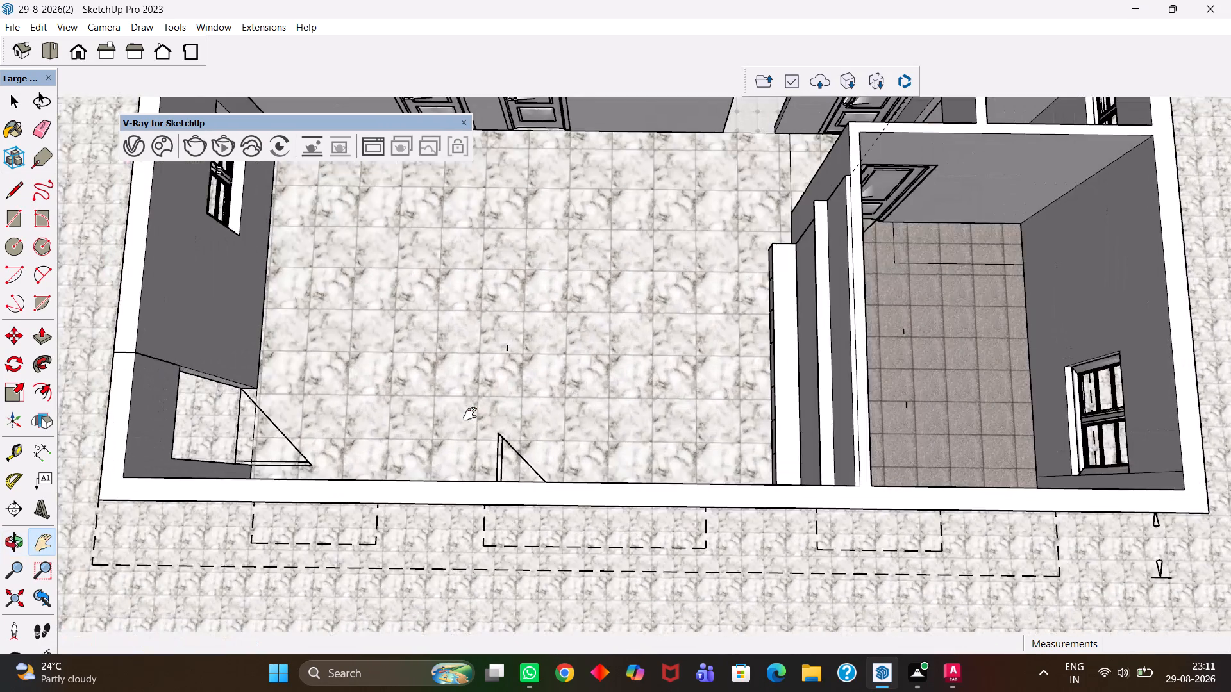
scroll(470, 414, "down", 6)
Examine the brown-tiled side room, the hall and the front entrance wall, comparing them with the overall floor plan.
left_click_drag(839, 404, 578, 482)
scroll(424, 447, "up", 4)
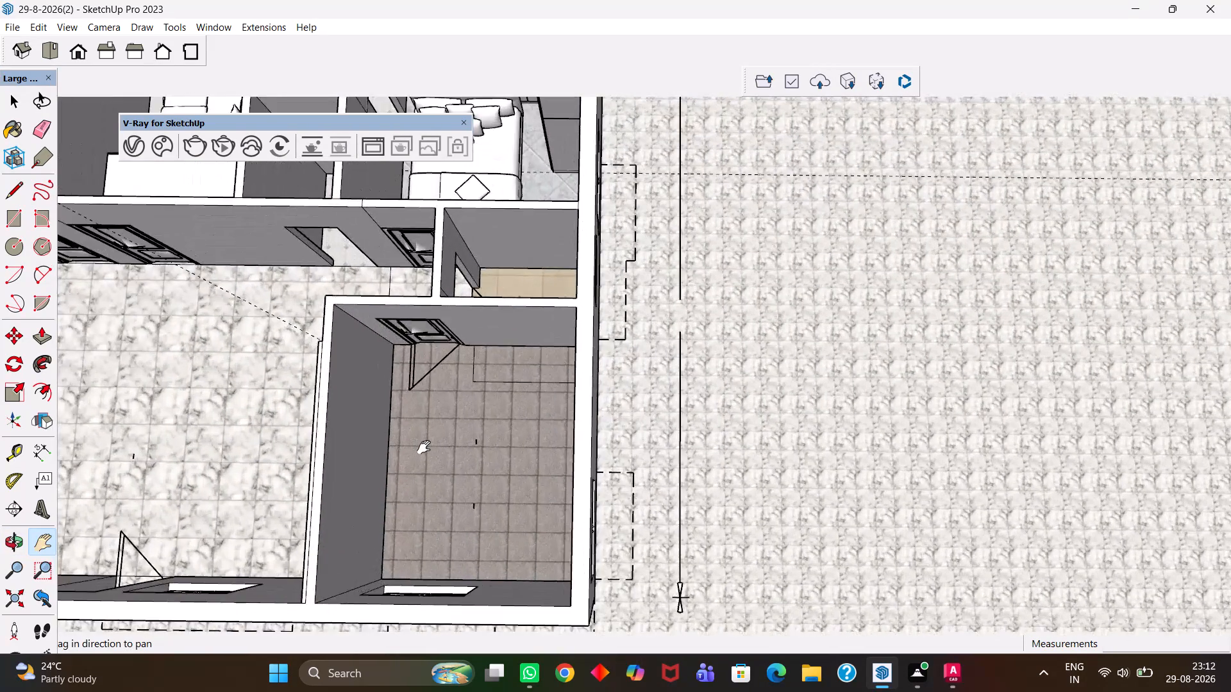
scroll(424, 447, "up", 3)
left_click_drag(344, 431, 782, 418)
scroll(584, 416, "up", 4)
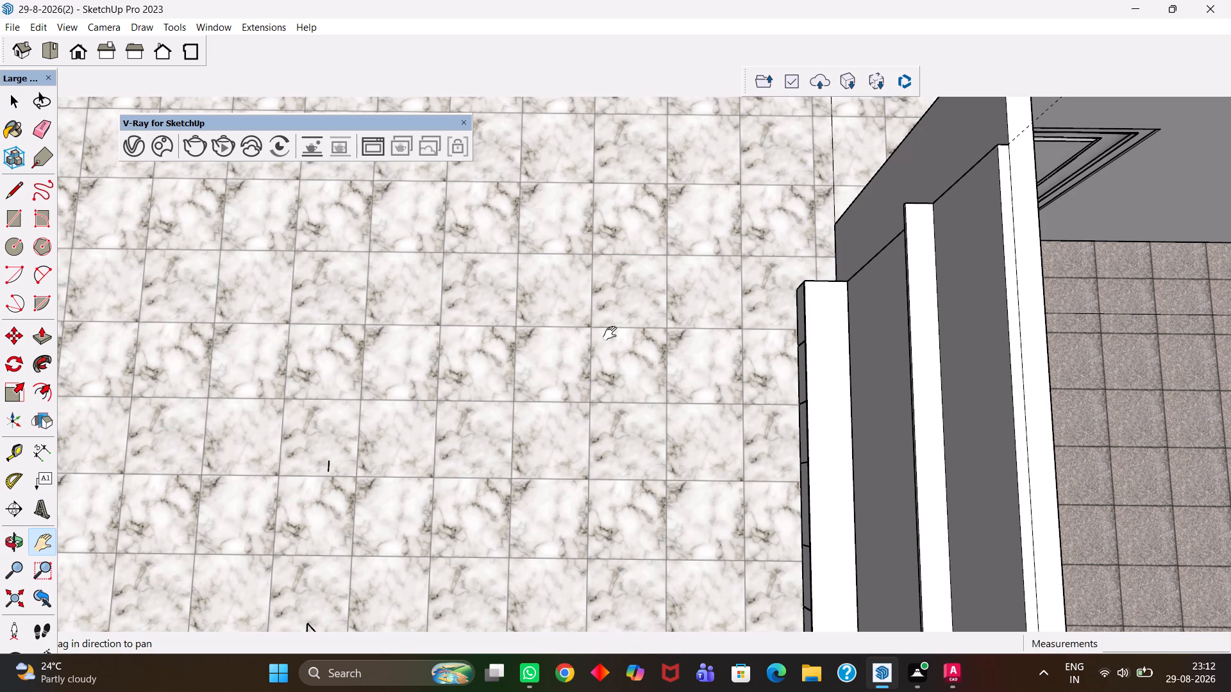
scroll(605, 341, "down", 14)
scroll(516, 437, "up", 3)
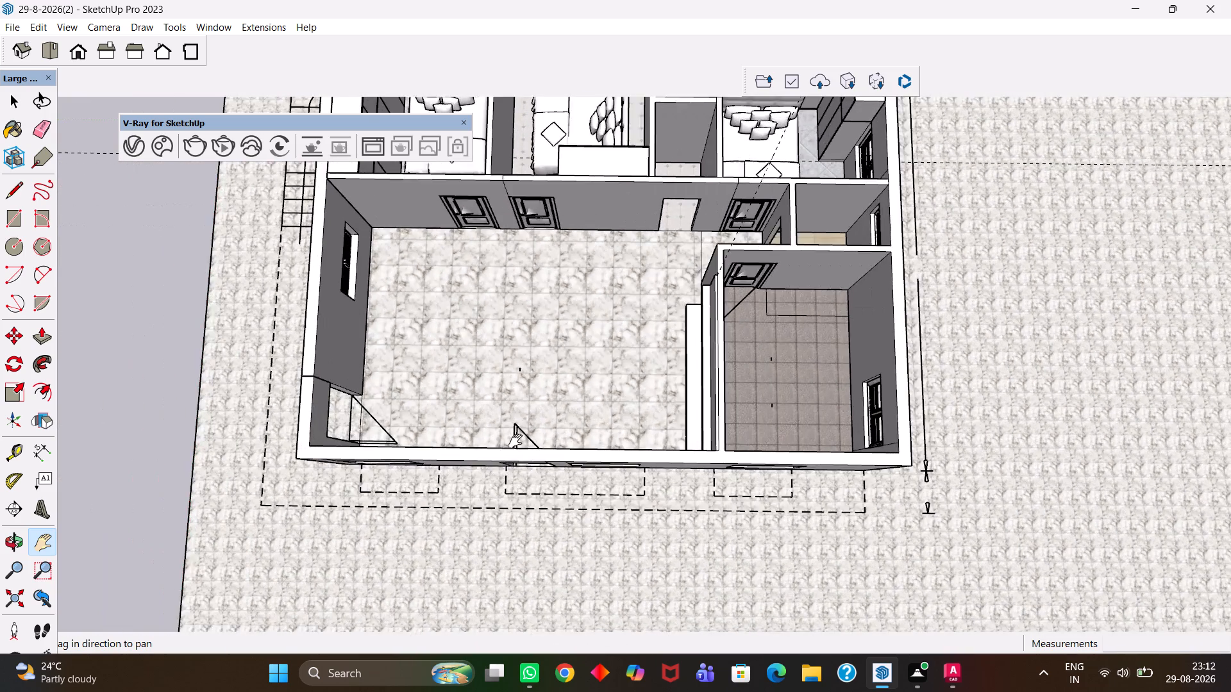
scroll(515, 441, "up", 9)
middle_click_drag(547, 460, 542, 340)
scroll(548, 386, "up", 1)
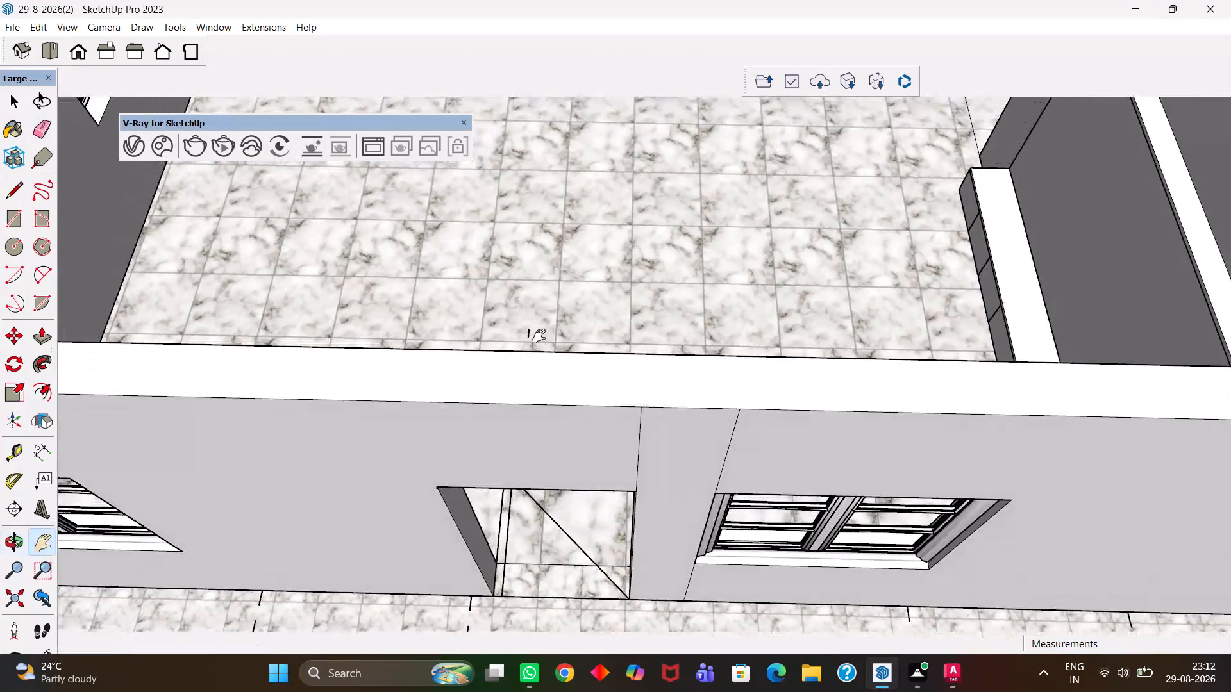
scroll(536, 333, "up", 9)
scroll(535, 327, "down", 6)
middle_click_drag(529, 297, 523, 379)
scroll(524, 383, "down", 6)
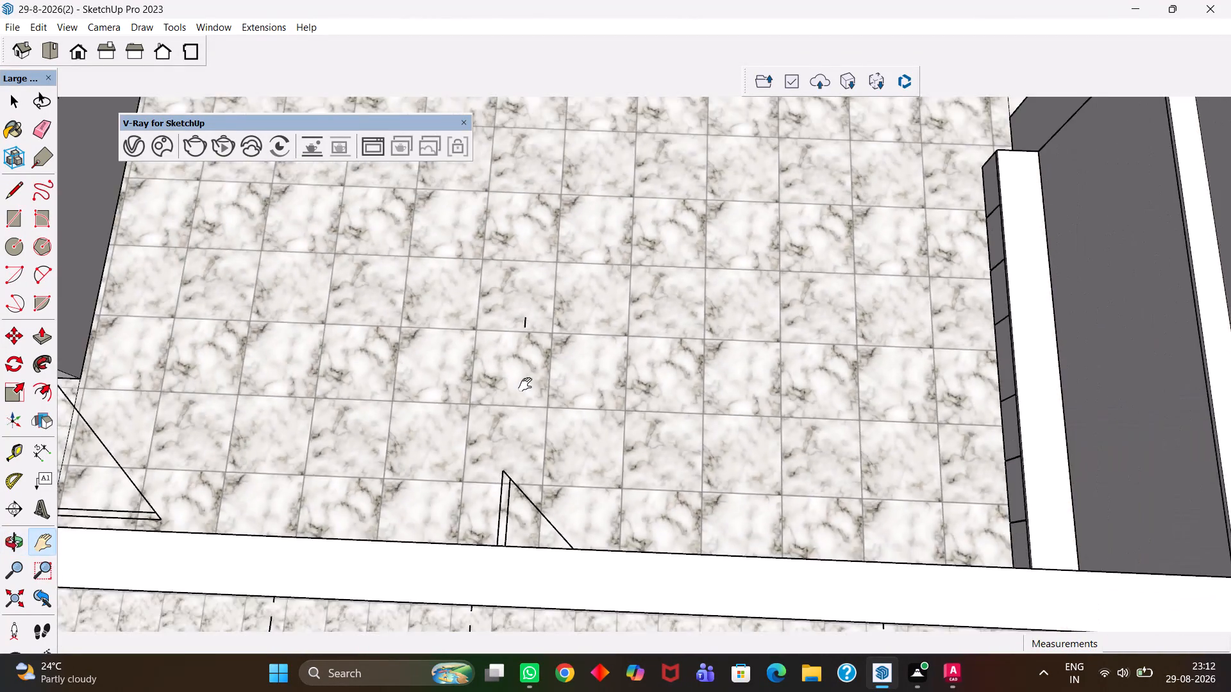
scroll(525, 384, "down", 3)
scroll(542, 321, "up", 1)
middle_click_drag(542, 321, 551, 368)
scroll(551, 368, "down", 8)
left_click_drag(582, 282, 583, 375)
scroll(583, 375, "up", 2)
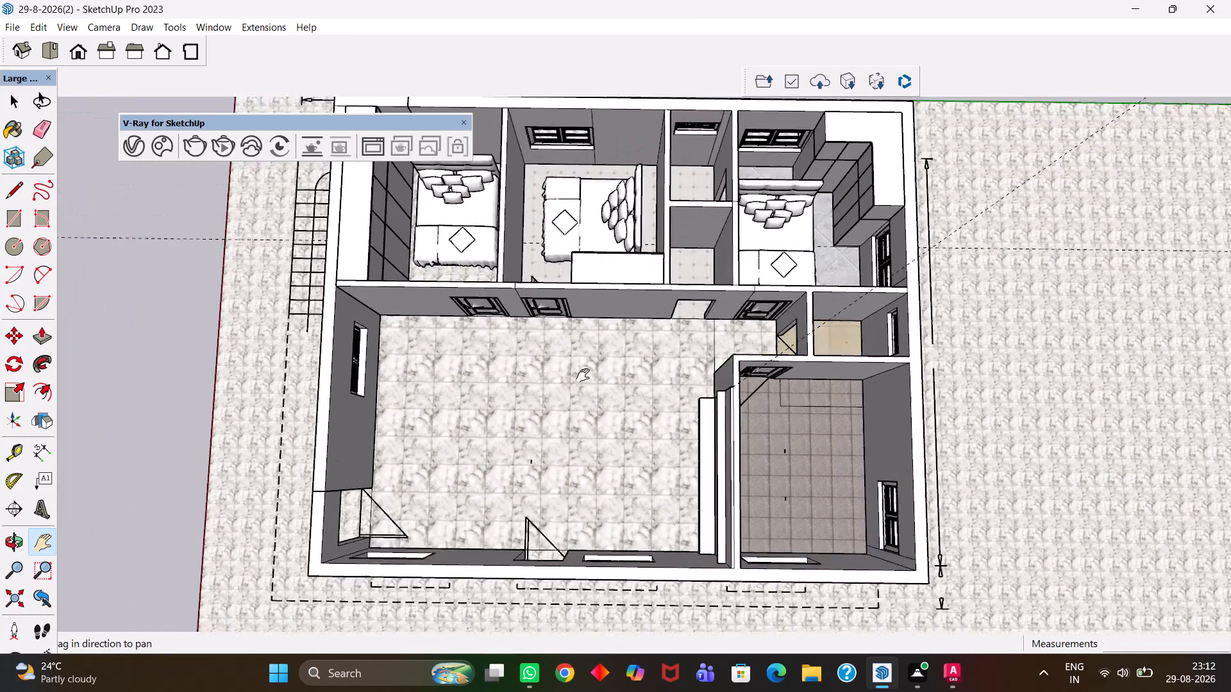
scroll(583, 375, "up", 2)
scroll(580, 375, "down", 11)
left_click_drag(667, 365, 508, 416)
scroll(478, 421, "up", 2)
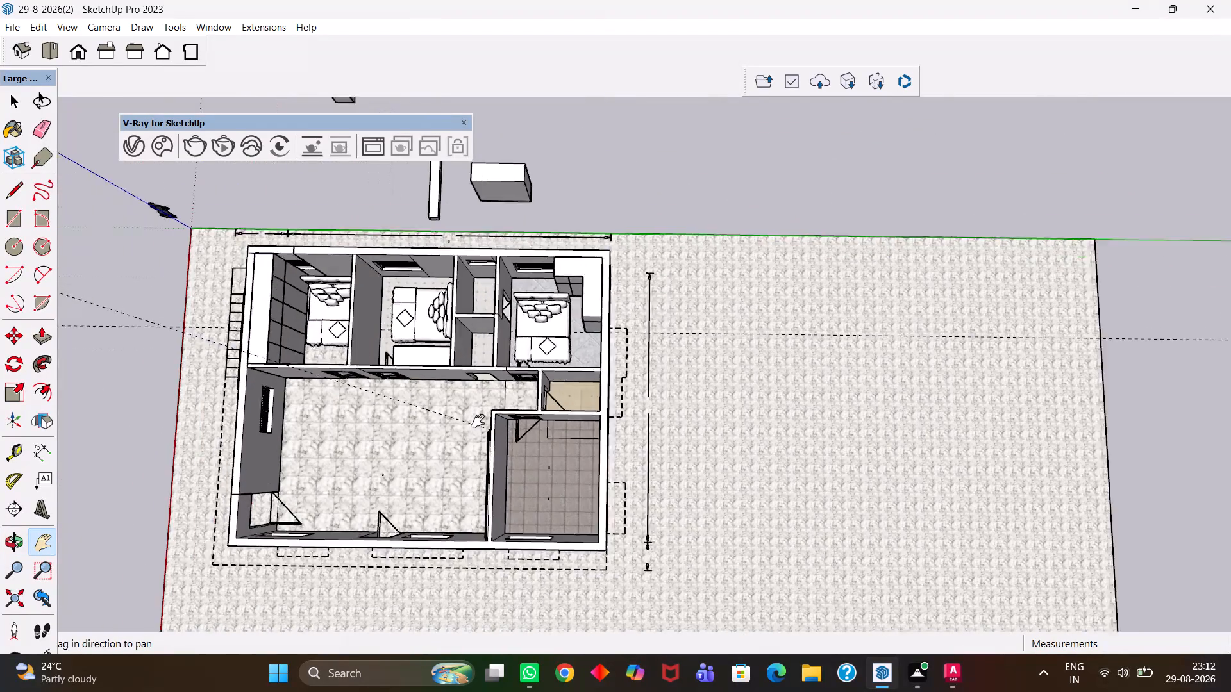
scroll(478, 421, "up", 6)
left_click_drag(426, 471, 480, 322)
middle_click_drag(476, 420, 482, 374)
scroll(473, 393, "up", 1)
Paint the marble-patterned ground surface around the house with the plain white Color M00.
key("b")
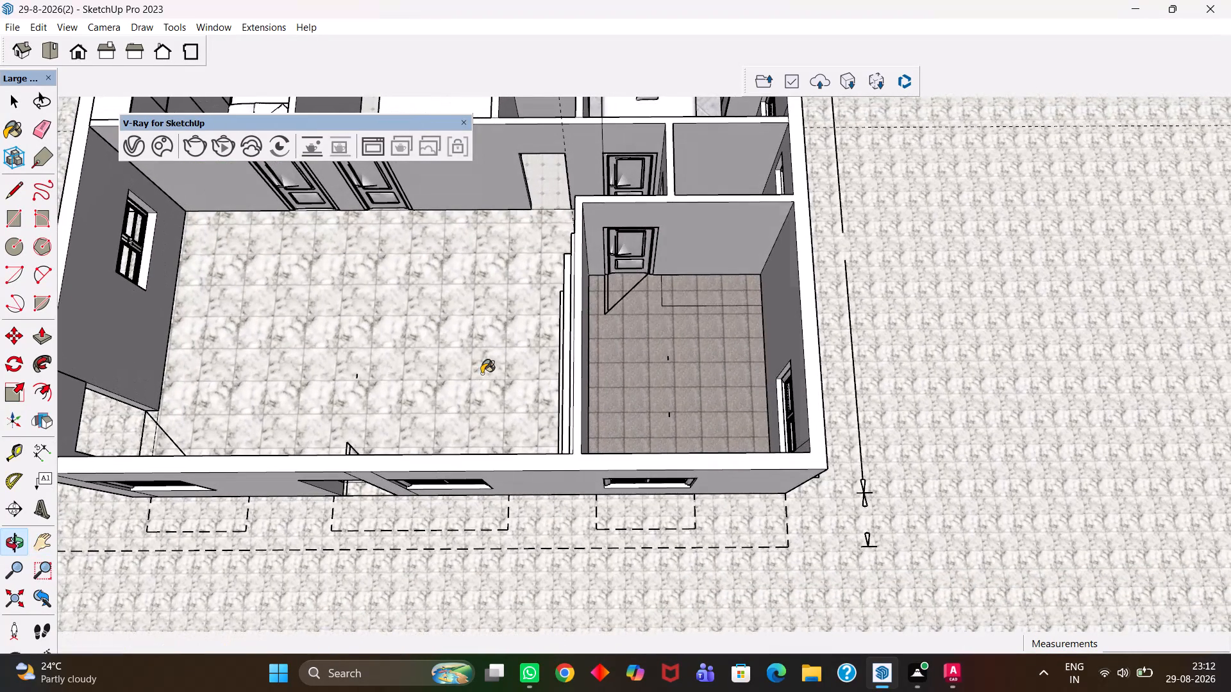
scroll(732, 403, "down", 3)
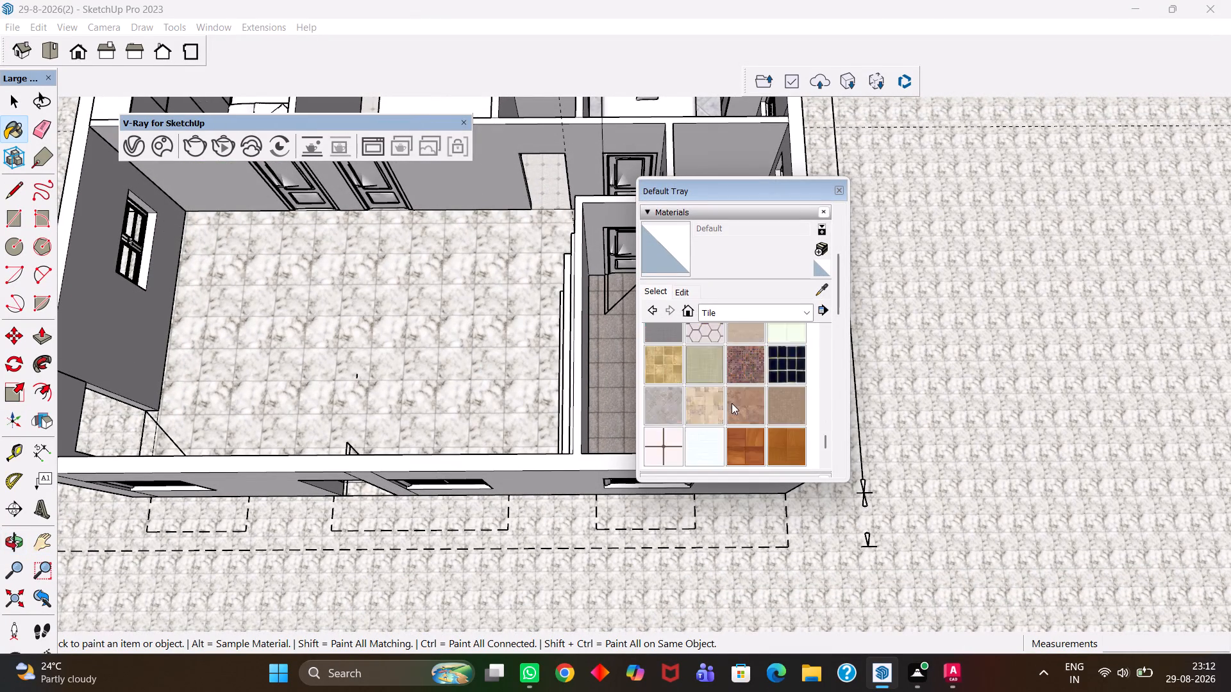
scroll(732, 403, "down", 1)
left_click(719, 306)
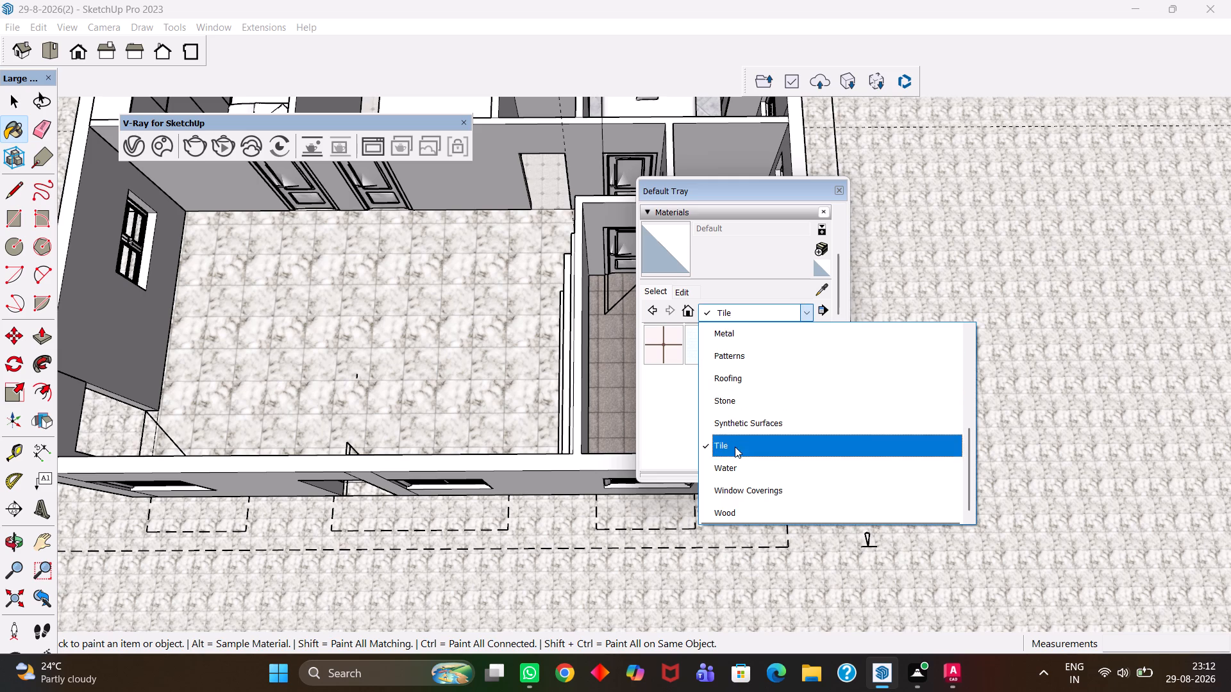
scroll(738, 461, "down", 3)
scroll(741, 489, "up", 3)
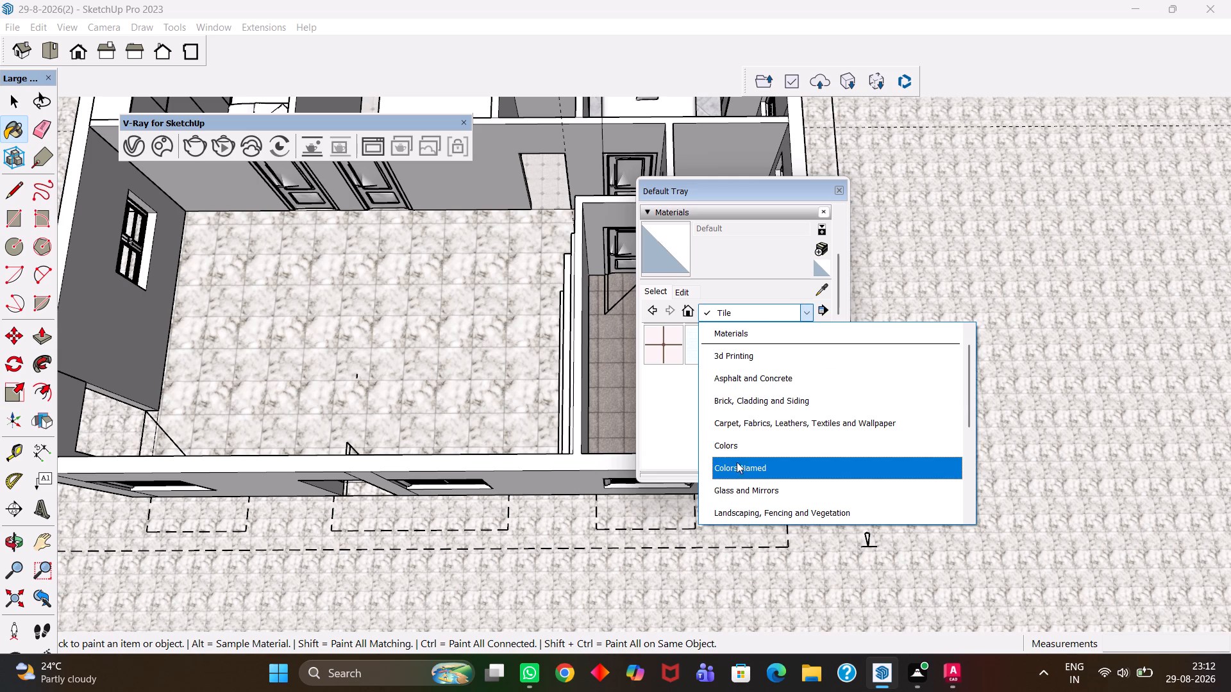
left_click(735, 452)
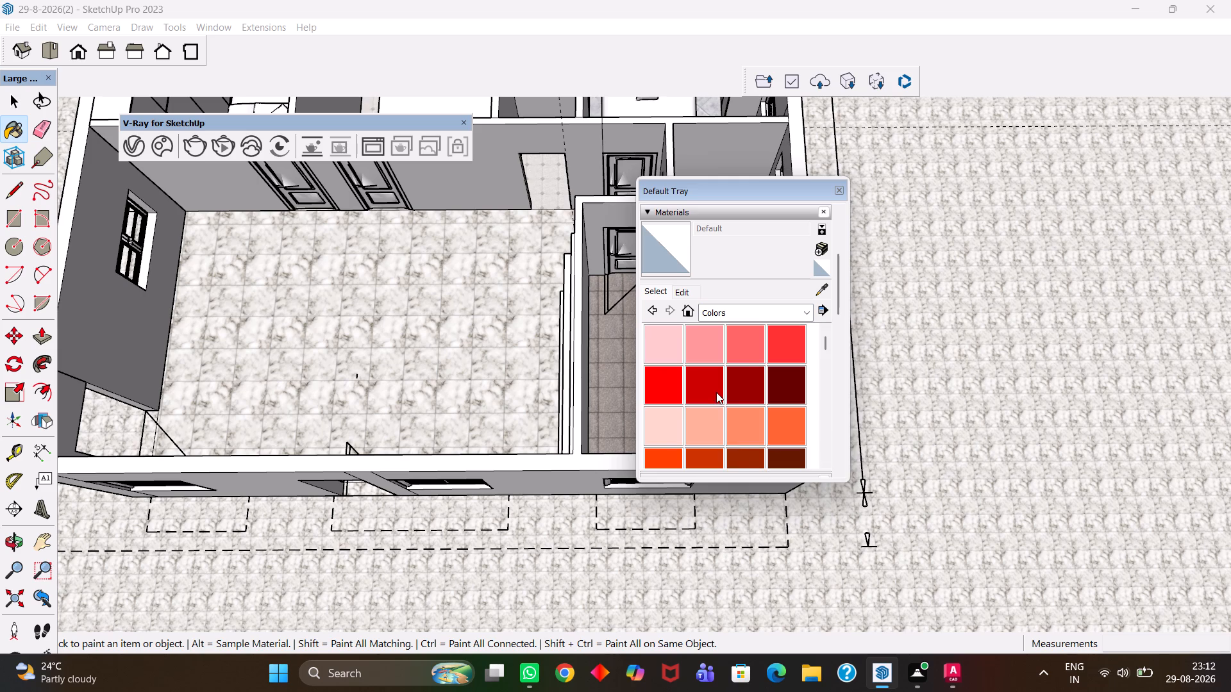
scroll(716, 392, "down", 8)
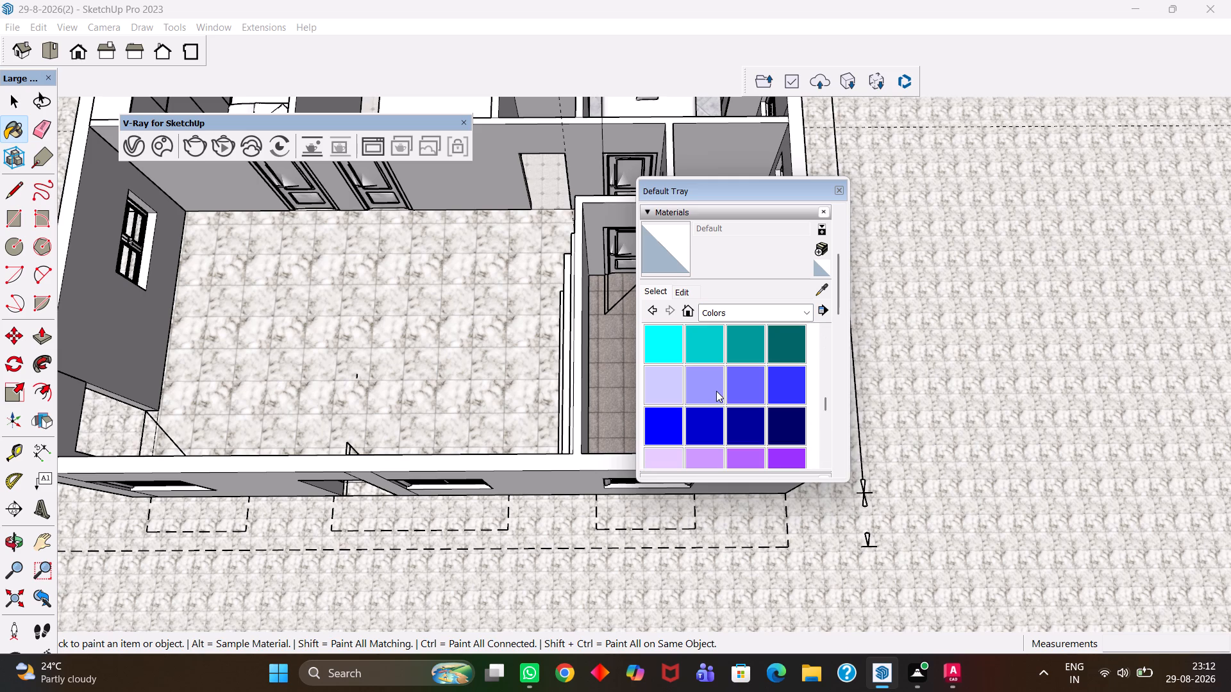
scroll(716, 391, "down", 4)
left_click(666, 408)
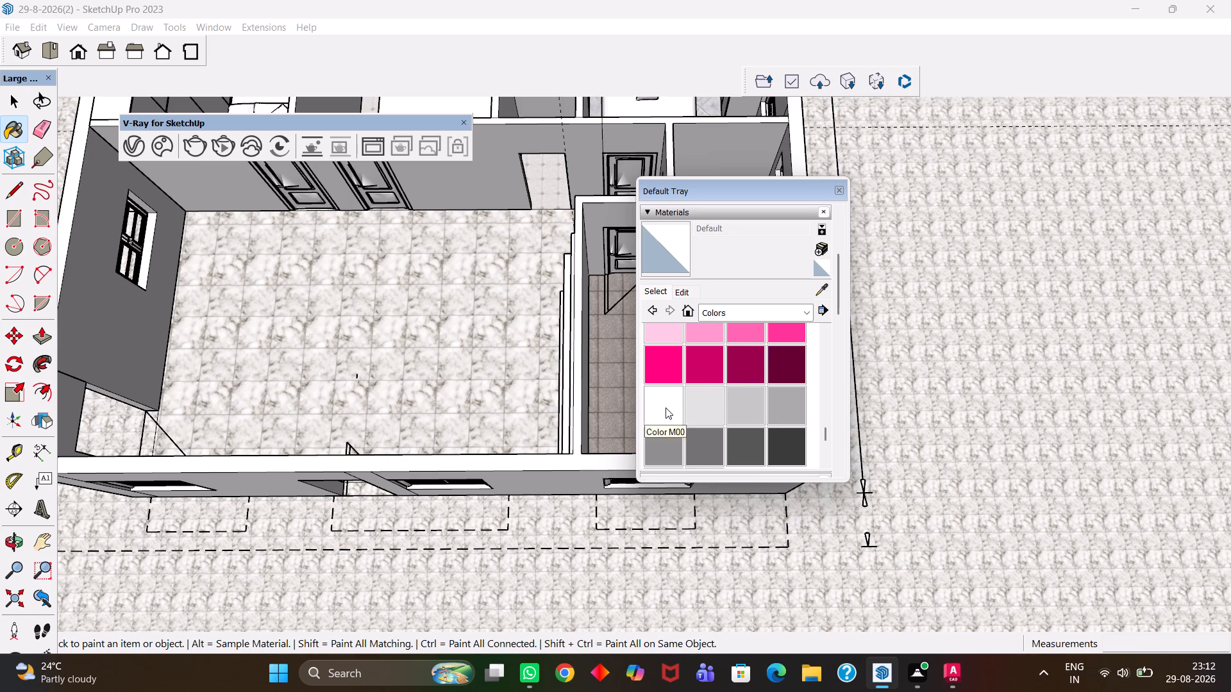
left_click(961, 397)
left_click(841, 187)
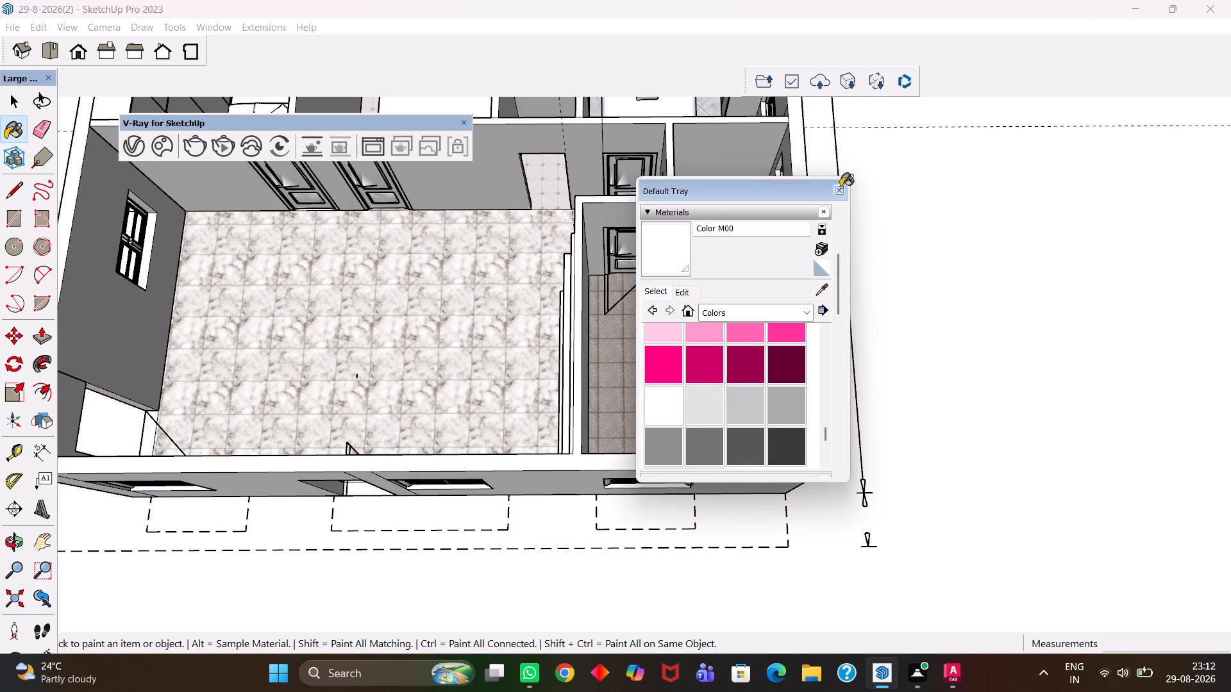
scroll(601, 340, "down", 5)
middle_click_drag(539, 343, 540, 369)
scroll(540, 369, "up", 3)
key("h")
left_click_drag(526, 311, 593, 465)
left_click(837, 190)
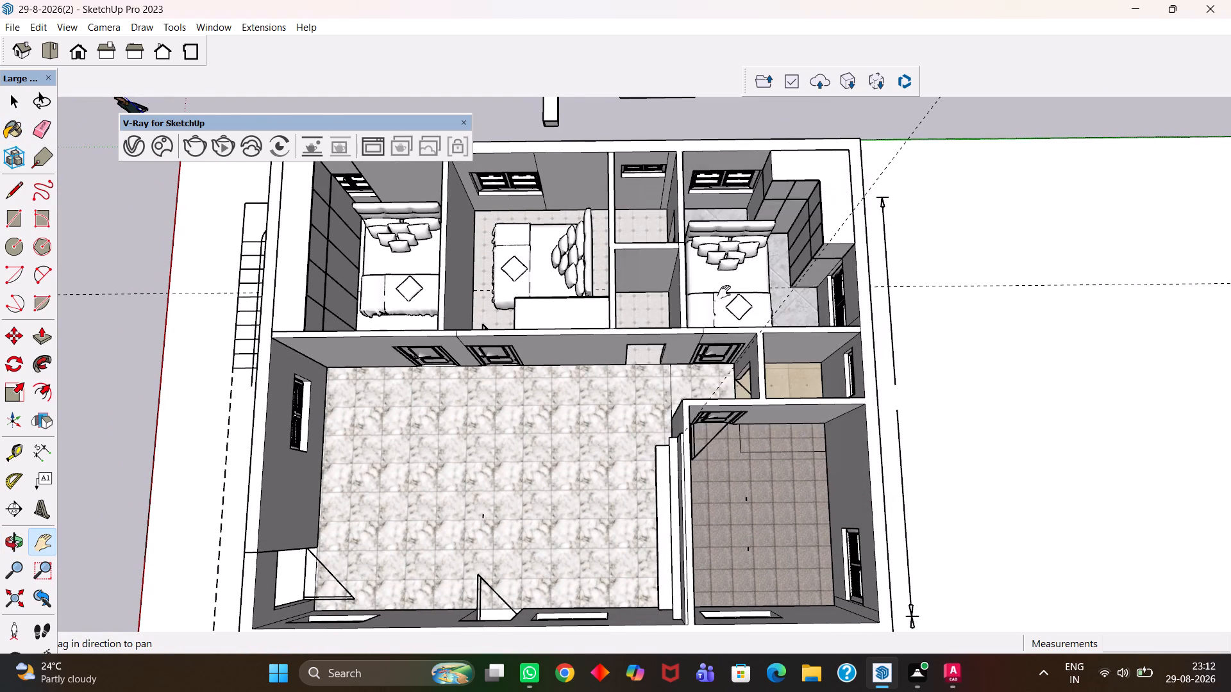
Apply the Ornate Tile 01 material from the Tile collection to the white floor of the bedroom nearest the outside stairs.
scroll(671, 327, "down", 3)
middle_click_drag(622, 340, 617, 374)
scroll(617, 374, "up", 4)
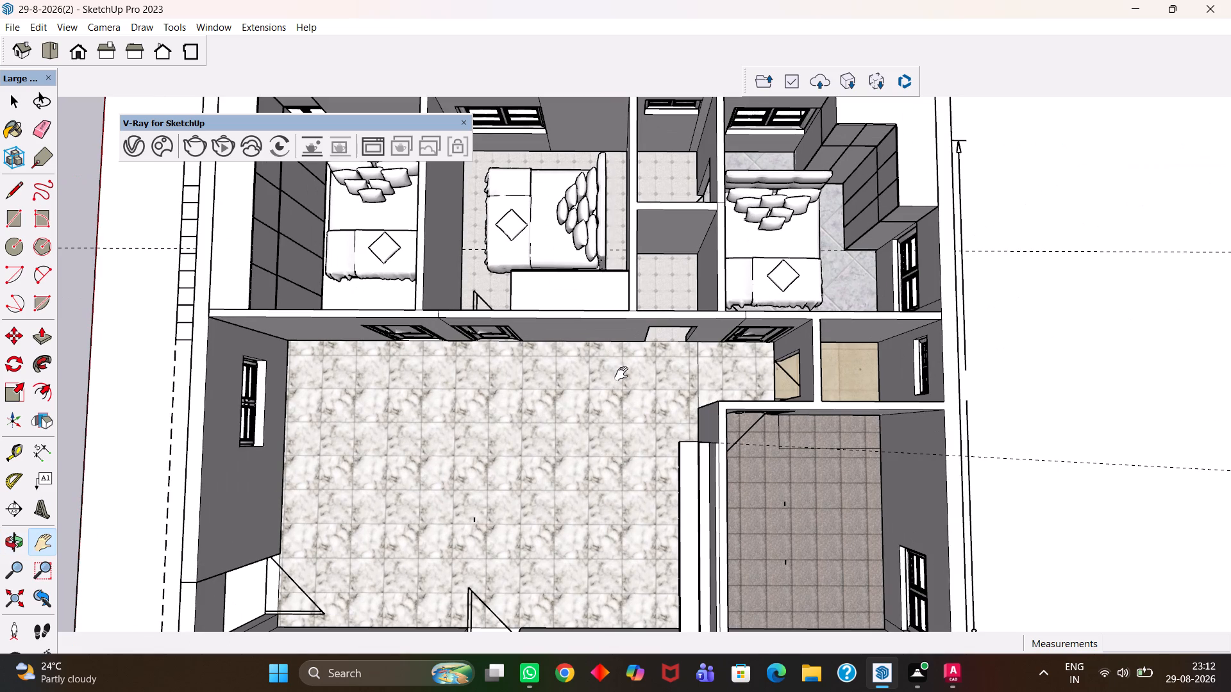
scroll(601, 381, "down", 4)
scroll(572, 390, "up", 4)
scroll(565, 385, "down", 3)
left_click_drag(421, 305, 494, 350)
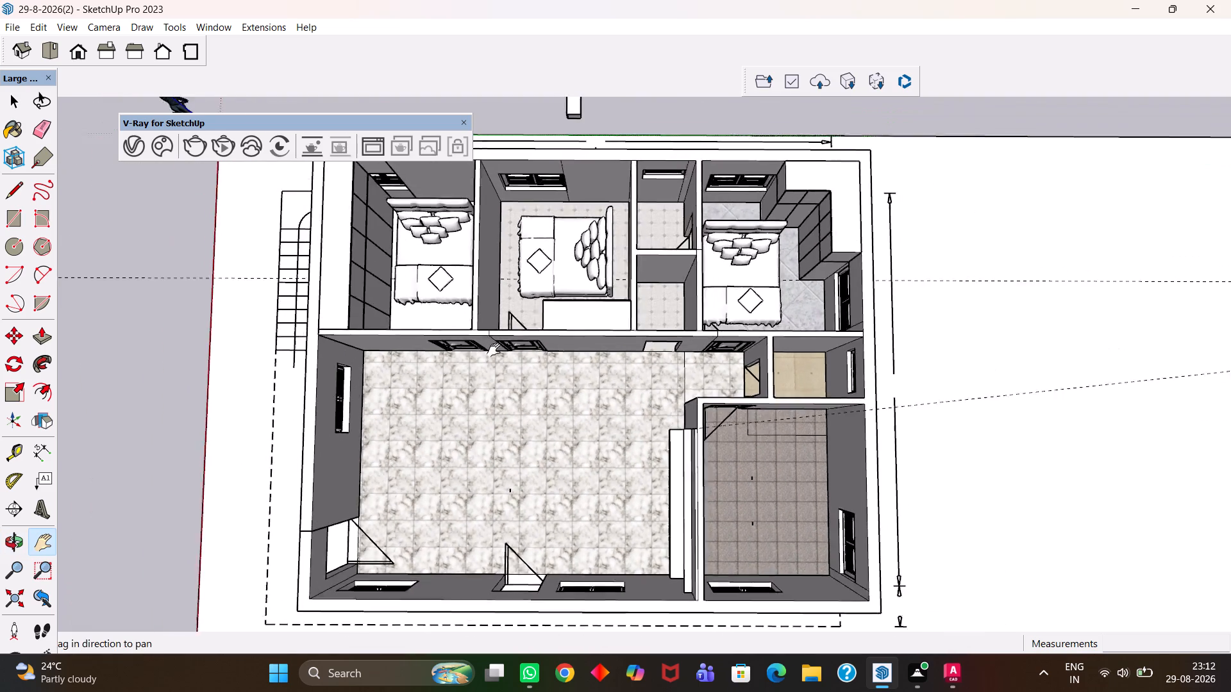
left_click_drag(494, 350, 565, 386)
scroll(568, 388, "up", 11)
key("b")
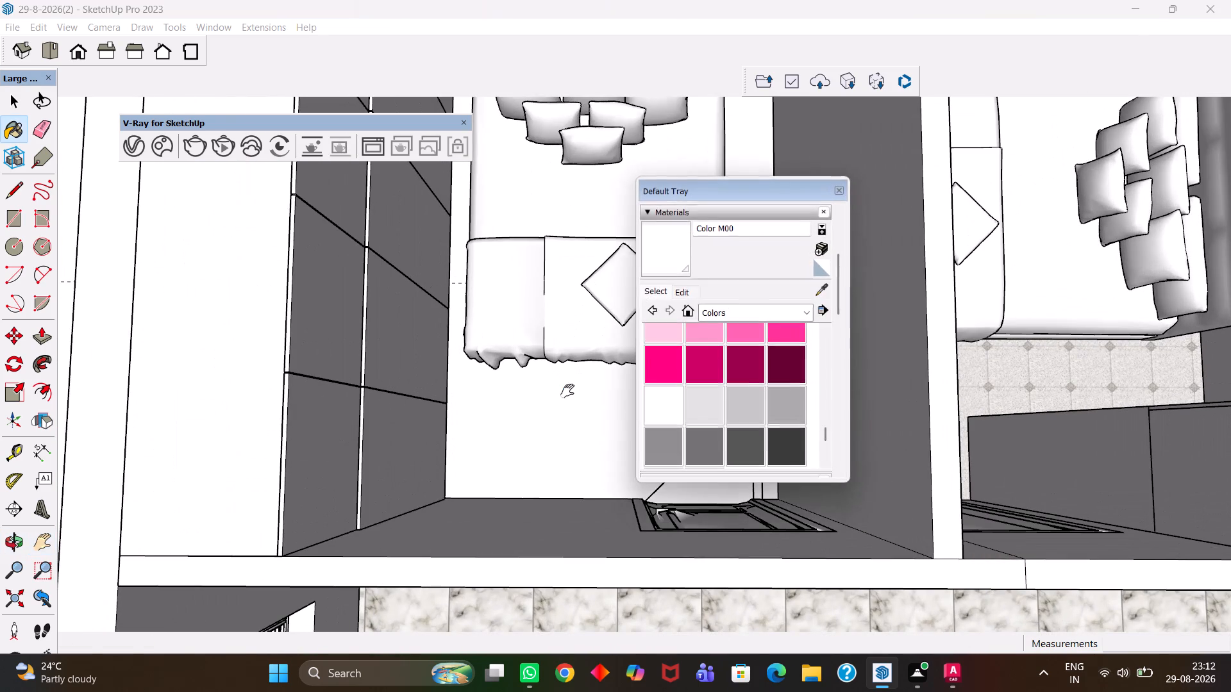
left_click(754, 315)
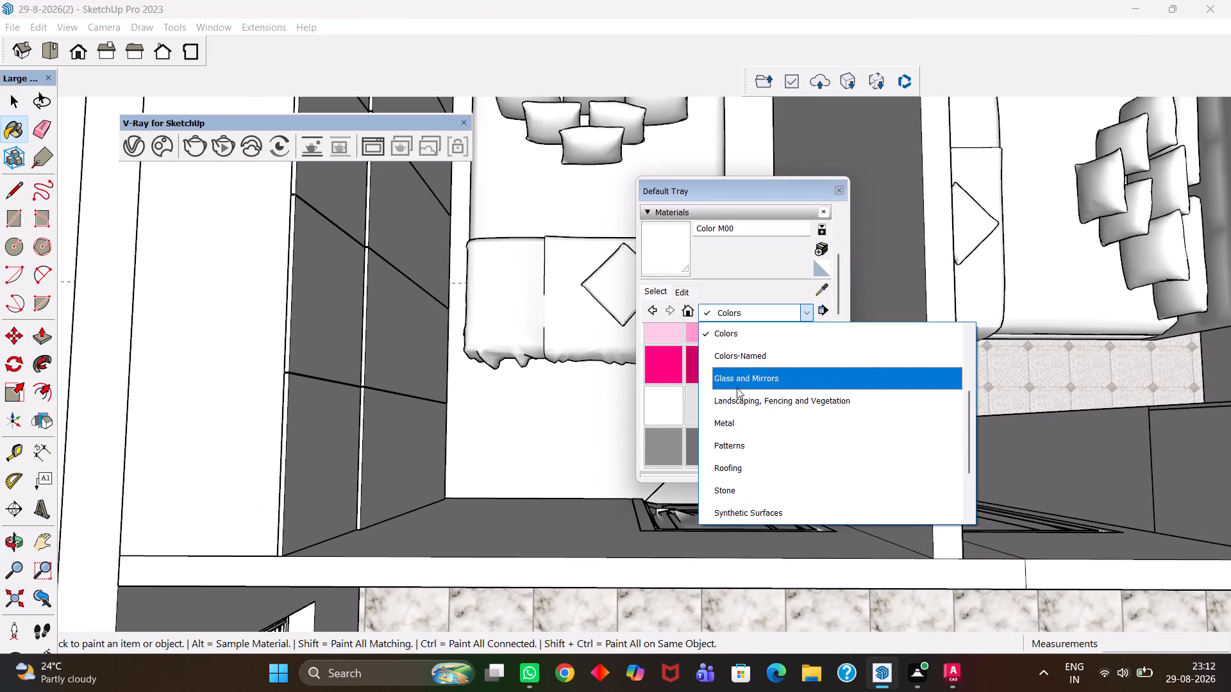
scroll(736, 450, "down", 3)
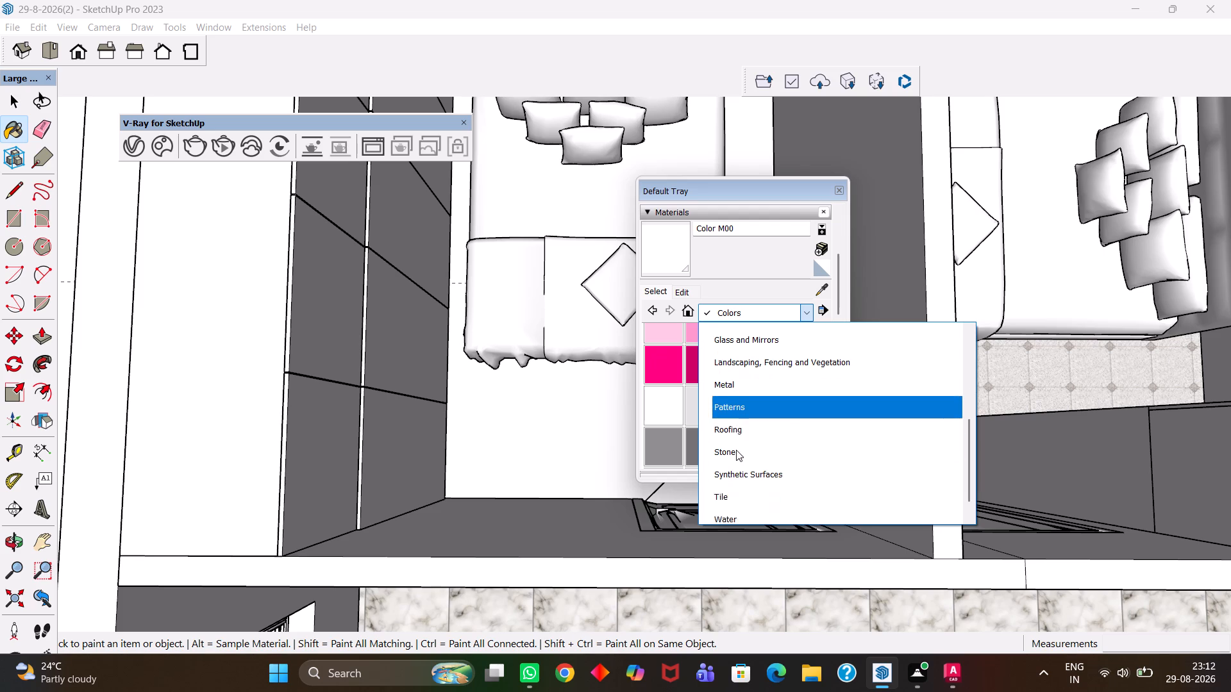
scroll(736, 450, "up", 6)
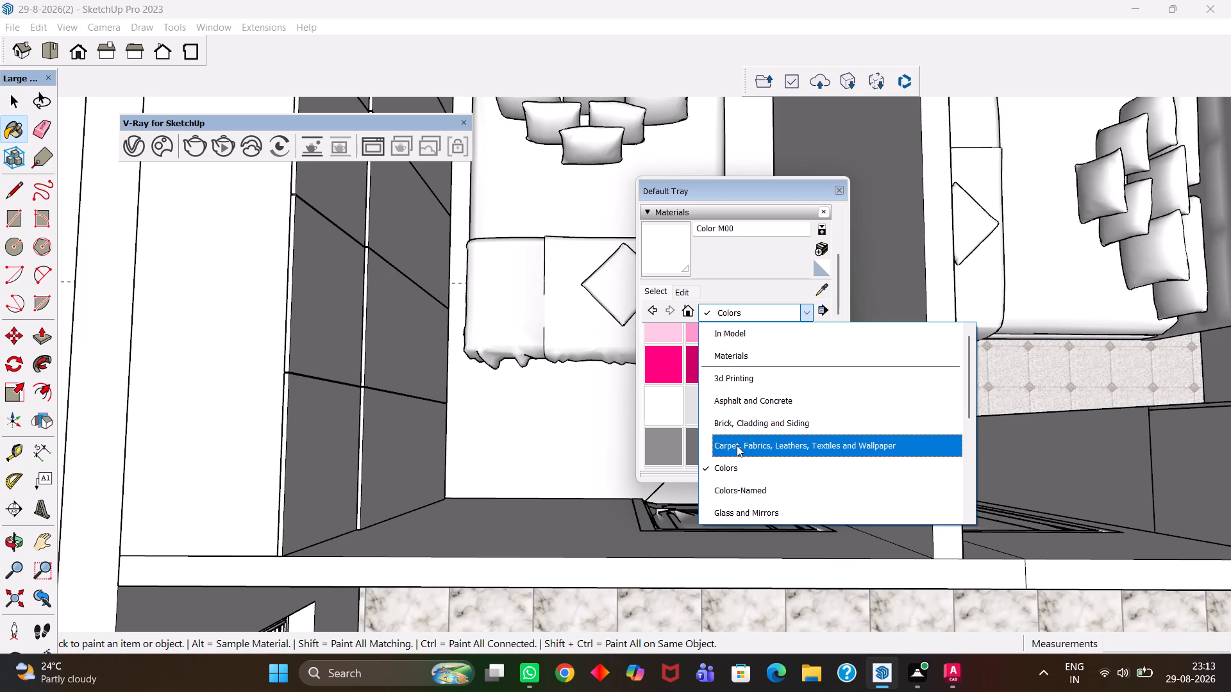
left_click(732, 475)
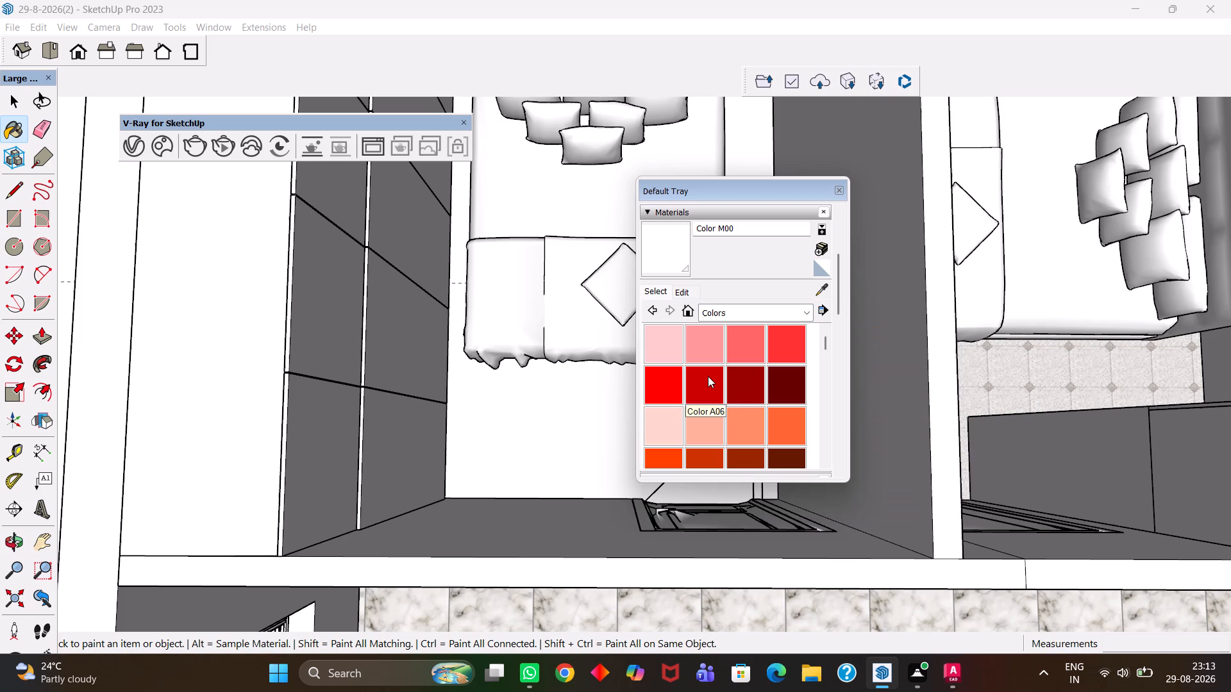
scroll(708, 376, "down", 3)
left_click(746, 311)
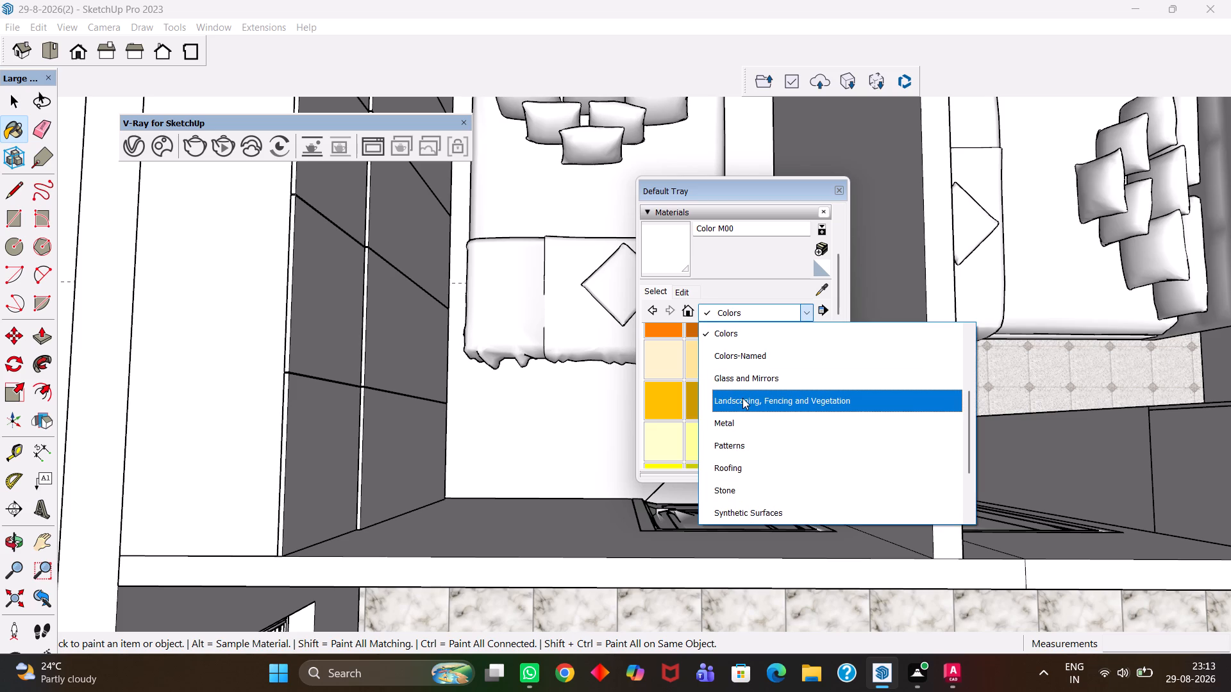
scroll(741, 397, "down", 4)
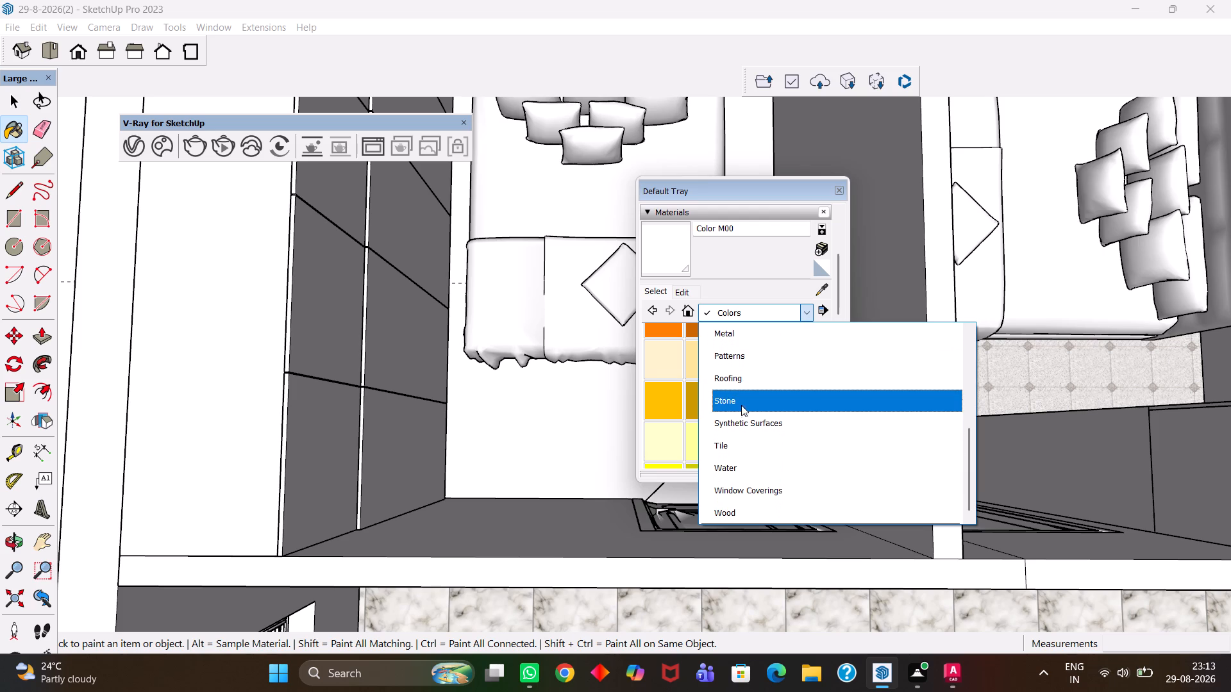
scroll(746, 441, "down", 2)
left_click(737, 447)
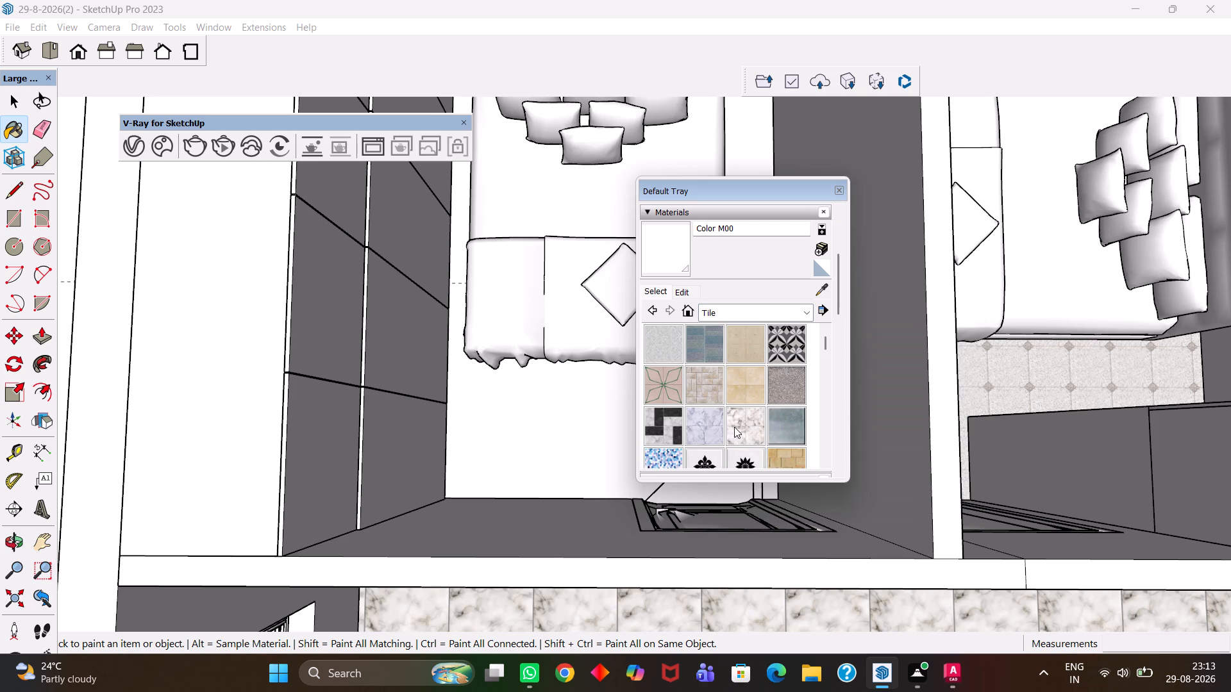
scroll(717, 427, "down", 1)
left_click(708, 377)
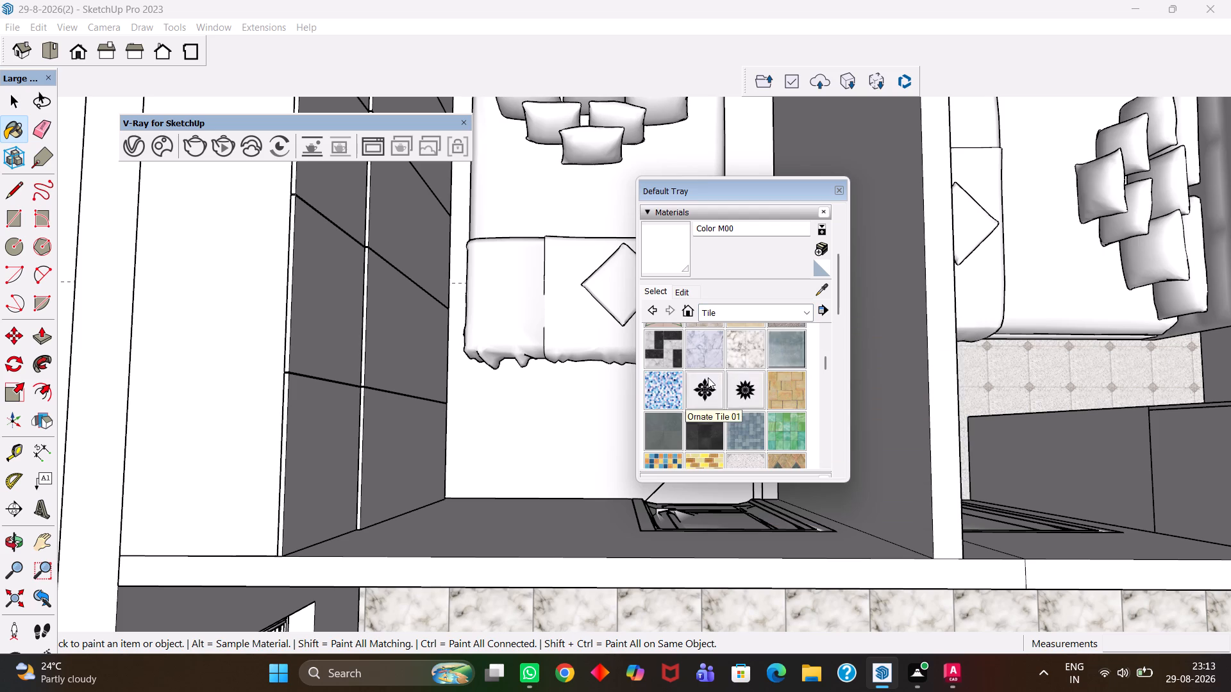
left_click(524, 436)
scroll(589, 372, "down", 10)
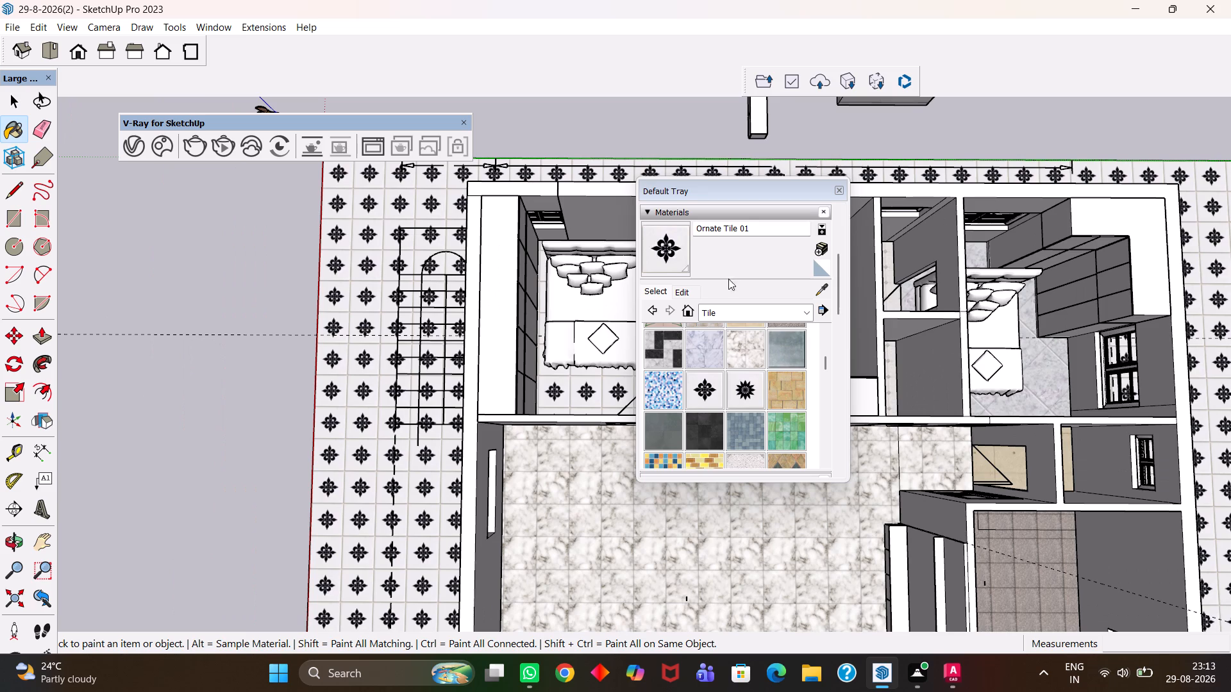
left_click(841, 189)
scroll(677, 418, "down", 5)
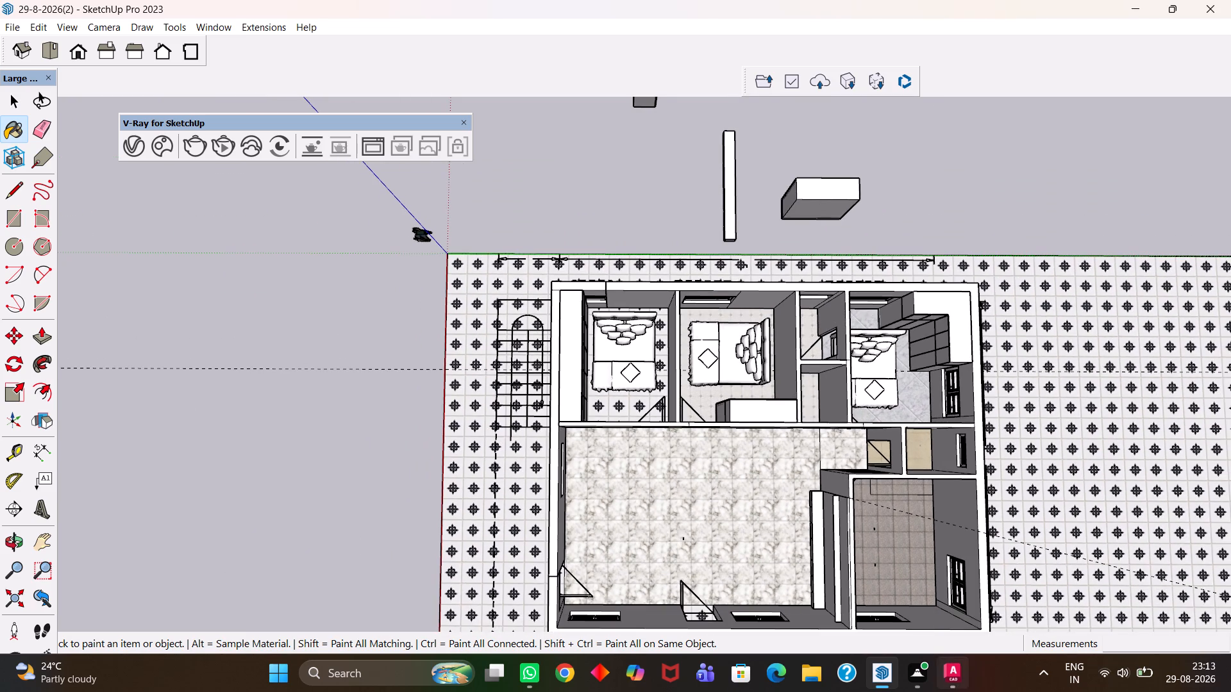
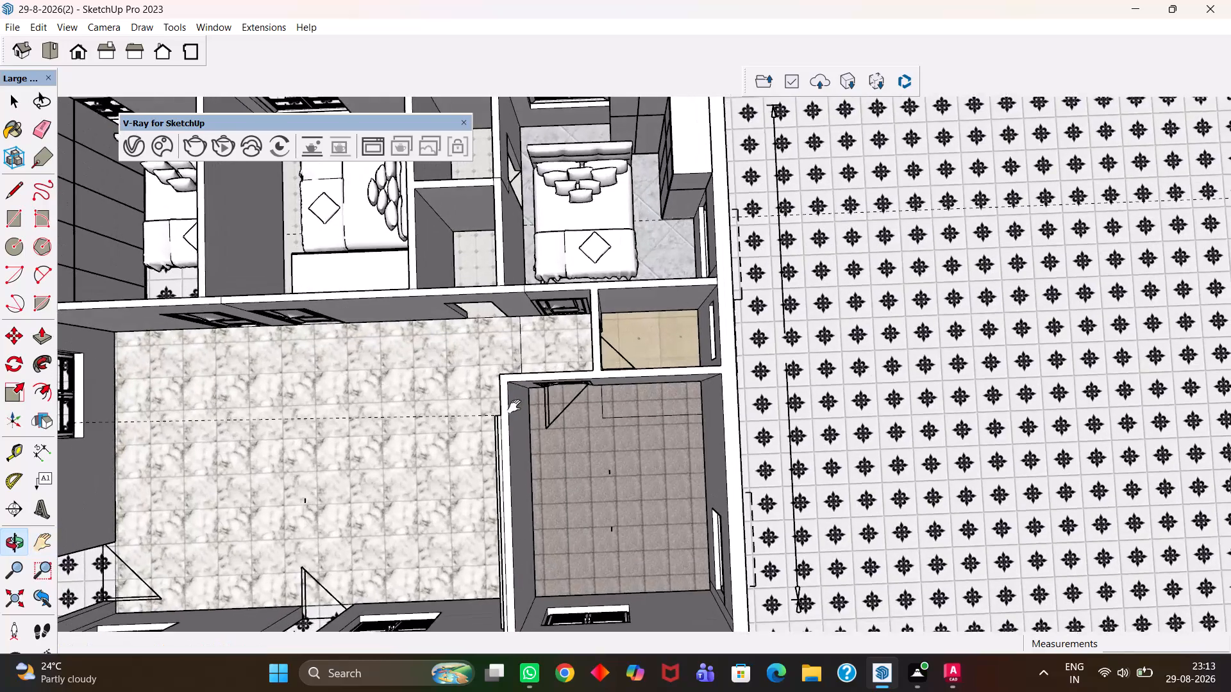
Browse the door assets in the Chaos Cosmos library for a suitable door model.
scroll(512, 408, "down", 5)
key("h")
left_click_drag(419, 381, 622, 426)
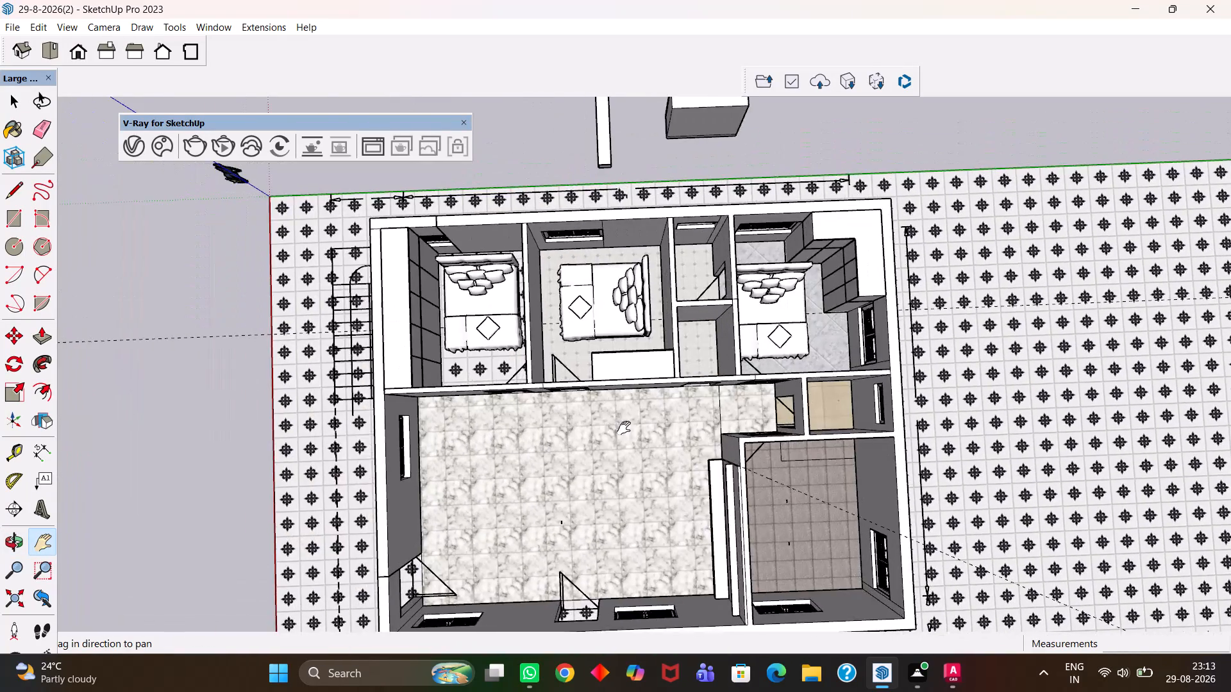
scroll(614, 440, "up", 3)
middle_click_drag(608, 469, 573, 460)
middle_click_drag(247, 232, 262, 243)
scroll(255, 238, "up", 1)
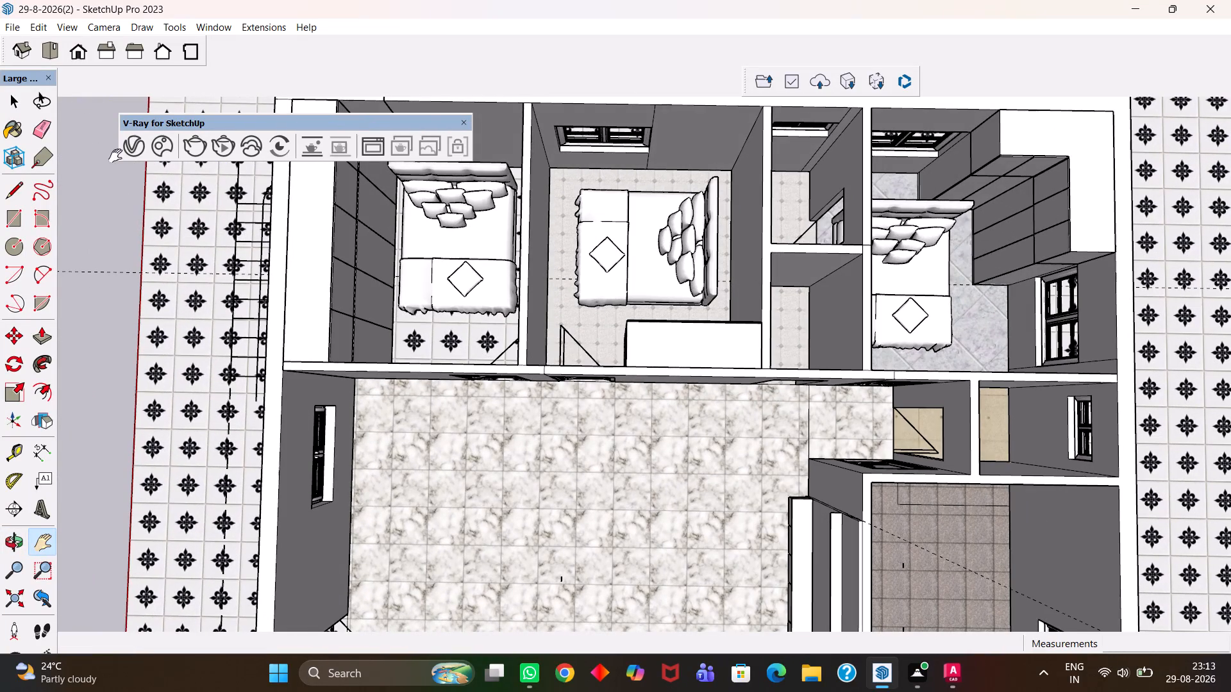
left_click(161, 149)
left_click(177, 39)
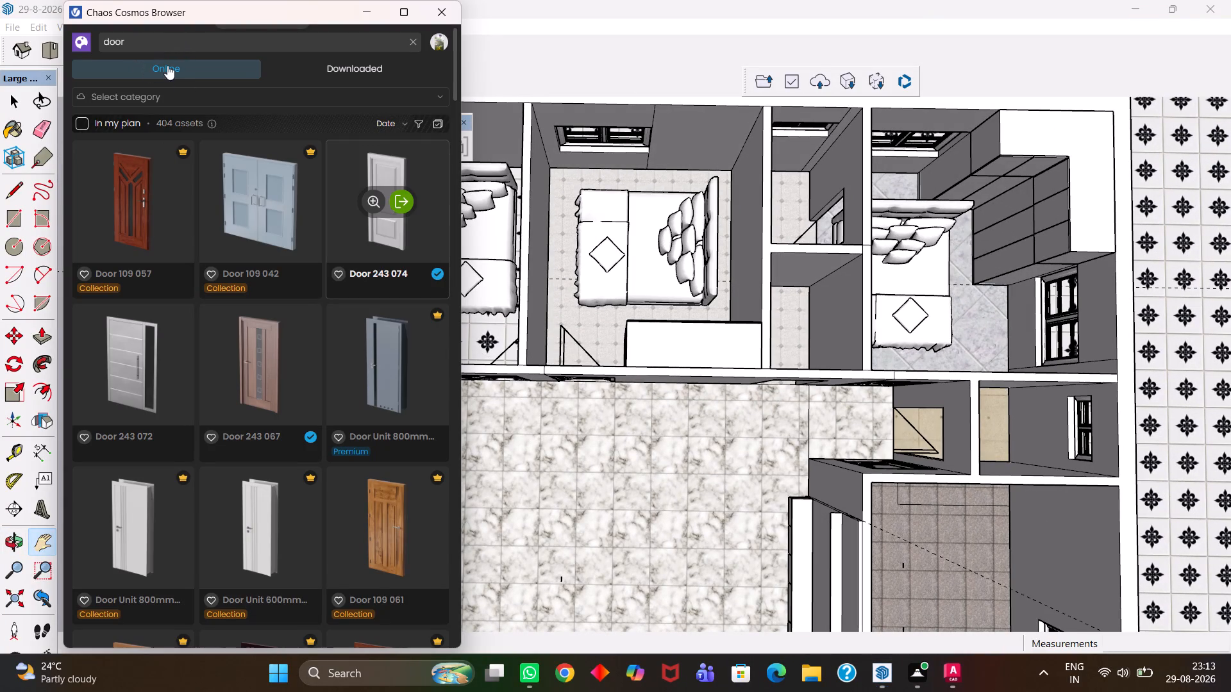
left_click(167, 65)
left_click(331, 69)
scroll(284, 306, "down", 10)
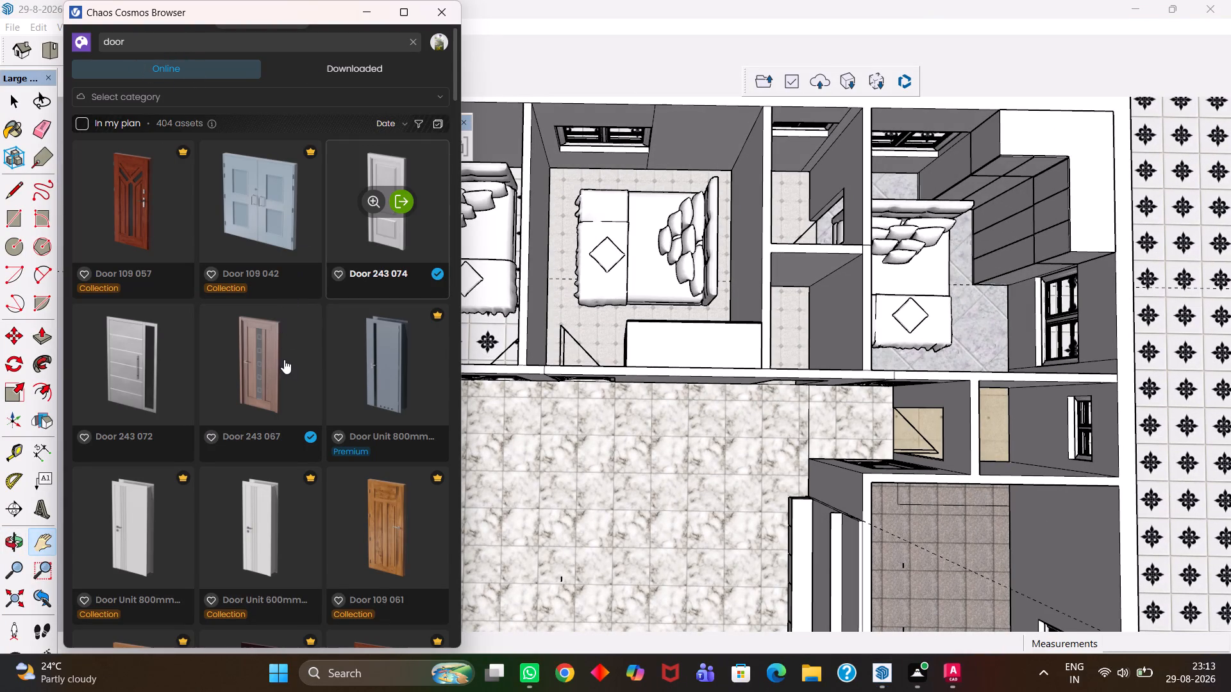
scroll(291, 368, "up", 7)
middle_click(292, 368)
left_click(389, 363)
scroll(366, 223, "down", 15)
left_click(445, 17)
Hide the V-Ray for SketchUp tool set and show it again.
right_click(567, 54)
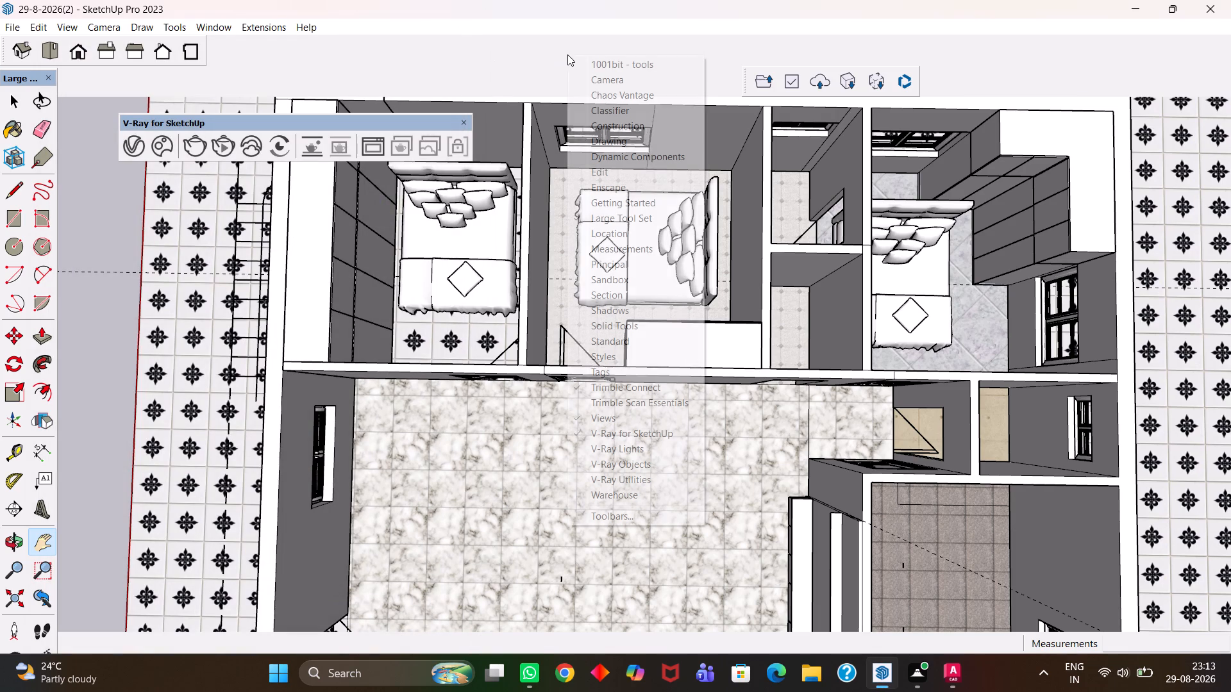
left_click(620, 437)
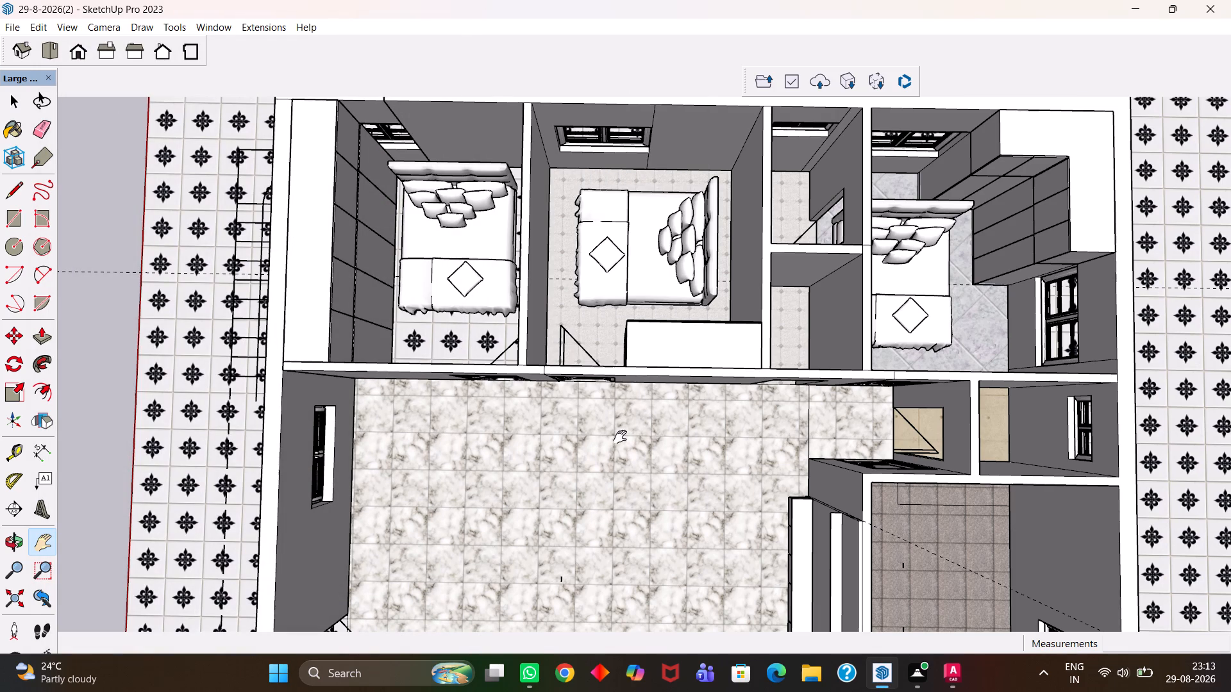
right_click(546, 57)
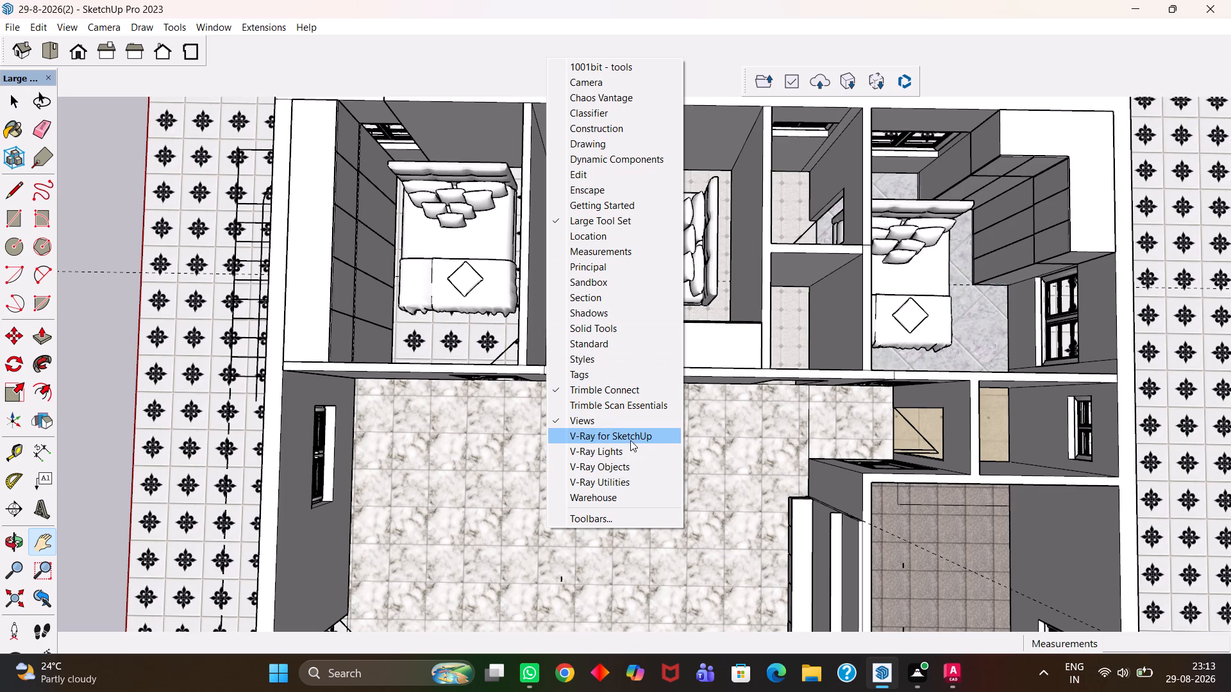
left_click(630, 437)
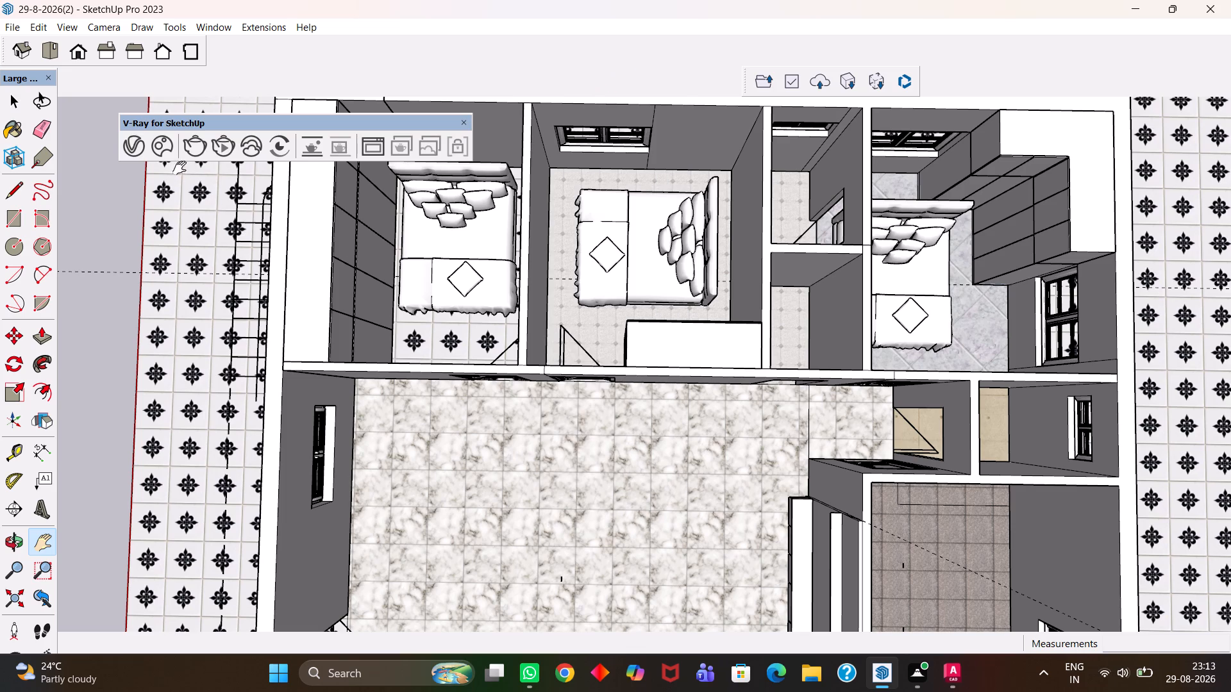
Reopen Chaos Cosmos and examine its online and downloaded door assets for a door to reuse.
left_click(160, 149)
scroll(294, 308, "down", 5)
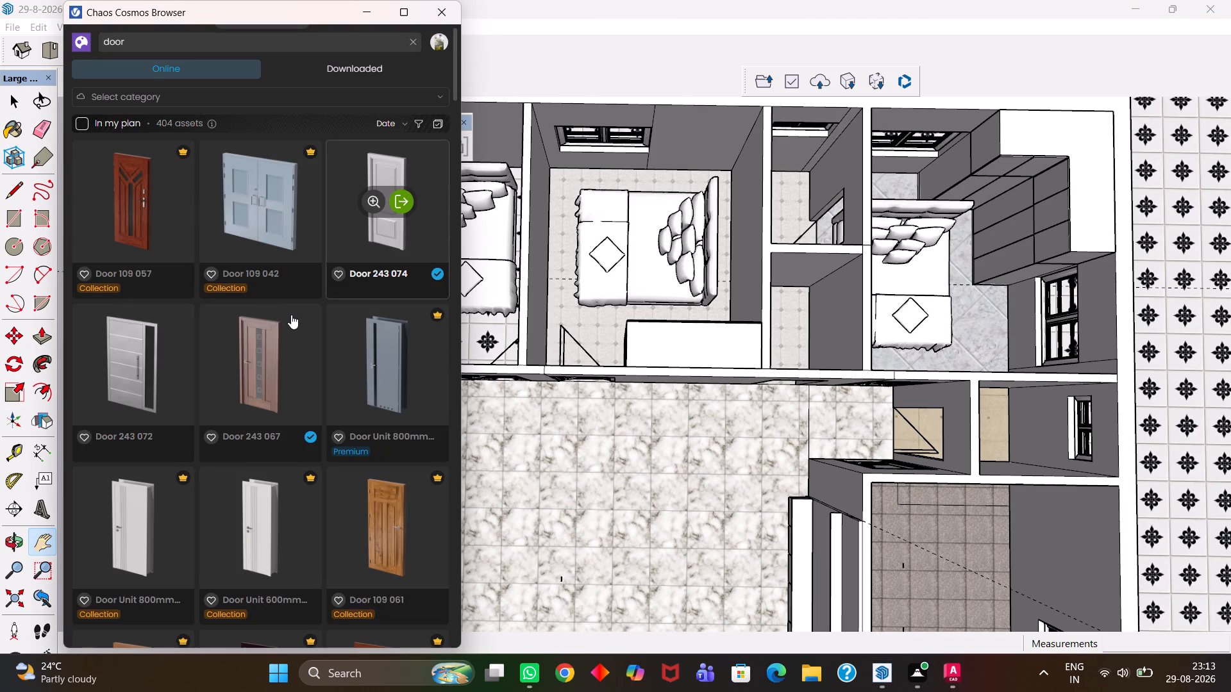
scroll(290, 317, "up", 4)
scroll(290, 317, "down", 1)
scroll(290, 317, "up", 3)
scroll(290, 317, "down", 5)
scroll(287, 317, "up", 12)
left_click(344, 72)
scroll(238, 357, "down", 4)
scroll(287, 393, "up", 13)
scroll(317, 335, "up", 1)
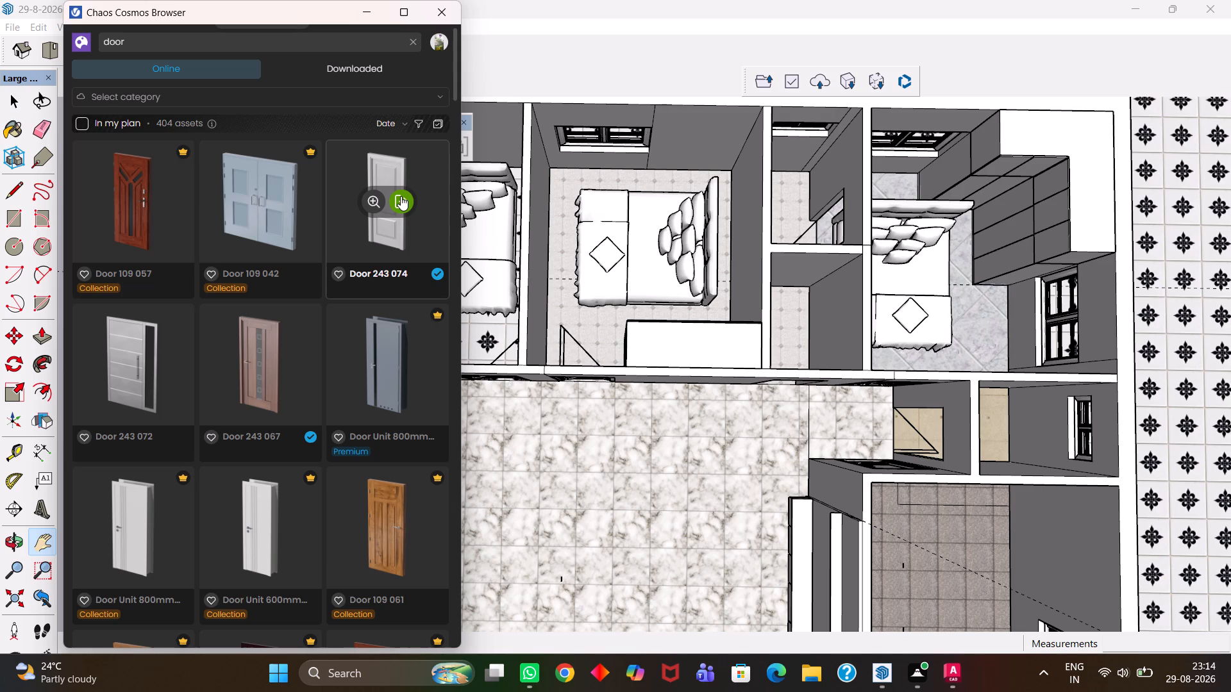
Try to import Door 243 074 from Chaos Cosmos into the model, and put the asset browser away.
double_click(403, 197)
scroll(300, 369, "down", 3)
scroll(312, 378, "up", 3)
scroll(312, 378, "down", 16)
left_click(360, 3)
Delete all construction guides from the house model.
scroll(405, 222, "down", 2)
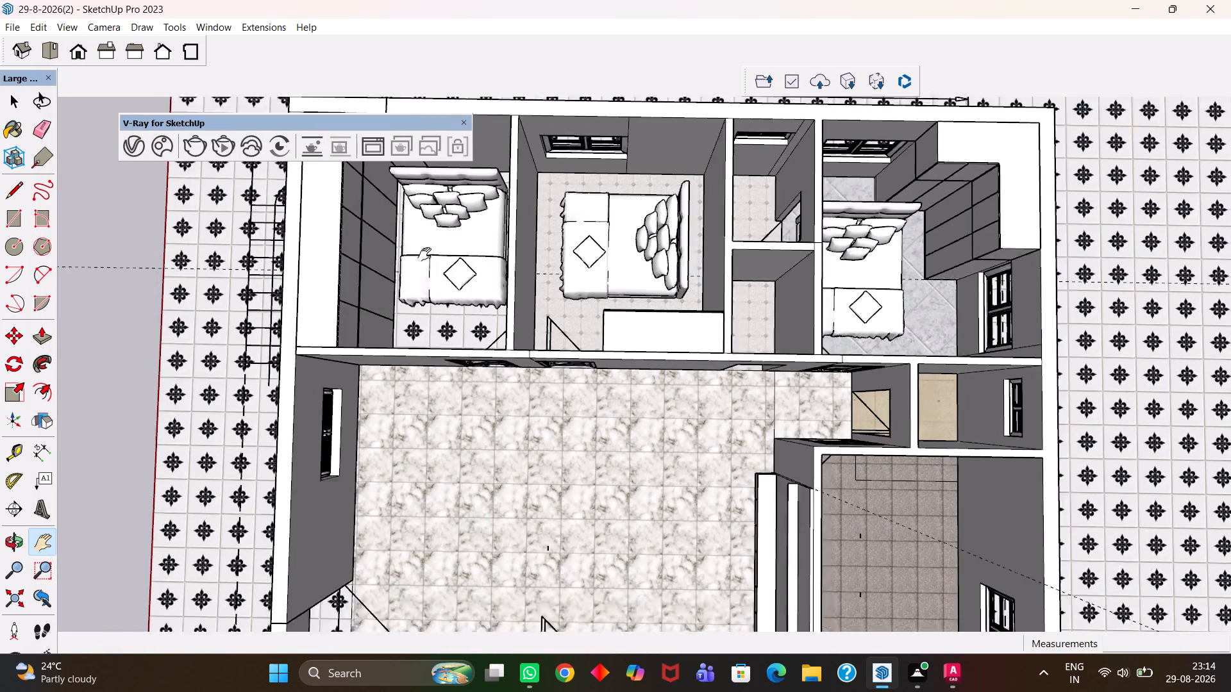
scroll(424, 254, "down", 8)
scroll(556, 415, "up", 10)
middle_click_drag(549, 416, 564, 427)
left_click_drag(558, 397, 507, 446)
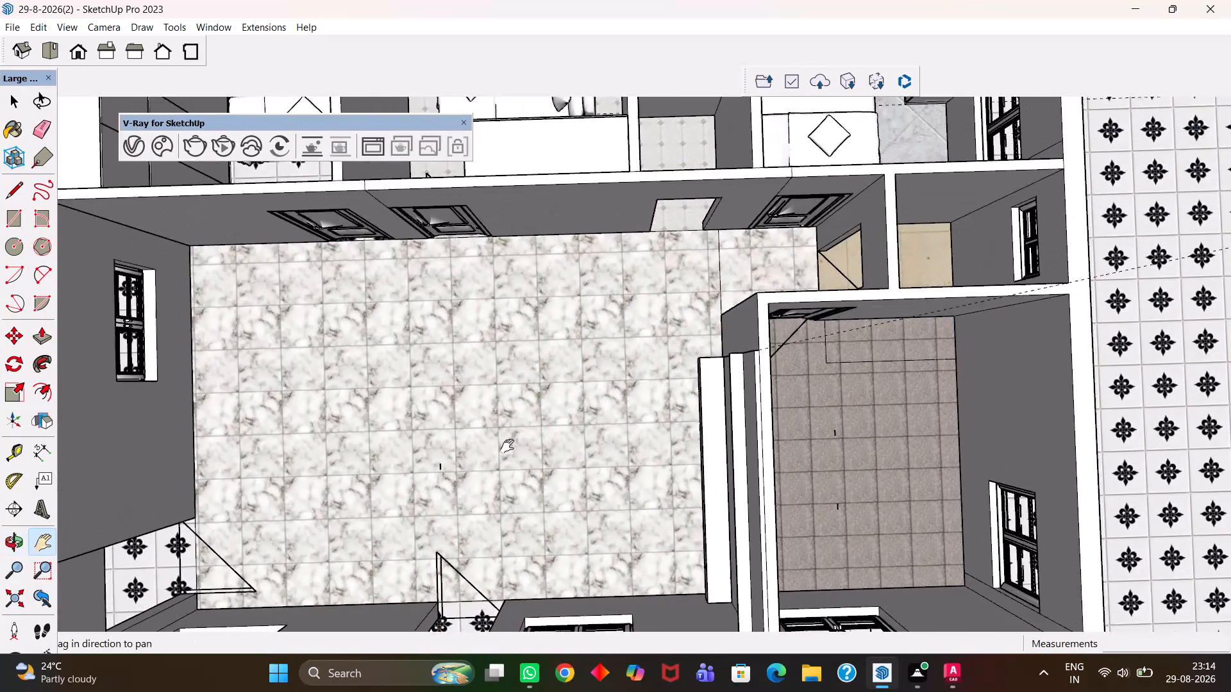
left_click_drag(507, 446, 487, 453)
scroll(481, 455, "down", 5)
middle_click_drag(523, 432, 515, 429)
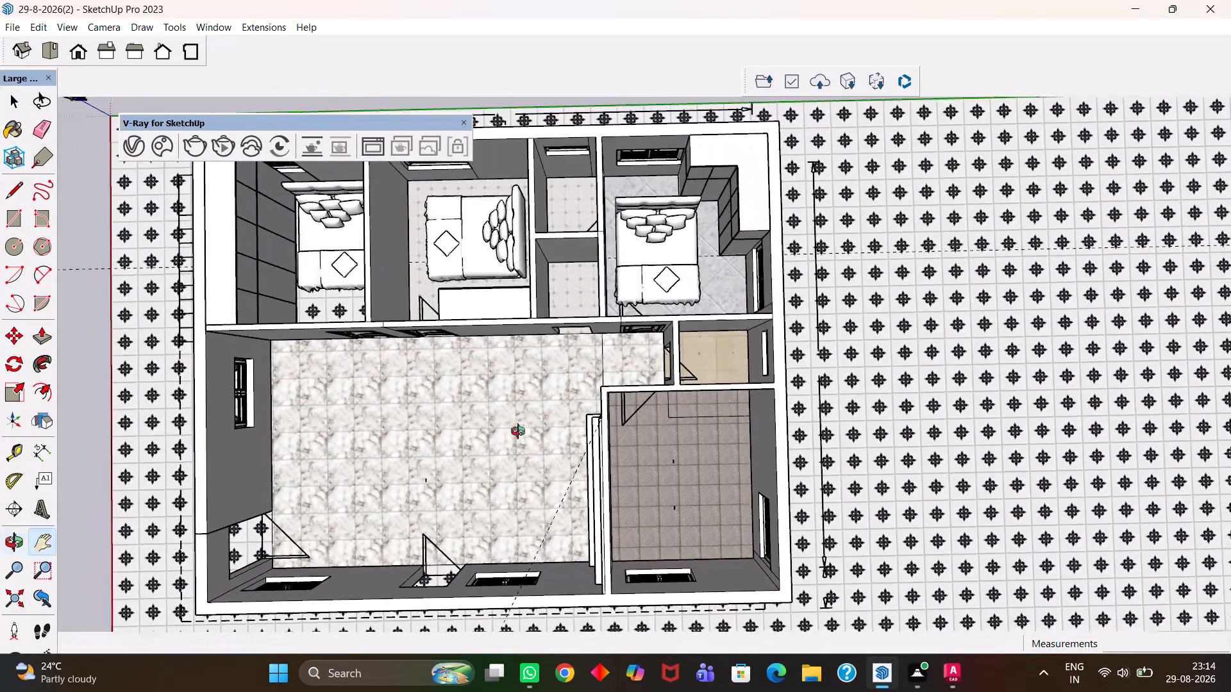
middle_click(518, 431)
scroll(518, 431, "up", 2)
left_click_drag(498, 390, 510, 431)
scroll(501, 423, "down", 4)
middle_click_drag(499, 456, 497, 430)
scroll(495, 450, "up", 1)
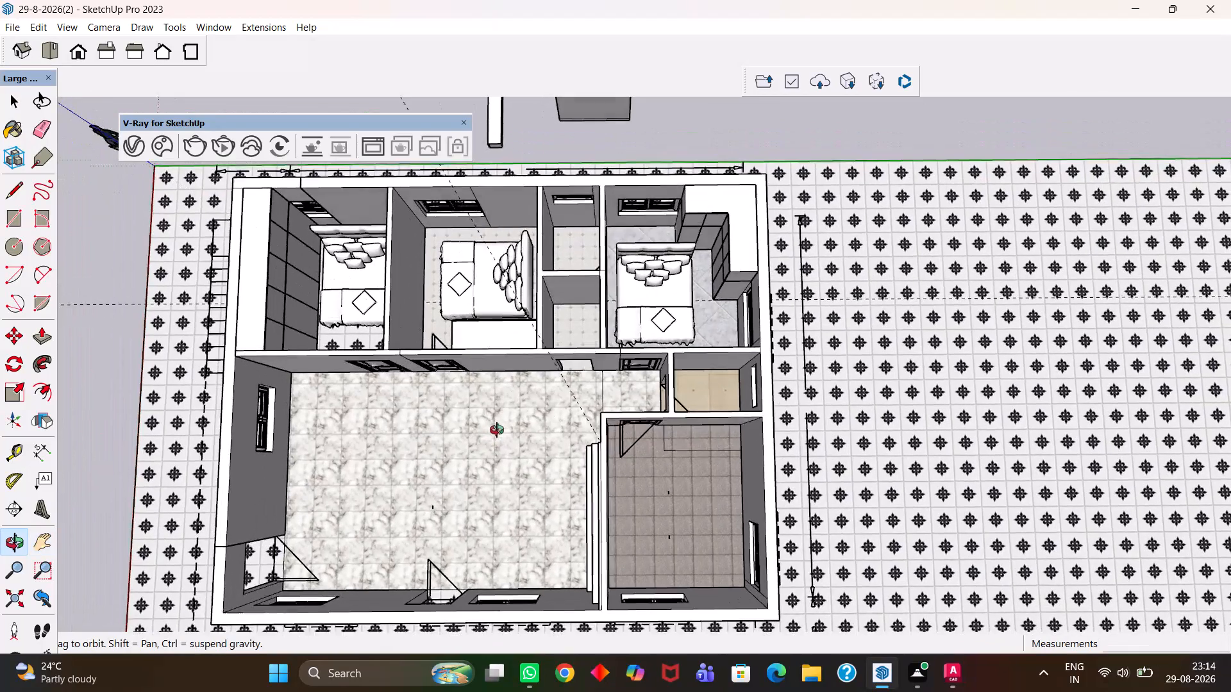
middle_click_drag(497, 430, 501, 432)
scroll(501, 432, "up", 3)
scroll(498, 431, "down", 5)
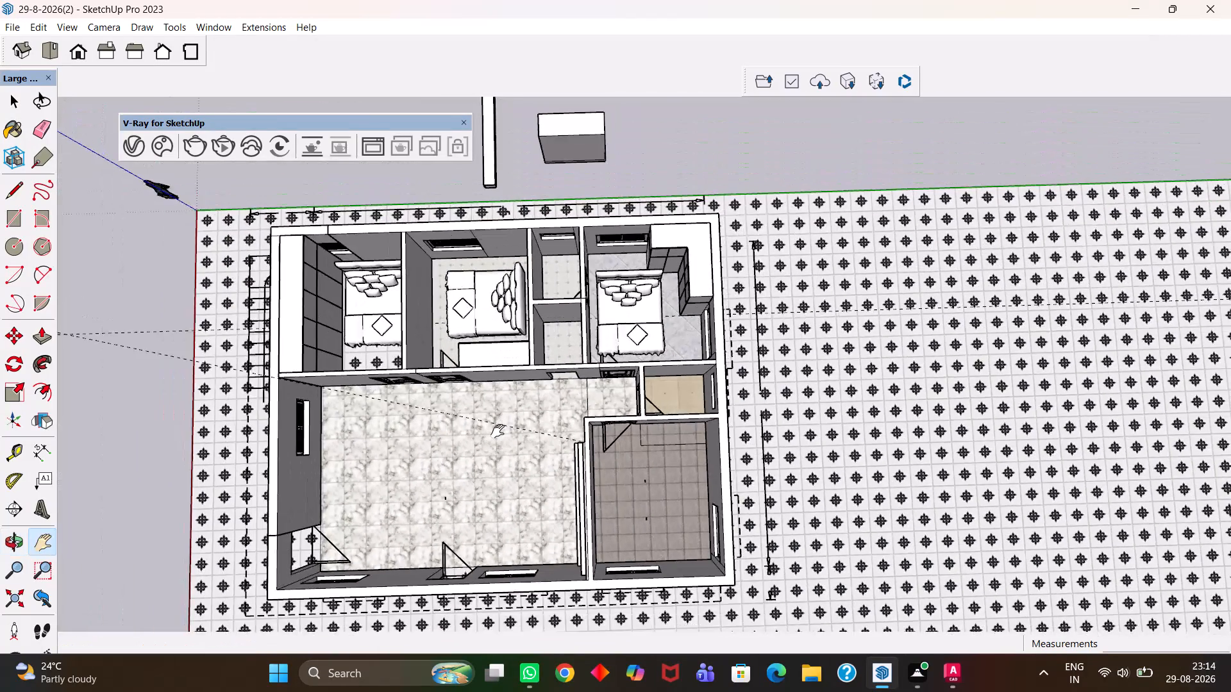
scroll(498, 431, "up", 5)
scroll(498, 431, "down", 4)
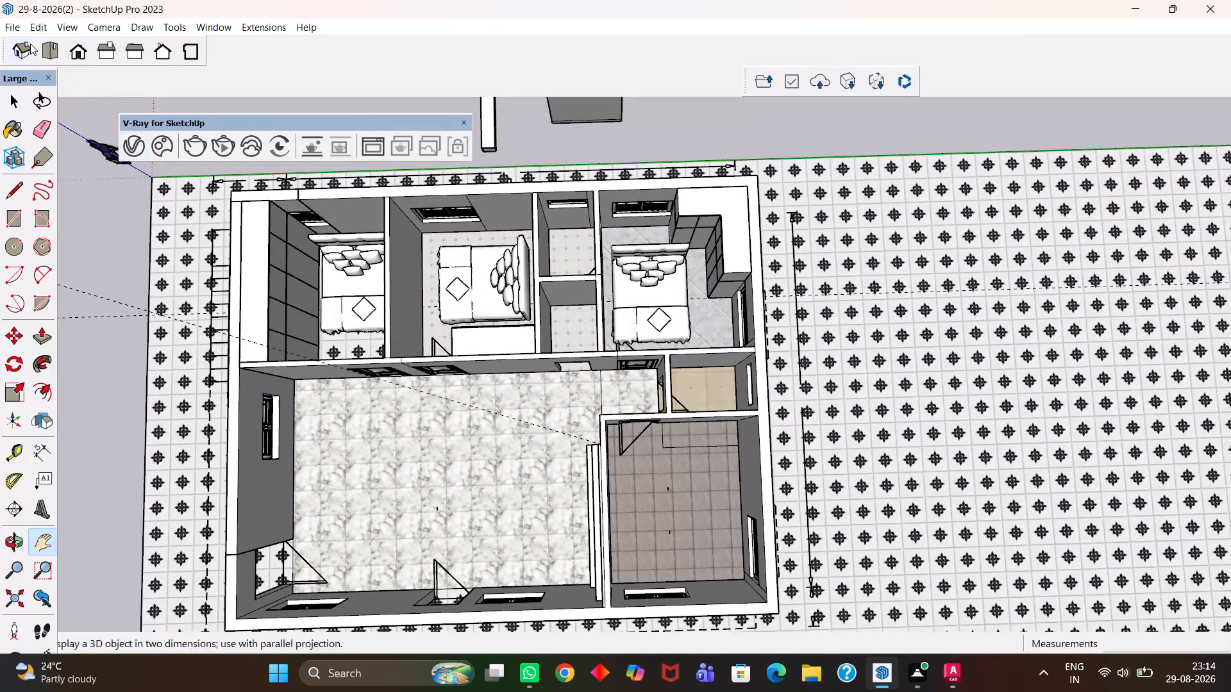
left_click(43, 24)
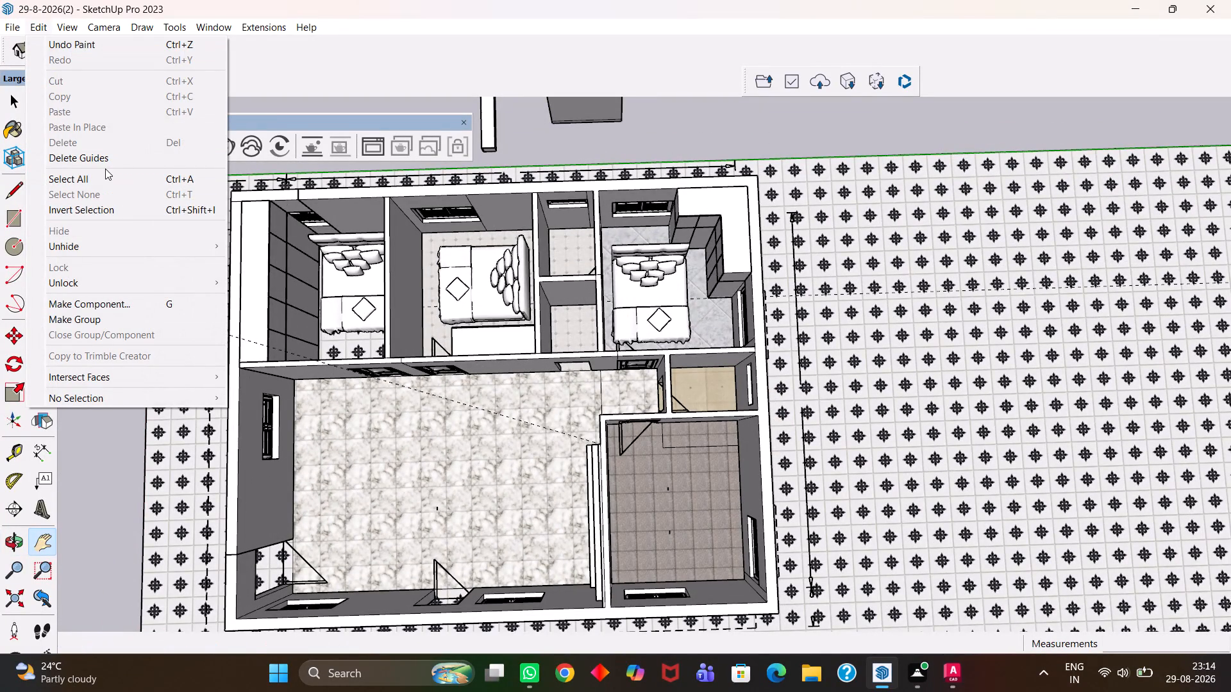
left_click(101, 160)
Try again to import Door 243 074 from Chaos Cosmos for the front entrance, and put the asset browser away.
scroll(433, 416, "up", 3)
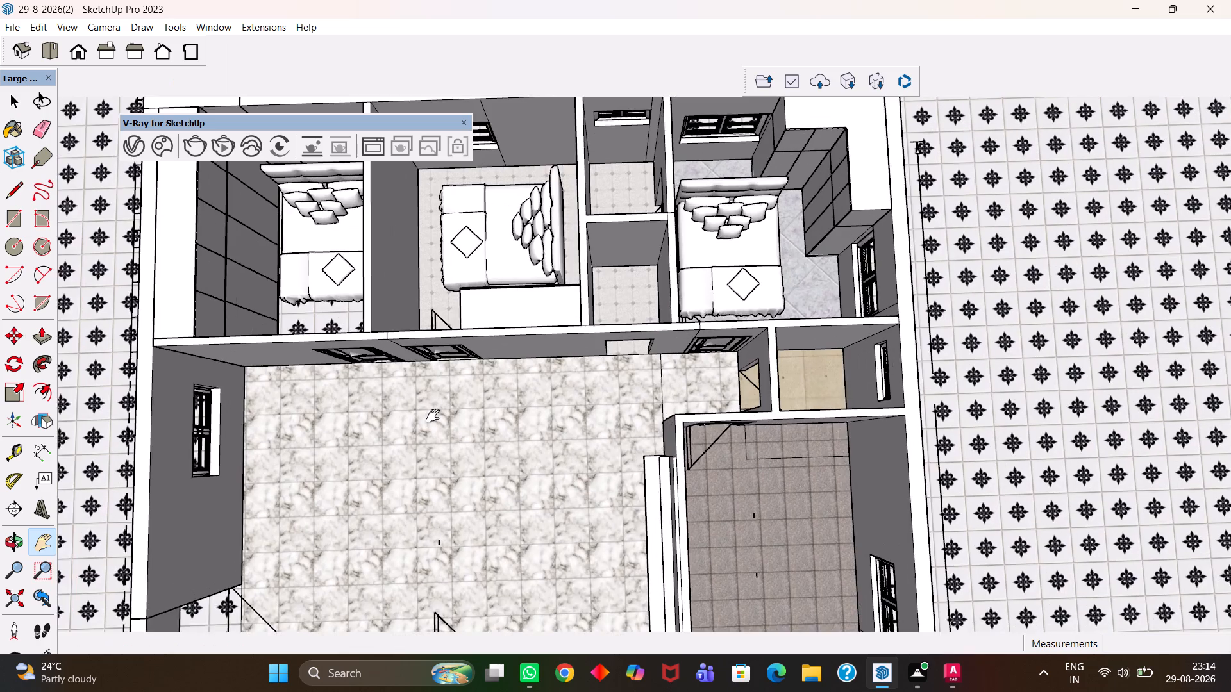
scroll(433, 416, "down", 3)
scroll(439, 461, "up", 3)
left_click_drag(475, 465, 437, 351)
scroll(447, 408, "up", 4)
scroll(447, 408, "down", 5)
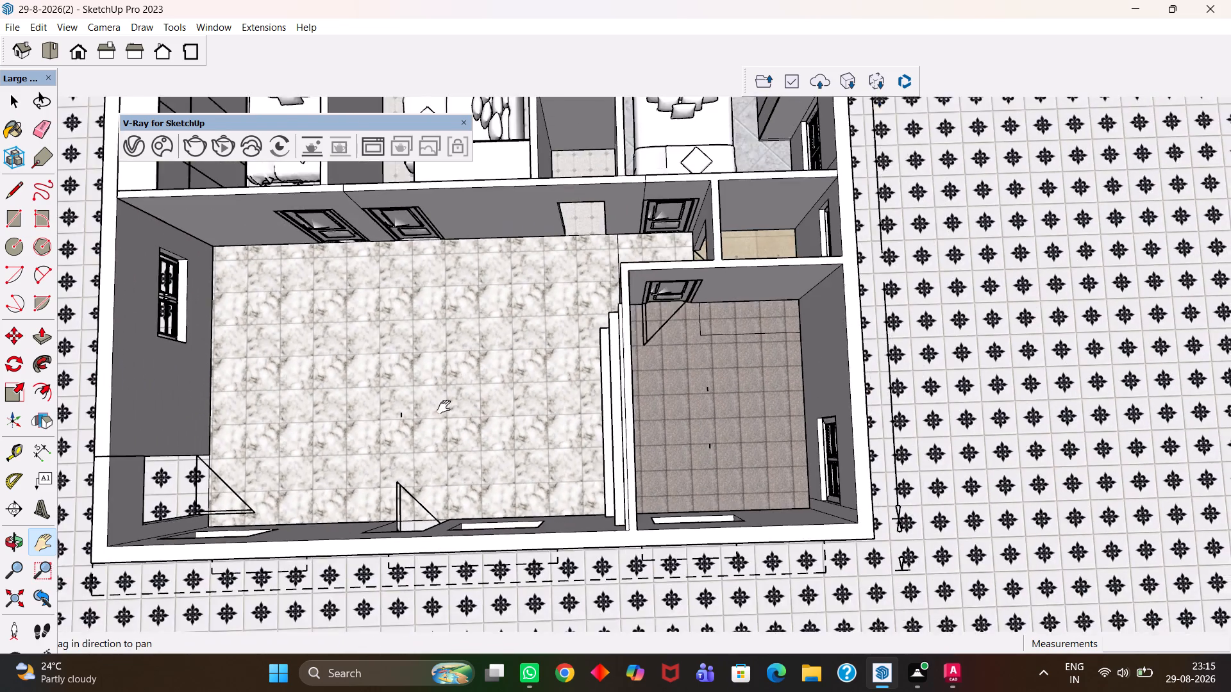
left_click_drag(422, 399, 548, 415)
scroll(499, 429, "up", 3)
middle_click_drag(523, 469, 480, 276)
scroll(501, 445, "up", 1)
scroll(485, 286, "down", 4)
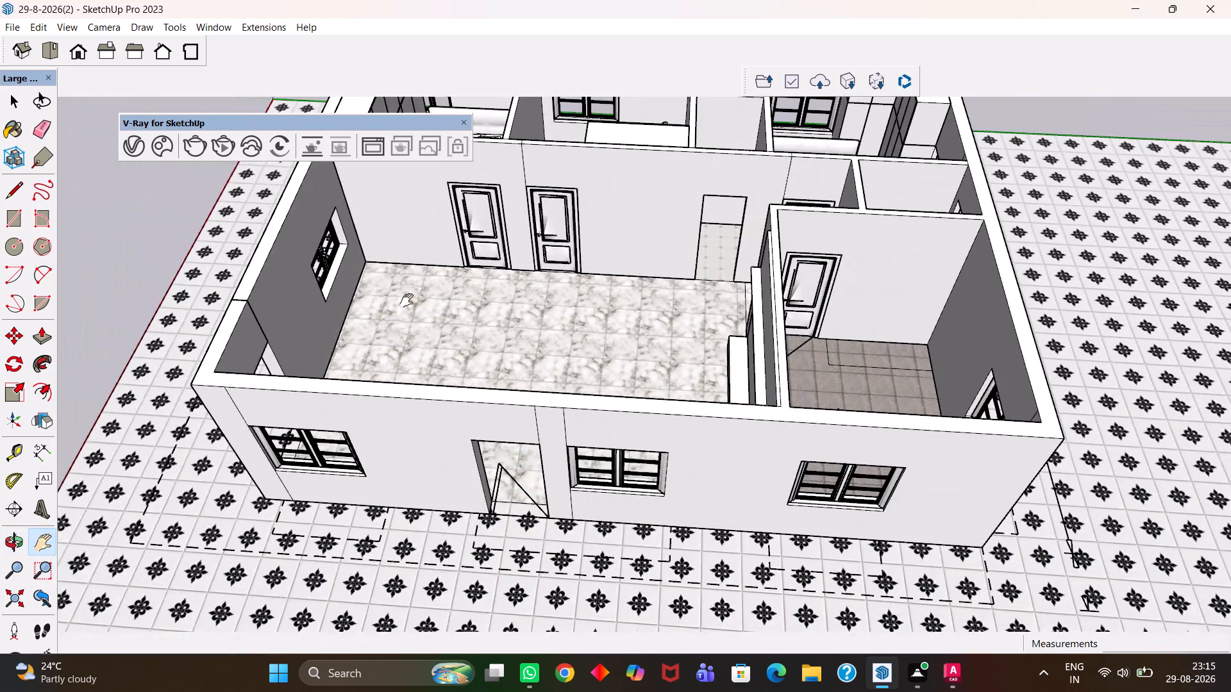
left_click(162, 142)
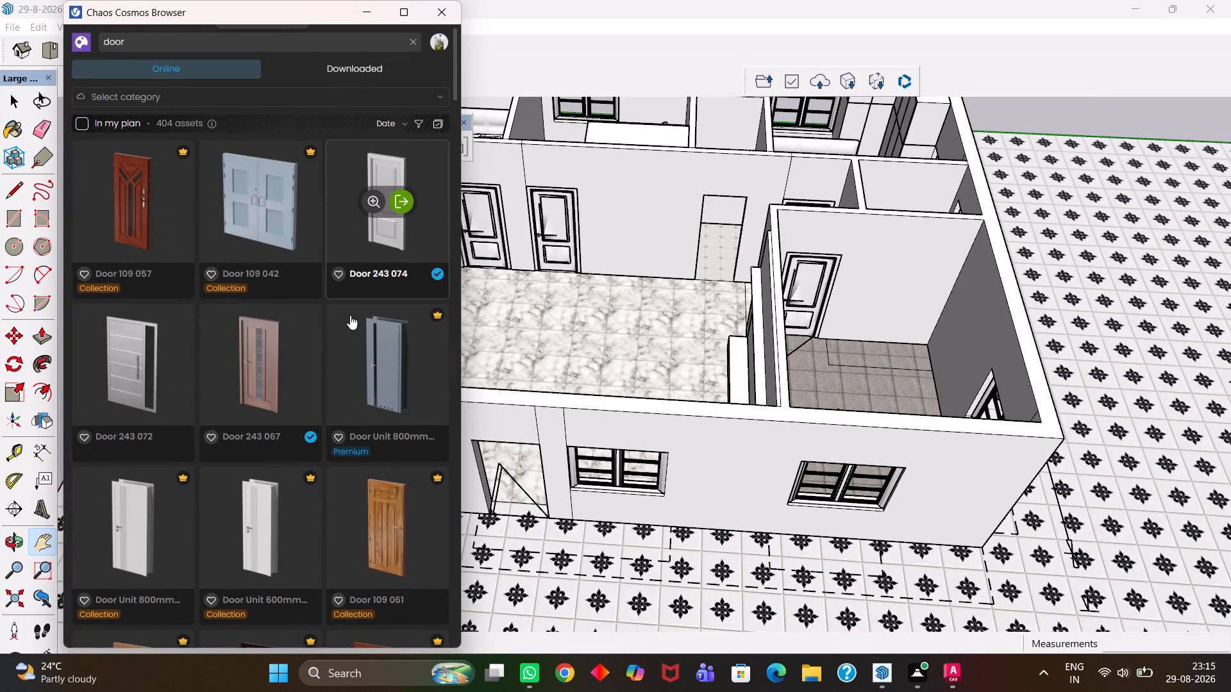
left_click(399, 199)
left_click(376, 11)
Copy a panelled door from the marble-floored hall's inner wall into the front entrance opening.
middle_click_drag(578, 358, 590, 370)
key("space")
scroll(559, 350, "up", 1)
left_click(465, 244)
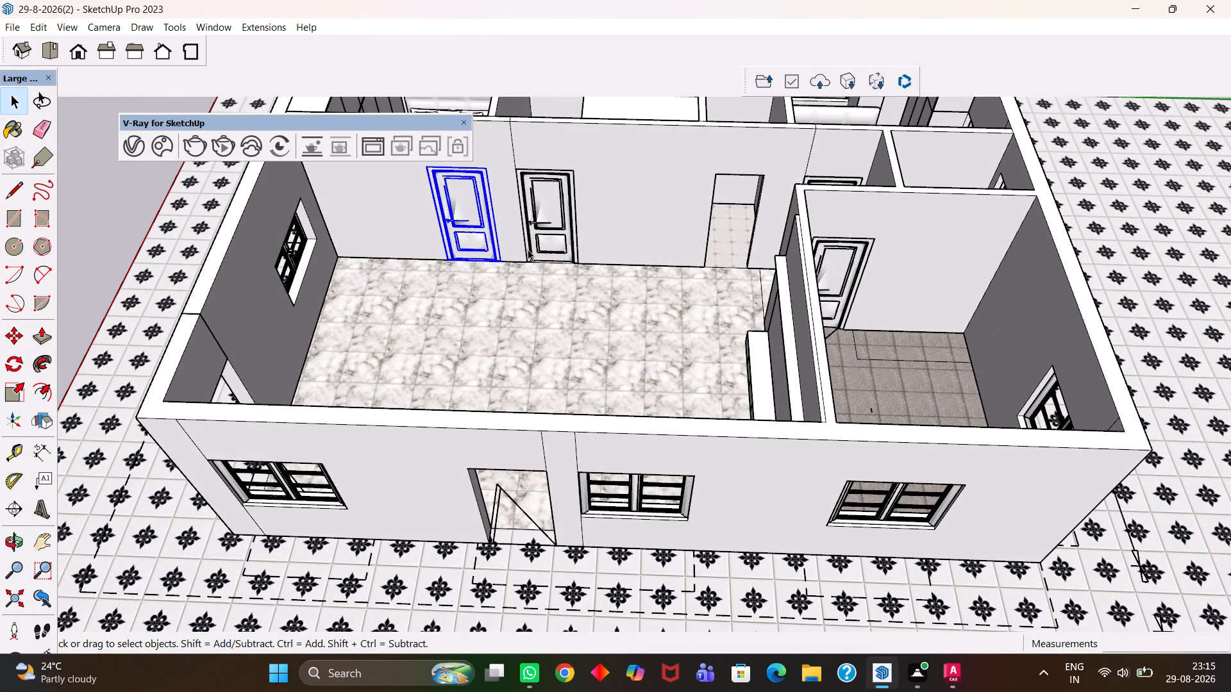
scroll(492, 270, "up", 3)
key("m")
left_click(504, 267)
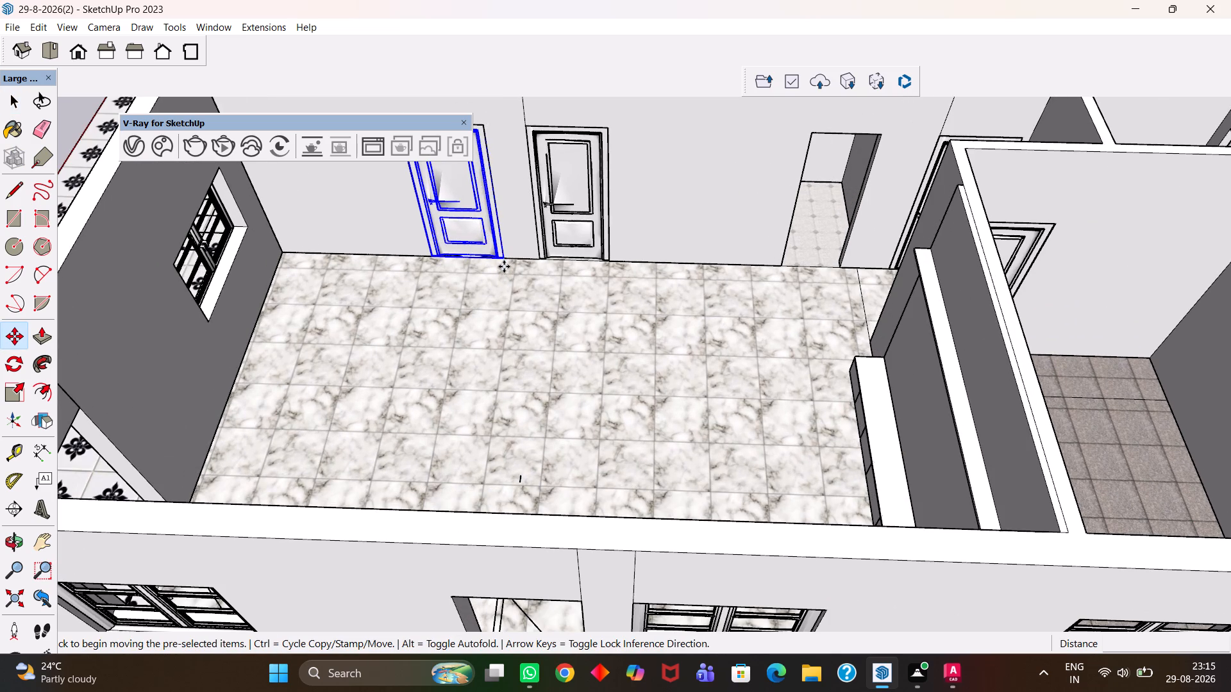
key("h")
scroll(458, 331, "down", 6)
left_click_drag(470, 420, 476, 324)
scroll(518, 430, "up", 8)
key("Escape")
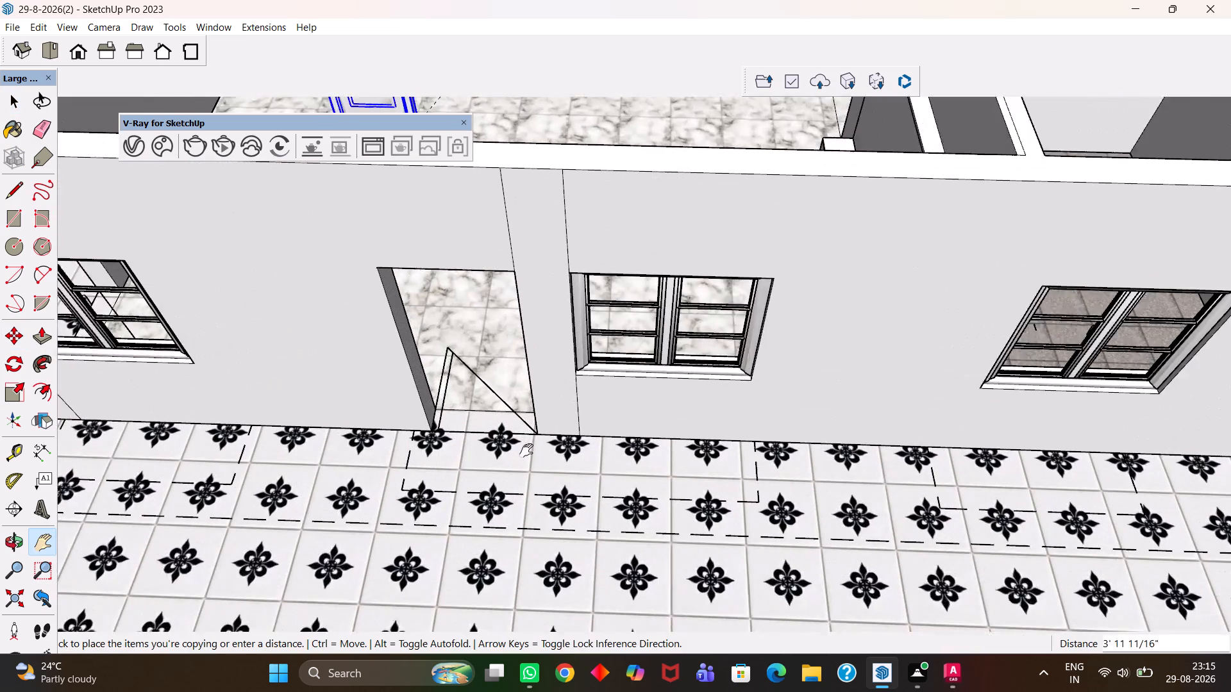
left_click(533, 434)
scroll(462, 372, "up", 4)
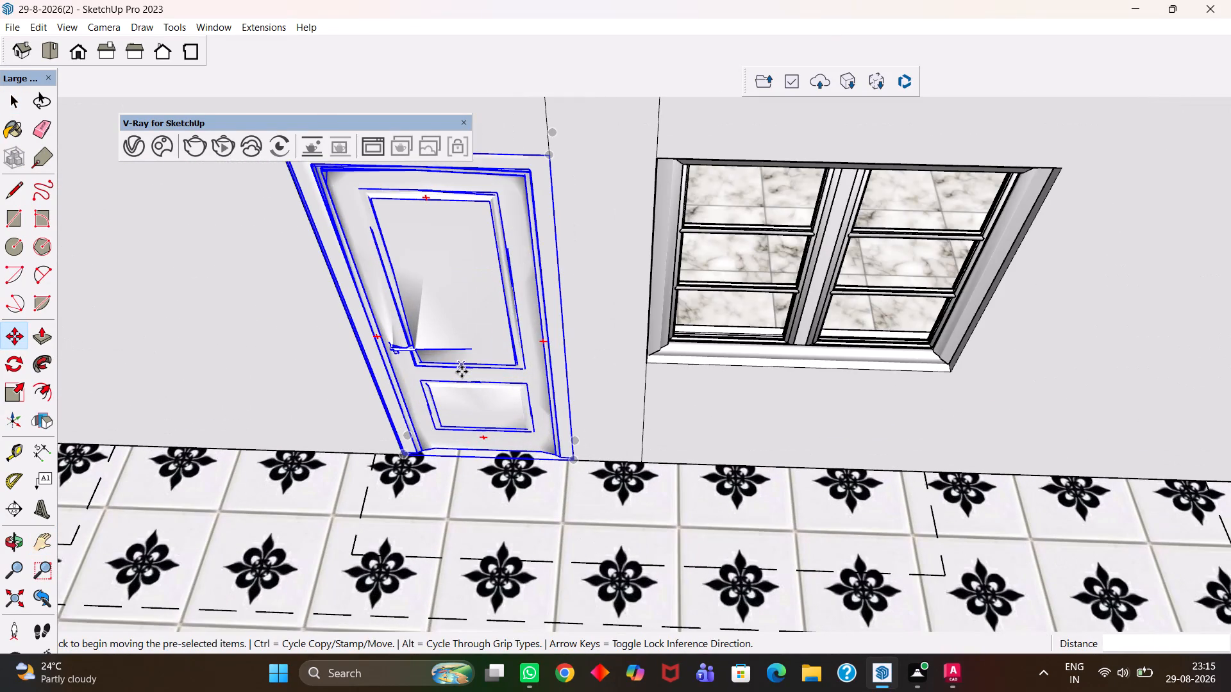
Copy the front entrance door to a spot about 15' 10 3/4" away, outside the doorless opening in the adjoining side wall.
scroll(462, 373, "down", 7)
key("h")
left_click_drag(802, 388, 385, 391)
left_click_drag(771, 381, 445, 395)
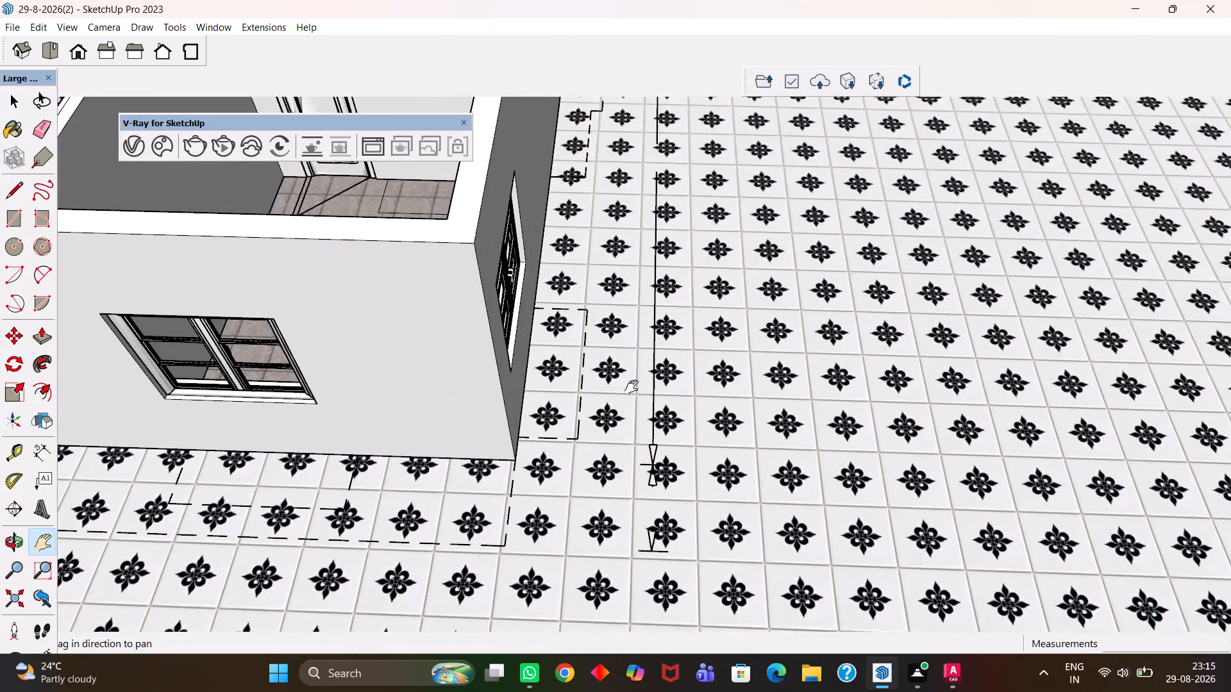
middle_click_drag(550, 388, 337, 395)
scroll(331, 396, "down", 8)
left_click_drag(573, 286, 504, 467)
middle_click_drag(424, 440, 608, 413)
key("h")
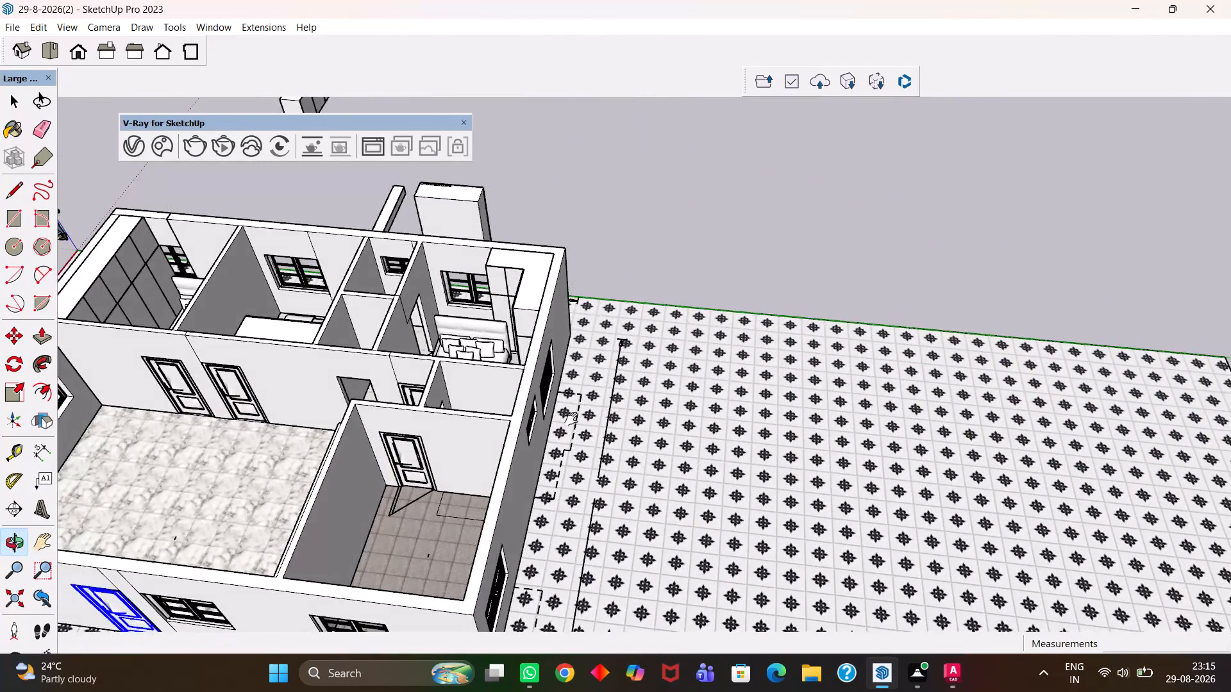
left_click_drag(342, 424, 736, 318)
left_click_drag(504, 368, 579, 370)
middle_click_drag(466, 408, 698, 349)
scroll(481, 413, "up", 4)
middle_click_drag(530, 471, 683, 473)
scroll(679, 474, "up", 1)
left_click_drag(758, 463, 414, 419)
scroll(448, 411, "down", 5)
middle_click_drag(565, 412, 510, 462)
scroll(565, 412, "up", 1)
scroll(511, 462, "up", 3)
key("m")
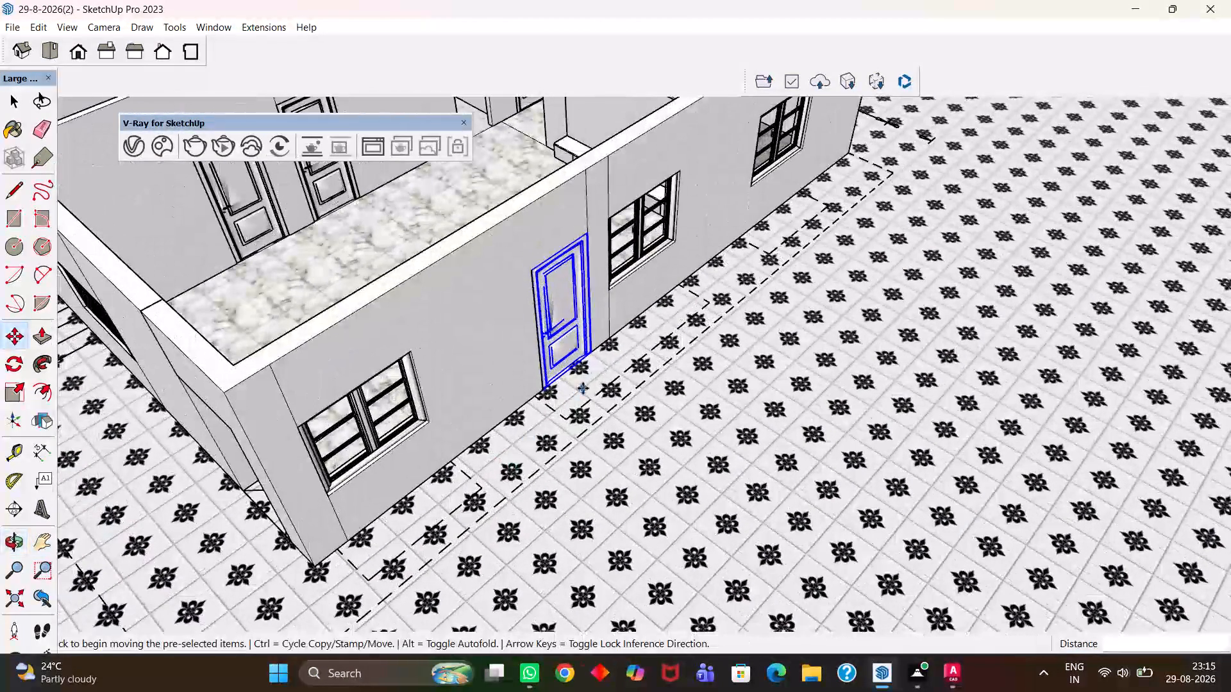
left_click(592, 354)
key("h")
scroll(502, 401, "down", 6)
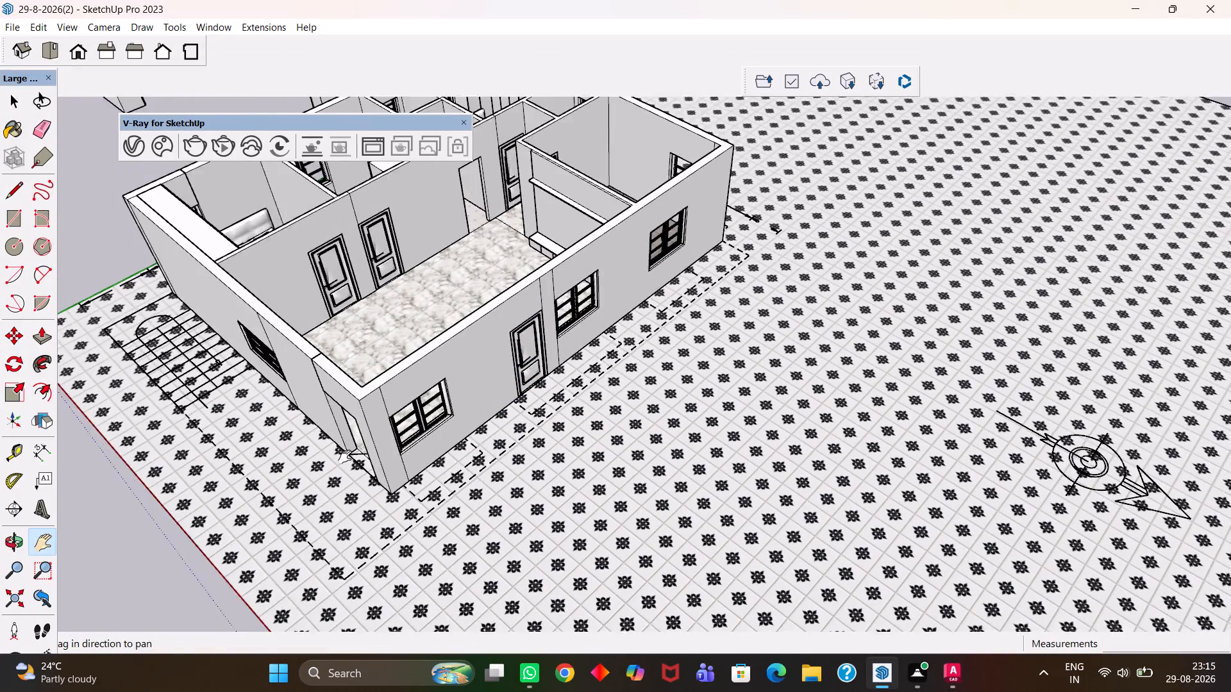
left_click_drag(345, 457, 474, 372)
scroll(411, 424, "up", 5)
middle_click_drag(466, 379, 517, 399)
scroll(517, 399, "up", 3)
middle_click_drag(517, 399, 518, 399)
key("Escape")
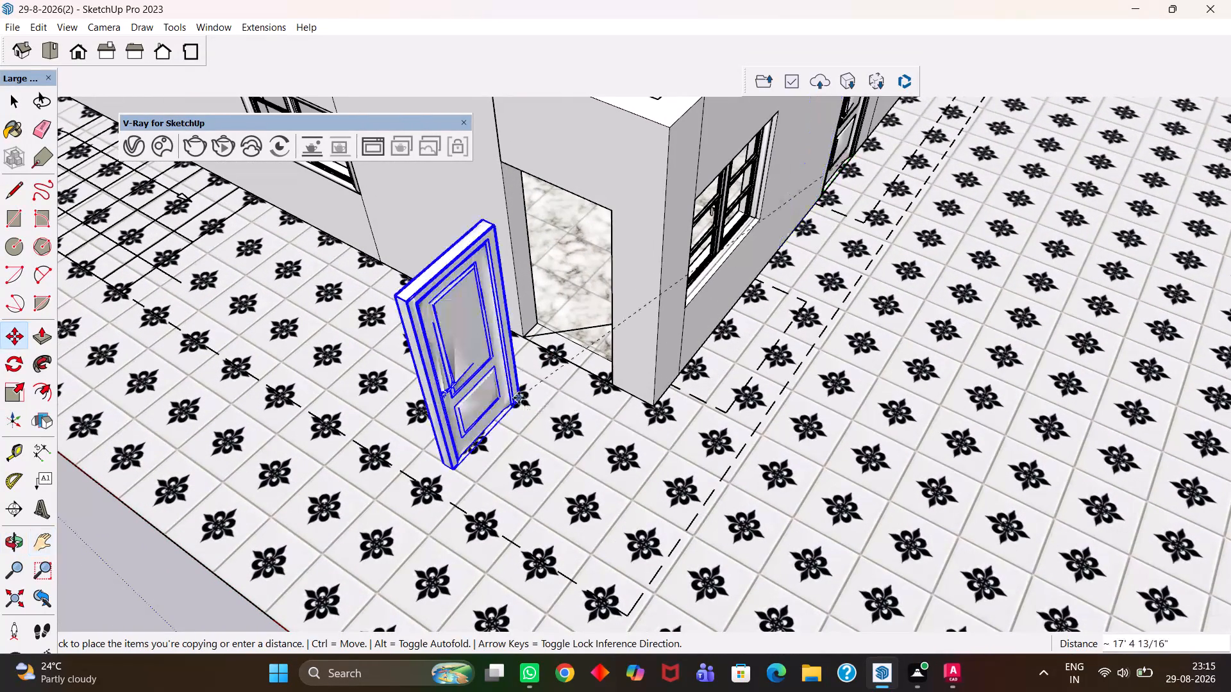
scroll(614, 377, "up", 3)
left_click(551, 383)
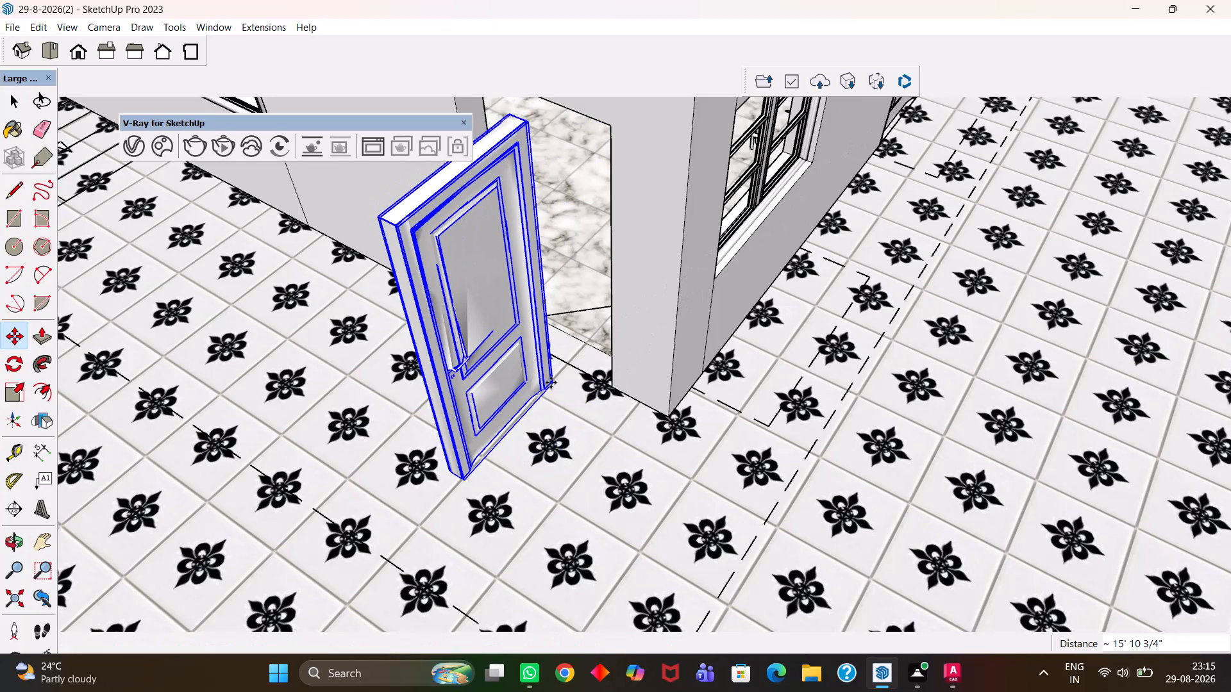
scroll(551, 383, "up", 1)
key("Escape")
Rotate the copied door 90 degrees about its bottom corner so it is parallel to the side wall.
left_click(14, 366)
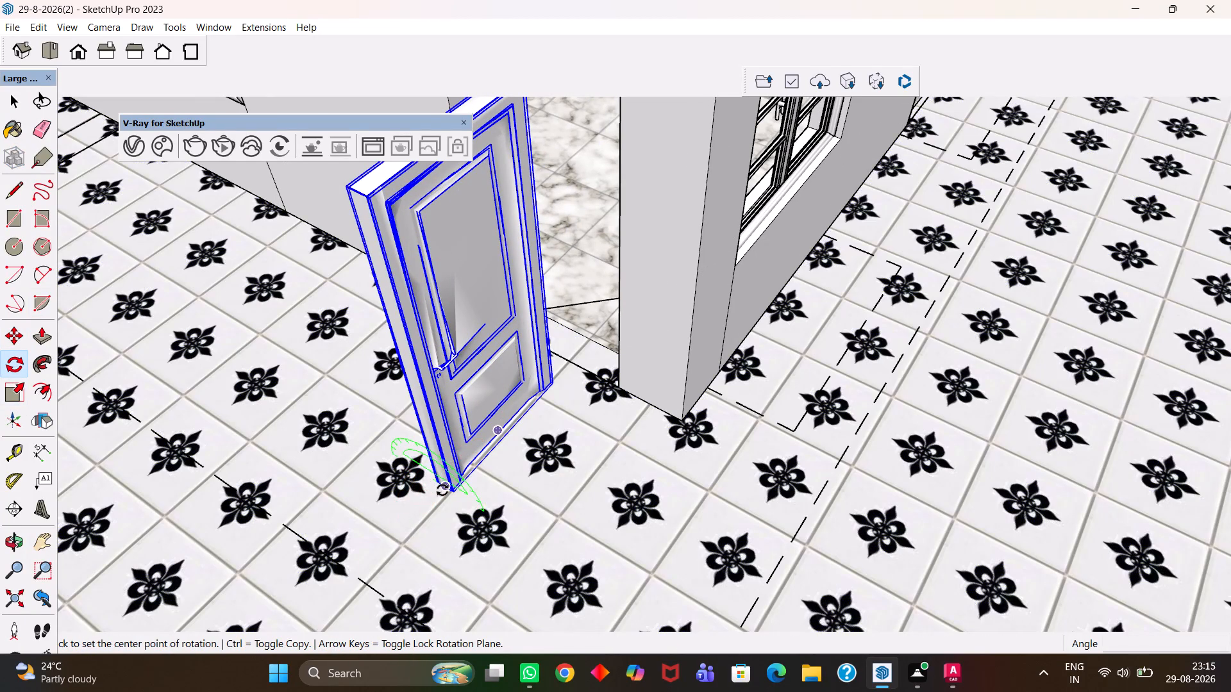
scroll(442, 490, "up", 2)
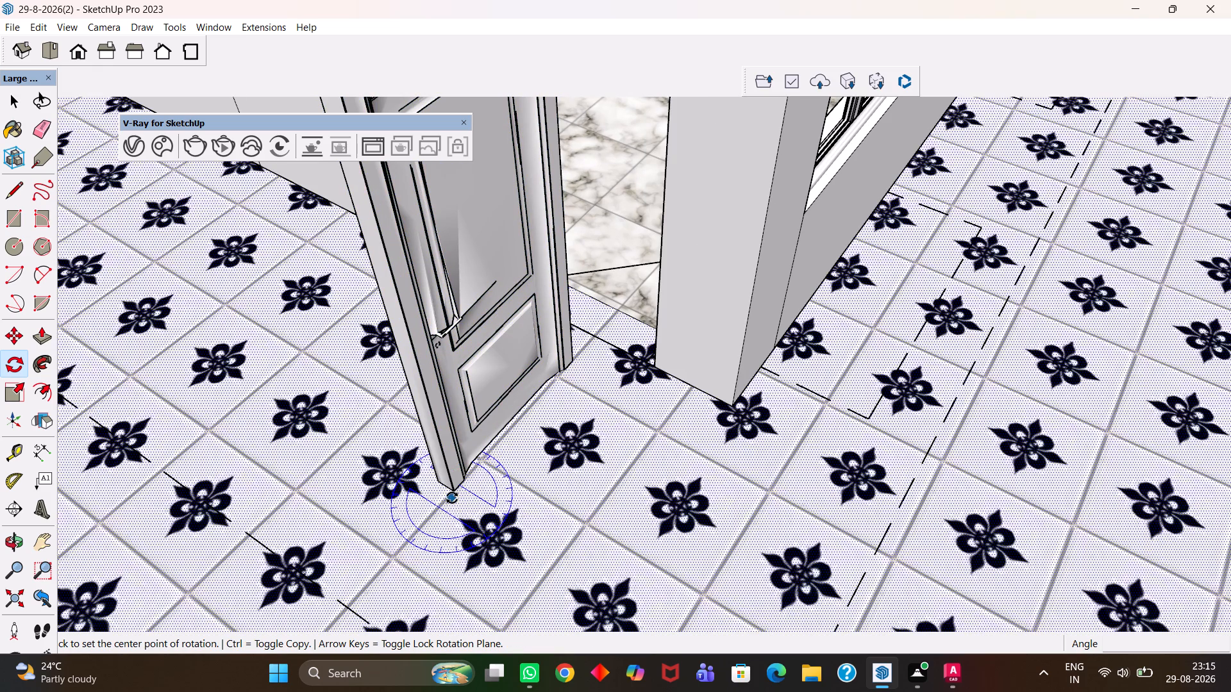
left_click(452, 498)
key("space")
left_click(443, 433)
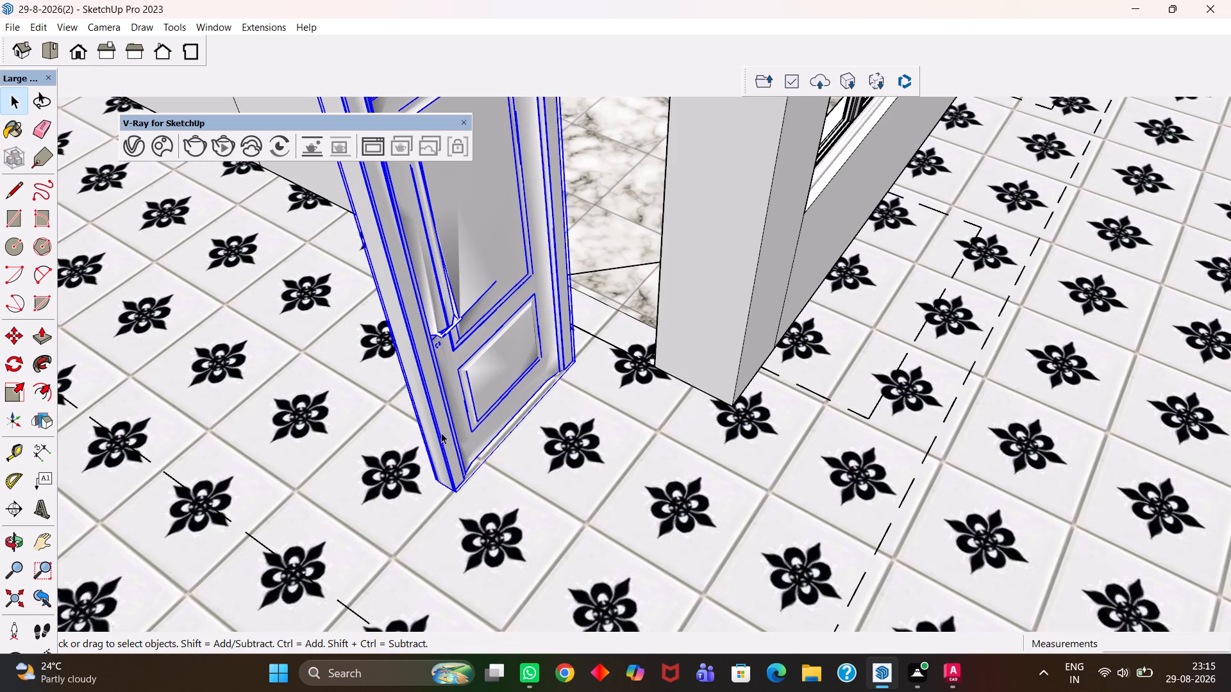
left_click(17, 367)
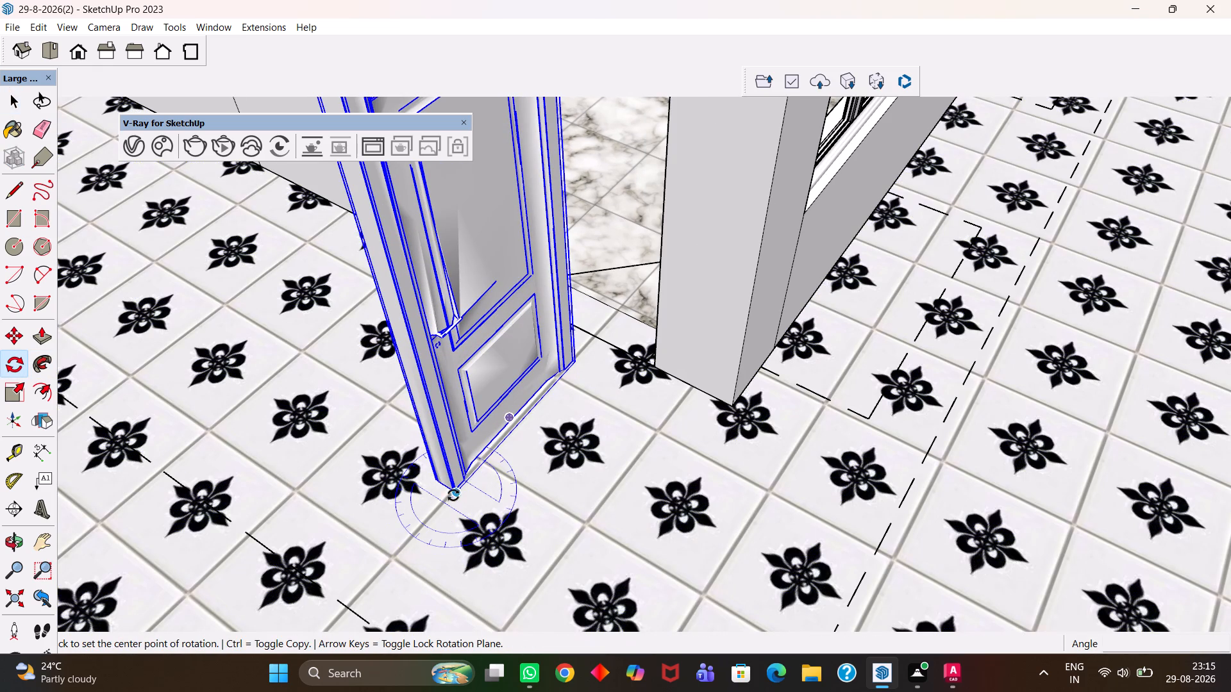
left_click(455, 491)
left_click(514, 527)
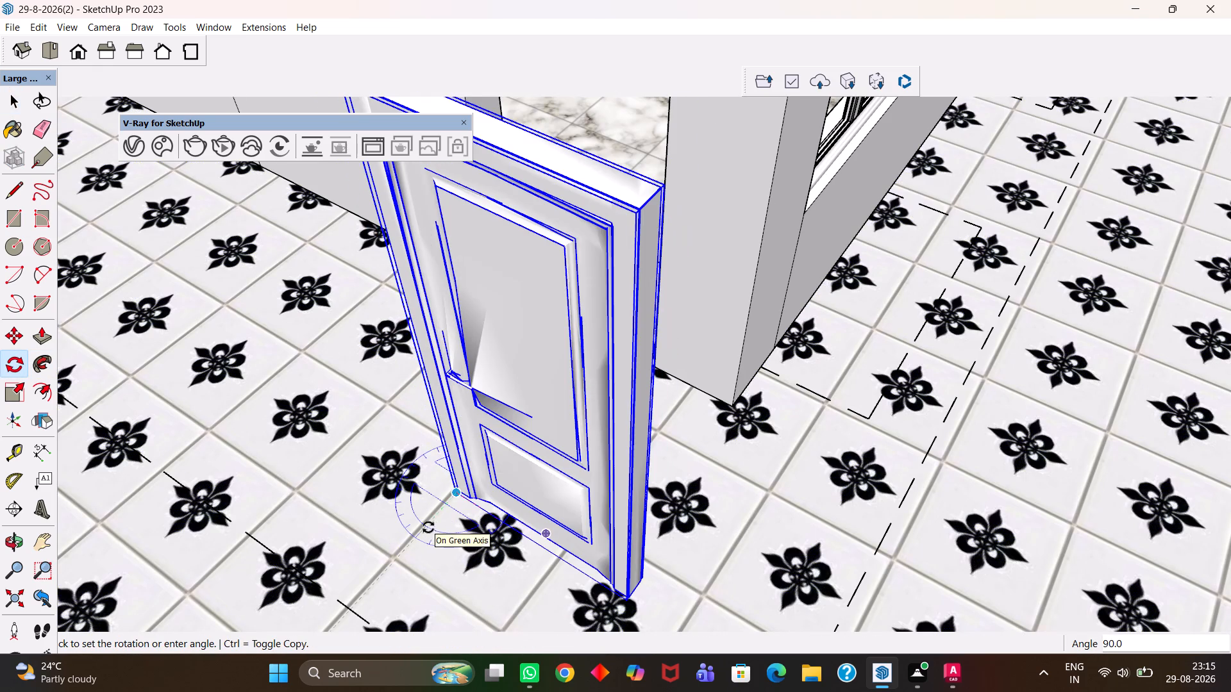
left_click(428, 527)
Move the rotated door about 4' 2 1/16" into the side wall opening, aligning its bottom corner with the jamb nearest the house corner.
scroll(392, 509, "down", 4)
middle_click_drag(386, 507, 536, 518)
scroll(536, 518, "up", 2)
key("m")
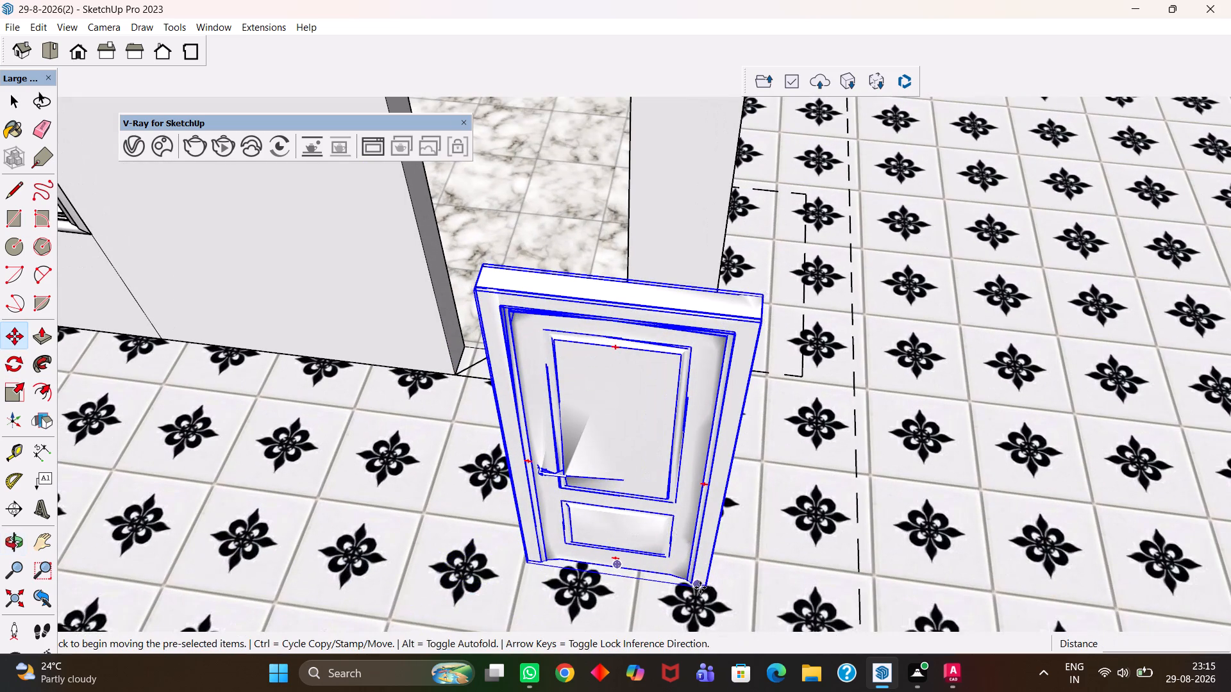
left_click_drag(707, 585, 705, 579)
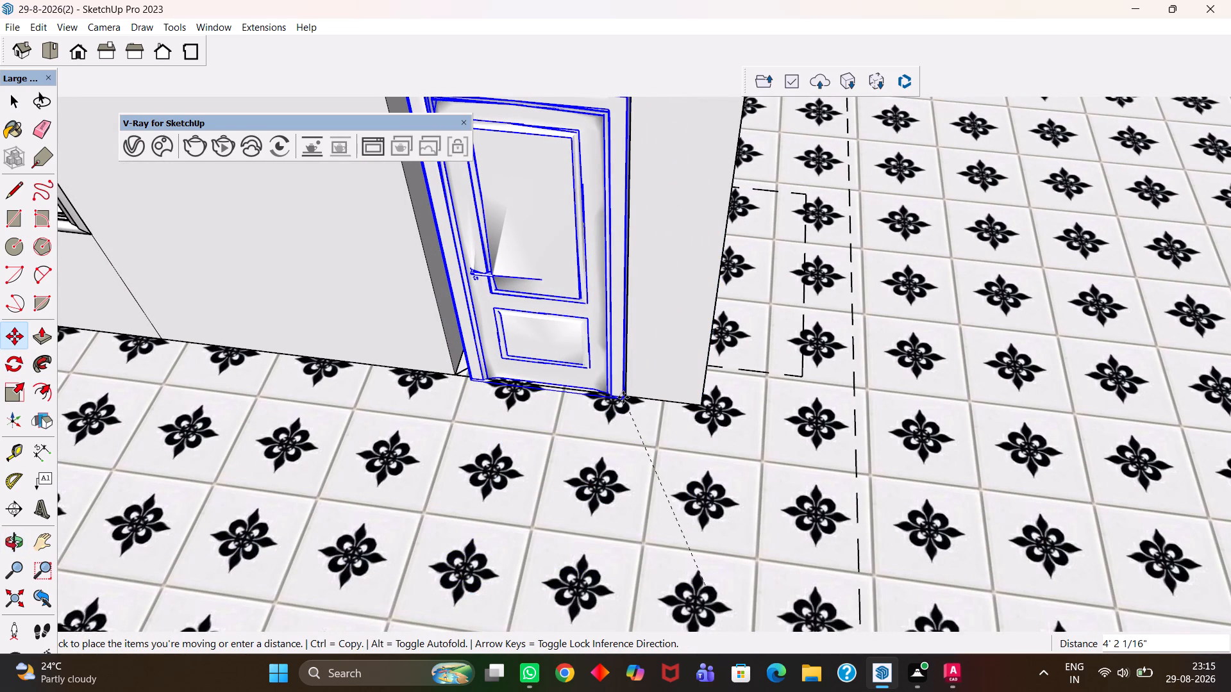
left_click(626, 399)
Scale the side door along the red axis by about 1.13 so it fills the opening's width.
key("h")
scroll(626, 406, "down", 8)
left_click_drag(626, 368, 626, 461)
scroll(574, 417, "up", 6)
middle_click(588, 452)
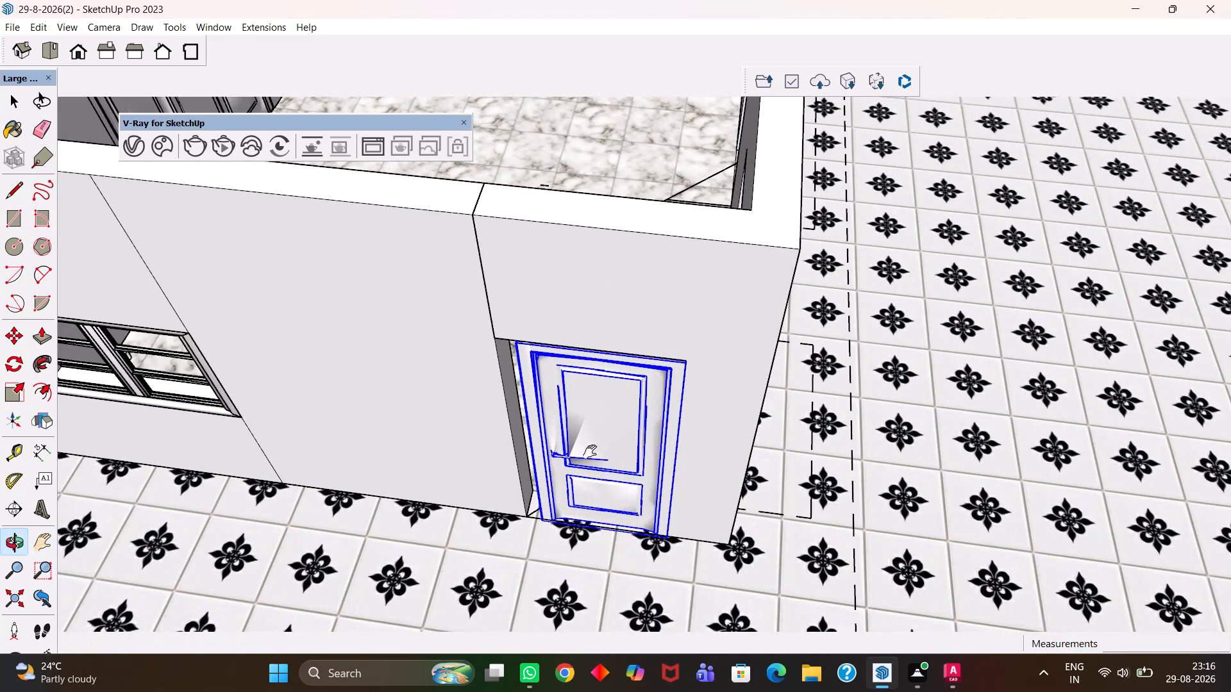
key("s")
left_click(533, 434)
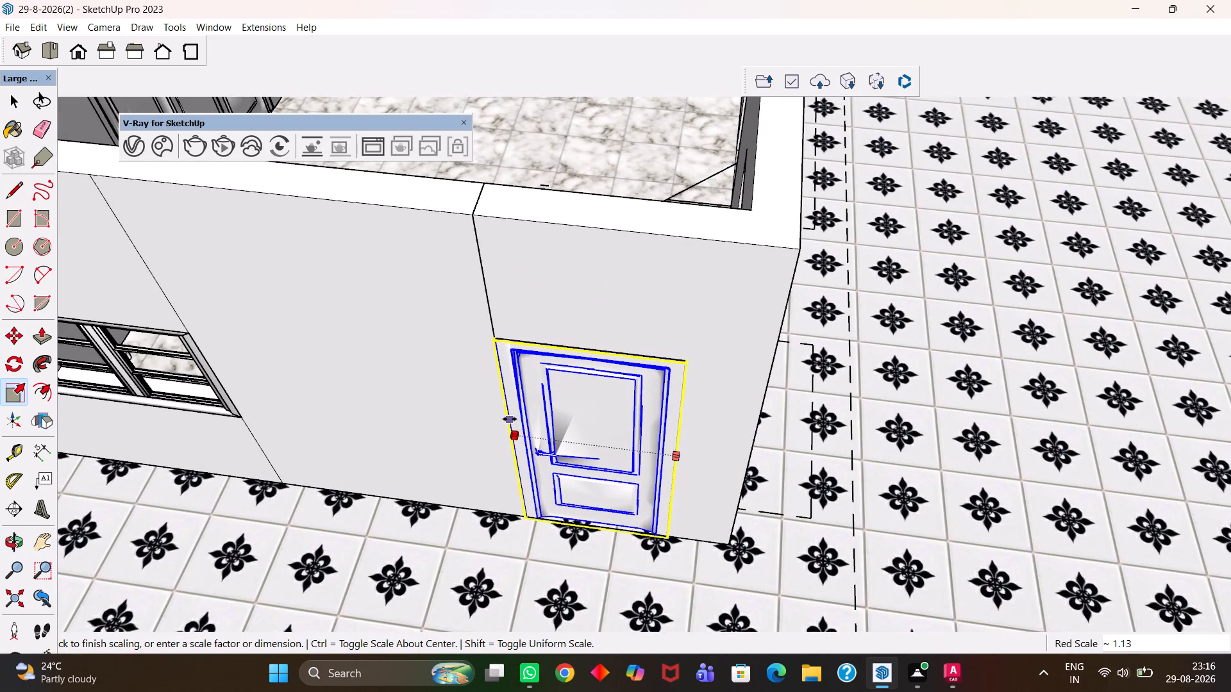
left_click(505, 396)
Examine the house's outer walls and interior rooms for door openings that still lack a door.
key("h")
scroll(505, 396, "down", 3)
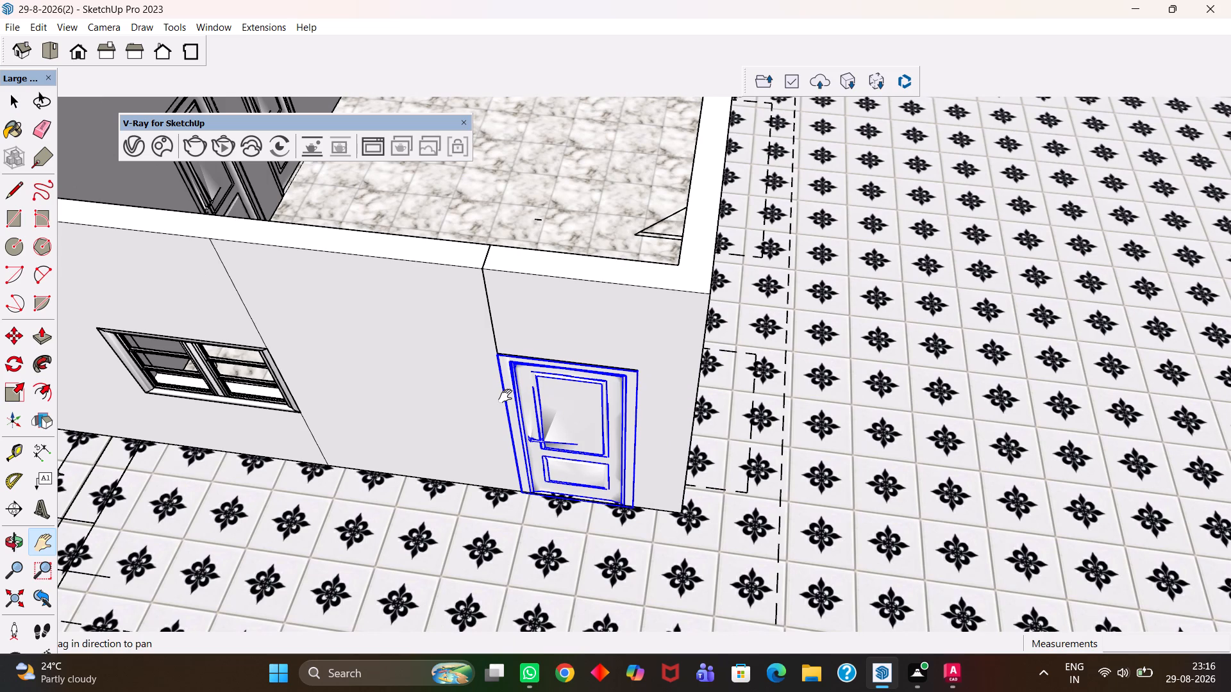
scroll(504, 396, "down", 13)
middle_click_drag(490, 339, 473, 443)
scroll(505, 364, "up", 1)
scroll(473, 443, "up", 1)
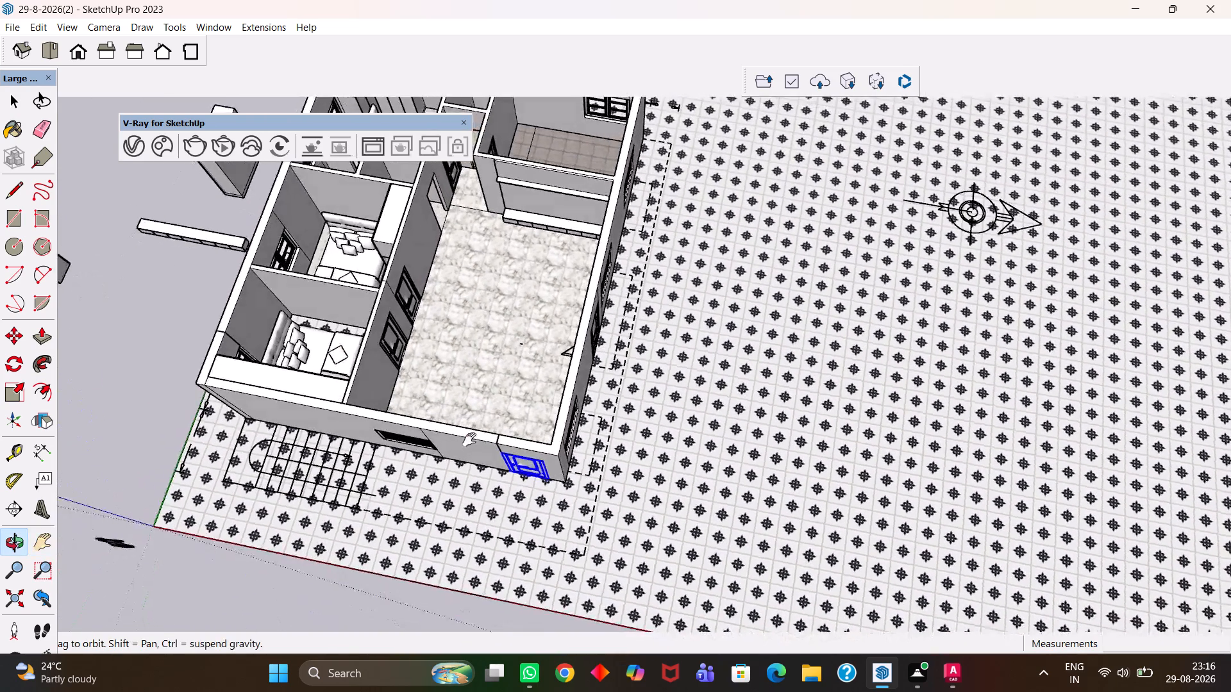
scroll(469, 440, "up", 1)
scroll(467, 408, "down", 5)
left_click_drag(437, 337, 517, 432)
scroll(447, 426, "up", 5)
middle_click_drag(433, 436, 507, 381)
scroll(510, 384, "up", 2)
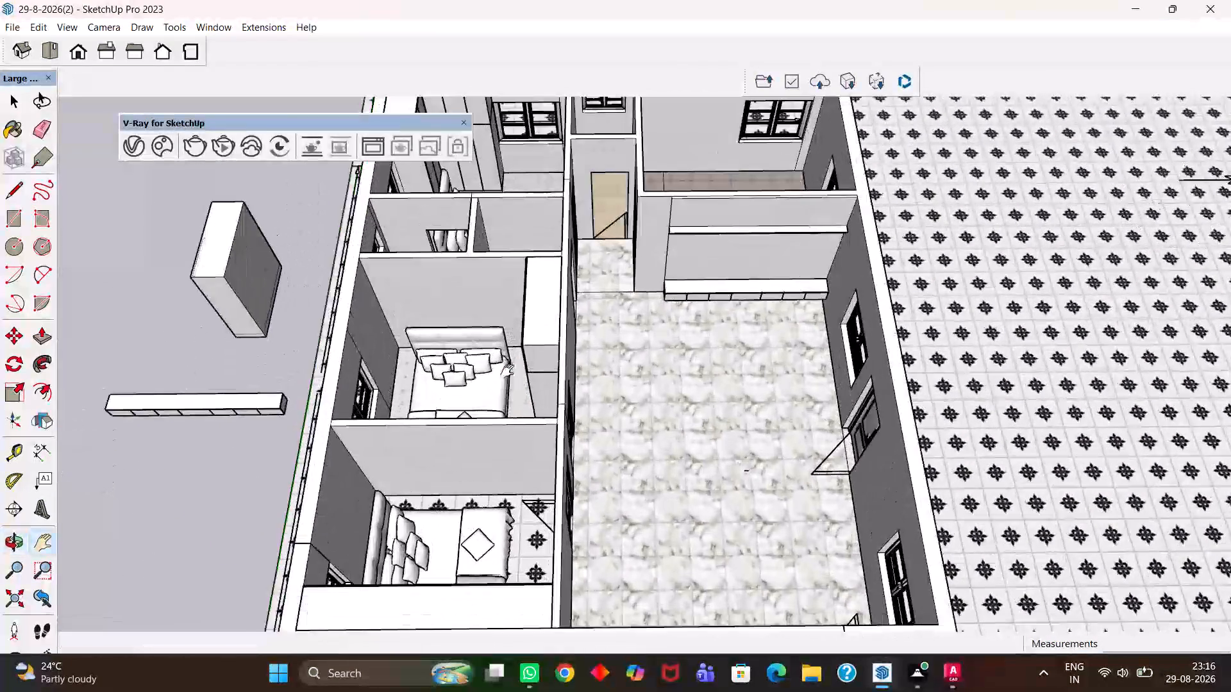
scroll(507, 371, "down", 14)
scroll(605, 476, "up", 10)
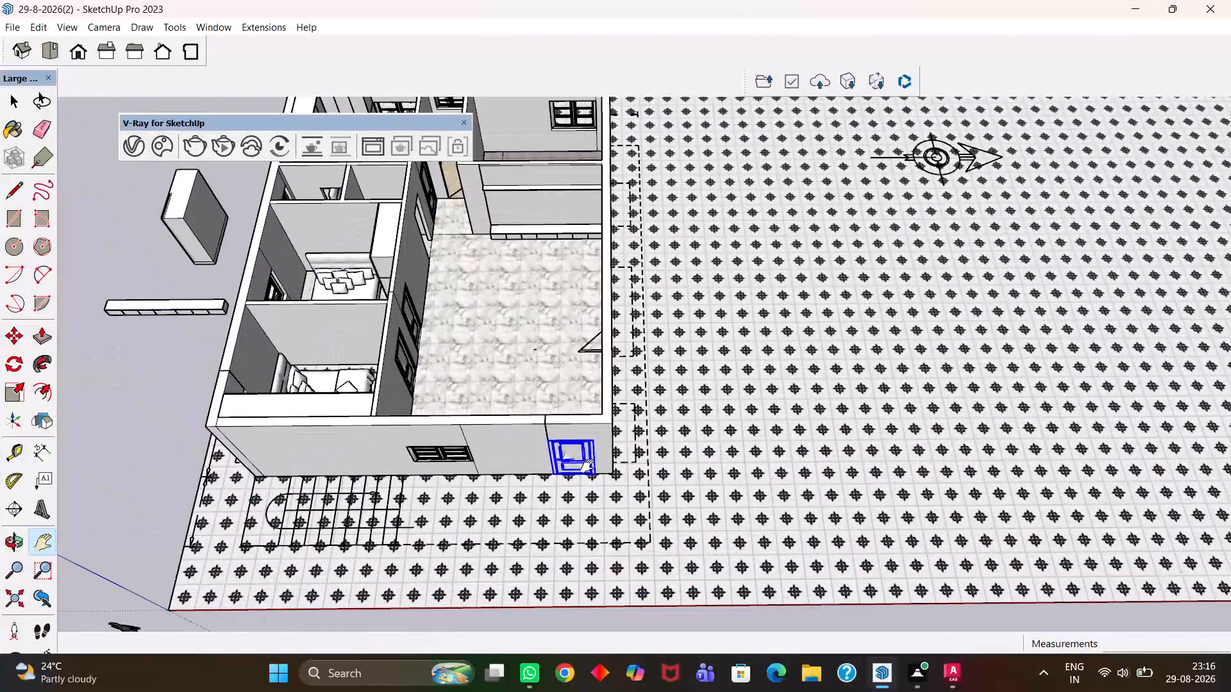
middle_click_drag(587, 466, 365, 491)
scroll(518, 479, "up", 3)
middle_click_drag(631, 399, 408, 388)
scroll(414, 377, "up", 1)
left_click_drag(657, 348, 408, 415)
scroll(631, 408, "down", 4)
middle_click_drag(757, 390, 616, 390)
scroll(757, 390, "up", 1)
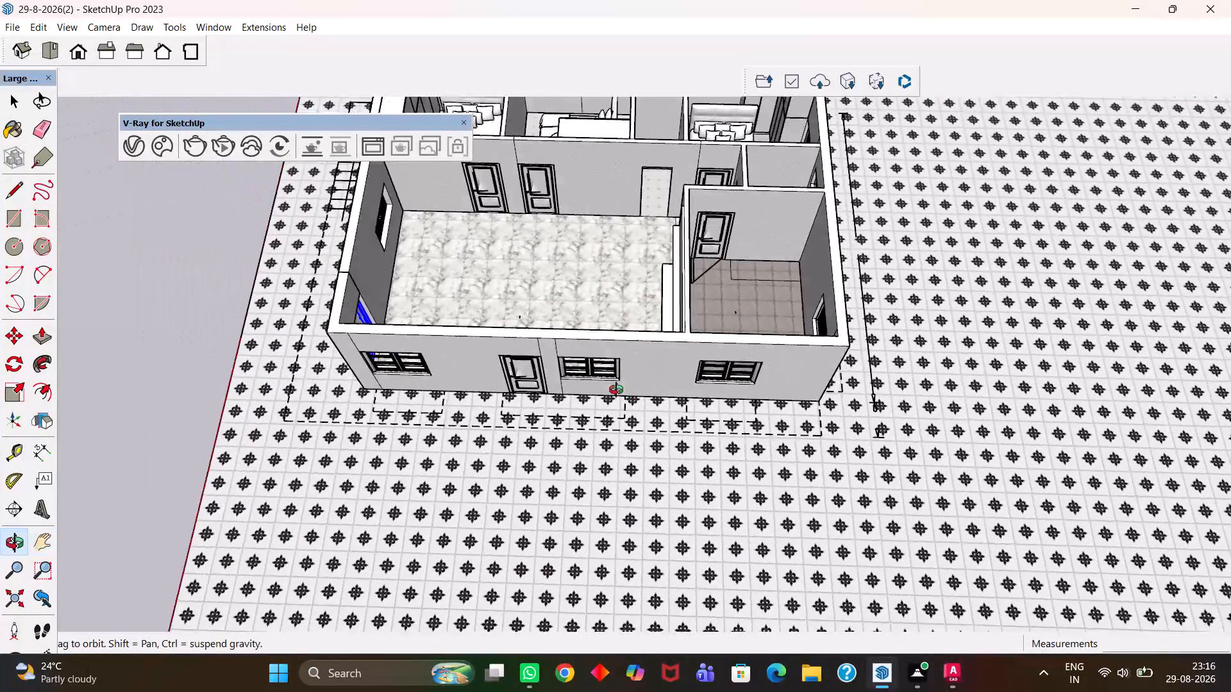
middle_click_drag(616, 390, 597, 389)
left_click_drag(903, 385, 644, 425)
scroll(637, 407, "up", 3)
scroll(490, 429, "up", 1)
scroll(611, 375, "down", 5)
middle_click_drag(632, 391, 601, 391)
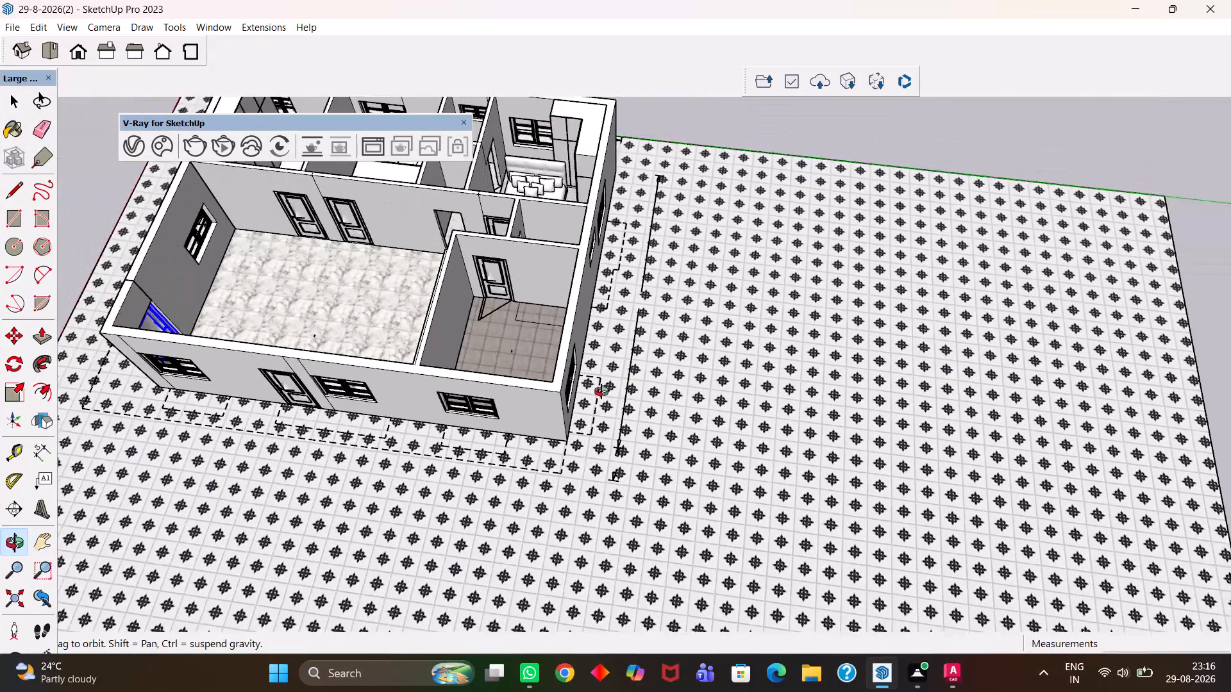
middle_click_drag(601, 391, 339, 358)
scroll(599, 276, "up", 6)
scroll(598, 284, "down", 6)
middle_click_drag(471, 270, 665, 294)
left_click_drag(456, 288, 772, 366)
left_click_drag(473, 333, 474, 334)
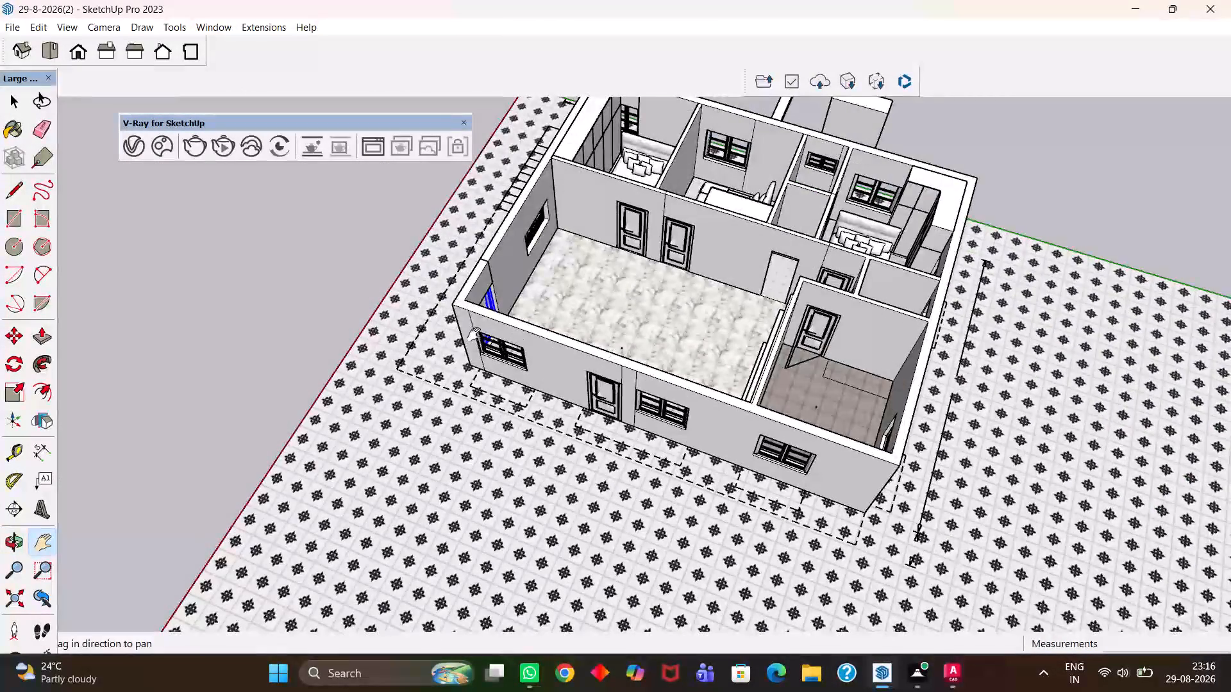
left_click_drag(474, 334, 553, 379)
middle_click_drag(474, 390, 709, 404)
scroll(730, 345, "up", 1)
left_click_drag(724, 317, 622, 469)
scroll(500, 469, "up", 9)
scroll(500, 438, "down", 6)
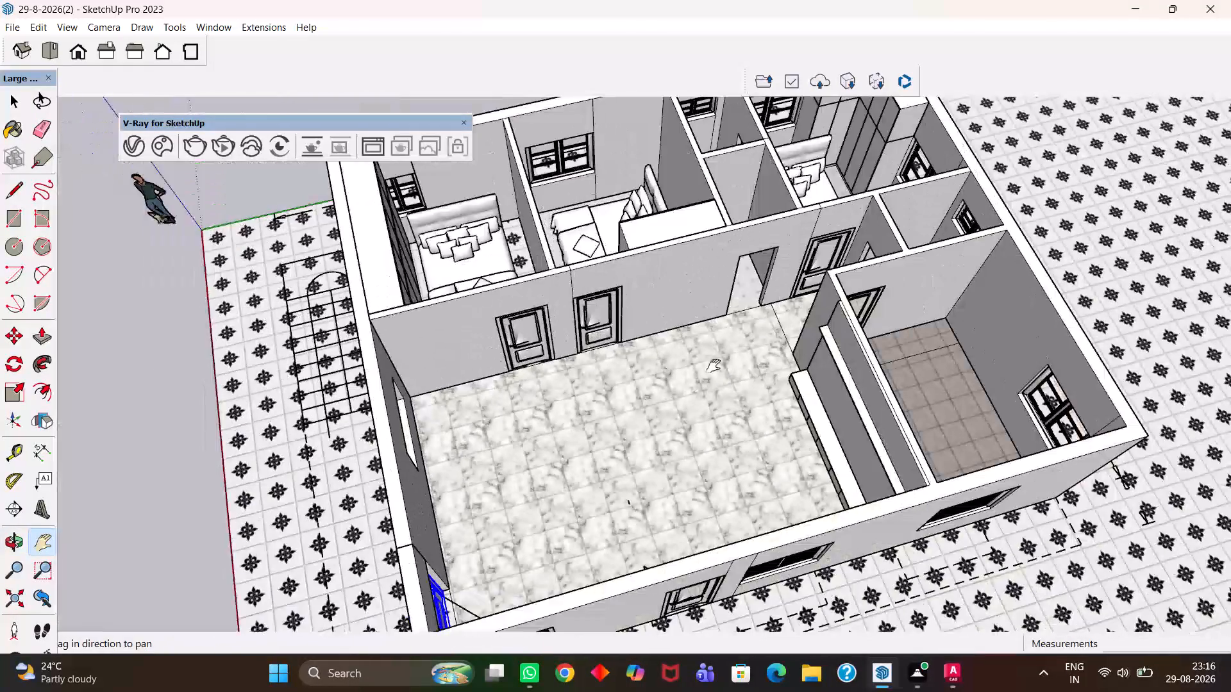
left_click_drag(714, 366, 400, 482)
scroll(499, 408, "up", 4)
scroll(490, 414, "down", 5)
left_click_drag(438, 335, 562, 498)
scroll(573, 467, "up", 4)
middle_click(573, 467)
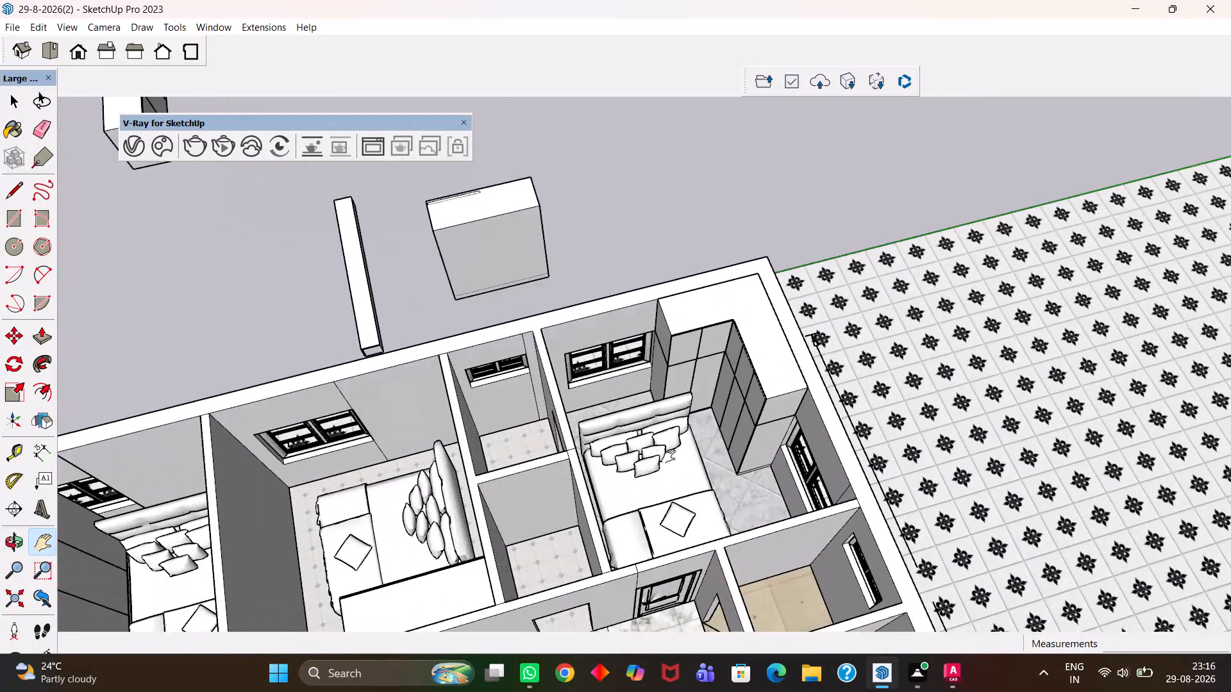
middle_click_drag(669, 456, 609, 486)
scroll(609, 486, "up", 3)
left_click_drag(358, 438, 582, 416)
scroll(632, 400, "down", 5)
middle_click_drag(520, 402, 518, 480)
scroll(518, 480, "up", 3)
left_click_drag(378, 461, 591, 400)
scroll(549, 416, "up", 4)
scroll(549, 416, "down", 10)
scroll(568, 434, "up", 2)
middle_click_drag(569, 434, 536, 272)
scroll(536, 272, "up", 2)
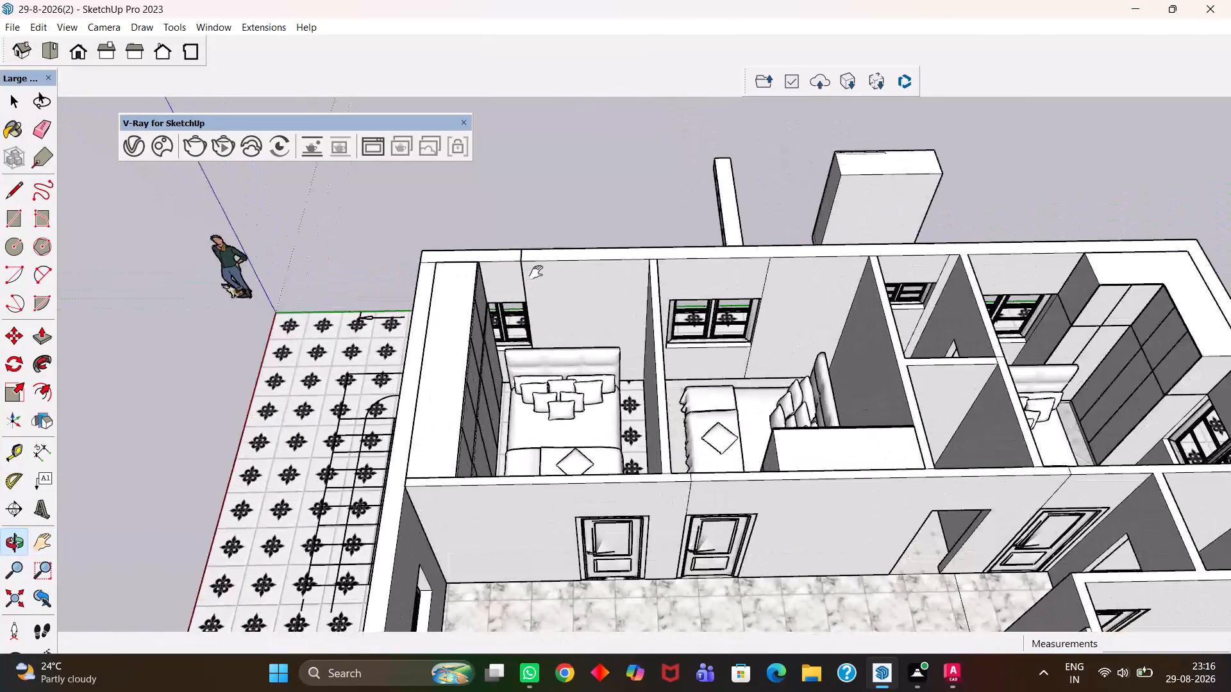
scroll(536, 272, "down", 6)
scroll(626, 395, "up", 2)
middle_click_drag(626, 395, 224, 309)
scroll(574, 319, "up", 5)
scroll(571, 321, "down", 10)
scroll(432, 379, "up", 1)
middle_click_drag(431, 407, 603, 469)
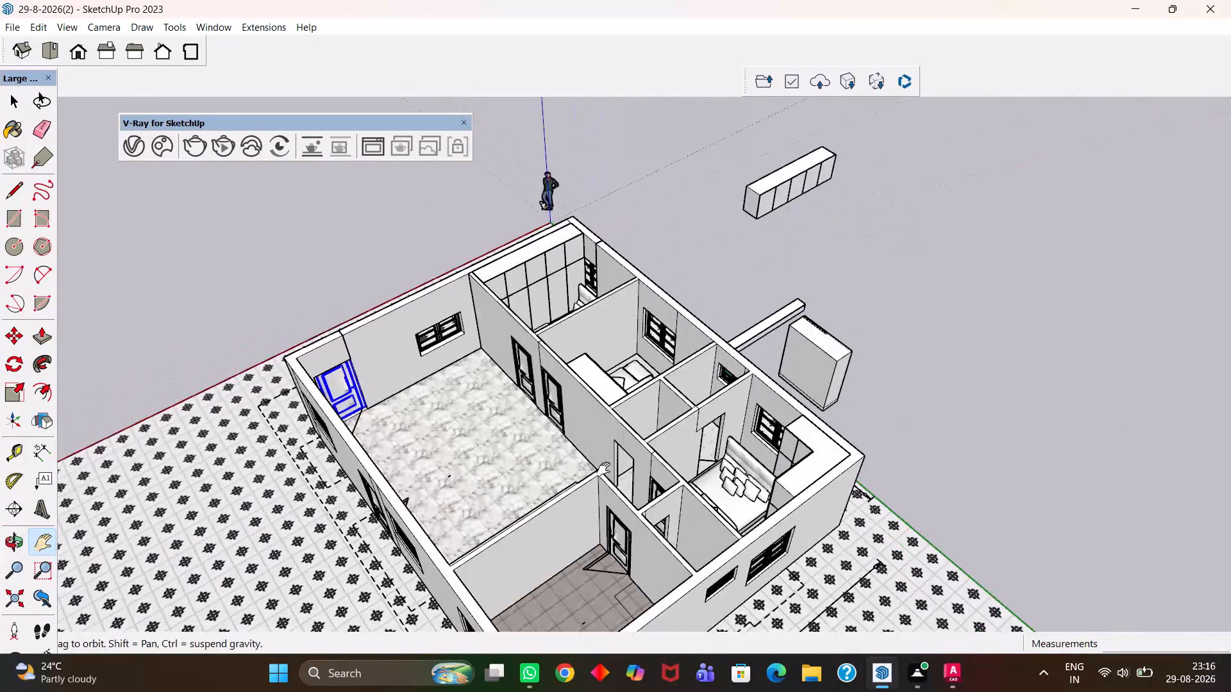
Browse the door assets in the Chaos Cosmos library for models suited to the remaining openings.
left_click(160, 150)
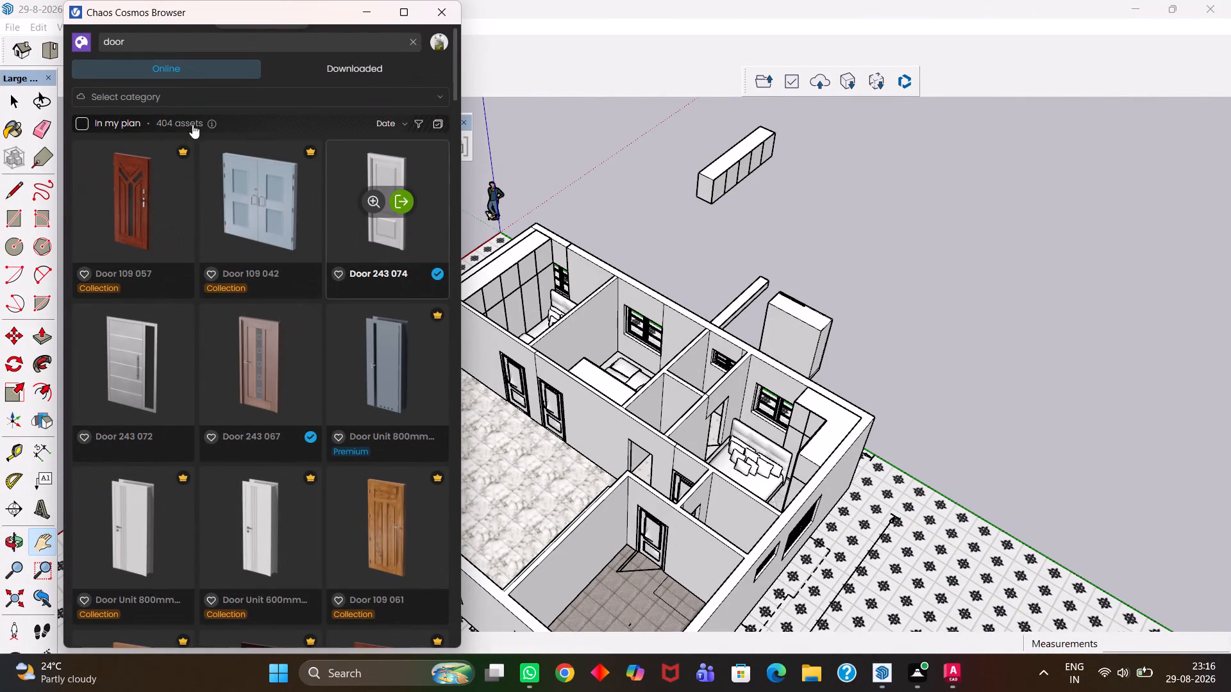
scroll(257, 168, "down", 4)
triple_click(338, 67)
left_click(81, 116)
scroll(259, 381, "down", 6)
scroll(260, 392, "up", 2)
scroll(260, 395, "down", 6)
scroll(264, 424, "up", 14)
scroll(277, 425, "down", 8)
scroll(277, 426, "up", 1)
scroll(277, 426, "down", 20)
scroll(294, 414, "down", 7)
scroll(301, 415, "up", 10)
scroll(310, 384, "down", 10)
scroll(309, 385, "up", 6)
scroll(419, 265, "up", 4)
left_click(452, 265)
scroll(406, 235, "down", 5)
scroll(382, 296, "down", 3)
scroll(379, 303, "up", 1)
scroll(379, 303, "down", 20)
scroll(379, 303, "down", 18)
scroll(365, 333, "up", 5)
left_click(362, 11)
Deselect the side entrance door and save the house model.
scroll(568, 295, "down", 5)
scroll(580, 340, "up", 1)
scroll(583, 361, "down", 5)
scroll(587, 384, "up", 6)
middle_click_drag(527, 410, 569, 440)
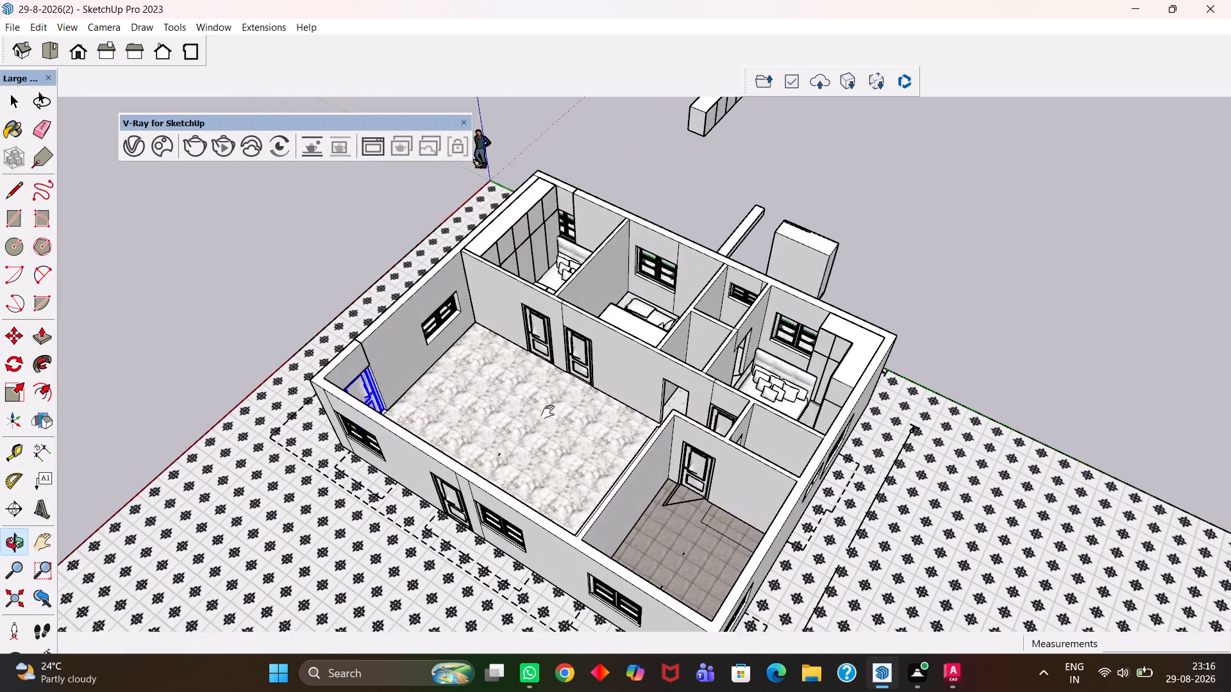
middle_click_drag(482, 410, 515, 438)
scroll(508, 433, "up", 2)
key("space")
left_click(964, 144)
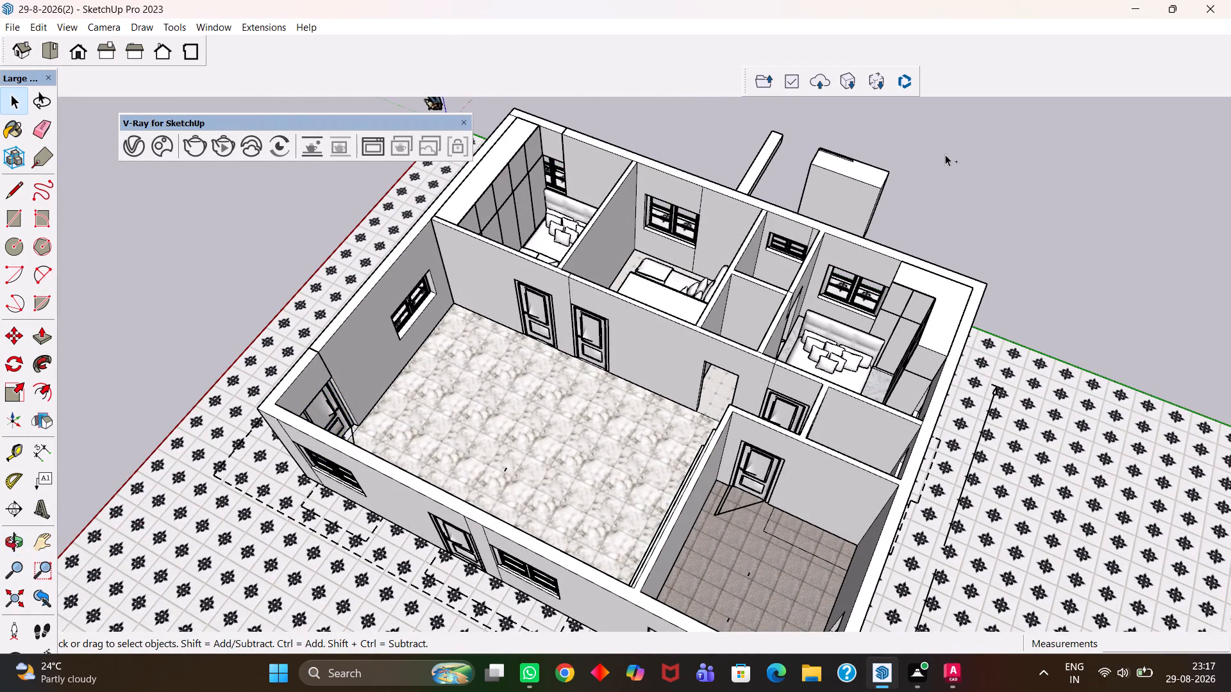
key("ctrl+s")
Delete the panelled door from the opening between the brown-tiled corner room and the marble-floored hall.
scroll(596, 427, "up", 5)
scroll(594, 425, "down", 6)
key("h")
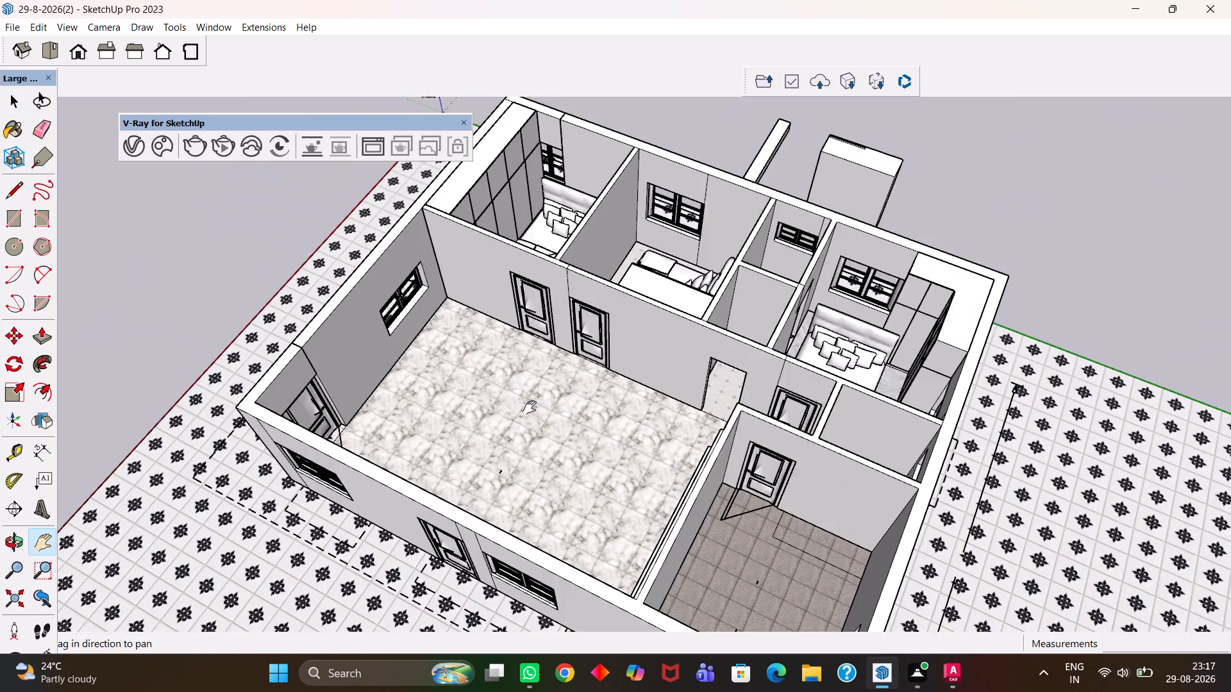
middle_click_drag(514, 405, 651, 460)
scroll(651, 461, "up", 4)
scroll(646, 452, "down", 6)
middle_click_drag(616, 422, 635, 459)
scroll(635, 459, "up", 1)
left_click_drag(749, 397, 639, 420)
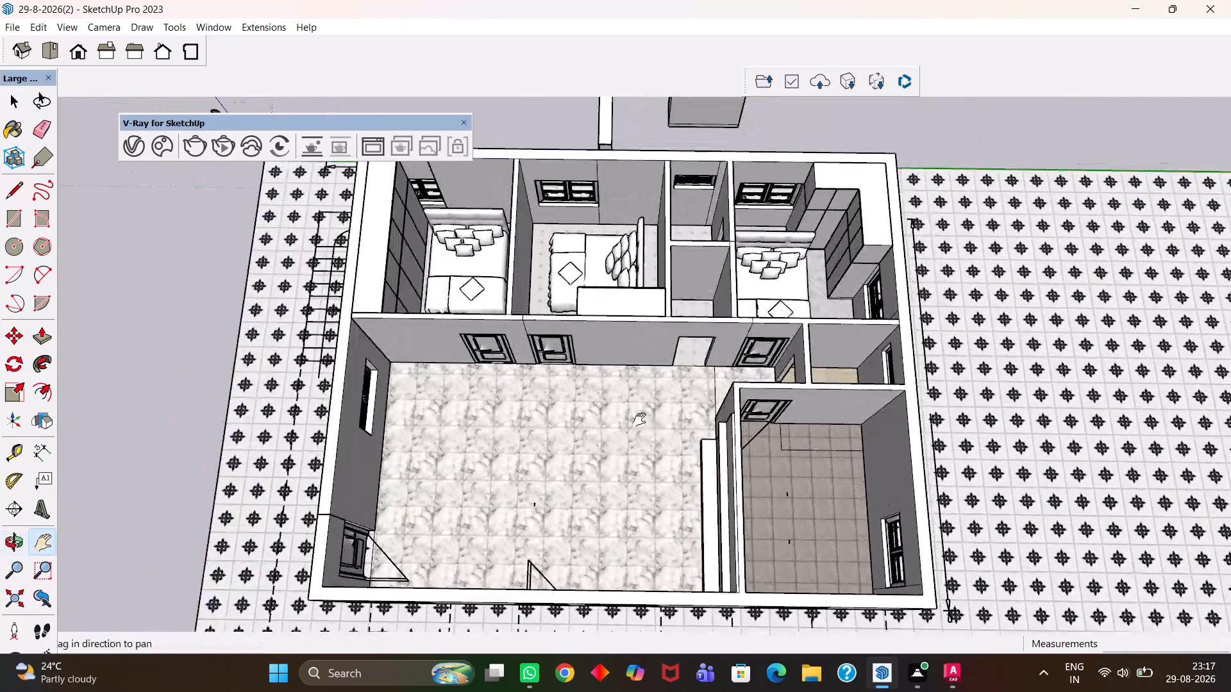
left_click_drag(639, 420, 593, 420)
scroll(585, 418, "down", 4)
middle_click_drag(508, 375, 500, 391)
scroll(508, 375, "up", 1)
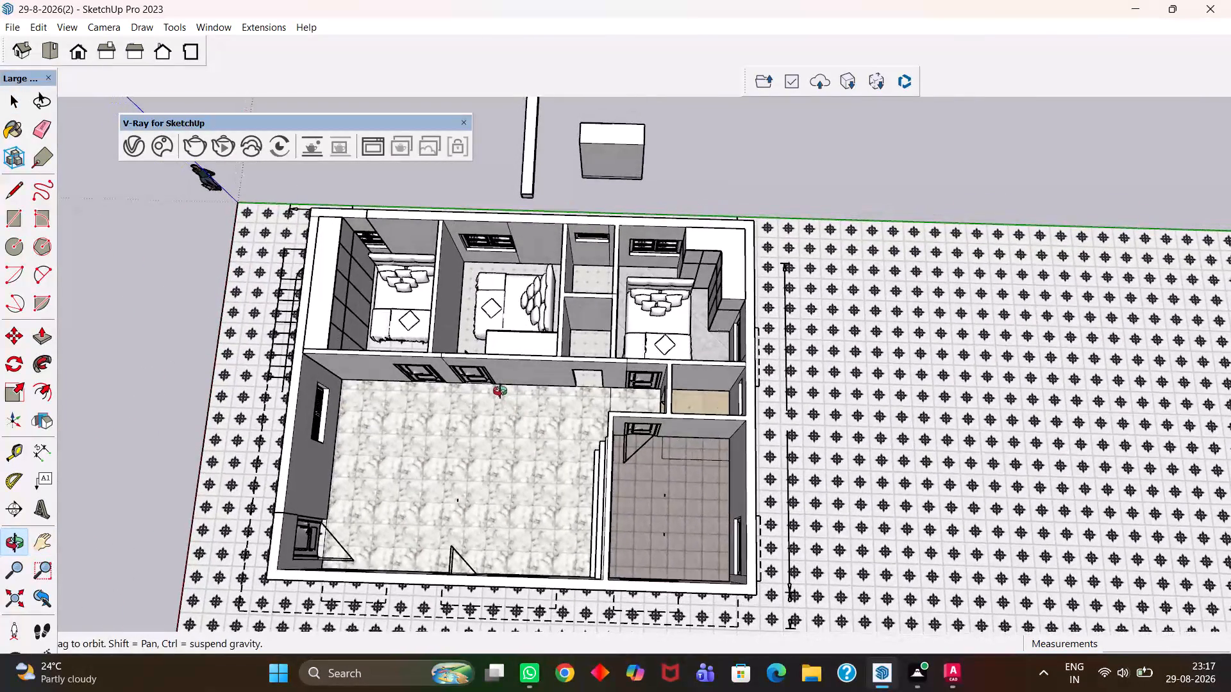
middle_click_drag(500, 391, 515, 333)
scroll(492, 310, "up", 1)
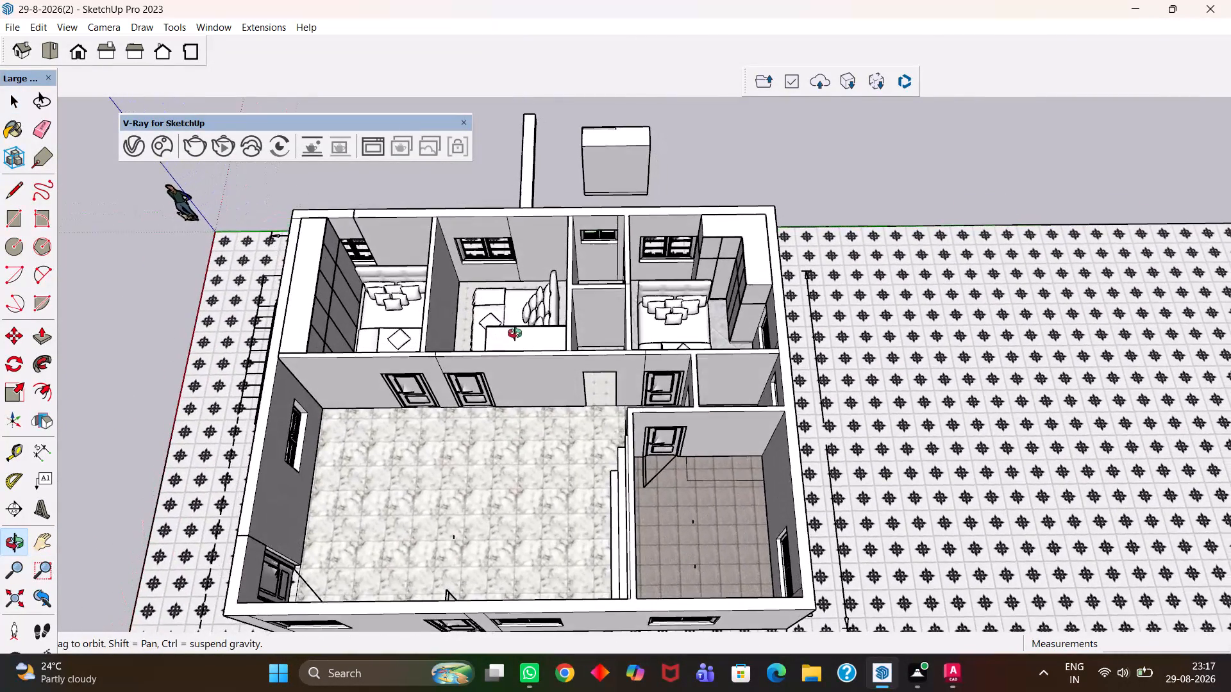
middle_click_drag(515, 333, 489, 339)
middle_click_drag(694, 412, 490, 429)
middle_click_drag(681, 421, 477, 430)
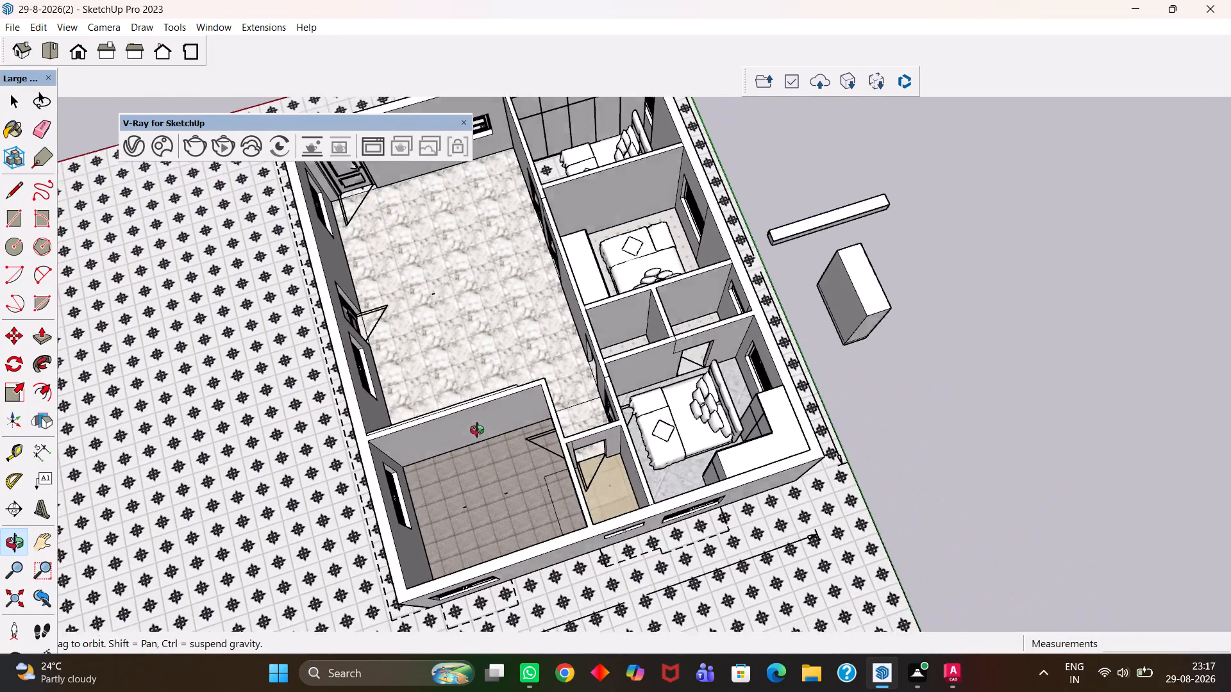
middle_click_drag(477, 430, 446, 419)
scroll(448, 420, "up", 3)
scroll(601, 452, "up", 4)
middle_click_drag(527, 436, 674, 410)
scroll(675, 451, "up", 4)
middle_click_drag(555, 452, 616, 455)
scroll(616, 455, "up", 3)
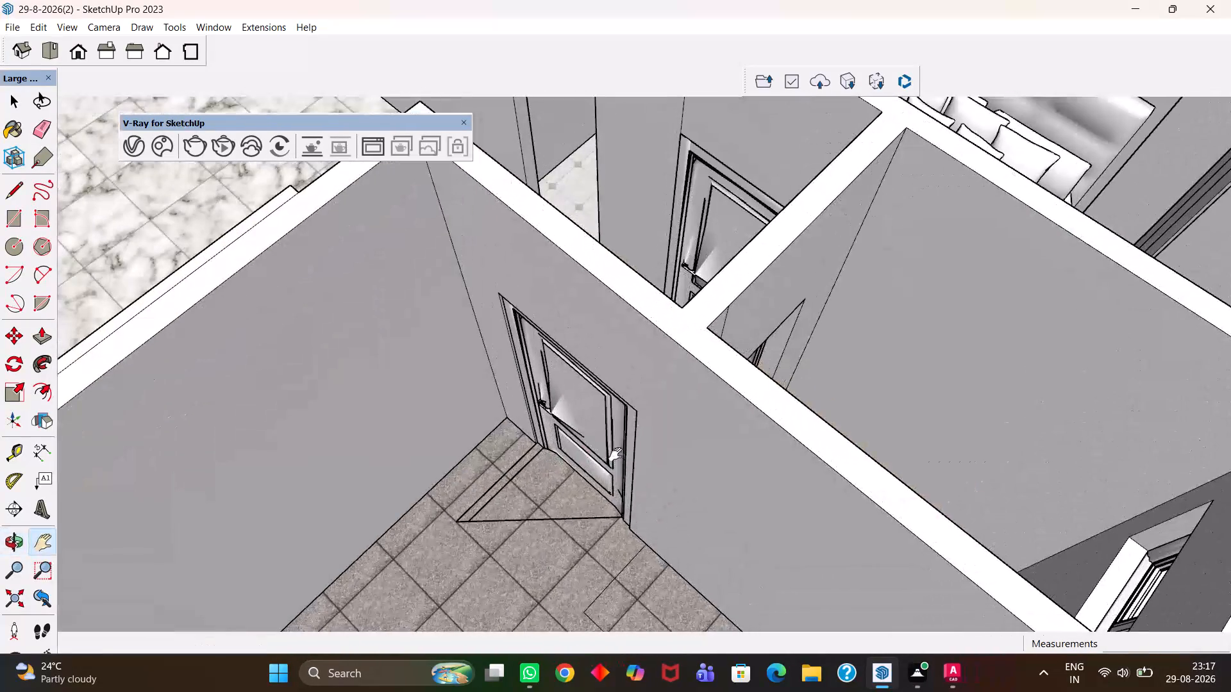
key("space")
left_click(601, 427)
key("Delete")
scroll(601, 427, "down", 5)
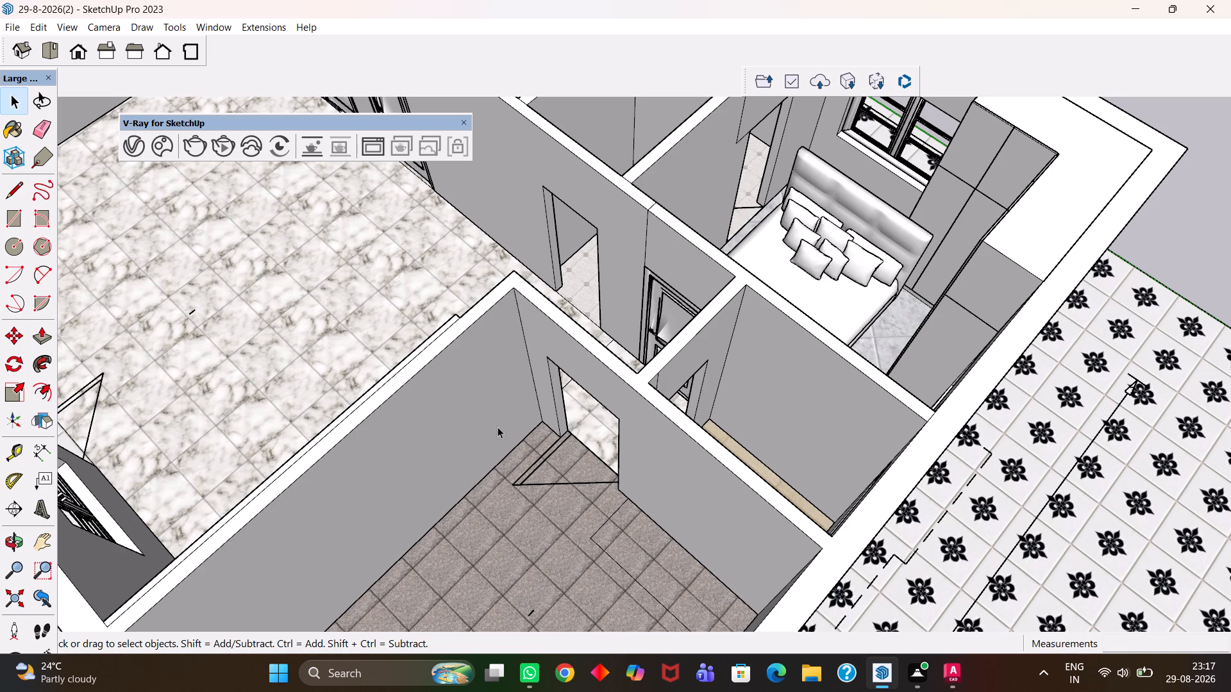
Examine the emptied doorway of the brown-tiled room and the door openings across the whole house layout.
scroll(498, 427, "down", 7)
key("h")
scroll(517, 418, "up", 2)
scroll(517, 418, "down", 4)
scroll(520, 419, "up", 9)
scroll(572, 486, "up", 2)
middle_click_drag(591, 481, 615, 456)
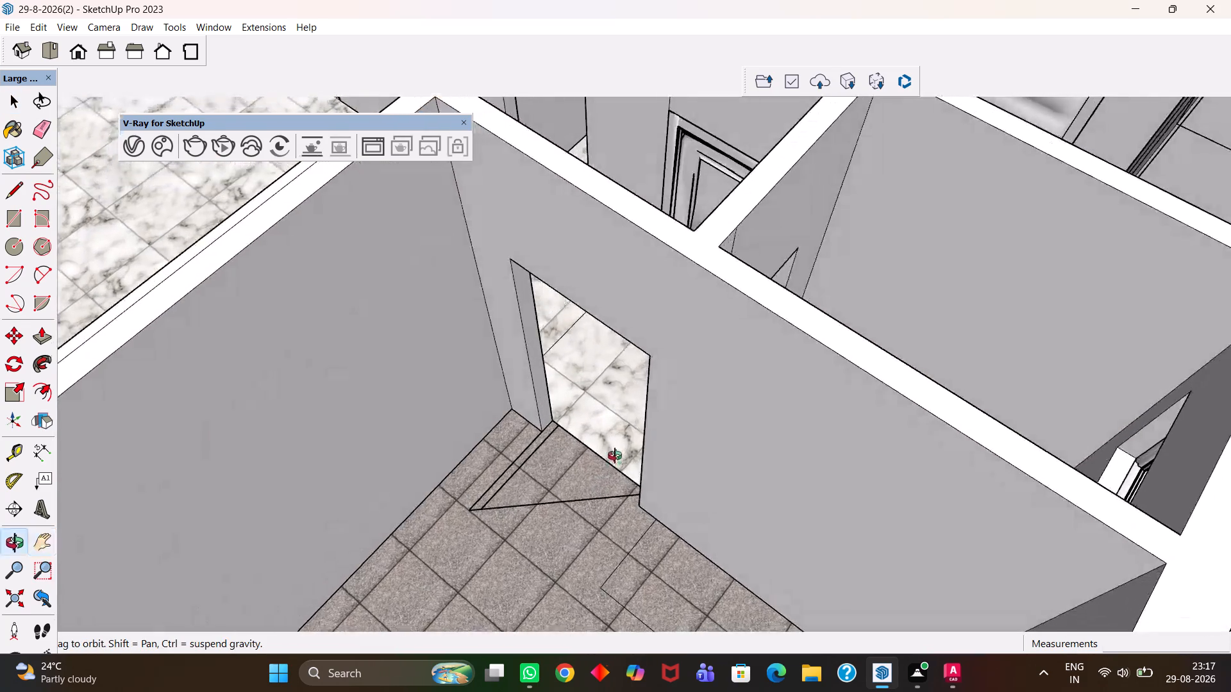
middle_click_drag(615, 456, 635, 473)
scroll(635, 473, "up", 1)
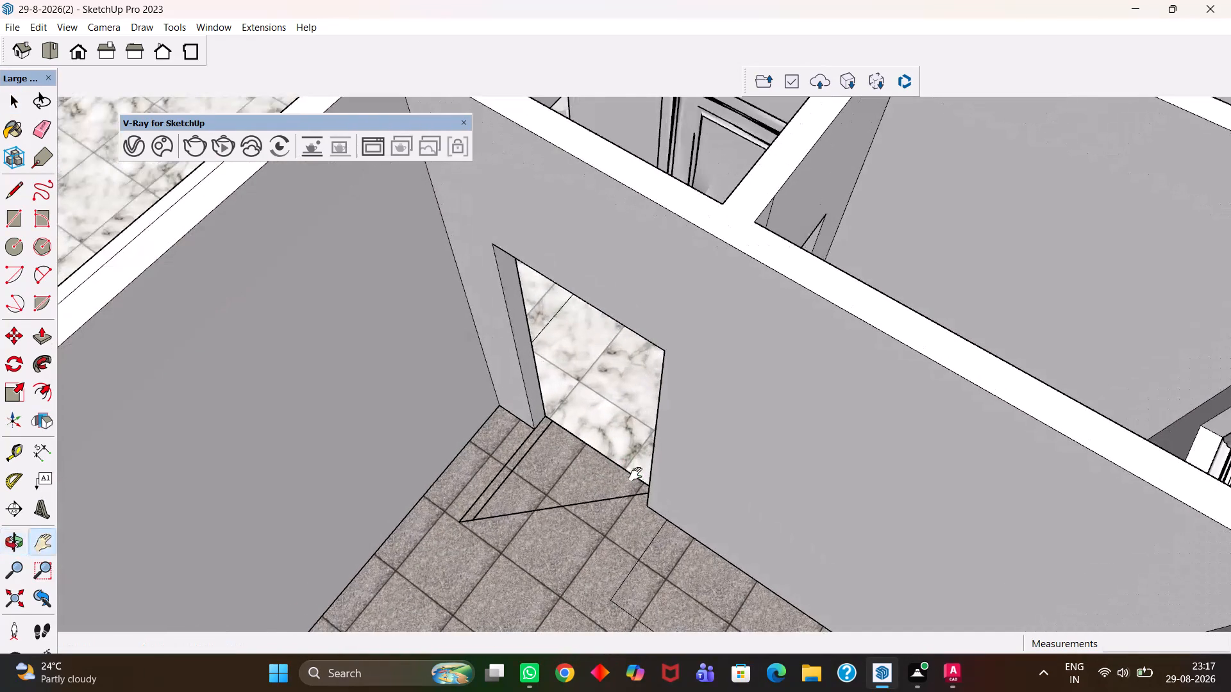
scroll(634, 472, "up", 2)
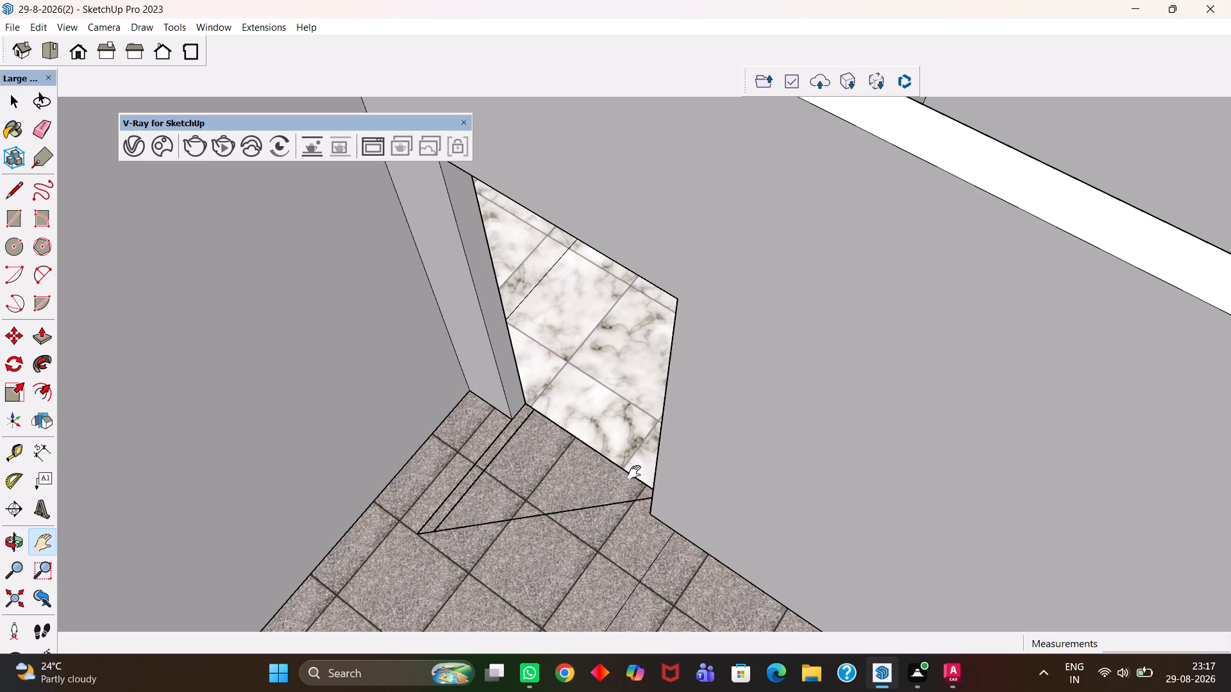
key("h")
scroll(622, 454, "down", 15)
scroll(590, 392, "down", 9)
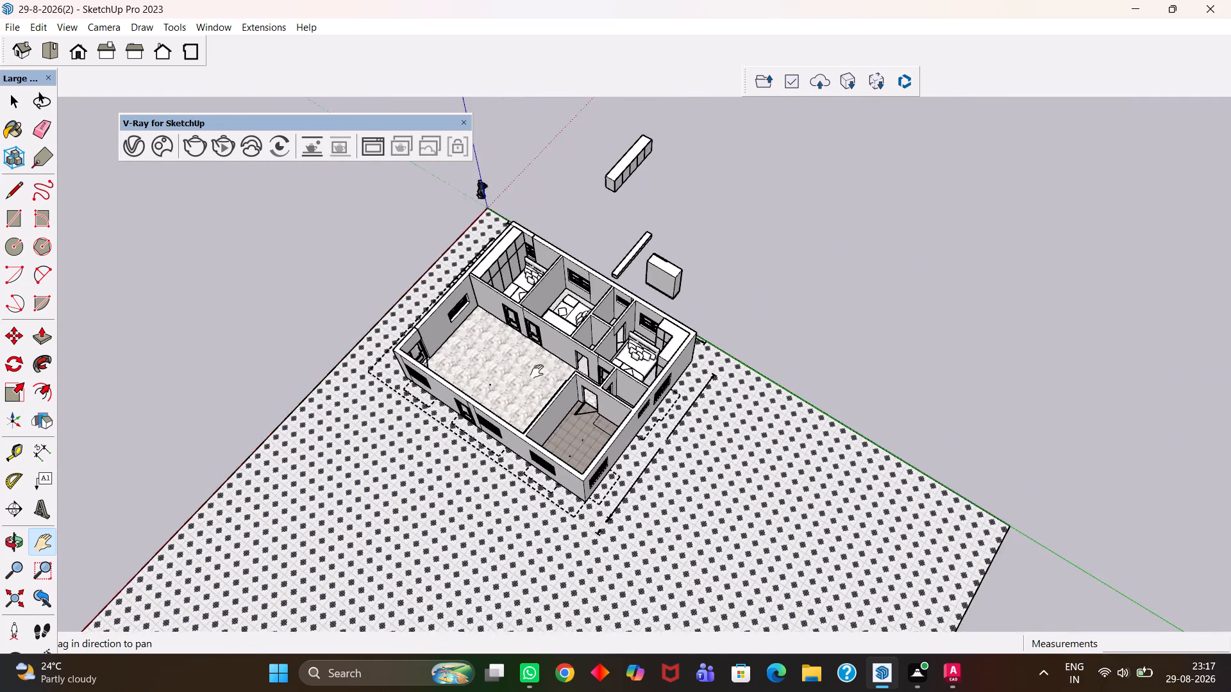
middle_click_drag(535, 372, 606, 370)
scroll(551, 377, "up", 6)
scroll(626, 385, "up", 2)
middle_click_drag(464, 337, 585, 380)
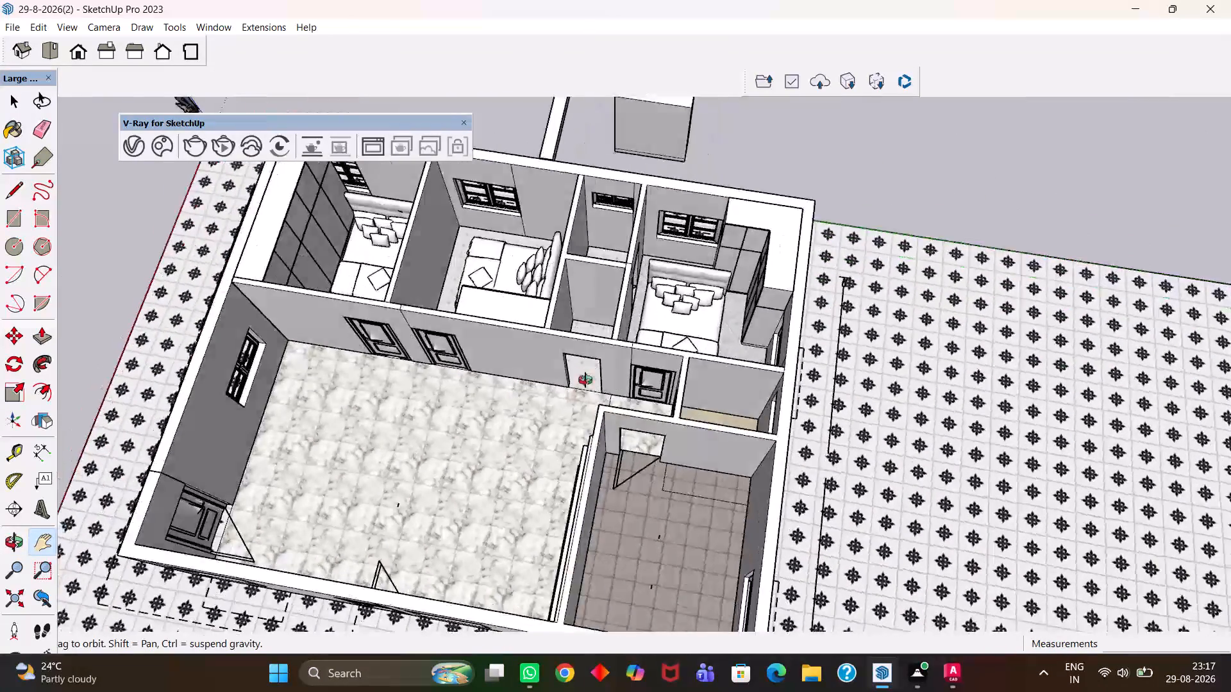
middle_click_drag(585, 380, 616, 377)
scroll(616, 377, "up", 2)
scroll(614, 377, "down", 5)
middle_click_drag(540, 343, 537, 390)
scroll(537, 390, "up", 4)
scroll(528, 374, "down", 4)
scroll(525, 367, "up", 1)
middle_click_drag(525, 367, 527, 405)
middle_click(527, 405)
scroll(527, 405, "up", 3)
scroll(527, 405, "down", 4)
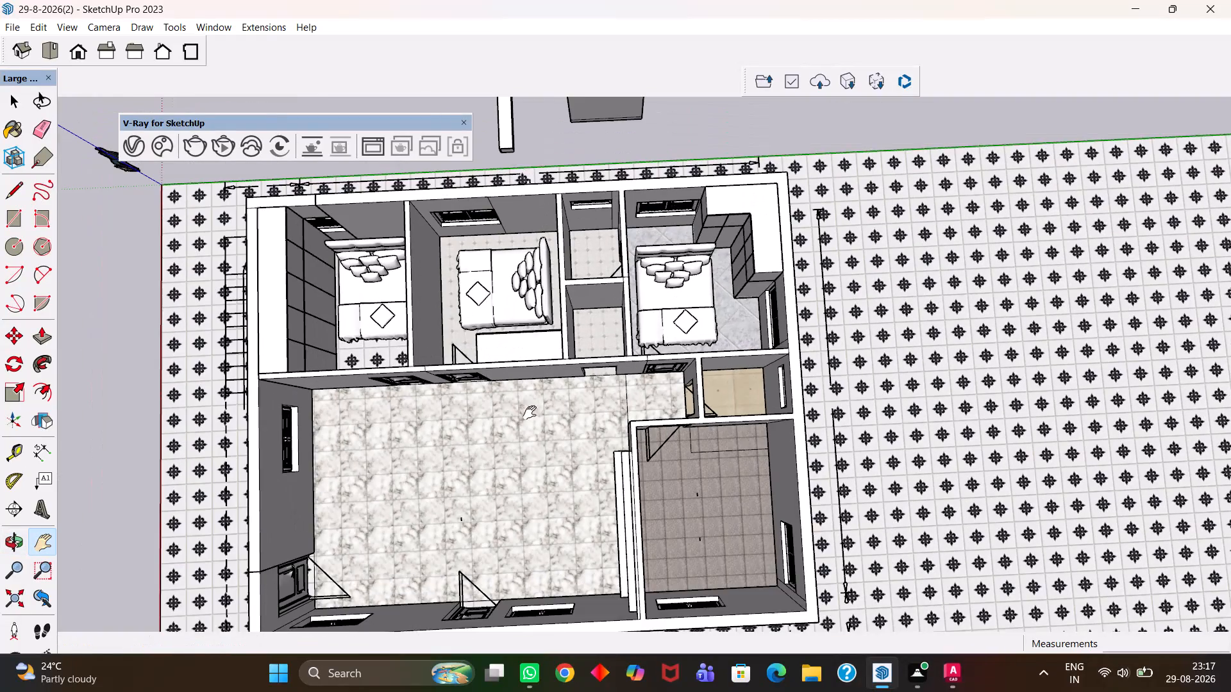
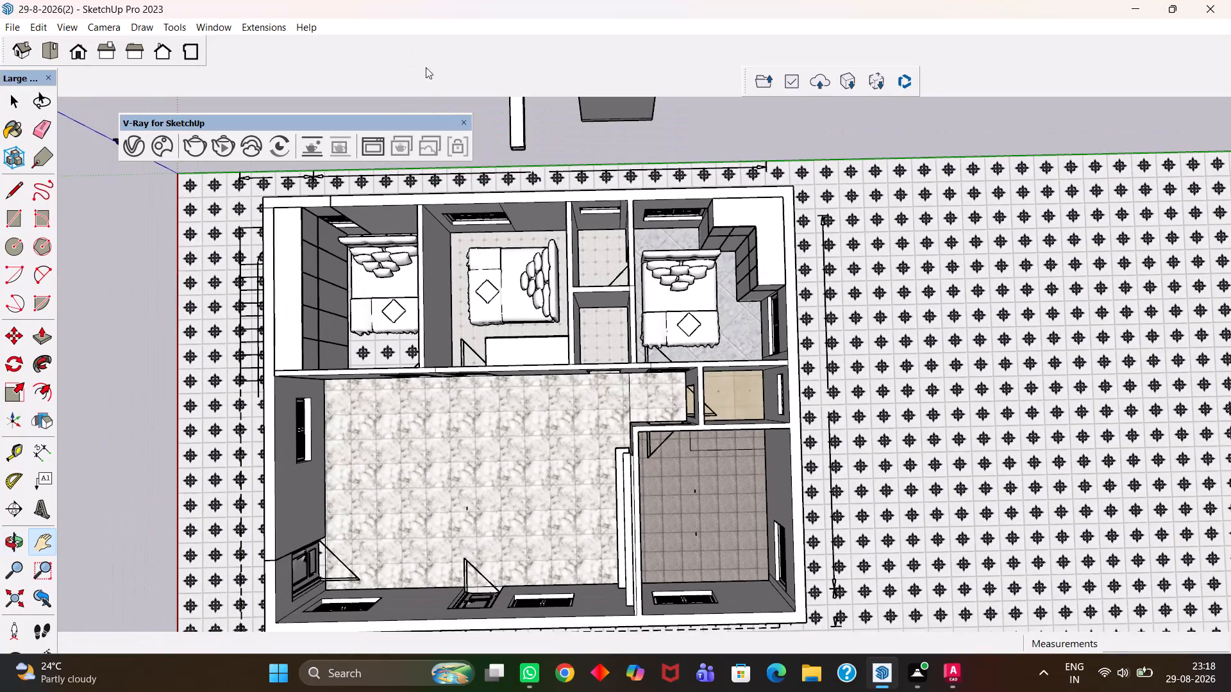
Close the floating V-Ray for SketchUp toolbar.
left_click(465, 123)
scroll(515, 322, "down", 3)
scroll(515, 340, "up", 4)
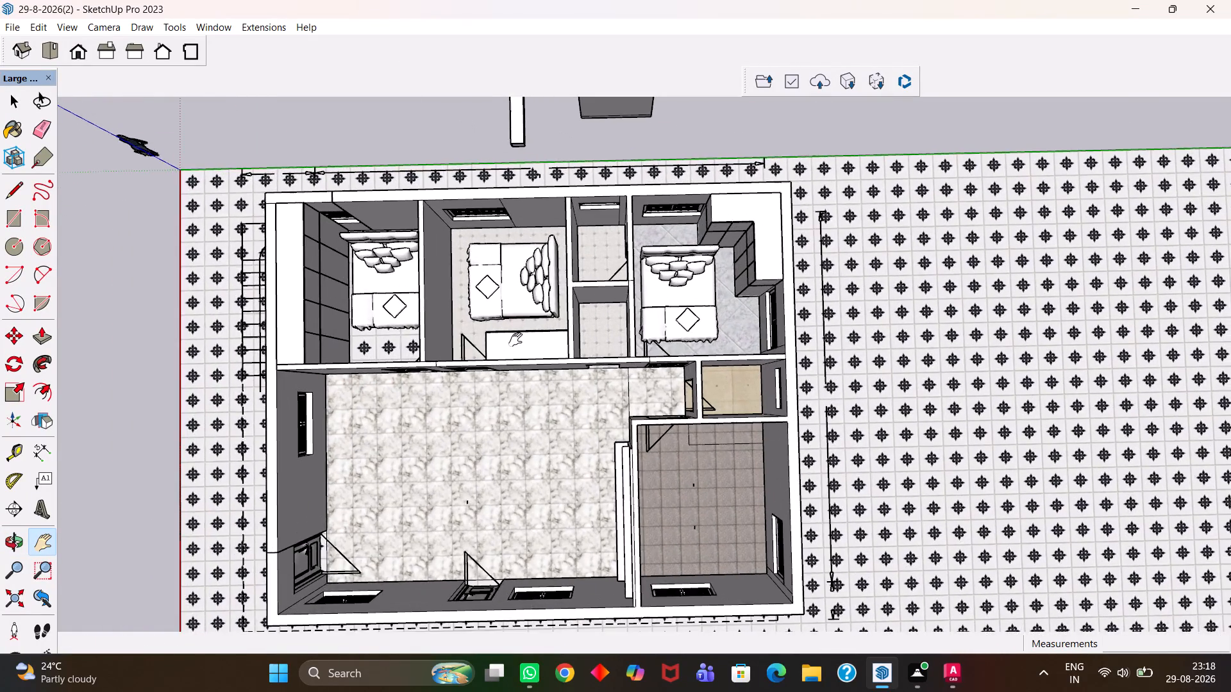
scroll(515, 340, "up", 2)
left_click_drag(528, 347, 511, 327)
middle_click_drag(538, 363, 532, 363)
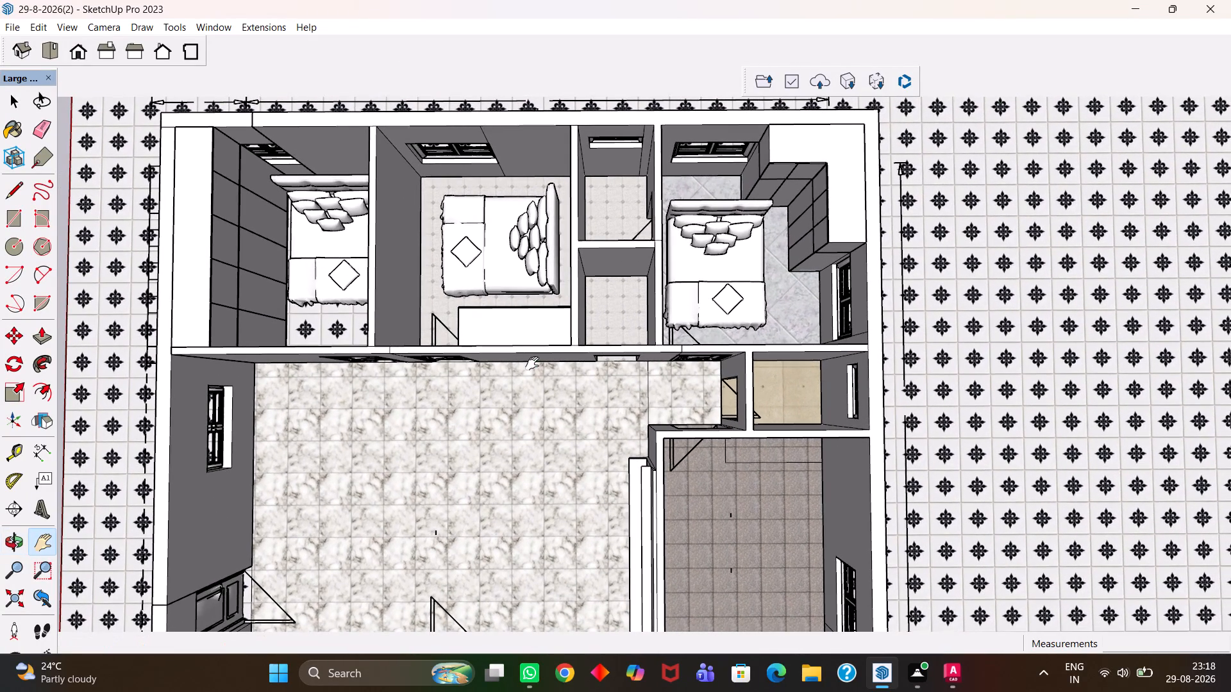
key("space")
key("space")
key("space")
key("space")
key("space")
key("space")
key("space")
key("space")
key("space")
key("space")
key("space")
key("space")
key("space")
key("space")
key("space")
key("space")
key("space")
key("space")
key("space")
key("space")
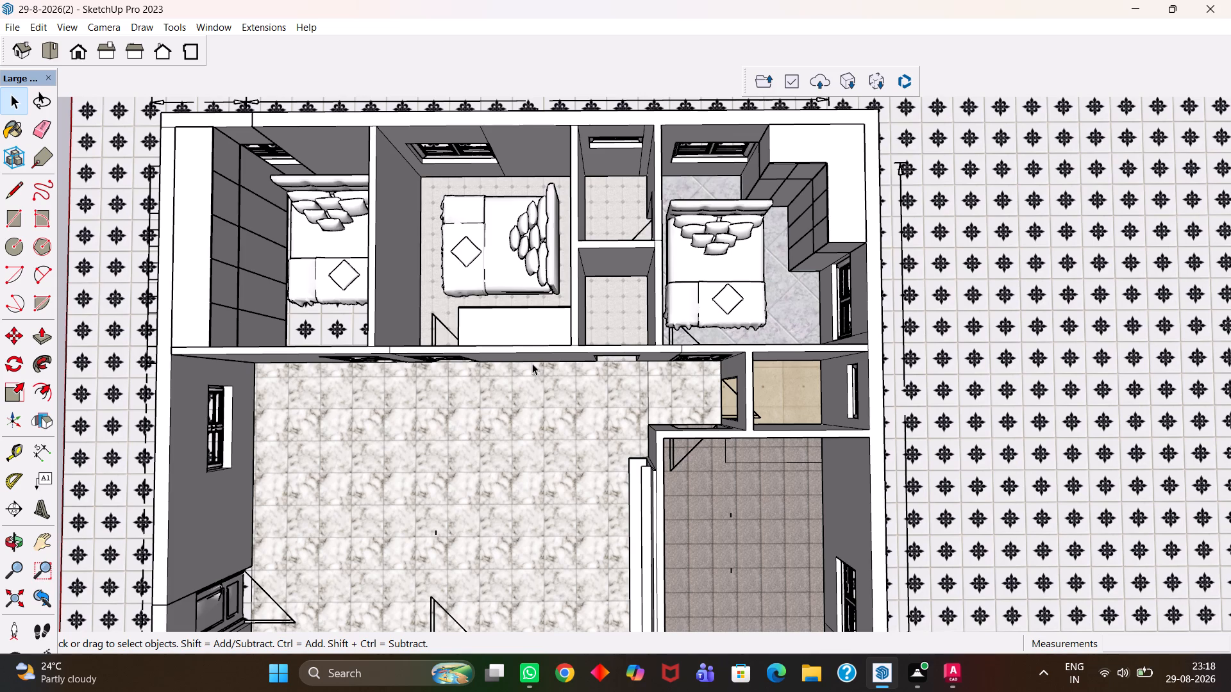
Save the house model.
key("h")
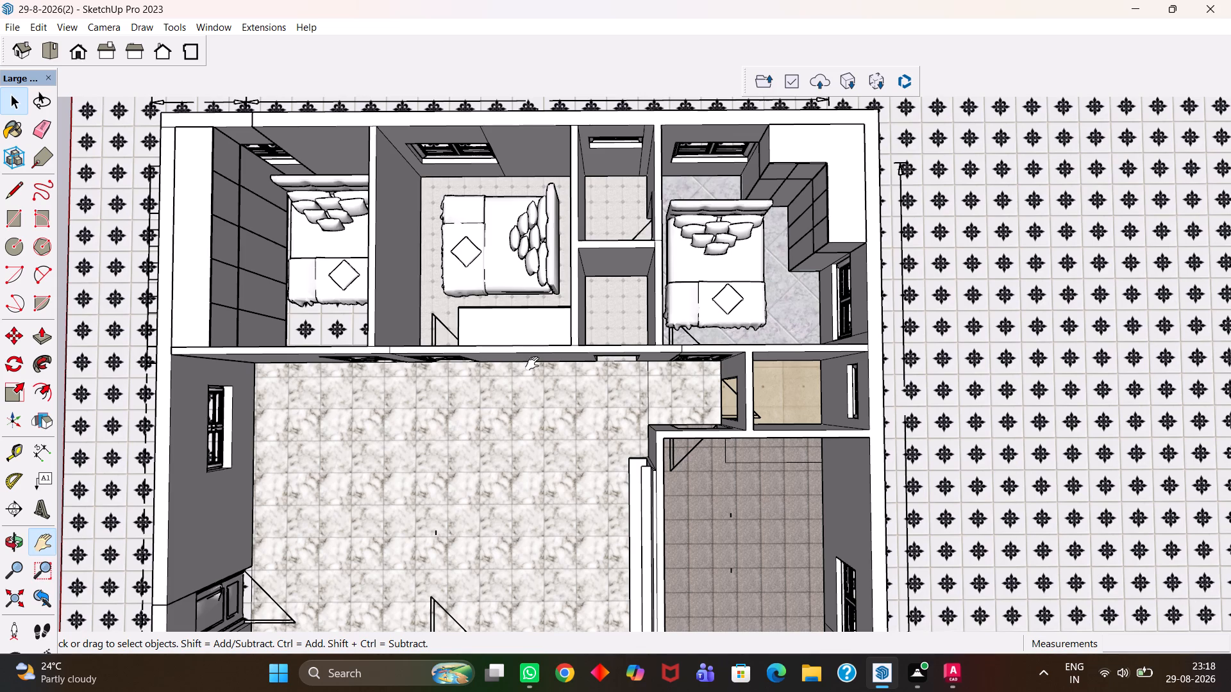
scroll(532, 363, "up", 5)
scroll(532, 363, "down", 8)
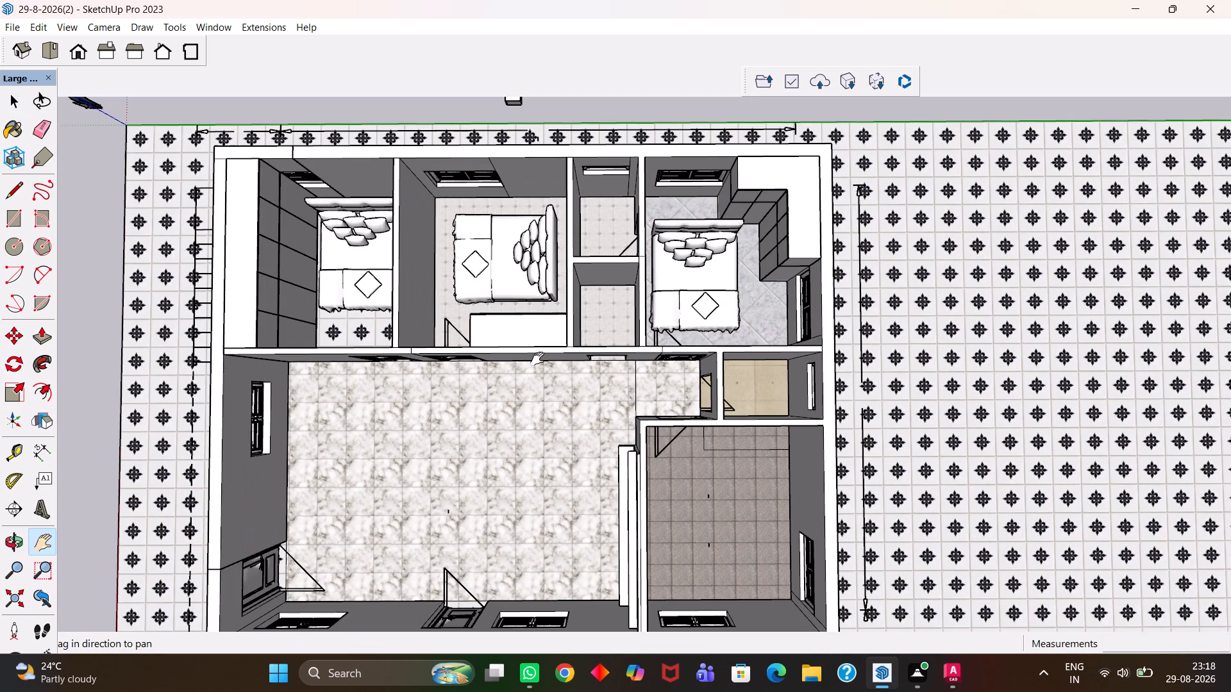
scroll(537, 359, "up", 4)
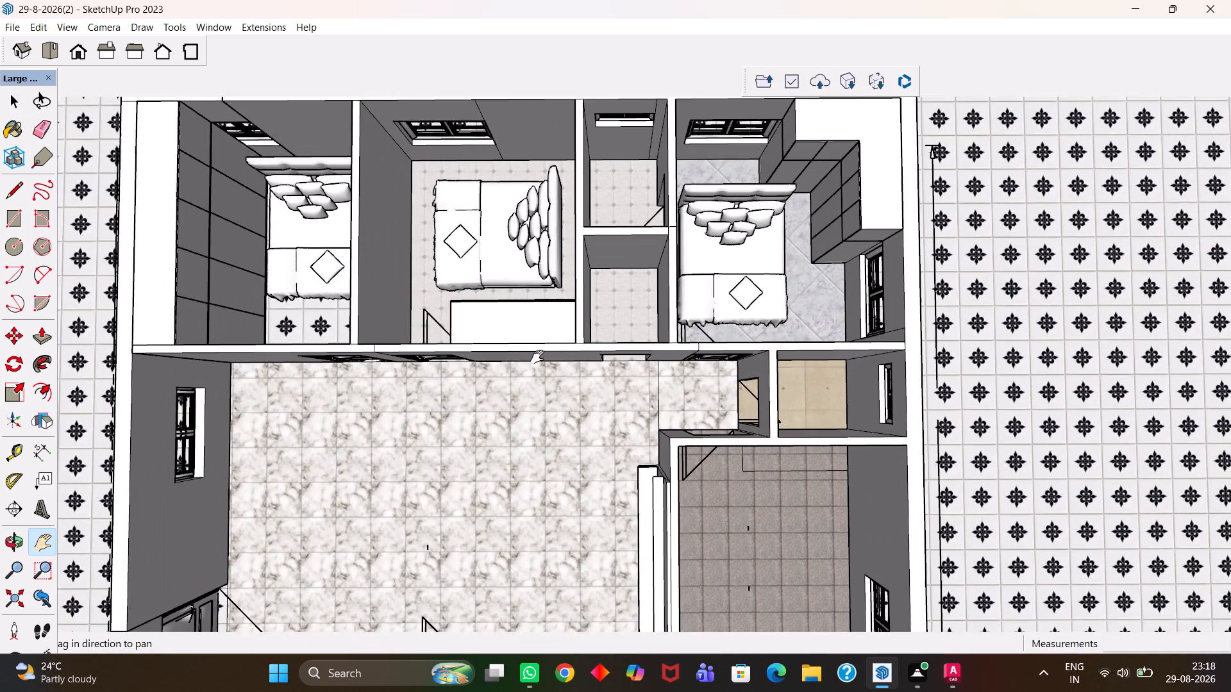
scroll(537, 357, "up", 5)
scroll(537, 357, "down", 16)
scroll(547, 434, "up", 4)
middle_click_drag(547, 434, 565, 415)
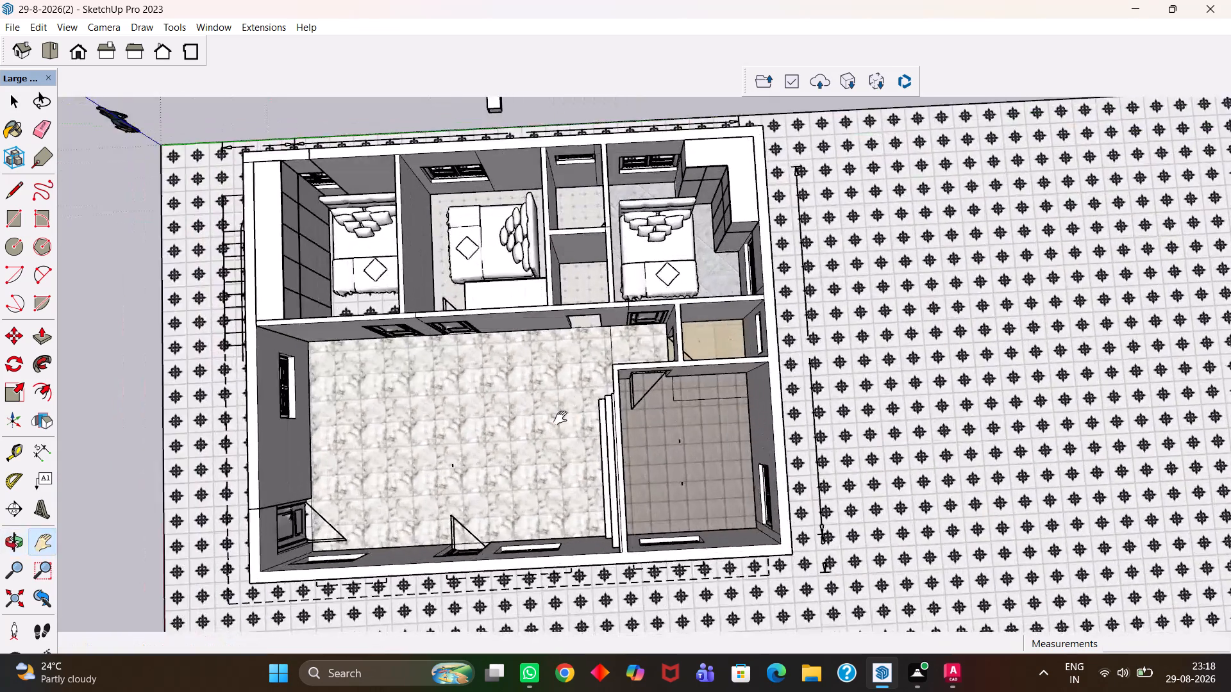
scroll(560, 418, "up", 5)
middle_click_drag(548, 419, 525, 403)
key("ctrl+s")
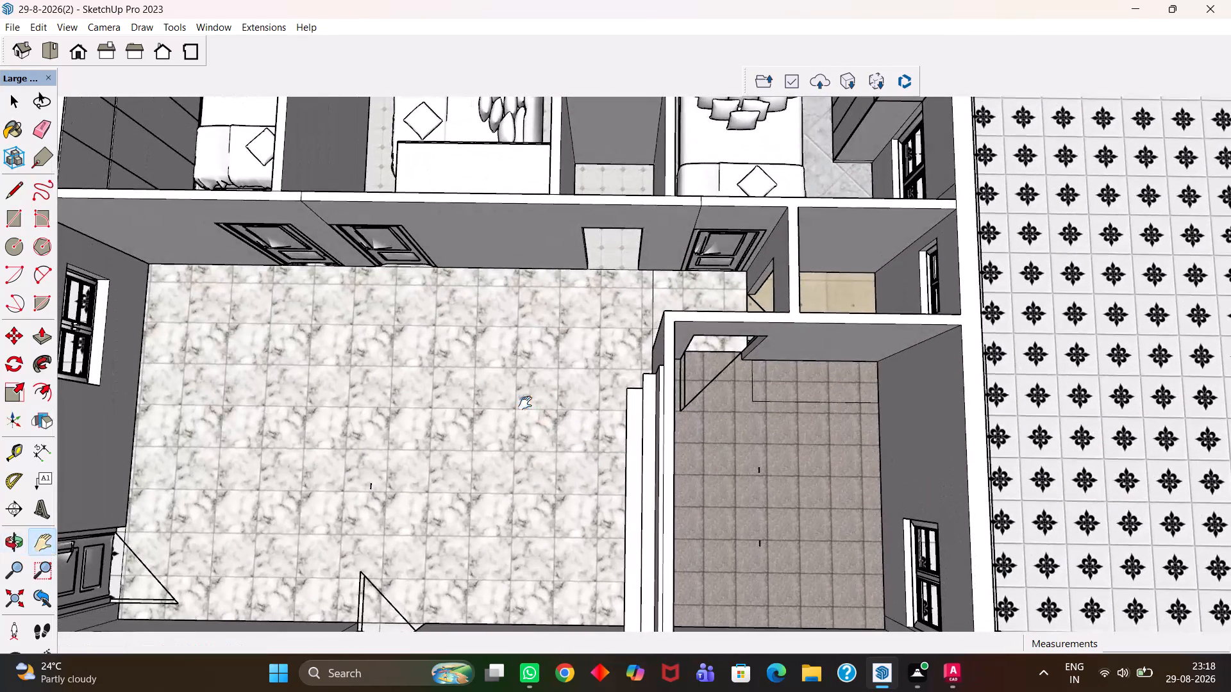
Examine the doorways around the marble-floored hall and the brown-tiled corner room, including the passage between them.
scroll(528, 404, "up", 2)
scroll(528, 404, "down", 11)
scroll(521, 419, "up", 9)
middle_click_drag(521, 419, 599, 410)
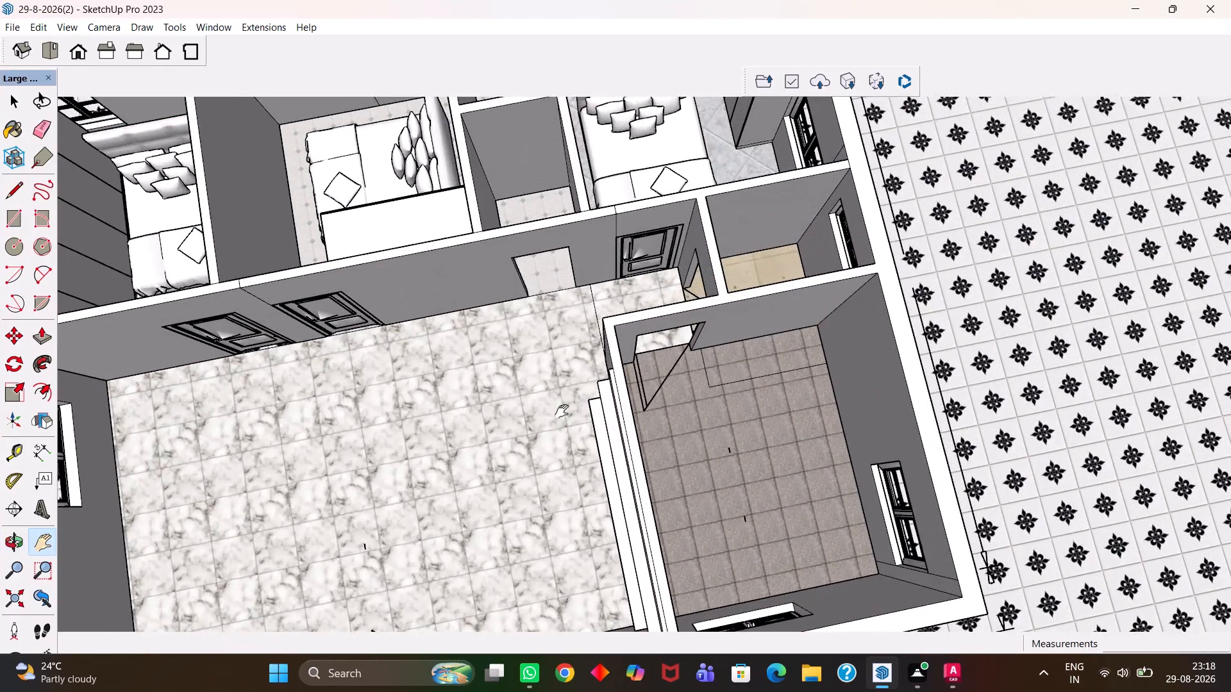
middle_click_drag(535, 411, 749, 353)
scroll(555, 406, "up", 1)
scroll(749, 353, "up", 2)
middle_click_drag(619, 355, 725, 363)
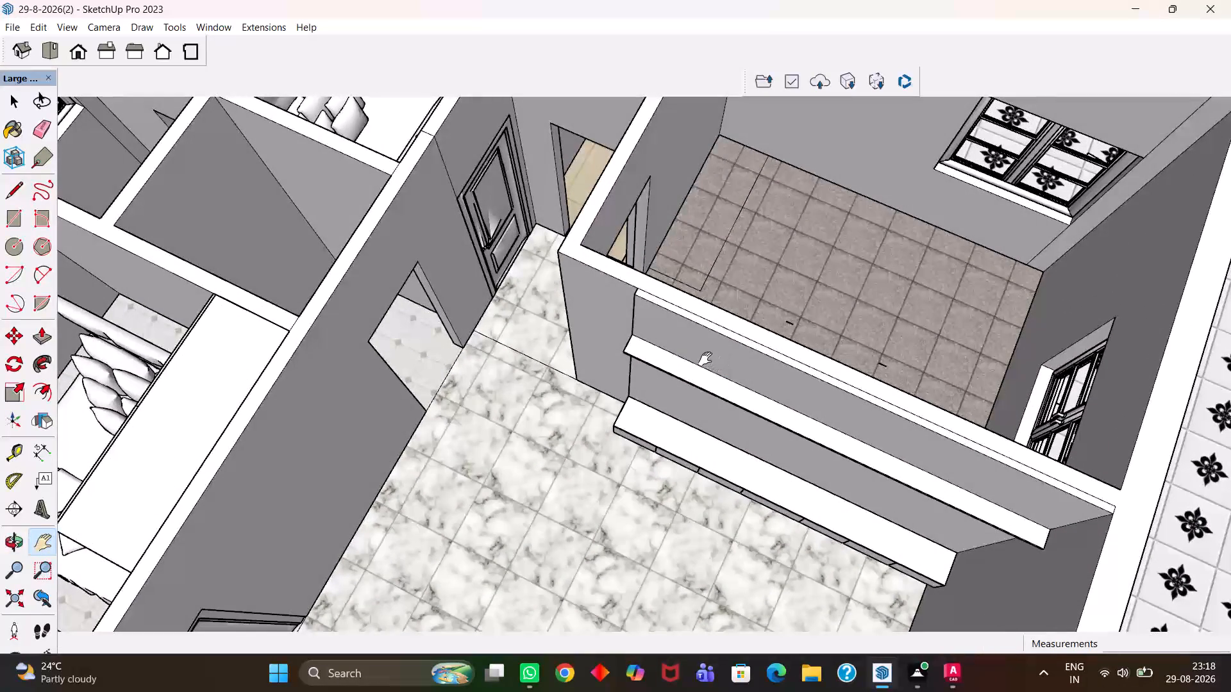
scroll(701, 338, "down", 4)
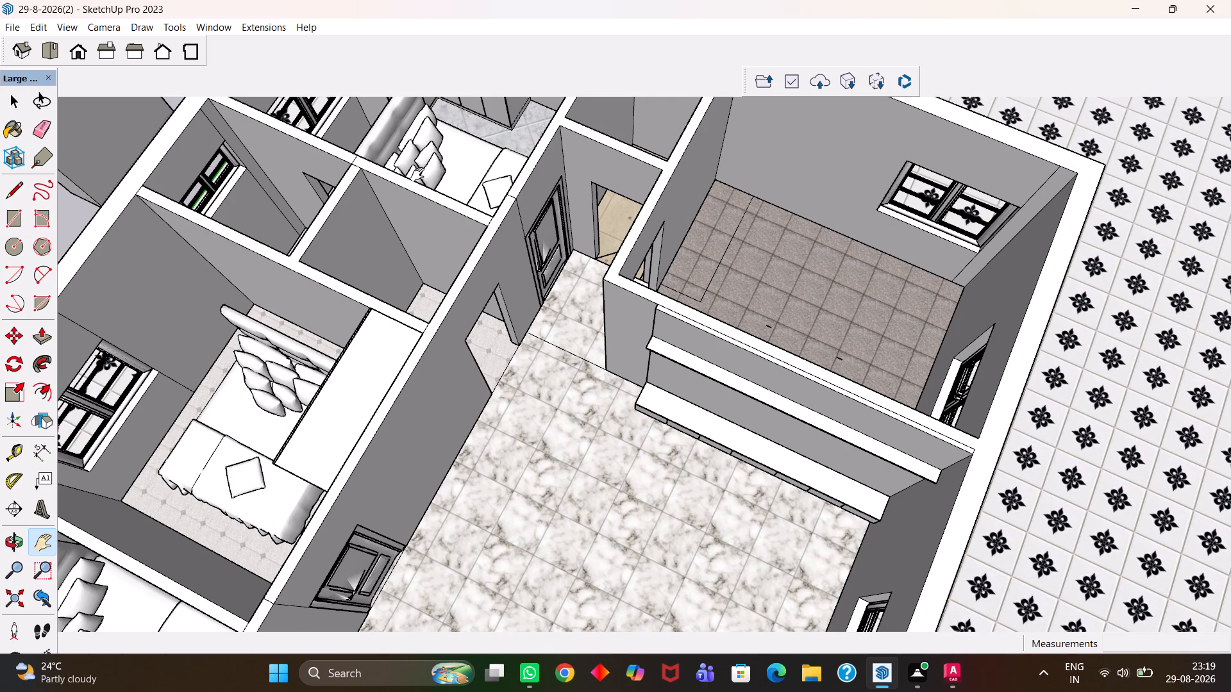
scroll(414, 174, "up", 3)
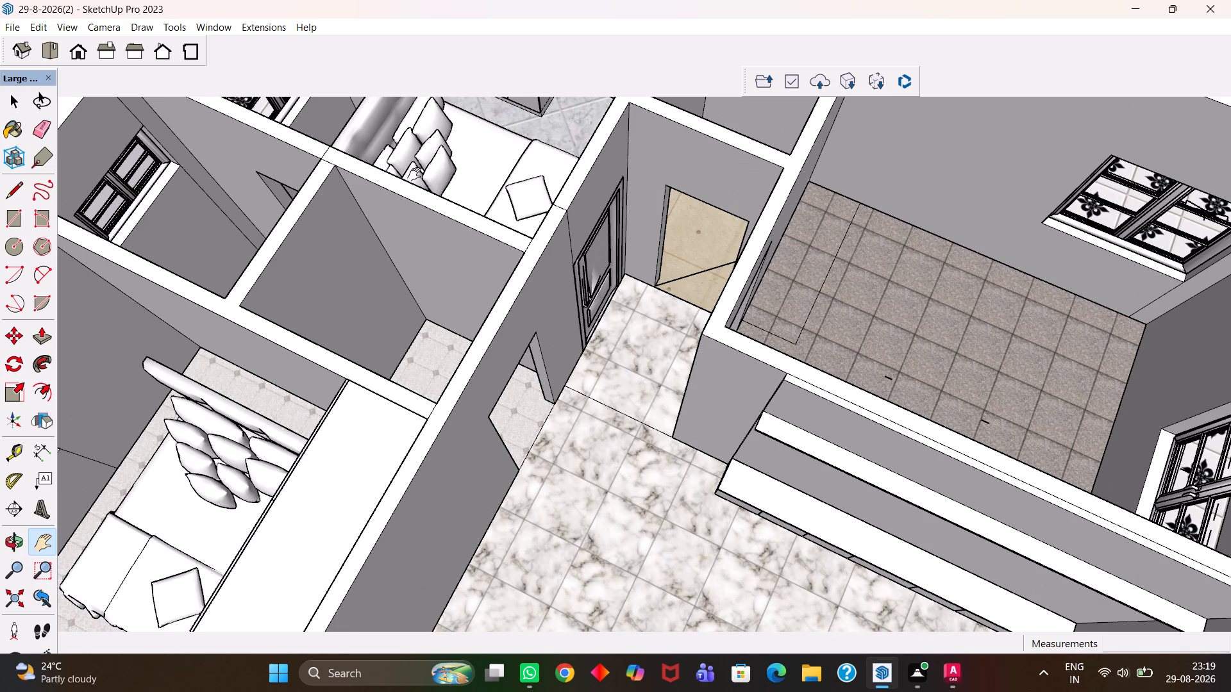
scroll(414, 176, "up", 4)
scroll(414, 177, "down", 9)
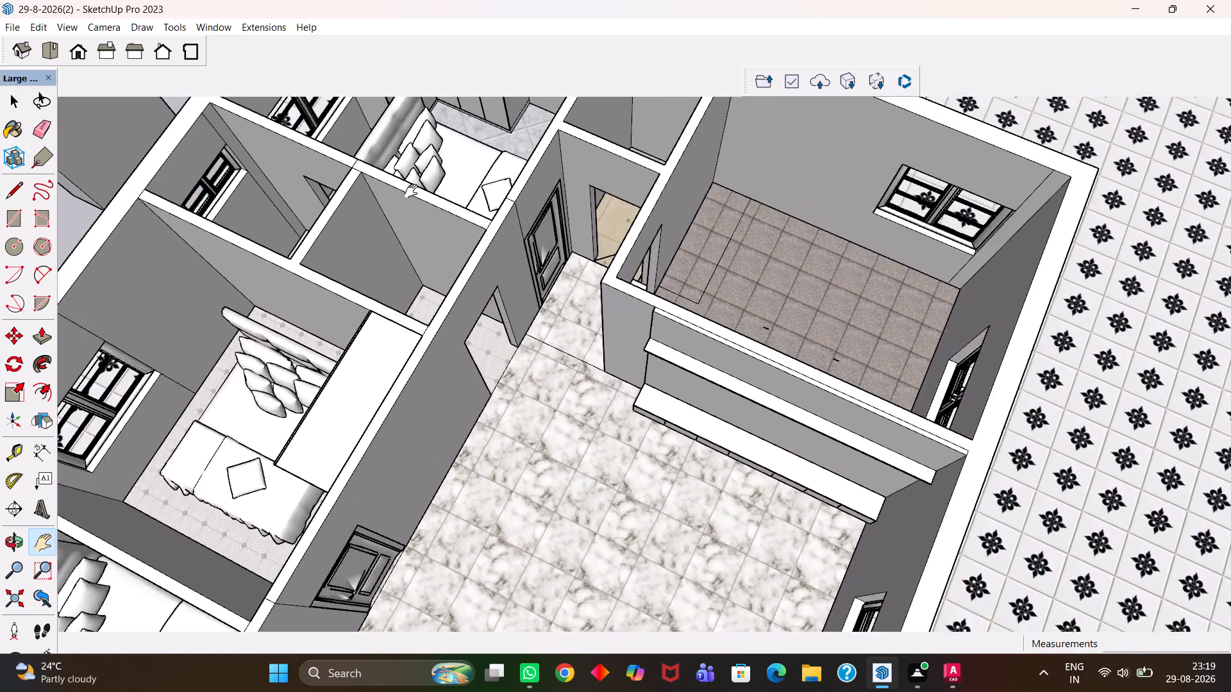
scroll(411, 191, "down", 12)
scroll(477, 250, "up", 9)
middle_click_drag(494, 333, 212, 331)
scroll(224, 333, "up", 2)
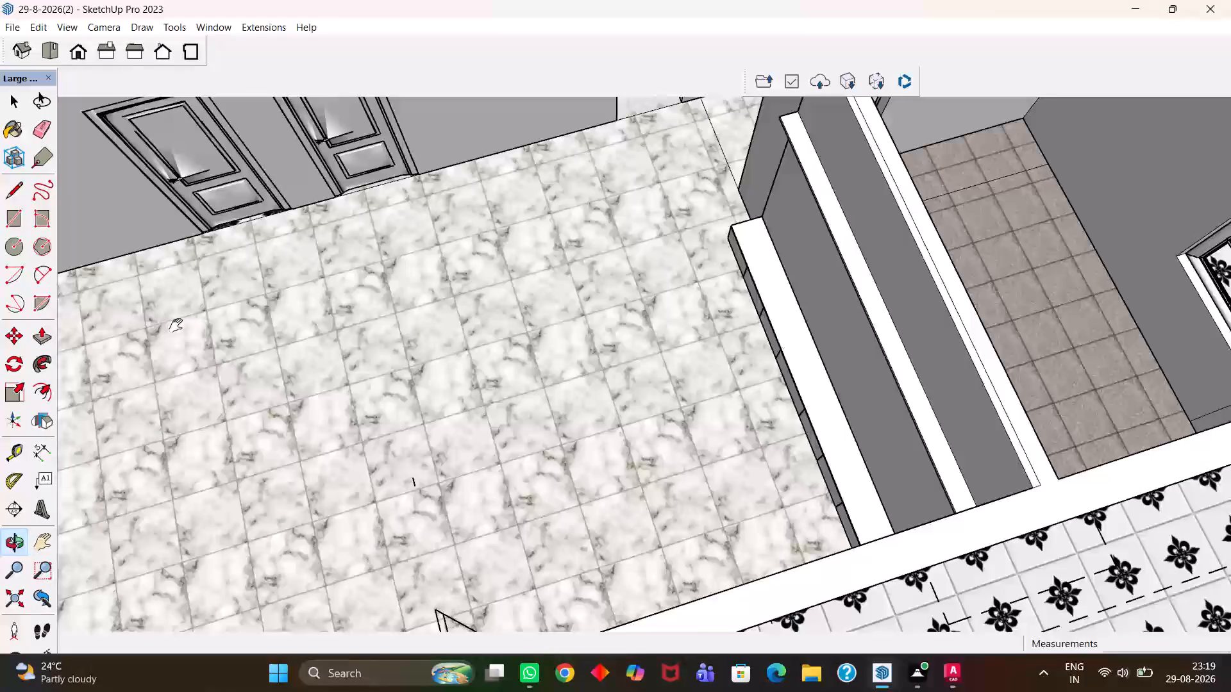
scroll(281, 324, "down", 11)
middle_click_drag(465, 328, 324, 262)
scroll(330, 254, "up", 2)
scroll(331, 251, "down", 4)
left_click_drag(346, 250, 381, 349)
middle_click_drag(406, 359, 440, 328)
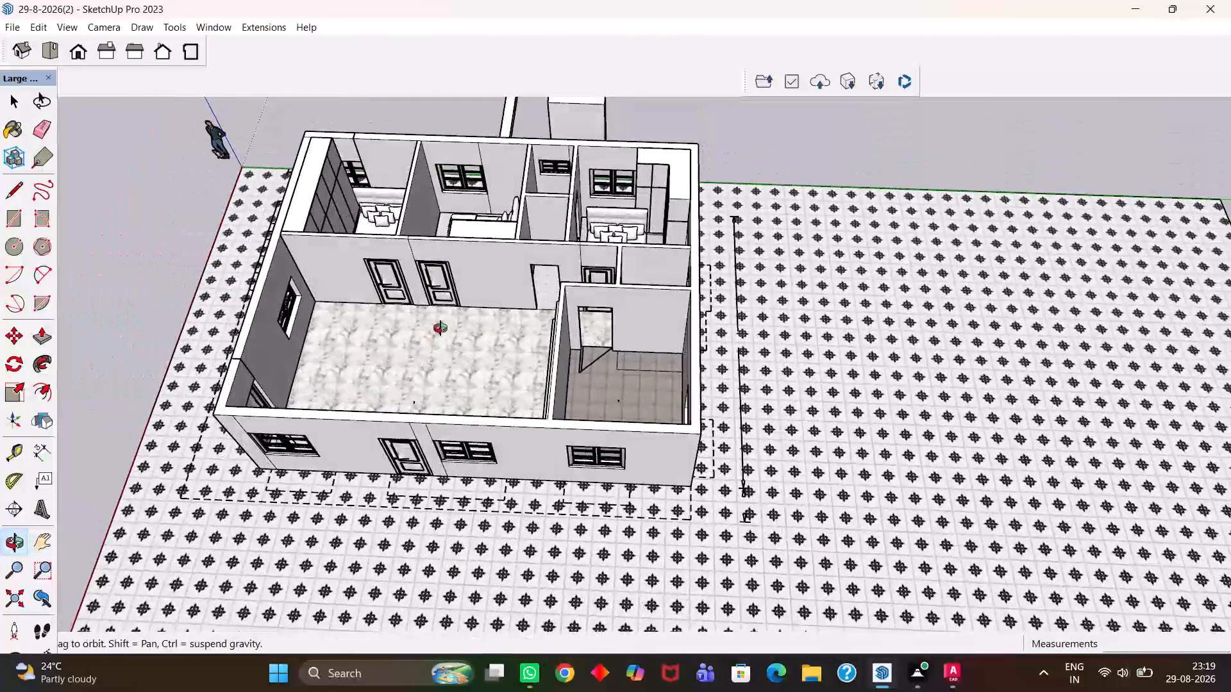
middle_click_drag(440, 328, 463, 309)
scroll(463, 309, "up", 3)
middle_click_drag(473, 317, 476, 349)
scroll(482, 349, "up", 1)
scroll(470, 354, "down", 5)
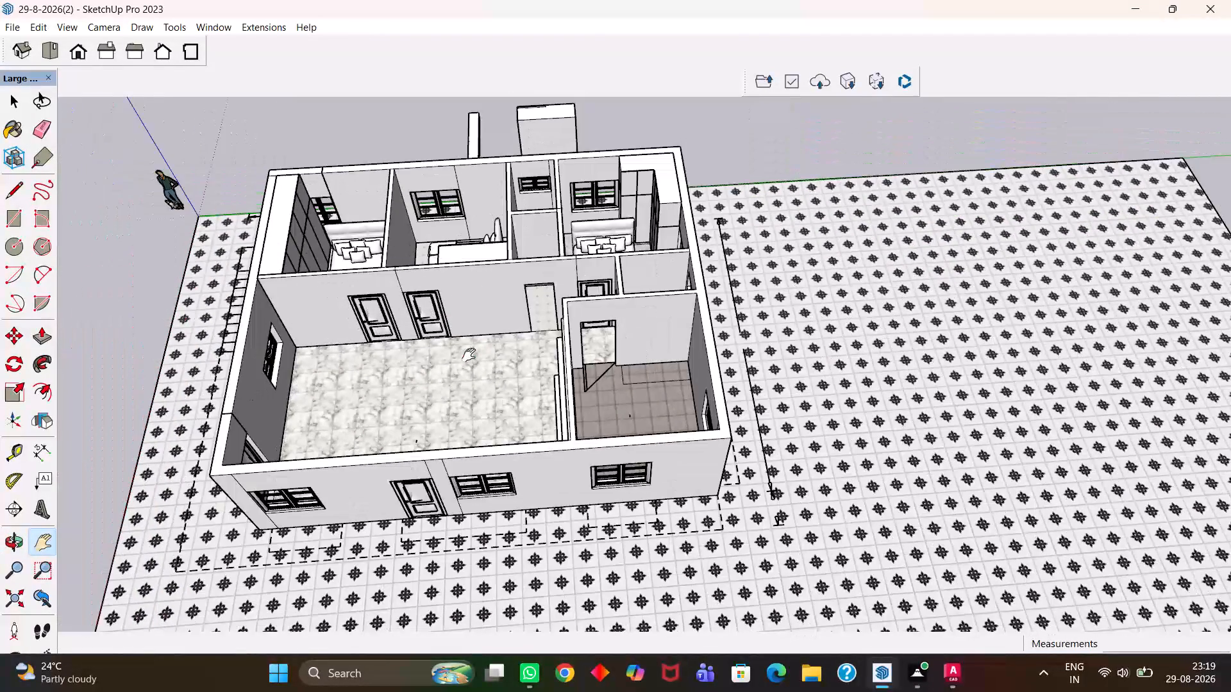
scroll(502, 356, "up", 4)
middle_click(502, 356)
Paint the ground plane around the house with 0007_MistyRose from the Colors-Named materials, replacing the ornate tile.
scroll(502, 356, "down", 15)
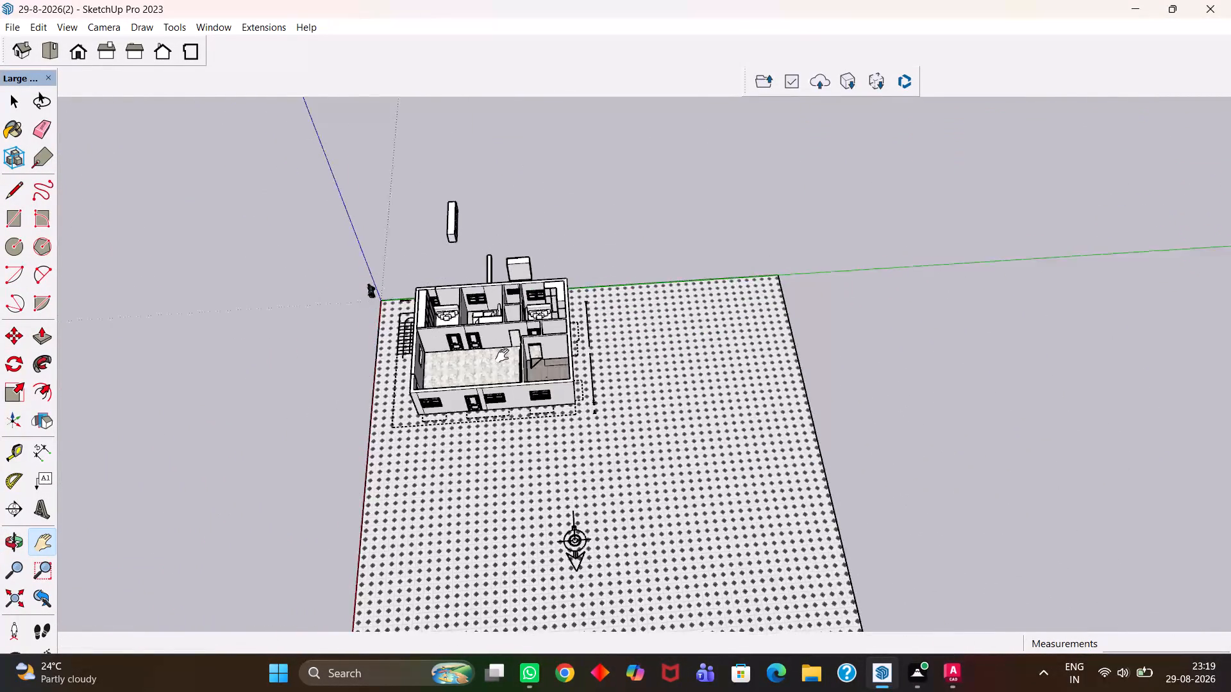
scroll(502, 356, "up", 5)
scroll(502, 356, "down", 7)
key("space")
left_click(552, 444)
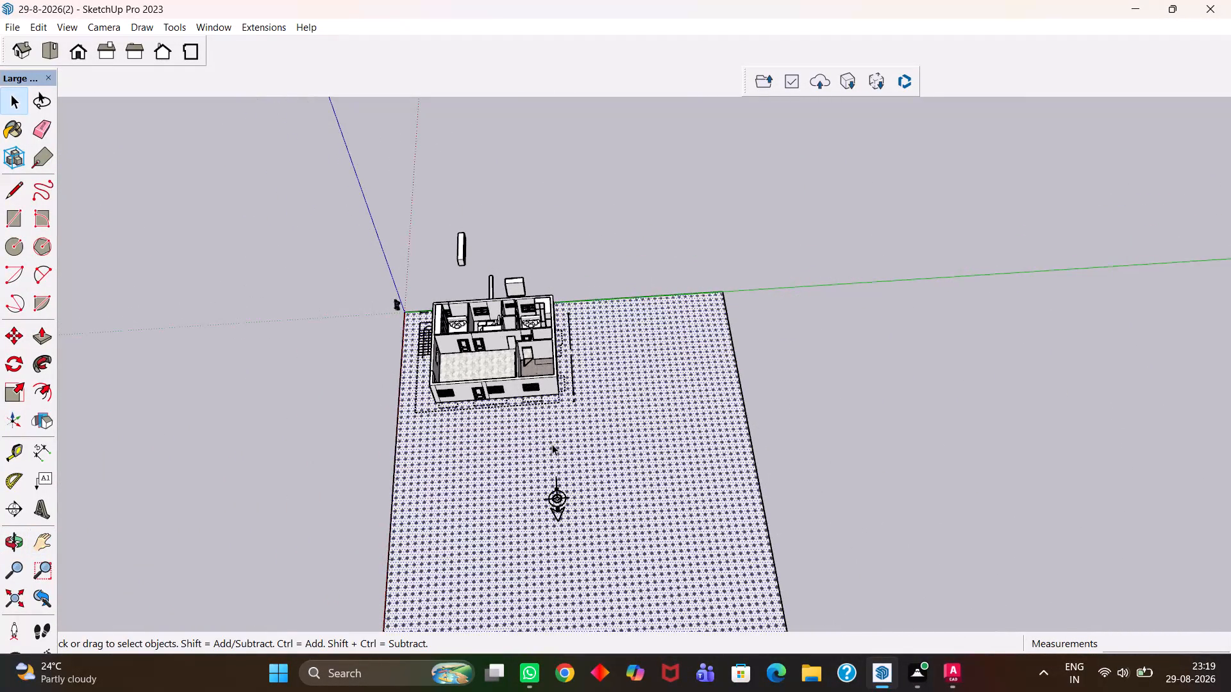
scroll(552, 444, "up", 6)
key("b")
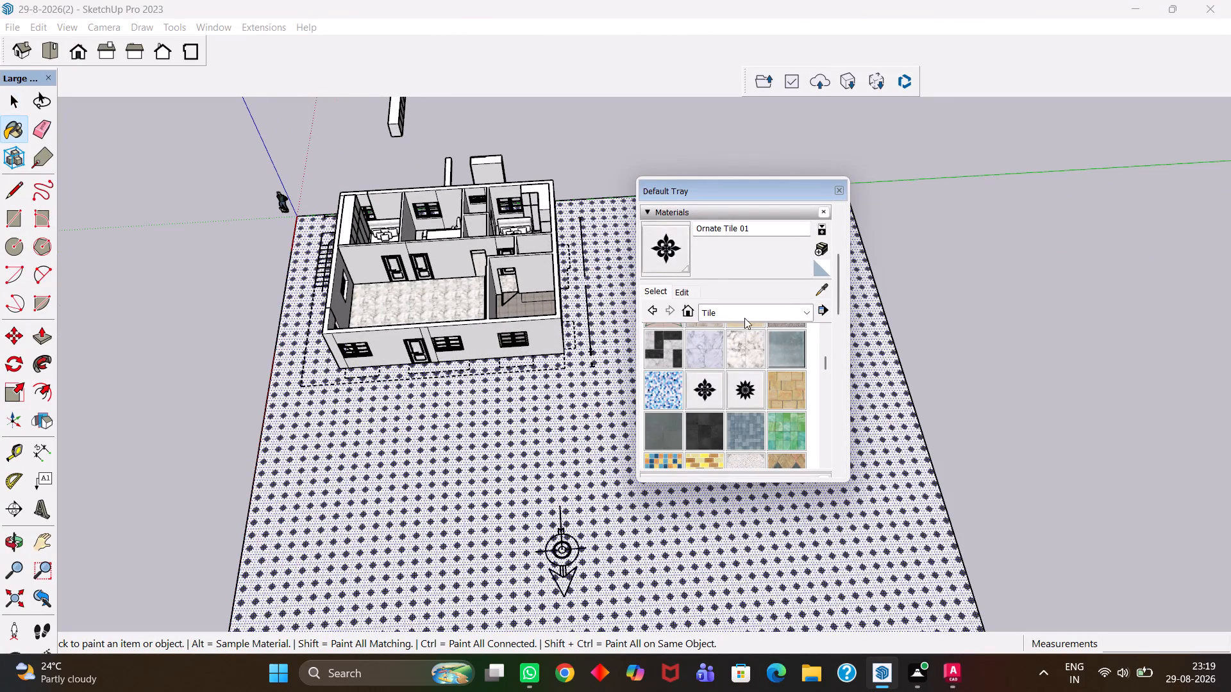
left_click(757, 312)
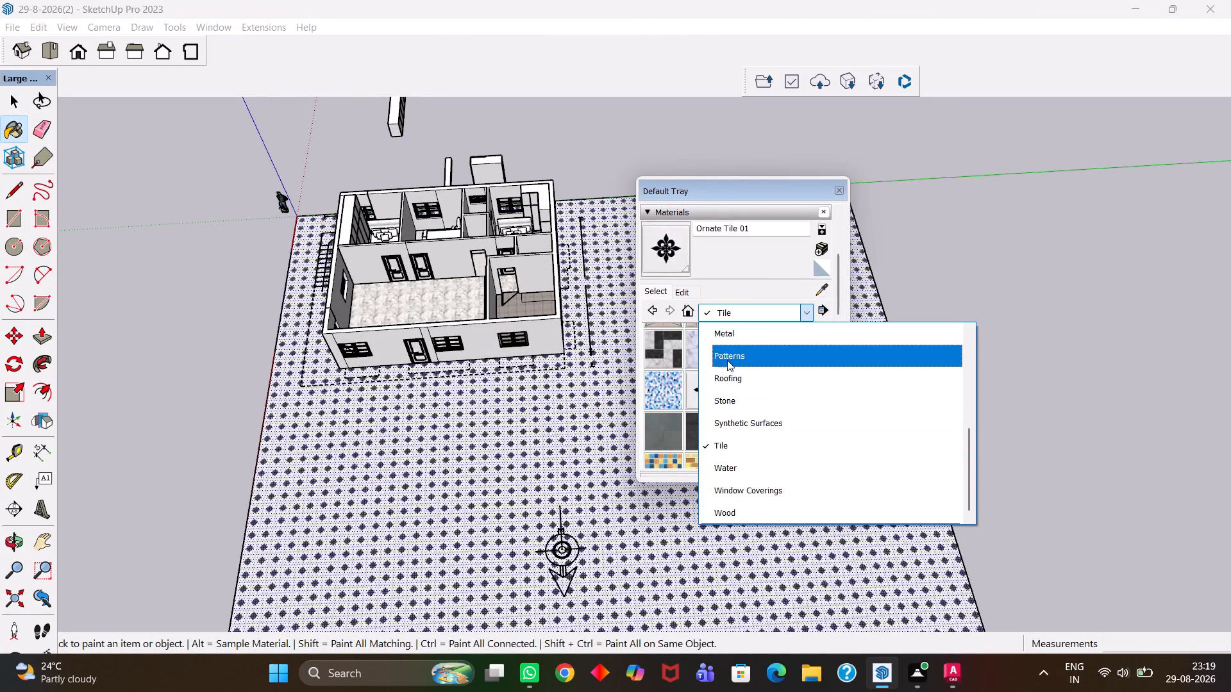
scroll(728, 362, "up", 2)
left_click(742, 400)
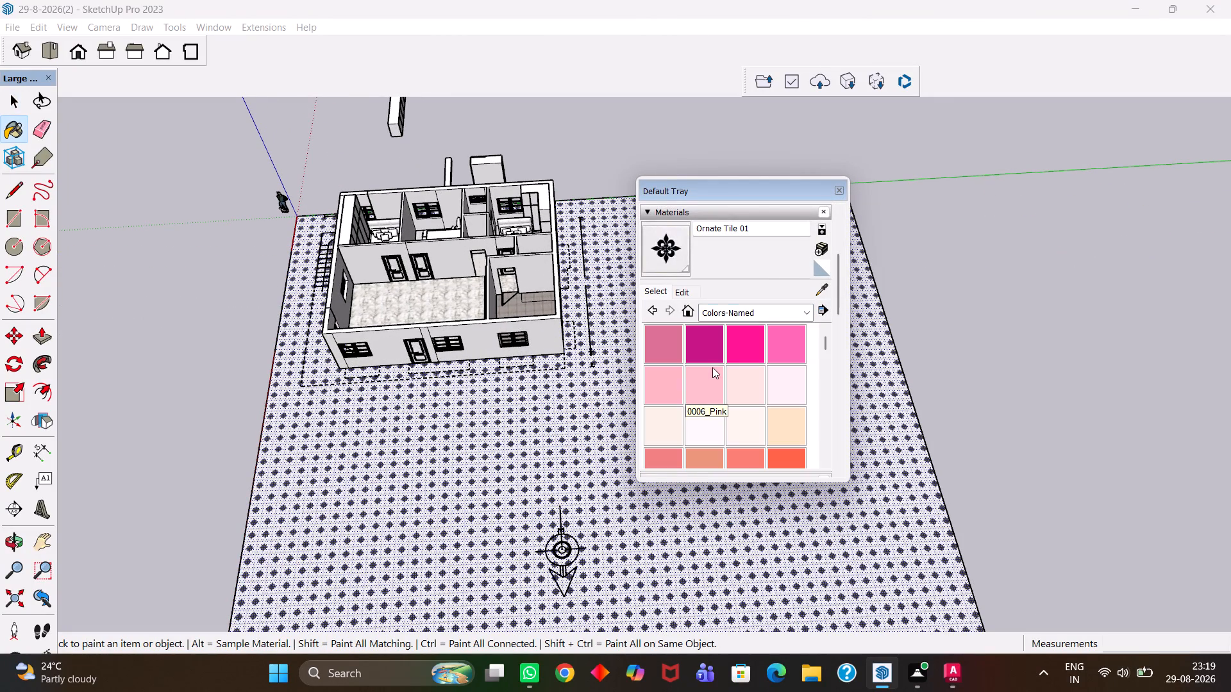
left_click(735, 381)
left_click(609, 411)
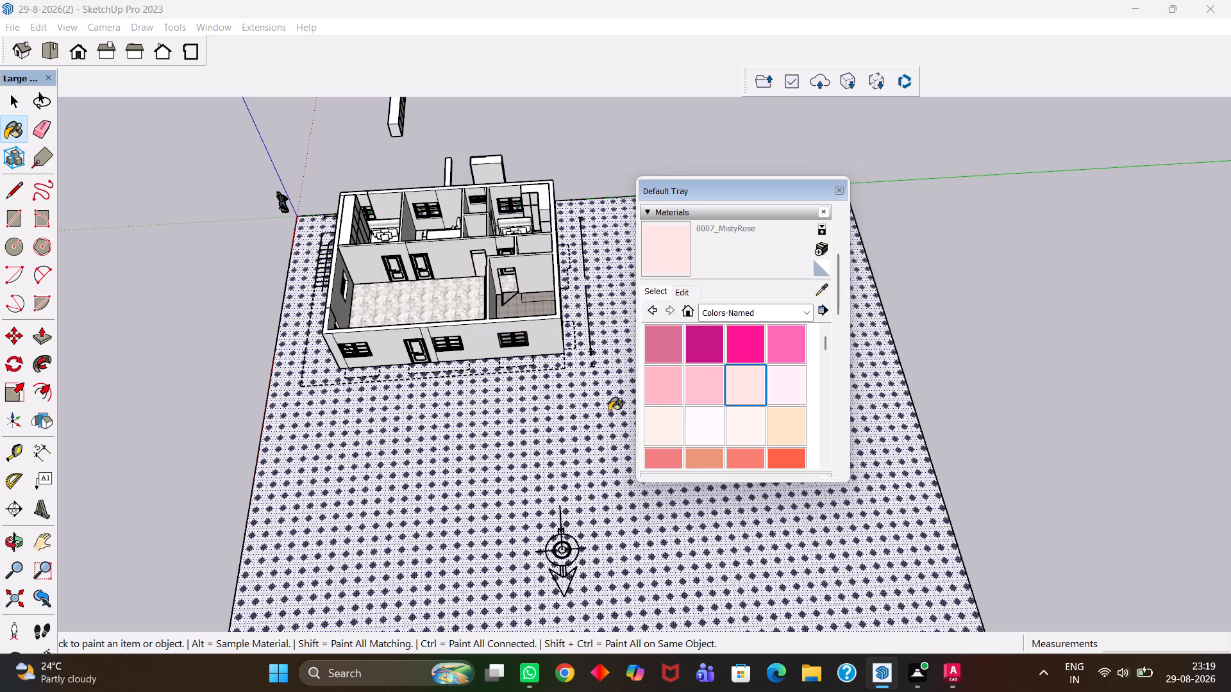
left_click(842, 186)
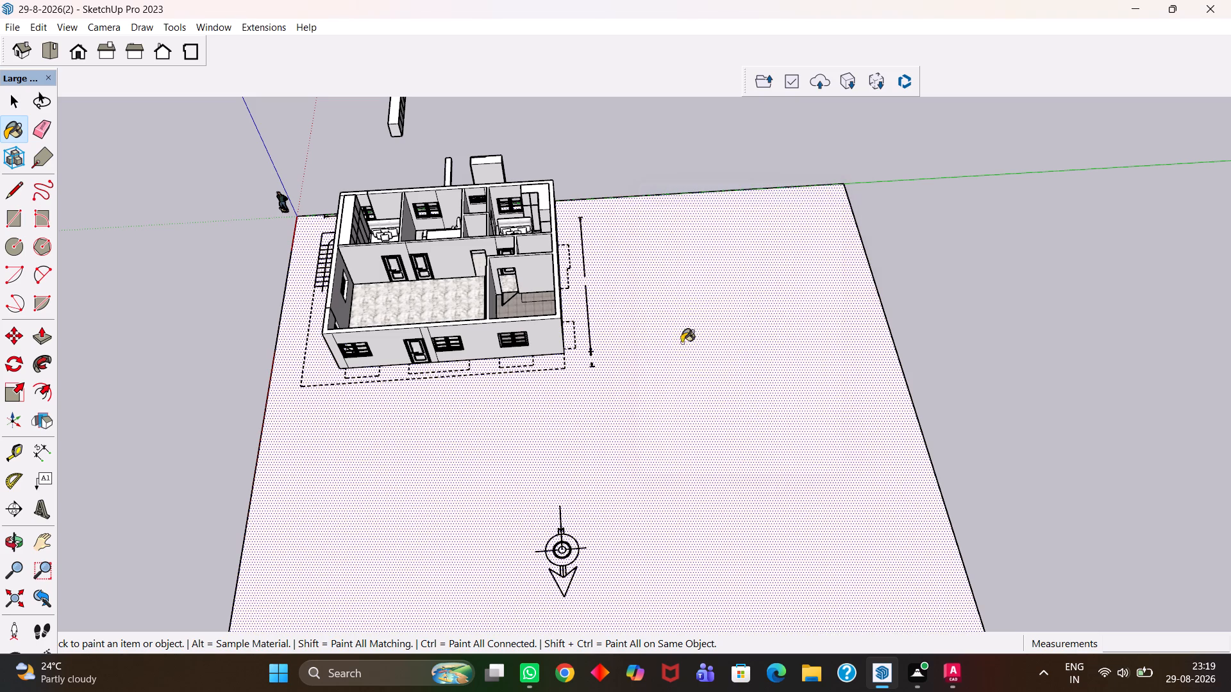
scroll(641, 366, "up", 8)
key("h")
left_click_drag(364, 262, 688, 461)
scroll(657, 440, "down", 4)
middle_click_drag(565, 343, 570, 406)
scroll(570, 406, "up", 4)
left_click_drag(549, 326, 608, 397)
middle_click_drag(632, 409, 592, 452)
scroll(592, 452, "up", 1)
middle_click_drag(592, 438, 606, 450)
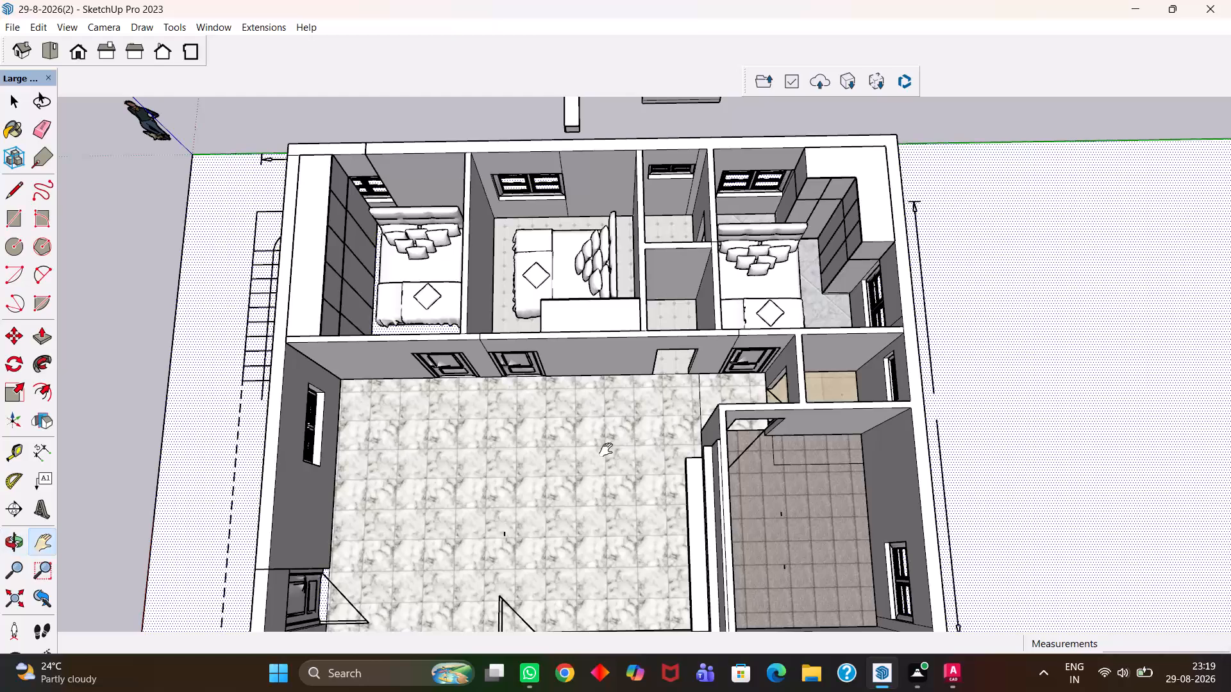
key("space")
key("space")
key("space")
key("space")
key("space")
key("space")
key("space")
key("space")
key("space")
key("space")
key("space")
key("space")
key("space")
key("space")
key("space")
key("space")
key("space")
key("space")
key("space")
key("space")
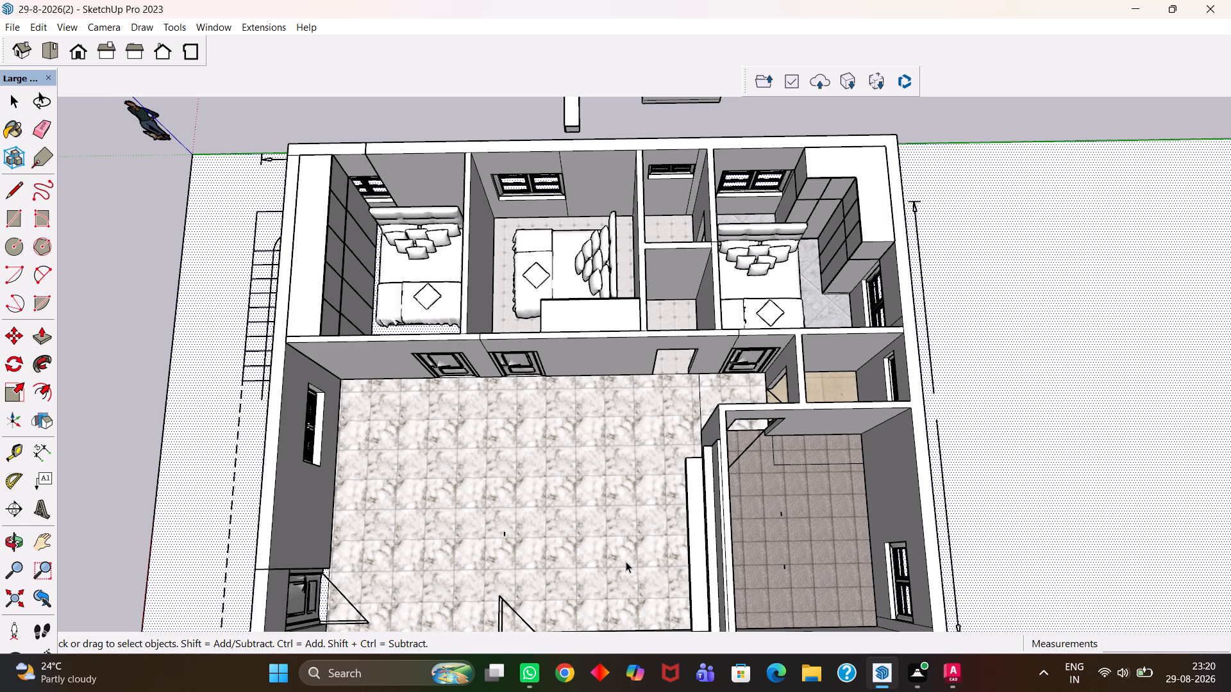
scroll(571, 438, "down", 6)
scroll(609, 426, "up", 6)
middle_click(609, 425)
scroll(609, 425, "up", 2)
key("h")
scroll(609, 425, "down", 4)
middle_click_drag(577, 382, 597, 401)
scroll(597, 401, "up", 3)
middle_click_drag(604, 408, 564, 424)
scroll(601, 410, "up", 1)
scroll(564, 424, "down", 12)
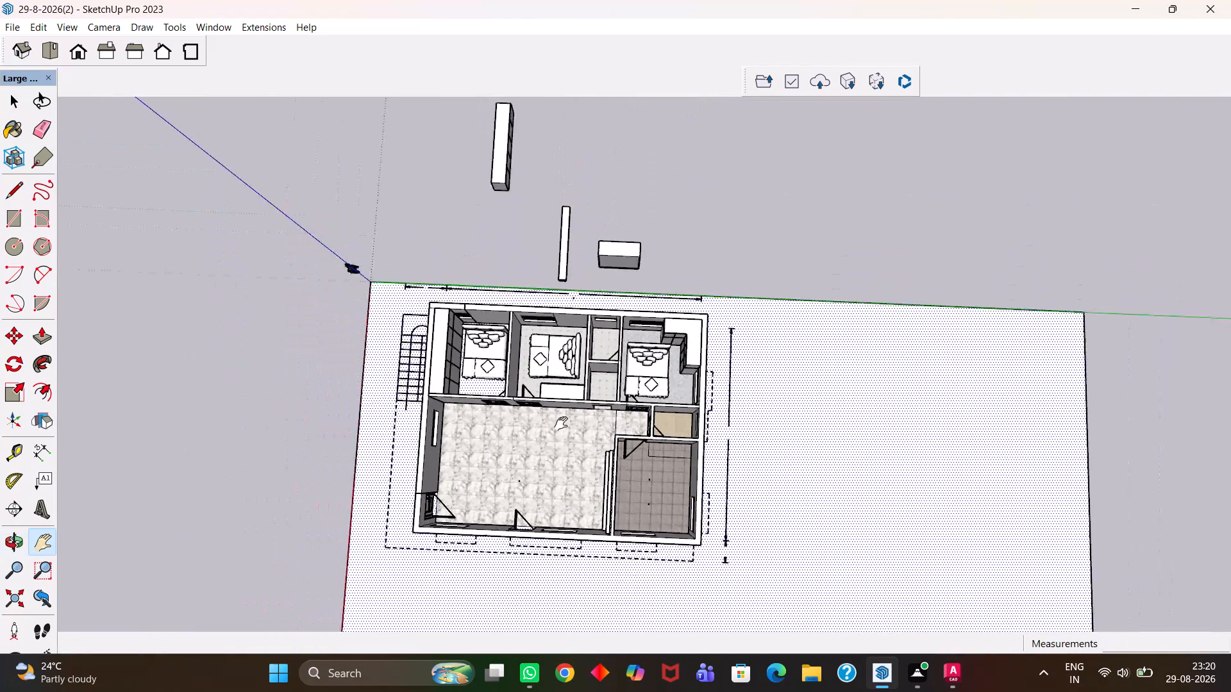
Delete the three loose blocks lying outside the ground plane behind the bedrooms.
scroll(561, 424, "down", 1)
scroll(539, 325, "up", 4)
left_click_drag(531, 285, 556, 382)
scroll(549, 403, "down", 4)
key("space")
left_click_drag(580, 226, 517, 305)
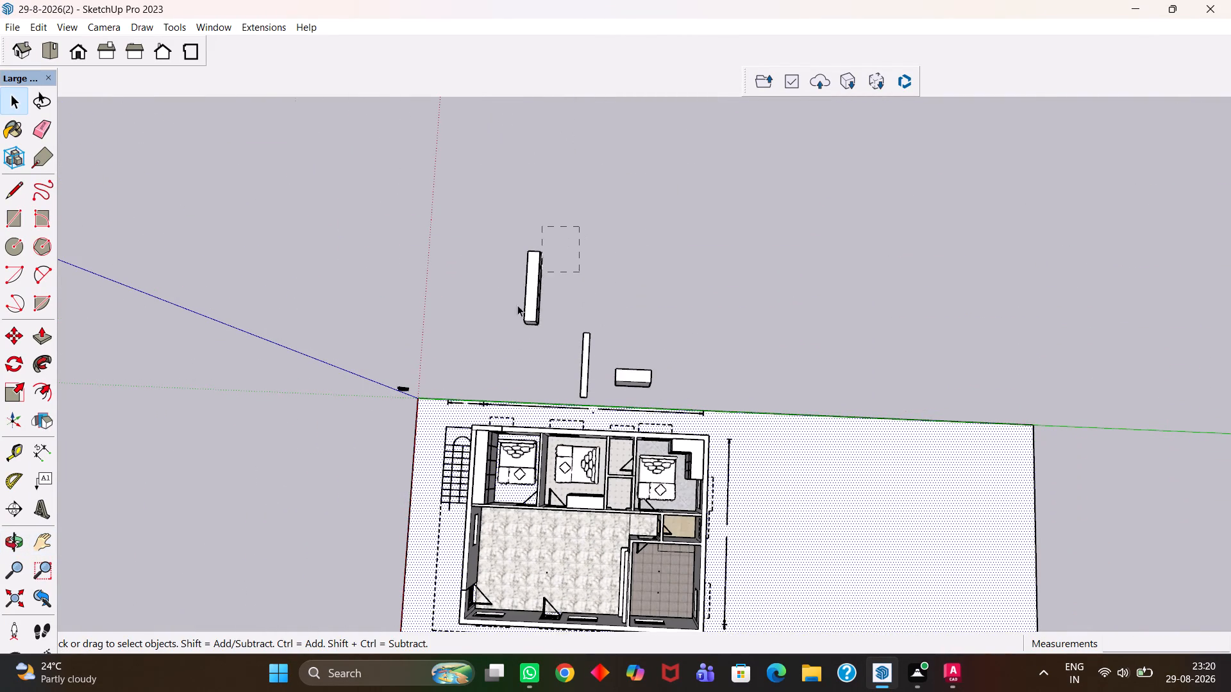
left_click_drag(517, 305, 488, 361)
key("Delete")
left_click_drag(640, 306, 564, 390)
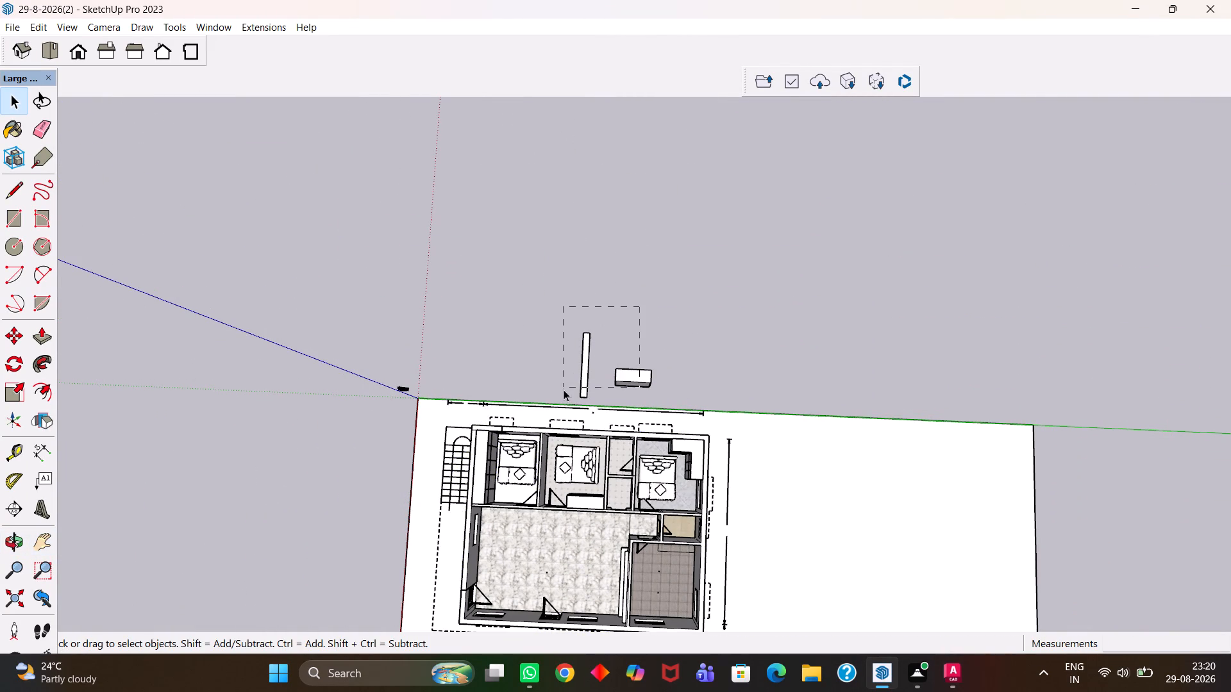
left_click_drag(564, 390, 568, 398)
scroll(568, 398, "up", 3)
key("Delete")
Examine the bedrooms, hall and corner room of the house layout from above.
scroll(673, 370, "up", 2)
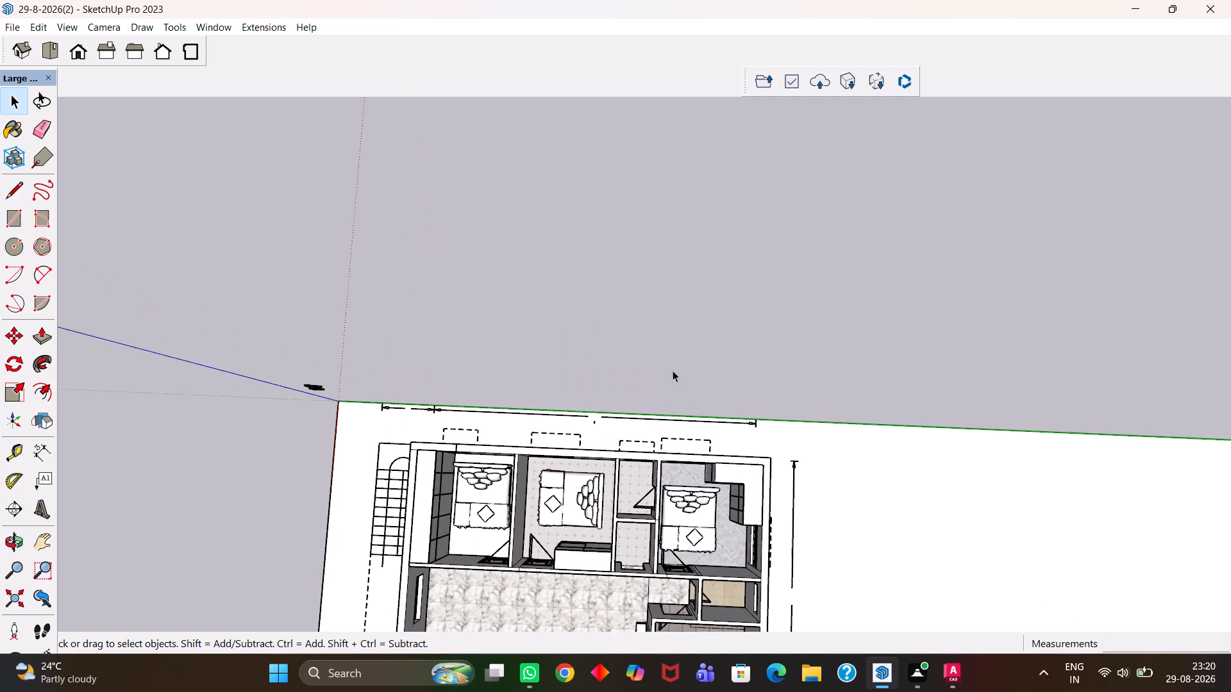
scroll(673, 370, "down", 7)
key("h")
scroll(647, 442, "up", 6)
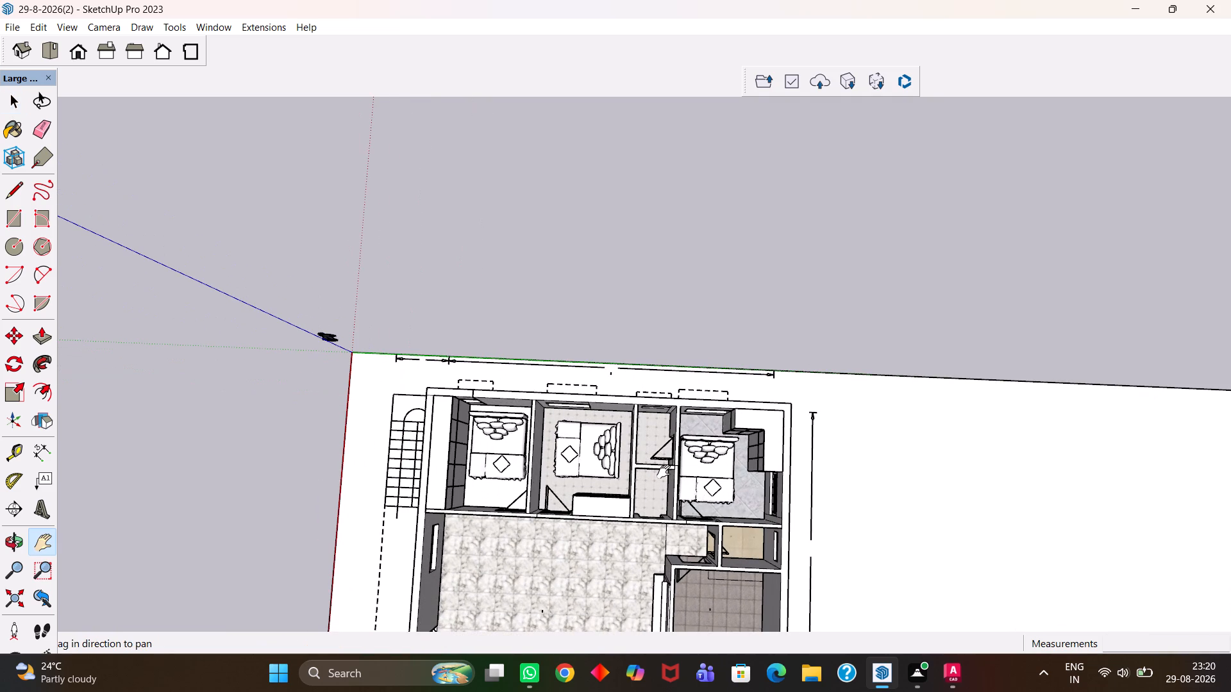
key("h")
scroll(655, 490, "up", 3)
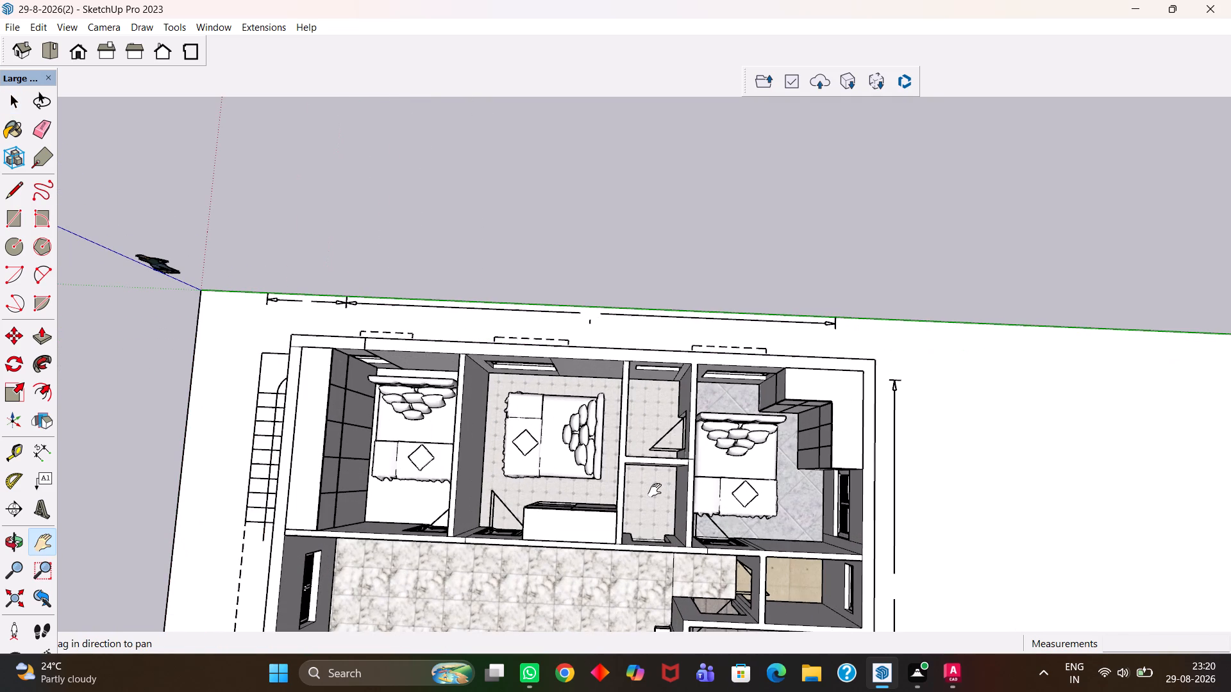
scroll(623, 622, "up", 8)
scroll(620, 532, "down", 8)
middle_click_drag(583, 495, 593, 506)
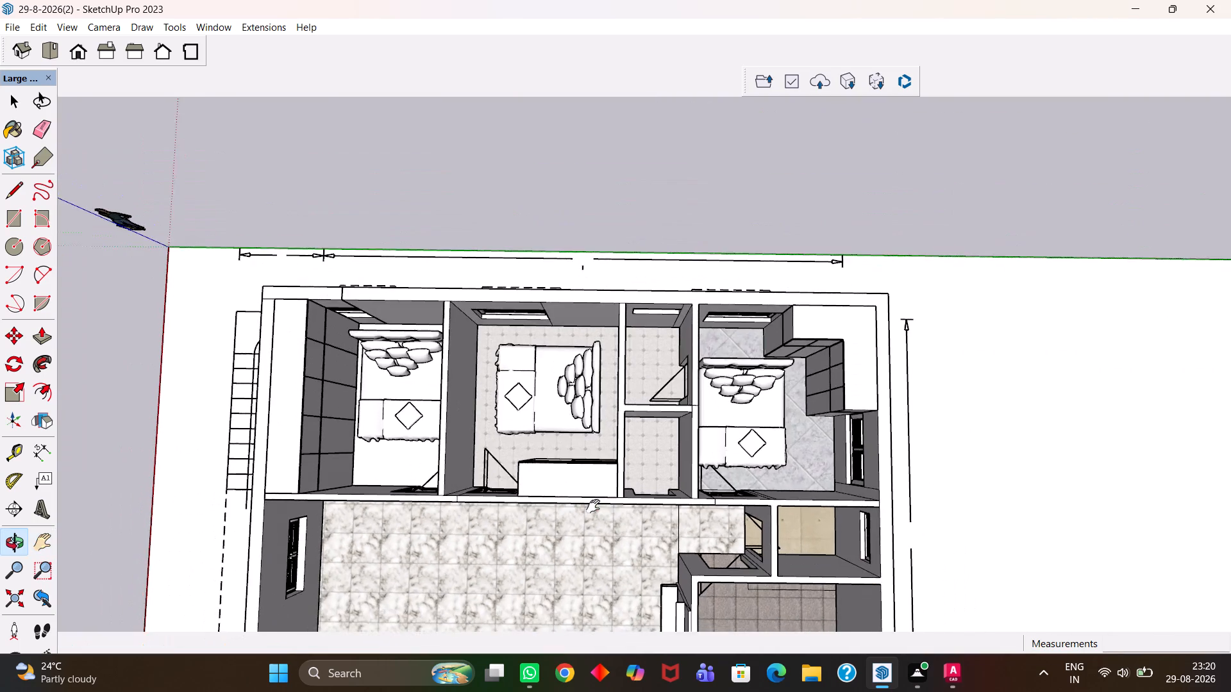
scroll(593, 506, "down", 2)
left_click_drag(596, 516, 555, 325)
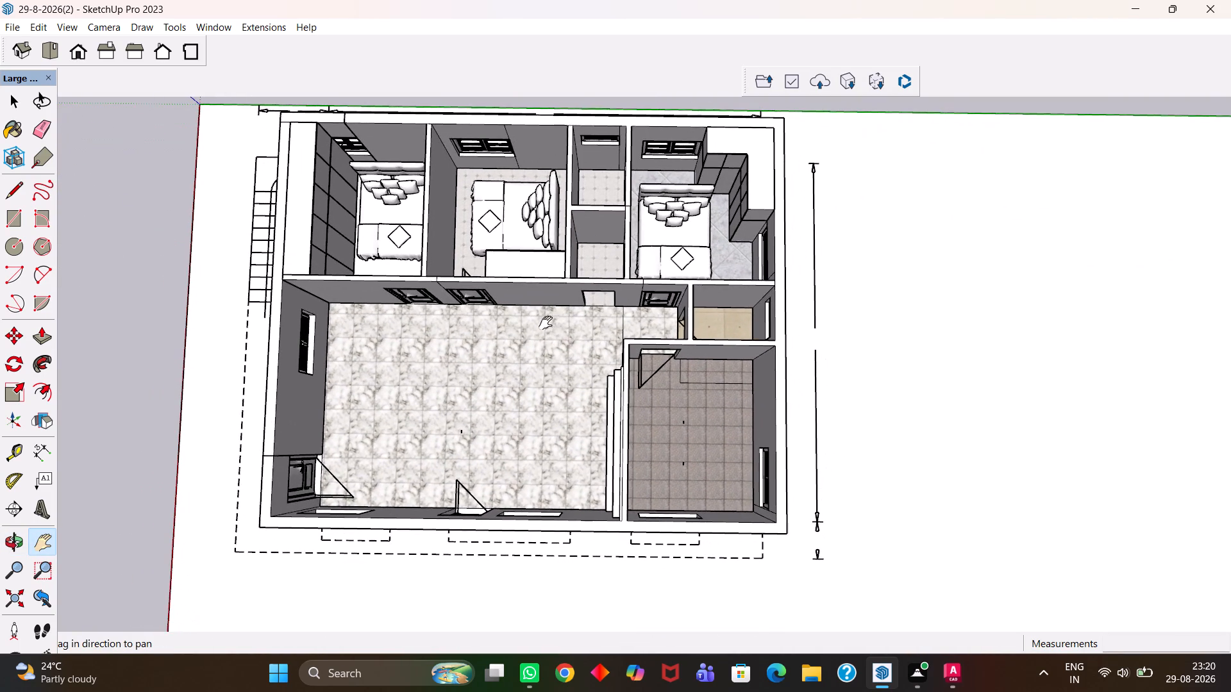
middle_click_drag(546, 323, 557, 344)
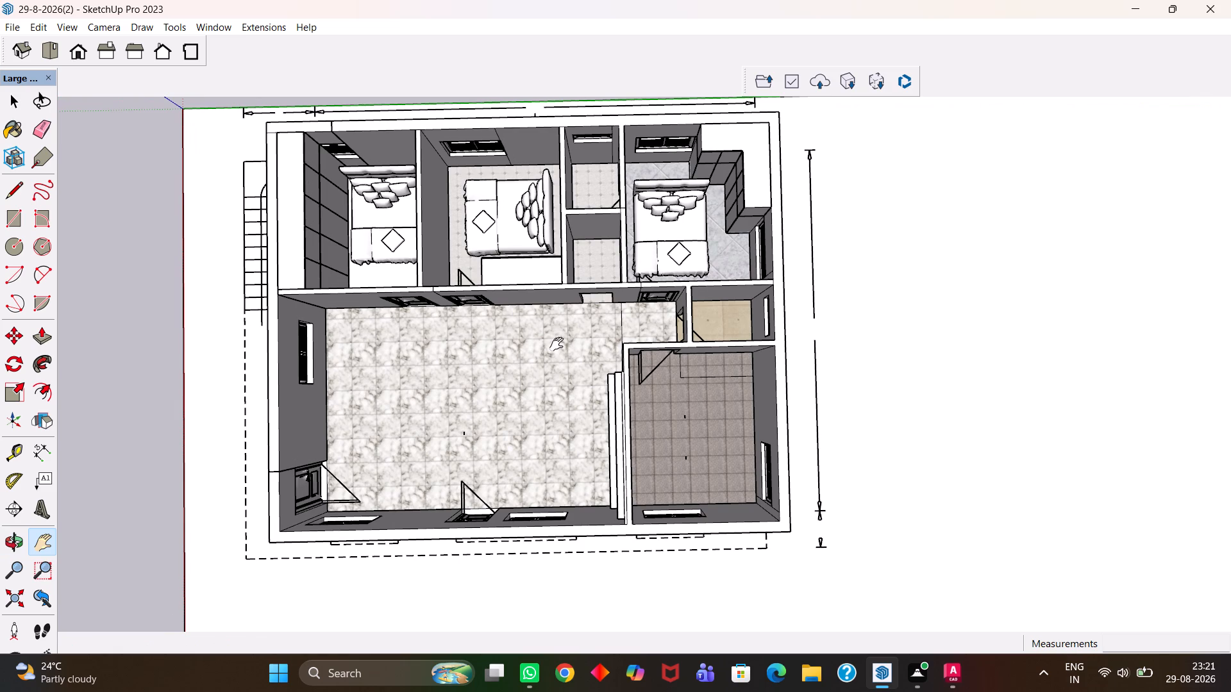
scroll(557, 344, "up", 2)
scroll(557, 344, "down", 2)
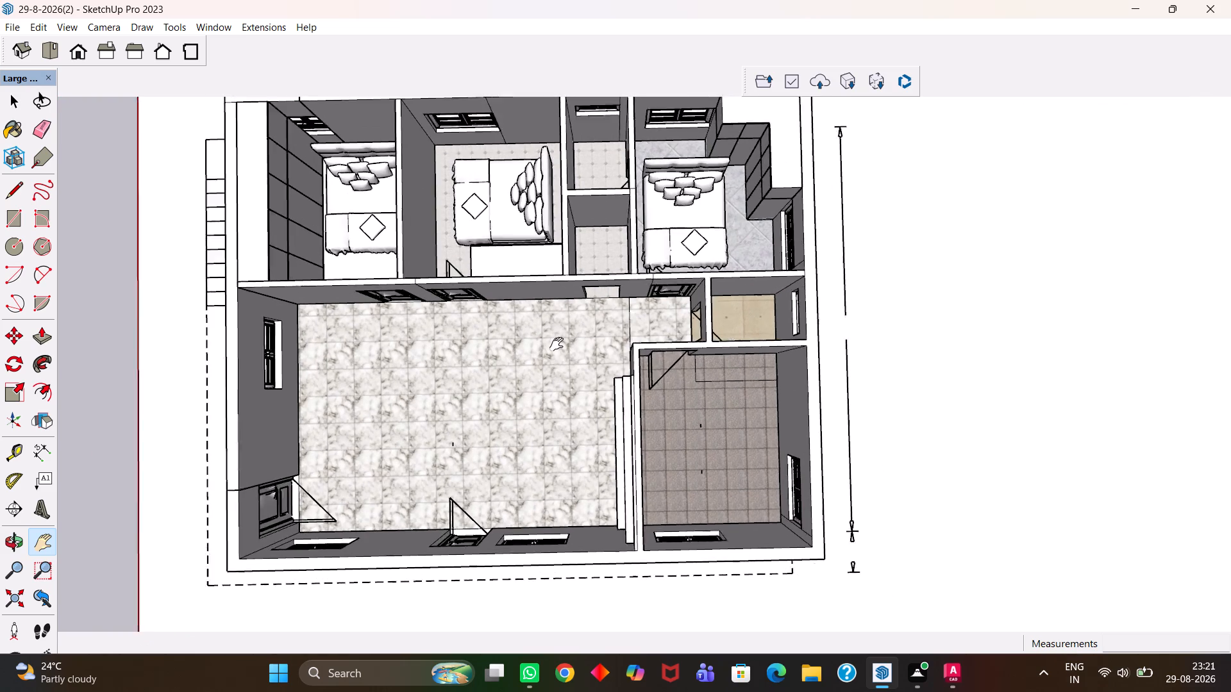
Frame the whole furnished house layout from above, with the bedrooms along the far side.
left_click_drag(557, 342, 567, 368)
middle_click(567, 368)
scroll(567, 368, "up", 1)
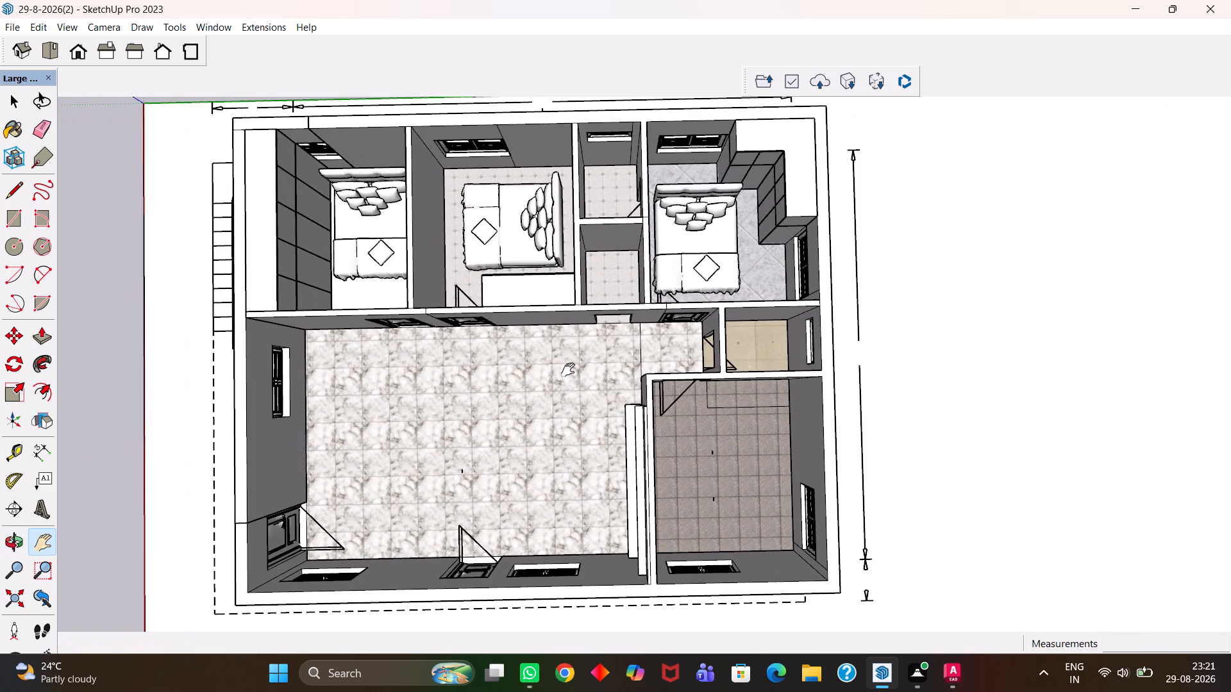
middle_click_drag(568, 372, 563, 384)
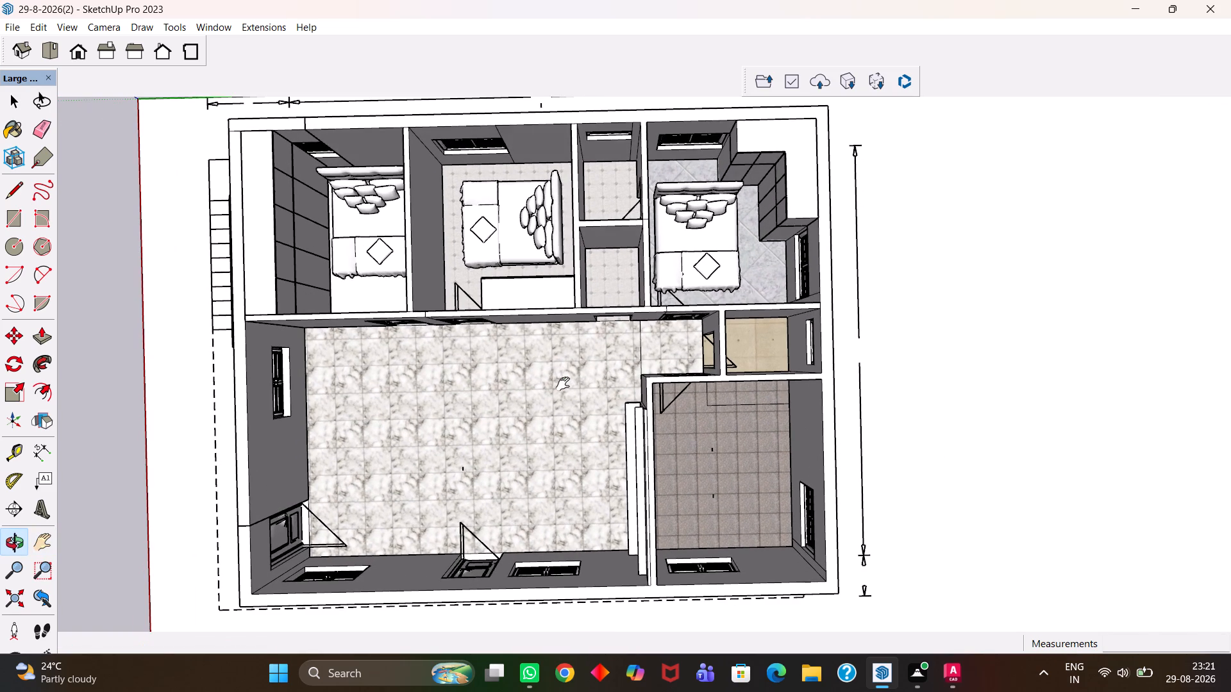
scroll(564, 384, "down", 1)
middle_click_drag(569, 408, 549, 391)
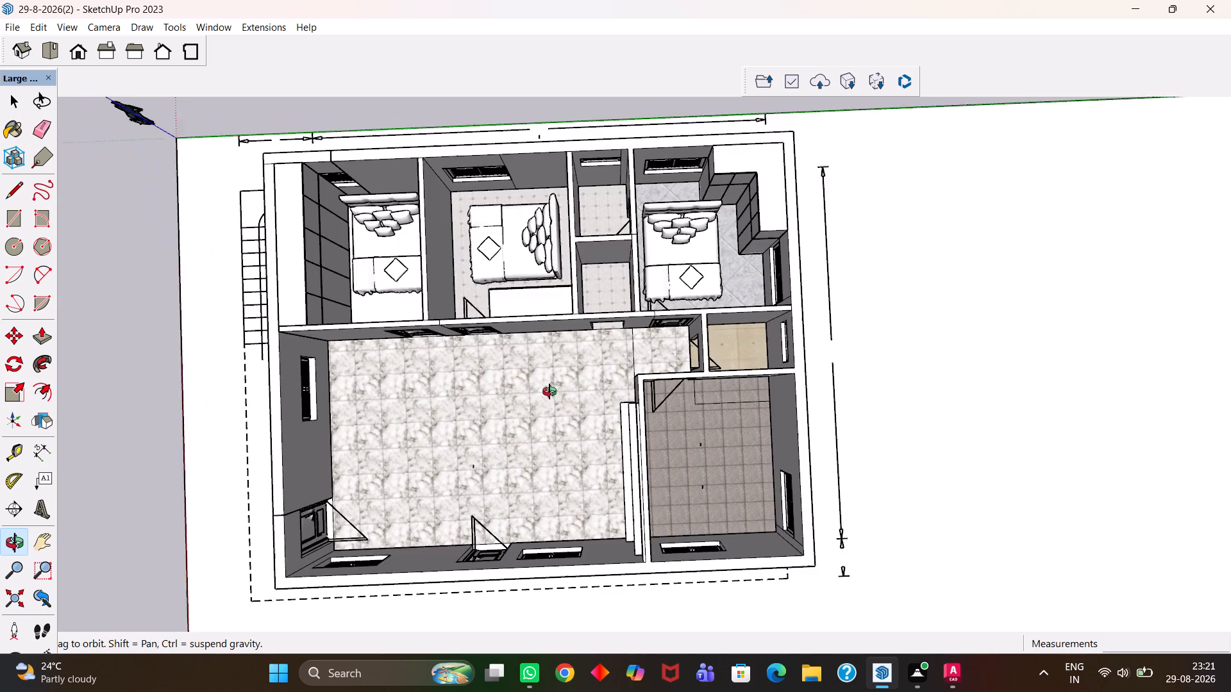
middle_click_drag(549, 391, 528, 372)
middle_click_drag(528, 373, 539, 382)
scroll(539, 382, "up", 1)
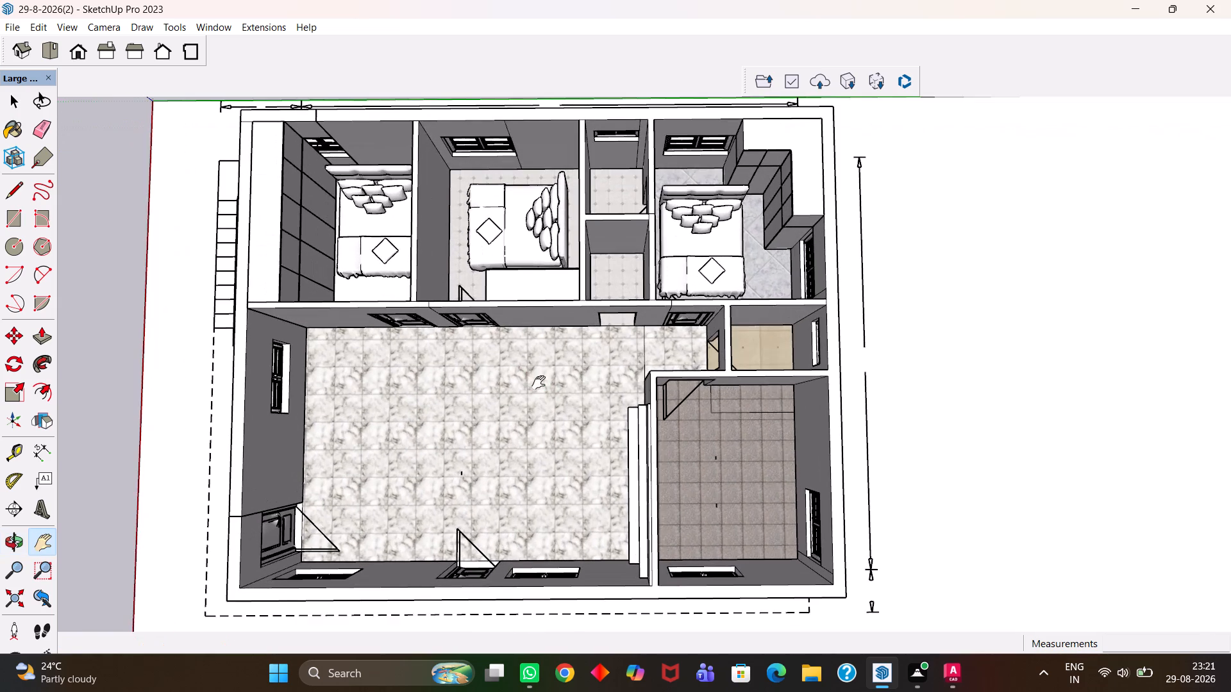
scroll(539, 383, "down", 1)
left_click_drag(557, 384, 413, 360)
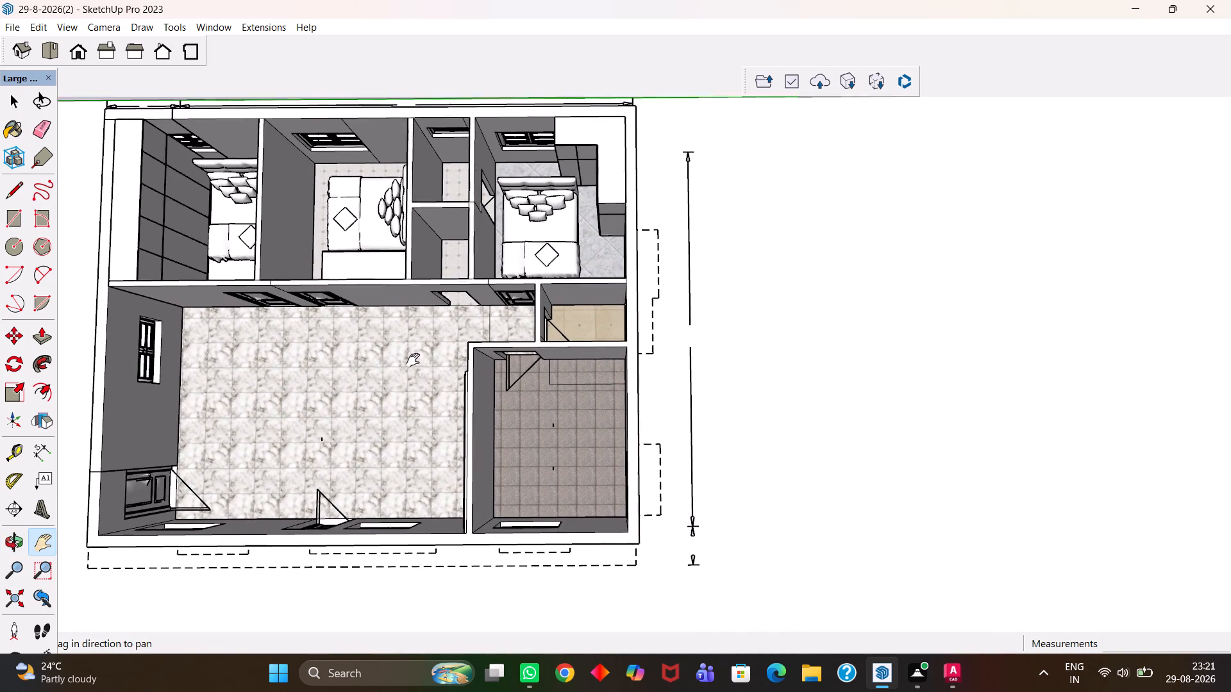
left_click_drag(413, 360, 423, 370)
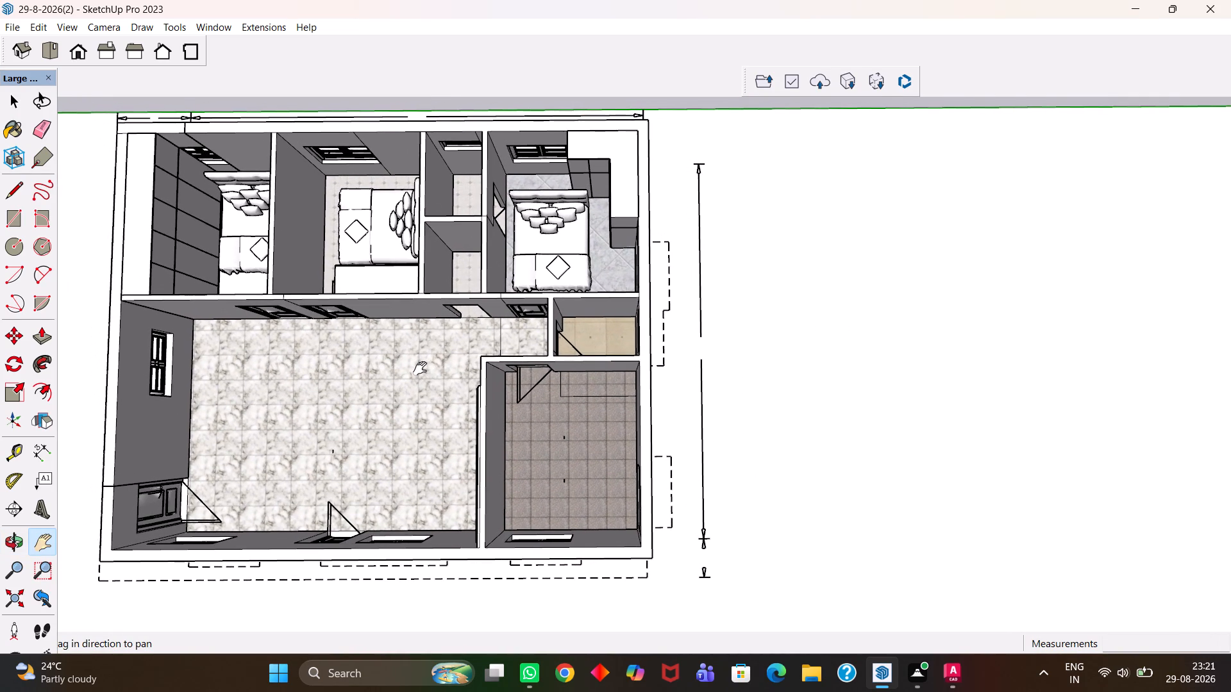
scroll(420, 368, "up", 1)
left_click_drag(414, 368, 429, 383)
left_click_drag(419, 371, 432, 378)
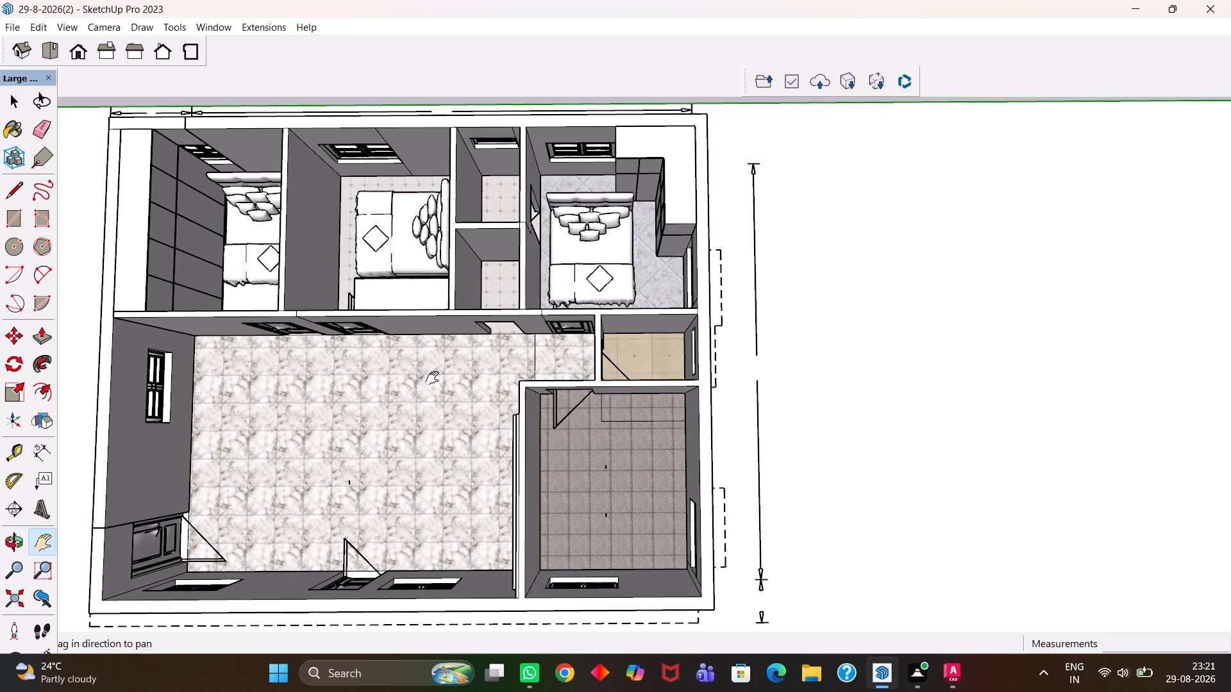
scroll(432, 378, "down", 1)
left_click_drag(432, 378, 425, 349)
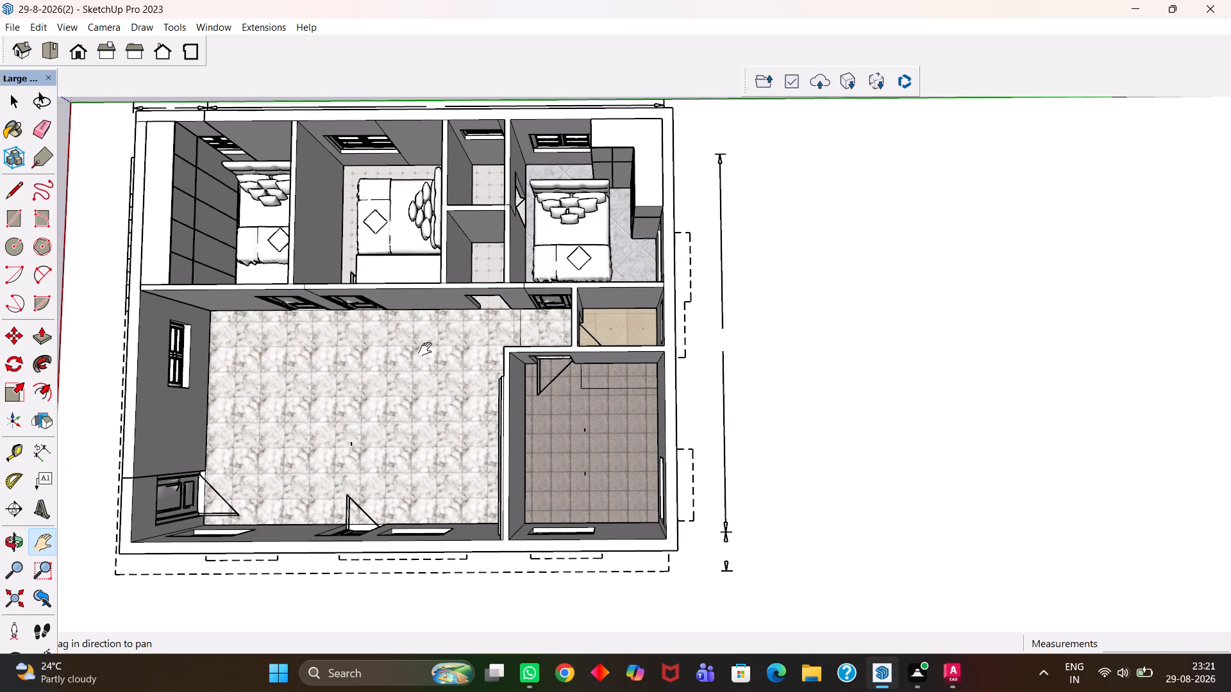
middle_click(449, 346)
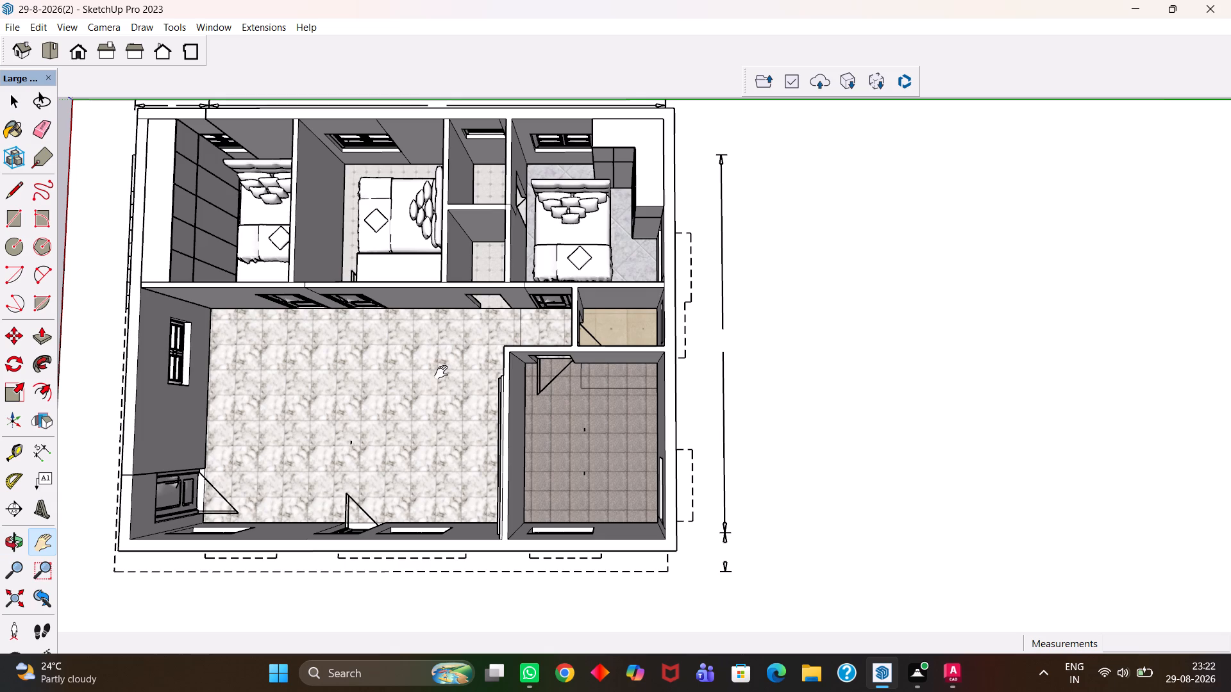
scroll(448, 381, "up", 2)
scroll(448, 382, "down", 2)
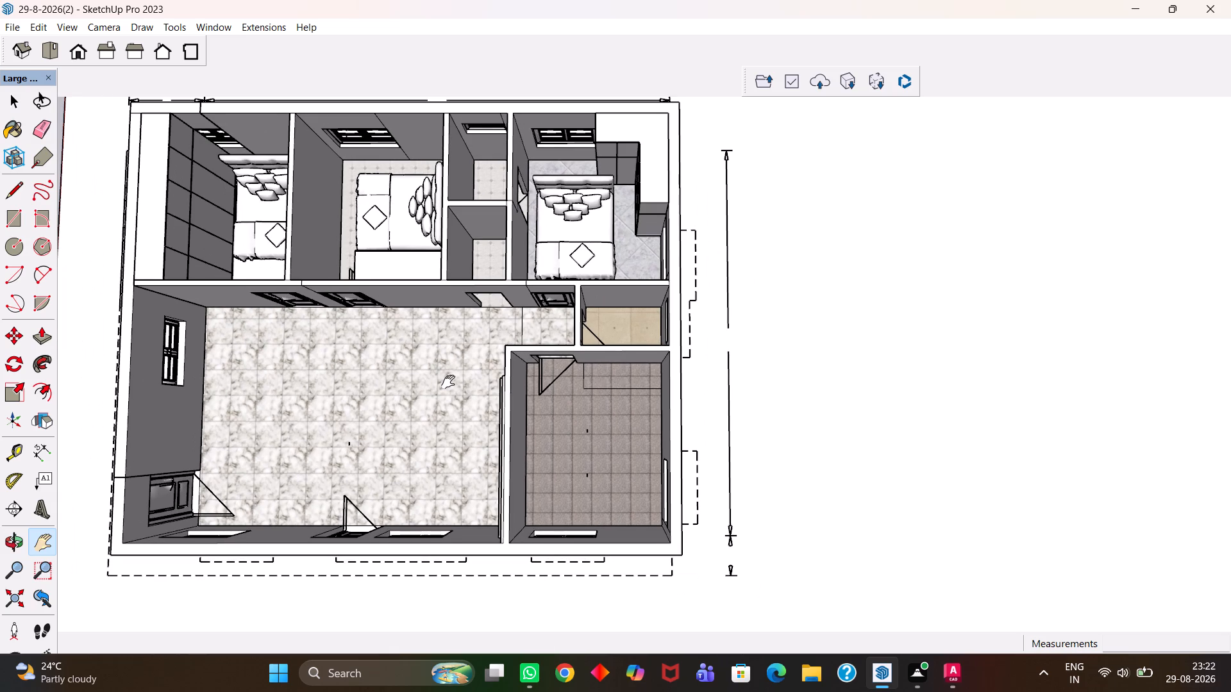
left_click_drag(448, 382, 431, 388)
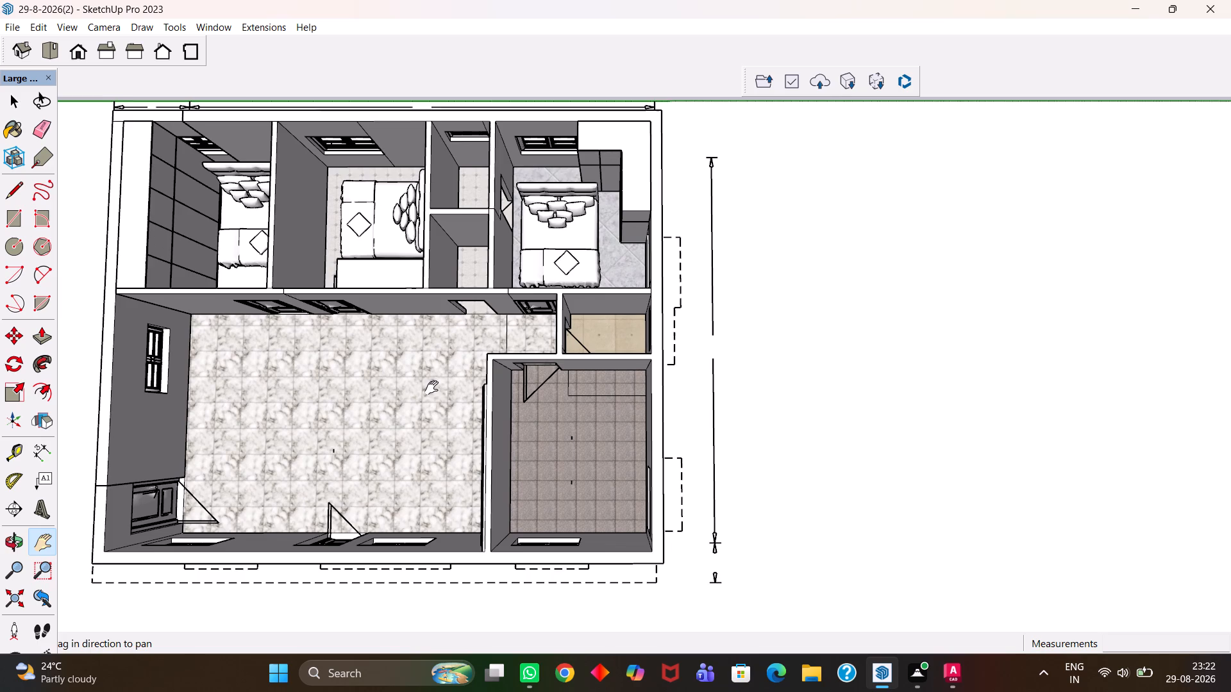
left_click_drag(431, 388, 431, 387)
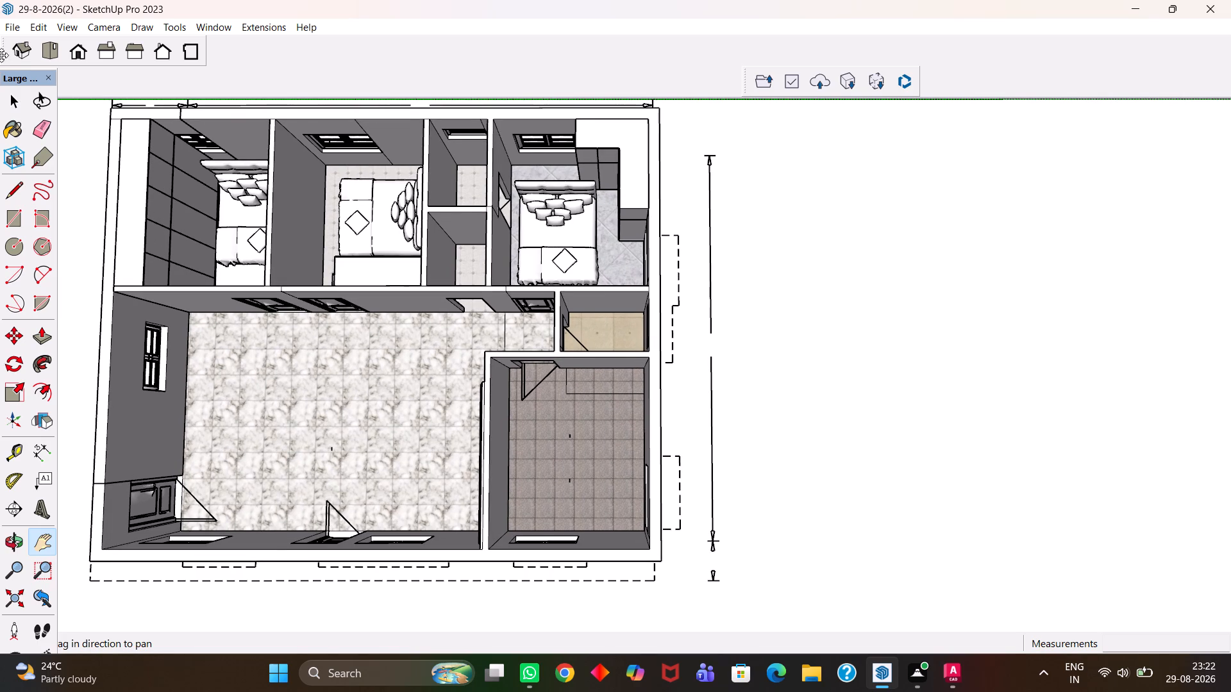
Print the framed view with Microsoft Print to PDF, saving it as 29-8(2) in the ruki folder.
left_click(12, 26)
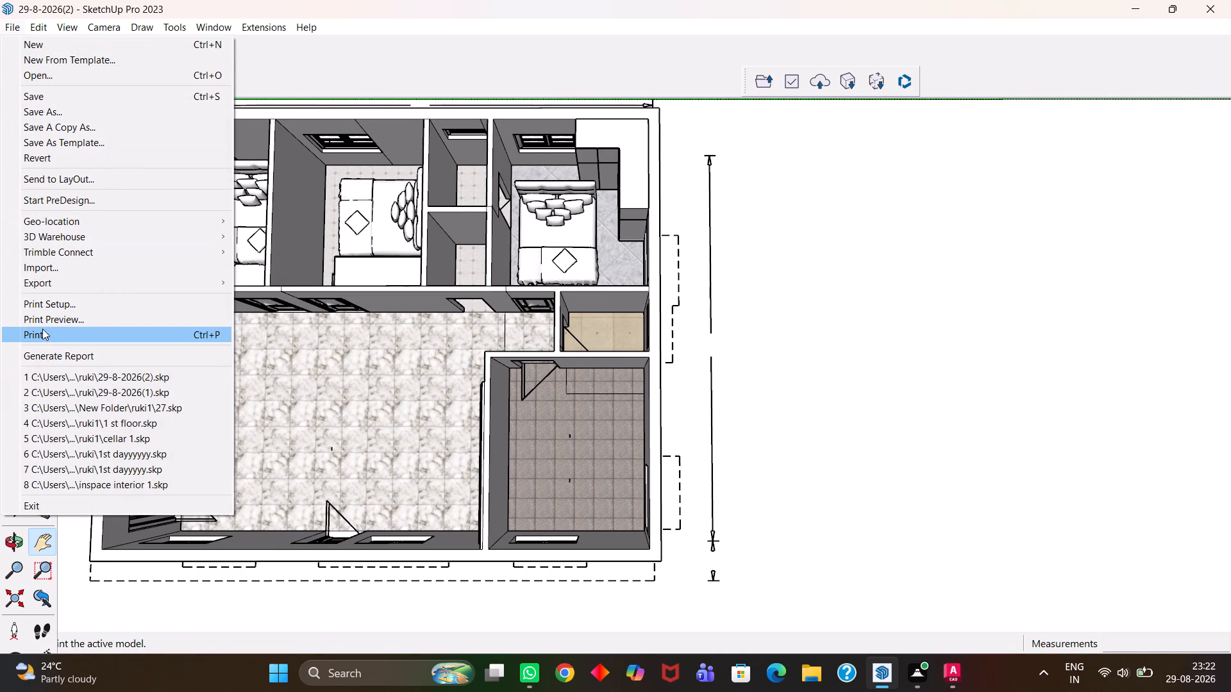
left_click(42, 334)
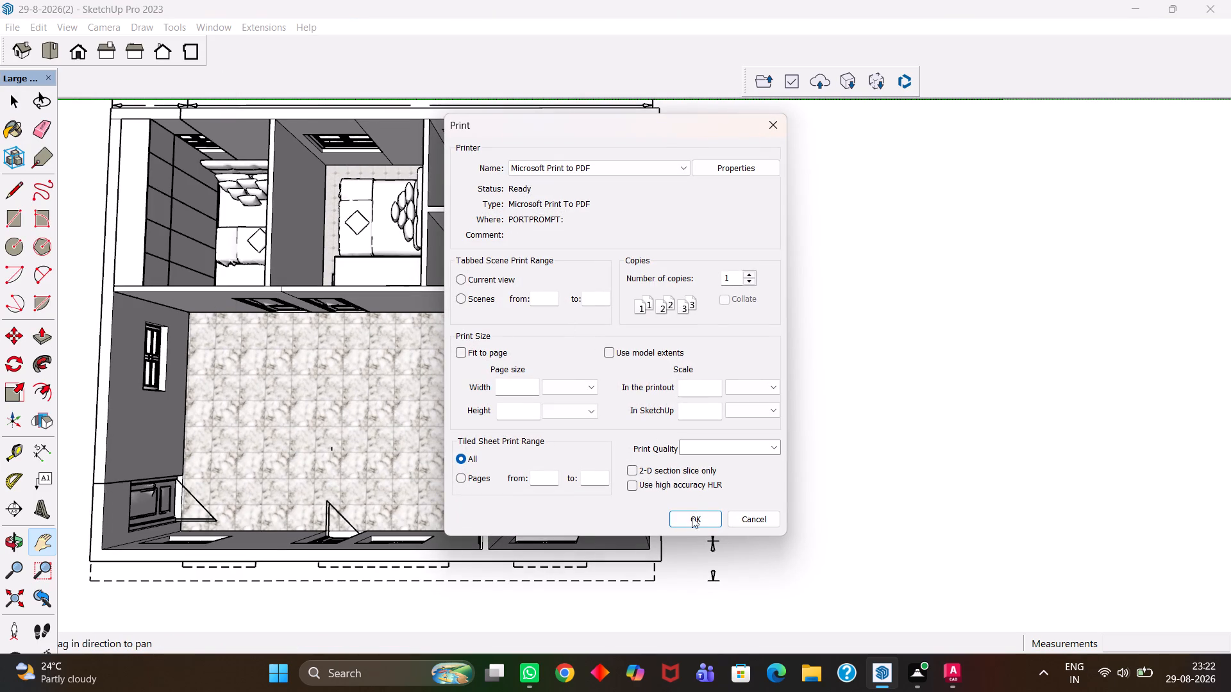
left_click(692, 523)
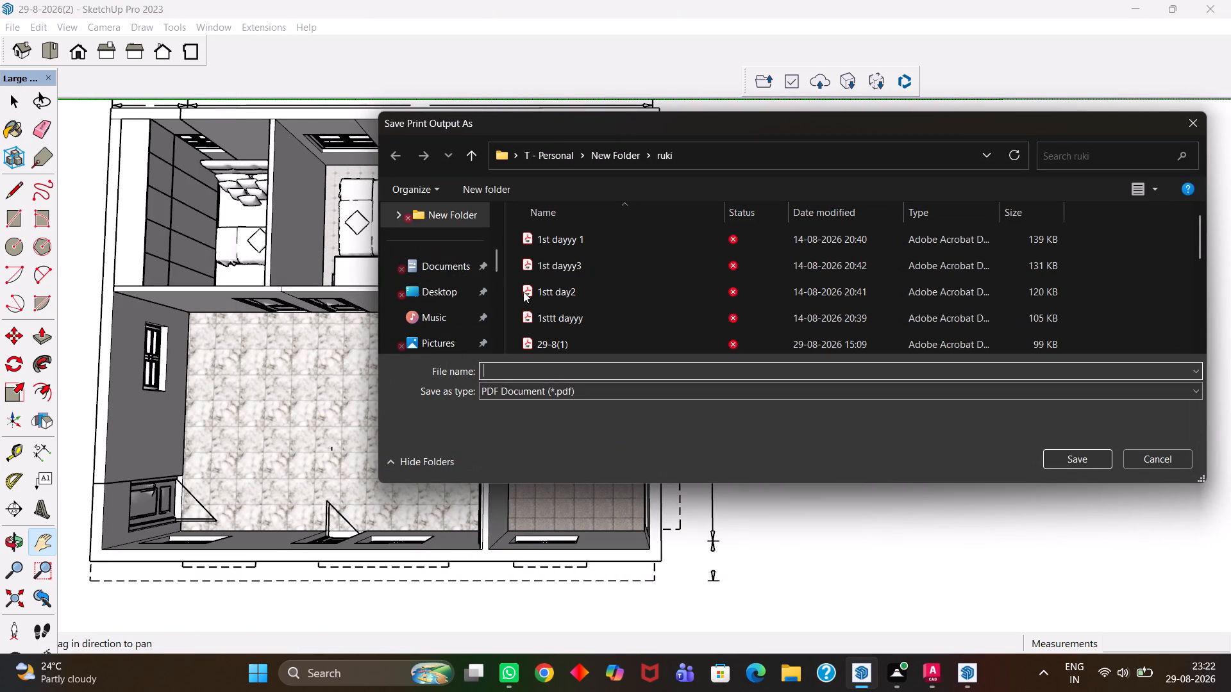
scroll(548, 273, "down", 3)
scroll(555, 289, "up", 3)
scroll(555, 289, "down", 5)
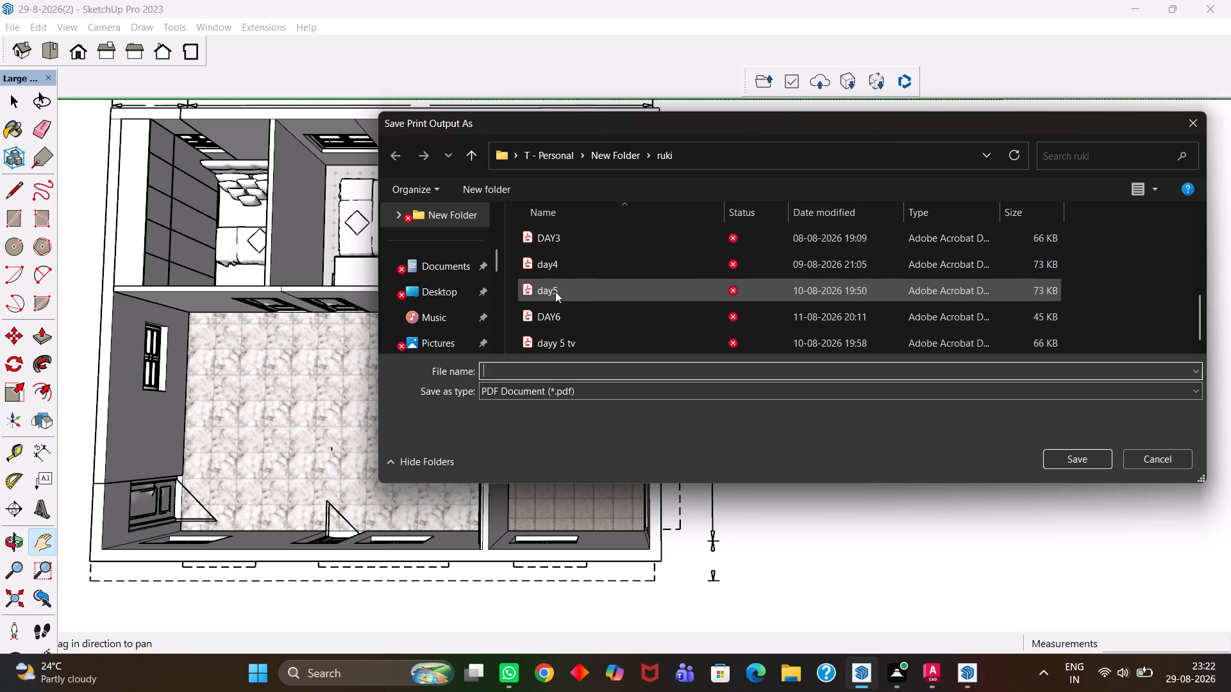
scroll(555, 292, "down", 3)
scroll(557, 309, "up", 4)
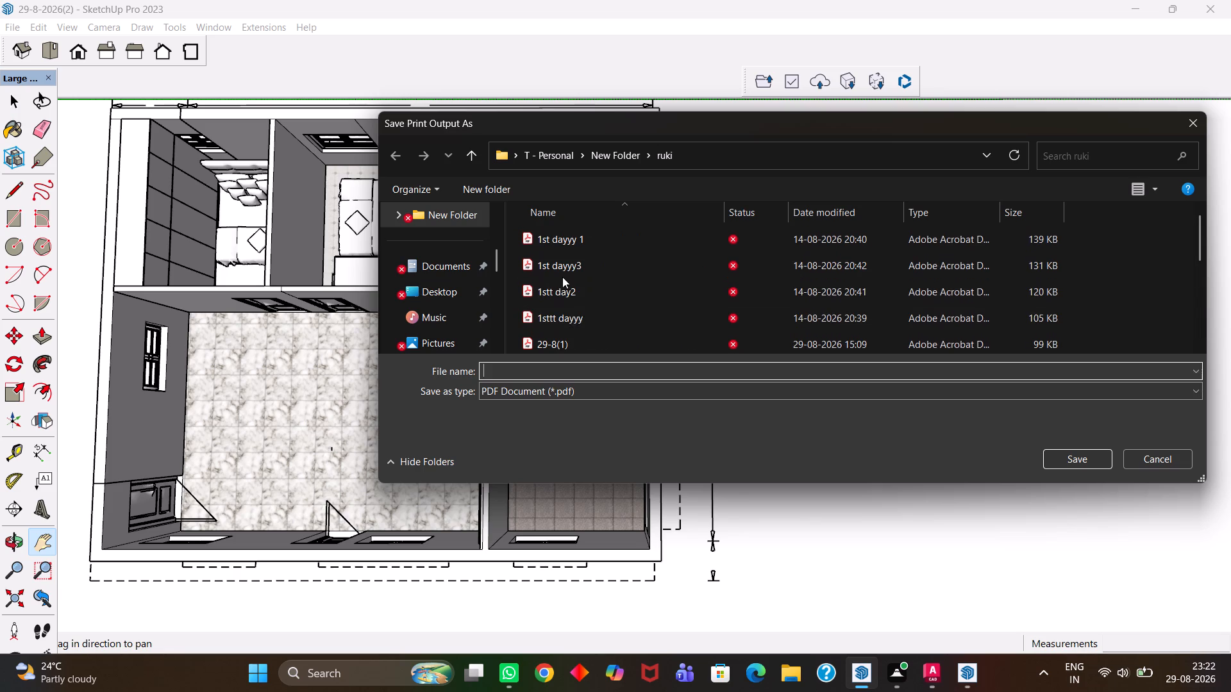
scroll(562, 277, "down", 2)
scroll(574, 284, "up", 1)
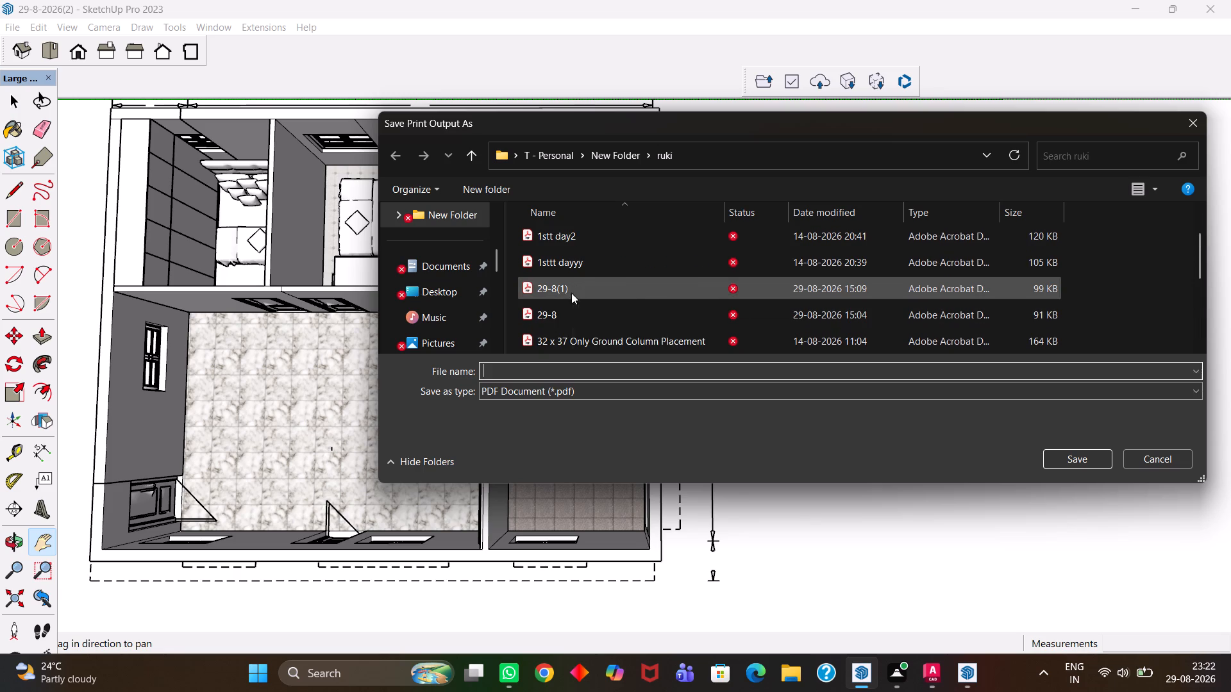
scroll(571, 295, "down", 1)
left_click(499, 373)
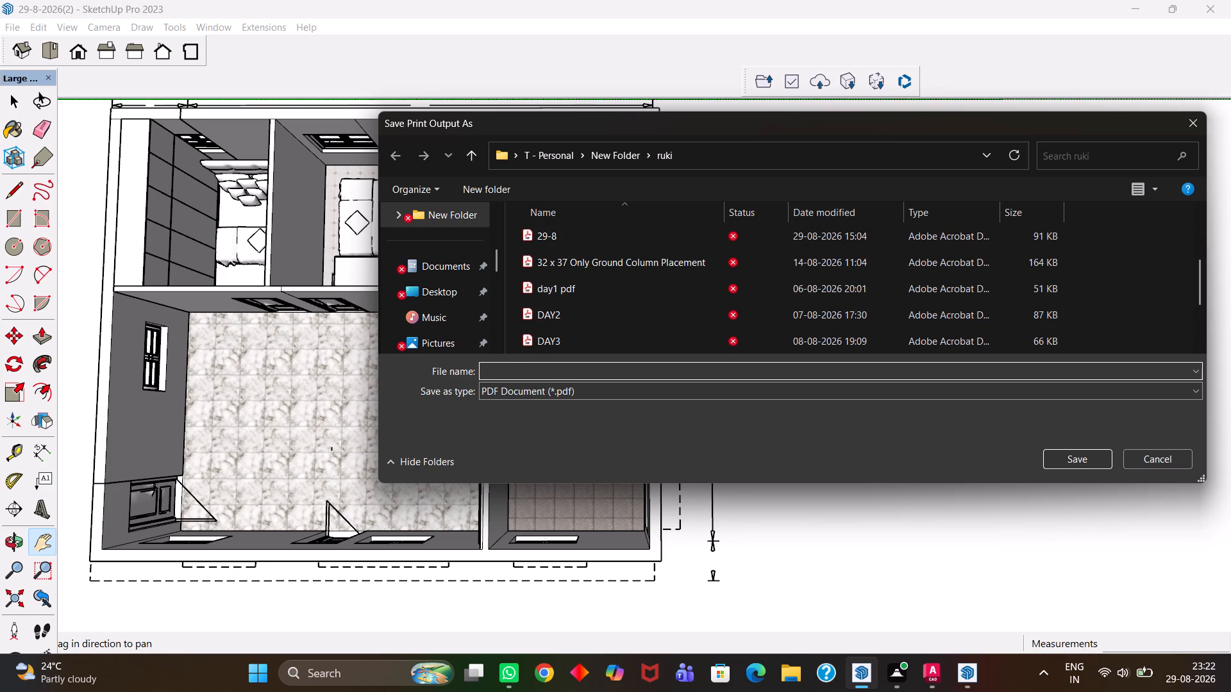
type("29")
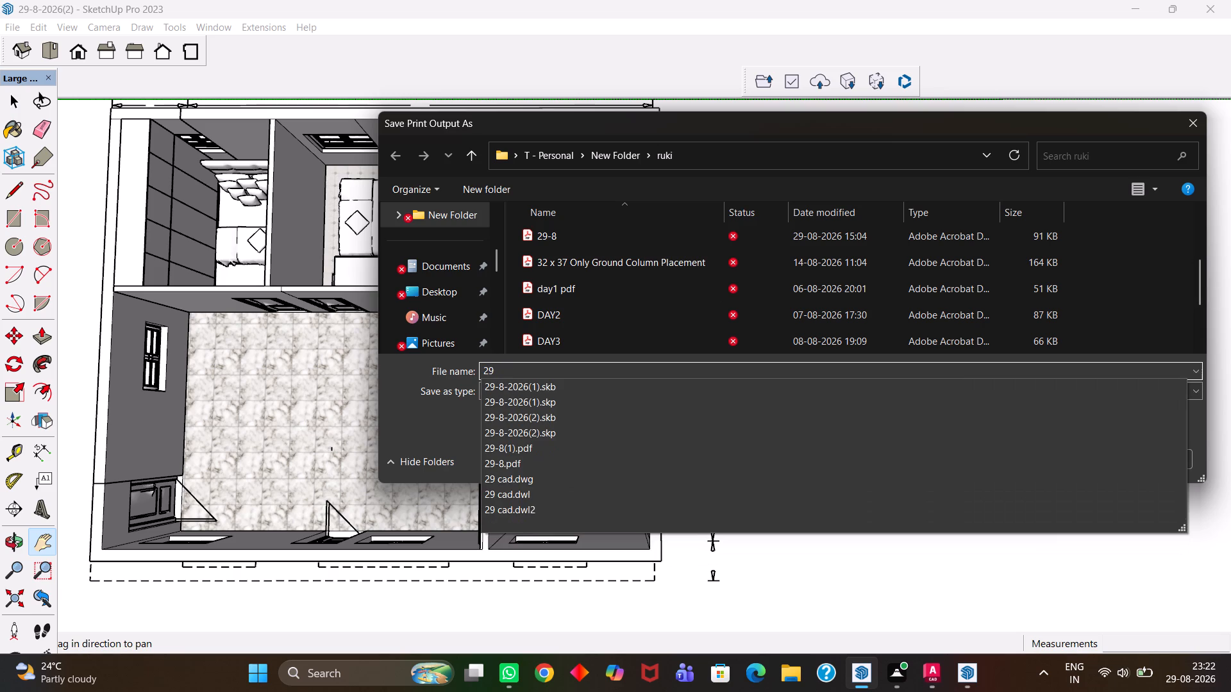
key("minus")
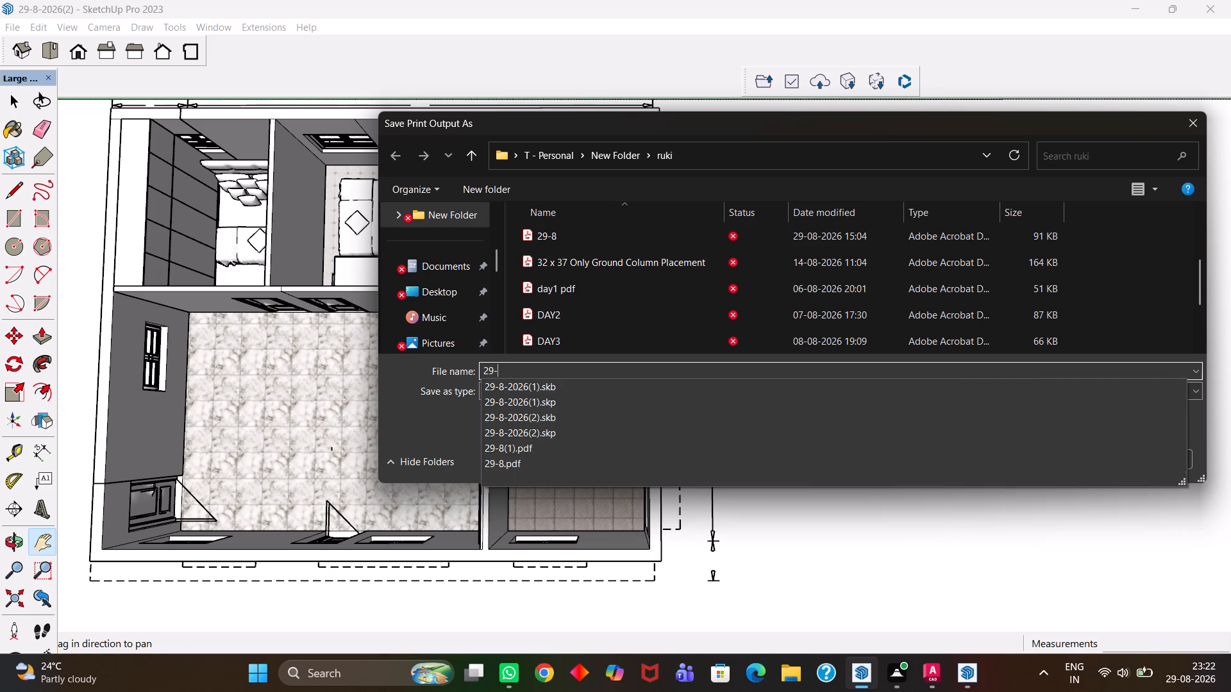
key("8")
key("shift+parenleft")
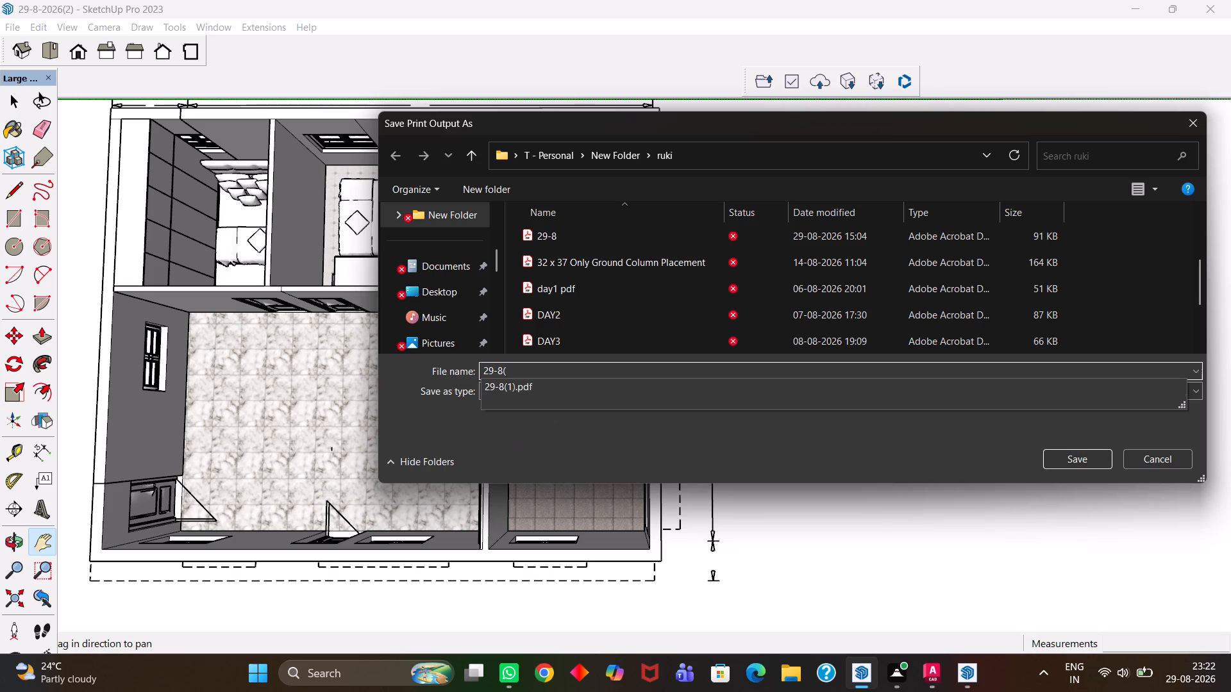
key("2")
key("shift+parenright")
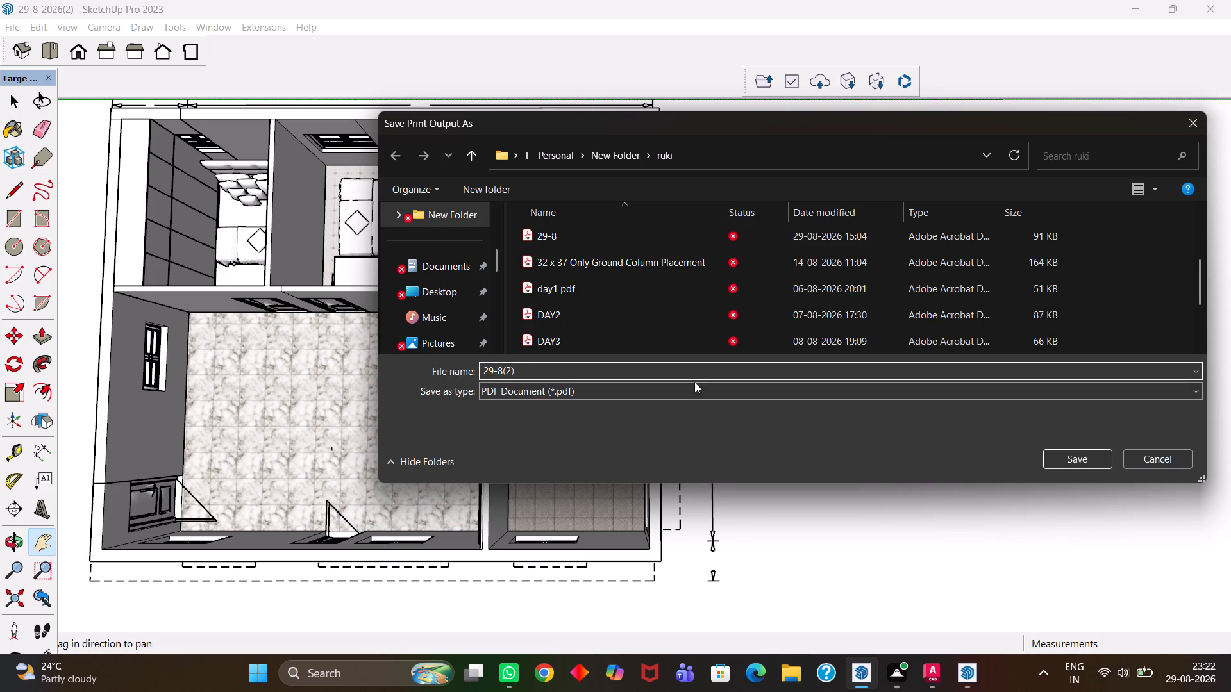
left_click(1065, 461)
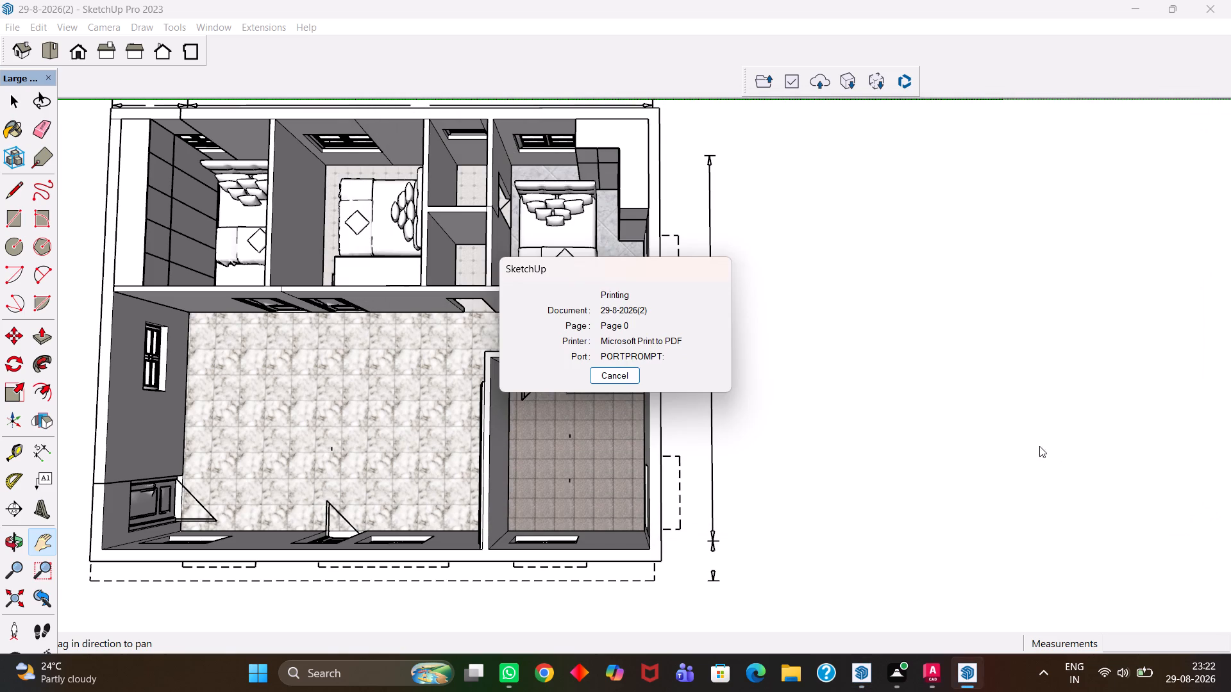
Examine the house from its end wall, looking along the marble-floored hall and the row of bedrooms.
left_click_drag(496, 354, 620, 368)
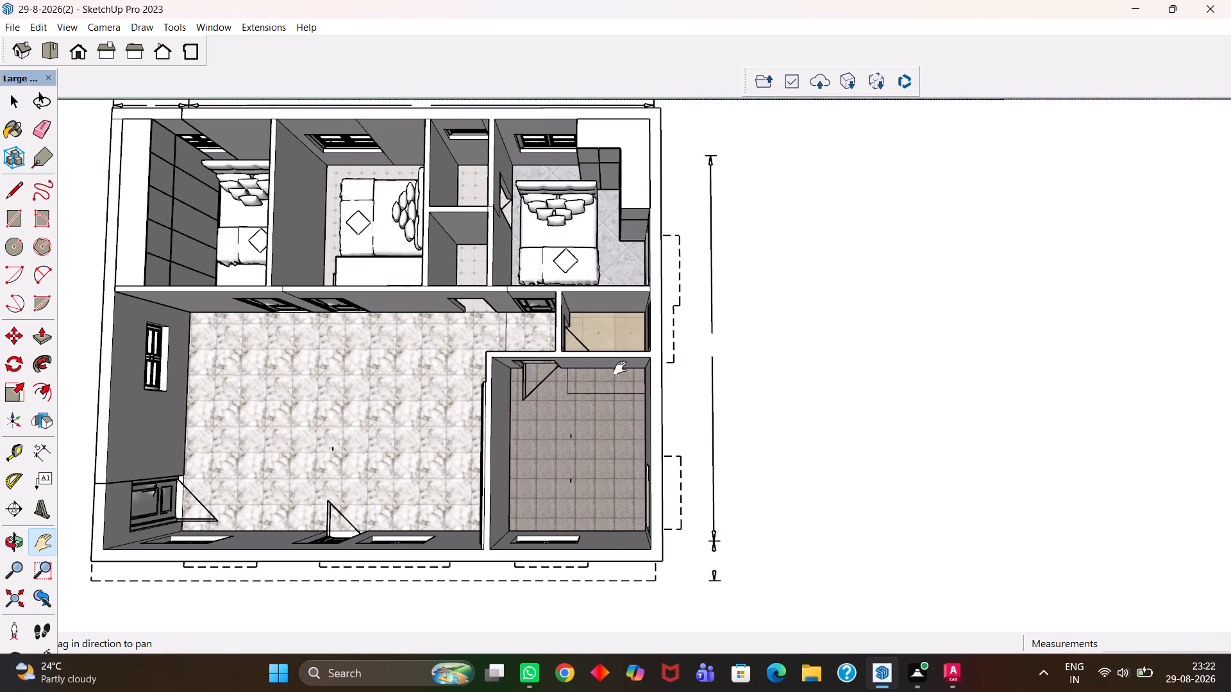
left_click_drag(620, 368, 737, 375)
middle_click_drag(658, 418, 853, 247)
middle_click_drag(412, 308, 748, 288)
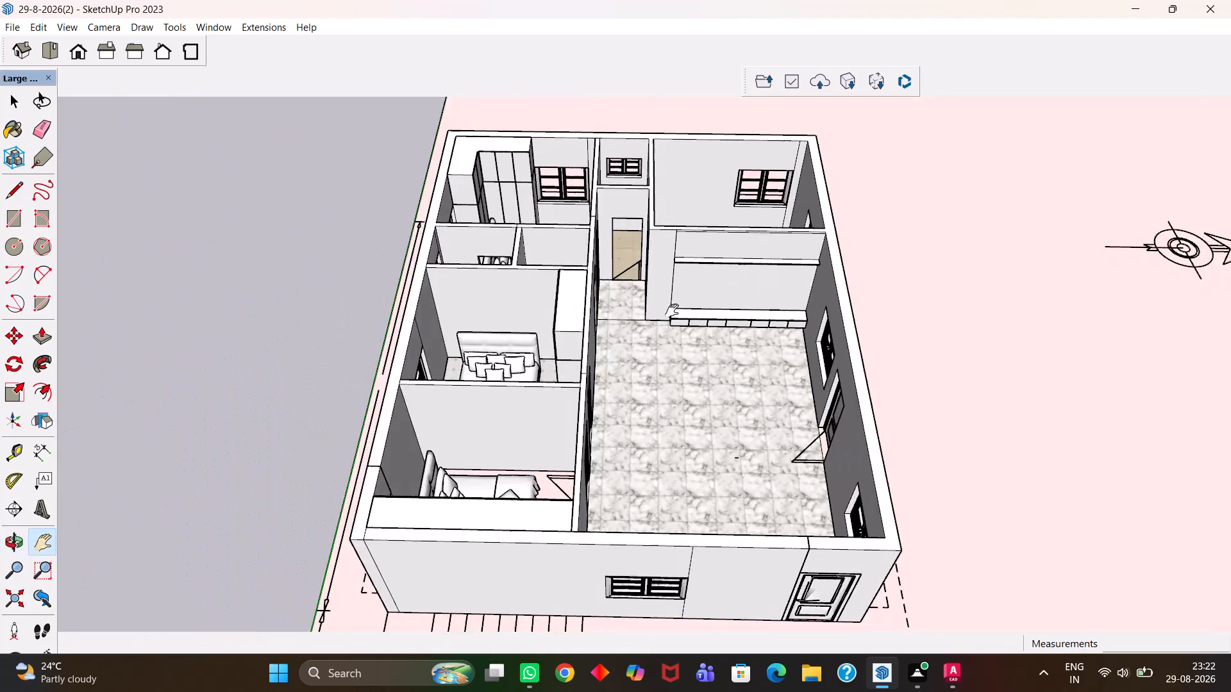
middle_click_drag(578, 329, 699, 368)
scroll(578, 329, "up", 1)
scroll(714, 406, "down", 4)
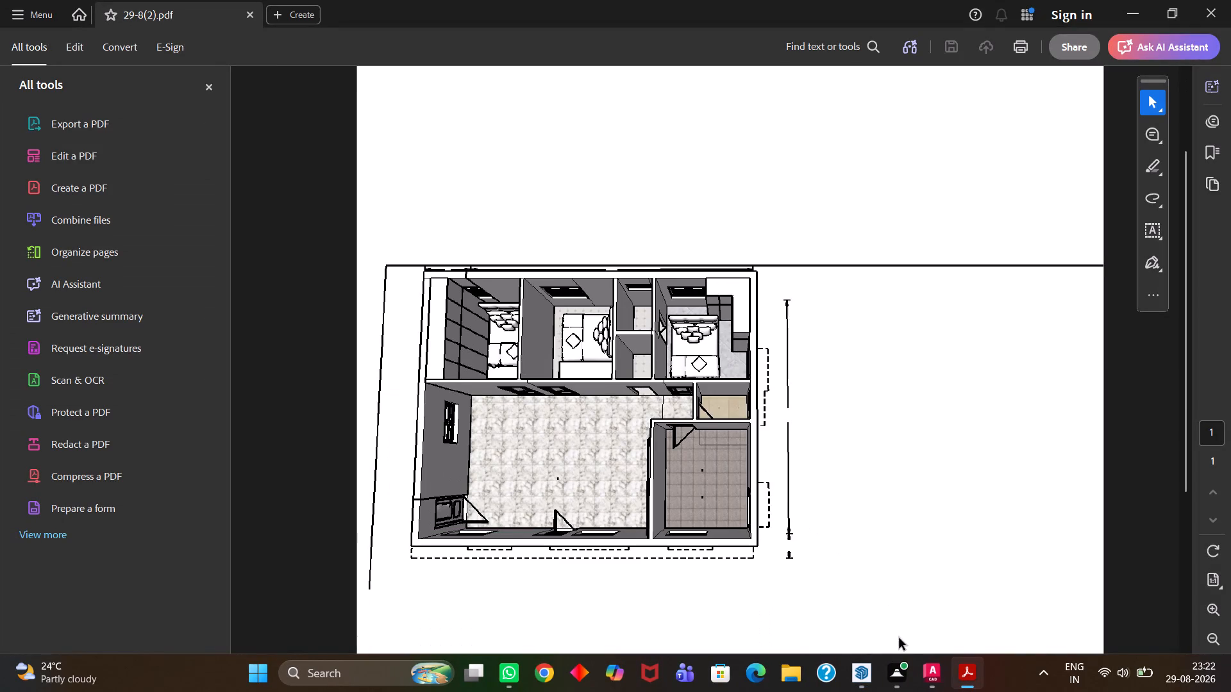
Switch from the opened PDF back to SketchUp and examine the furnished rooms from the bedroom side.
left_click(814, 603)
scroll(462, 386, "down", 4)
scroll(500, 374, "up", 1)
middle_click_drag(500, 374, 540, 449)
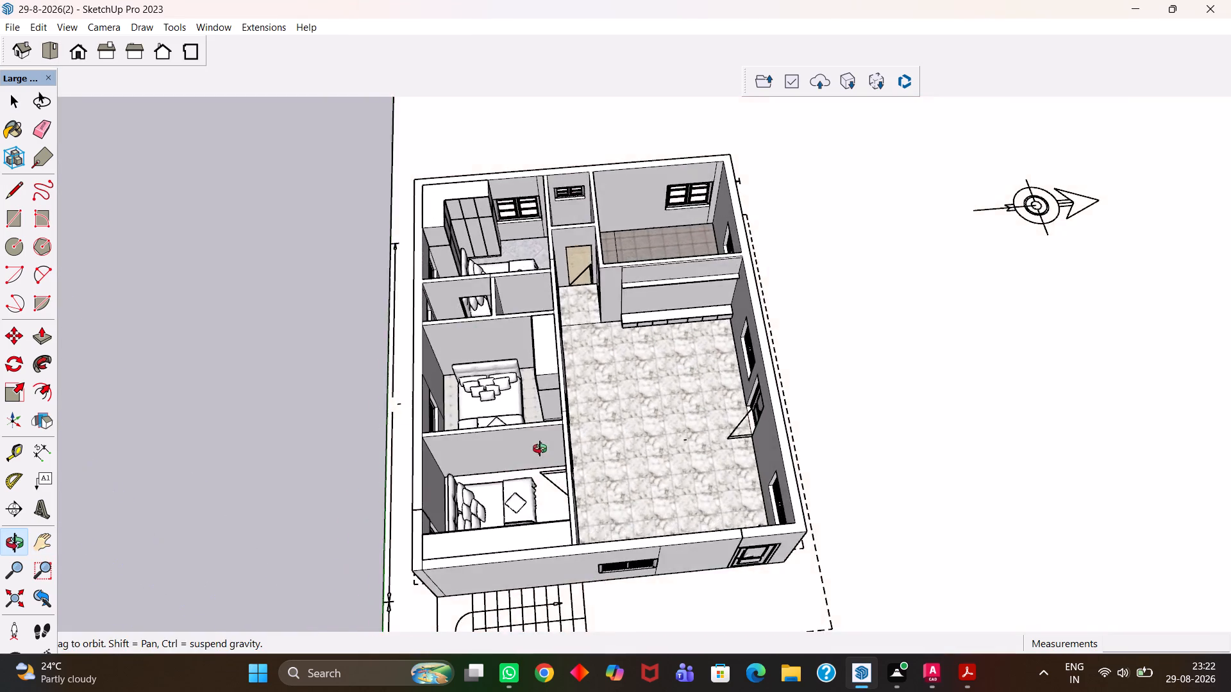
middle_click_drag(540, 449, 639, 462)
scroll(540, 449, "up", 3)
middle_click_drag(402, 392, 768, 307)
scroll(430, 405, "up", 1)
middle_click_drag(467, 406, 512, 491)
scroll(510, 490, "up", 1)
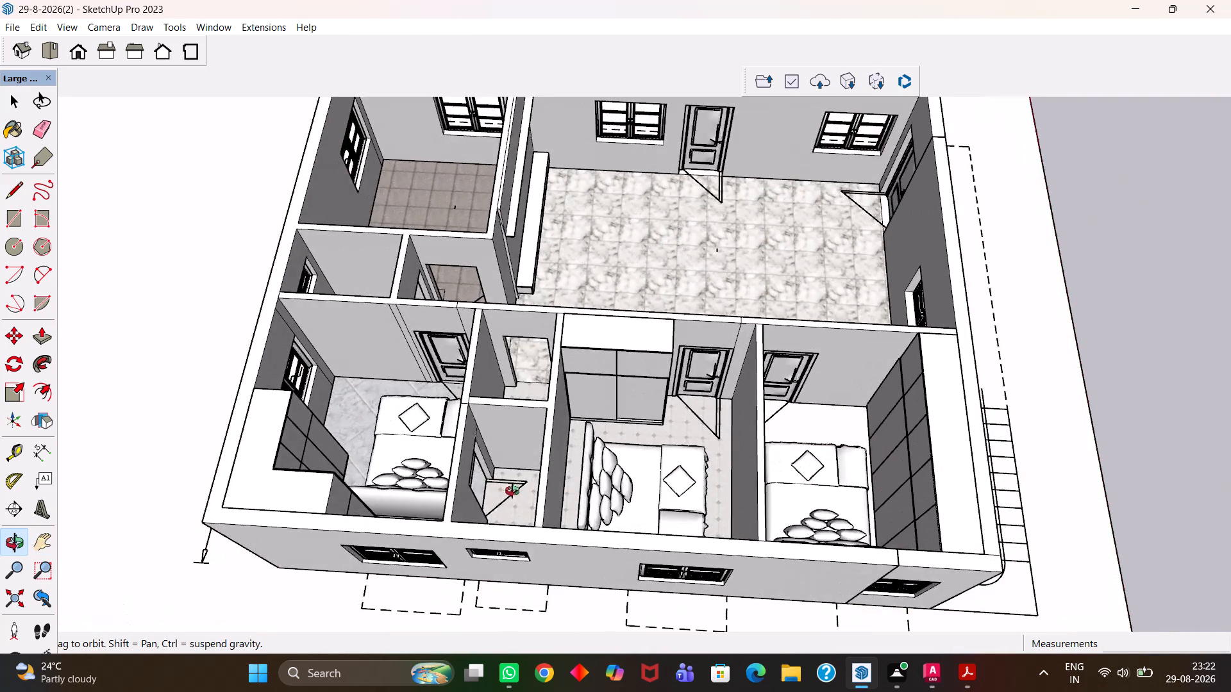
middle_click_drag(512, 491, 538, 498)
left_click_drag(603, 419, 557, 465)
scroll(558, 462, "down", 2)
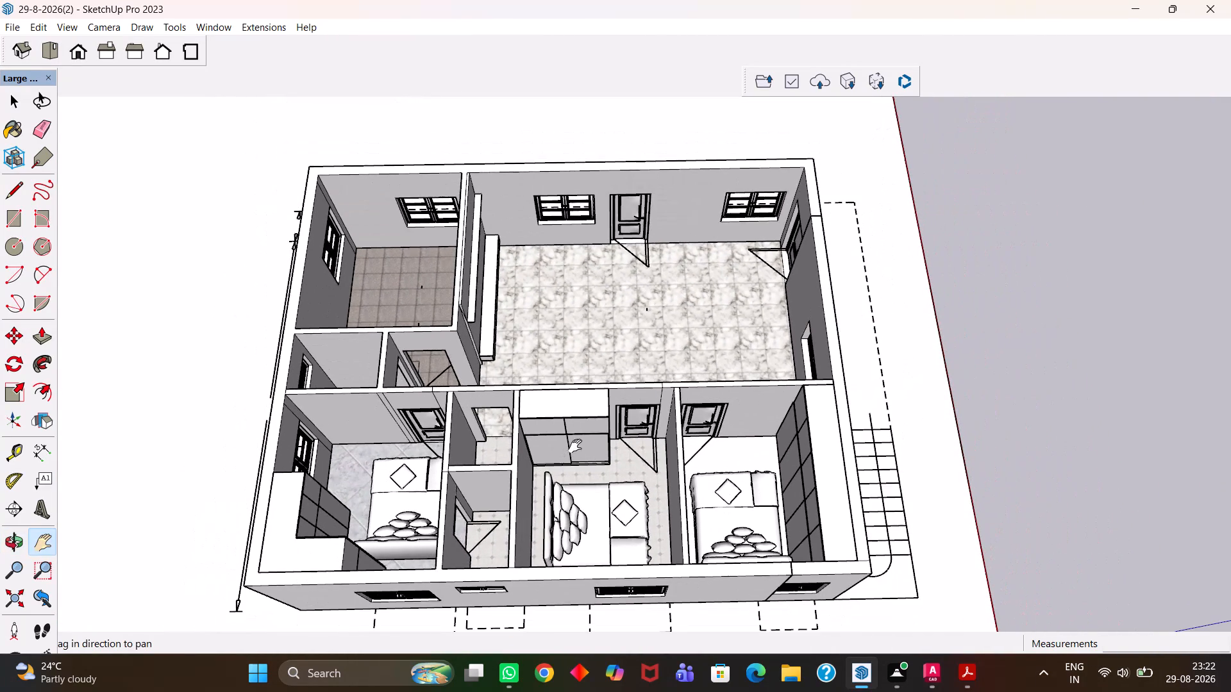
middle_click_drag(602, 439, 594, 457)
scroll(594, 457, "up", 1)
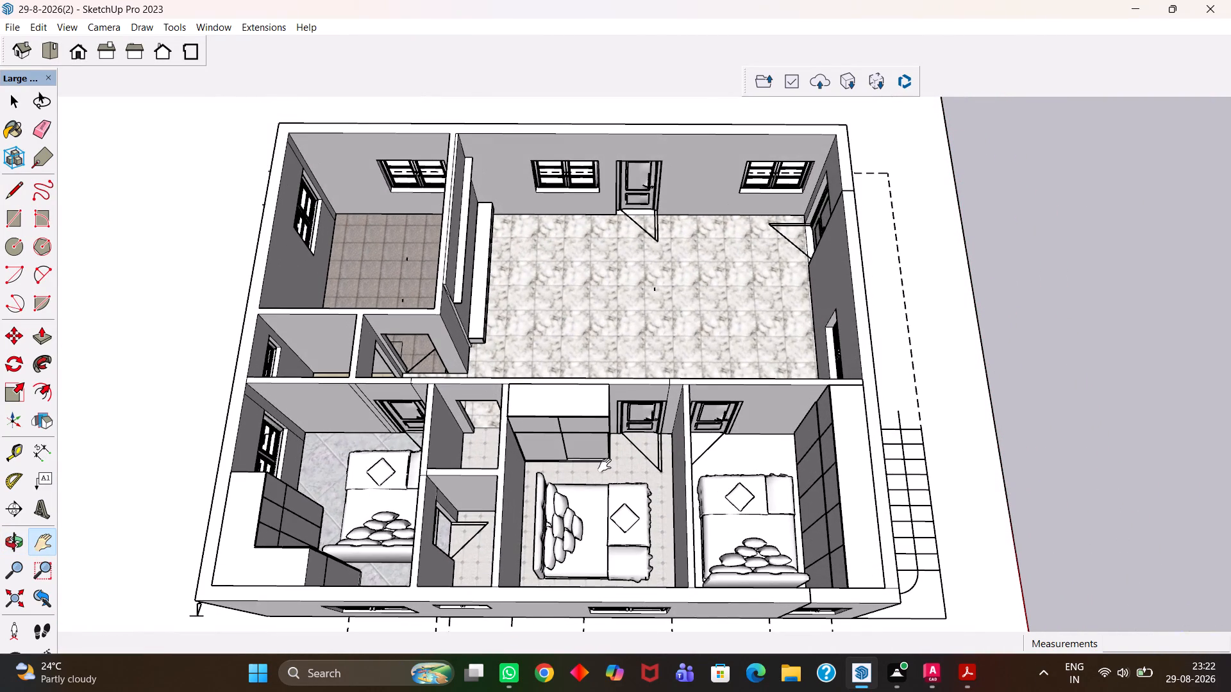
middle_click(575, 432)
scroll(576, 433, "up", 1)
left_click_drag(577, 434, 596, 436)
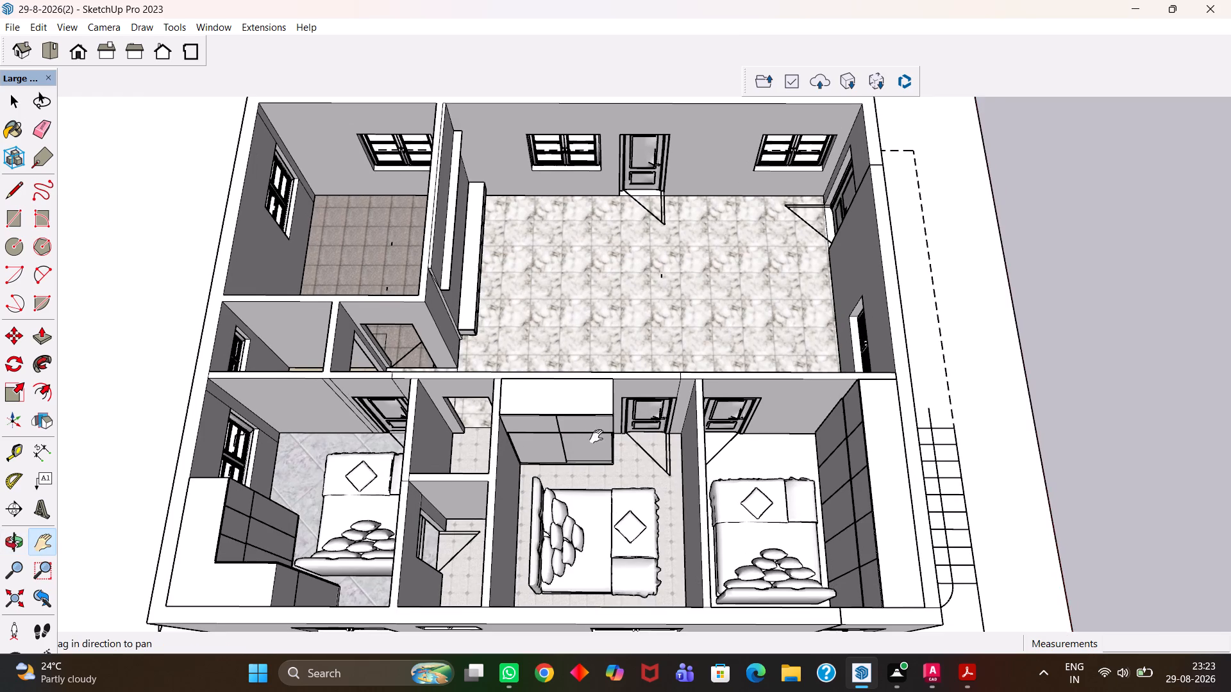
left_click_drag(596, 436, 756, 450)
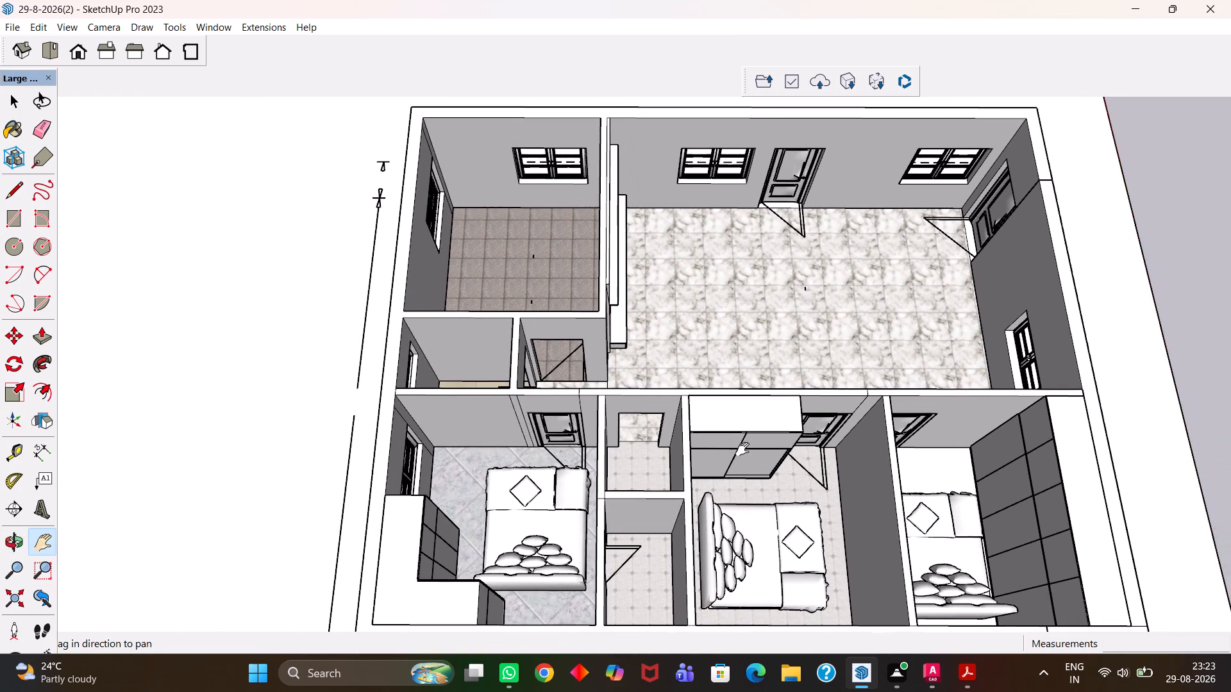
scroll(699, 449, "down", 2)
left_click_drag(808, 424, 590, 346)
scroll(583, 343, "down", 3)
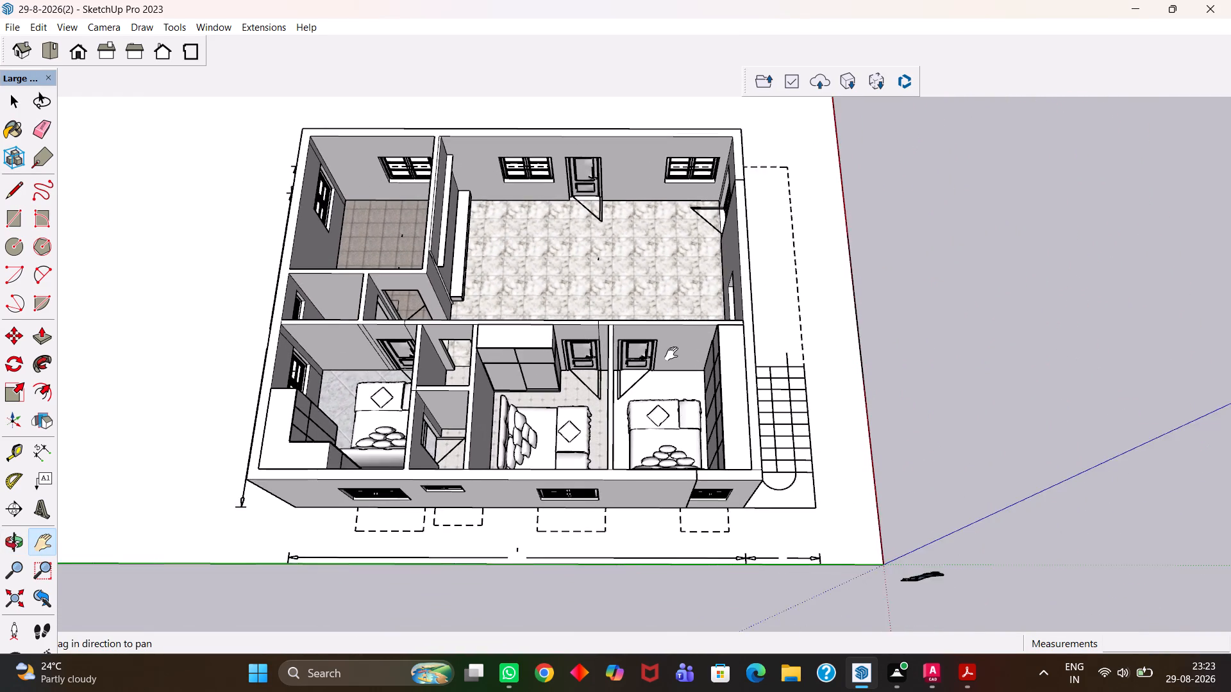
Move the ground sheet's edge beside the staircase outward along the green axis to widen the white base around the house.
left_click_drag(679, 354, 643, 359)
key("space")
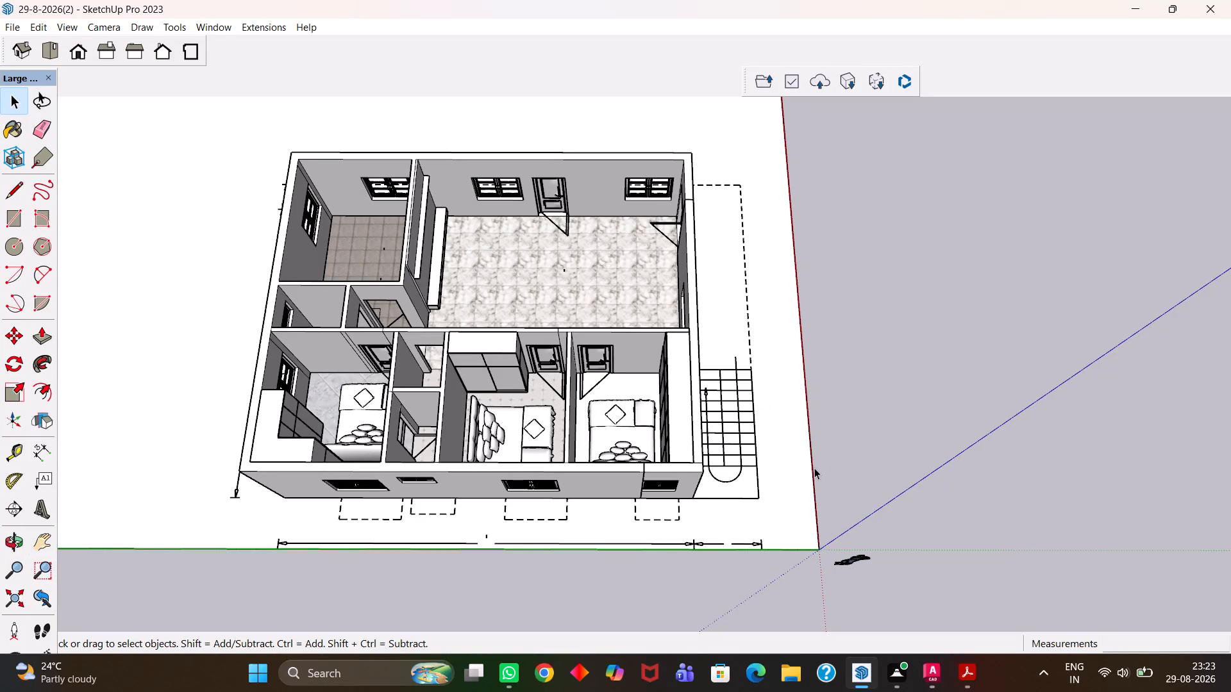
left_click(806, 474)
left_click(811, 478)
key("m")
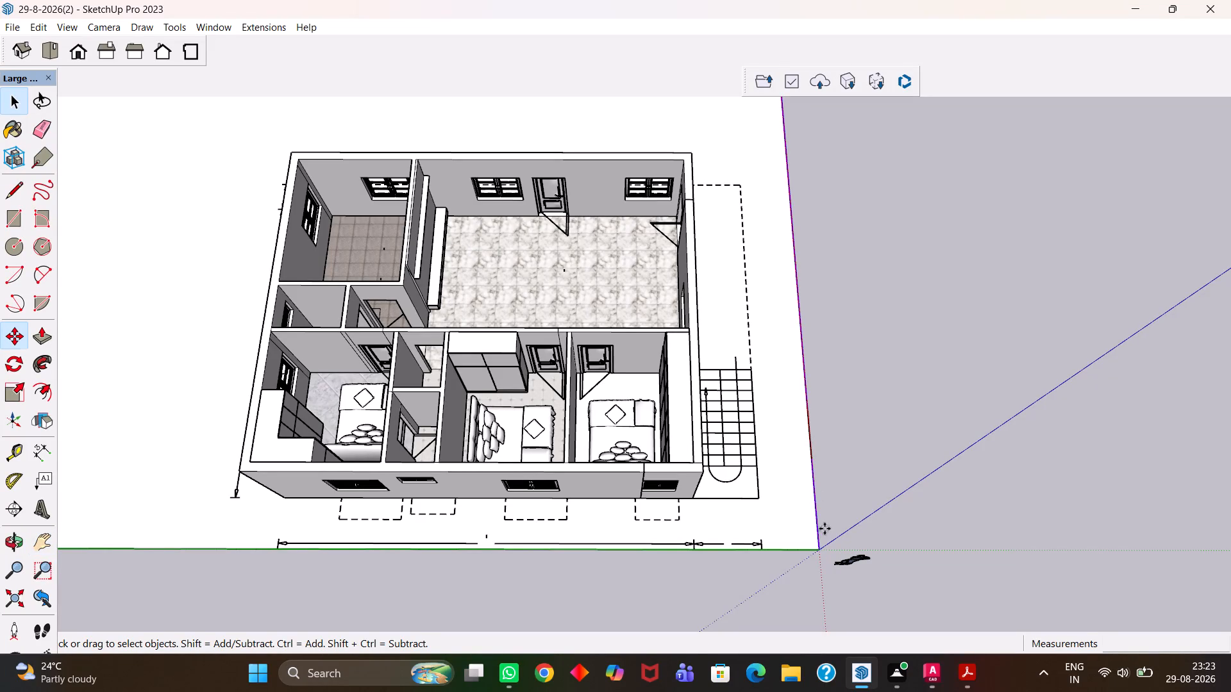
left_click(823, 543)
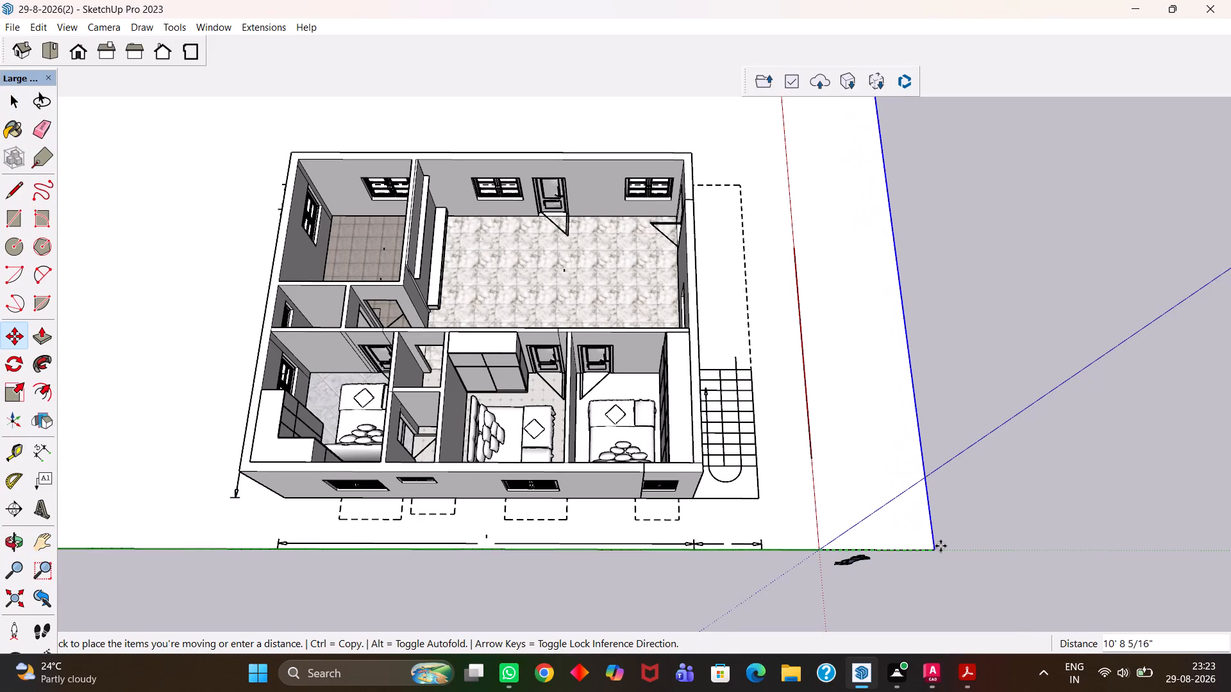
left_click(1108, 557)
Frame the whole furnished house closely from above, with the three bedrooms in front and the marble-floored hall behind.
key("h")
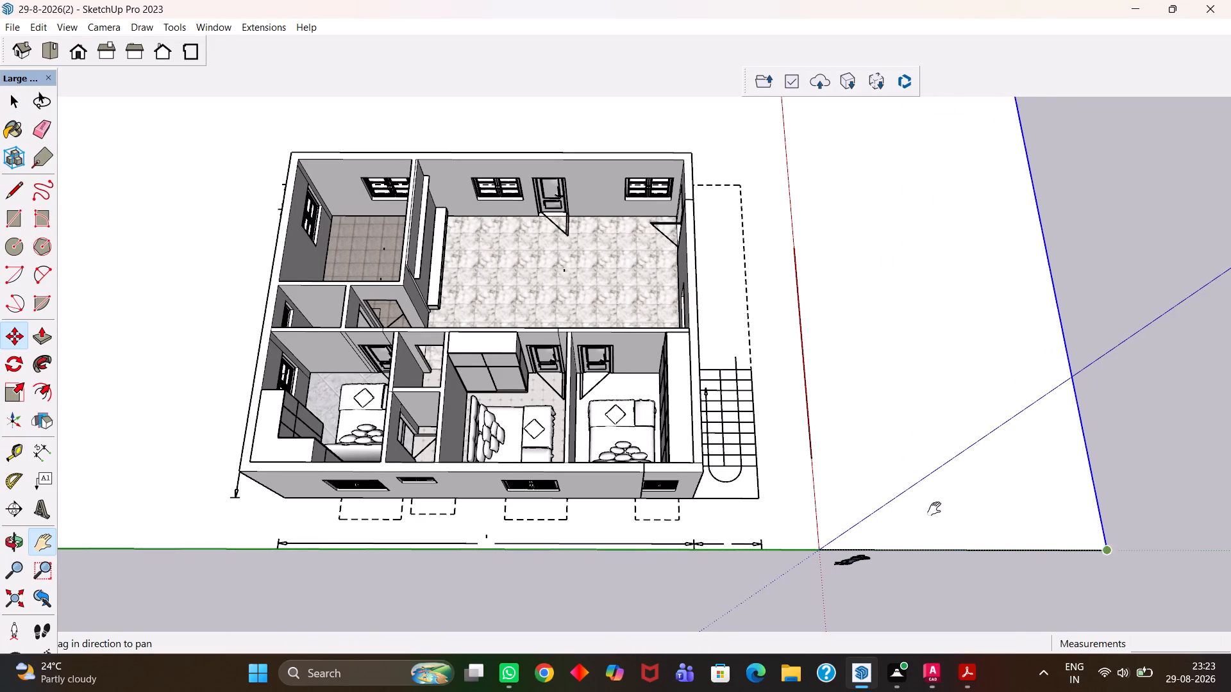
scroll(760, 467, "up", 3)
left_click_drag(531, 402, 836, 535)
scroll(806, 515, "up", 2)
left_click_drag(809, 512, 761, 507)
scroll(761, 507, "down", 1)
left_click_drag(764, 499, 744, 491)
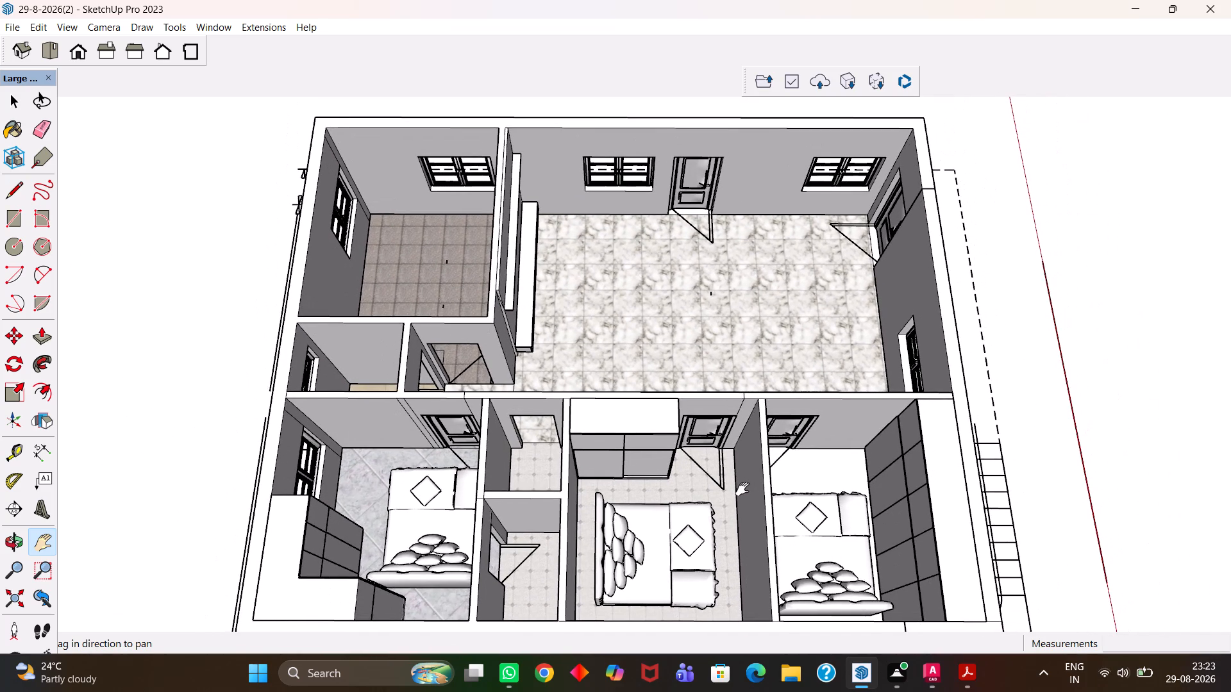
scroll(742, 489, "down", 1)
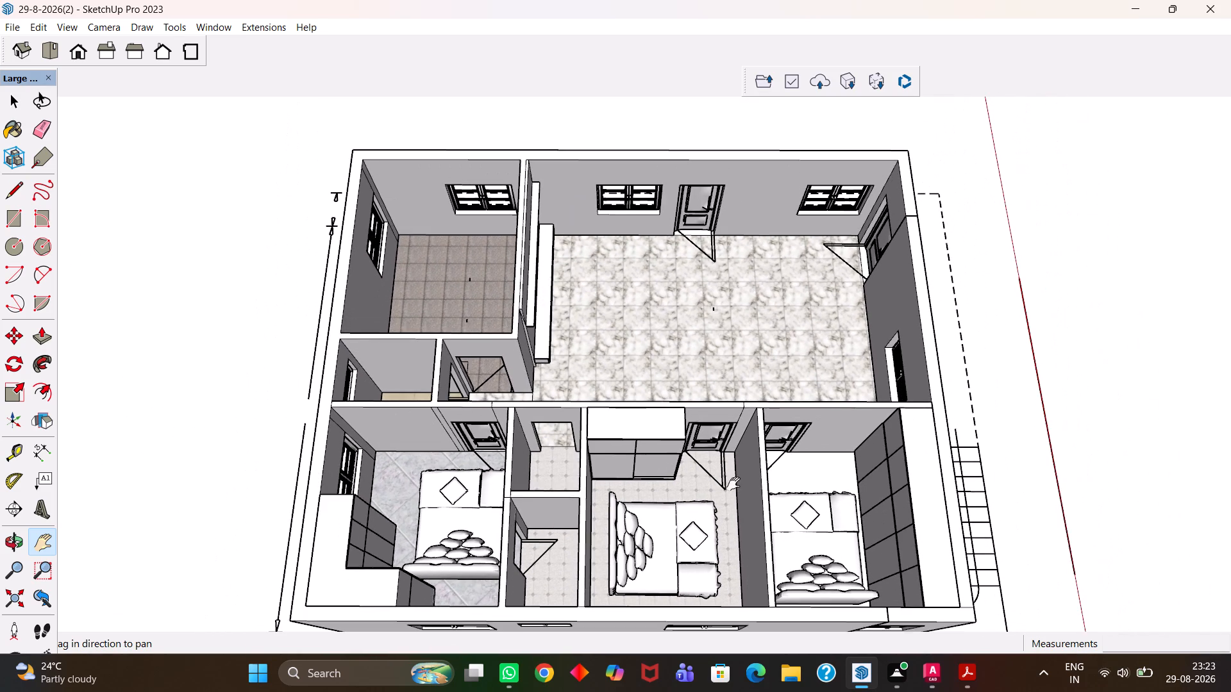
left_click_drag(733, 482, 708, 458)
middle_click_drag(711, 461, 713, 470)
scroll(713, 470, "up", 1)
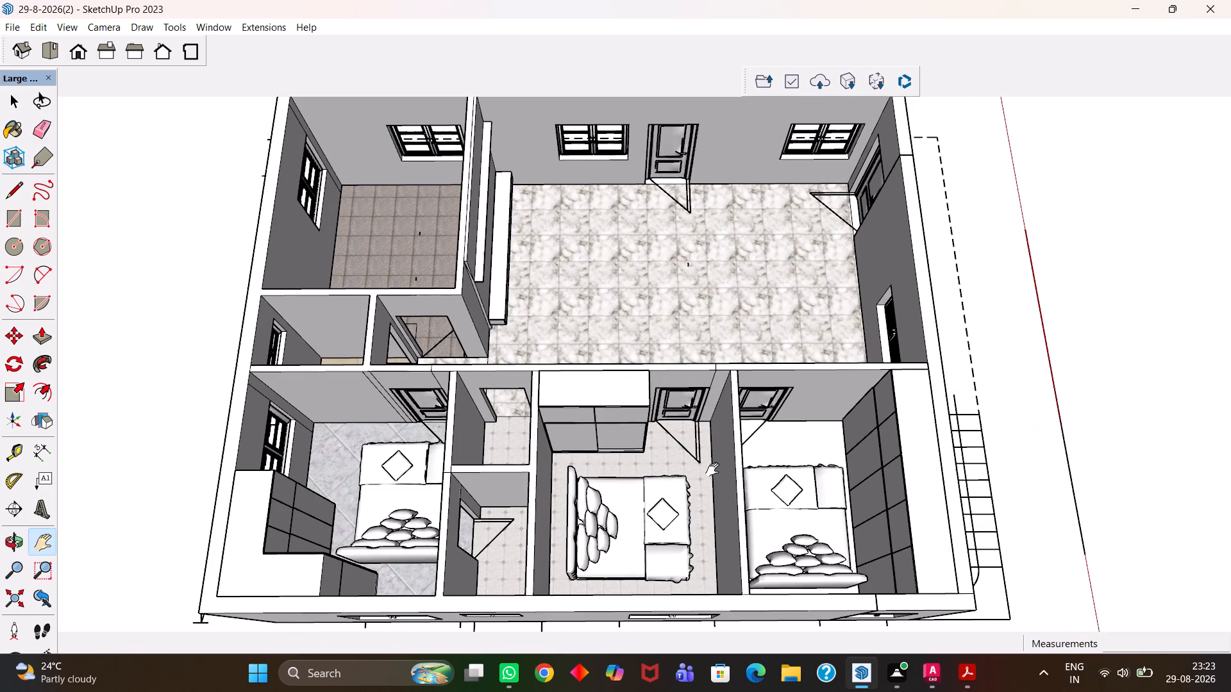
left_click_drag(710, 466, 722, 482)
scroll(722, 482, "down", 1)
left_click(710, 477)
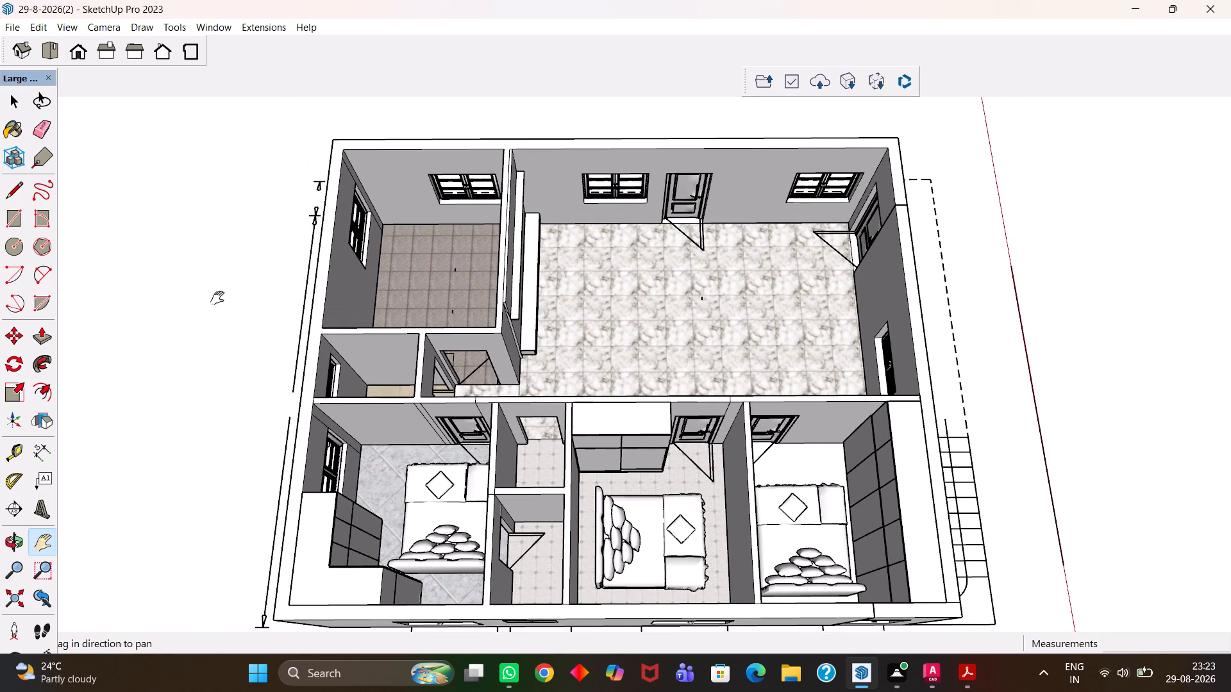
Print the framed view with Microsoft Print to PDF, saving it as 29 second in the ruki folder.
left_click(12, 25)
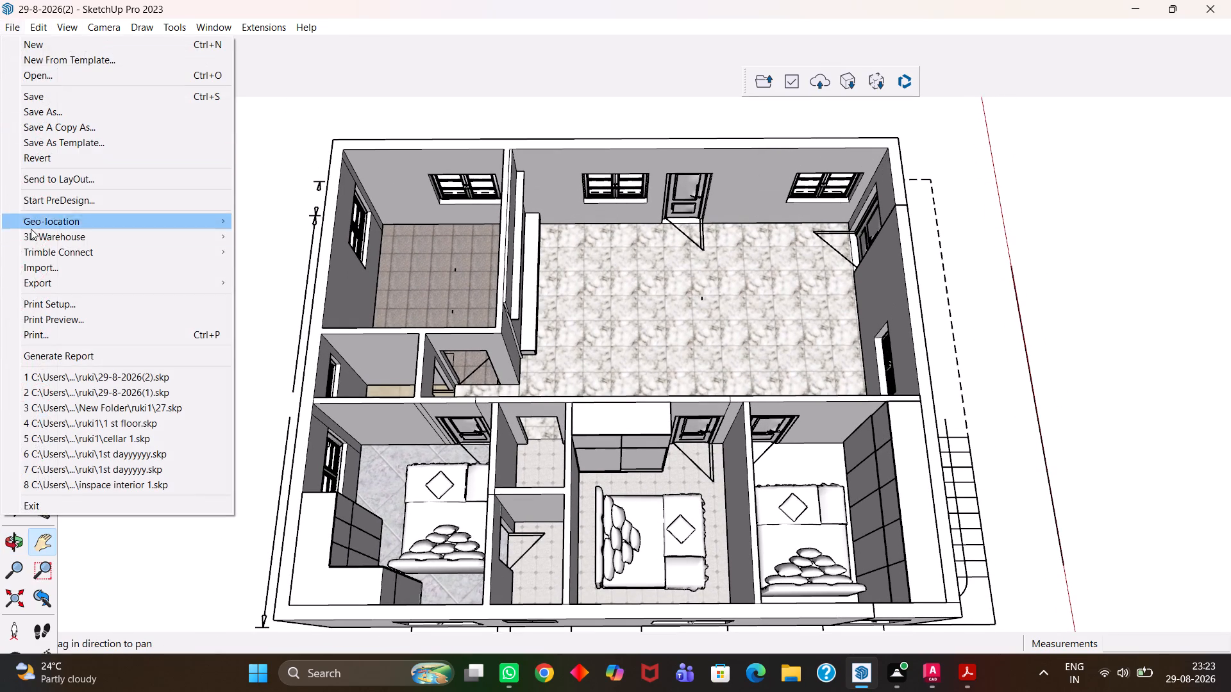
left_click(44, 332)
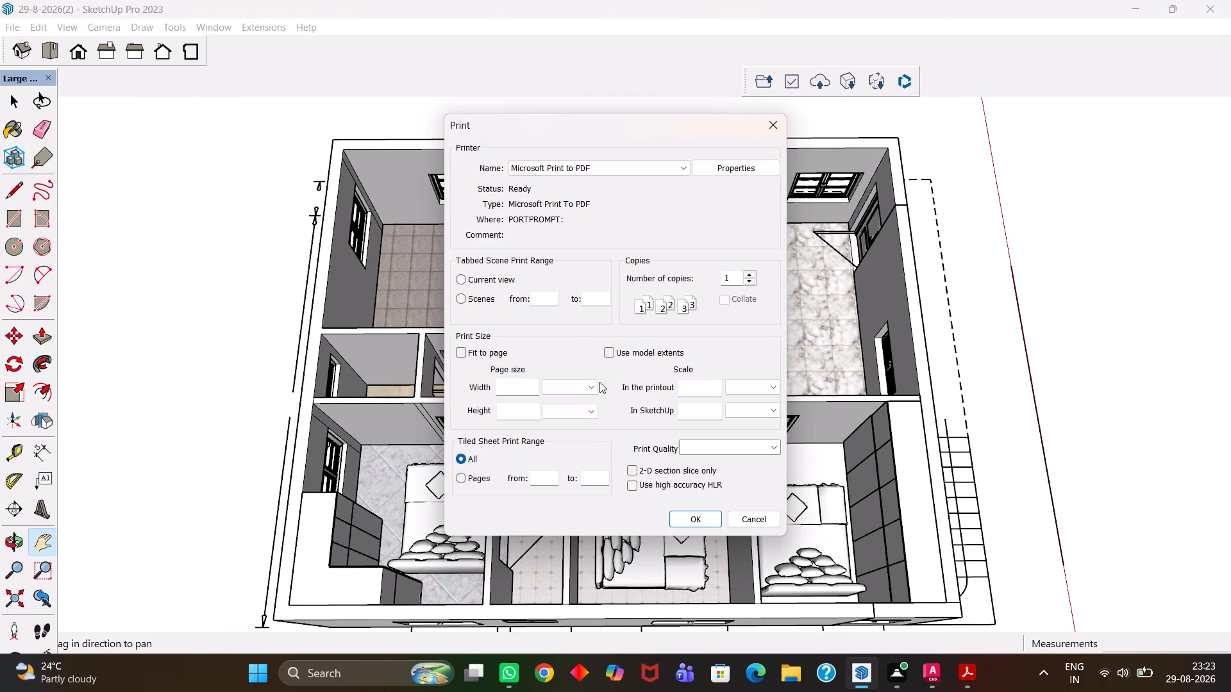
left_click(691, 522)
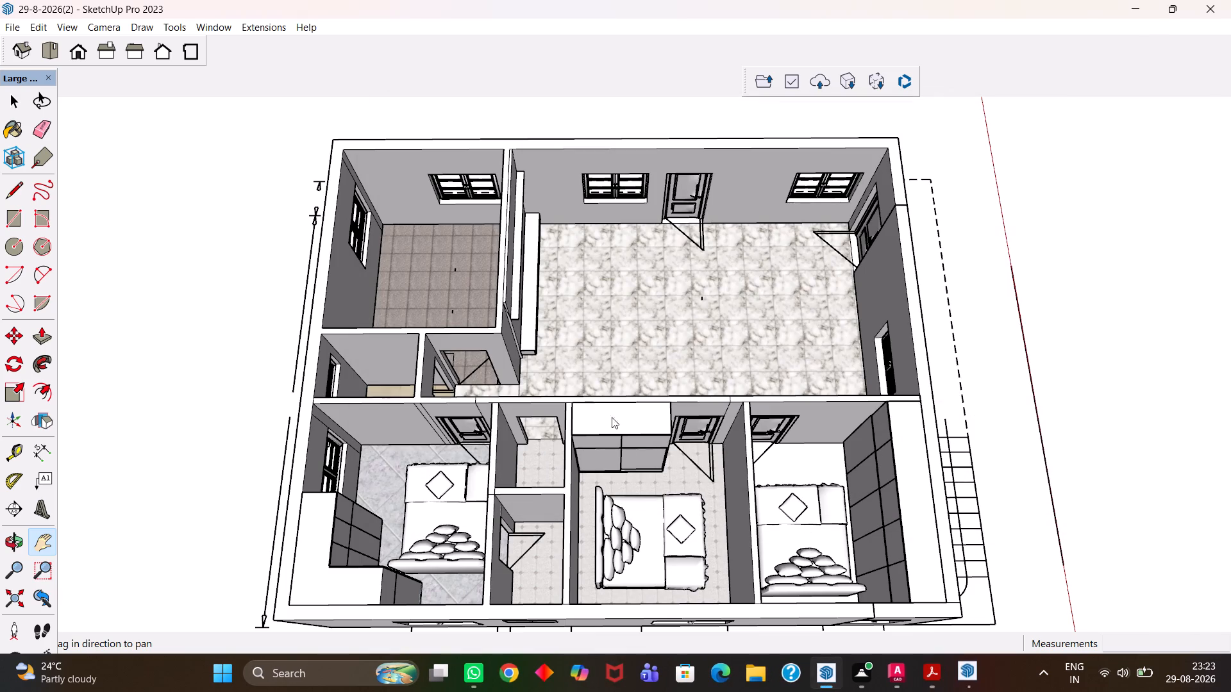
left_click(953, 613)
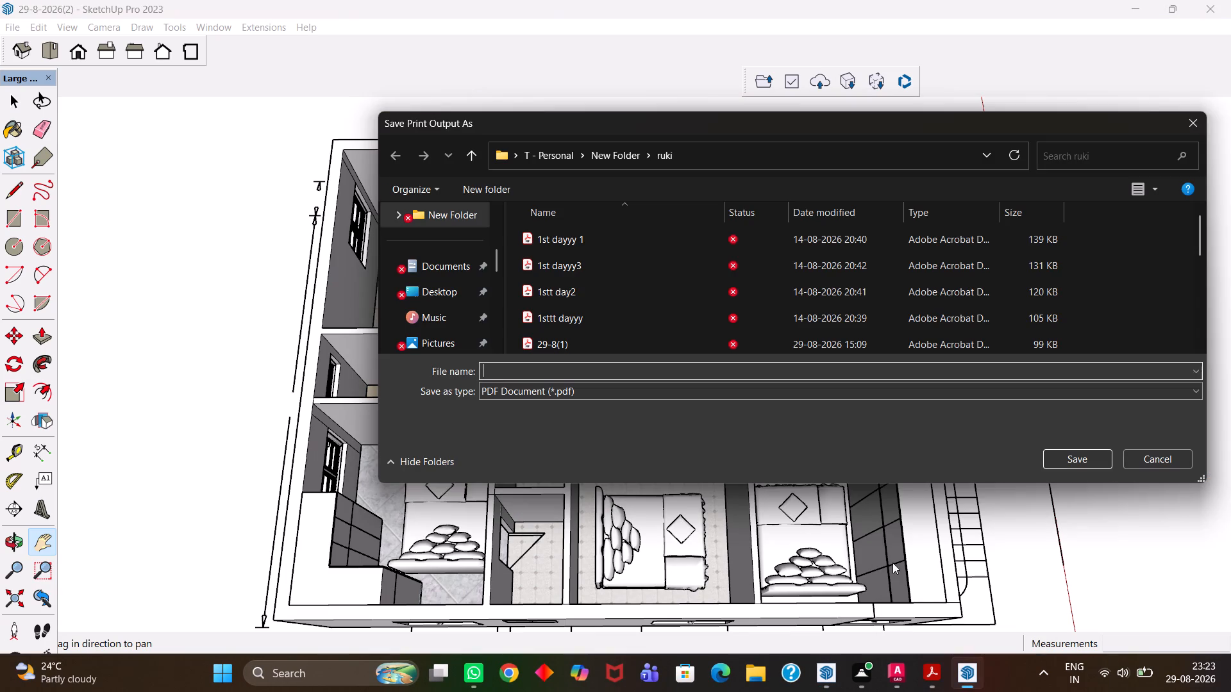
key("2")
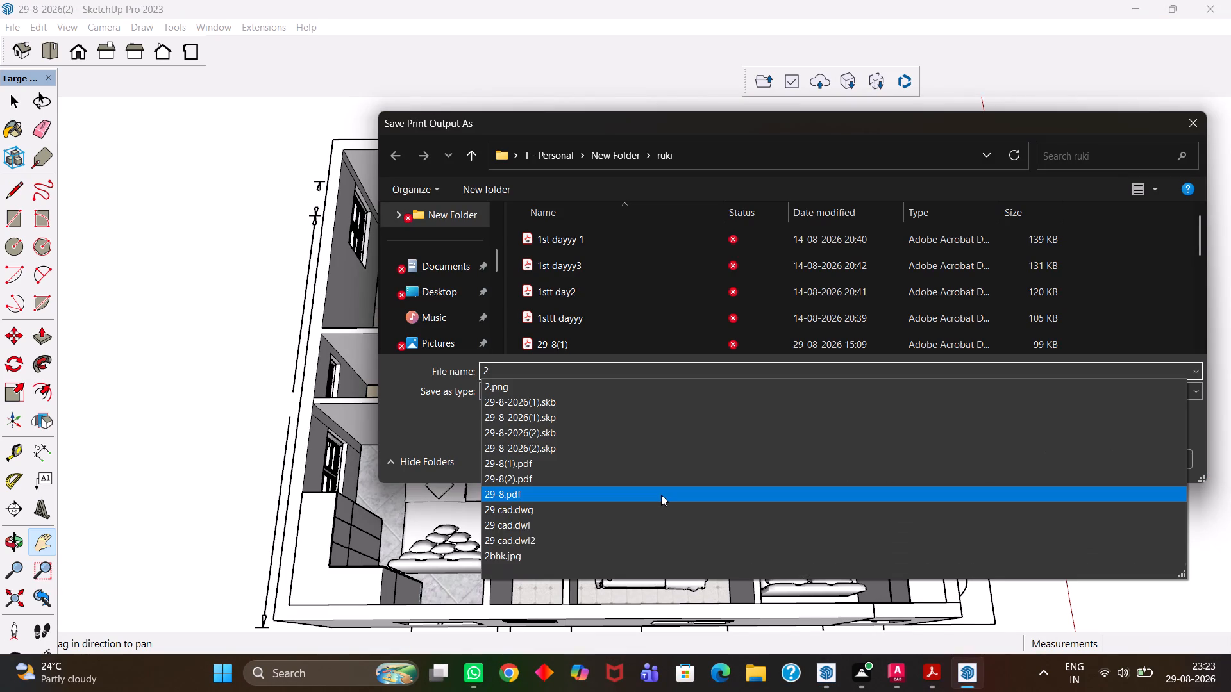
type("9-")
key("8")
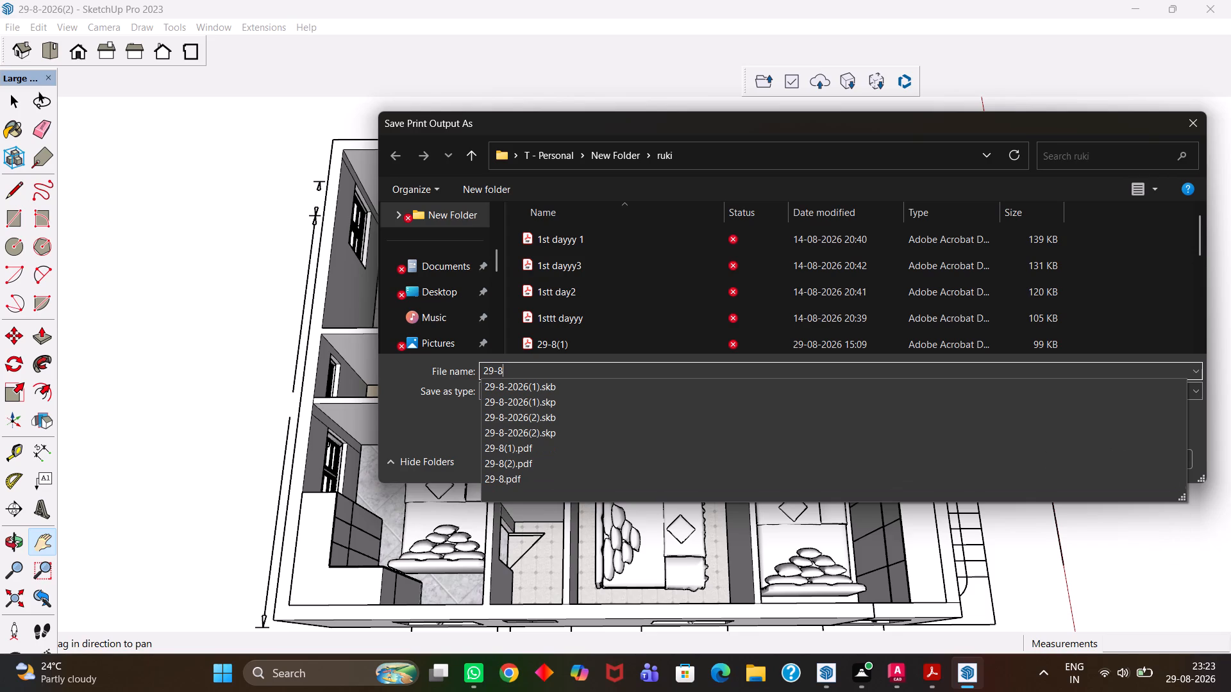
key("2")
key("BackSpace")
key("BackSpace")
key("BackSpace")
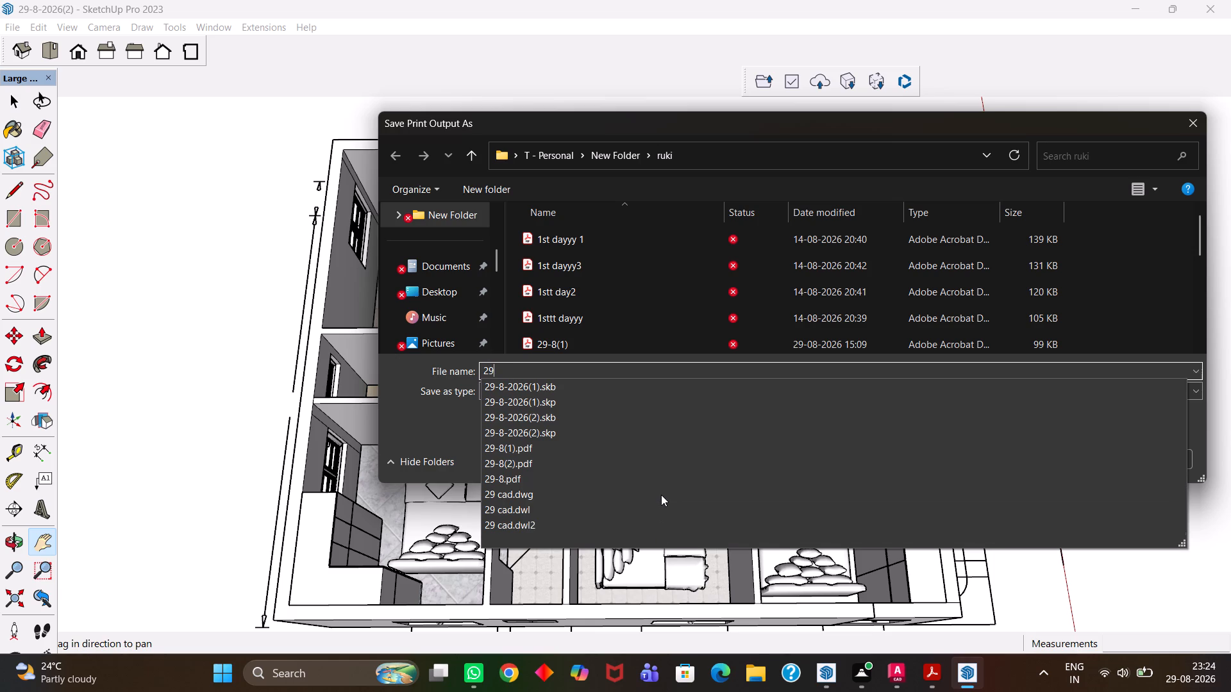
type(".......")
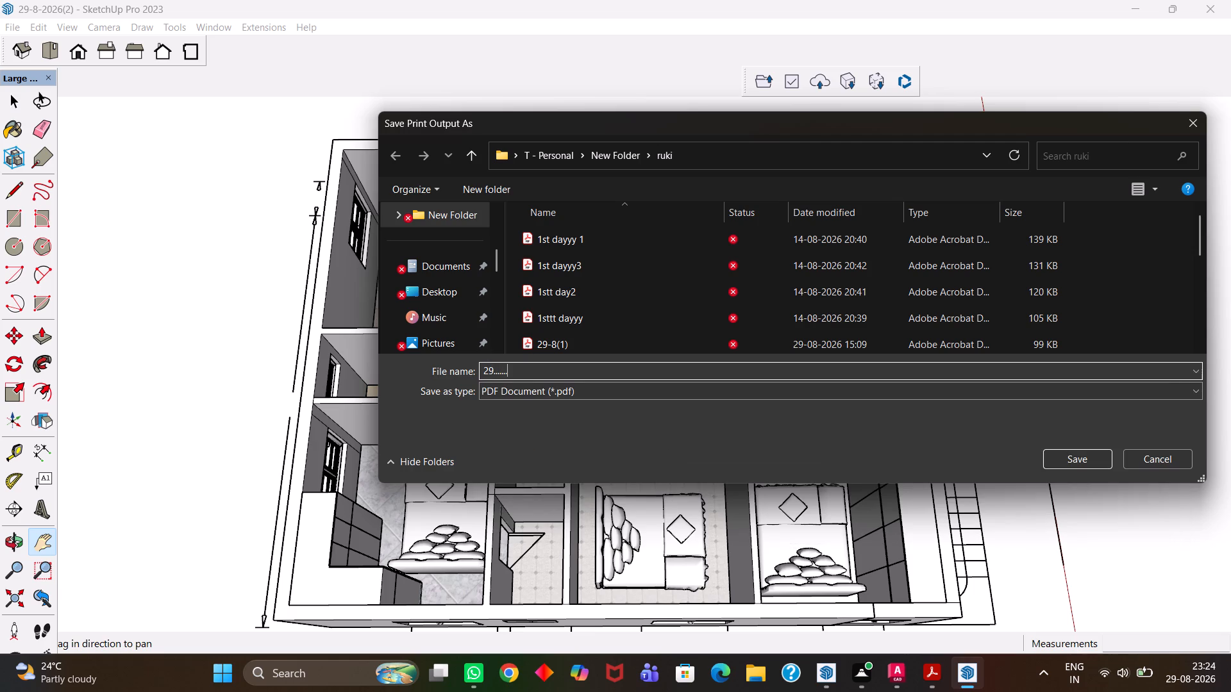
key("2")
key("BackSpace")
key("BackSpace")
key("BackSpace")
key("BackSpace")
key("BackSpace")
key("BackSpace")
key("BackSpace")
key("BackSpace")
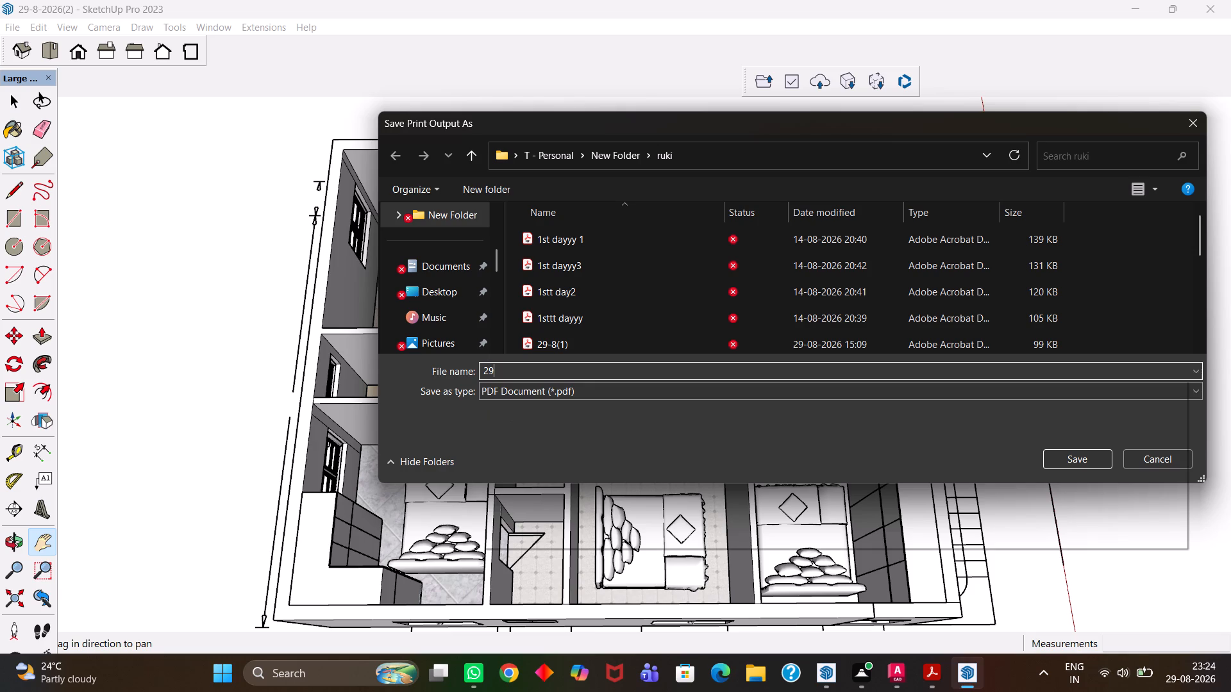
key("space")
type("secong")
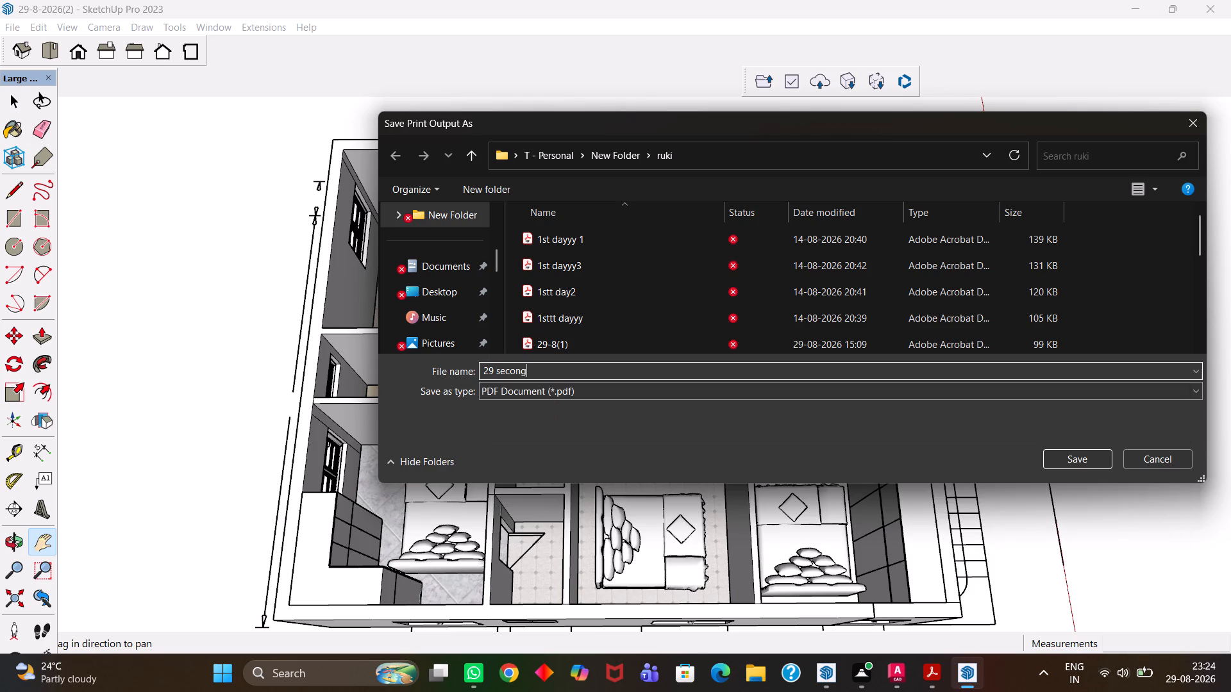
key("BackSpace")
type("d")
key("space")
left_click(1075, 457)
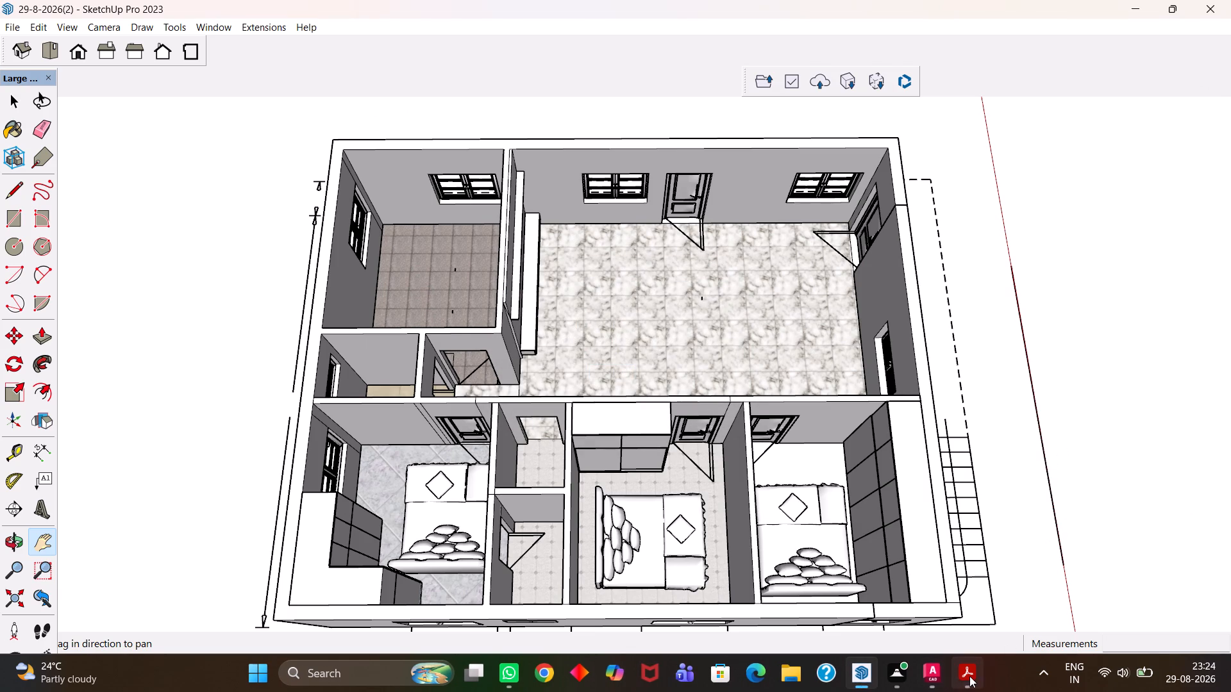
Switch to Adobe Acrobat, look over the printed layout in 29-8(2).pdf, and return to SketchUp.
left_click(947, 608)
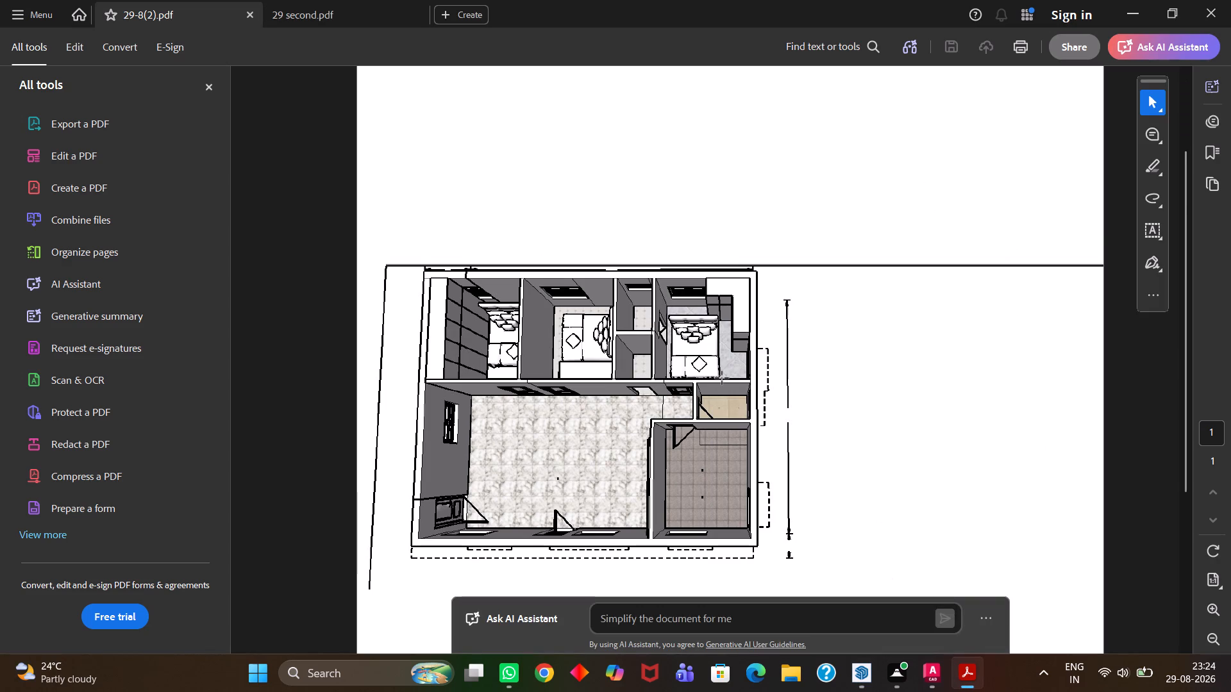
scroll(723, 379, "down", 5)
scroll(723, 379, "up", 4)
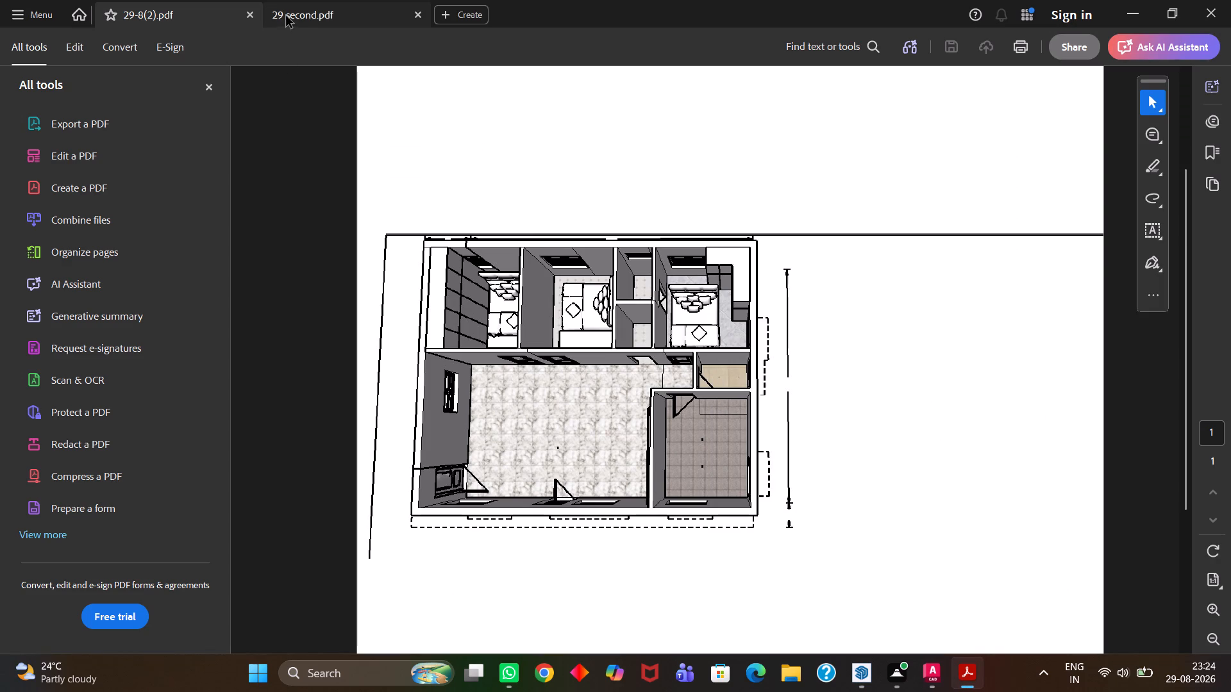
left_click(154, 13)
left_click(1134, 17)
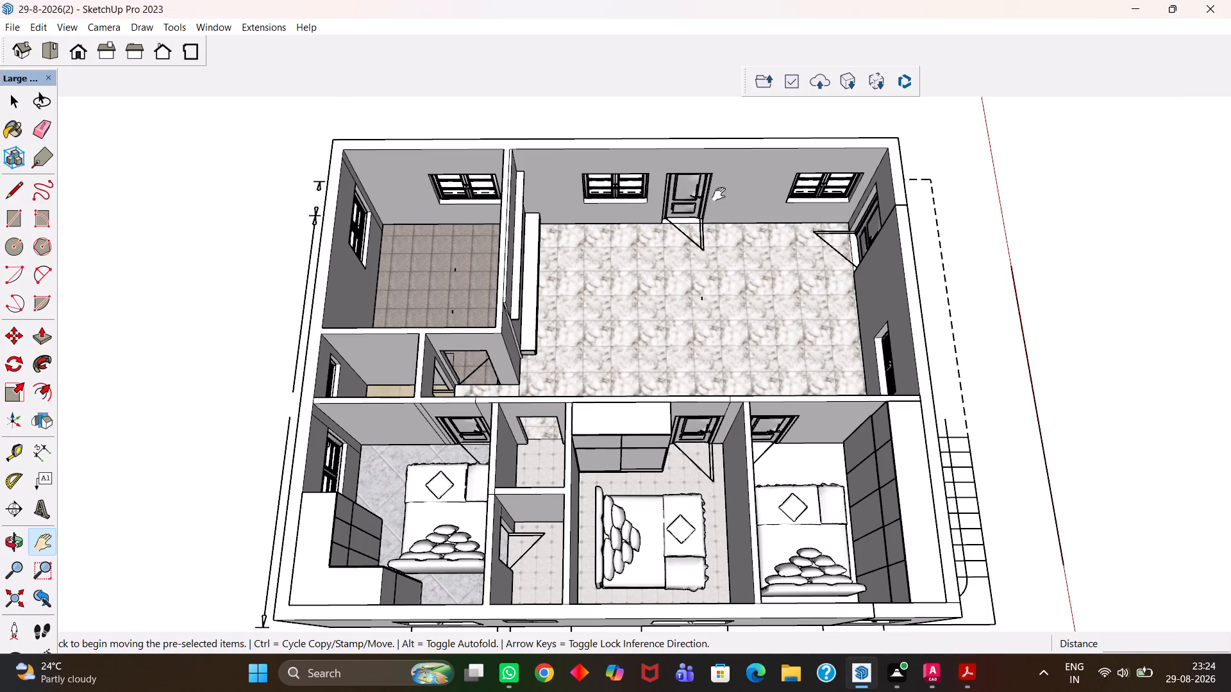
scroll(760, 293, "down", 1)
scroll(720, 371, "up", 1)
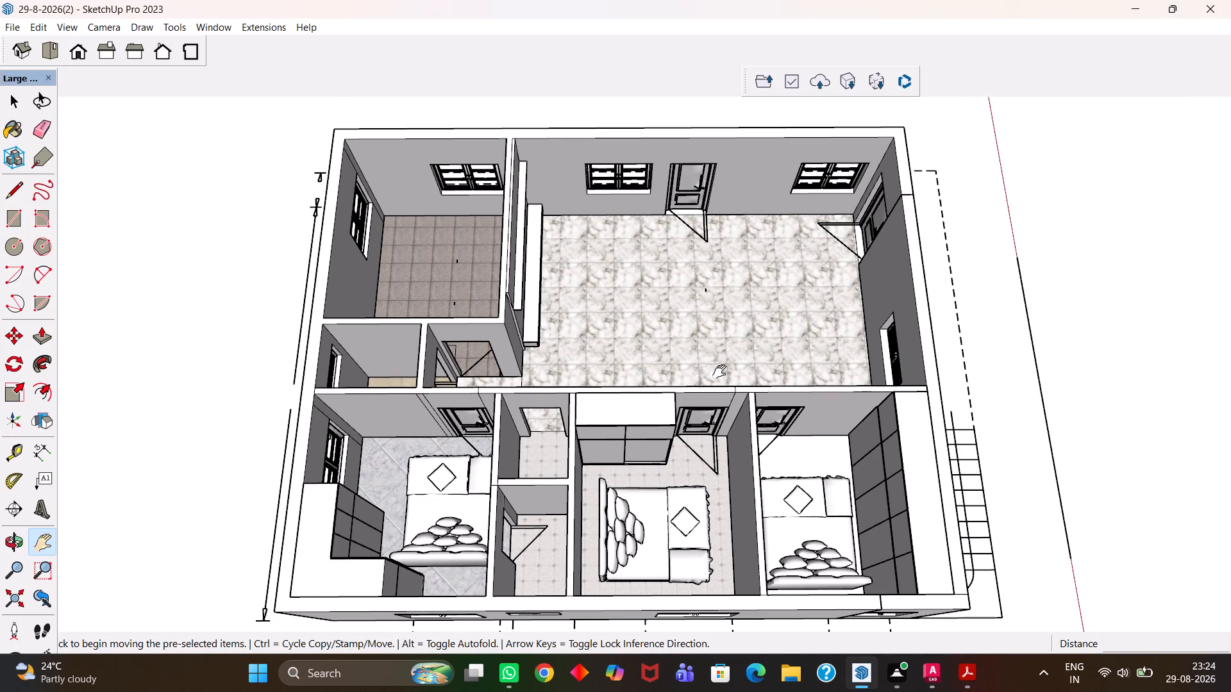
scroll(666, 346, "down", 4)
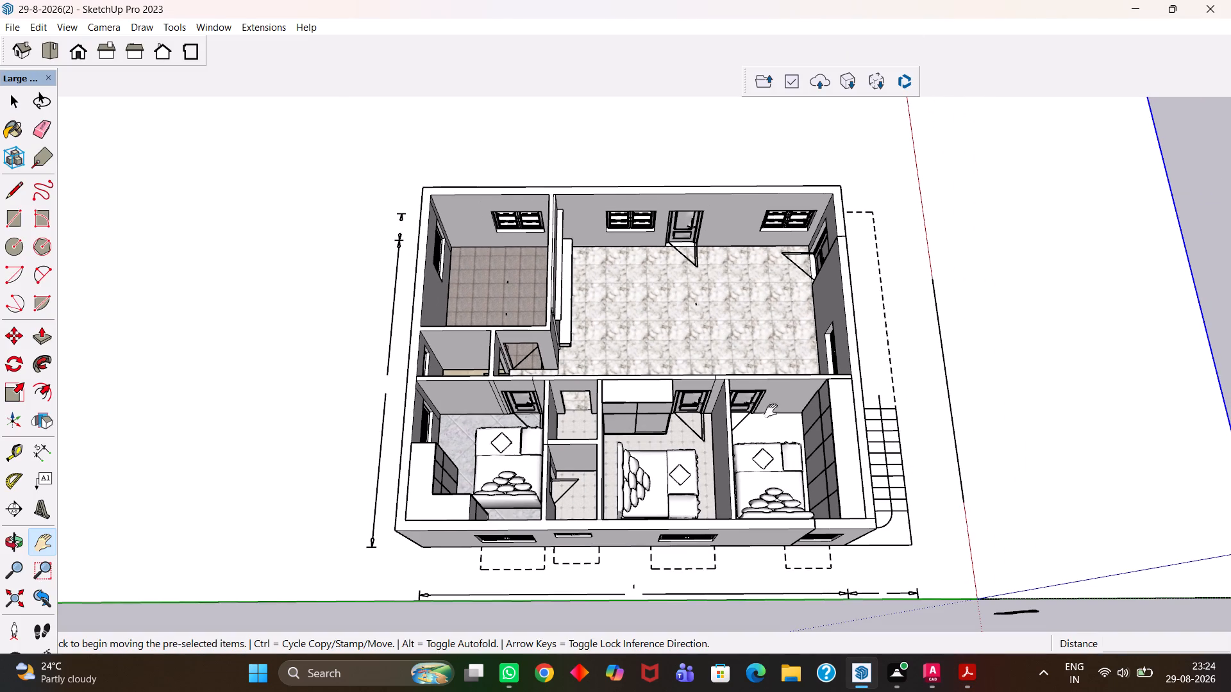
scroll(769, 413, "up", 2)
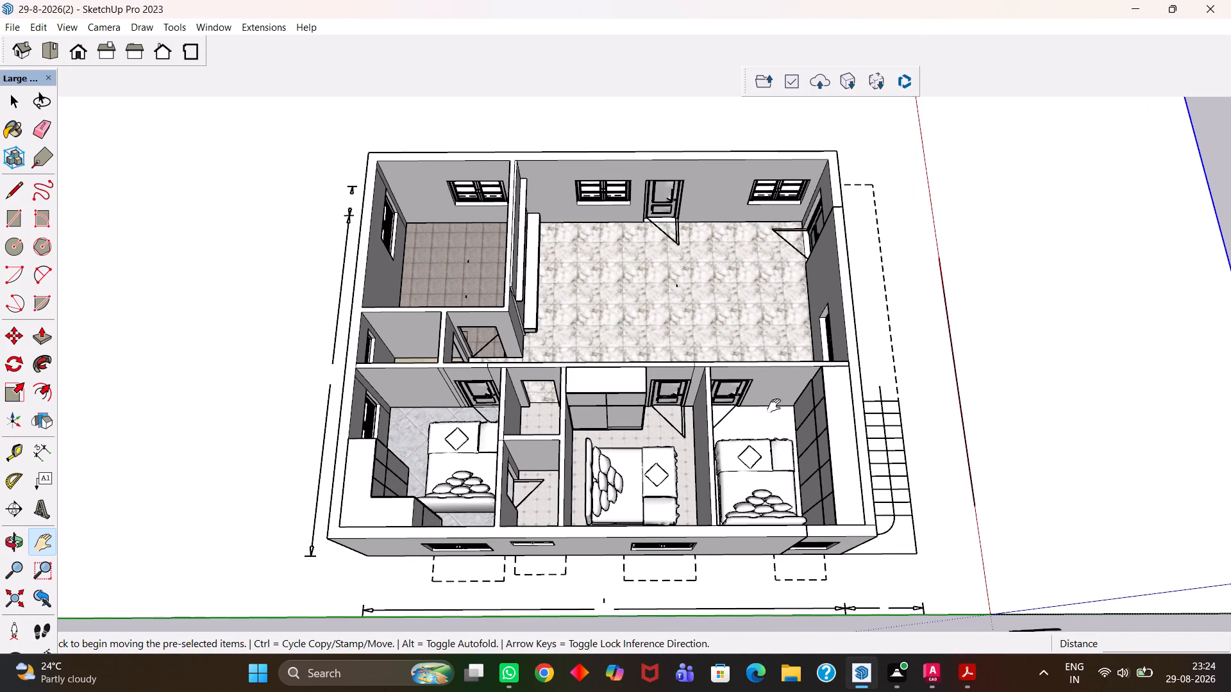
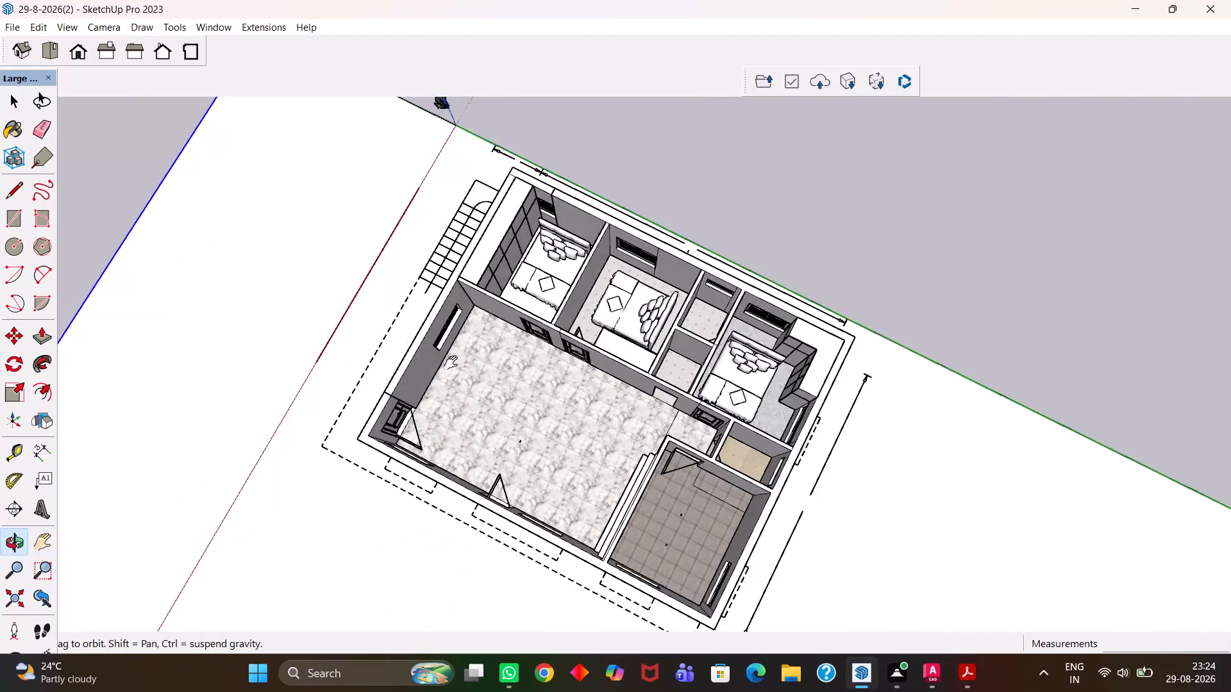
Frame the whole furnished house closely from above, with the marble-floored hall in front and the three bedrooms behind.
middle_click_drag(446, 375, 603, 397)
scroll(603, 397, "up", 4)
left_click_drag(565, 391, 536, 353)
middle_click_drag(552, 361, 530, 364)
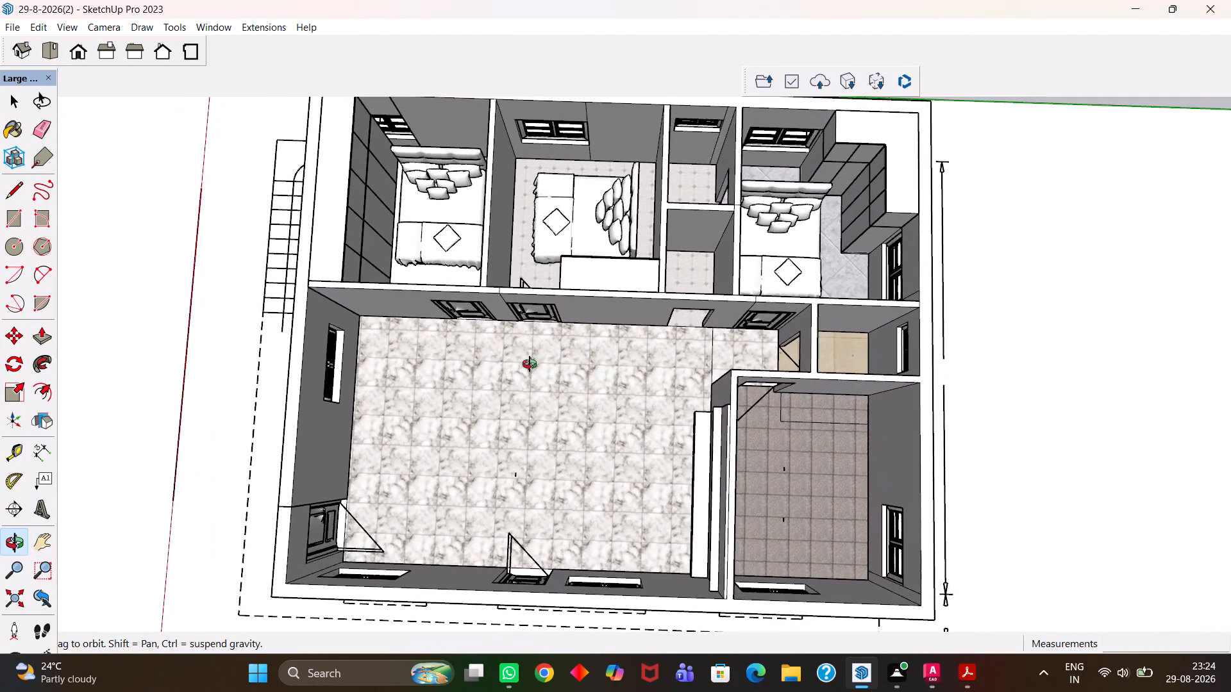
middle_click_drag(530, 364, 555, 380)
scroll(555, 380, "up", 1)
scroll(555, 380, "down", 2)
middle_click_drag(560, 378, 546, 374)
scroll(546, 374, "up", 1)
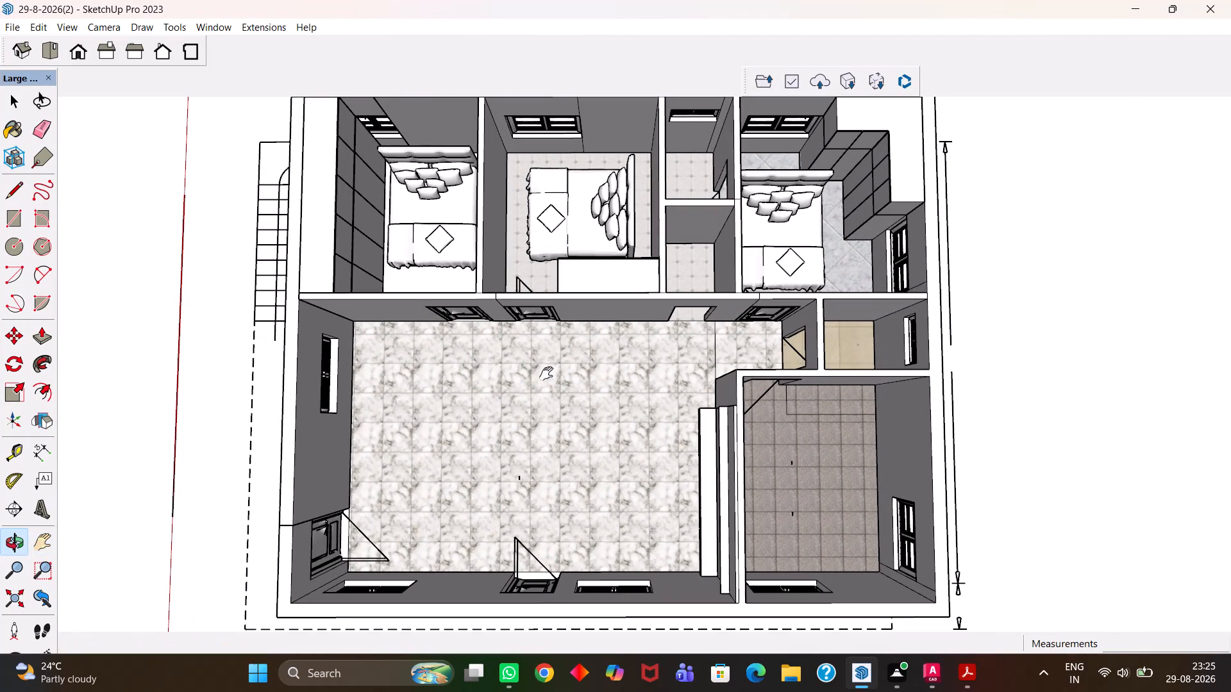
middle_click(551, 397)
left_click_drag(553, 395, 553, 405)
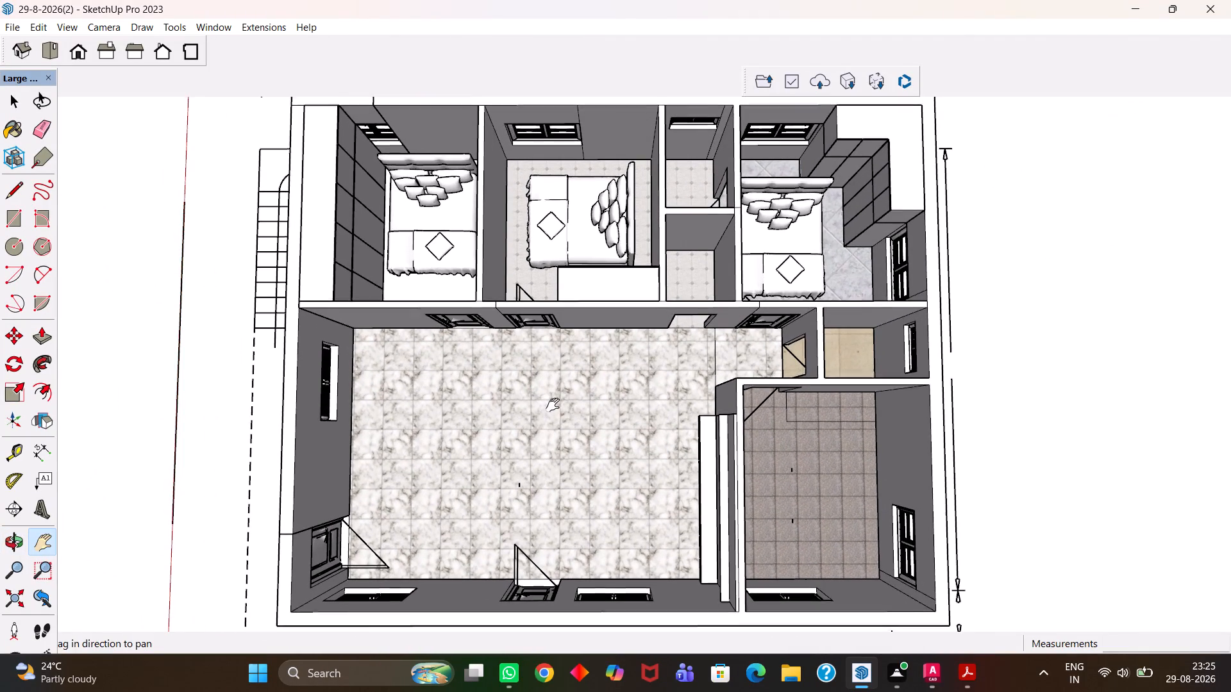
left_click_drag(553, 405, 546, 406)
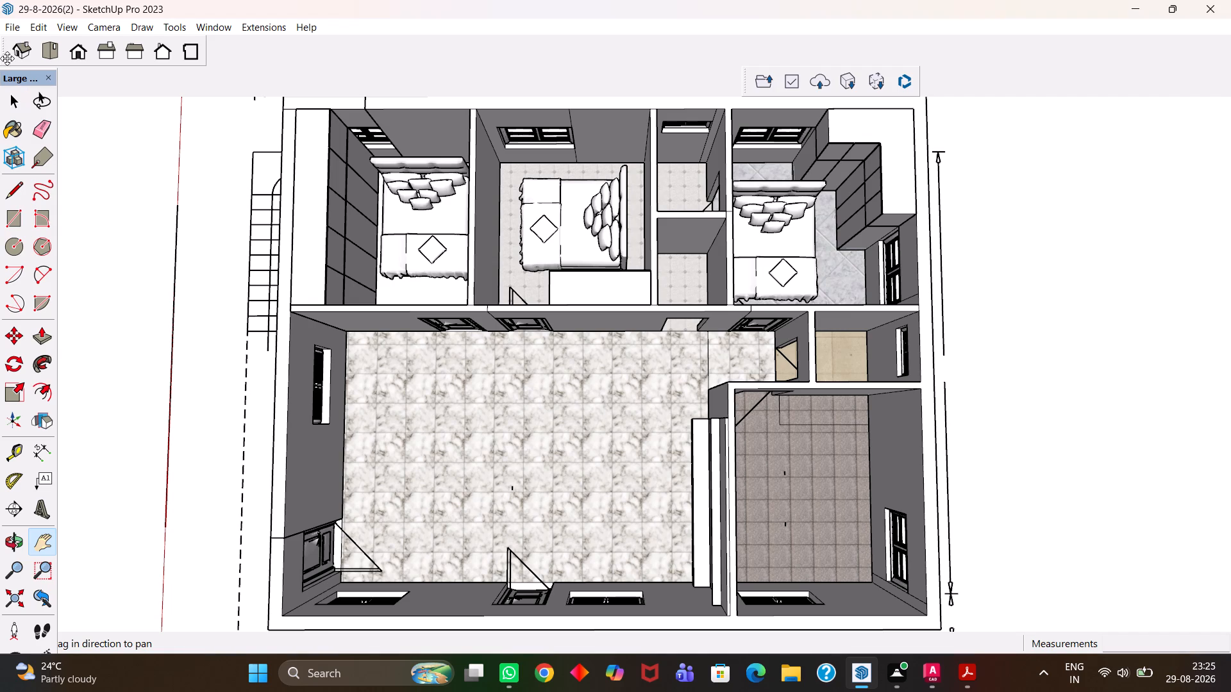
Start an import and look through the files available in the ruki and ruki1 folders.
left_click(17, 29)
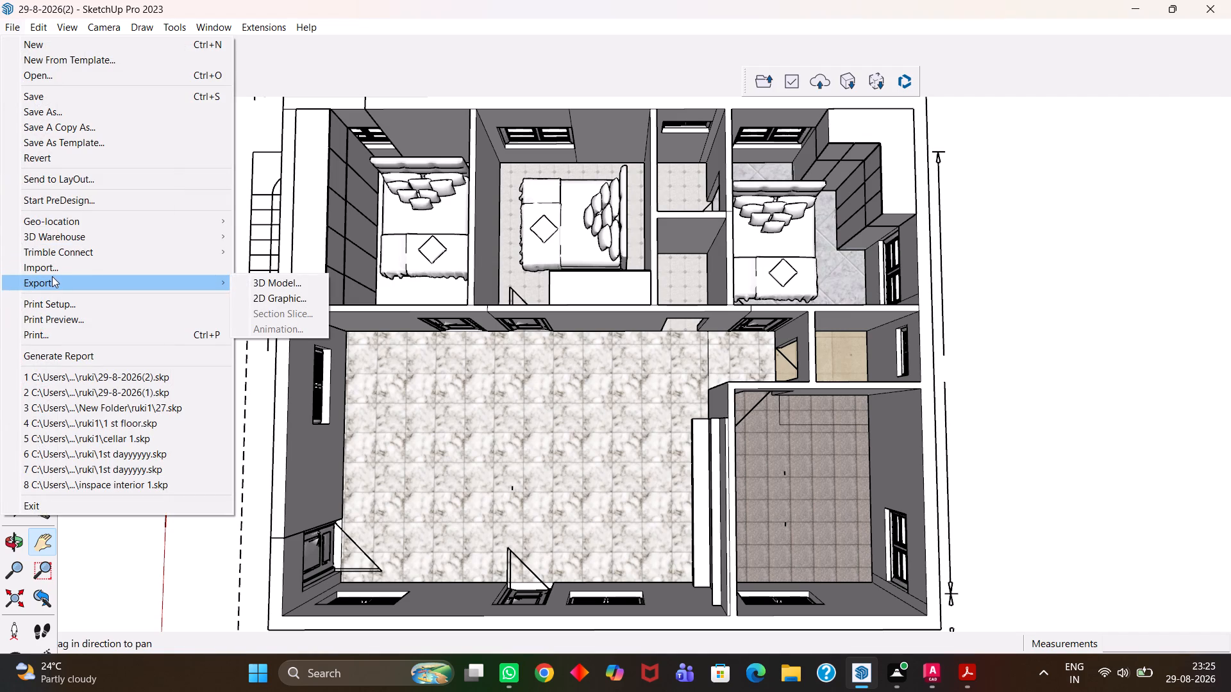
left_click(51, 271)
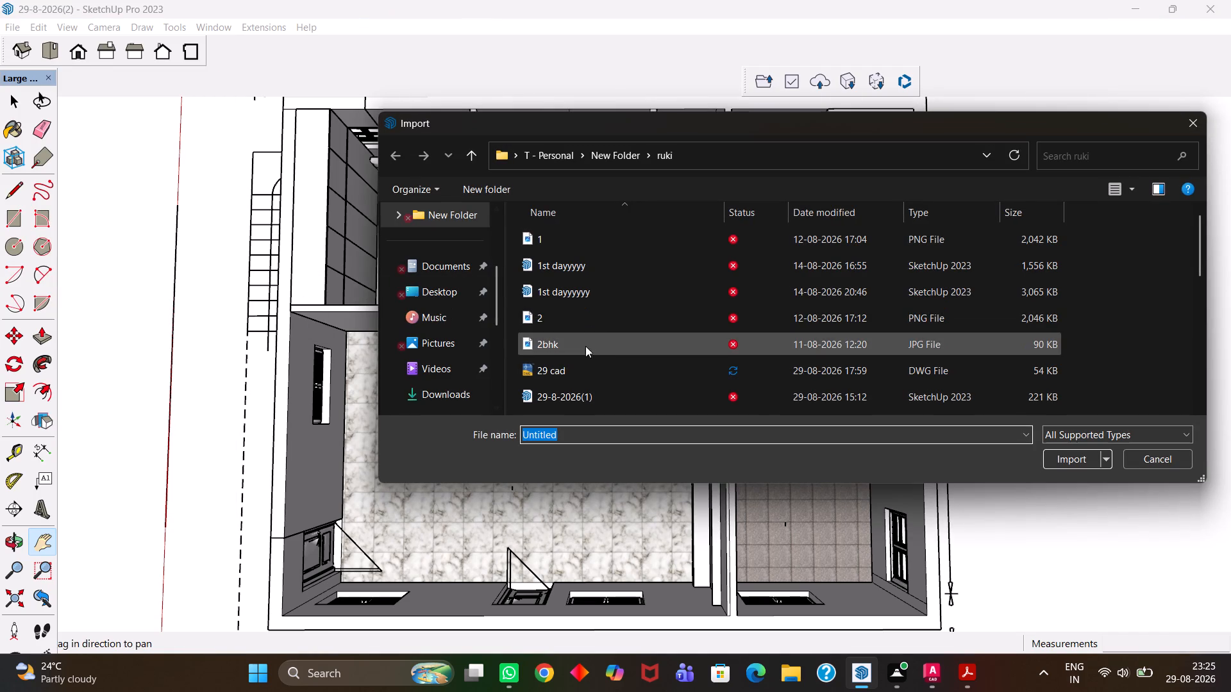
scroll(585, 331, "down", 16)
scroll(586, 347, "up", 6)
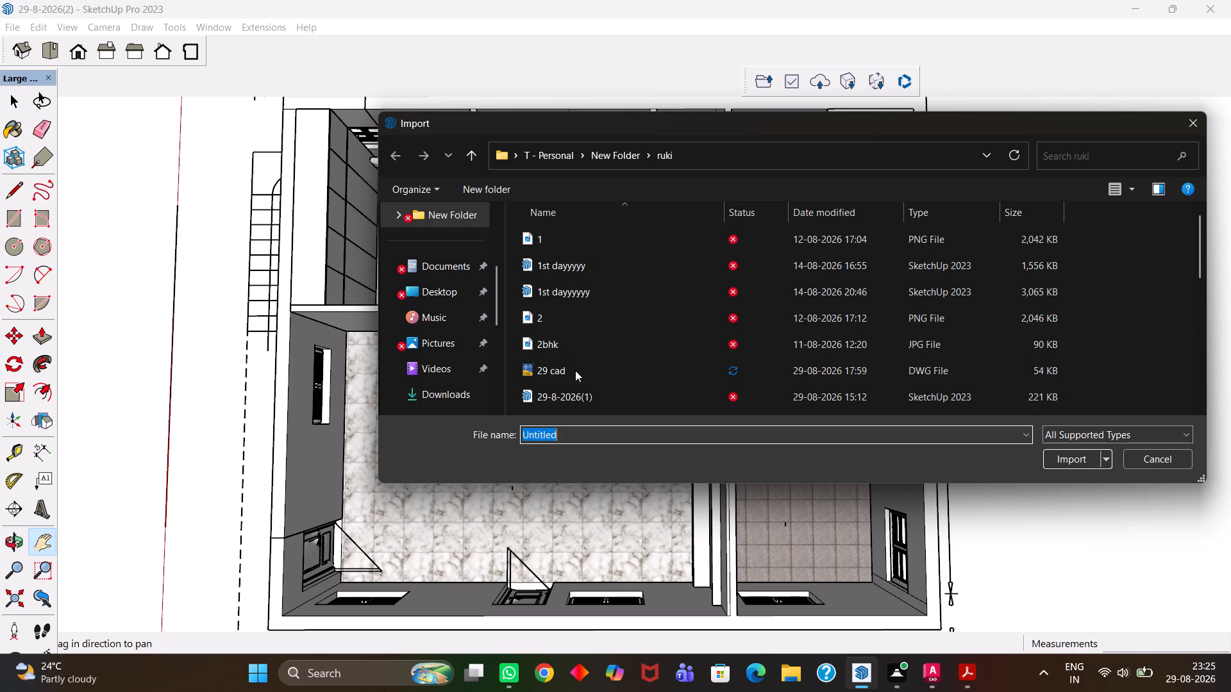
scroll(580, 381, "down", 2)
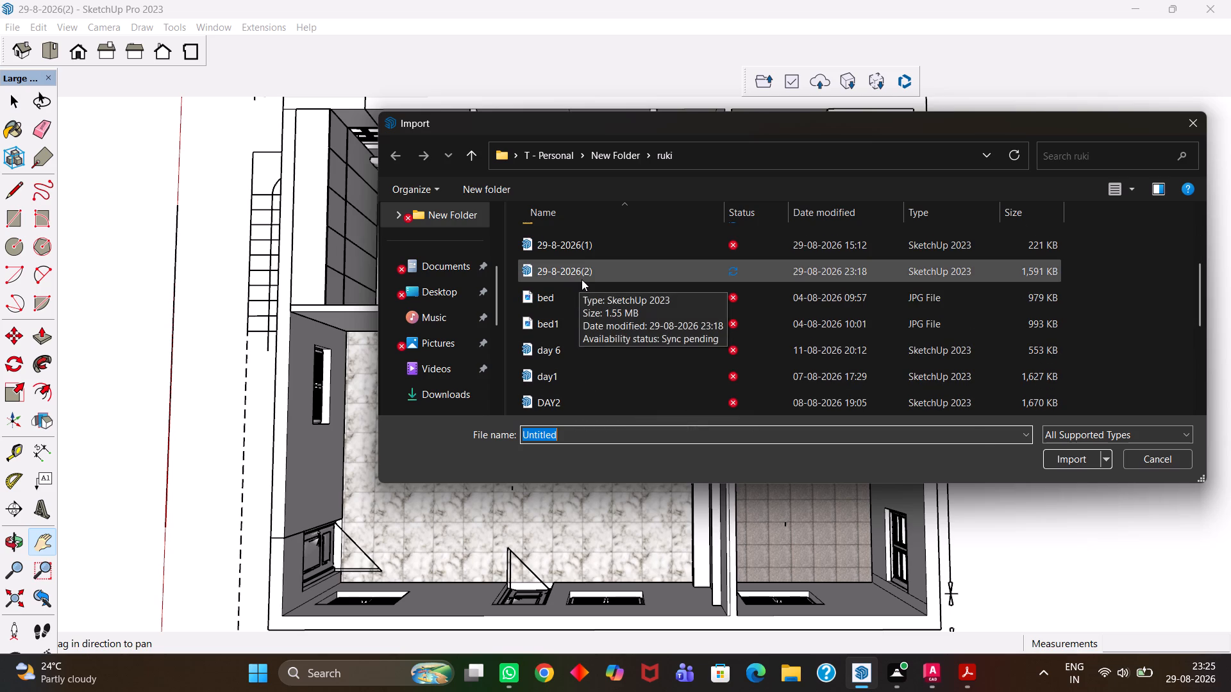
scroll(582, 279, "down", 1)
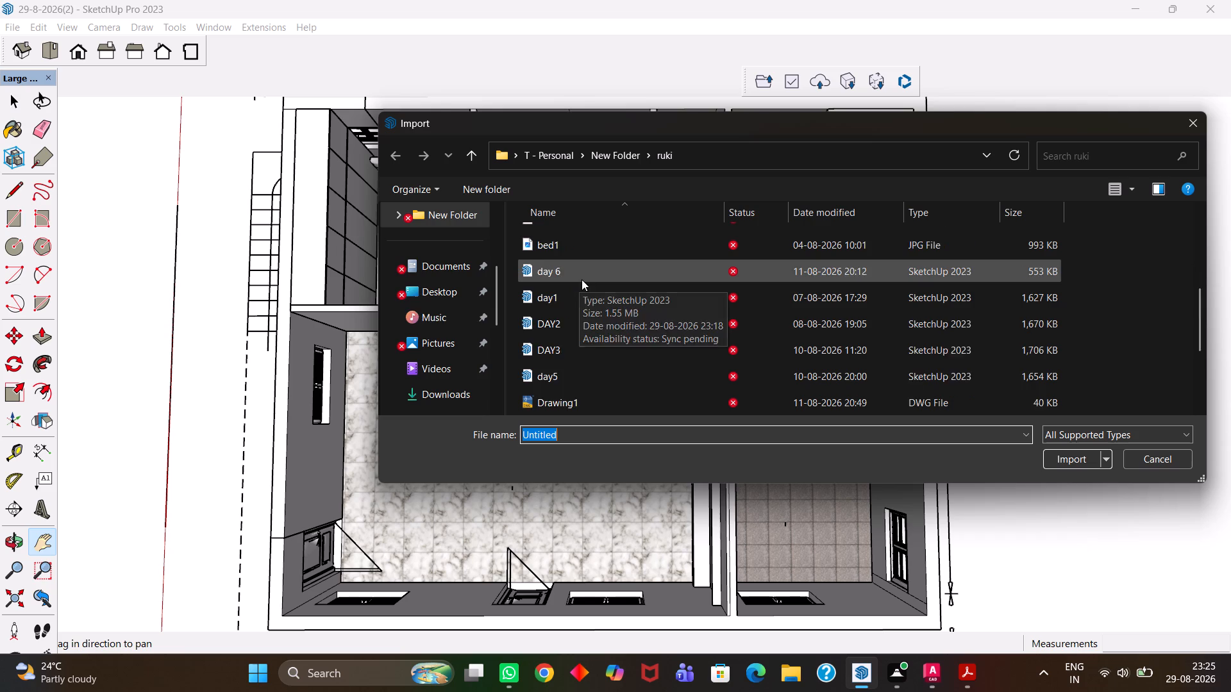
scroll(582, 279, "down", 1)
double_click(463, 216)
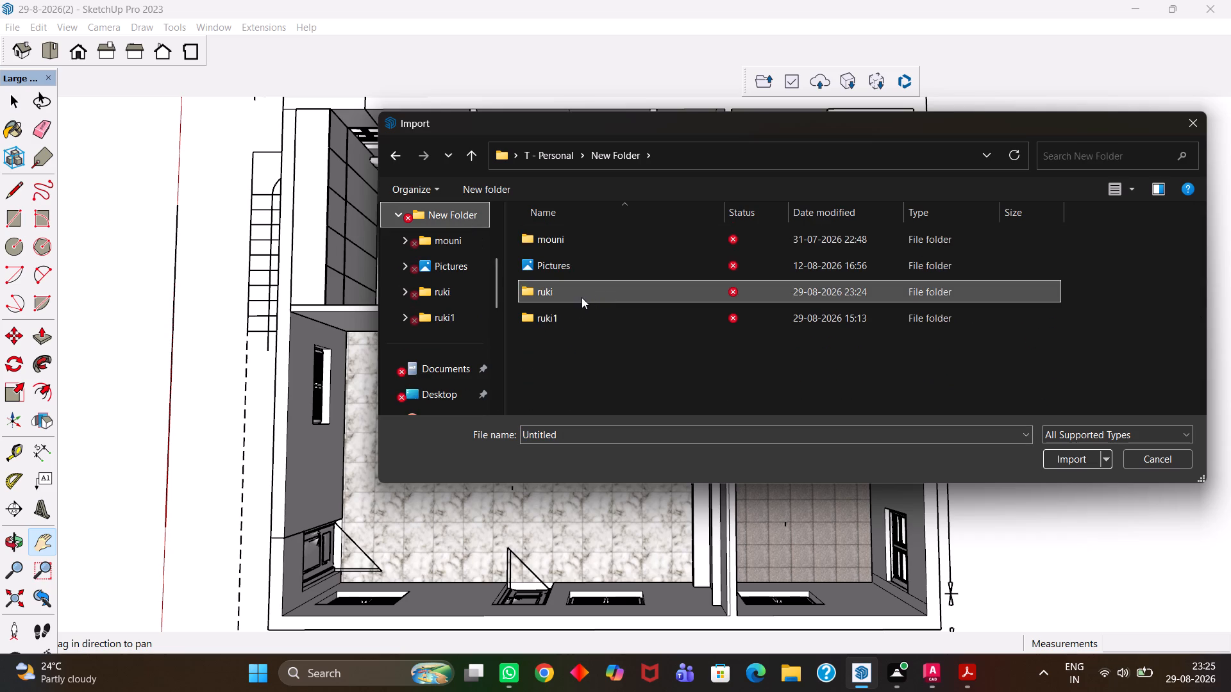
double_click(582, 297)
scroll(585, 289, "down", 1)
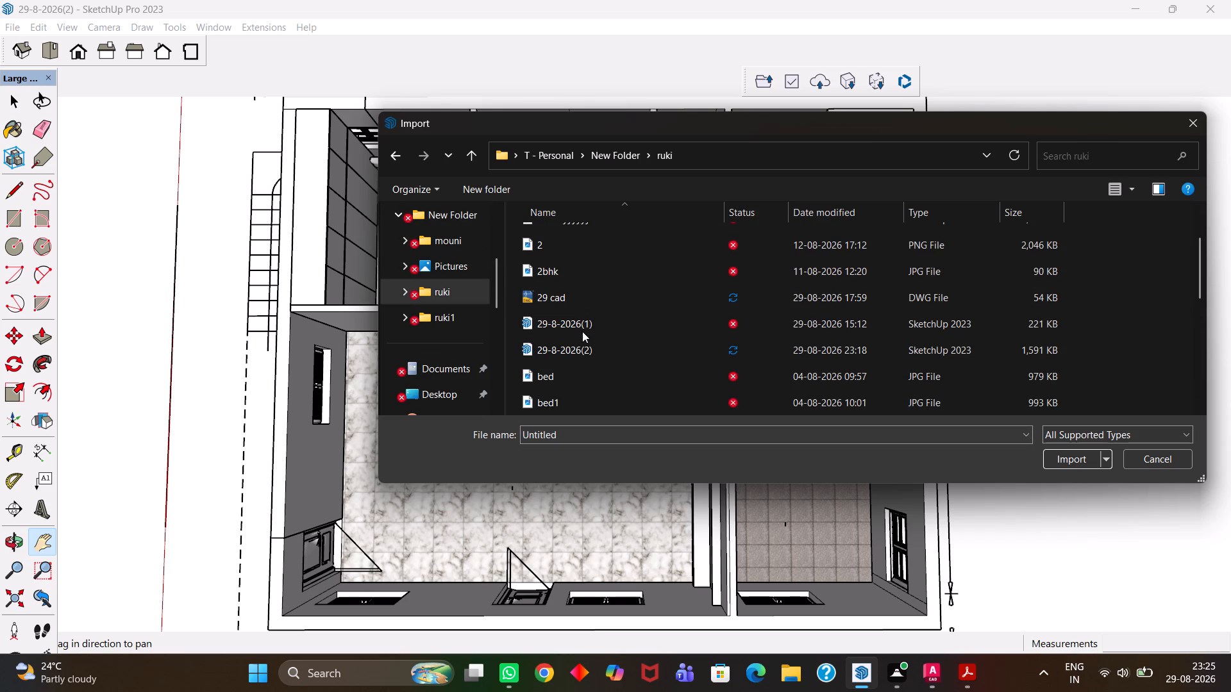
scroll(574, 313, "down", 2)
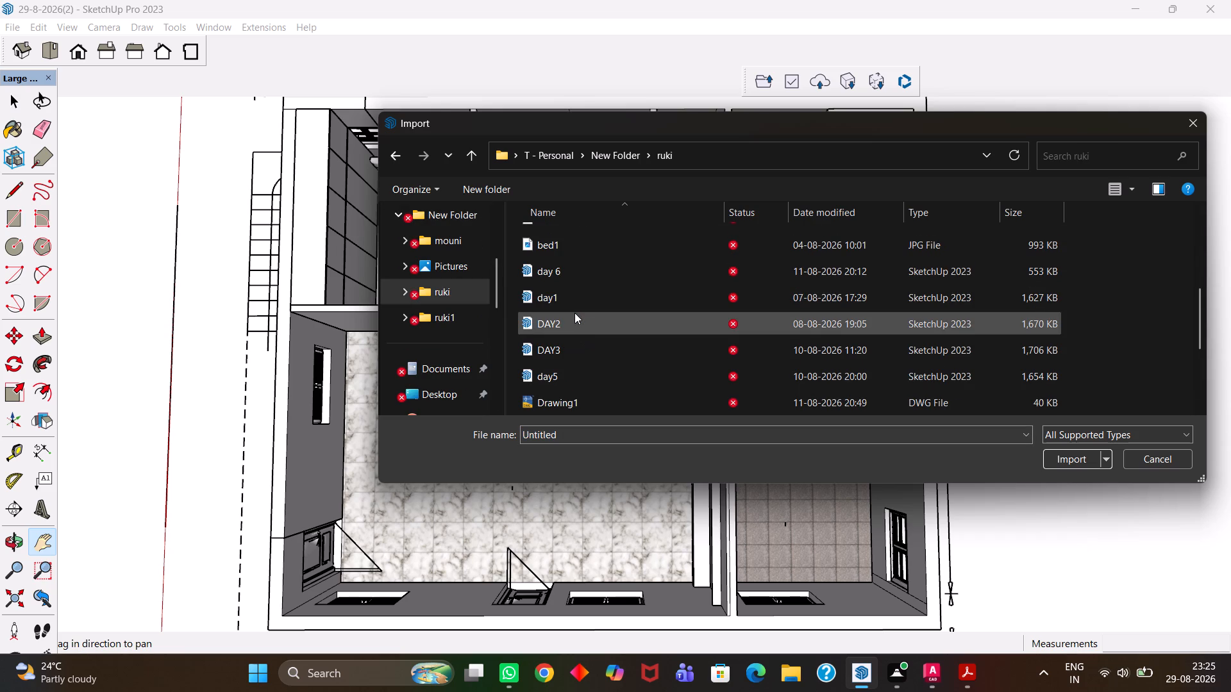
scroll(574, 315, "down", 5)
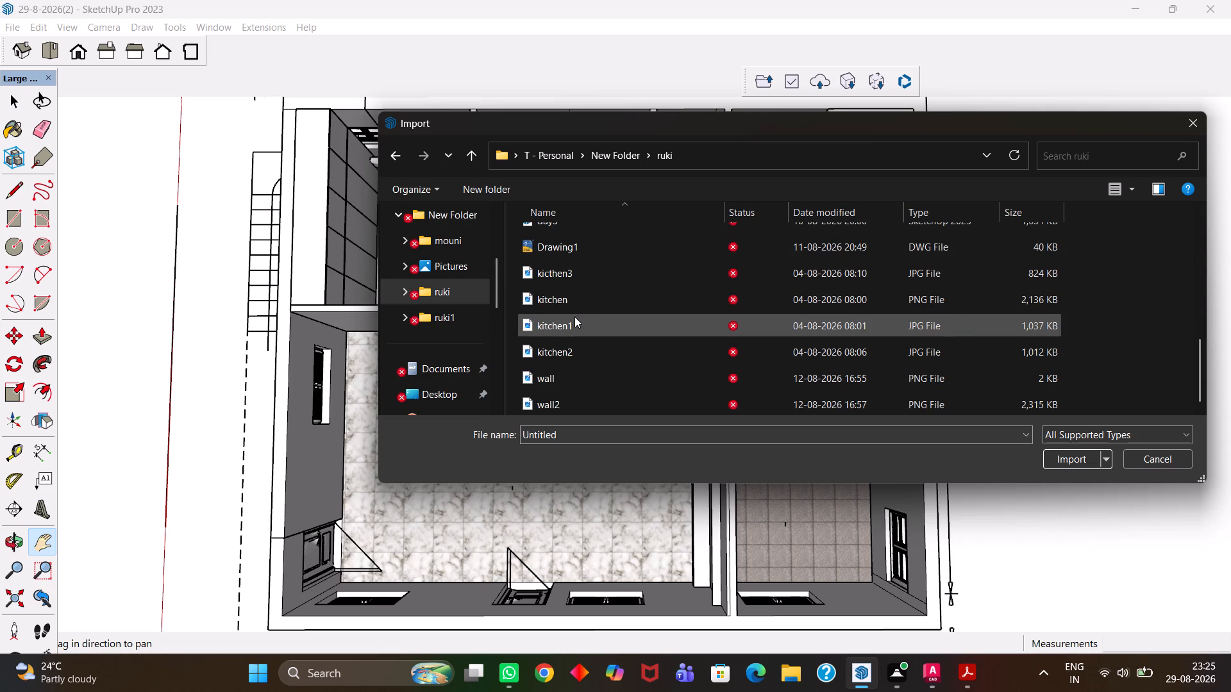
scroll(573, 318, "down", 1)
left_click(464, 314)
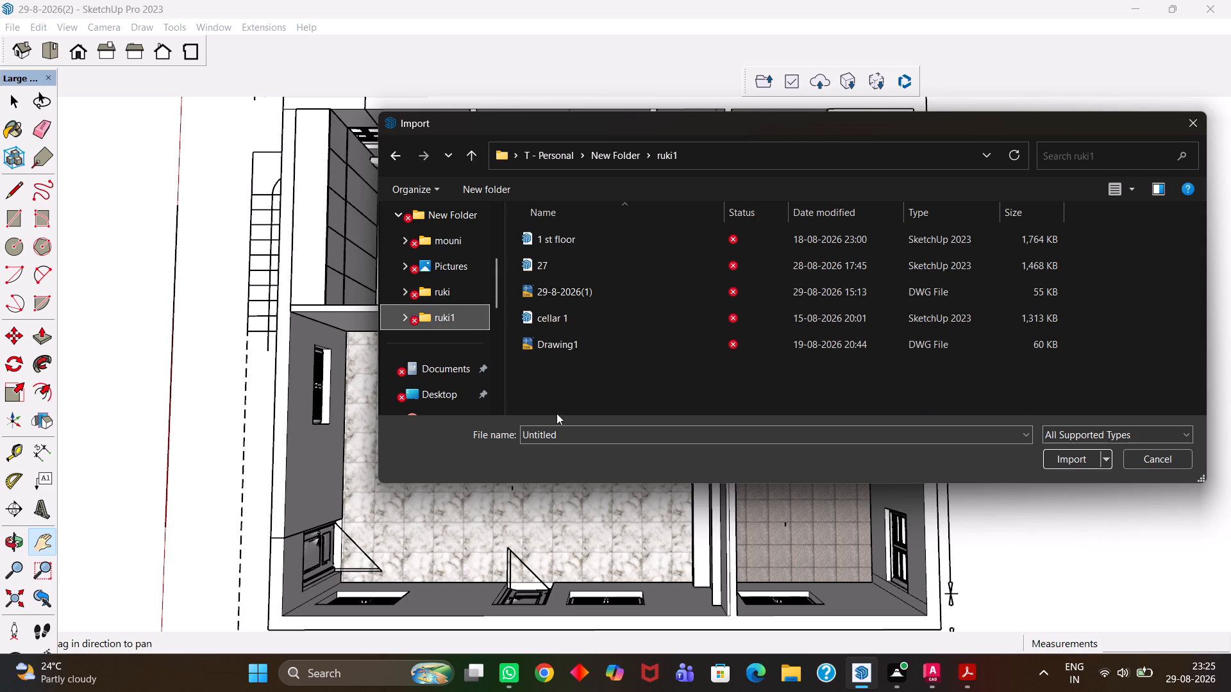
left_click(563, 438)
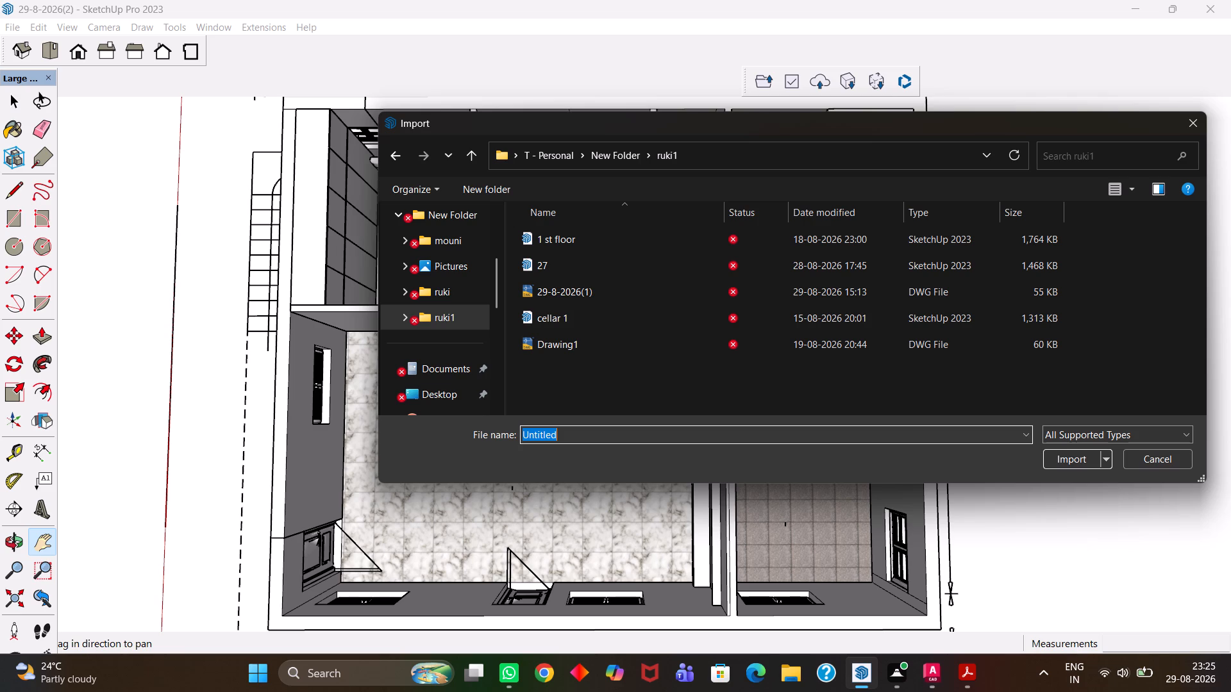
Search the ruki folder's full file list again, and the ruki1 folder, for a file to import.
left_click(448, 288)
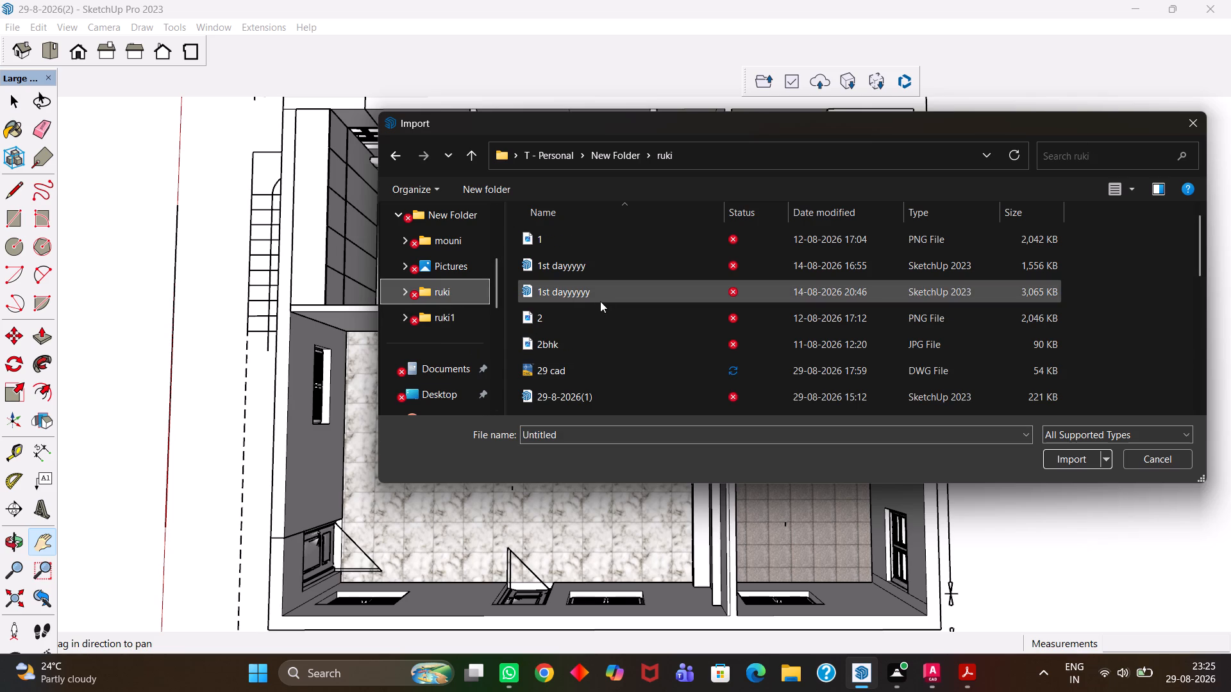
scroll(570, 363, "down", 1)
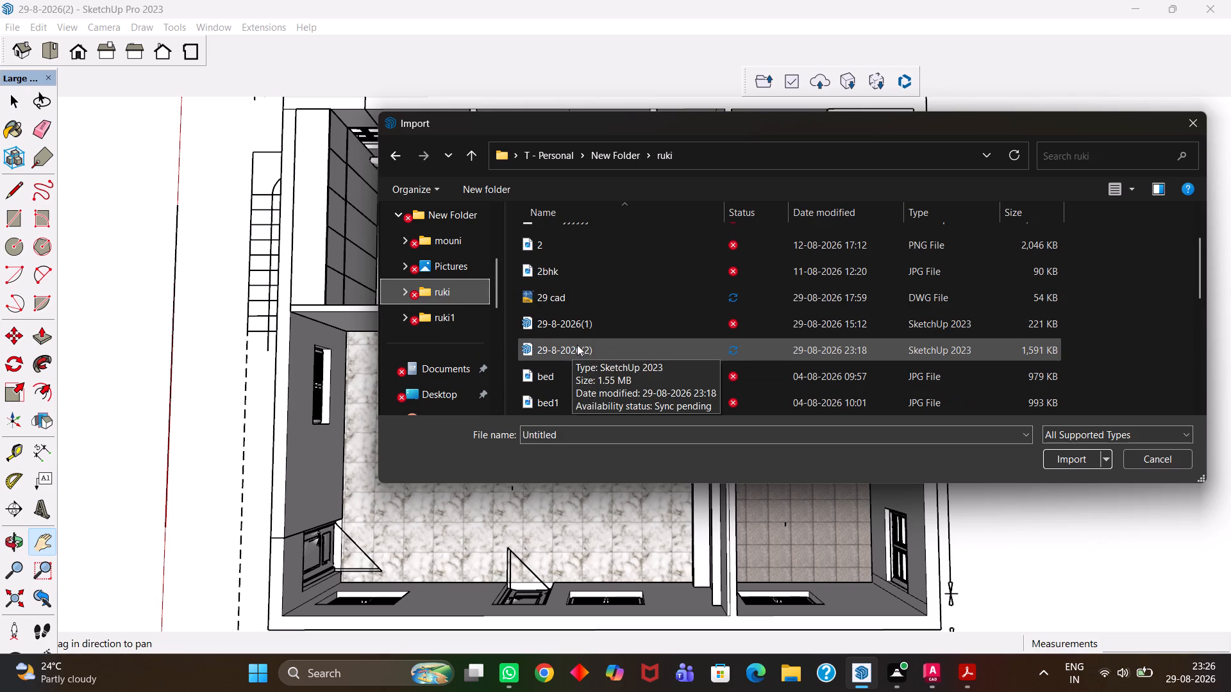
scroll(577, 345, "down", 1)
scroll(637, 315, "down", 1)
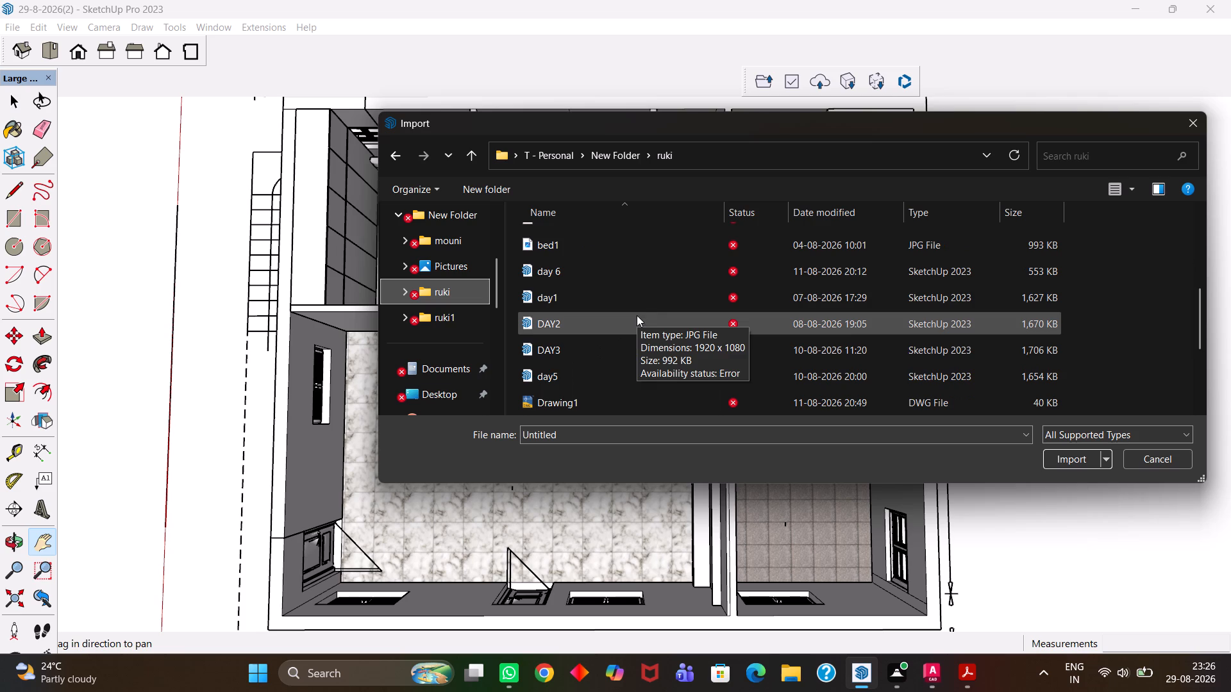
scroll(609, 315, "down", 2)
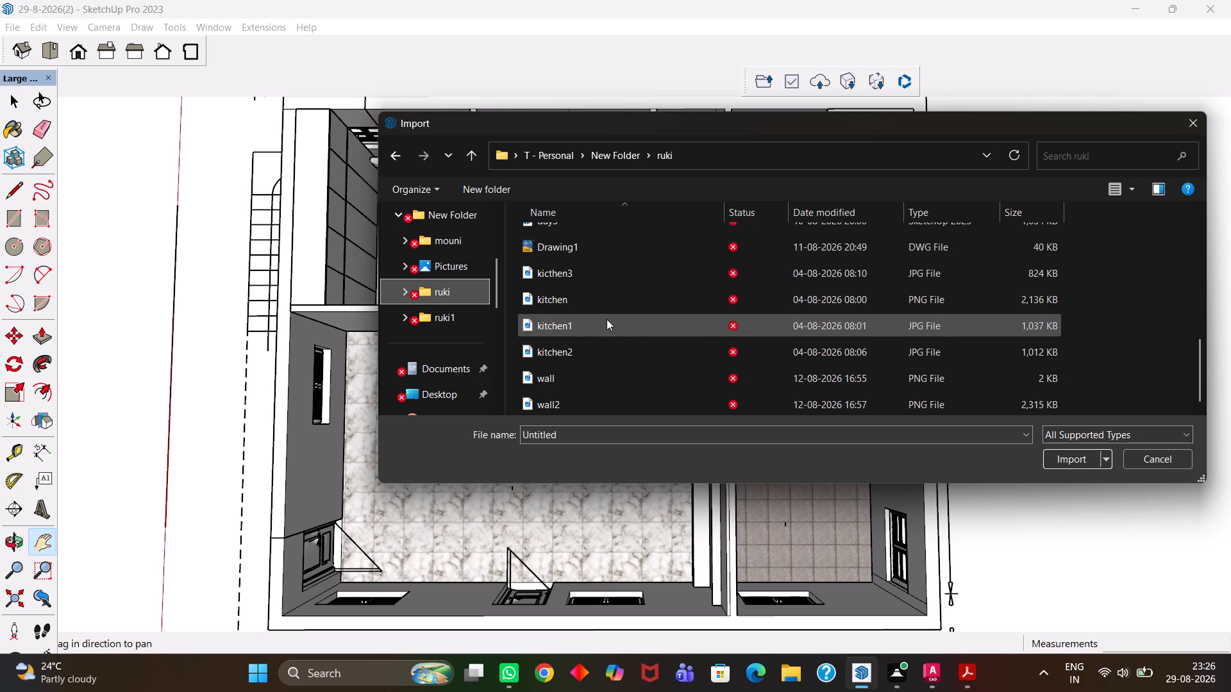
scroll(608, 319, "down", 4)
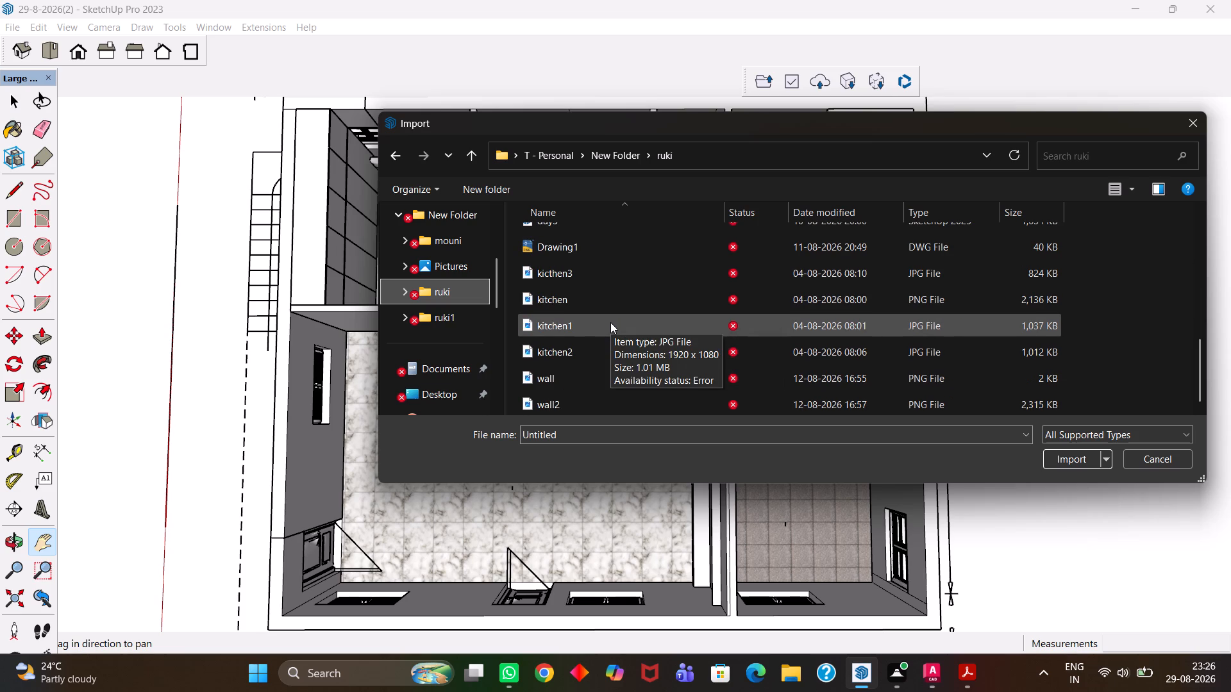
scroll(607, 327, "up", 1)
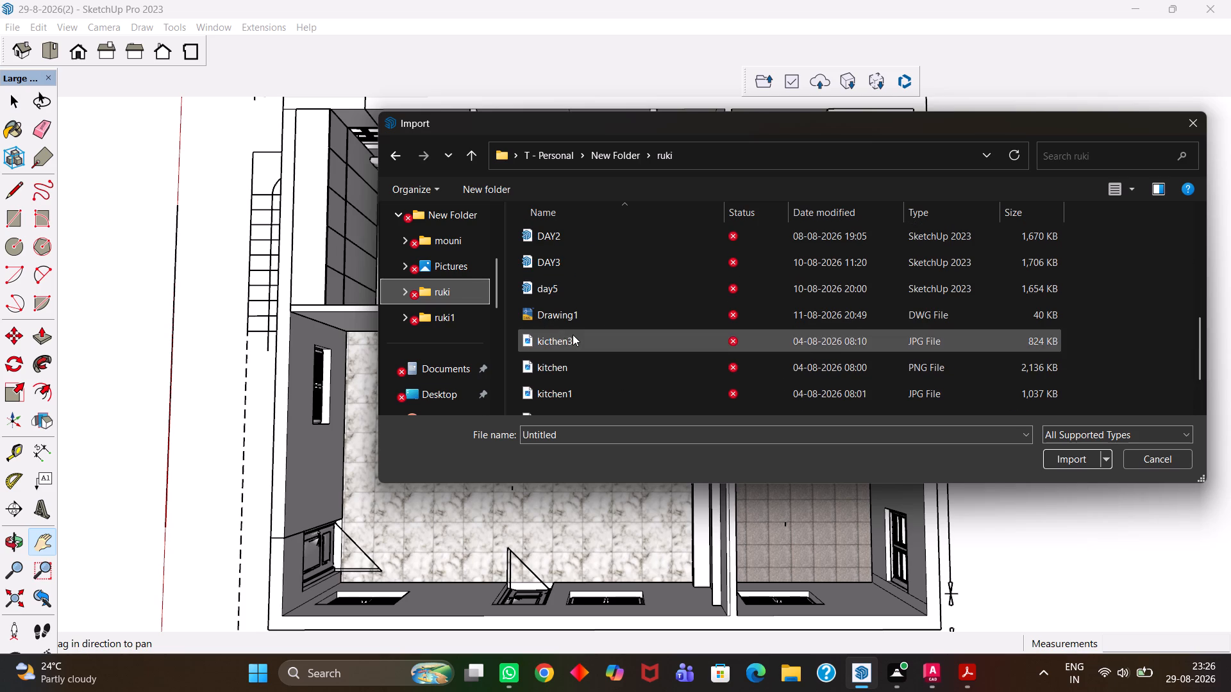
scroll(578, 325, "up", 2)
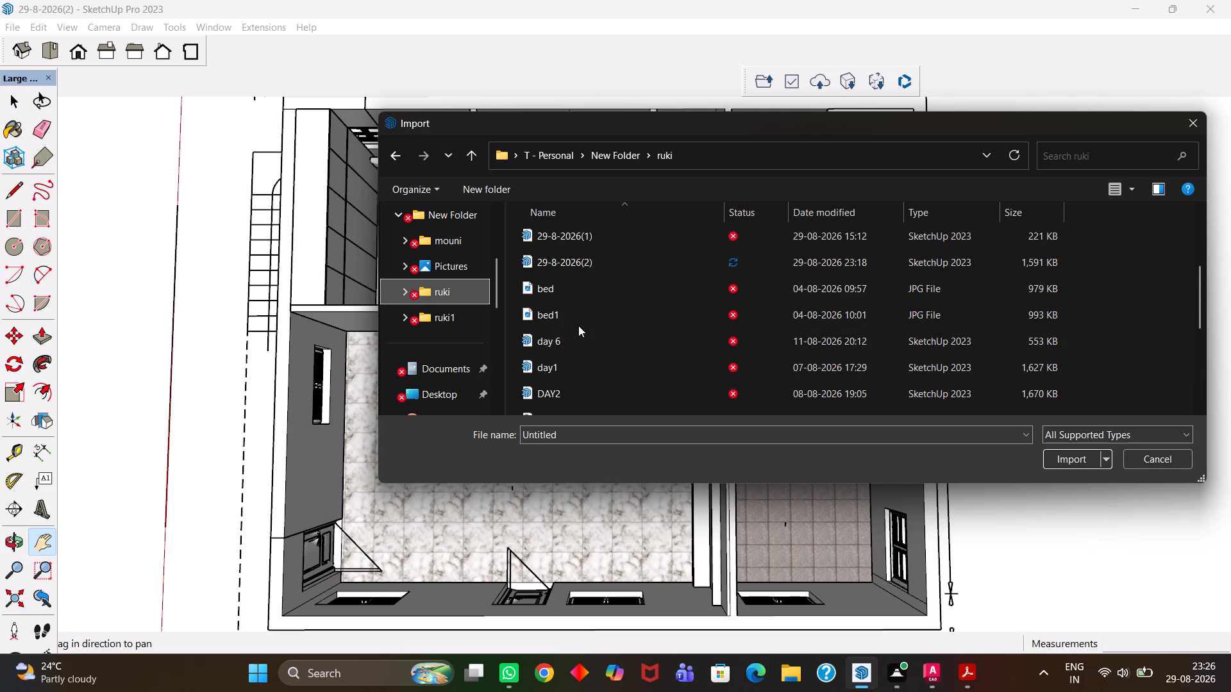
scroll(578, 325, "up", 4)
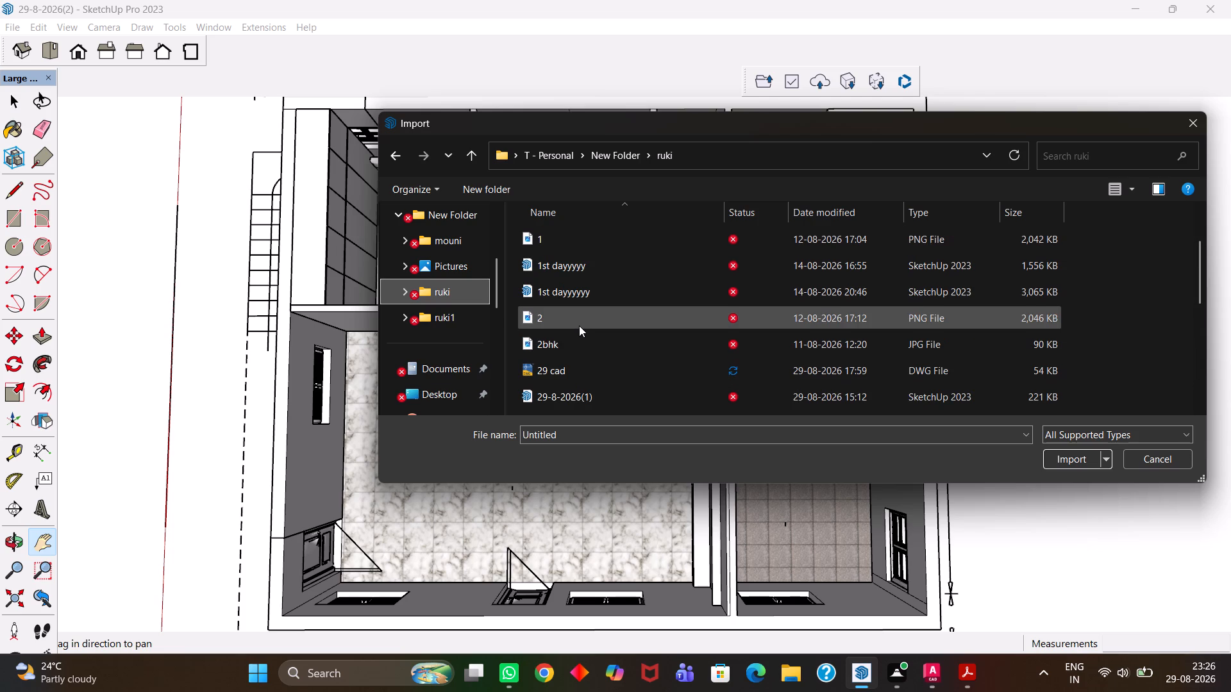
scroll(579, 319, "down", 1)
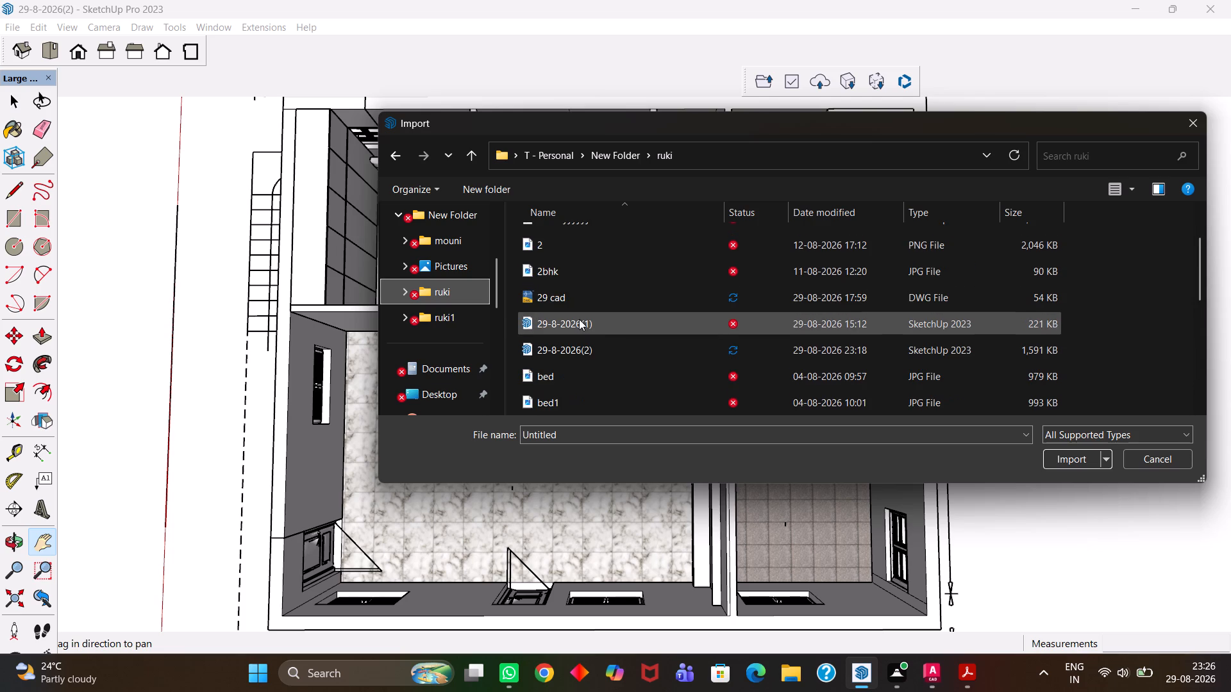
scroll(580, 330, "down", 4)
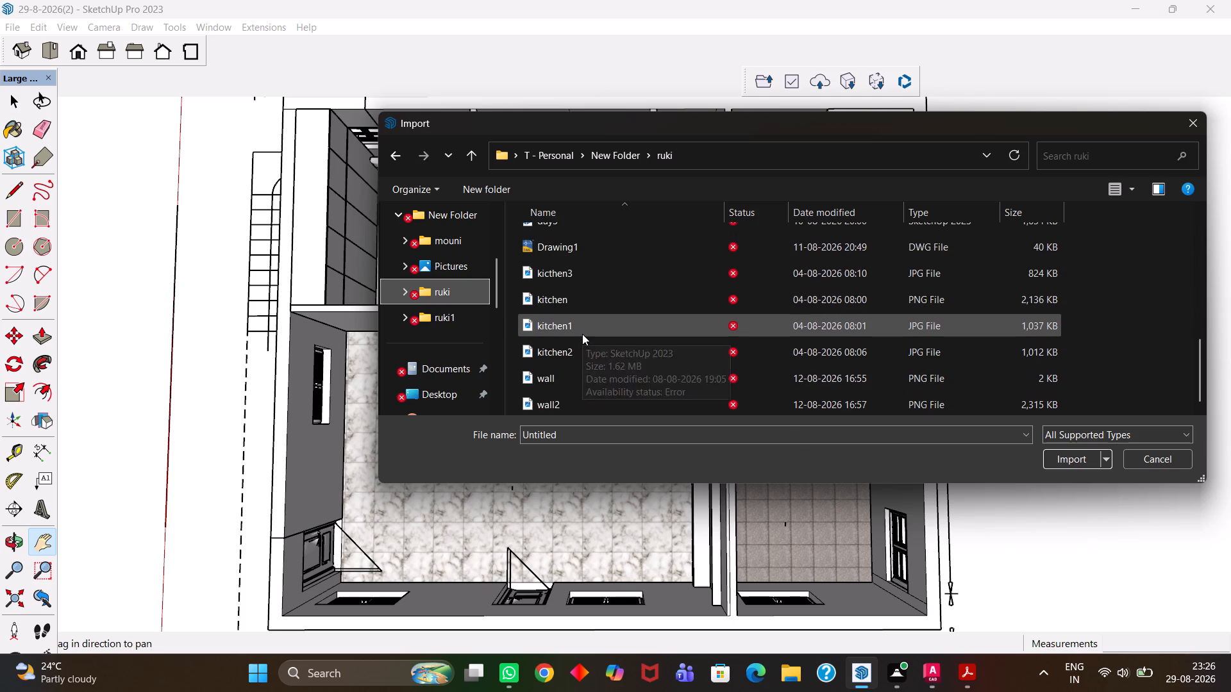
scroll(582, 334, "down", 5)
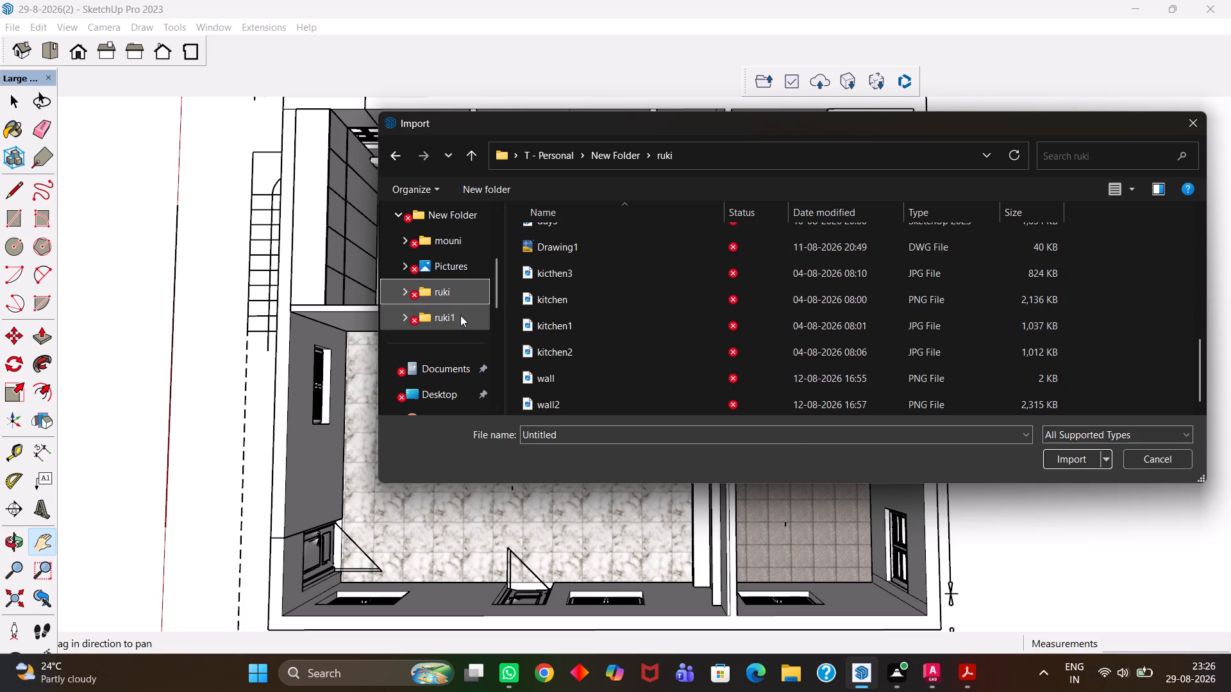
left_click(460, 318)
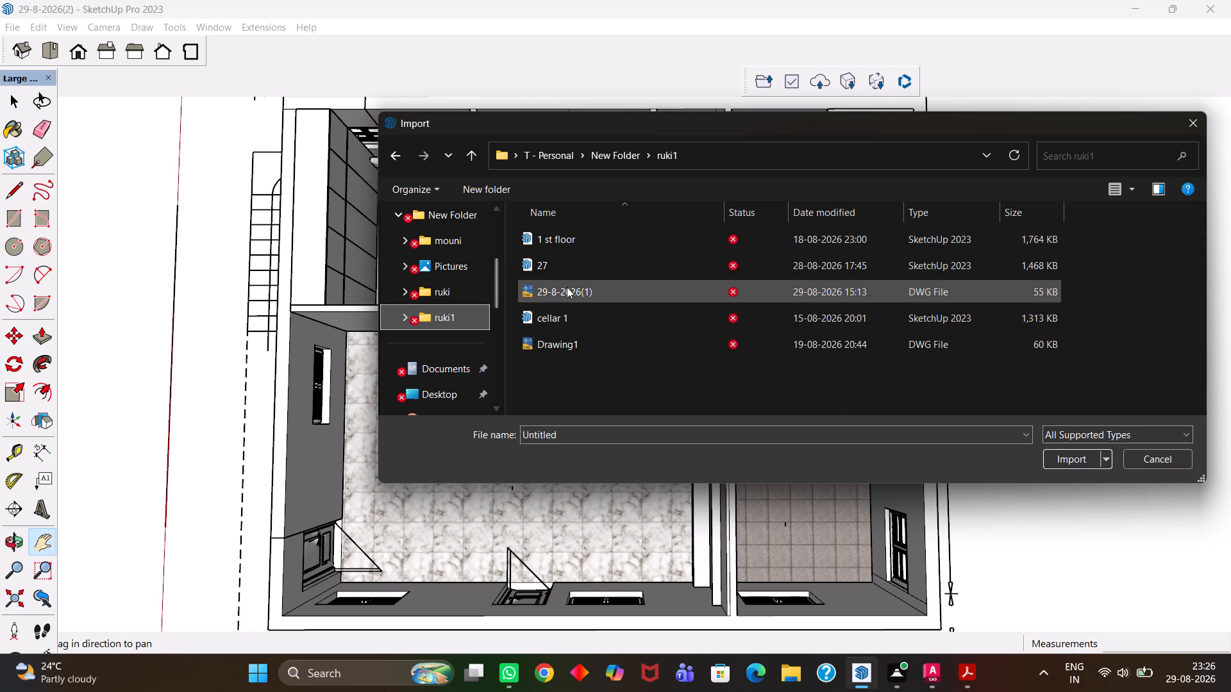
scroll(571, 290, "down", 1)
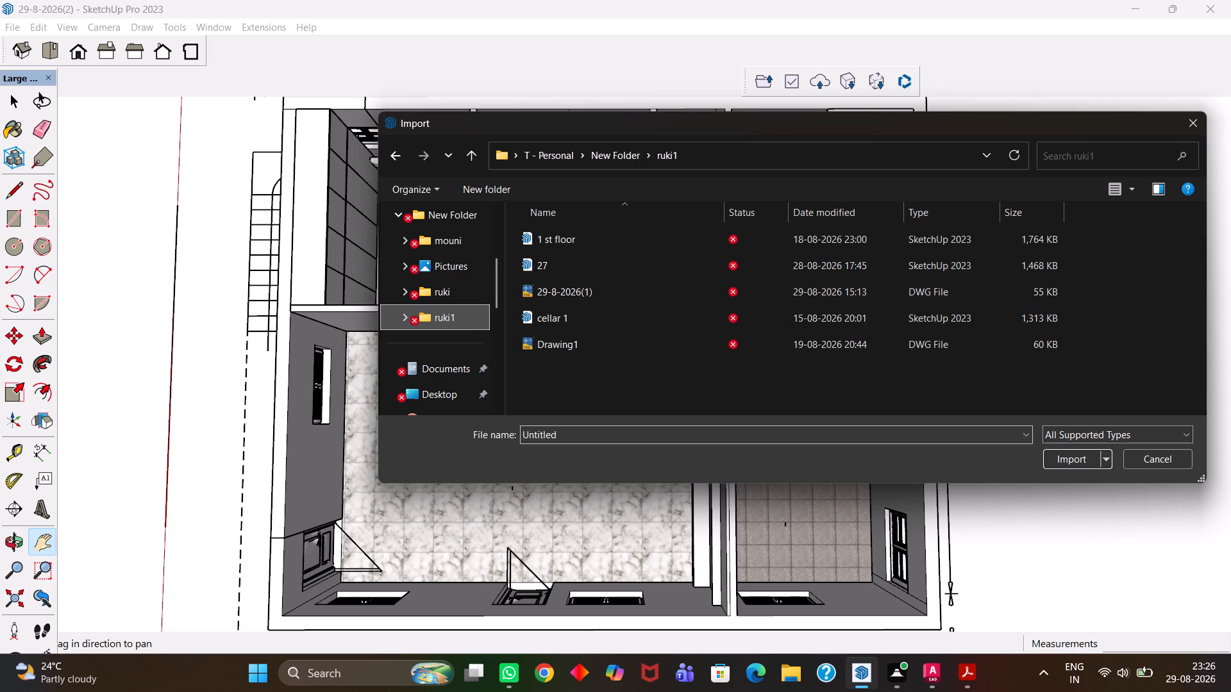
left_click(562, 434)
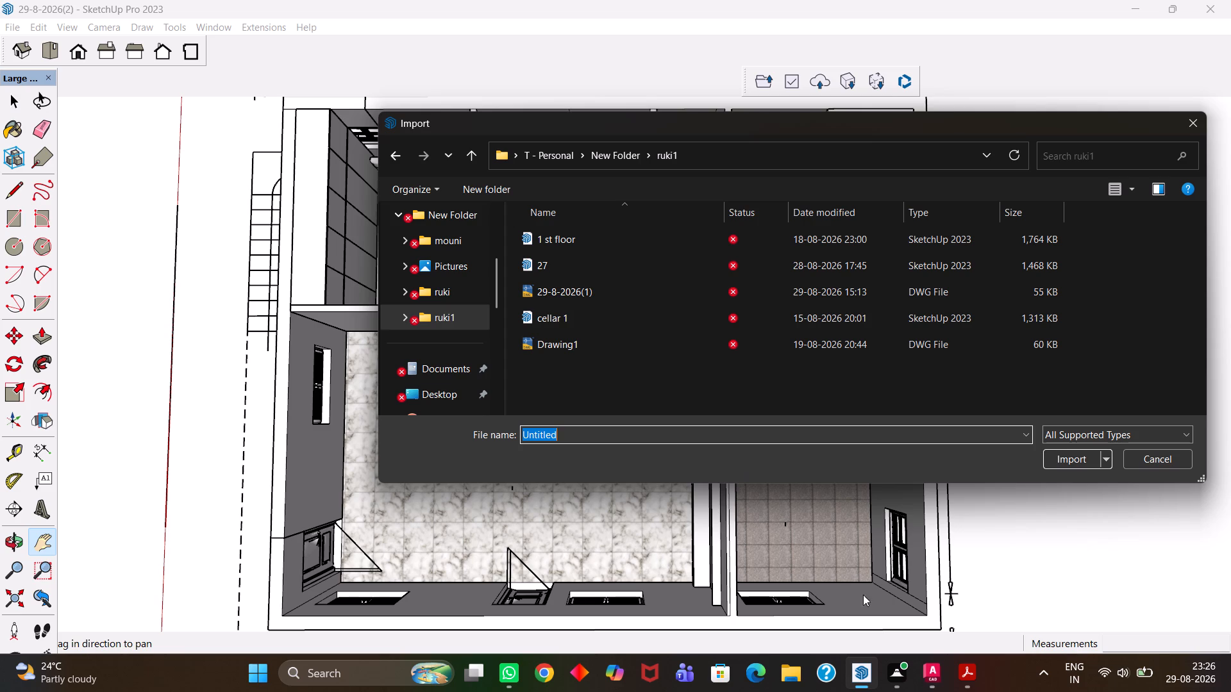
Switch to Adobe Acrobat and compare the printed layouts in 29 second.pdf and 29-8(2).pdf.
left_click(1005, 614)
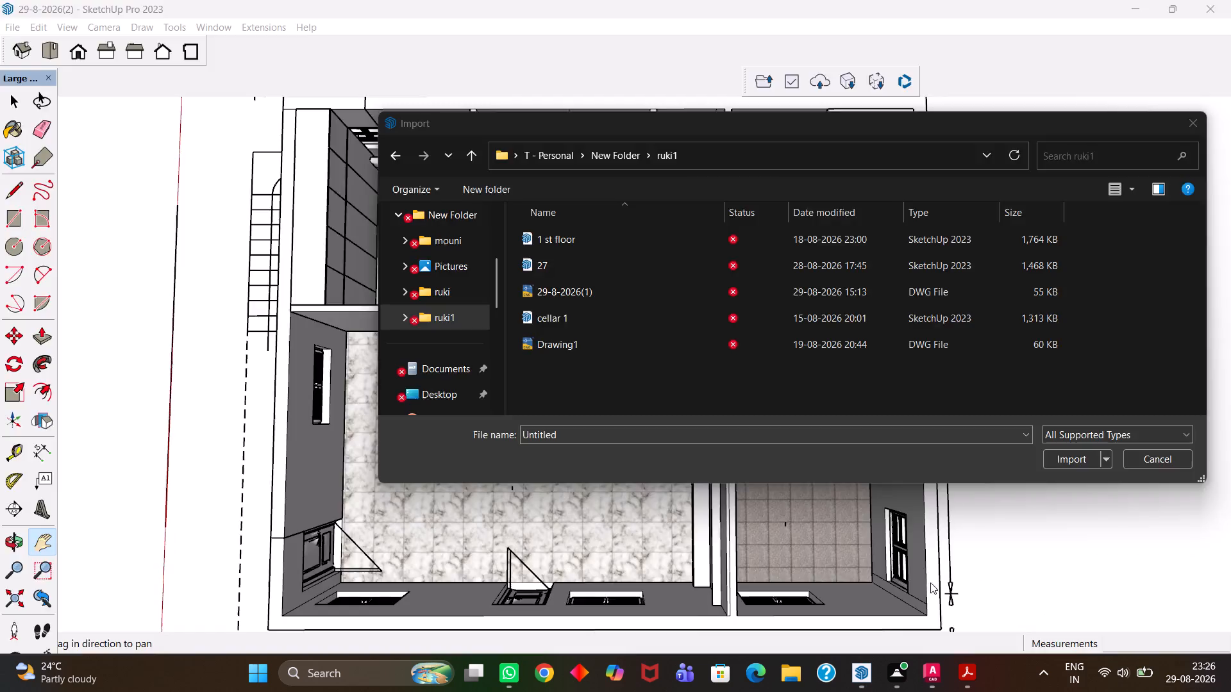
scroll(719, 414, "down", 5)
scroll(719, 414, "up", 1)
scroll(719, 414, "down", 8)
scroll(719, 413, "up", 4)
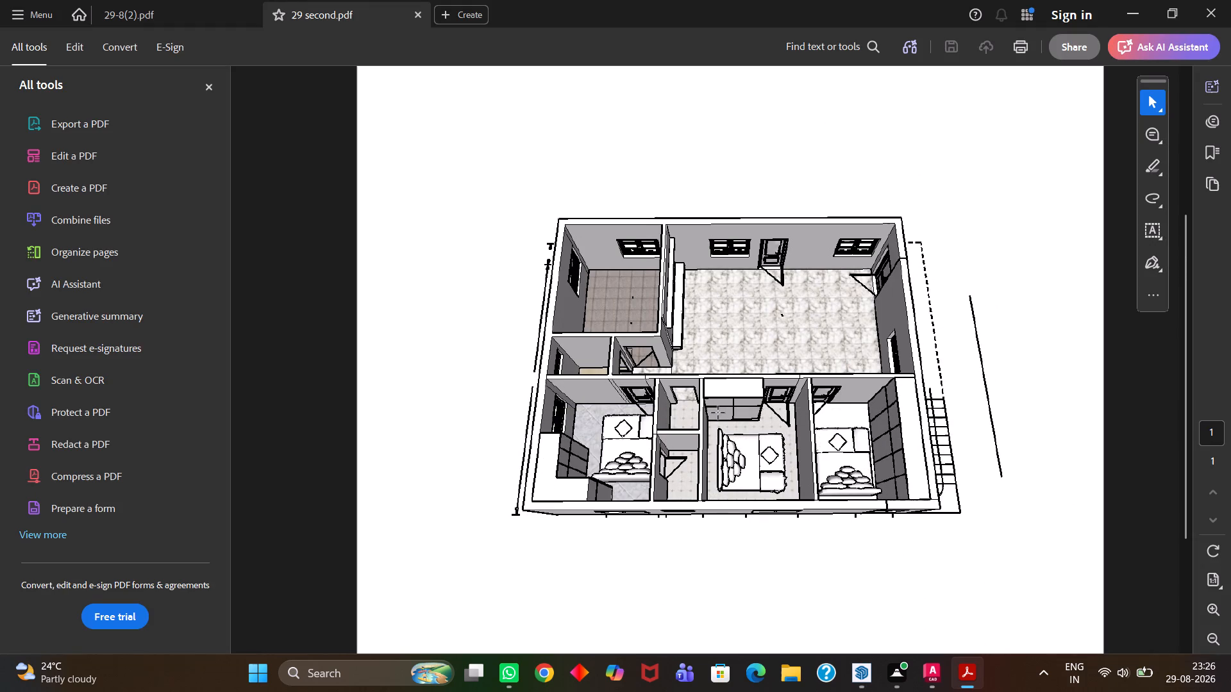
scroll(719, 413, "down", 3)
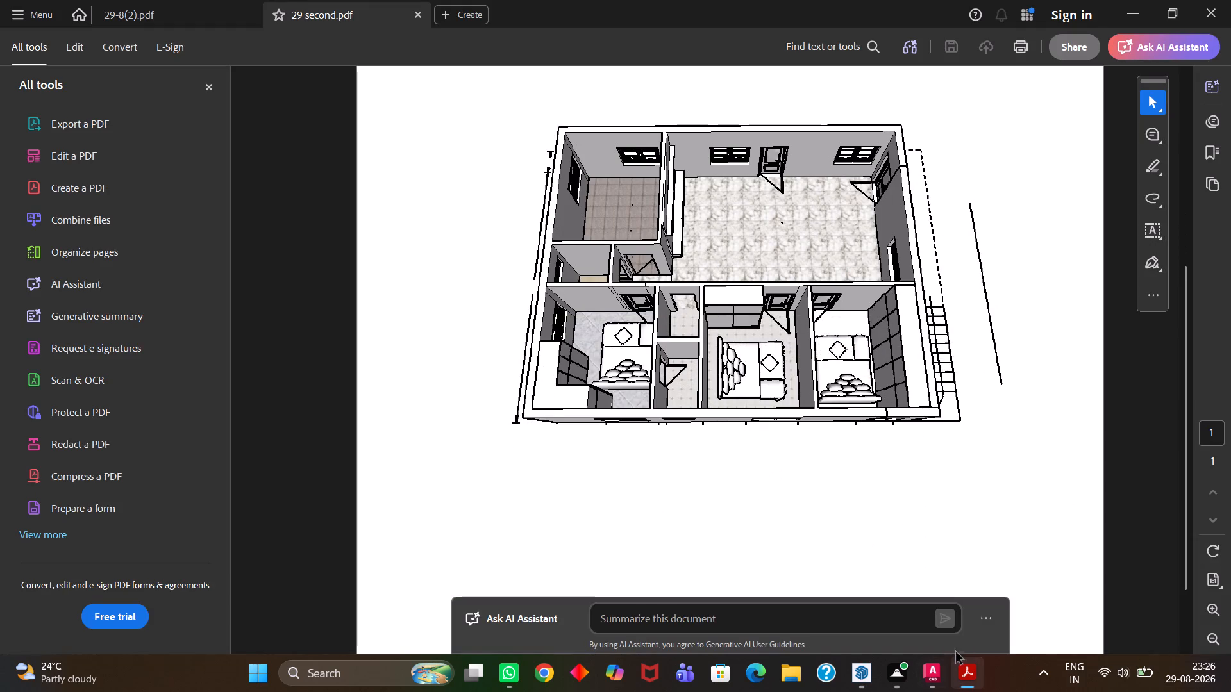
left_click(309, 15)
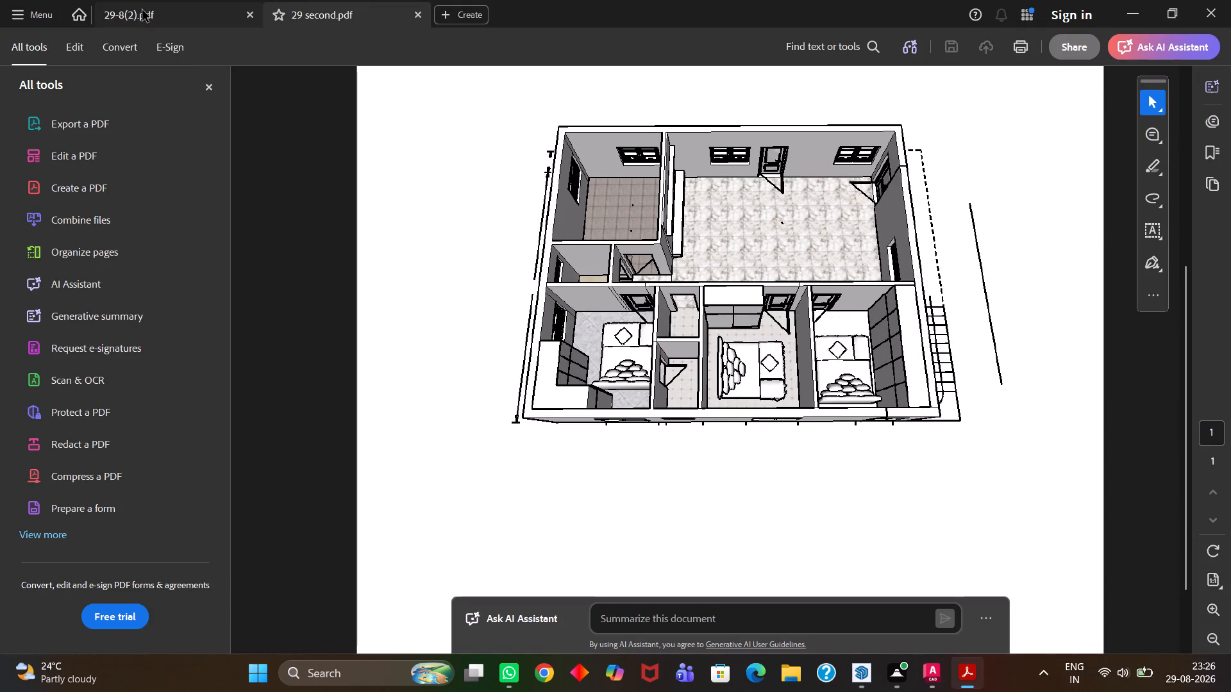
left_click(142, 8)
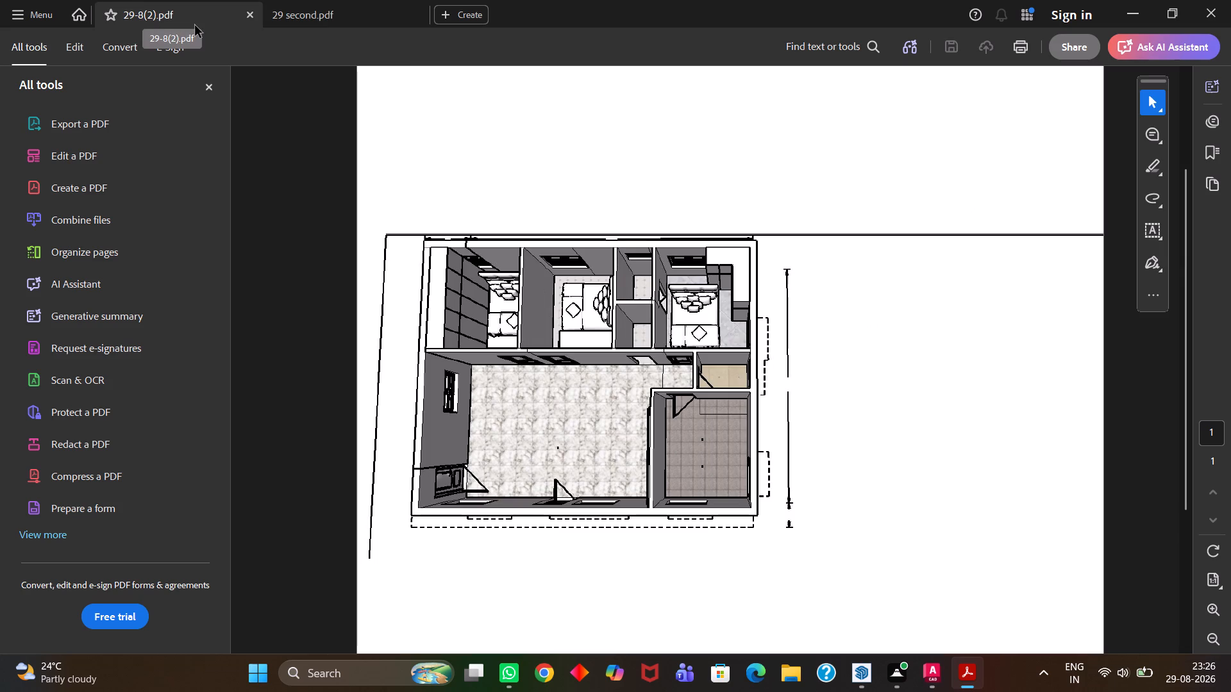